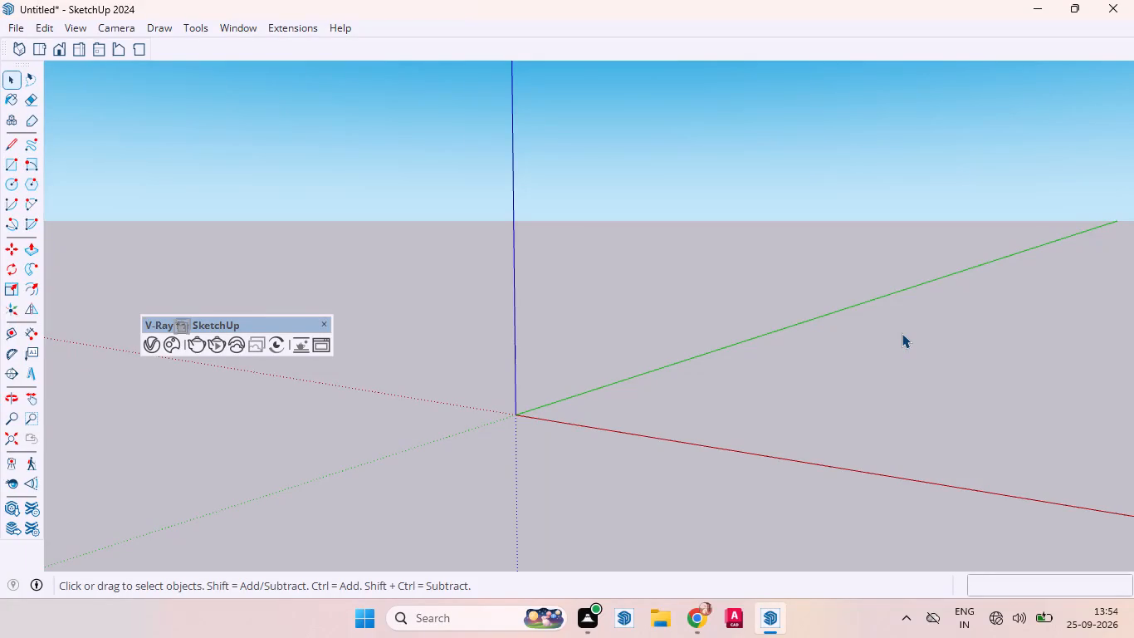
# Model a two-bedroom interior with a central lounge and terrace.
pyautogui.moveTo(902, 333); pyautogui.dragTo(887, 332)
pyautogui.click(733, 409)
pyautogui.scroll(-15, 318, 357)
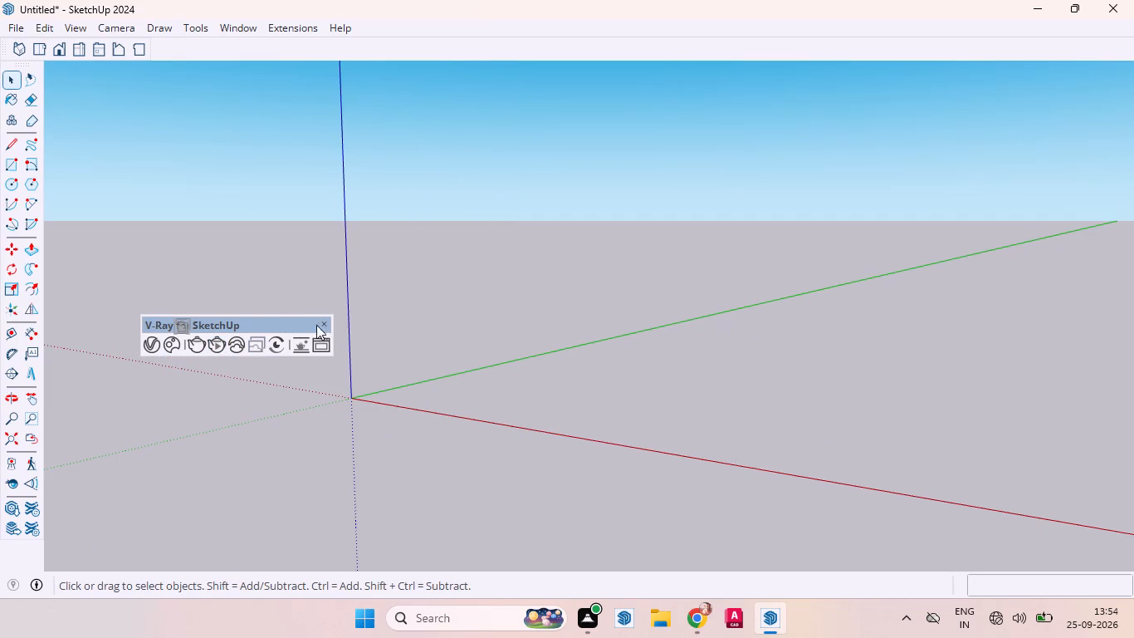
# Move the floating V-Ray toolbar away from the axes origin to clear the modelling area.
pyautogui.moveTo(275, 317); pyautogui.dragTo(194, 153)
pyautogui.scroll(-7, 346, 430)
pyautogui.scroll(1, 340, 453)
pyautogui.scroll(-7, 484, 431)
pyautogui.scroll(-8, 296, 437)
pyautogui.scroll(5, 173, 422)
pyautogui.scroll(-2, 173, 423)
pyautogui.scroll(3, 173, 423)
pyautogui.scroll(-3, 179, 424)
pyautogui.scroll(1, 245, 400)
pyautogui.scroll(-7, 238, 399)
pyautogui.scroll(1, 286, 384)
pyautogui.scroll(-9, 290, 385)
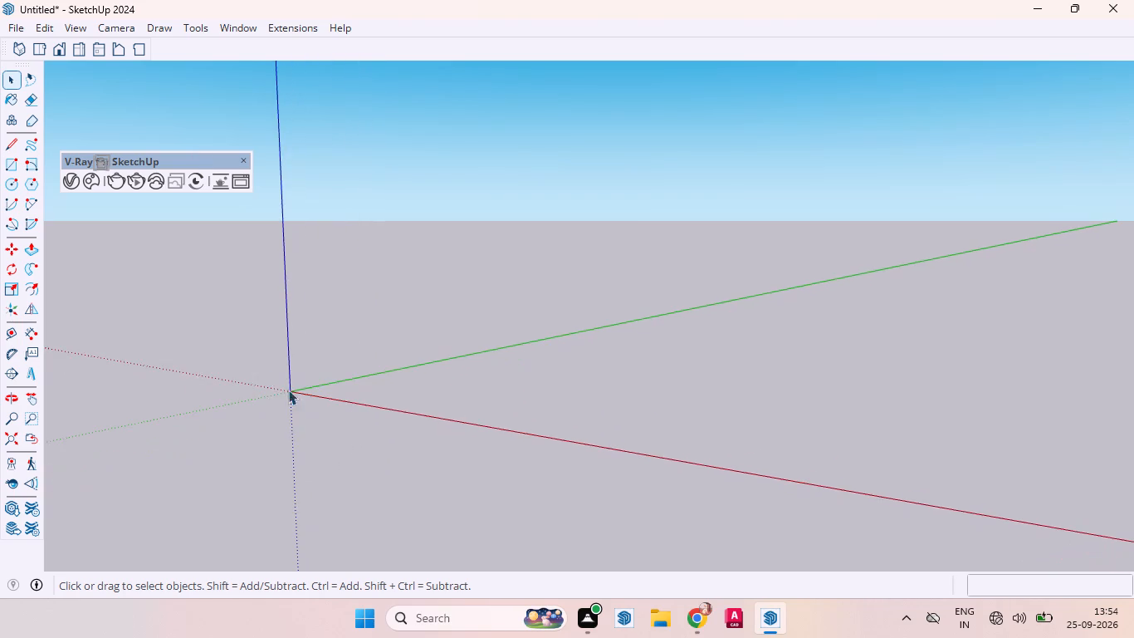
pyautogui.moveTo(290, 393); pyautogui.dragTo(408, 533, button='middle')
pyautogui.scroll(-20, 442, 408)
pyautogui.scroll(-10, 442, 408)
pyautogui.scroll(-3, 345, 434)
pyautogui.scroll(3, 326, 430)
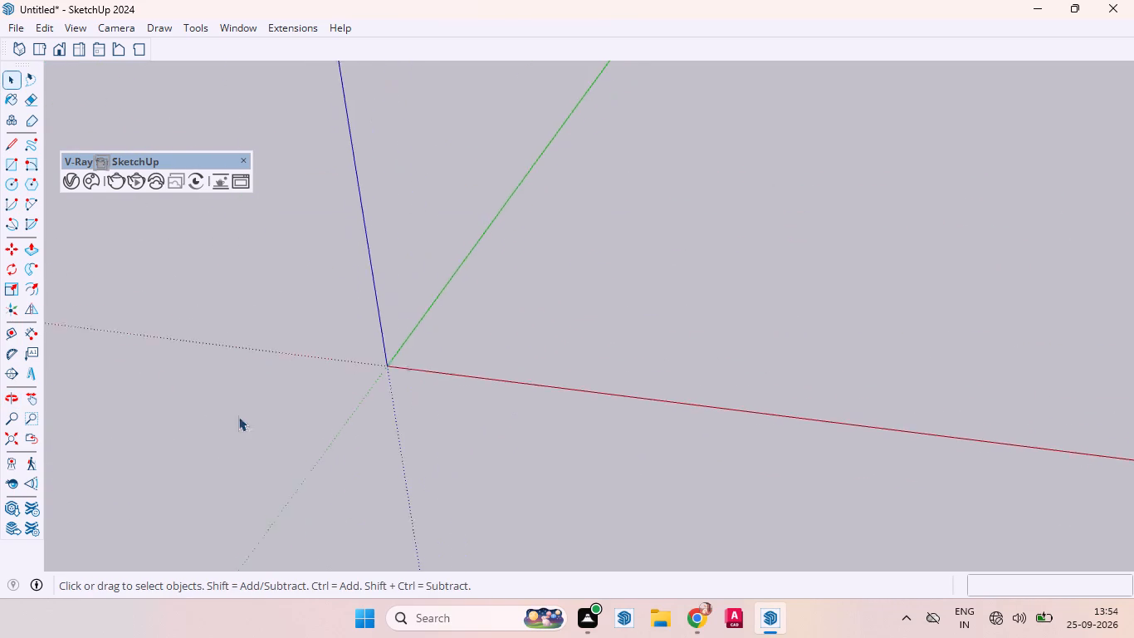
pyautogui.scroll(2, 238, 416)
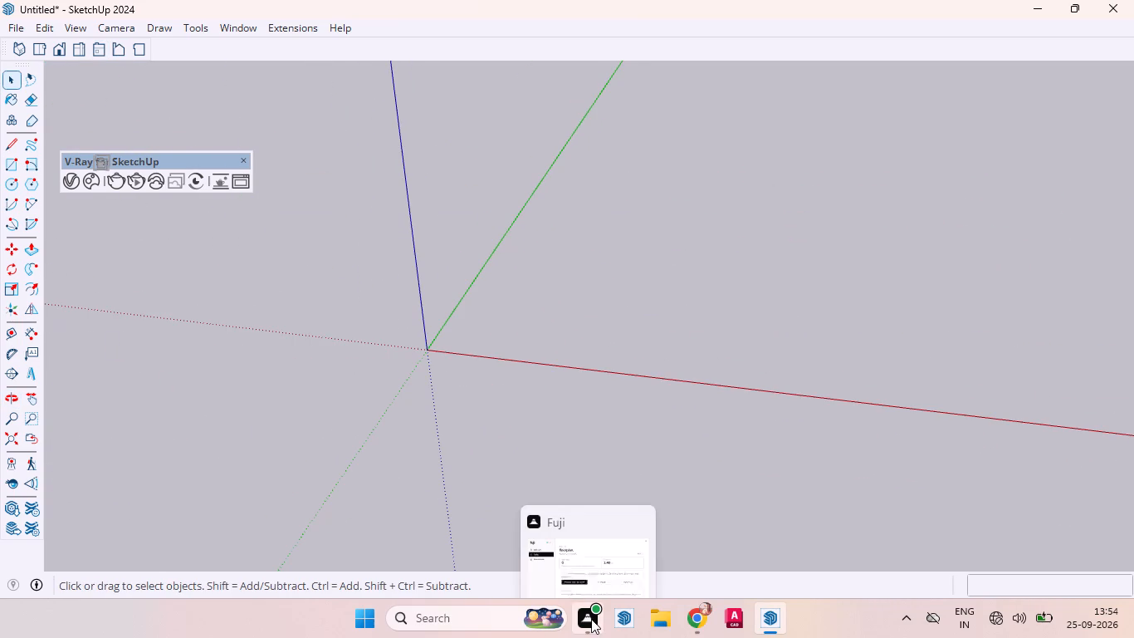
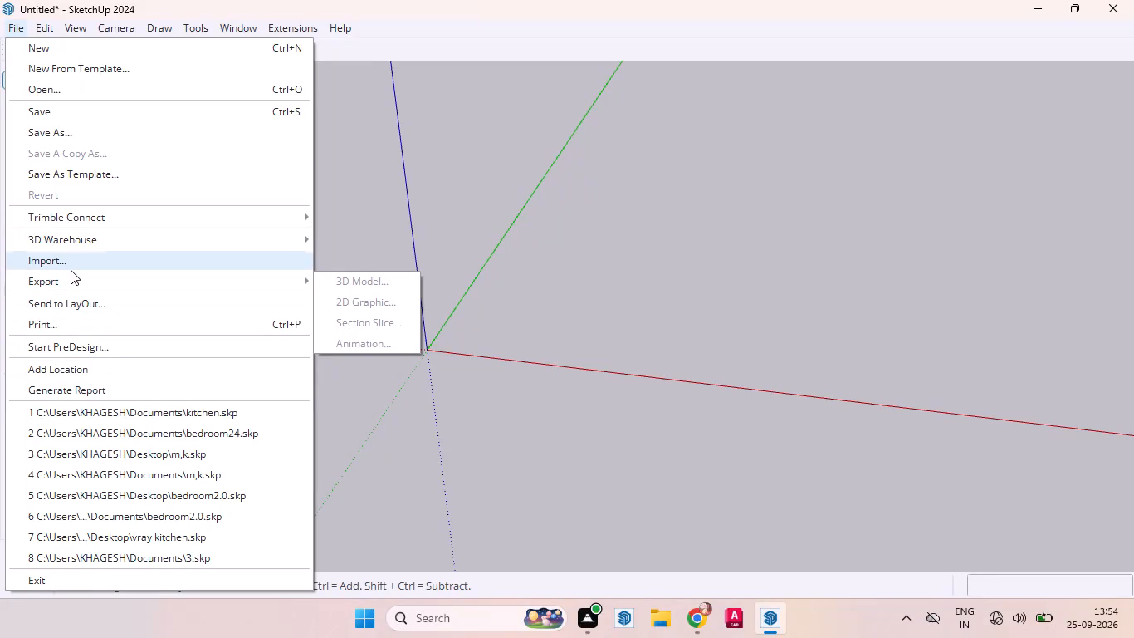
# Import the AutoCAD drawing Drawing1 INTERNSHIP1 from the Documents folder, with units in inches and Import Materials enabled.
pyautogui.click(103, 269)
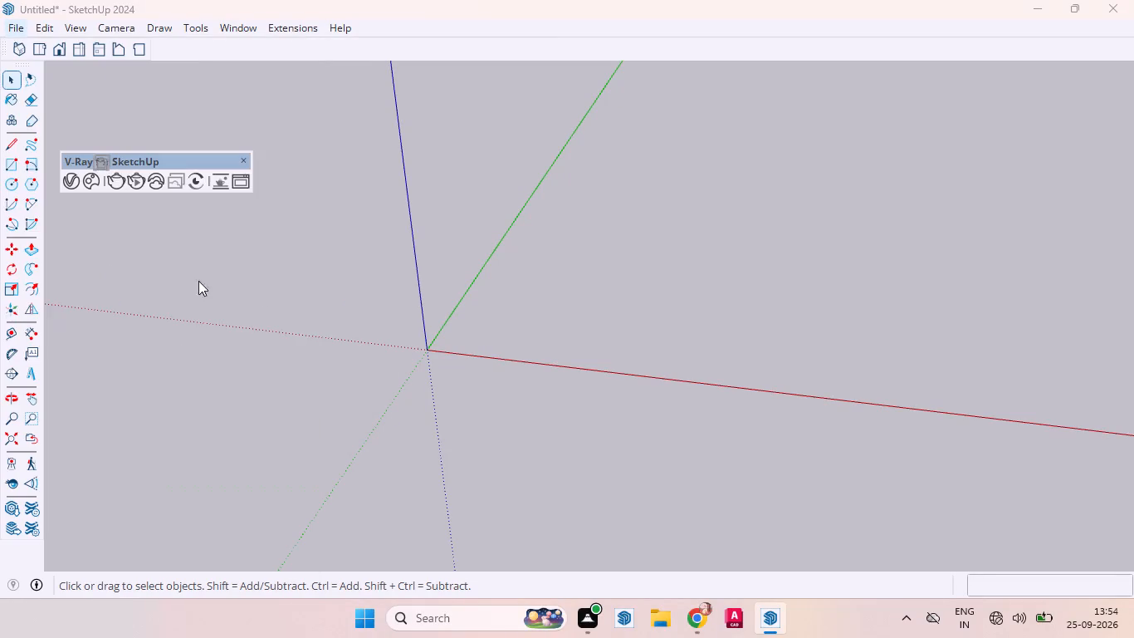
pyautogui.scroll(-4, 254, 297)
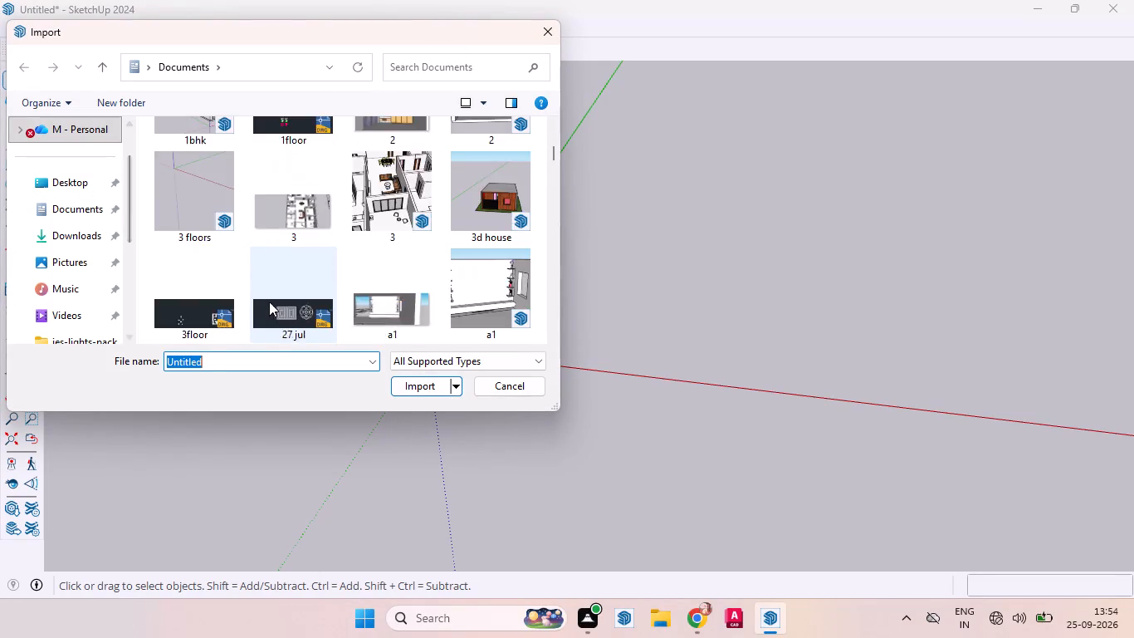
pyautogui.scroll(-5, 256, 302)
pyautogui.scroll(5, 200, 297)
pyautogui.scroll(-1, 260, 280)
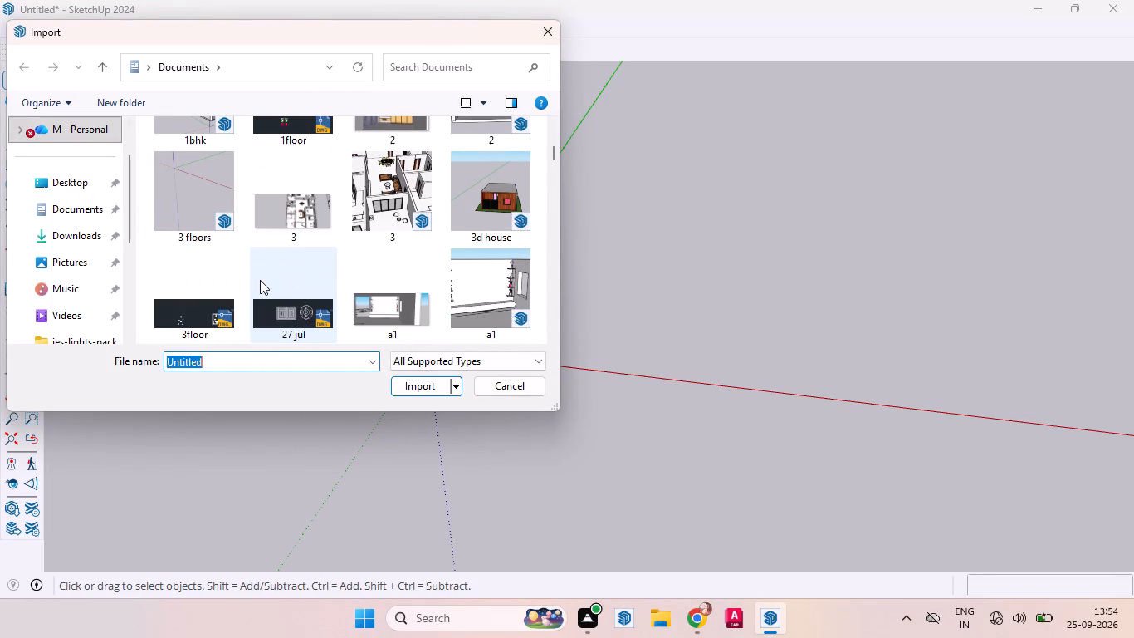
pyautogui.scroll(-2, 274, 259)
pyautogui.scroll(2, 322, 238)
pyautogui.scroll(-4, 322, 238)
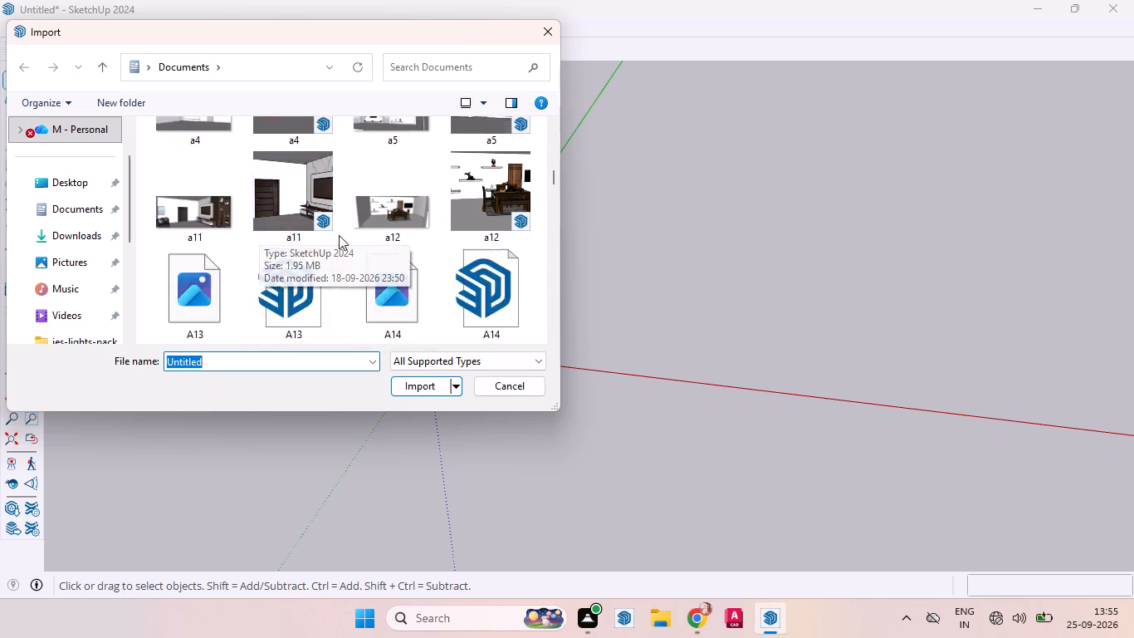
pyautogui.scroll(-4, 289, 224)
pyautogui.scroll(1, 296, 234)
pyautogui.scroll(-5, 326, 244)
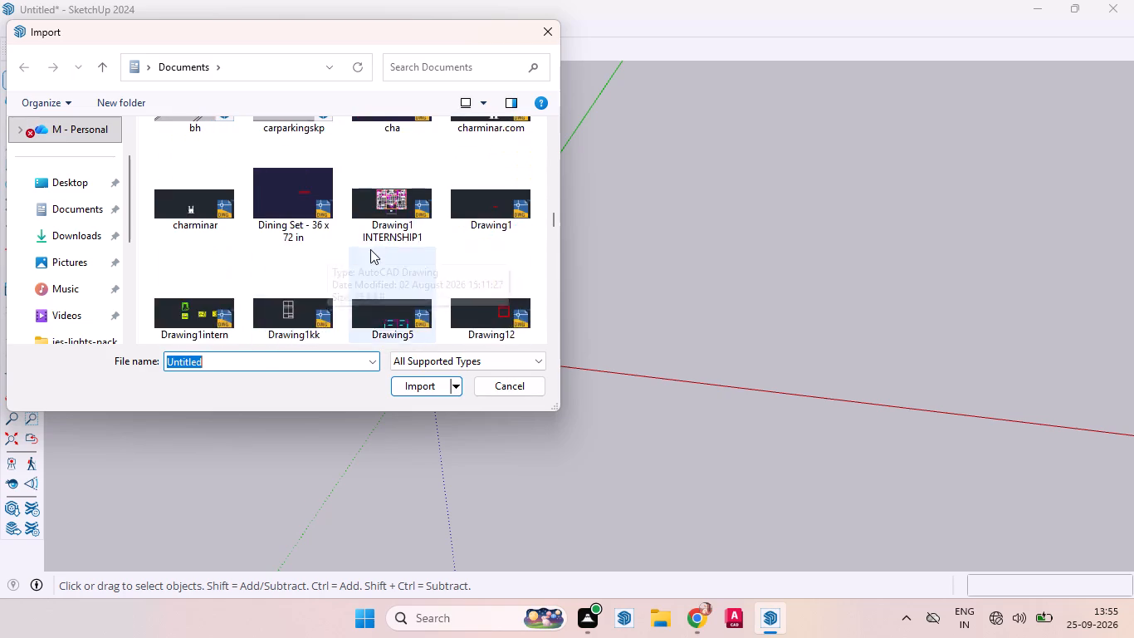
pyautogui.scroll(2, 359, 236)
pyautogui.scroll(-1, 359, 236)
pyautogui.click(391, 196)
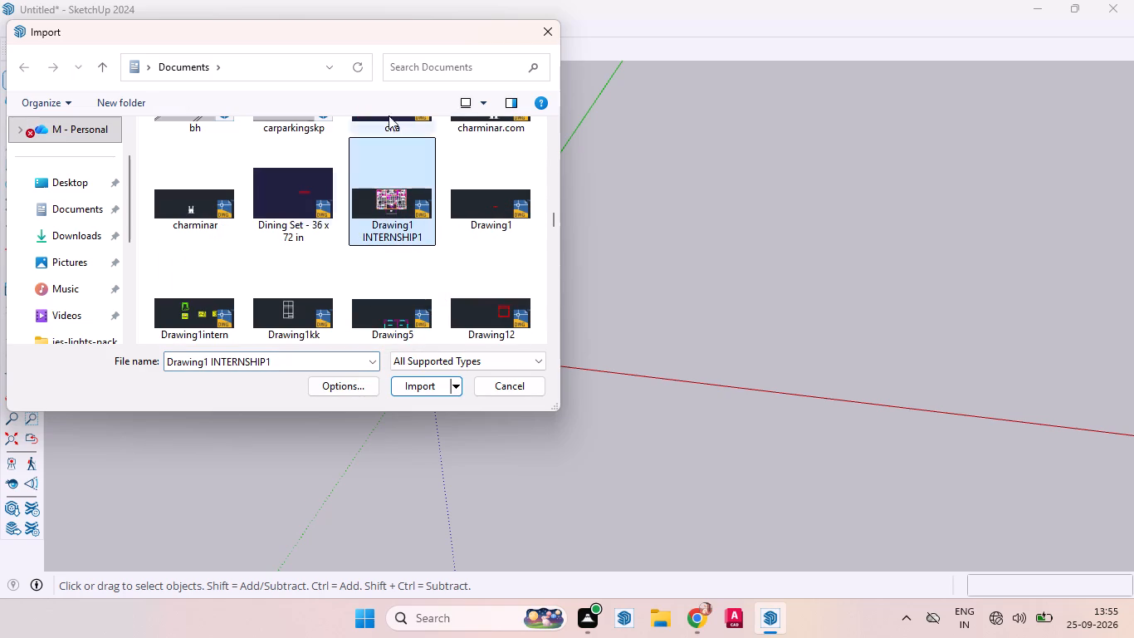
pyautogui.click(372, 385)
pyautogui.click(571, 417)
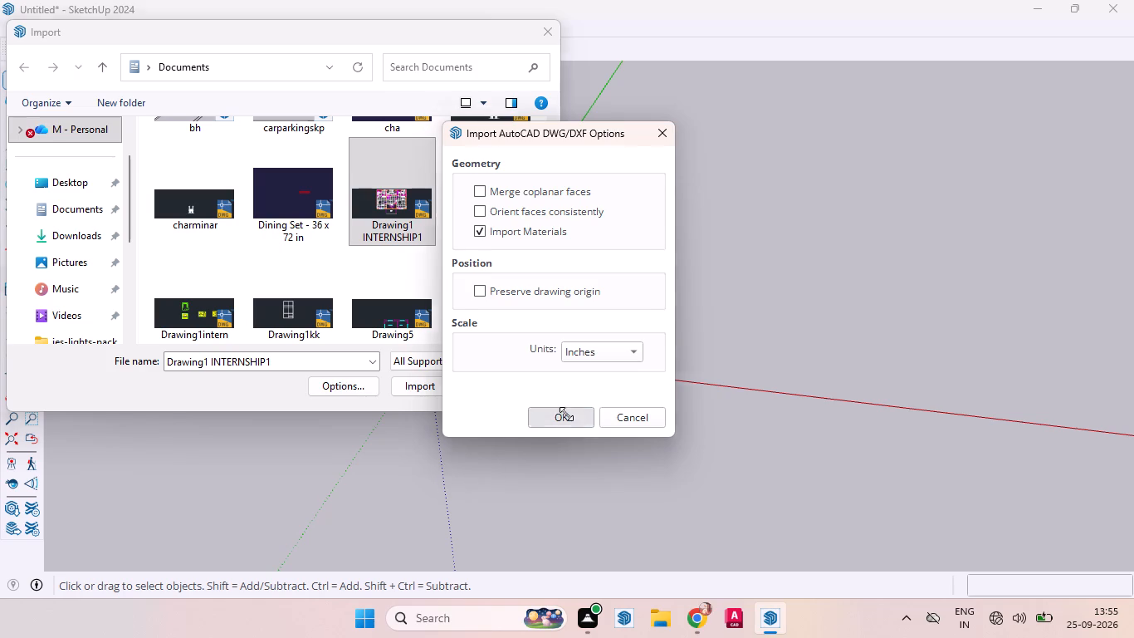
pyautogui.click(428, 392)
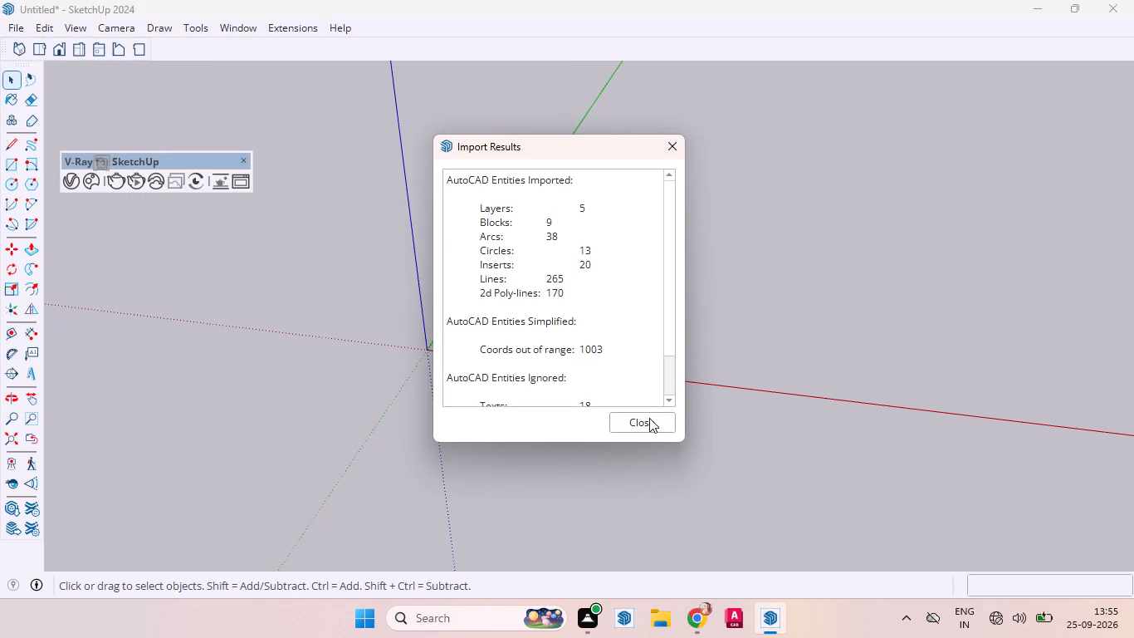
pyautogui.click(654, 429)
pyautogui.scroll(-6, 642, 363)
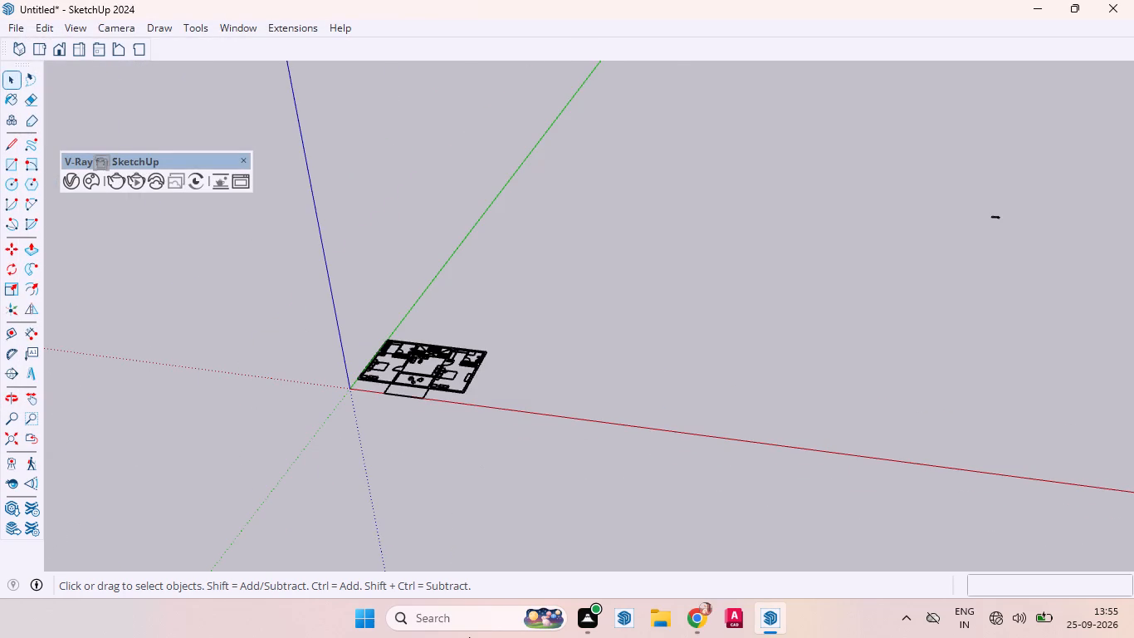
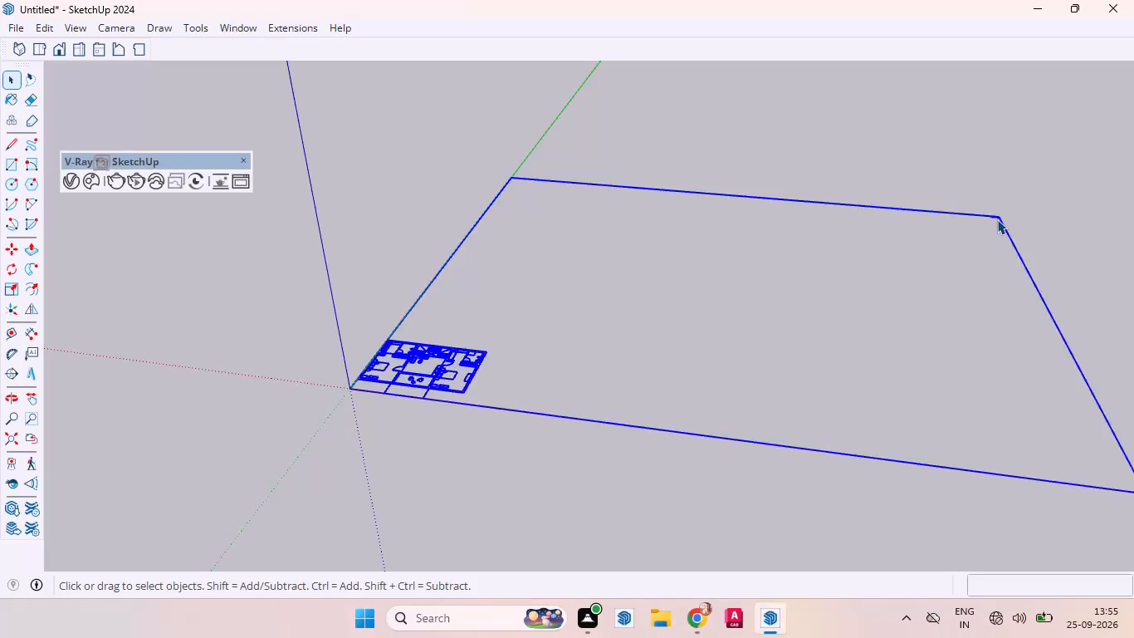
# Open the imported drawing component and delete the oversized boundary rectangle surrounding the floor plan.
pyautogui.click(997, 219)
pyautogui.click(997, 219)
pyautogui.doubleClick(995, 218)
pyautogui.click(995, 217)
pyautogui.moveTo(966, 186); pyautogui.dragTo(981, 201)
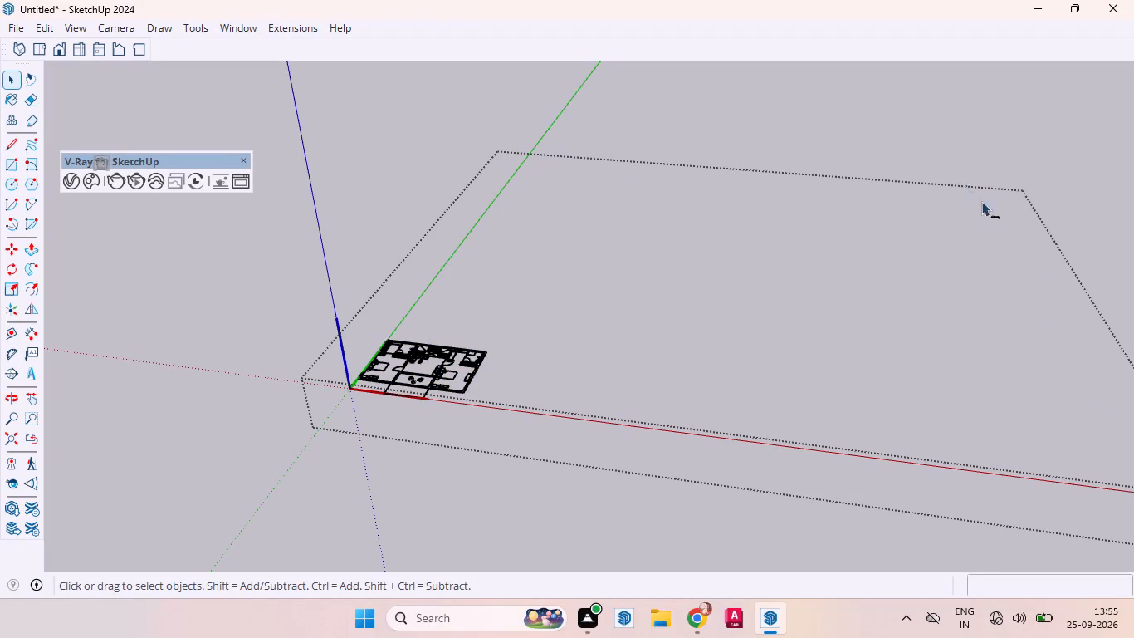
pyautogui.moveTo(981, 201); pyautogui.dragTo(1023, 261)
pyautogui.press('Delete')
pyautogui.click(959, 321)
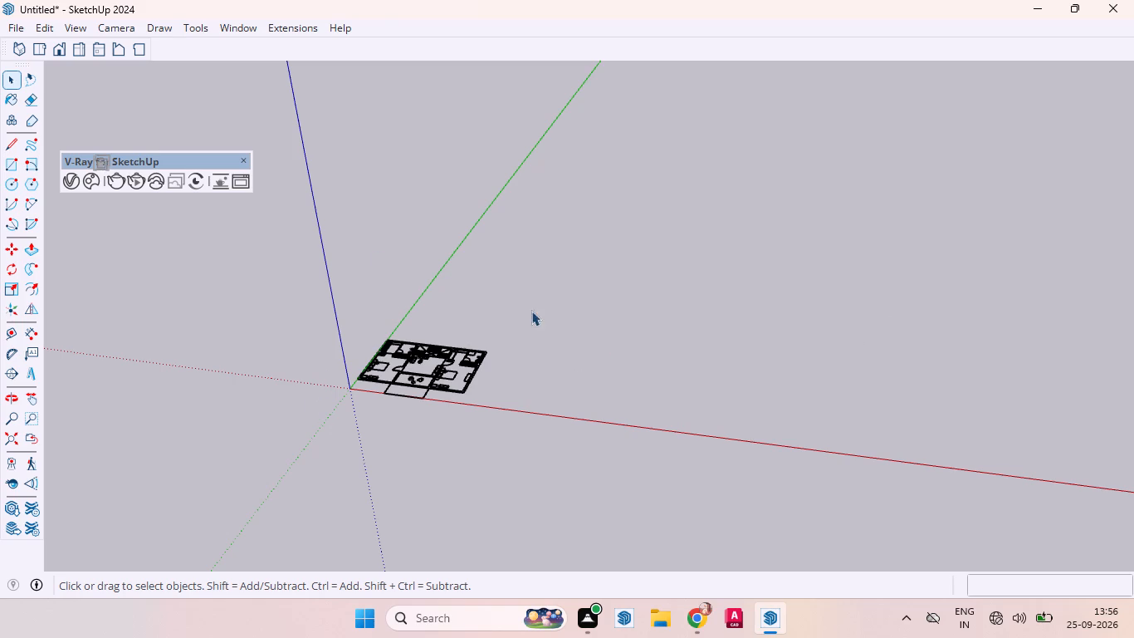
# Examine the imported floor plan closely from above.
pyautogui.scroll(8, 316, 228)
pyautogui.scroll(-1, 456, 440)
pyautogui.scroll(1, 452, 442)
pyautogui.scroll(-1, 437, 444)
pyautogui.scroll(3, 422, 444)
pyautogui.scroll(-8, 593, 307)
pyautogui.scroll(1, 477, 307)
pyautogui.scroll(-4, 477, 307)
pyautogui.moveTo(477, 307); pyautogui.dragTo(484, 545, button='middle')
pyautogui.scroll(4, 501, 267)
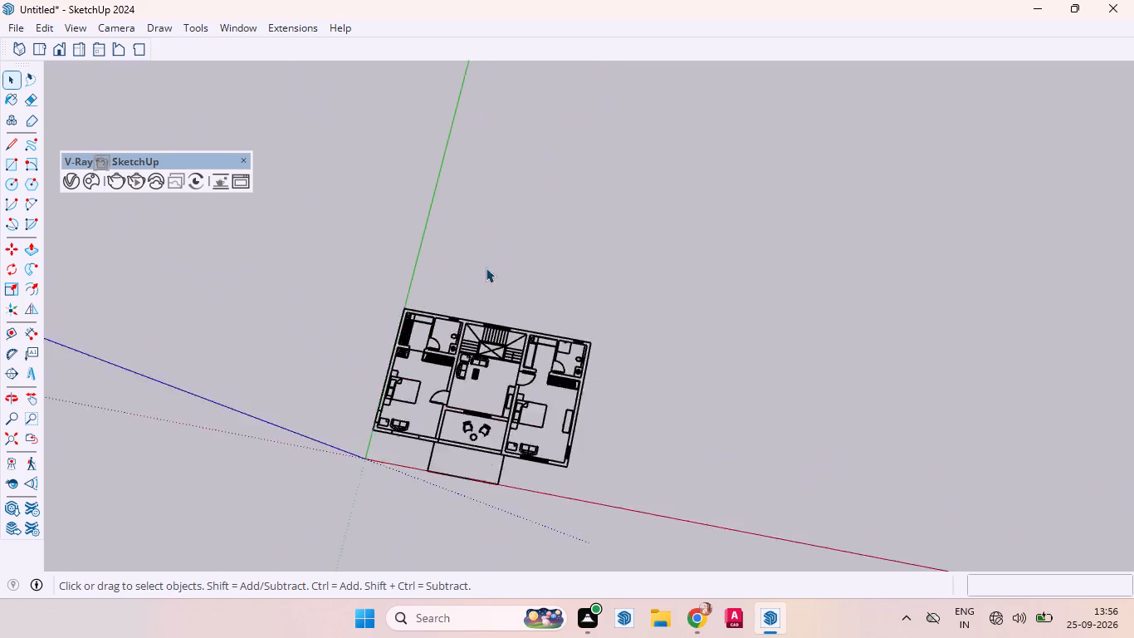
pyautogui.scroll(15, 486, 267)
pyautogui.scroll(-10, 525, 204)
pyautogui.scroll(1, 654, 417)
pyautogui.scroll(-2, 648, 417)
pyautogui.scroll(8, 618, 416)
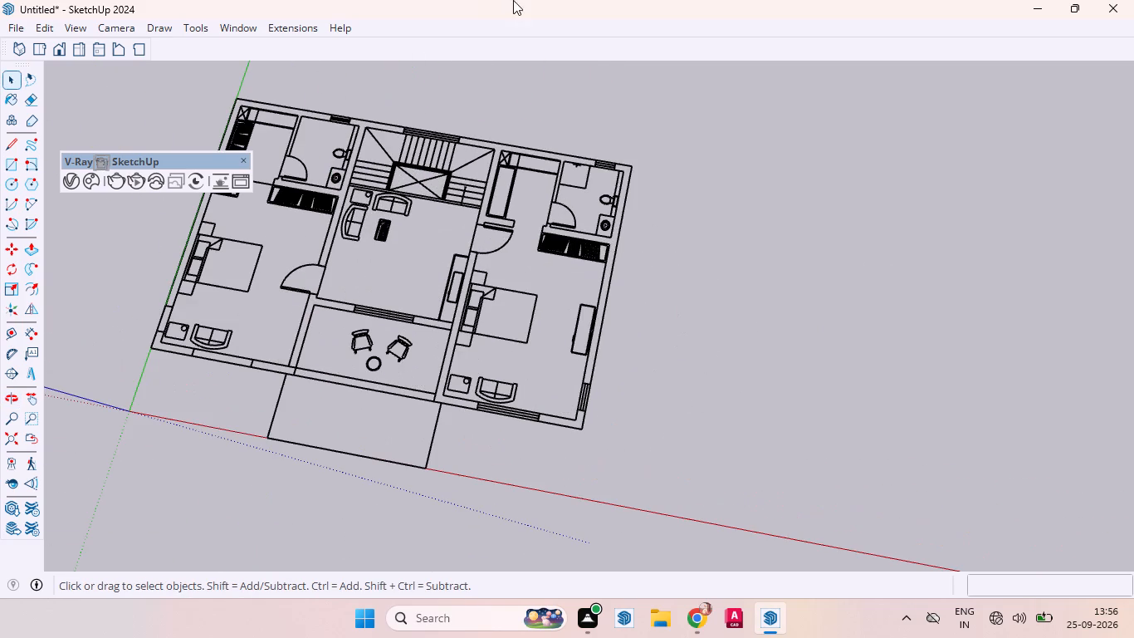
# Display the 1001bit tools toolbar.
pyautogui.rightClick(501, 39)
pyautogui.click(557, 2)
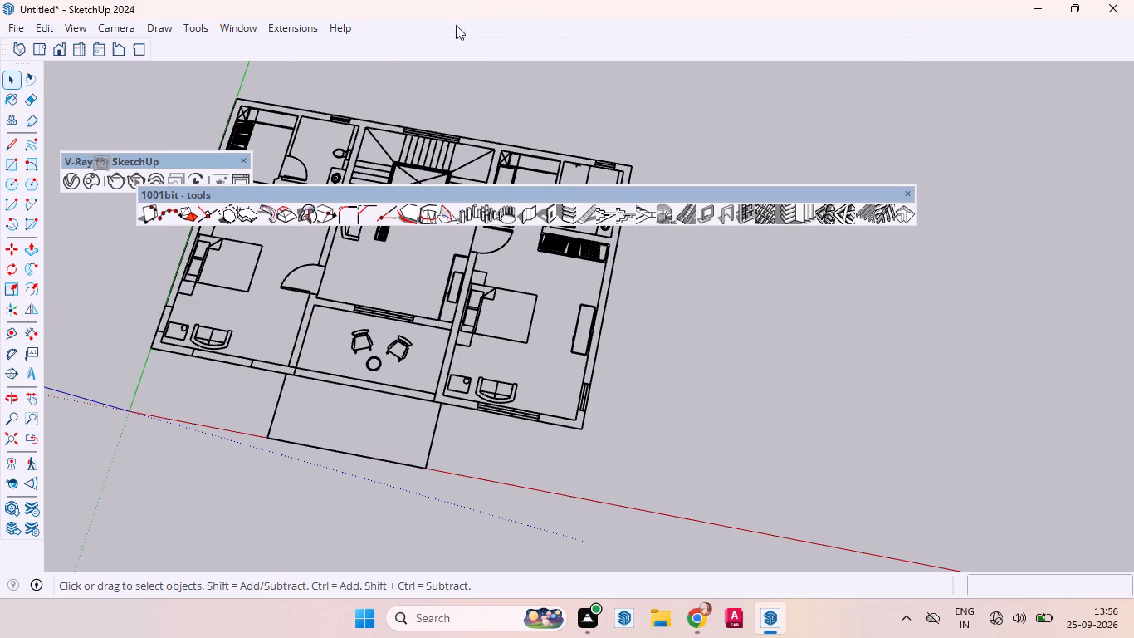
# Configure the 1001bit vertical wall with left alignment, 9" thickness and 9' height, then leave the command without placing a wall.
pyautogui.click(530, 213)
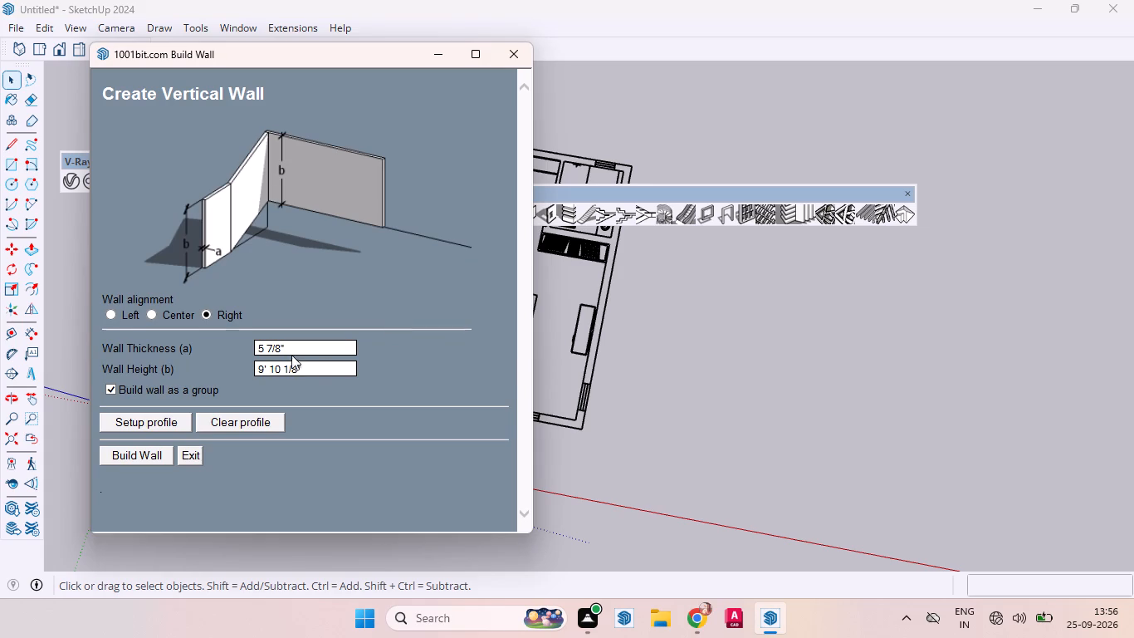
pyautogui.click(112, 315)
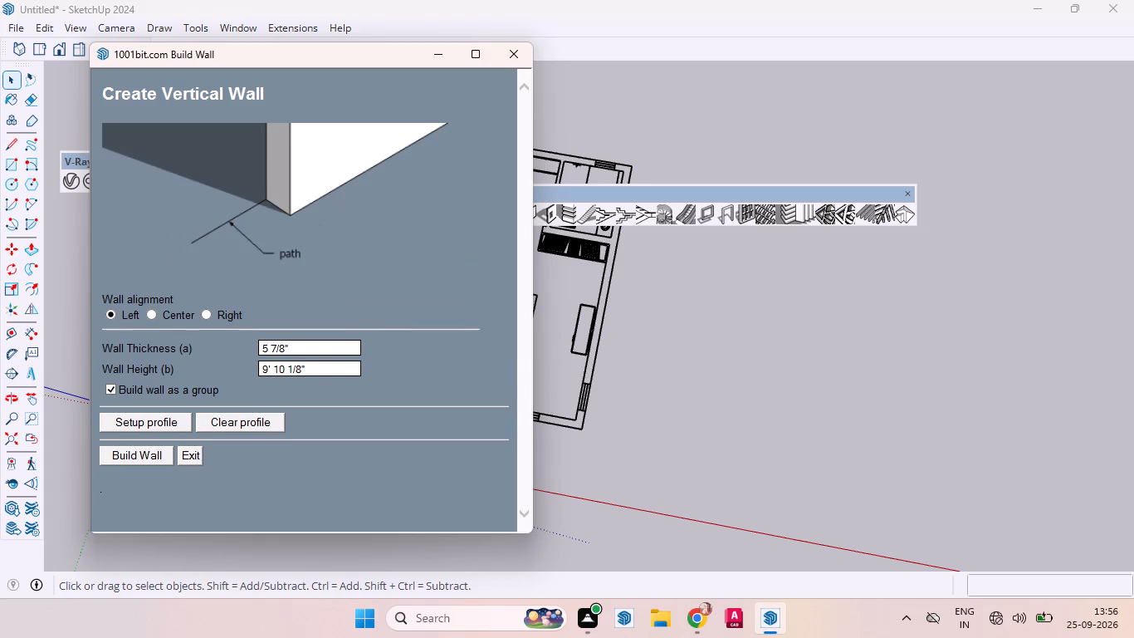
pyautogui.moveTo(310, 349); pyautogui.dragTo(245, 341)
pyautogui.press('BackSpace')
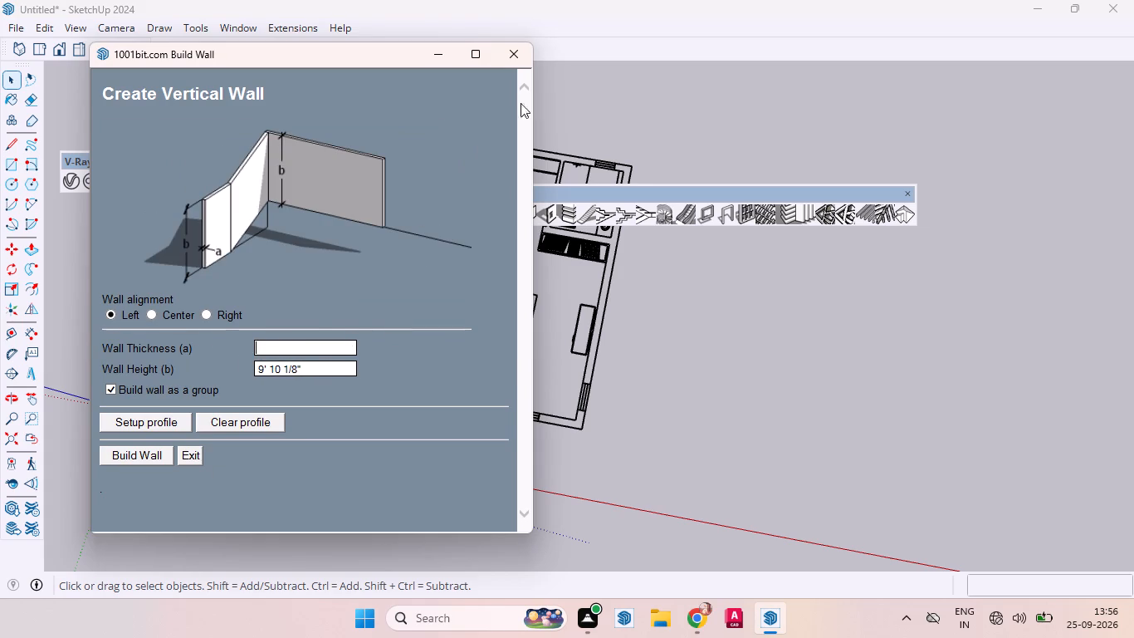
pyautogui.press('9')
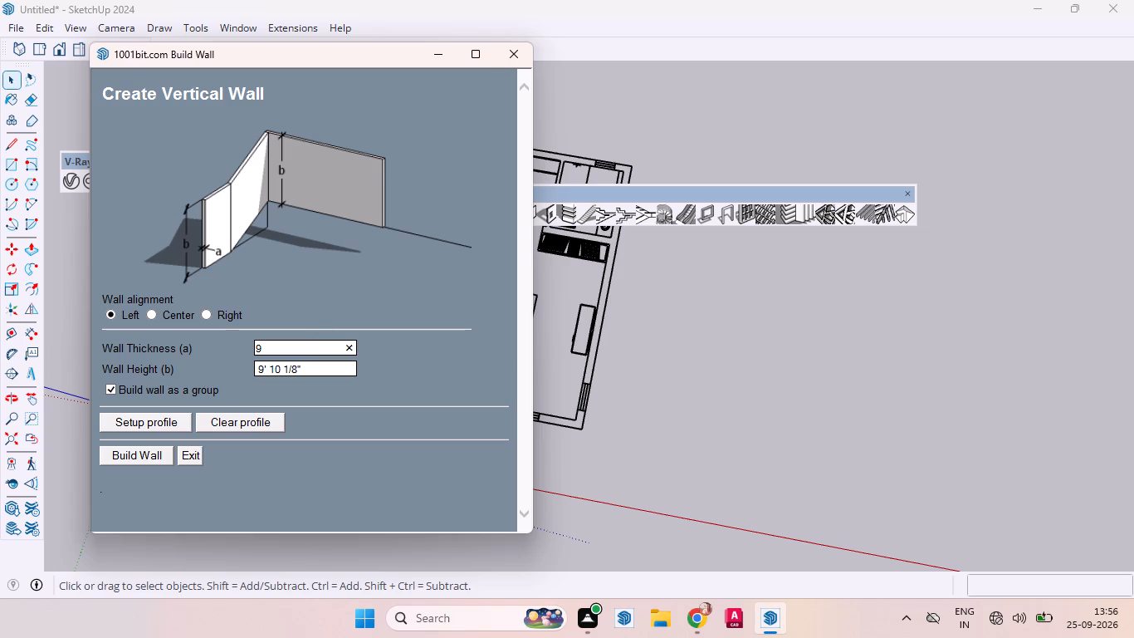
pyautogui.doubleClick(307, 370)
pyautogui.click(314, 366)
pyautogui.press('BackSpace')
pyautogui.press('BackSpace')
pyautogui.press('BackSpace')
pyautogui.press('BackSpace')
pyautogui.press('BackSpace')
pyautogui.press('BackSpace')
pyautogui.press('BackSpace')
pyautogui.click(146, 460)
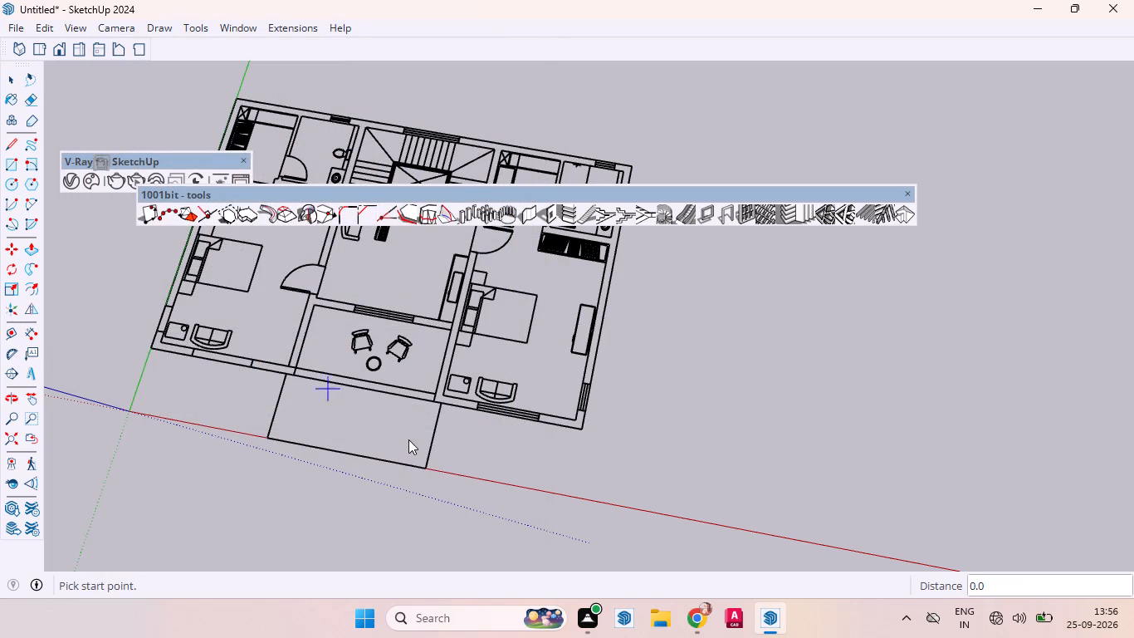
pyautogui.press('Escape')
pyautogui.press('space')
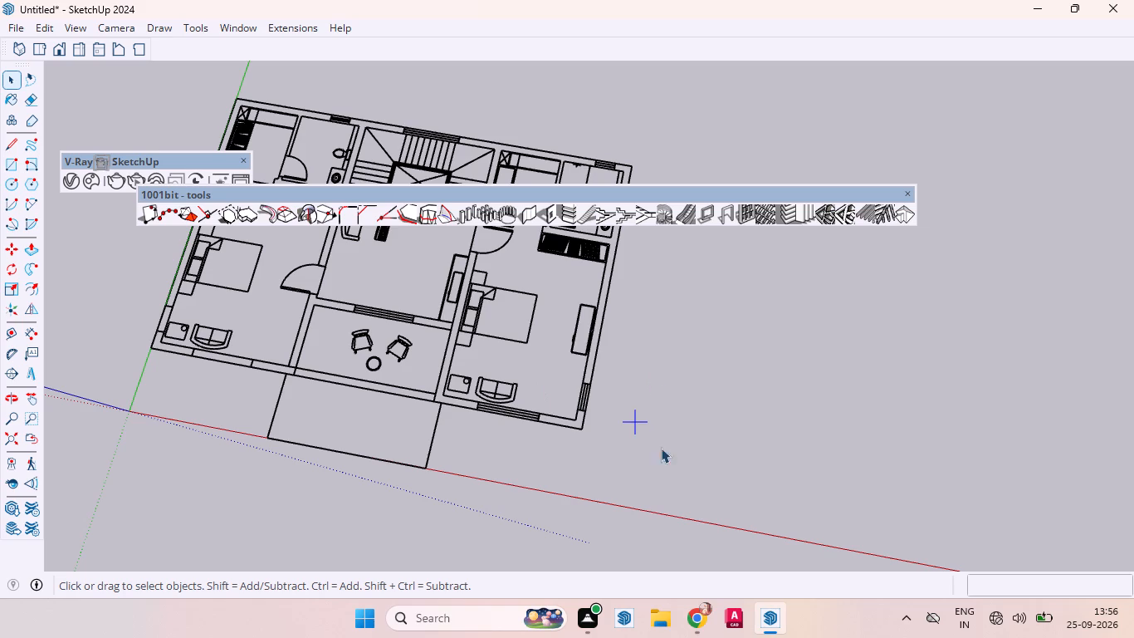
# Create a new empty group and open it for editing, separate from the imported plan.
pyautogui.click(690, 429)
pyautogui.rightClick(715, 374)
pyautogui.click(750, 417)
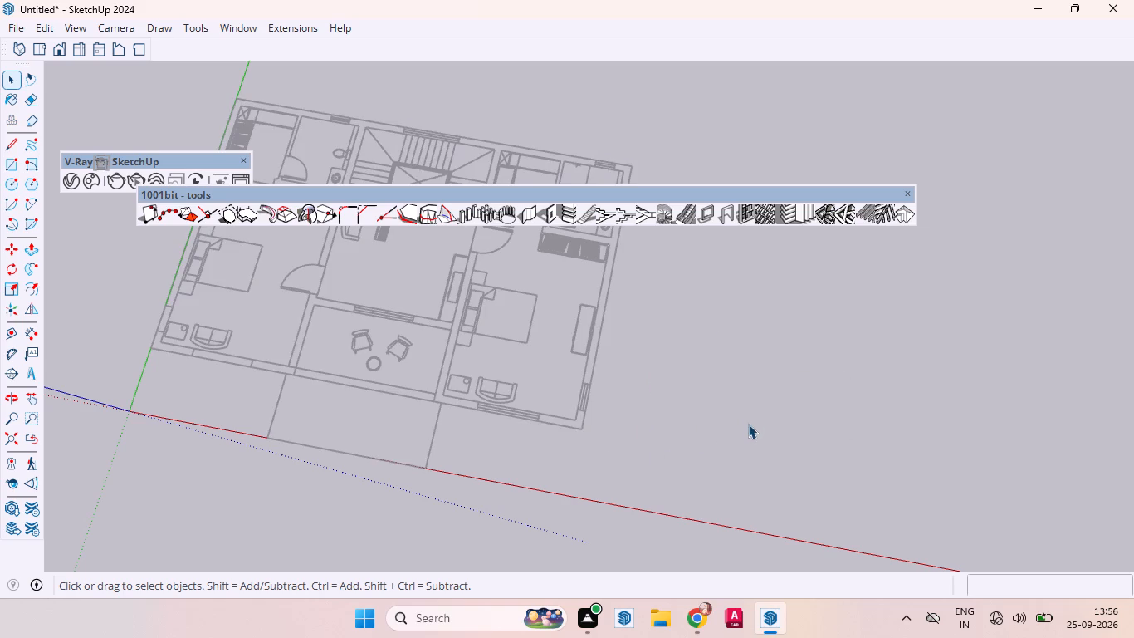
# Move the 1001bit tools toolbar clear of the floor plan.
pyautogui.moveTo(443, 299); pyautogui.dragTo(404, 150, button='middle')
pyautogui.scroll(1, 404, 150)
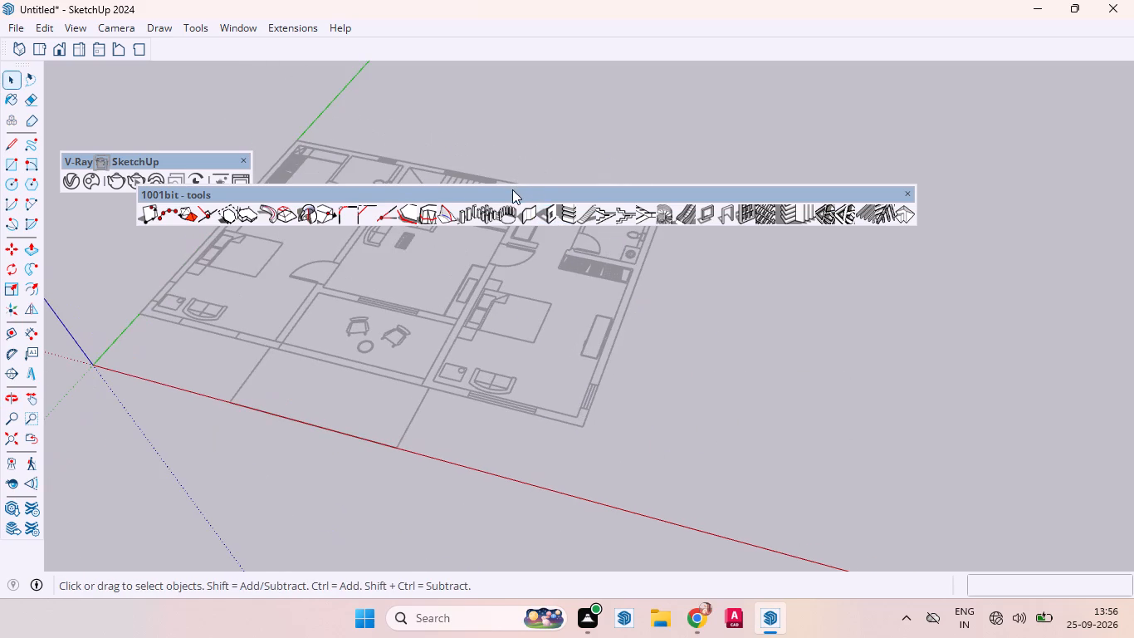
pyautogui.moveTo(512, 189); pyautogui.dragTo(537, 67)
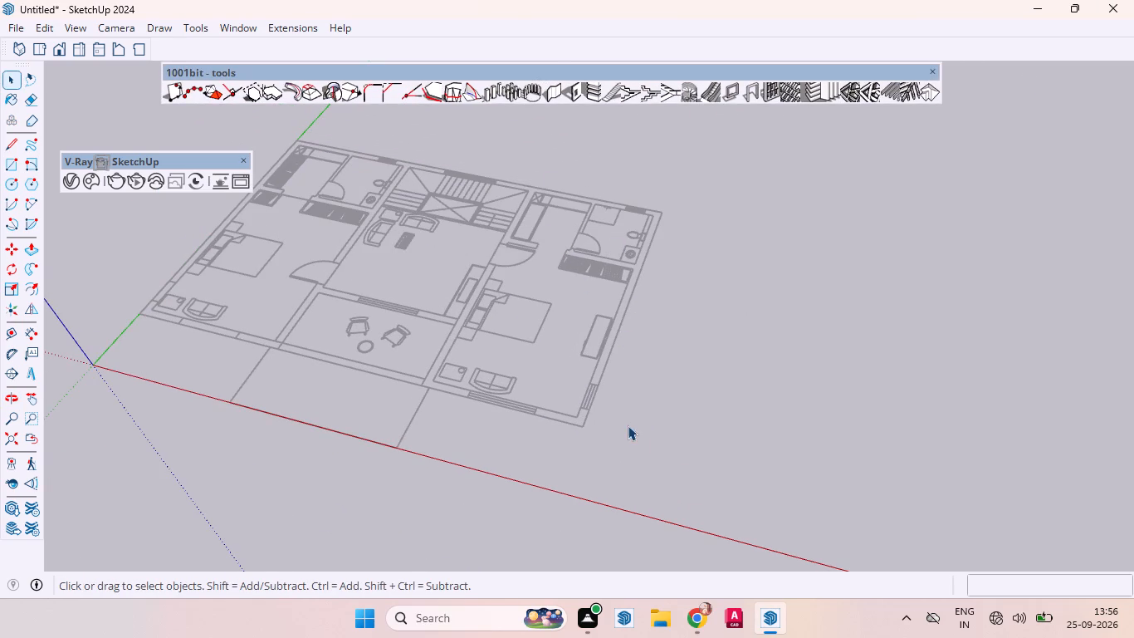
# Draw a 43' 1" by 28' rectangle between opposite outer wall corners of the plan, working from its underside.
pyautogui.scroll(-9, 628, 410)
pyautogui.moveTo(587, 450); pyautogui.dragTo(455, 167, button='middle')
pyautogui.scroll(1, 578, 447)
pyautogui.scroll(3, 464, 317)
pyautogui.scroll(-2, 464, 317)
pyautogui.scroll(9, 465, 317)
pyautogui.moveTo(566, 410); pyautogui.dragTo(552, 391, button='middle')
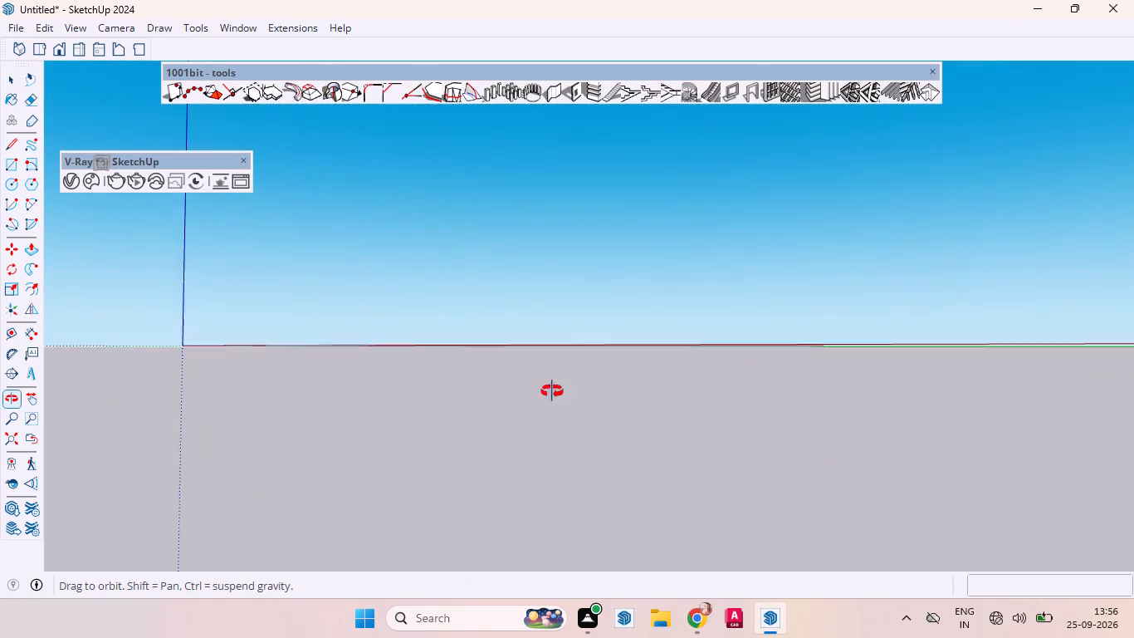
pyautogui.moveTo(552, 391); pyautogui.dragTo(501, 173, button='middle')
pyautogui.scroll(-6, 596, 445)
pyautogui.moveTo(645, 431); pyautogui.dragTo(581, 265, button='middle')
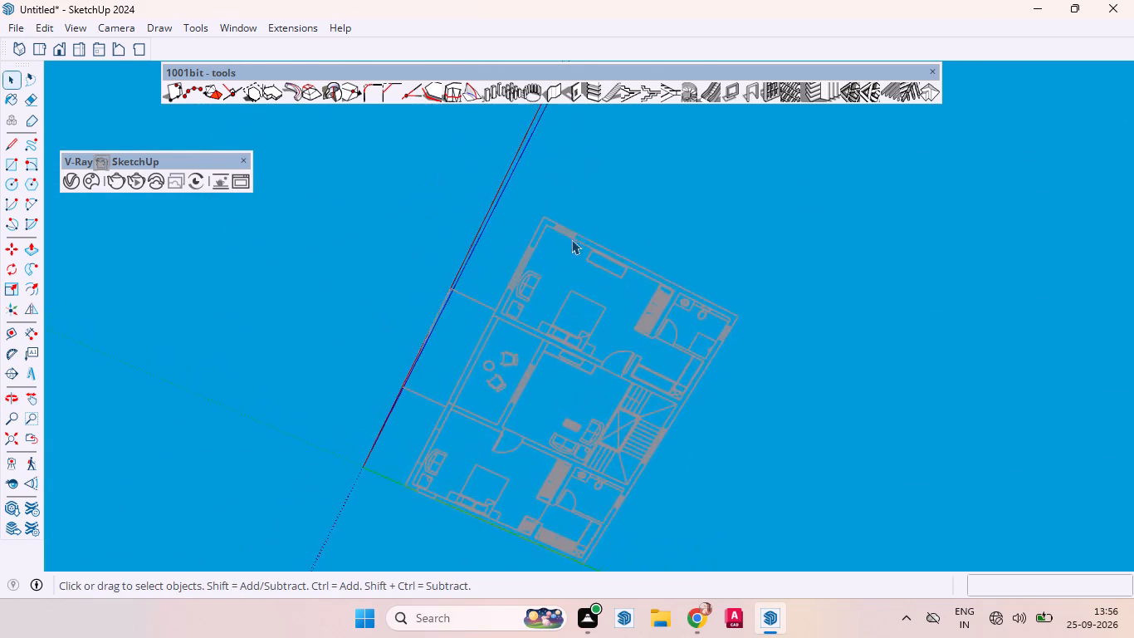
pyautogui.scroll(5, 545, 332)
pyautogui.moveTo(496, 435); pyautogui.dragTo(466, 336, button='middle')
pyautogui.scroll(-6, 476, 373)
pyautogui.scroll(2, 440, 324)
pyautogui.scroll(-1, 447, 326)
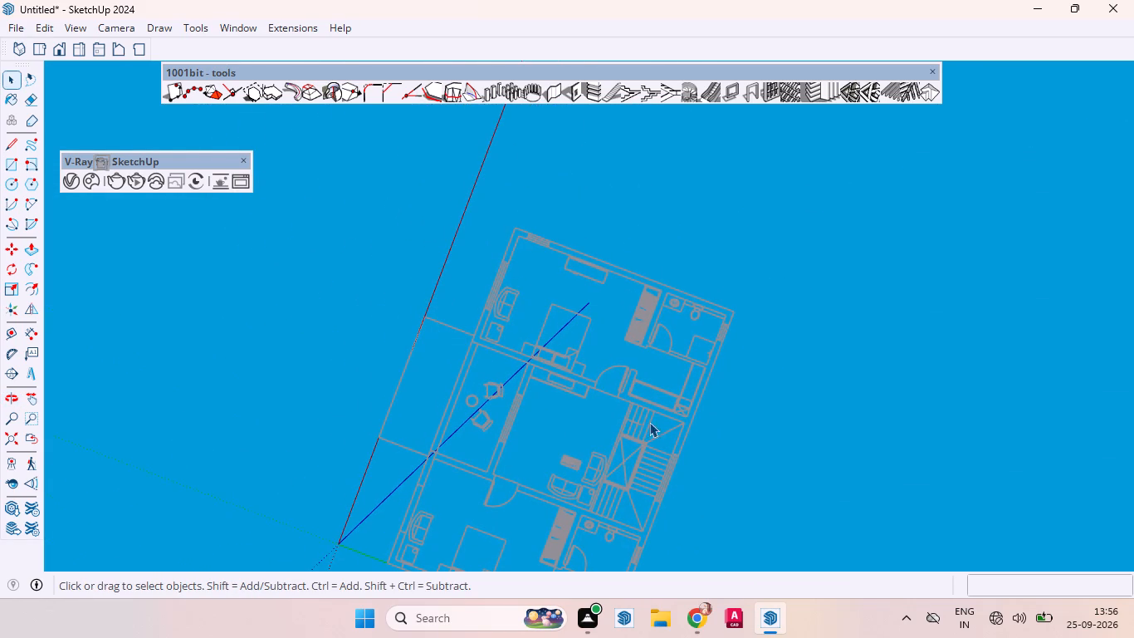
pyautogui.press('r')
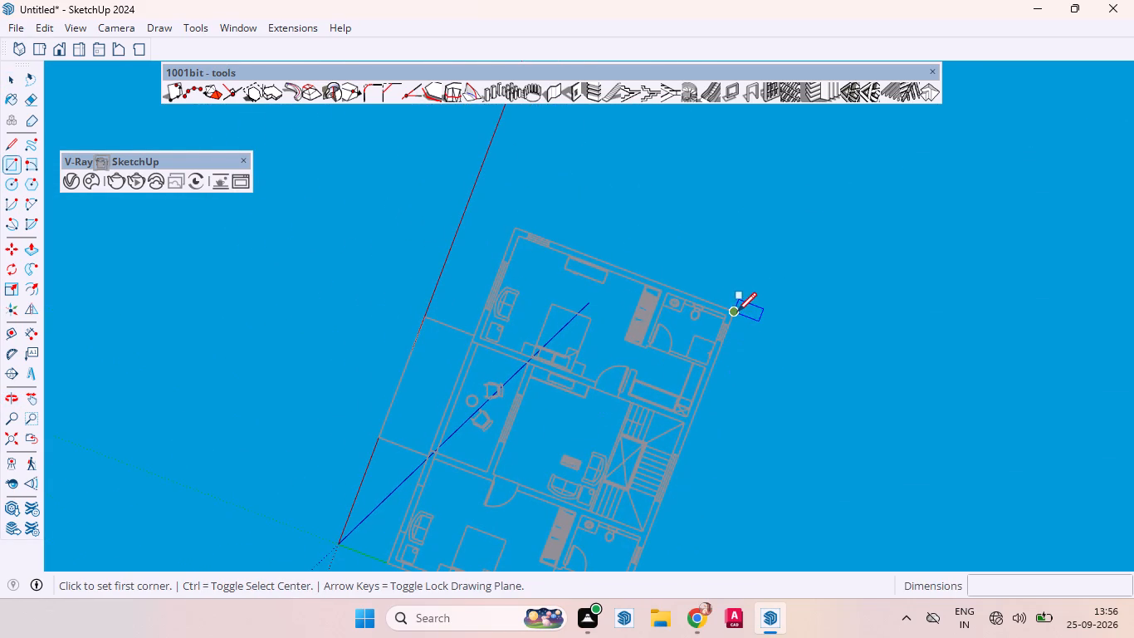
pyautogui.click(737, 312)
pyautogui.scroll(-5, 652, 361)
pyautogui.scroll(1, 652, 364)
pyautogui.scroll(-8, 649, 366)
pyautogui.scroll(6, 569, 434)
pyautogui.scroll(-1, 565, 433)
pyautogui.scroll(5, 563, 433)
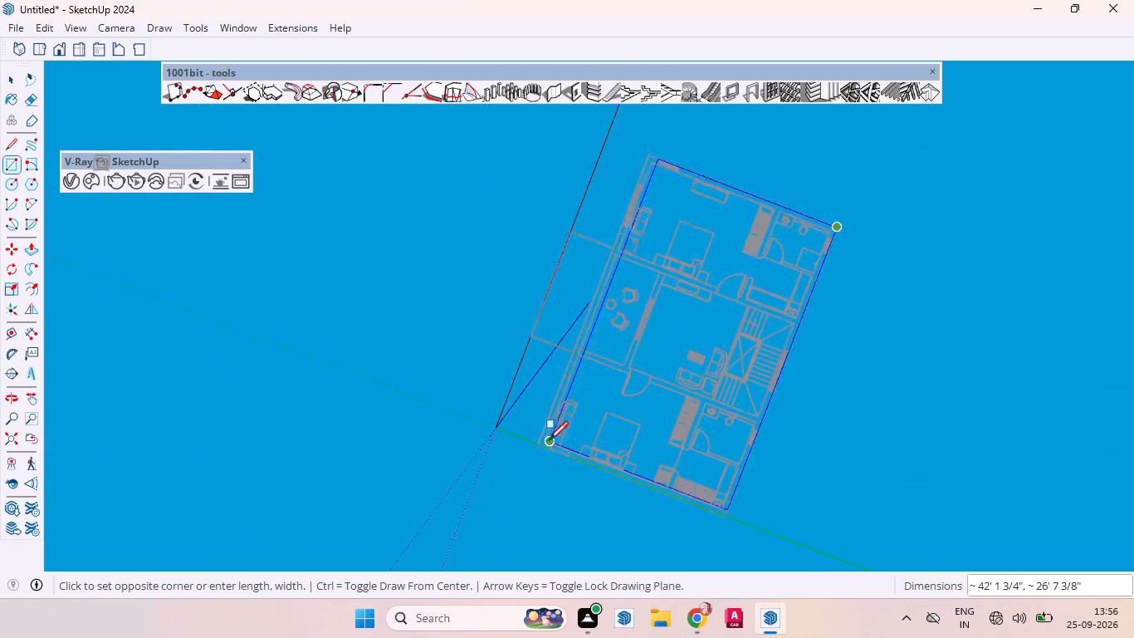
pyautogui.scroll(3, 549, 440)
pyautogui.scroll(-2, 530, 448)
pyautogui.scroll(11, 530, 448)
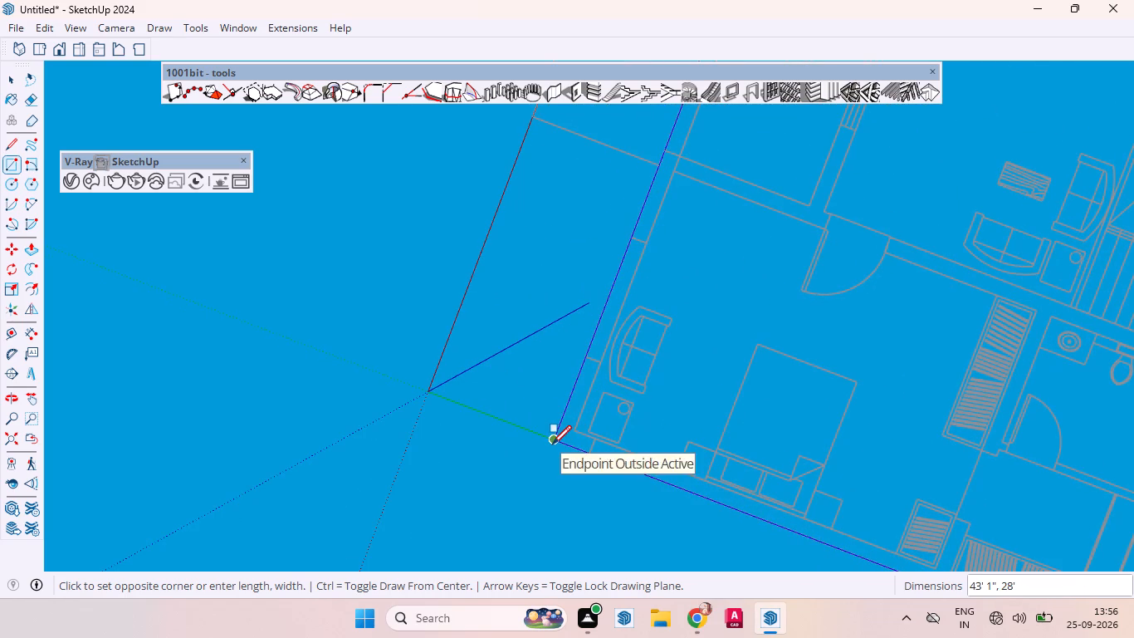
pyautogui.click(552, 443)
# Push/Pull the rectangle 6" below the plan to form the floor slab and close the group.
pyautogui.scroll(-11, 645, 444)
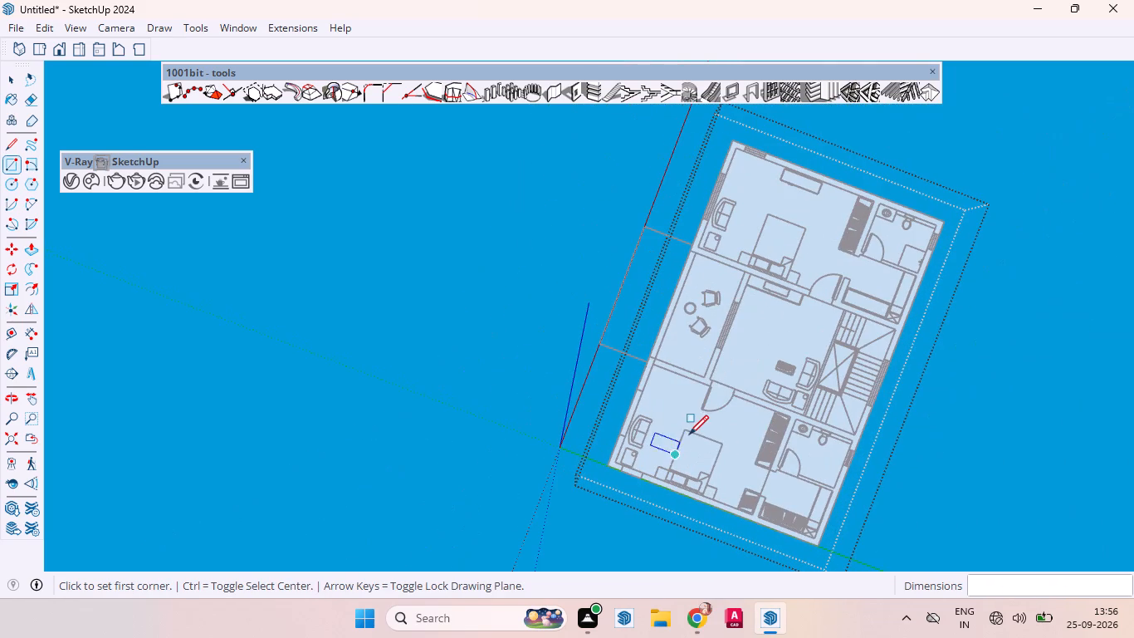
pyautogui.press('p')
pyautogui.moveTo(747, 356); pyautogui.dragTo(745, 399)
pyautogui.press('6')
pyautogui.press('Return')
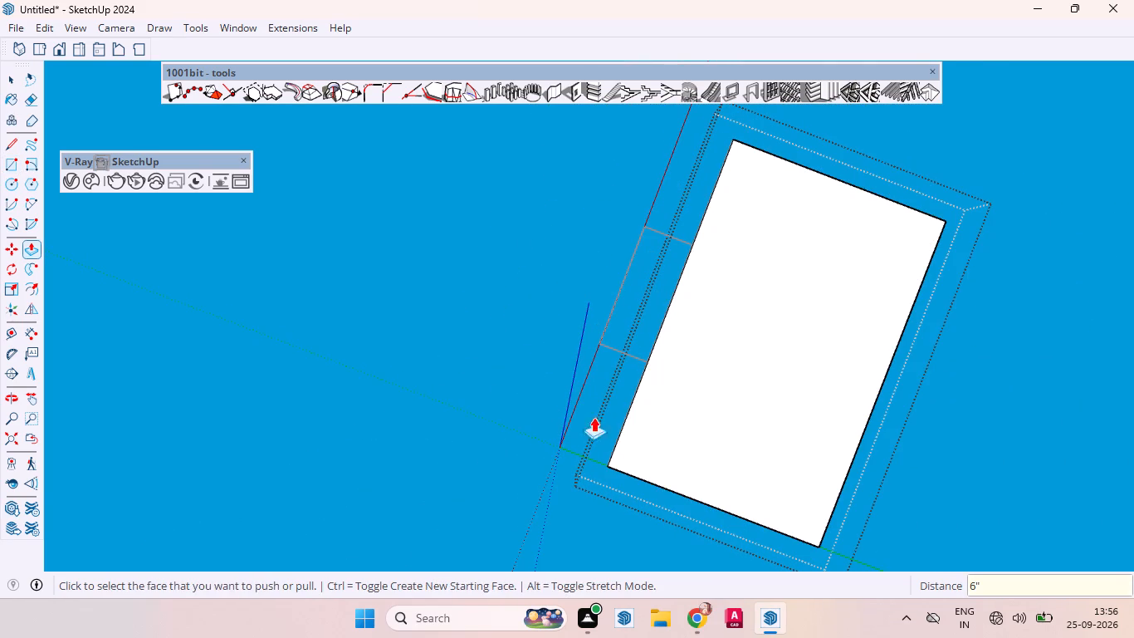
pyautogui.press('space')
pyautogui.click(506, 347)
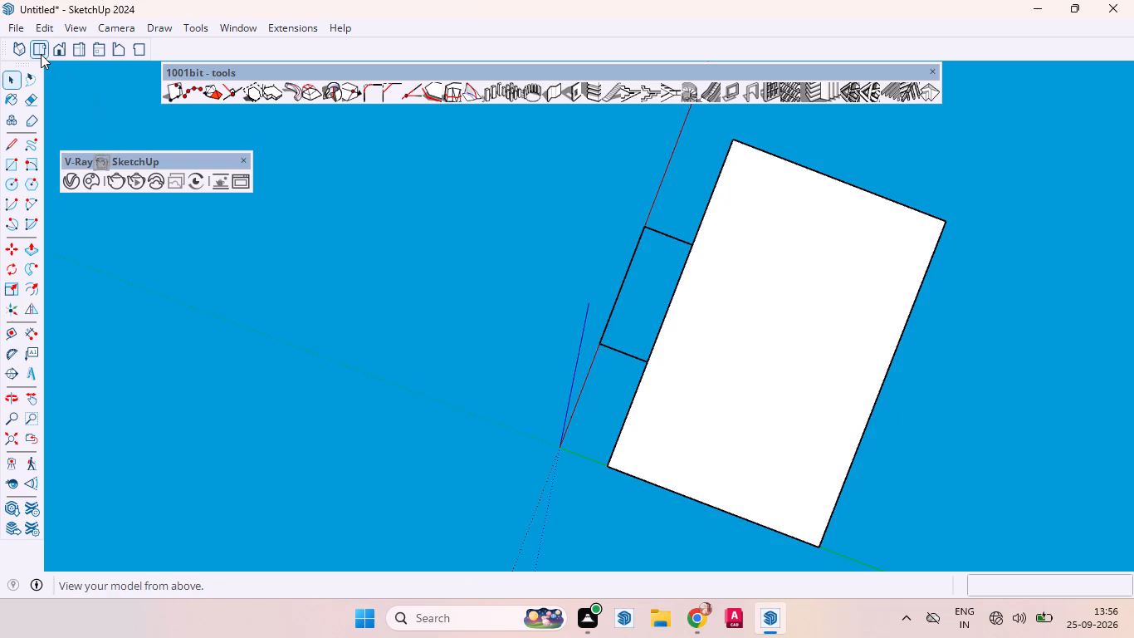
# Examine the floor plan on its slab from above and from several angles.
pyautogui.click(41, 53)
pyautogui.scroll(6, 511, 192)
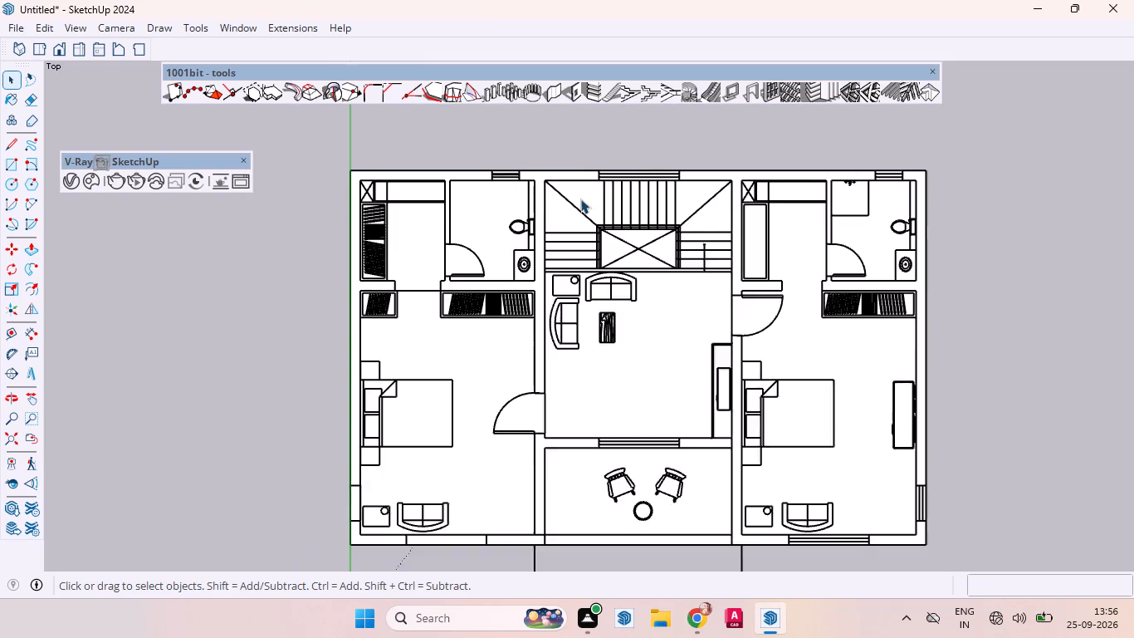
pyautogui.moveTo(612, 236); pyautogui.dragTo(535, 237, button='middle')
pyautogui.scroll(-5, 513, 231)
pyautogui.moveTo(582, 342); pyautogui.dragTo(449, 275, button='middle')
pyautogui.scroll(1, 577, 342)
pyautogui.scroll(-6, 667, 348)
pyautogui.scroll(2, 657, 371)
pyautogui.scroll(-2, 656, 372)
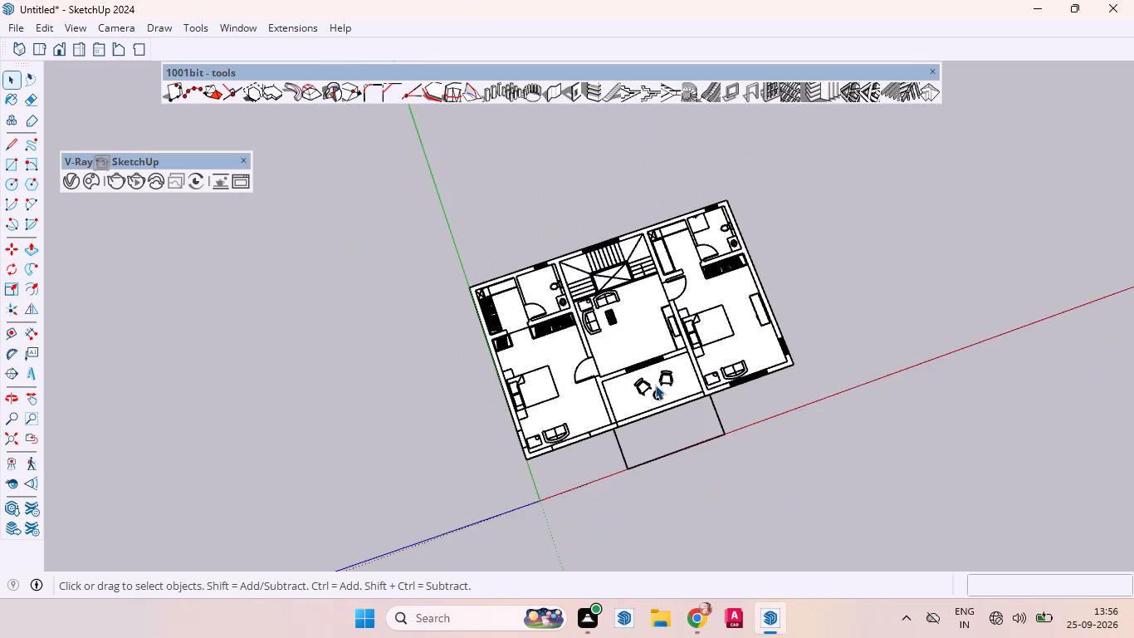
pyautogui.moveTo(815, 383); pyautogui.dragTo(609, 443, button='middle')
pyautogui.scroll(-1, 568, 315)
pyautogui.scroll(5, 567, 315)
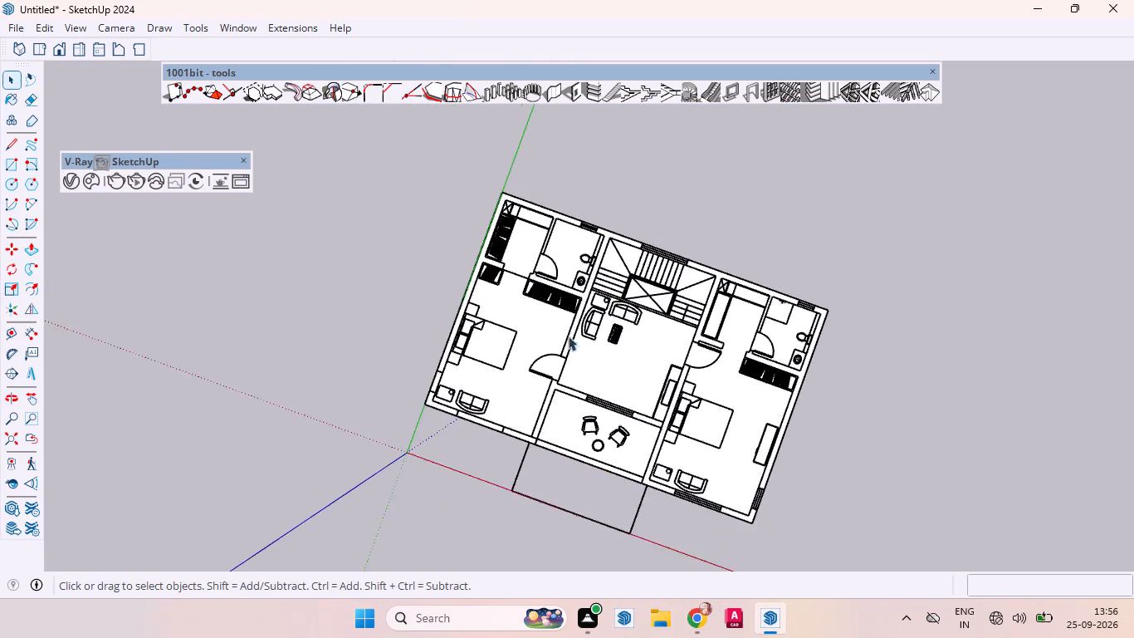
pyautogui.moveTo(568, 381); pyautogui.dragTo(674, 399, button='middle')
pyautogui.scroll(-1, 590, 312)
pyautogui.scroll(3, 587, 310)
pyautogui.scroll(-2, 586, 309)
pyautogui.scroll(1, 586, 309)
pyautogui.scroll(-1, 583, 306)
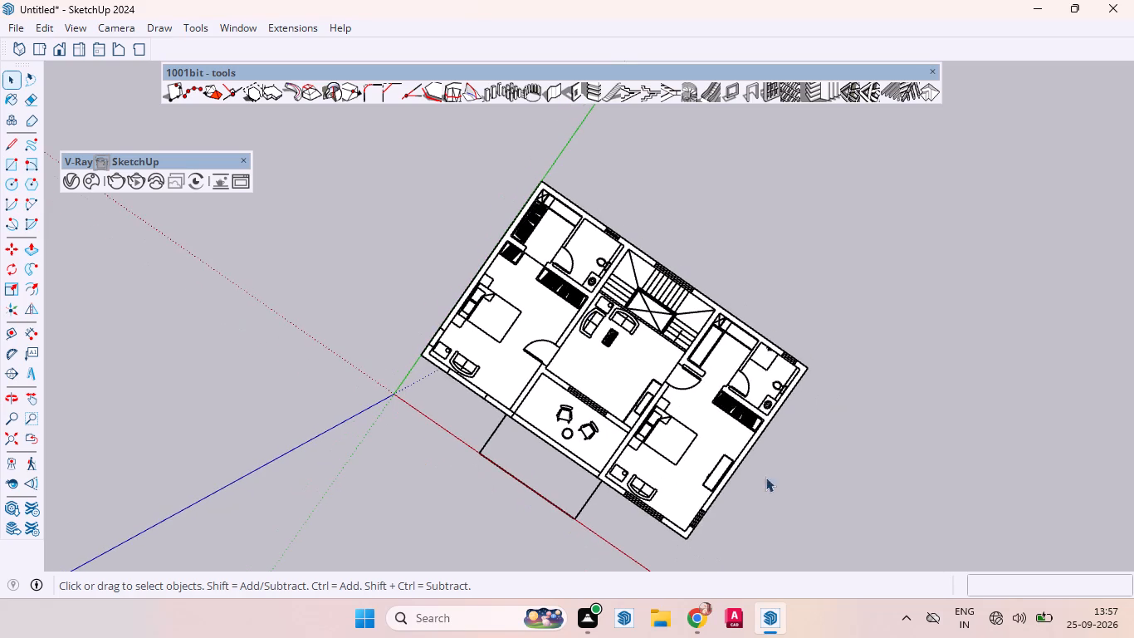
pyautogui.moveTo(812, 395); pyautogui.dragTo(885, 272, button='middle')
pyautogui.moveTo(638, 529); pyautogui.dragTo(773, 506, button='middle')
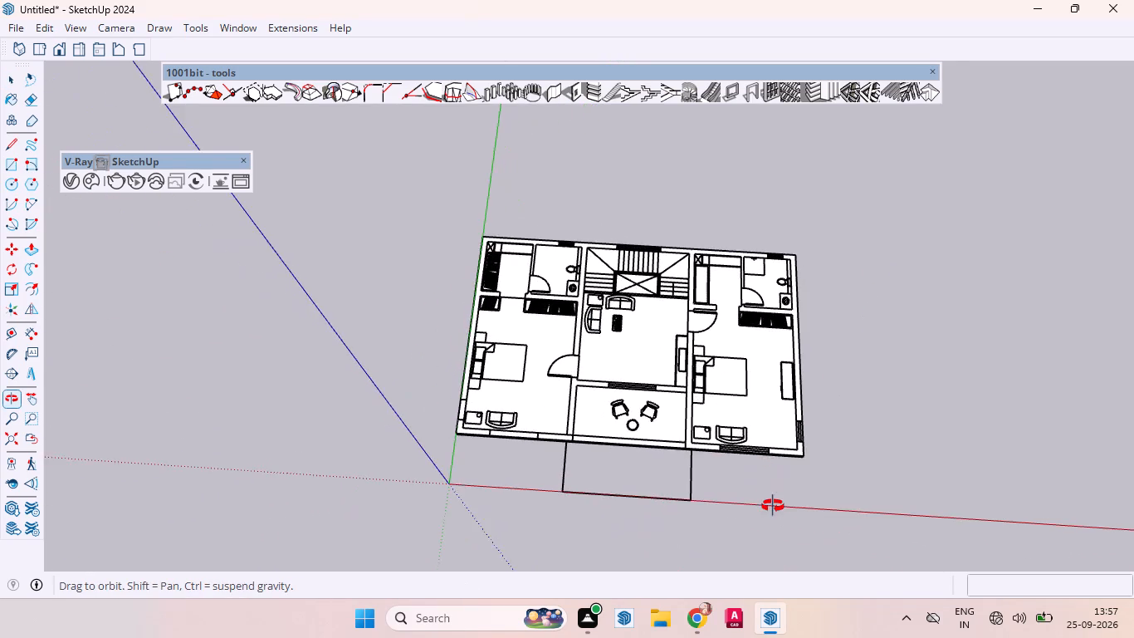
pyautogui.moveTo(773, 506); pyautogui.dragTo(794, 601, button='middle')
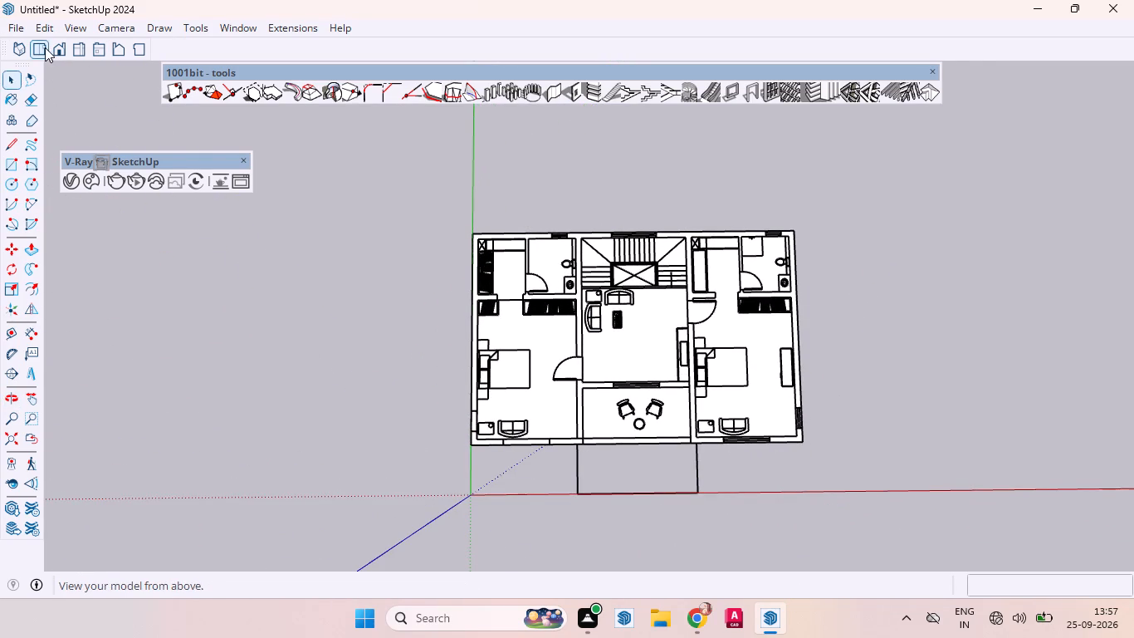
# From the top view, start a left-aligned wall 9" thick and 9' high along the full rear outer edge of the plan.
pyautogui.click(43, 47)
pyautogui.scroll(1, 499, 199)
pyautogui.scroll(-1, 512, 199)
pyautogui.scroll(2, 530, 199)
pyautogui.scroll(-1, 535, 199)
pyautogui.scroll(4, 535, 199)
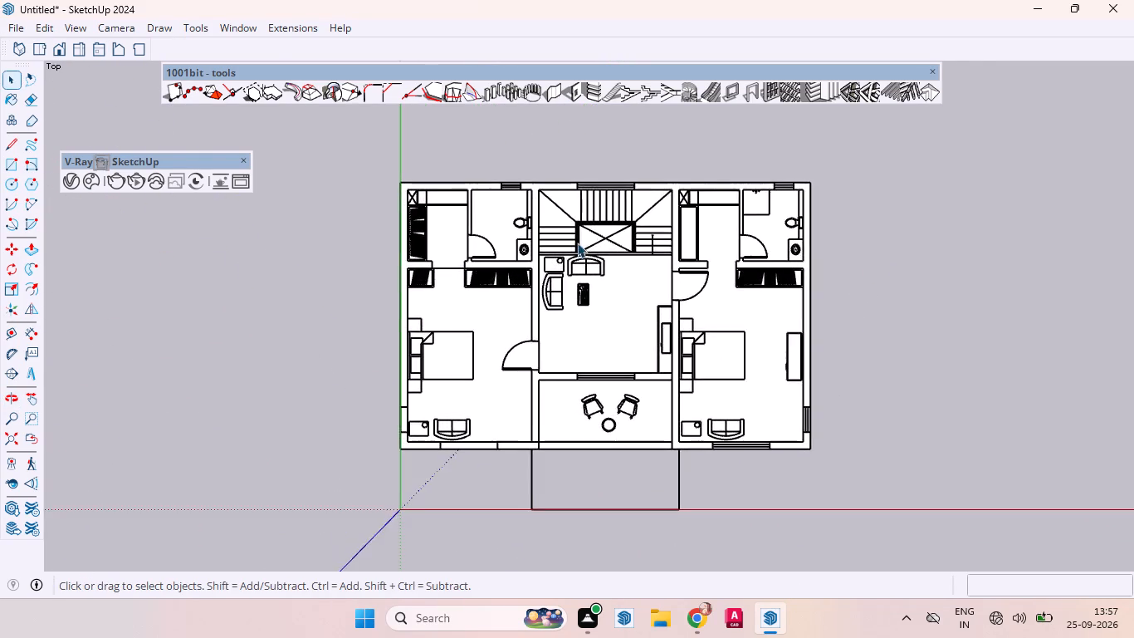
pyautogui.scroll(2, 577, 243)
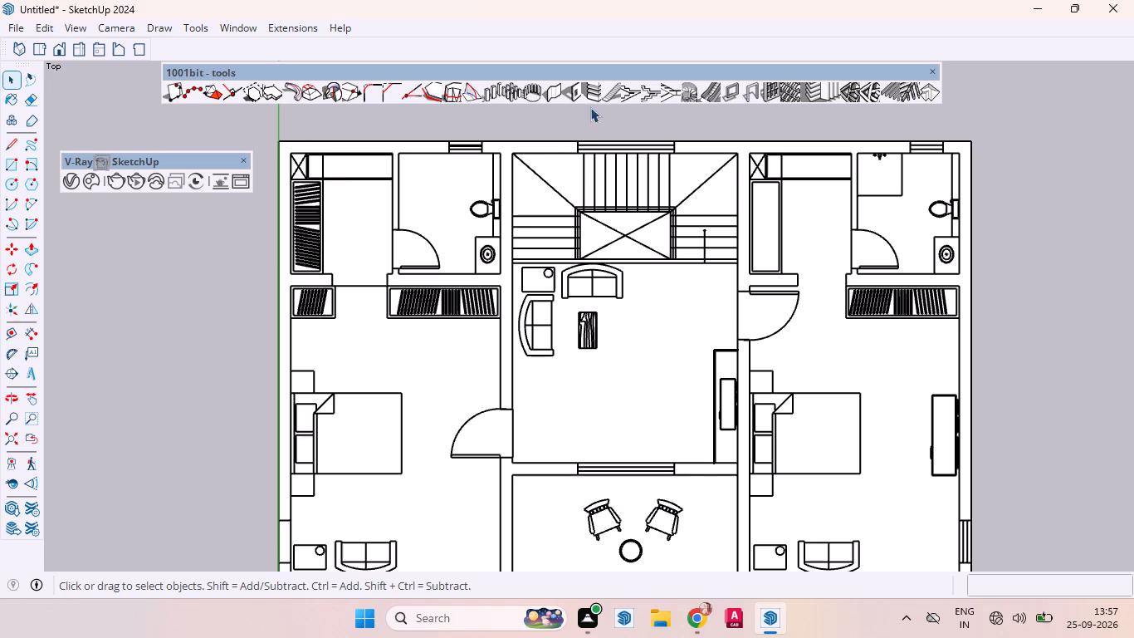
pyautogui.click(556, 89)
pyautogui.click(129, 460)
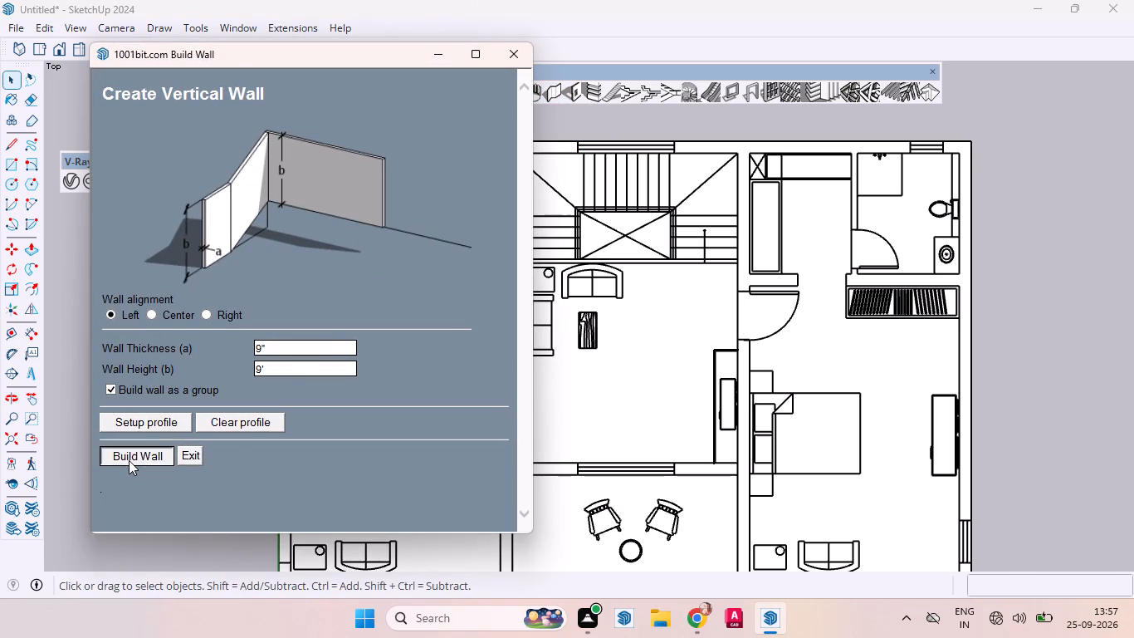
pyautogui.click(280, 137)
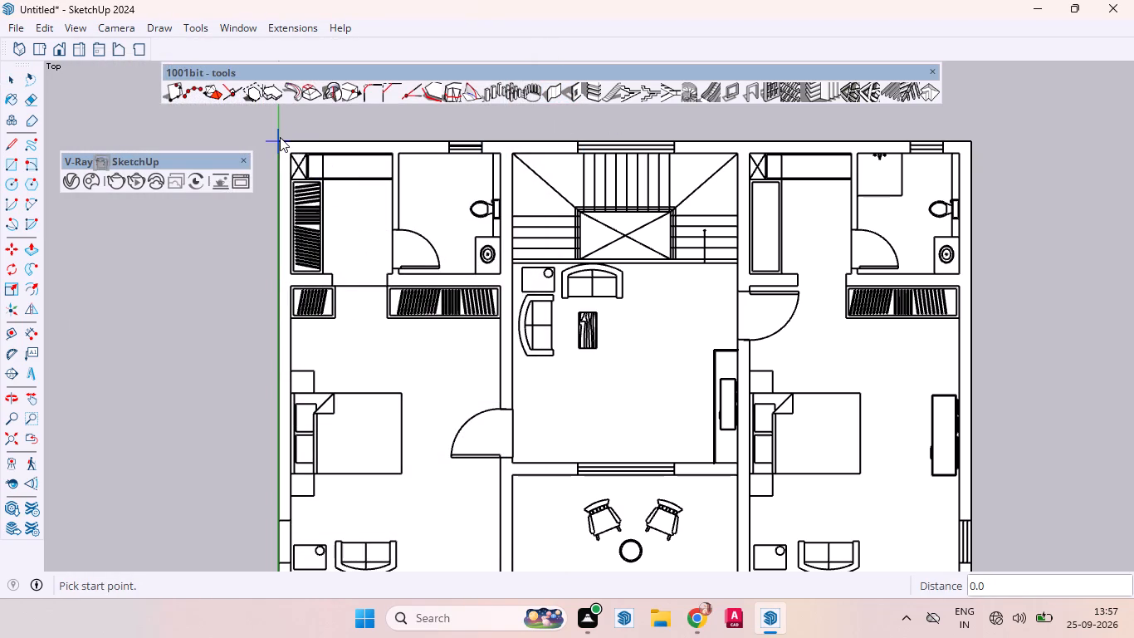
pyautogui.click(973, 137)
# Continue the wall along the right outer side and the front of the right-hand bedroom to the balcony side of its inner wall.
pyautogui.scroll(-5, 929, 169)
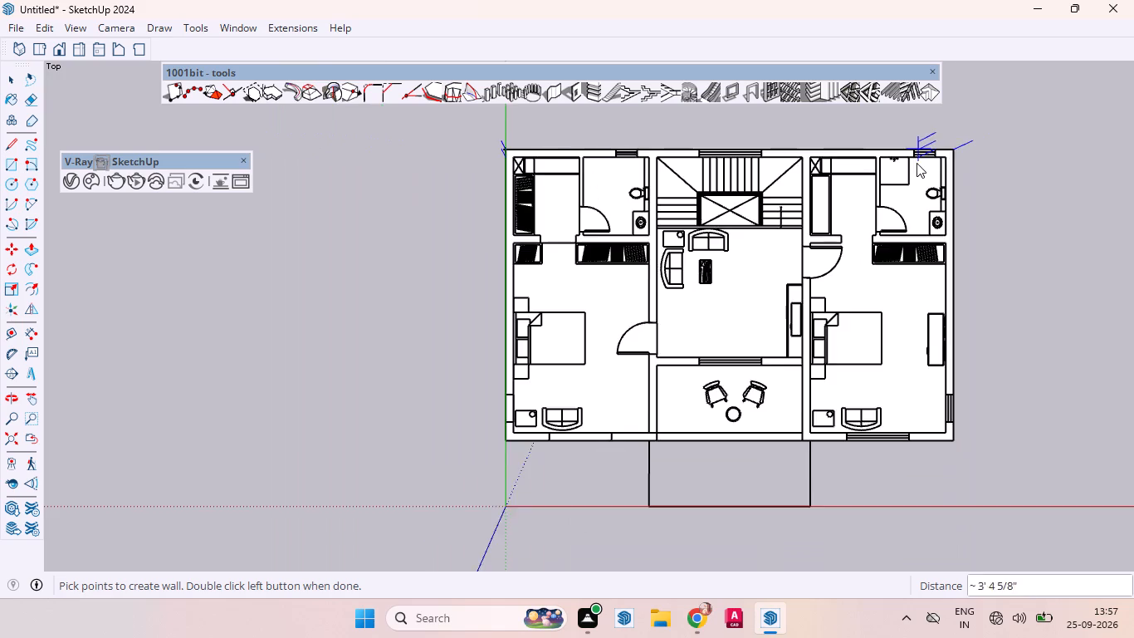
pyautogui.scroll(-1, 916, 167)
pyautogui.scroll(2, 916, 168)
pyautogui.scroll(-1, 916, 170)
pyautogui.scroll(1, 916, 174)
pyautogui.scroll(-2, 916, 174)
pyautogui.scroll(2, 963, 375)
pyautogui.scroll(-1, 963, 375)
pyautogui.scroll(10, 963, 375)
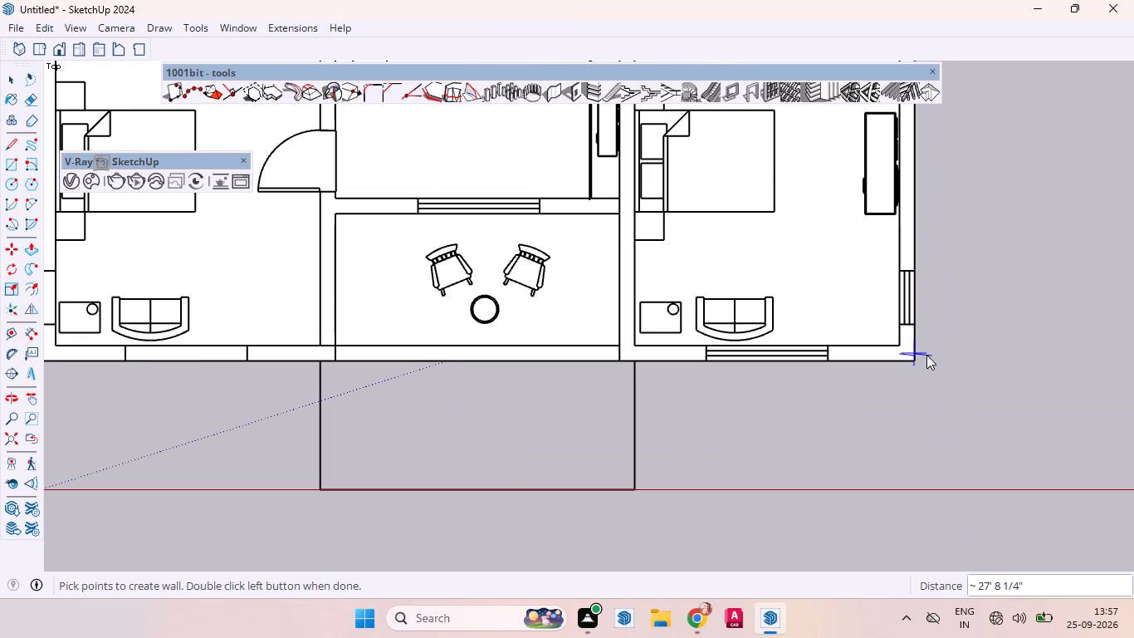
pyautogui.click(912, 361)
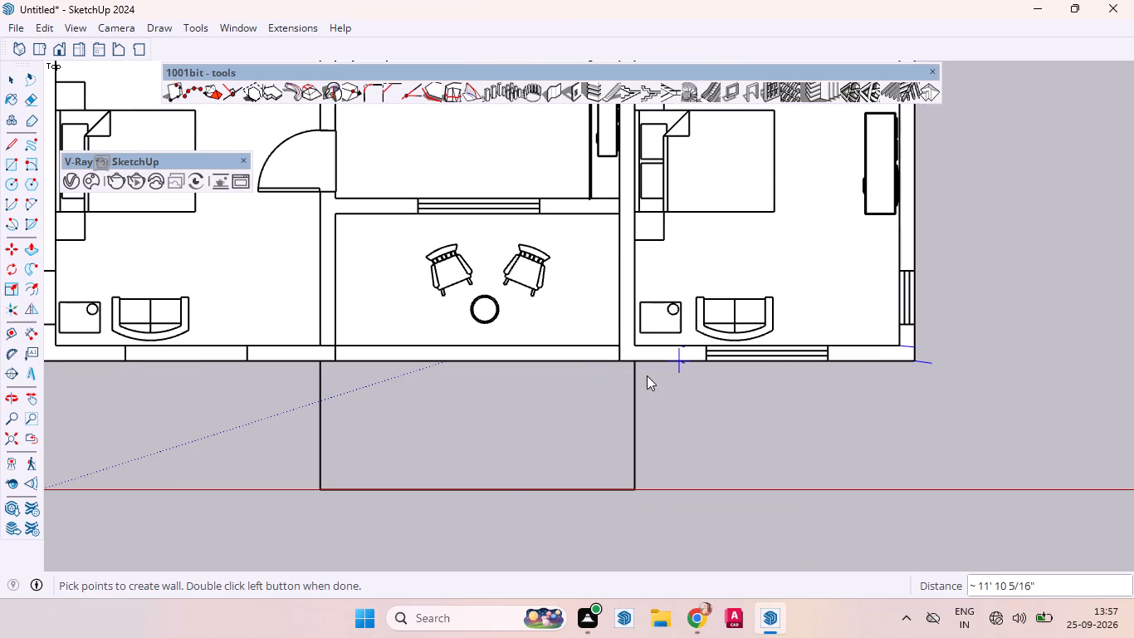
pyautogui.scroll(-4, 755, 358)
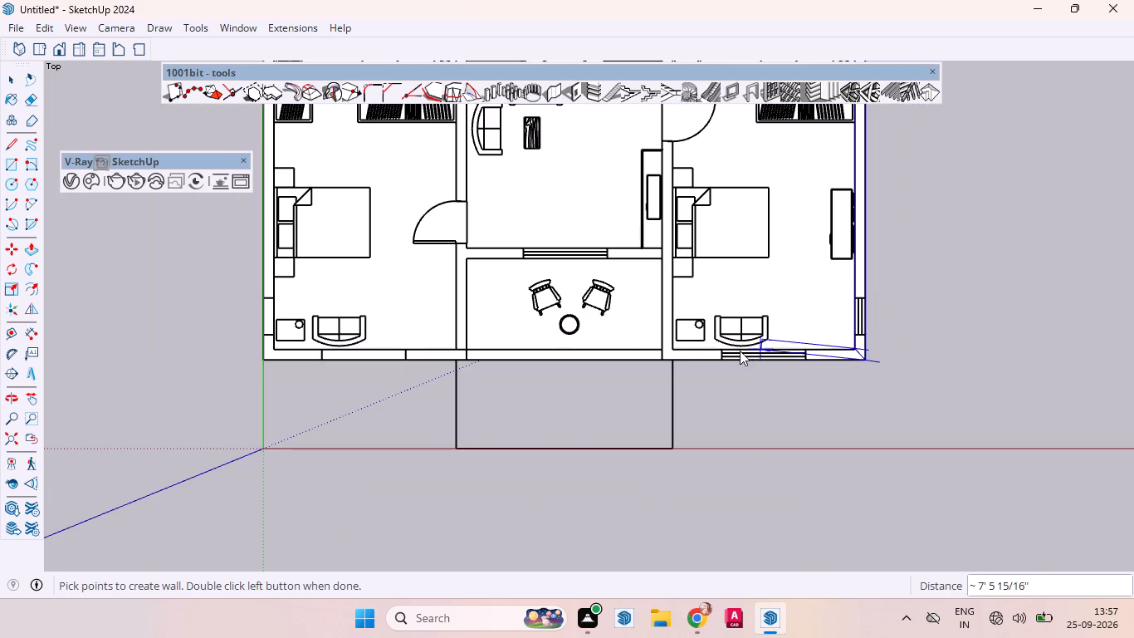
pyautogui.click(663, 358)
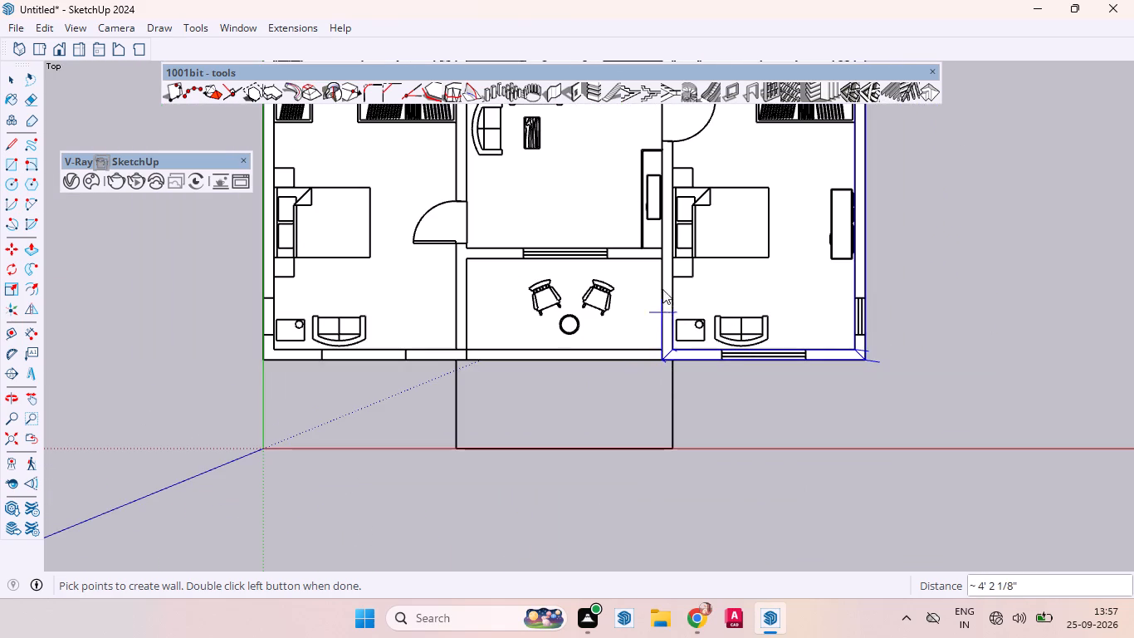
# Run the wall back along the inner side of the right-hand bedroom to the rear wall's inner face and finish building it.
pyautogui.scroll(-3, 673, 334)
pyautogui.scroll(1, 674, 342)
pyautogui.scroll(-3, 674, 344)
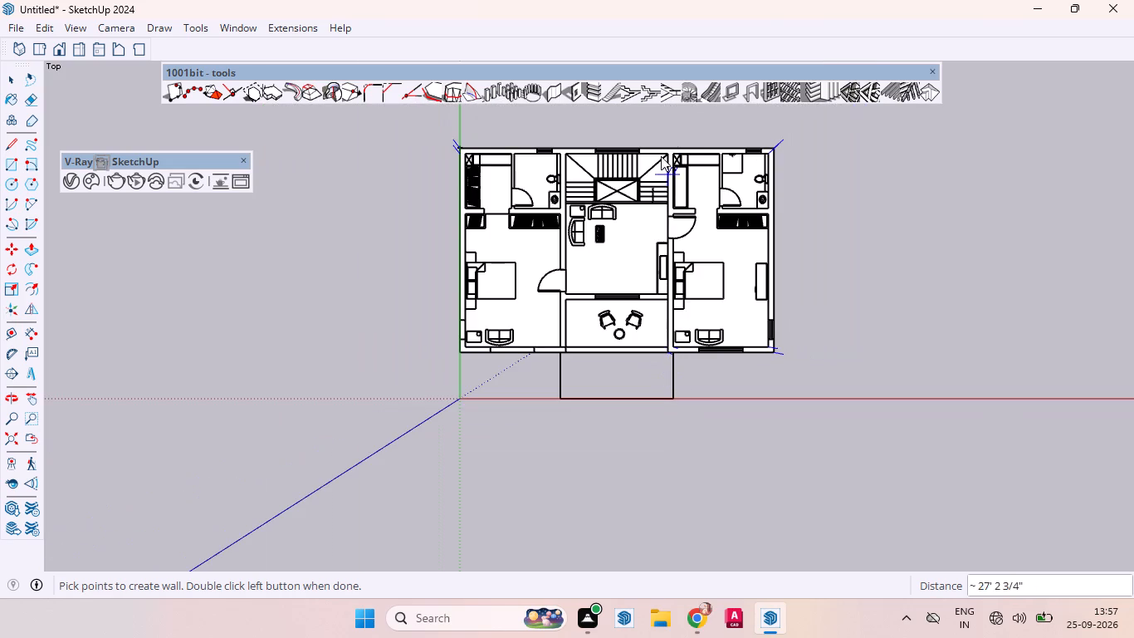
pyautogui.scroll(1, 667, 148)
pyautogui.scroll(-3, 667, 148)
pyautogui.scroll(3, 669, 148)
pyautogui.scroll(-2, 672, 148)
pyautogui.scroll(6, 672, 148)
pyautogui.scroll(-1, 672, 171)
pyautogui.scroll(2, 672, 171)
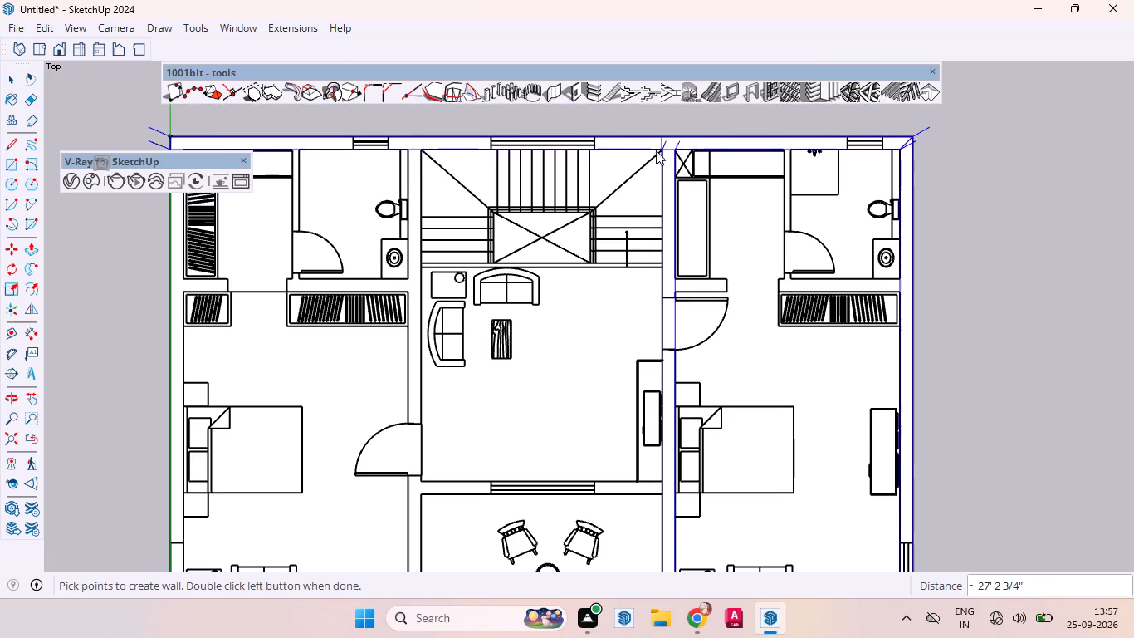
pyautogui.doubleClick(662, 150)
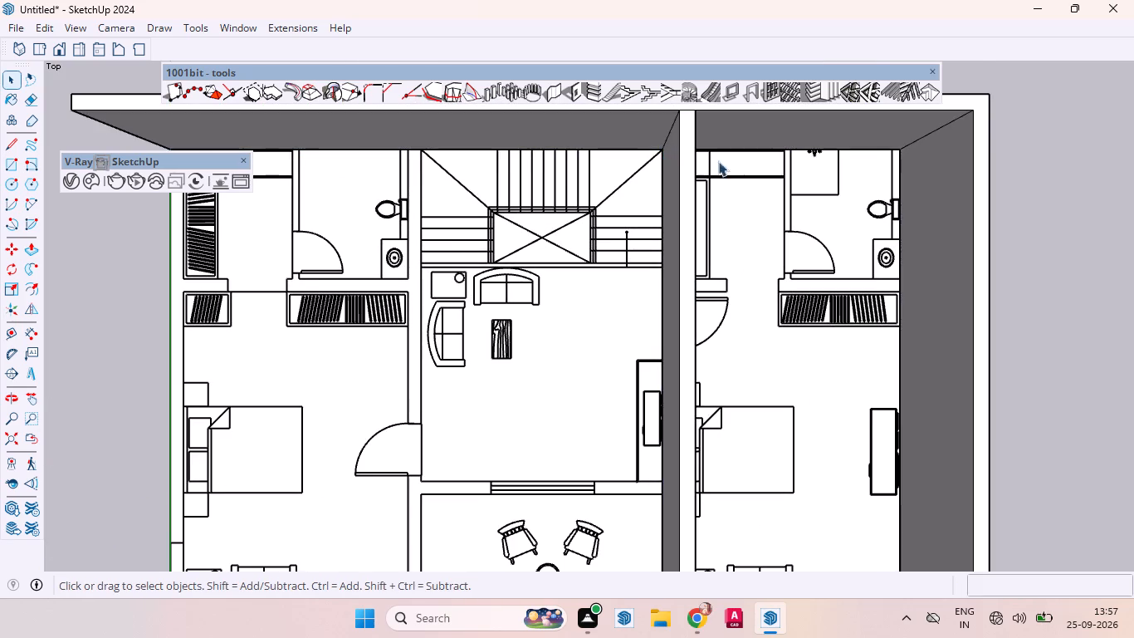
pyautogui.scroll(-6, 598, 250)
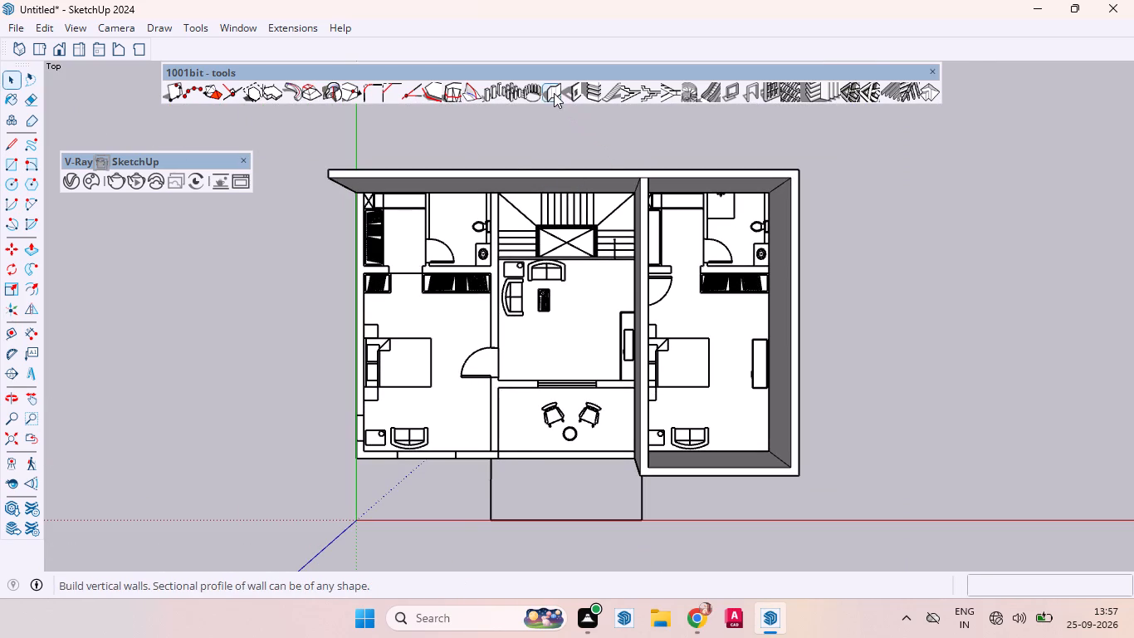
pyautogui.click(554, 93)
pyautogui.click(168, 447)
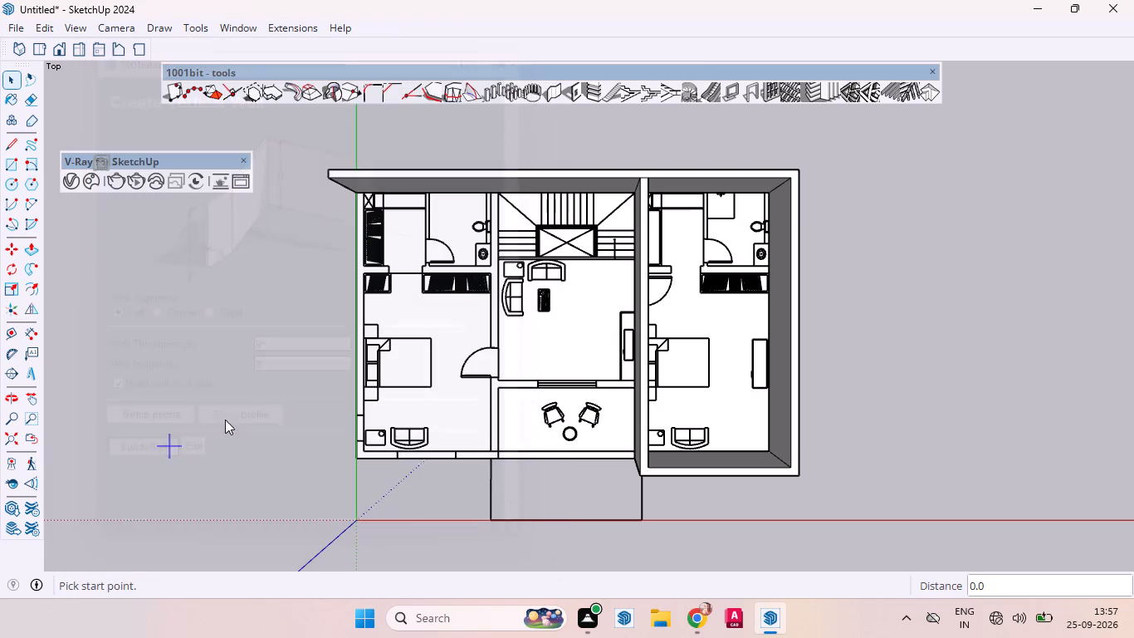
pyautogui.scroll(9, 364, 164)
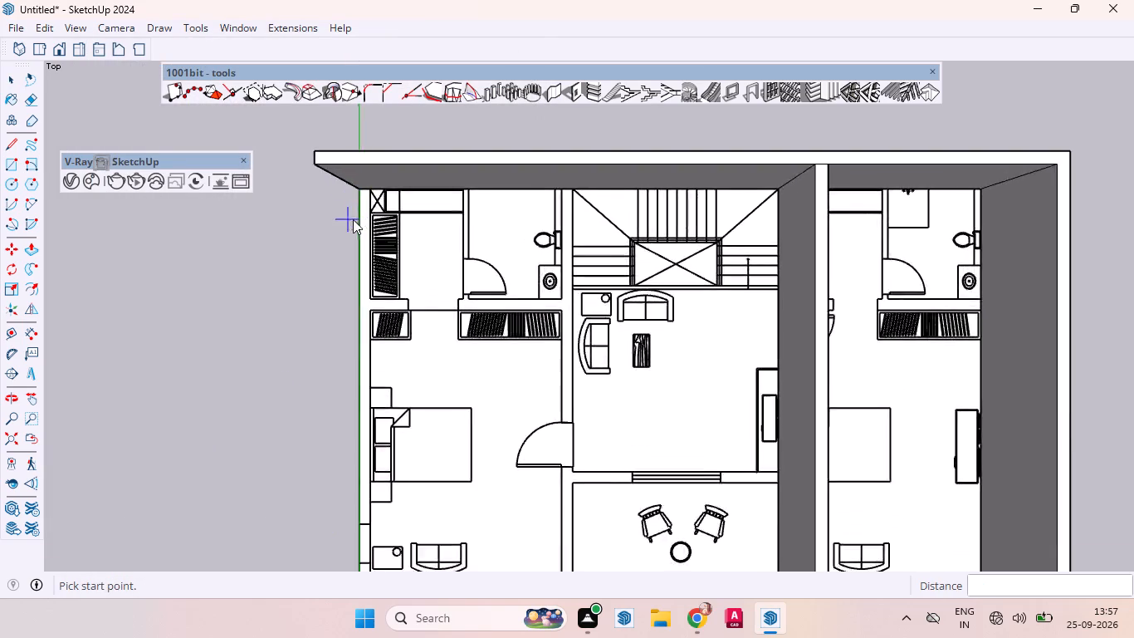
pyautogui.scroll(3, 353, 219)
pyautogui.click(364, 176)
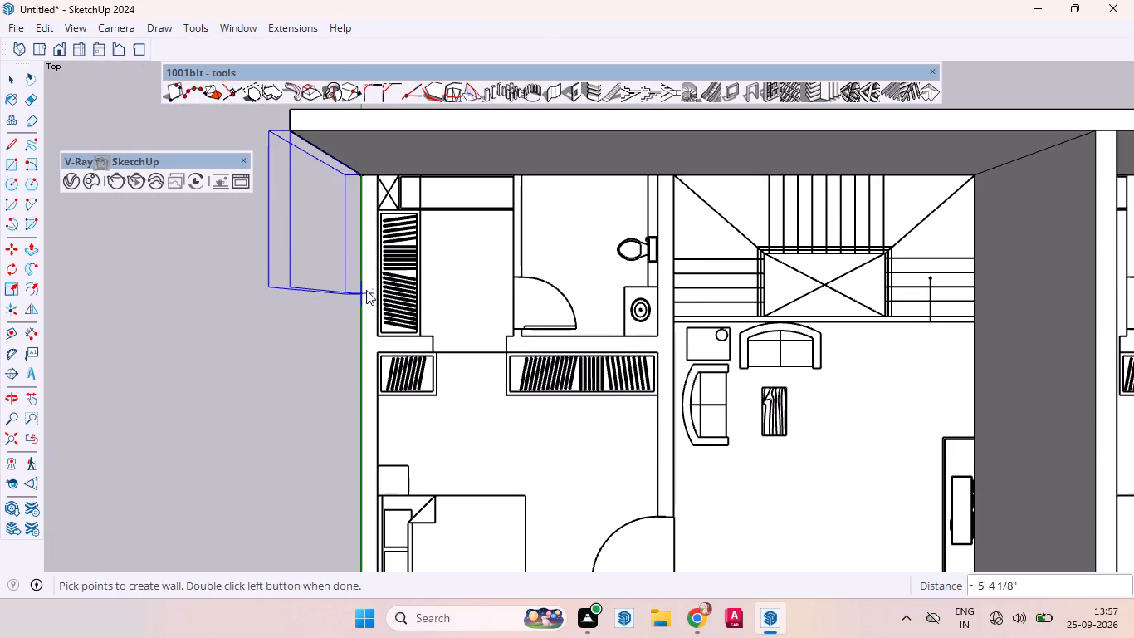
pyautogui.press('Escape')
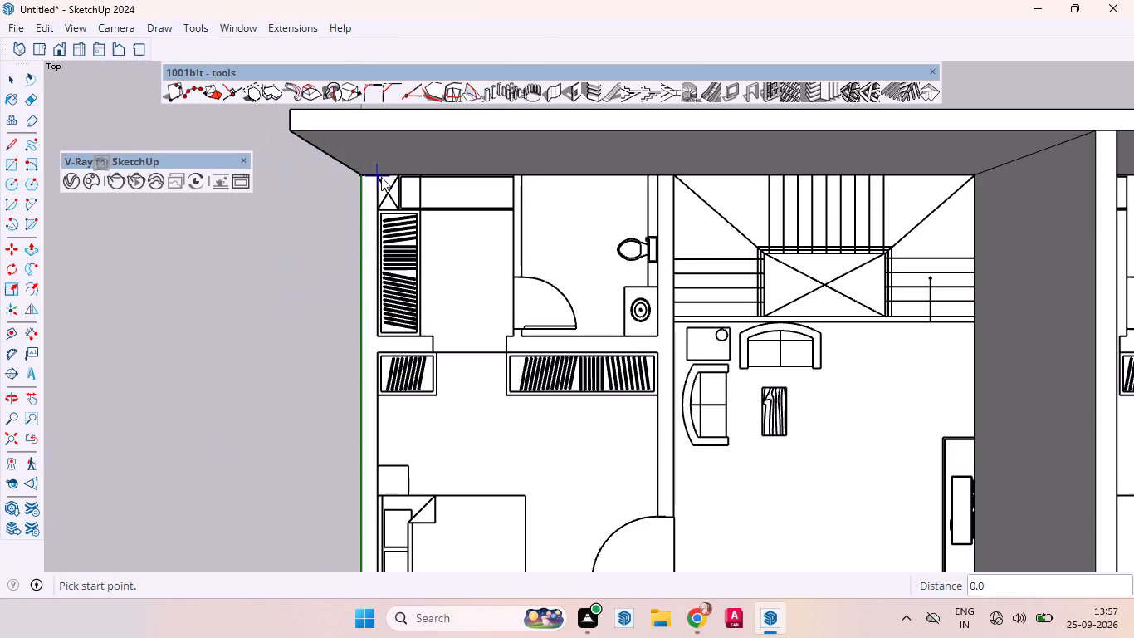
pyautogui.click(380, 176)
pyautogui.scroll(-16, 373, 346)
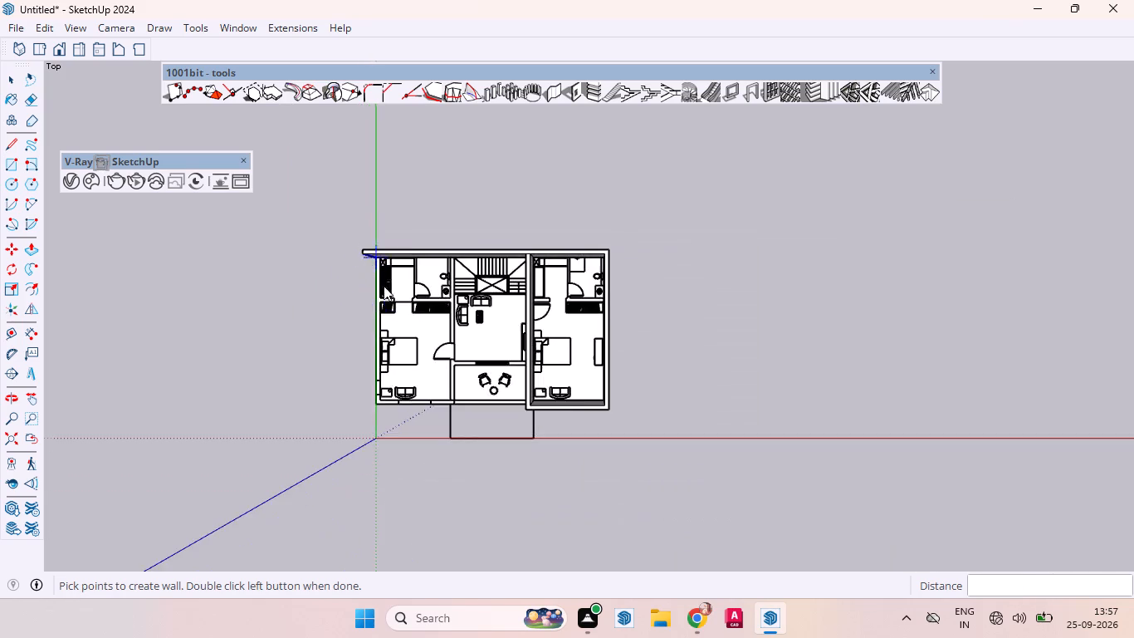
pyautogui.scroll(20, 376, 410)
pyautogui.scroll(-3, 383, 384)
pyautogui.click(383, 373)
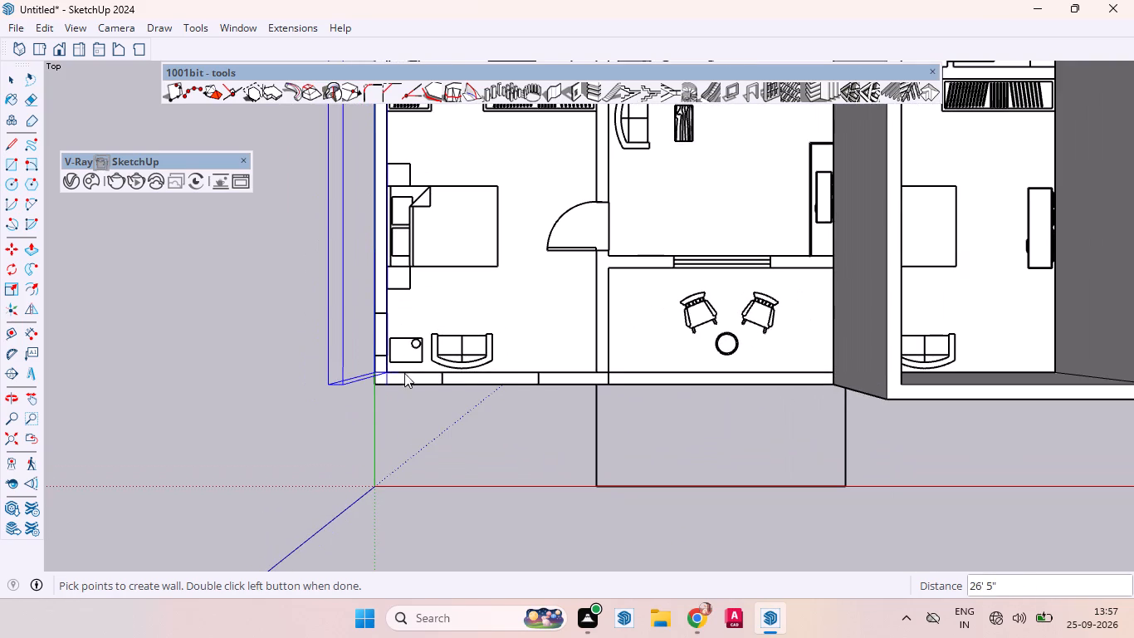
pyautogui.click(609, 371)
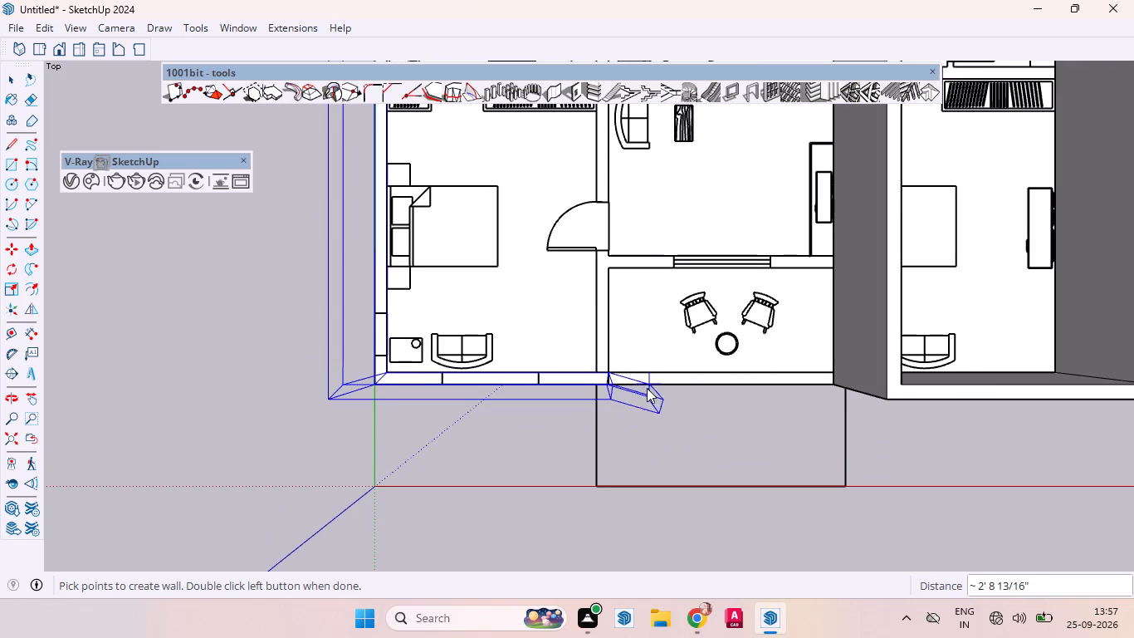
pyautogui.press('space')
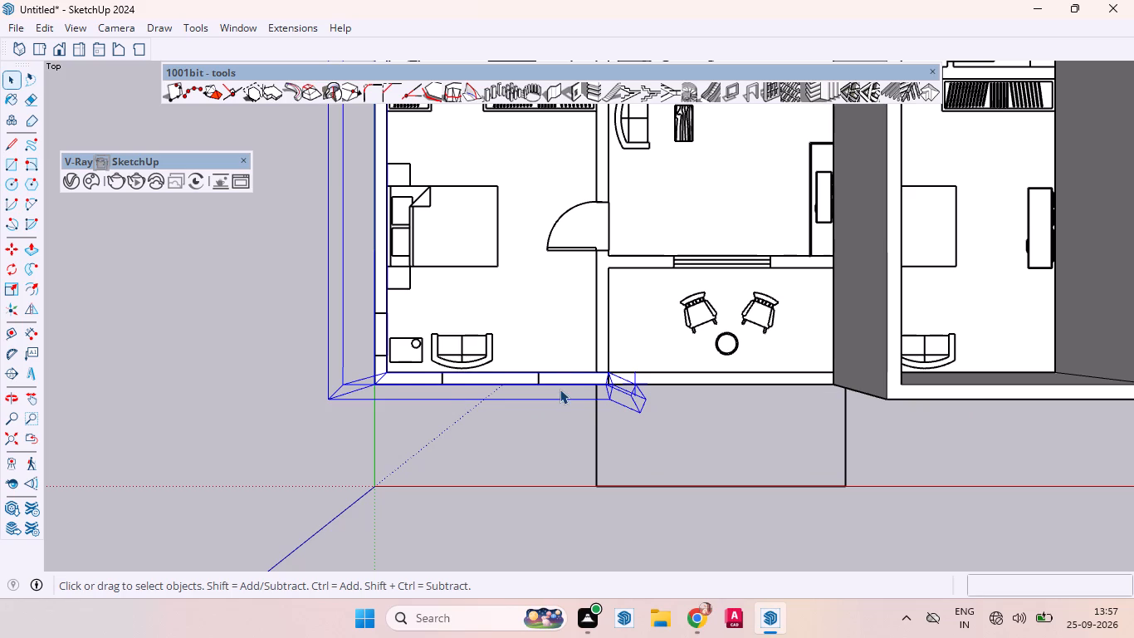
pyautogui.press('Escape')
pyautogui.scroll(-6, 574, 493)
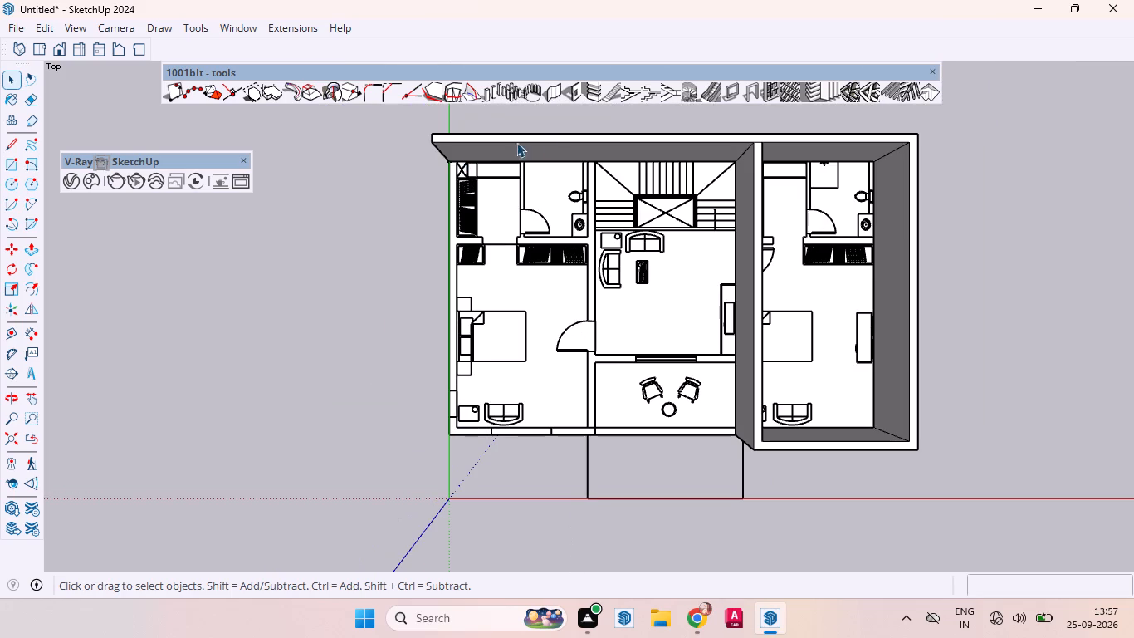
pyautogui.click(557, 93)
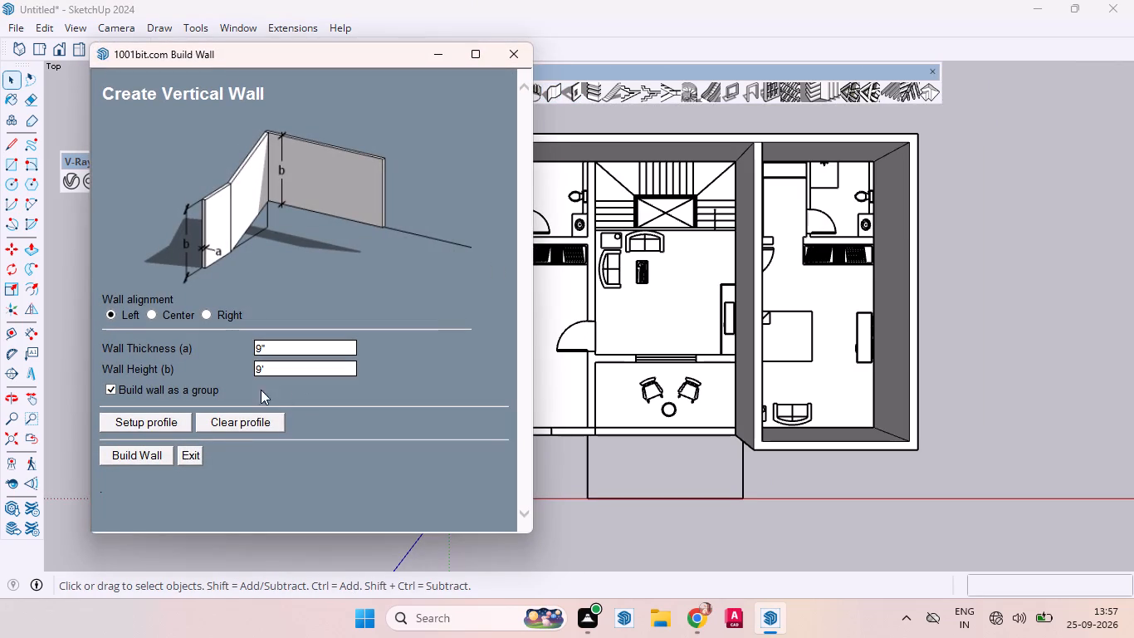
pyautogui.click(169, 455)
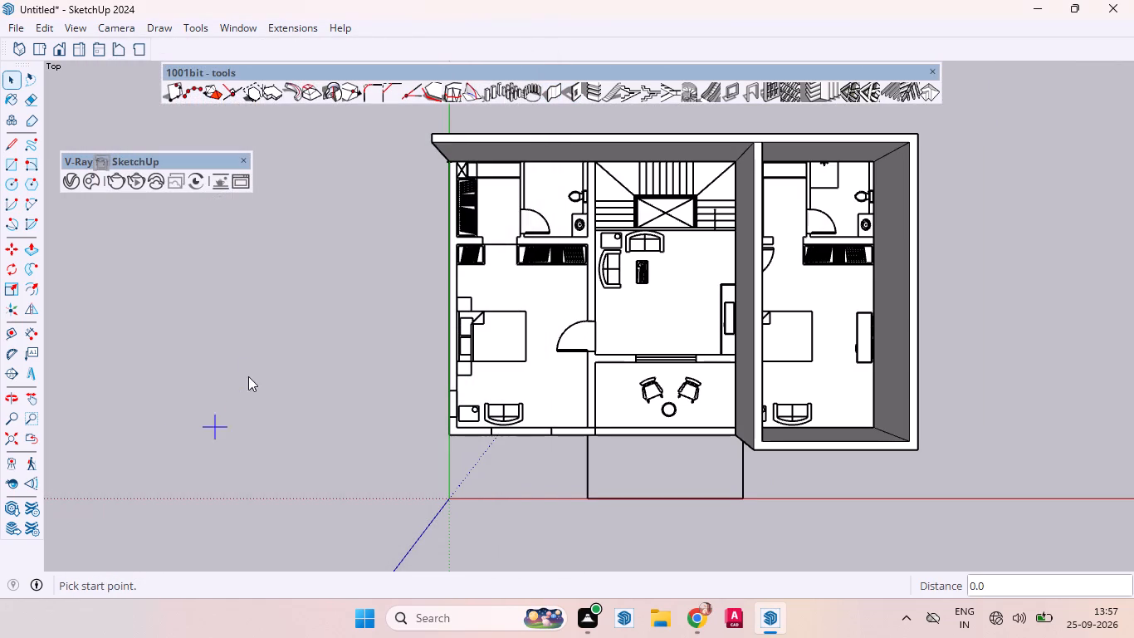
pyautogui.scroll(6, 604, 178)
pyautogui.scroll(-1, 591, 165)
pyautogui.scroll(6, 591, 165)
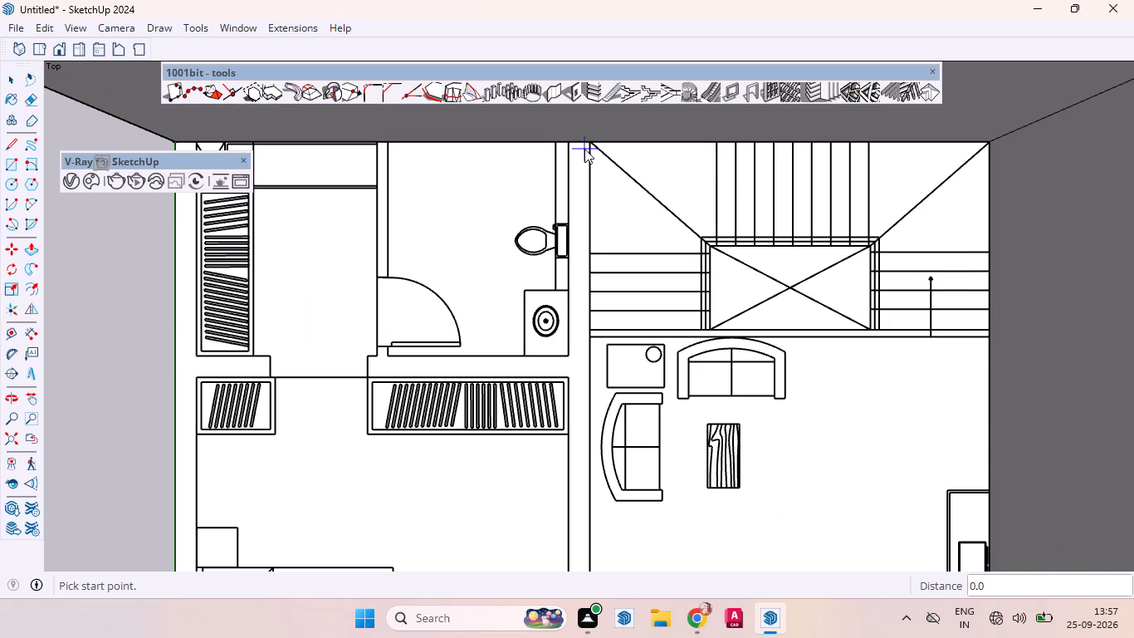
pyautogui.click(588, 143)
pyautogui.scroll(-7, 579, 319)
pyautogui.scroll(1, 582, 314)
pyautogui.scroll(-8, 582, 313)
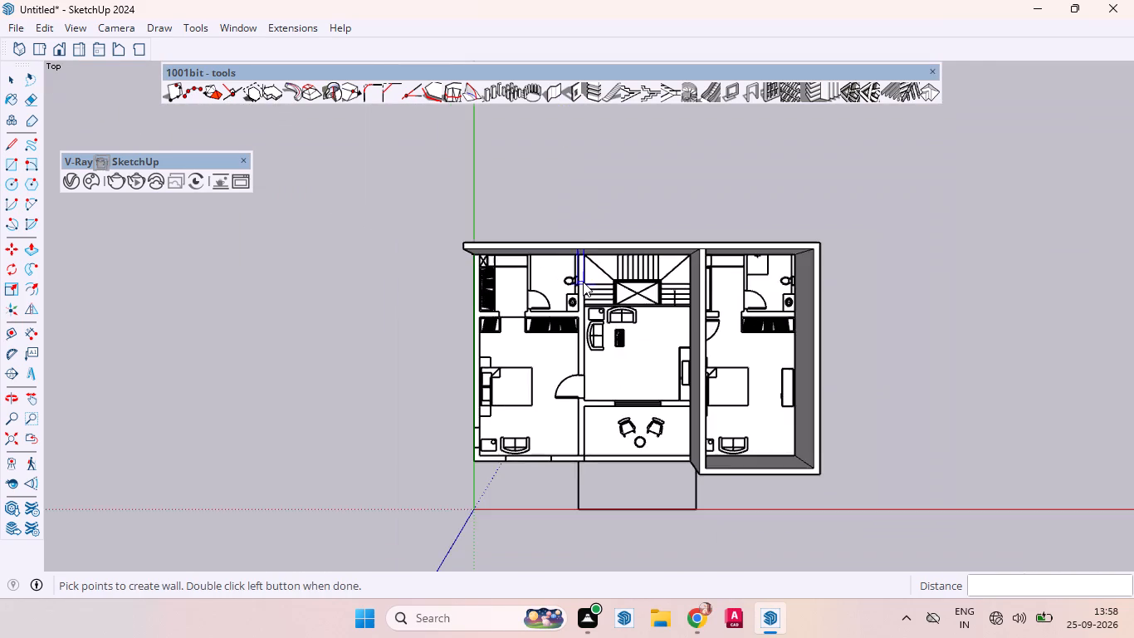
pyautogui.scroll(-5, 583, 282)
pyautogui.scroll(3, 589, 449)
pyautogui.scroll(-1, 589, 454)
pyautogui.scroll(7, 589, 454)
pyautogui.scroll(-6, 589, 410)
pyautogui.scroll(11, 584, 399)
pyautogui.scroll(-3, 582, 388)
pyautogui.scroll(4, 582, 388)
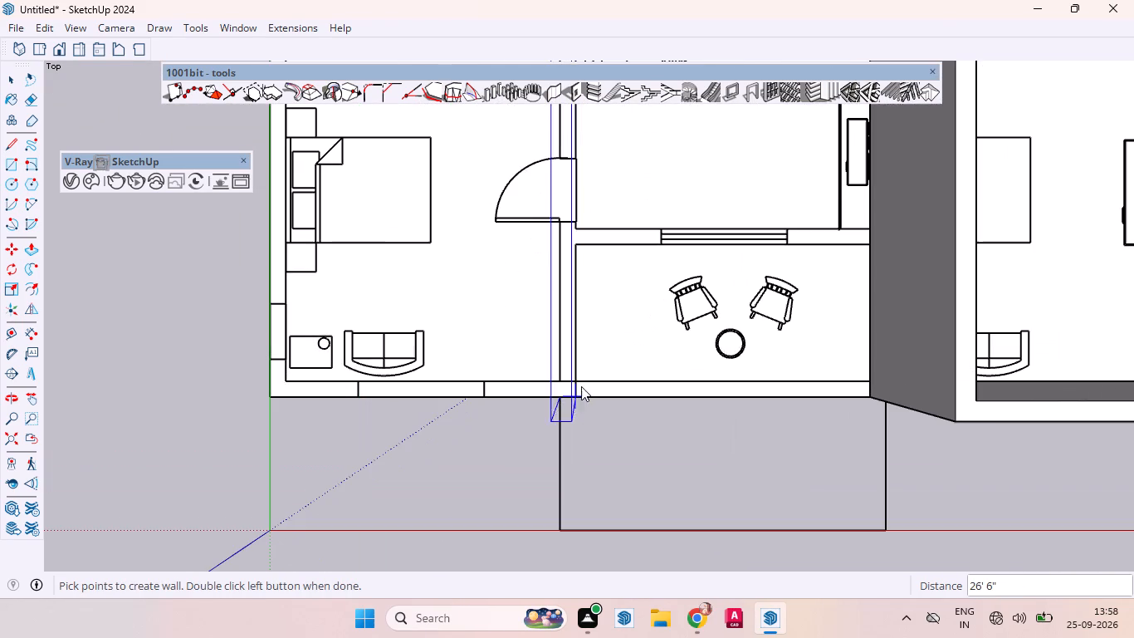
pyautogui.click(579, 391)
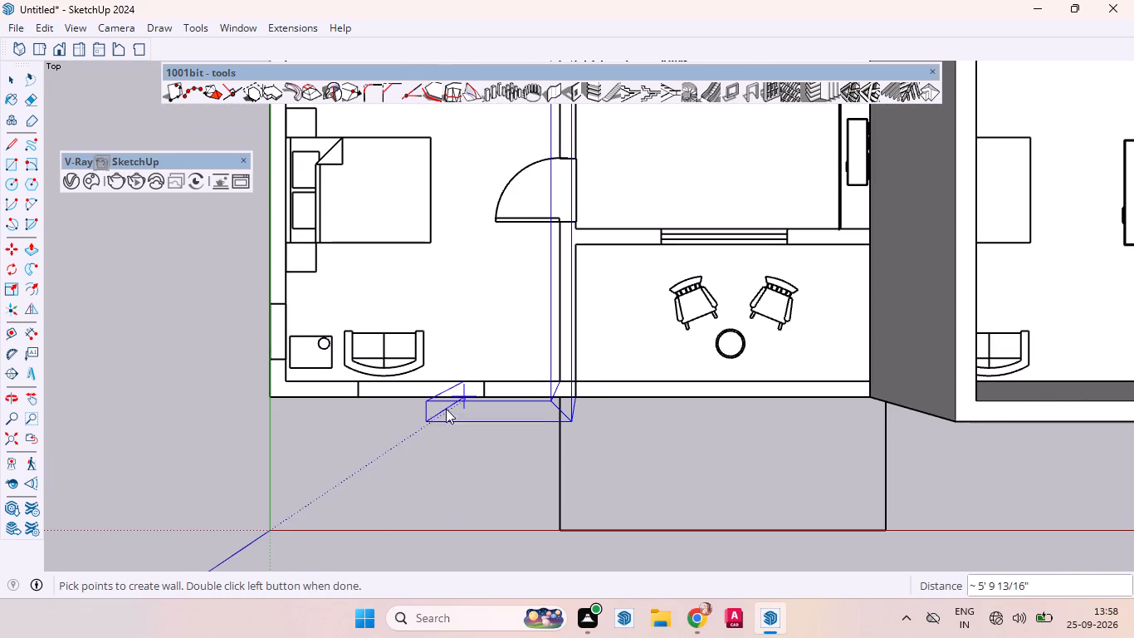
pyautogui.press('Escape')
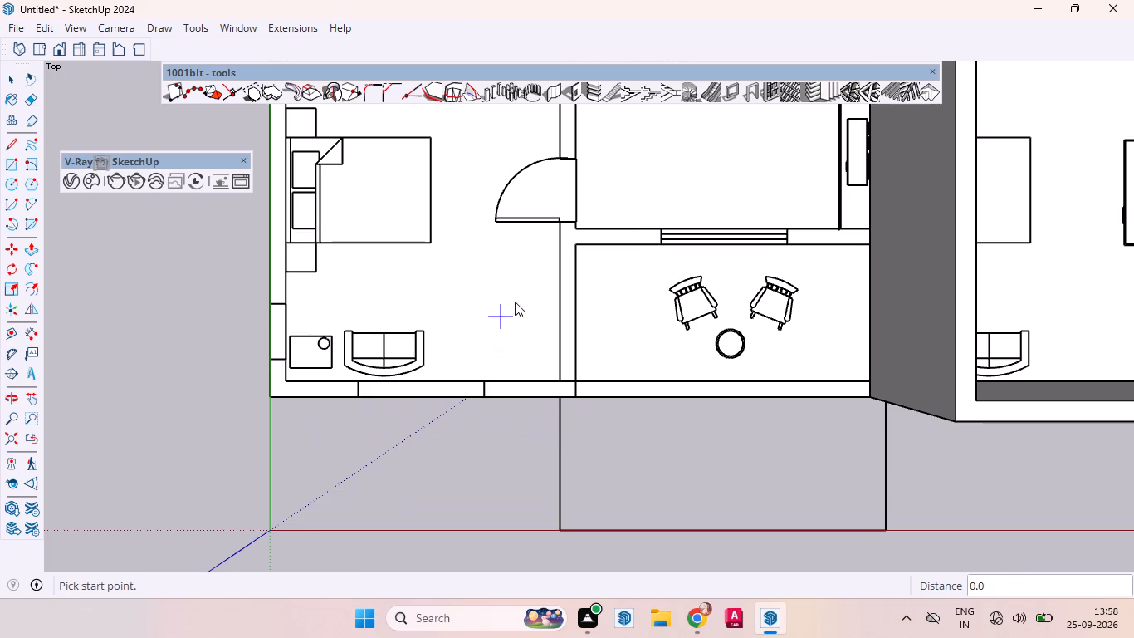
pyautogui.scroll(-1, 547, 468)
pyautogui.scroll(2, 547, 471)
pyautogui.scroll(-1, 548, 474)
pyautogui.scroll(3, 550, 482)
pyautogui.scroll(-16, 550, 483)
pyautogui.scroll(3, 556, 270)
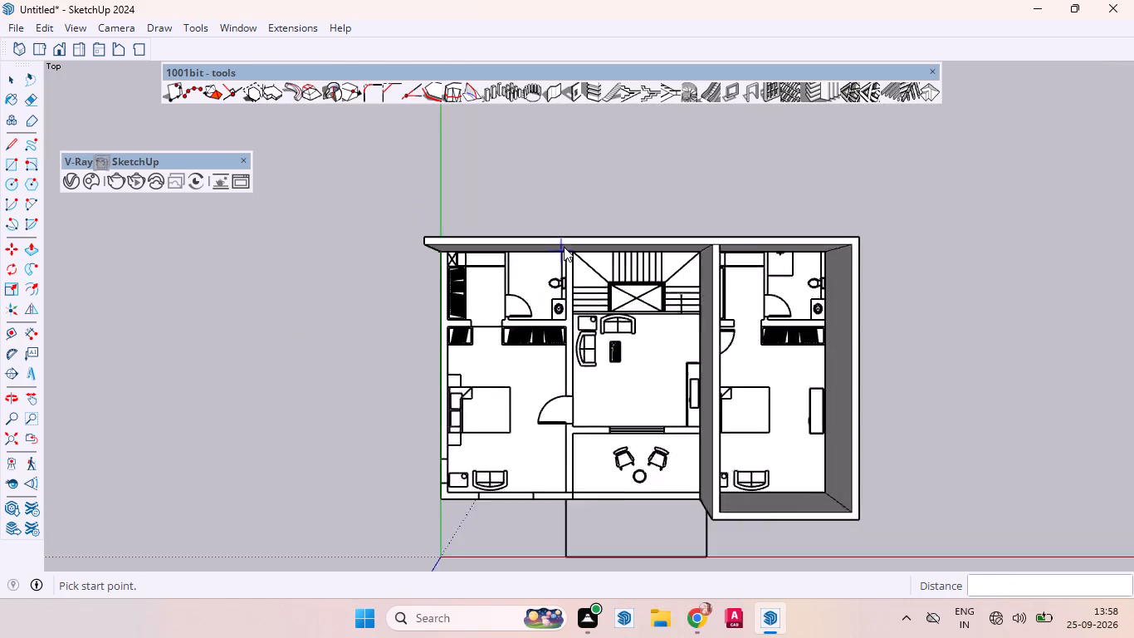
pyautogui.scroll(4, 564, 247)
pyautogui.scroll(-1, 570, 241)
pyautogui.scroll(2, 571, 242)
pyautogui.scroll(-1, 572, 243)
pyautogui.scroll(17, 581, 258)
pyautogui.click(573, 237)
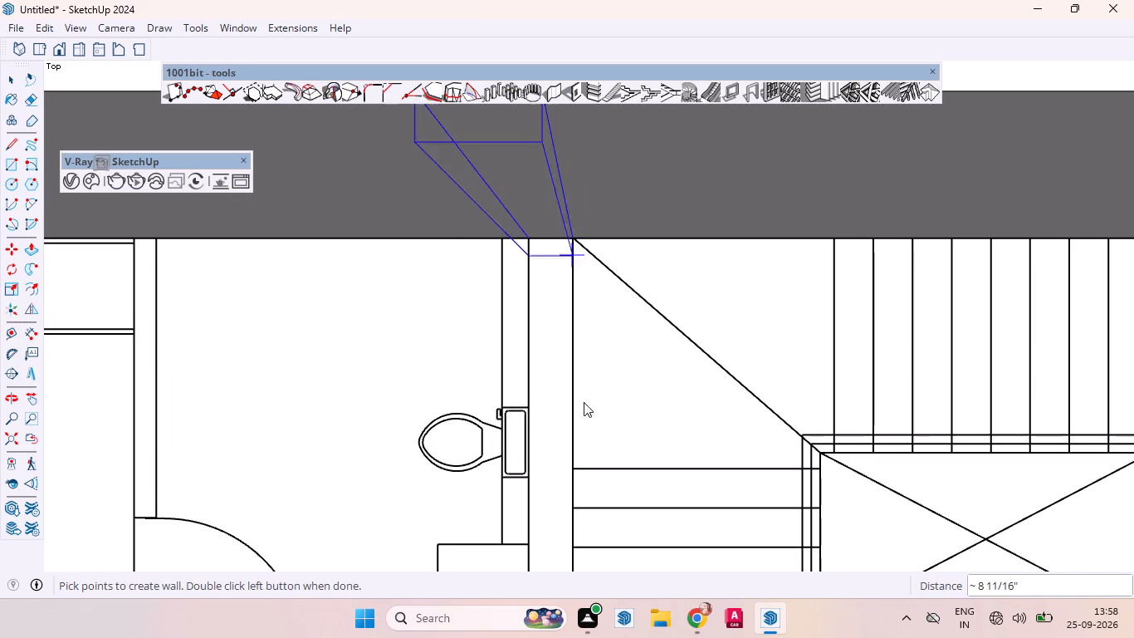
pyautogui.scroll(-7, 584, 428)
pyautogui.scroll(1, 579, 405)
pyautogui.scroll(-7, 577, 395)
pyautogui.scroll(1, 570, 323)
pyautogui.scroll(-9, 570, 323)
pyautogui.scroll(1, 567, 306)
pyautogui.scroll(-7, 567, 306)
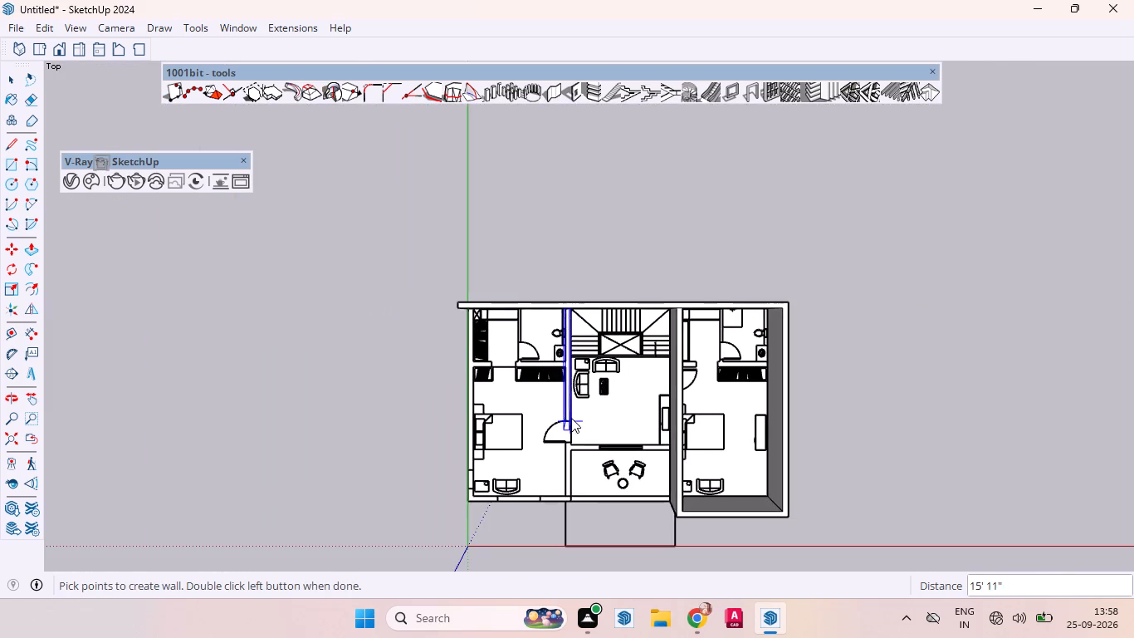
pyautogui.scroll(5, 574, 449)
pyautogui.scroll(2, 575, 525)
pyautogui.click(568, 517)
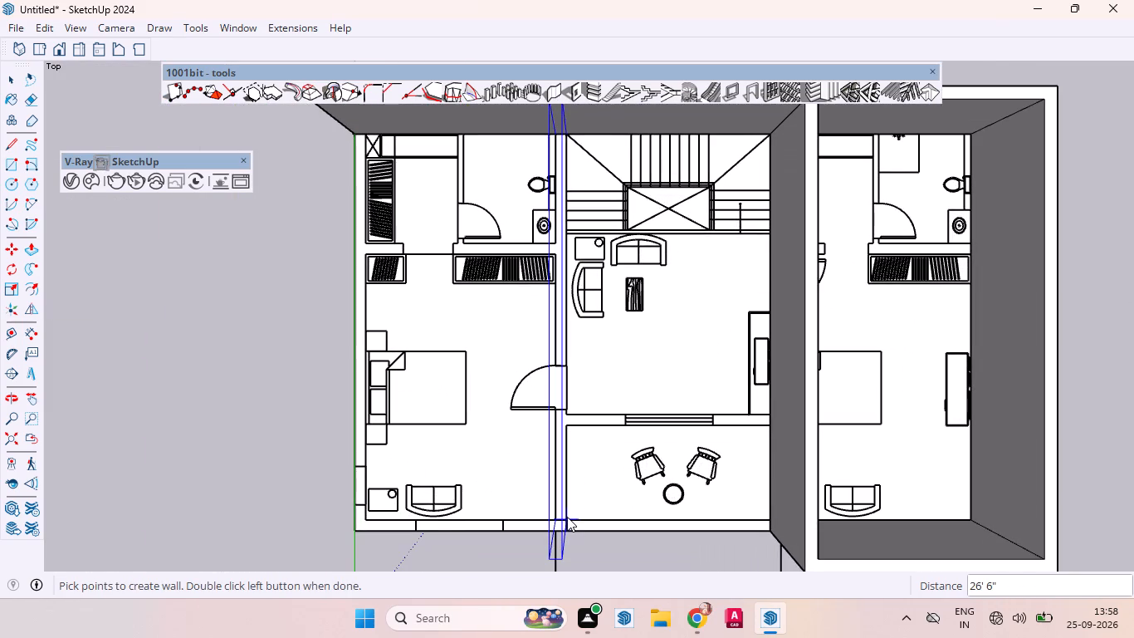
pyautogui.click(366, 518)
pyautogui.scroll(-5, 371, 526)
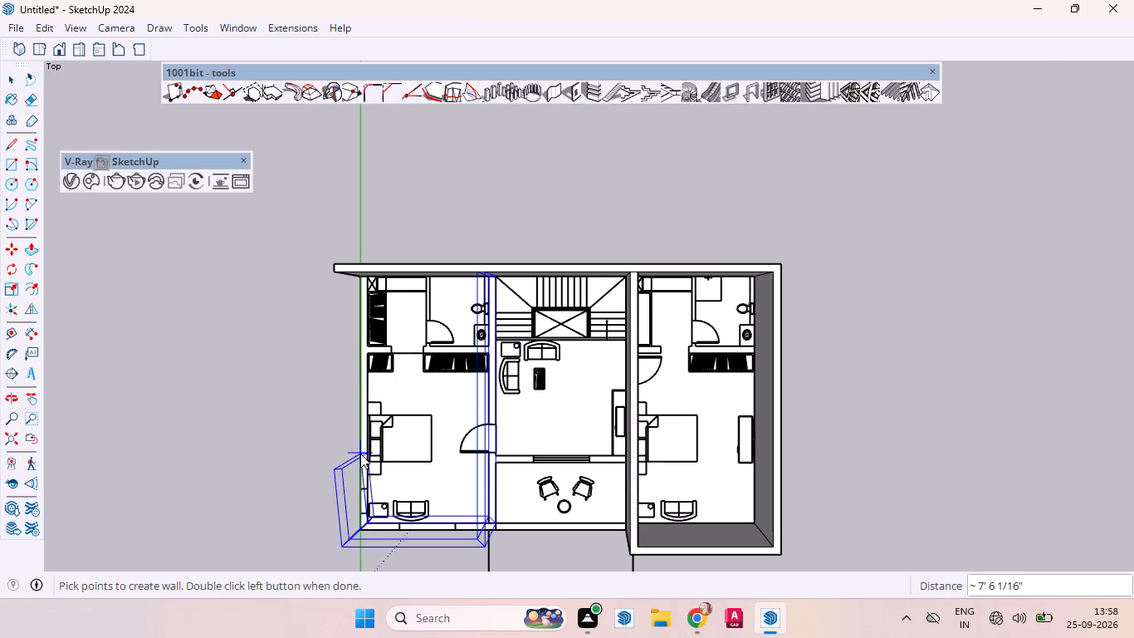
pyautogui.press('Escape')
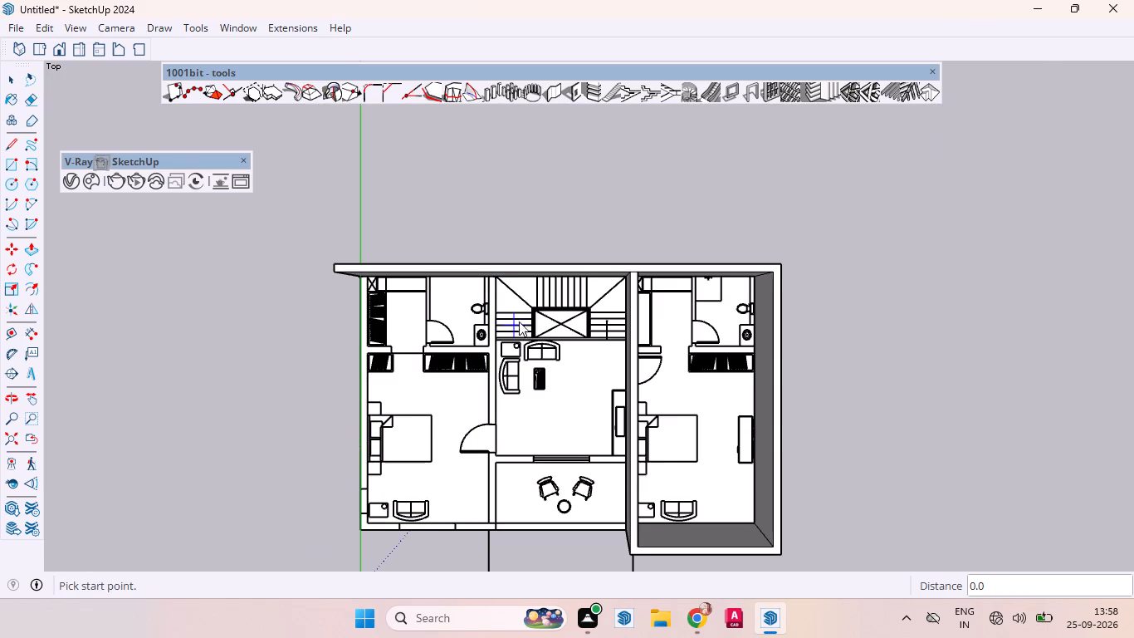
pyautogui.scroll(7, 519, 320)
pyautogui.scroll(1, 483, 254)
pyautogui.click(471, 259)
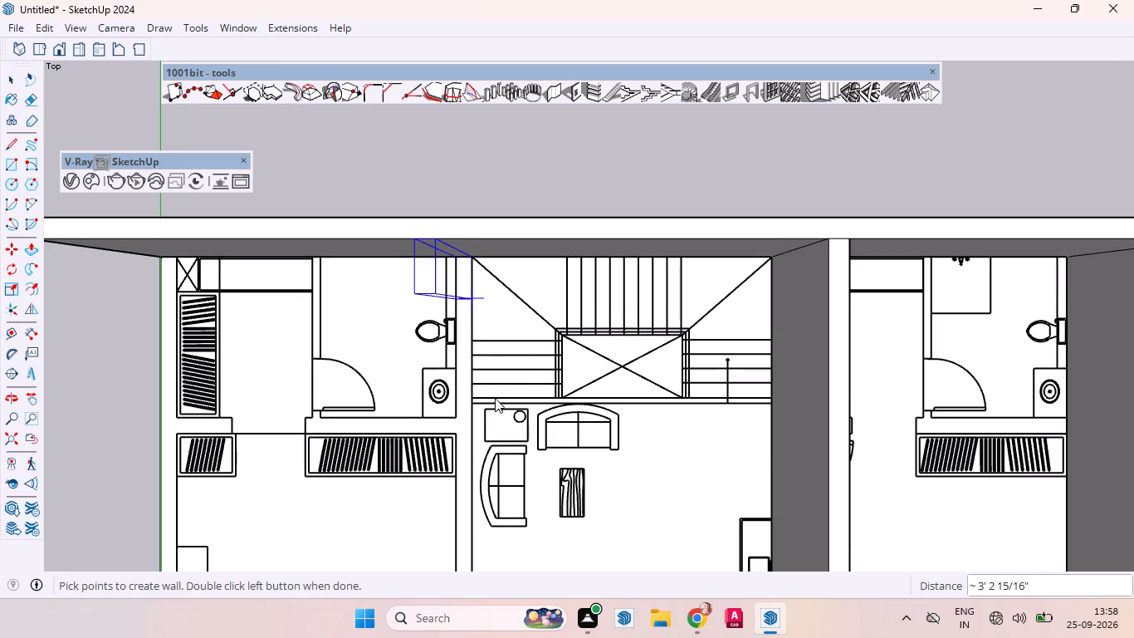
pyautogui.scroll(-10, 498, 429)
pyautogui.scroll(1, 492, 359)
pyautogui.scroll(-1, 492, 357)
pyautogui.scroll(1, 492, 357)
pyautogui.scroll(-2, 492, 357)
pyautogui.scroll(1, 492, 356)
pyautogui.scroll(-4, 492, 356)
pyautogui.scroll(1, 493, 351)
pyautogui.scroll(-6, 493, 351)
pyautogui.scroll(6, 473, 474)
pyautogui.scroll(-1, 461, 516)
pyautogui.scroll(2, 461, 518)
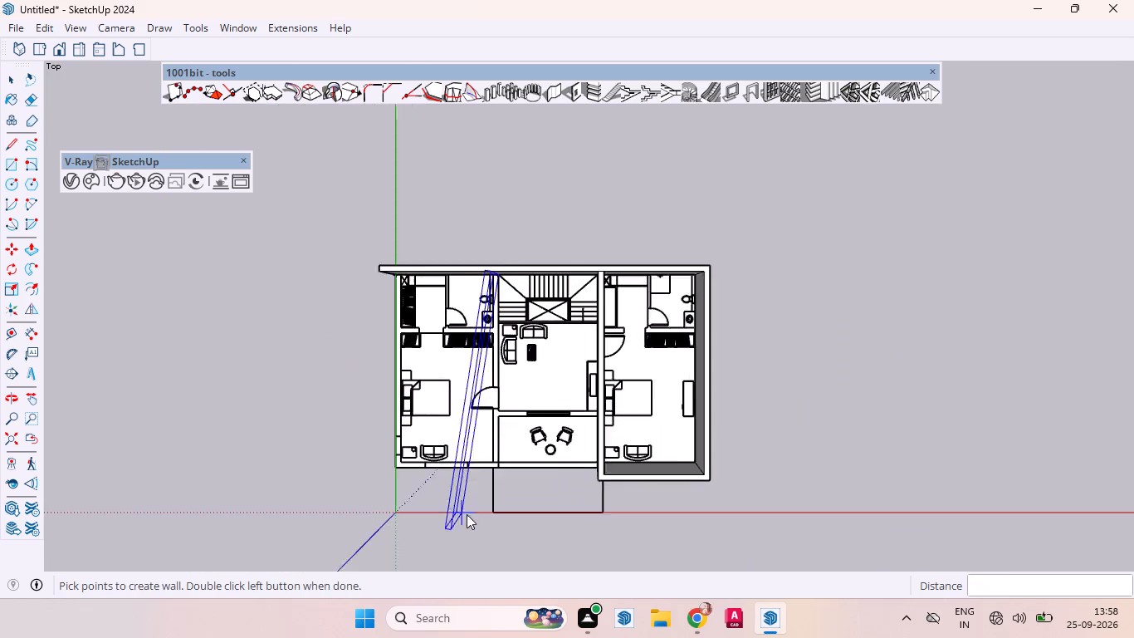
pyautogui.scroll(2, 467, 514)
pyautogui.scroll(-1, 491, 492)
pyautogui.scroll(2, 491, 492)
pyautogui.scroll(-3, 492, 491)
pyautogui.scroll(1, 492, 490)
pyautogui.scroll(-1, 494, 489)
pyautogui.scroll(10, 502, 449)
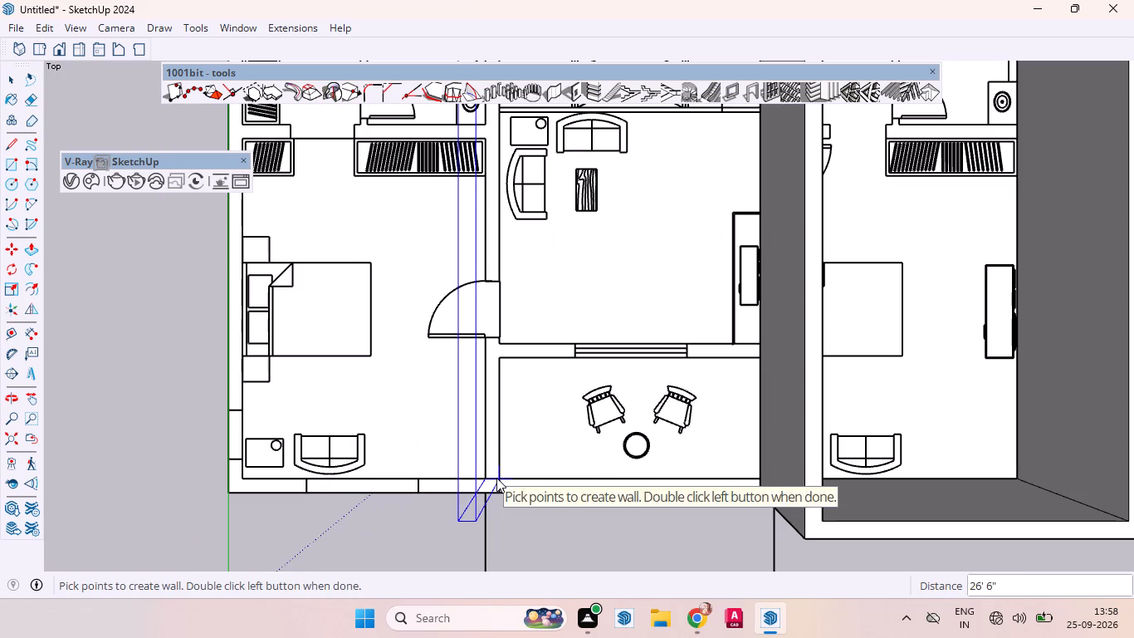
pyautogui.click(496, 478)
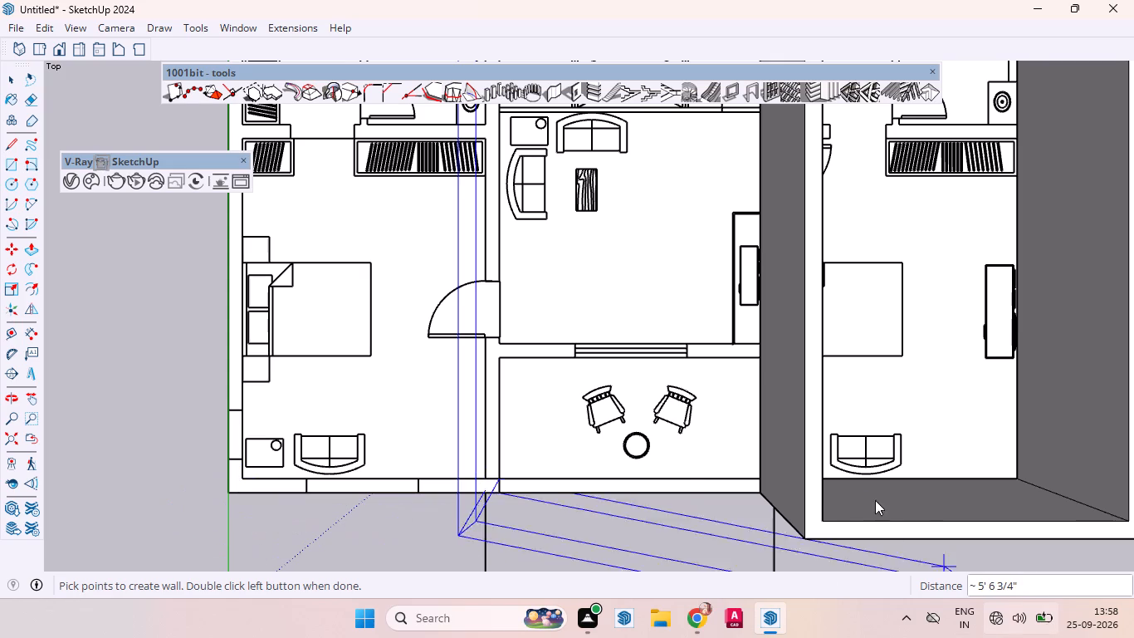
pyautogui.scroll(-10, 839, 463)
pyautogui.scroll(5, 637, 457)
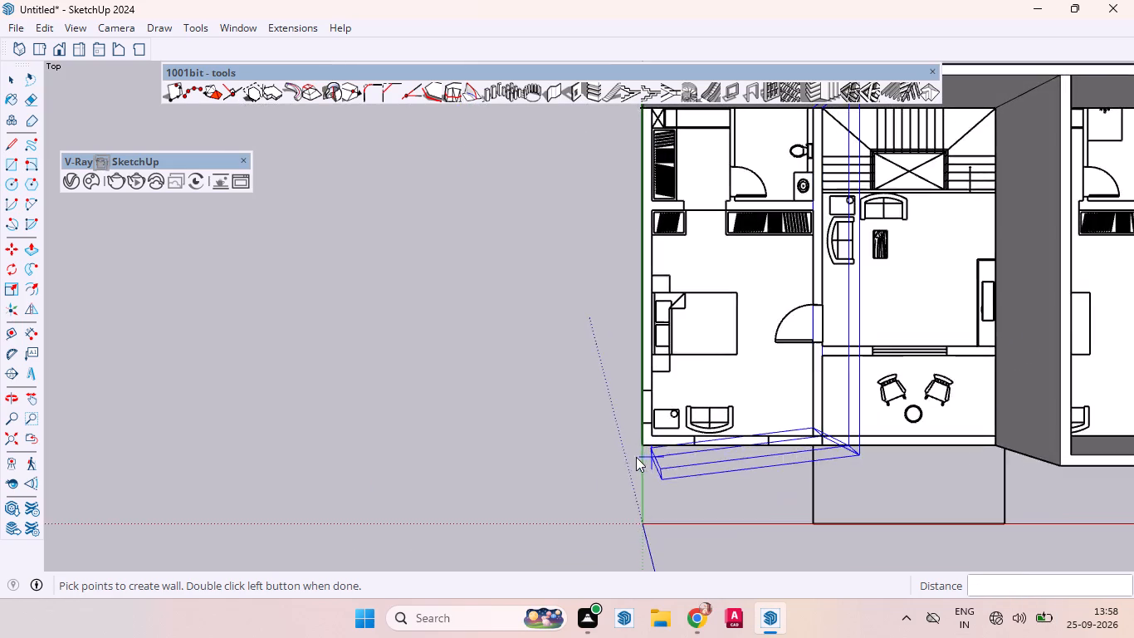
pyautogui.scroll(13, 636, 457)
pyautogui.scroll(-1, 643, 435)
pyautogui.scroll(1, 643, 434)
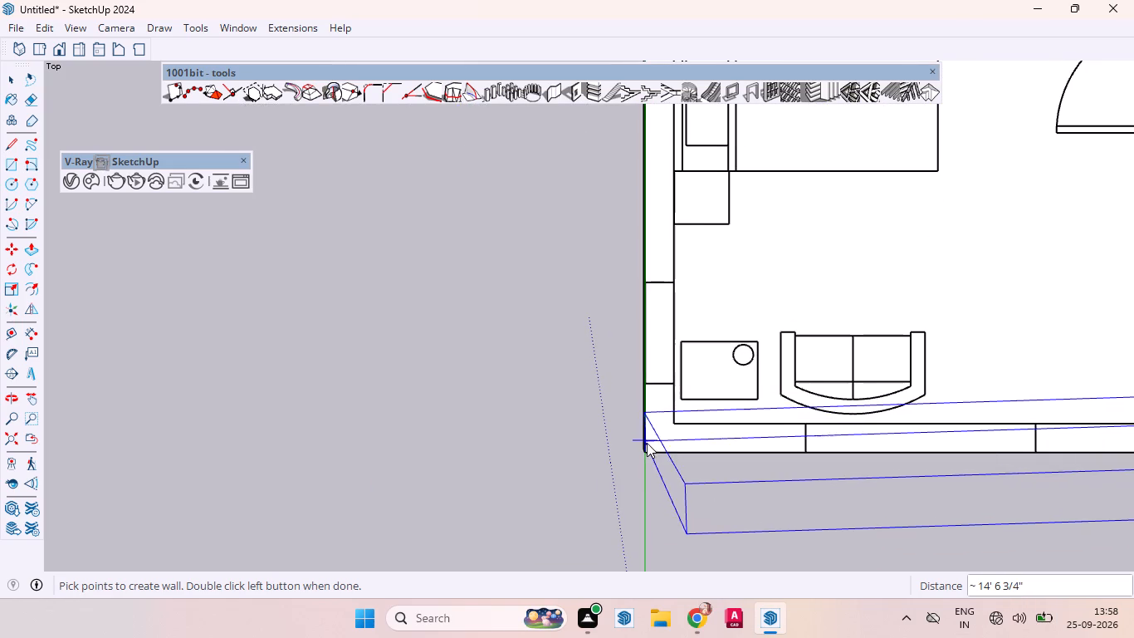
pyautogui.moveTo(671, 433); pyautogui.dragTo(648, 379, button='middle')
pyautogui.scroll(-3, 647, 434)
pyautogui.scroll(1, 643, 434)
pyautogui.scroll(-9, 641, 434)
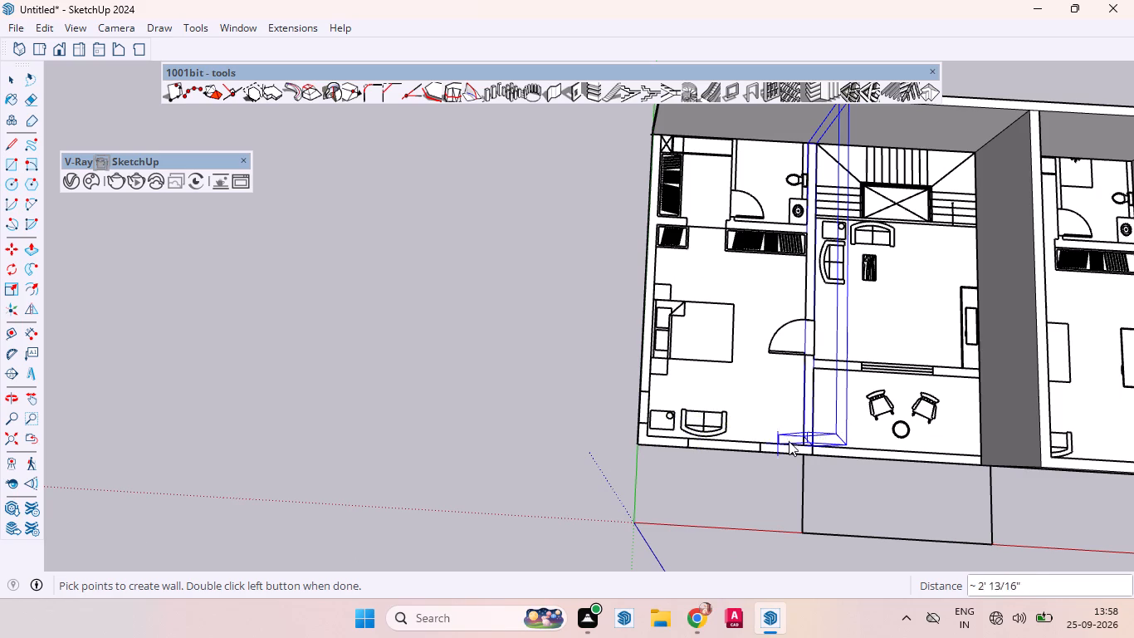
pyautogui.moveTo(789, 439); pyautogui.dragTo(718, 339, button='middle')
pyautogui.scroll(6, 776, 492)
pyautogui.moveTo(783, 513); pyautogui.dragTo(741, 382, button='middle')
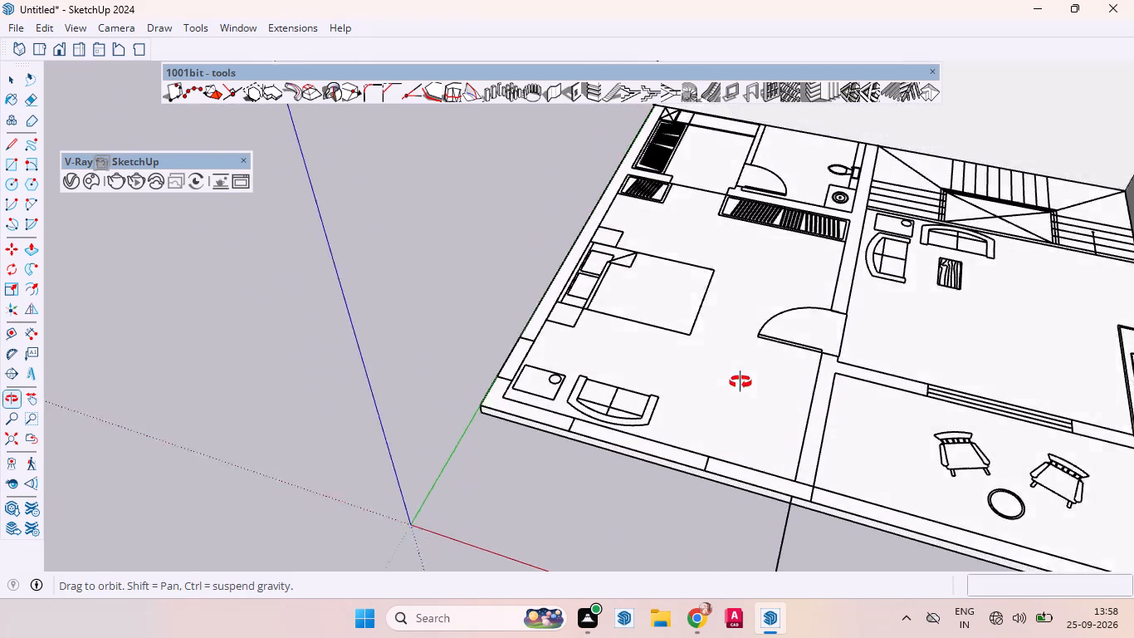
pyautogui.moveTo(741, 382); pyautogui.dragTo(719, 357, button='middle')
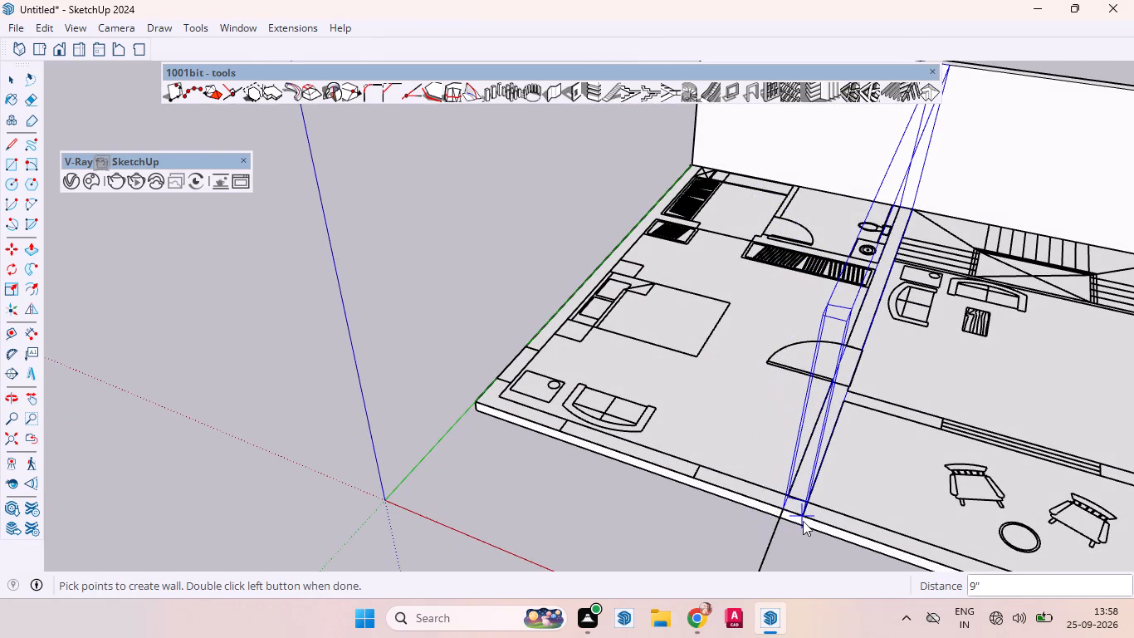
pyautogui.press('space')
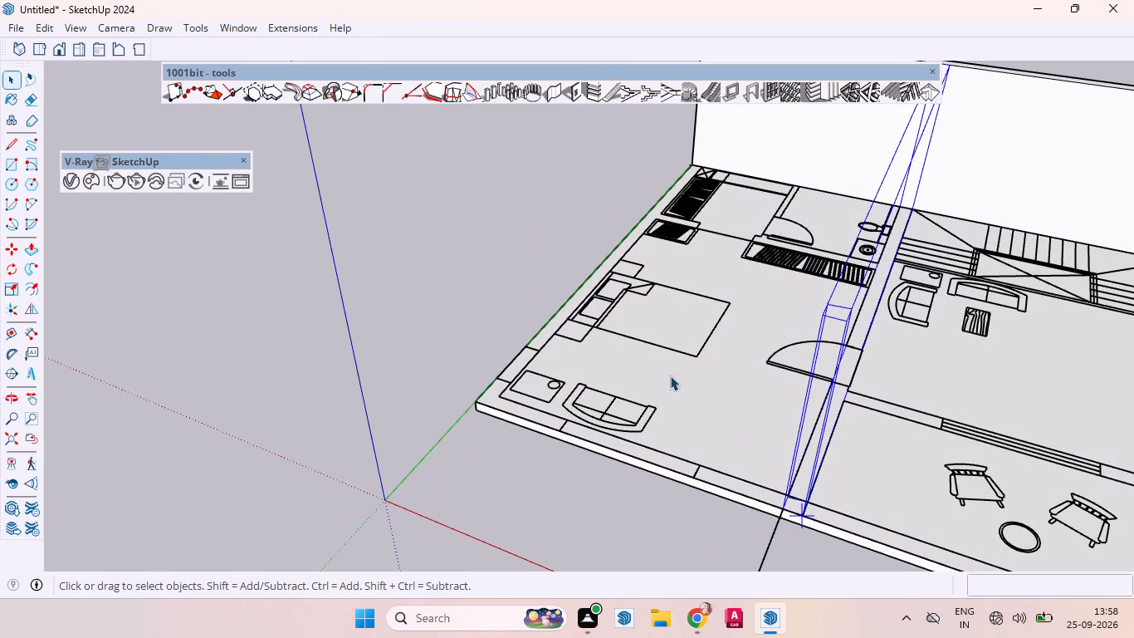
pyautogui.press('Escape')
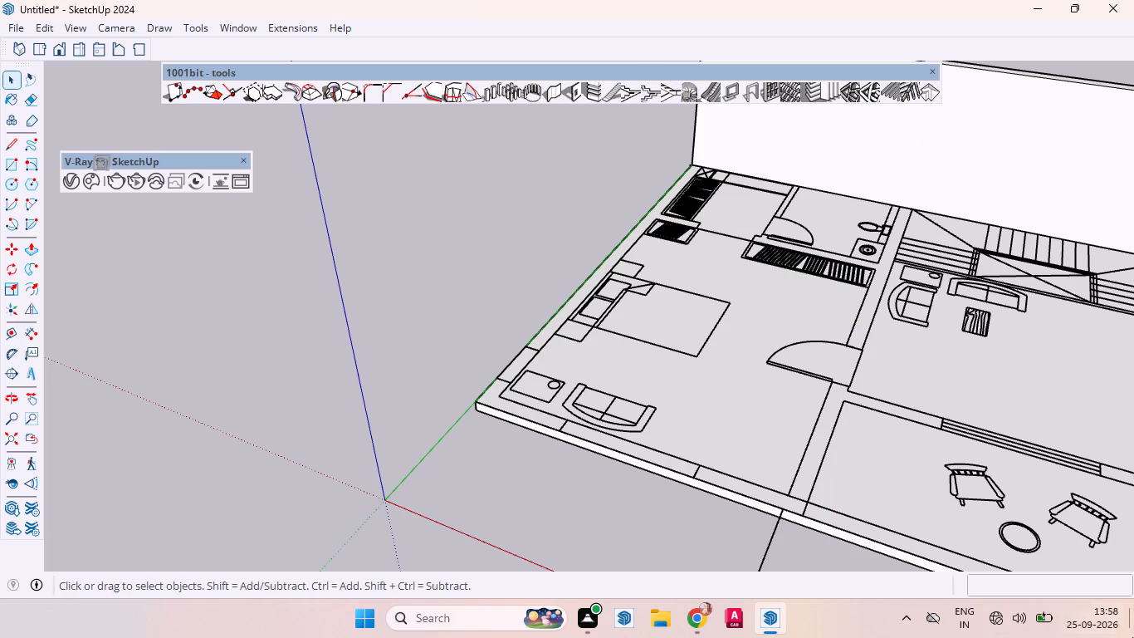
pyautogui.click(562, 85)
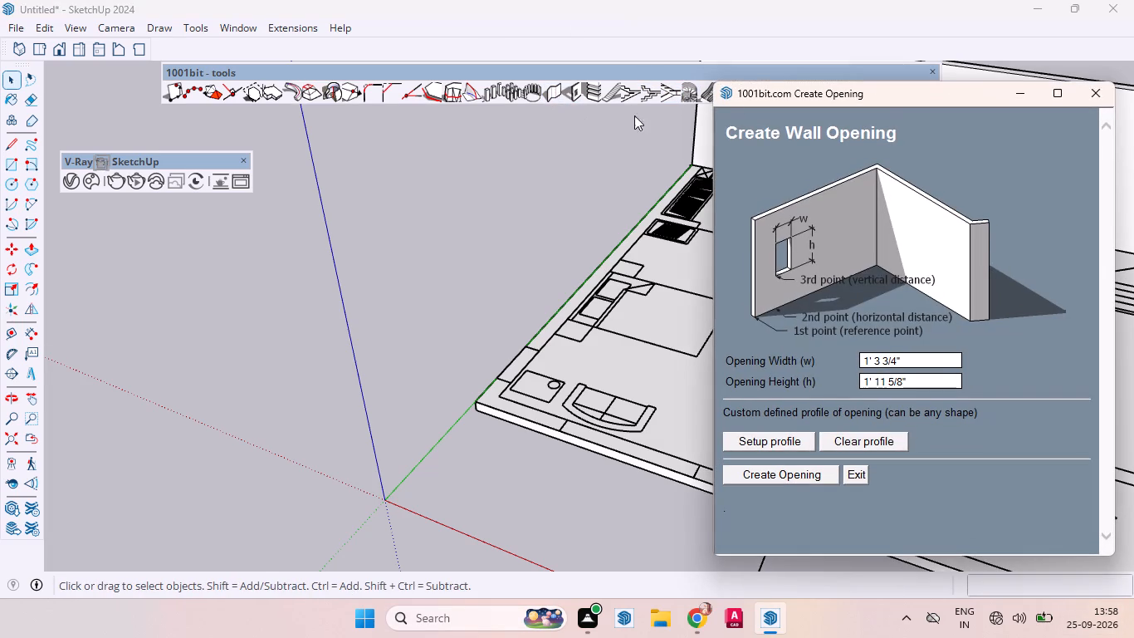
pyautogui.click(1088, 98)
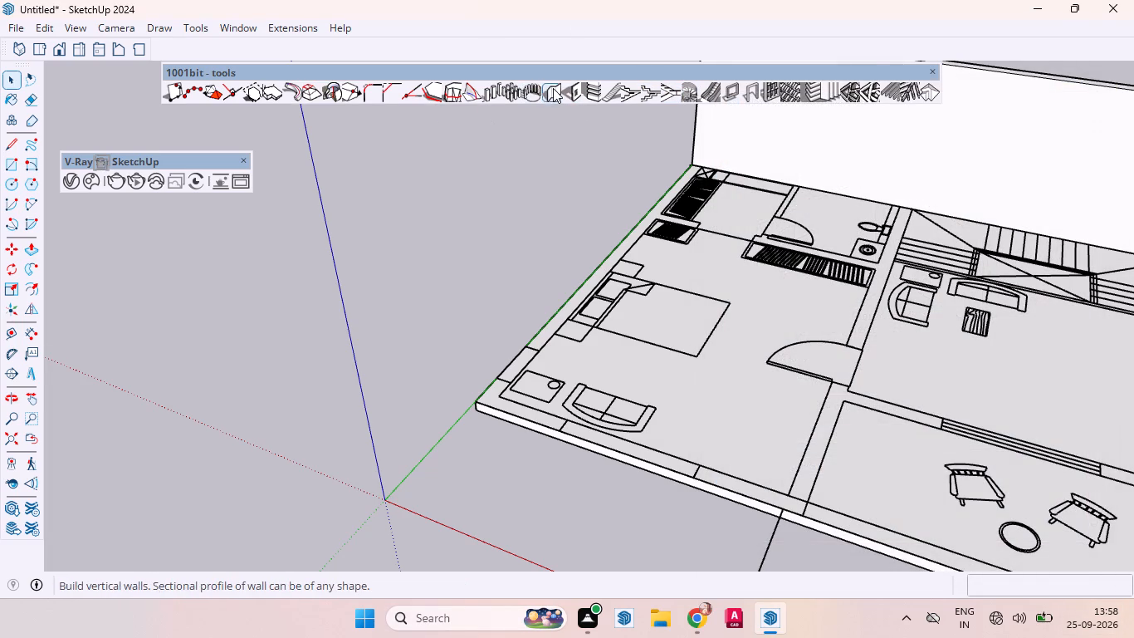
# Build a wall from the rear wall along the left-hand bedroom's inner side, across its front and back along the left outer edge.
pyautogui.click(553, 88)
pyautogui.click(131, 460)
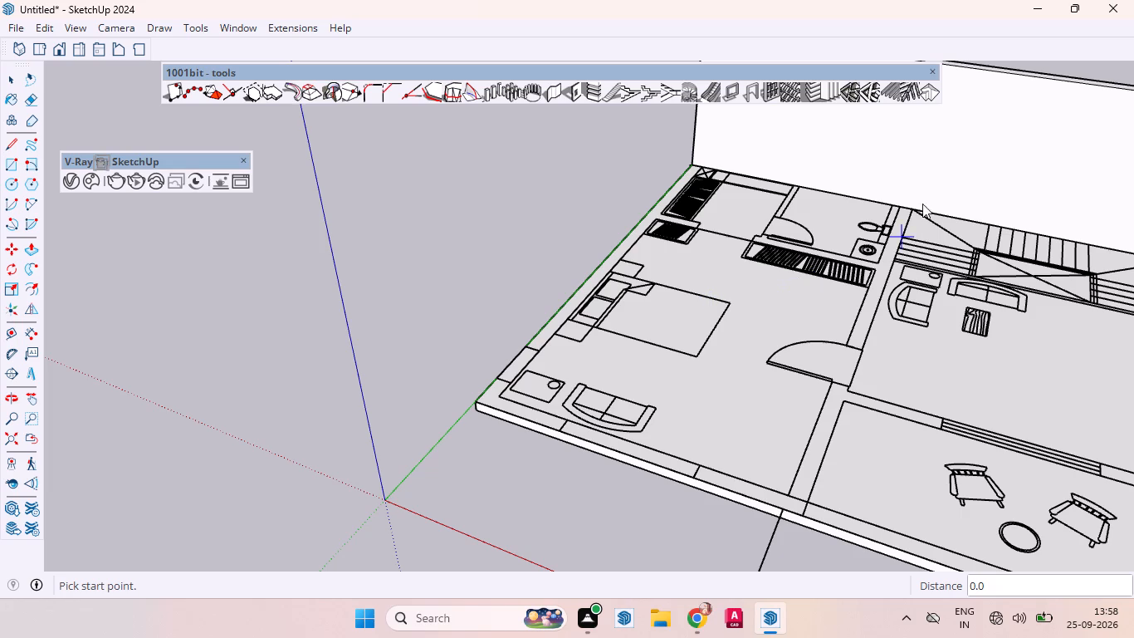
pyautogui.click(912, 208)
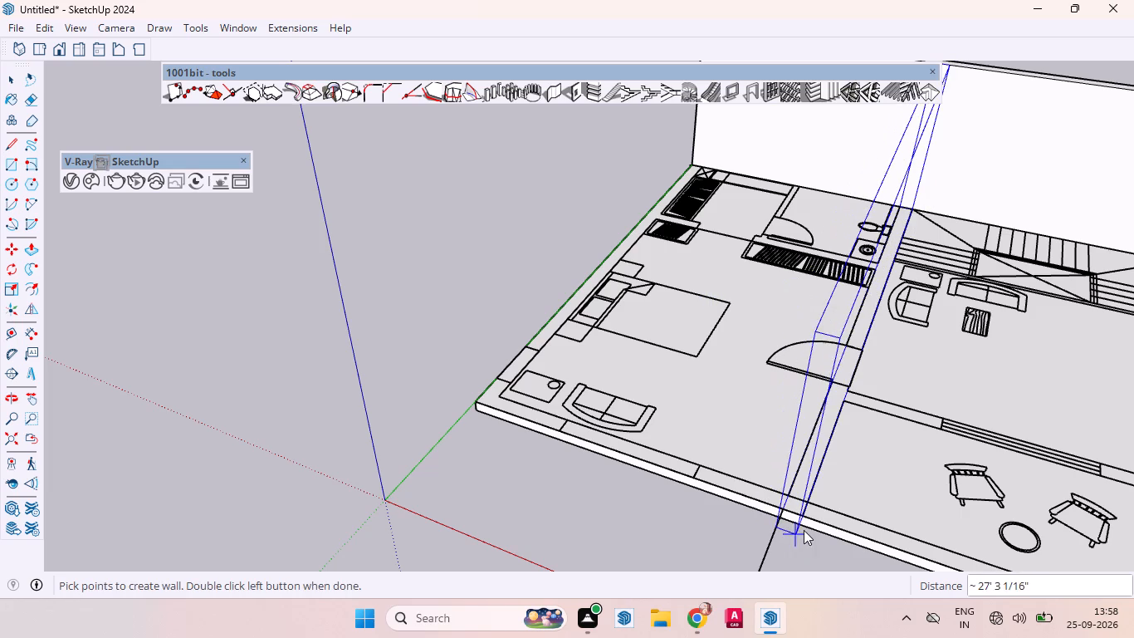
pyautogui.click(800, 516)
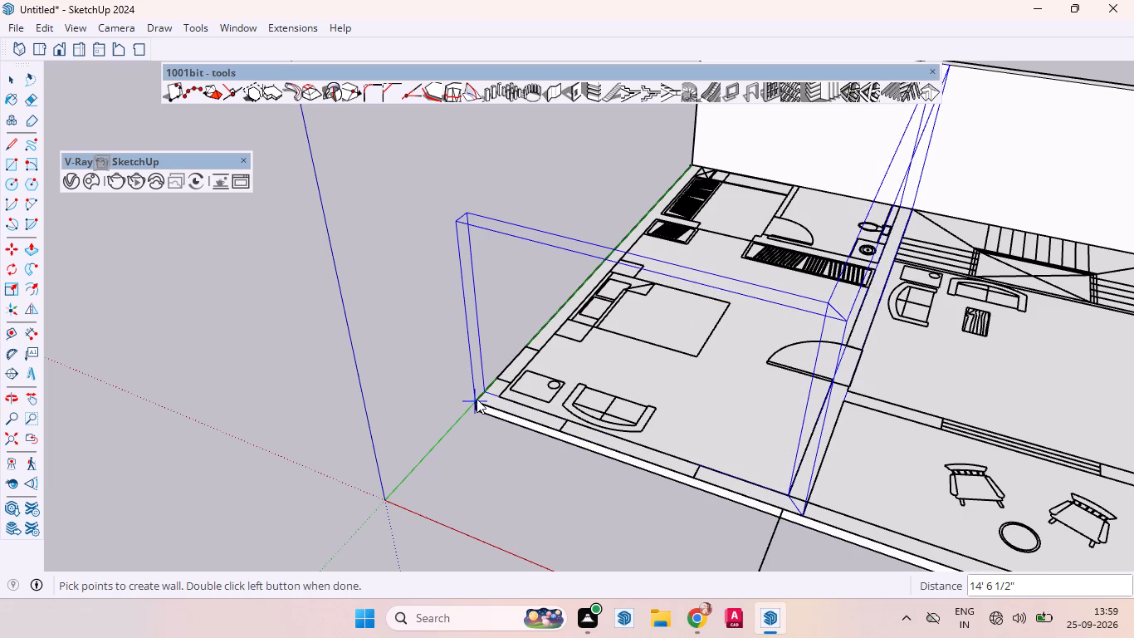
pyautogui.click(477, 399)
pyautogui.doubleClick(693, 155)
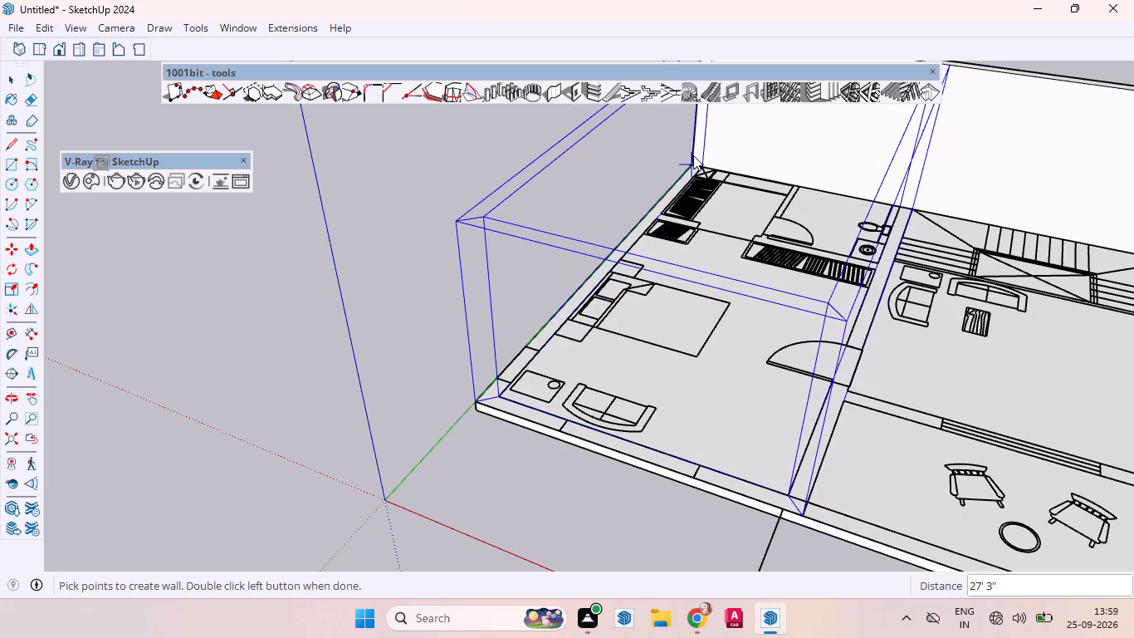
# Build a left-aligned wall 9" thick and 9' high between the living room and the balcony, spanning the two bedrooms' inner walls.
pyautogui.scroll(-10, 618, 325)
pyautogui.moveTo(671, 368); pyautogui.dragTo(779, 557, button='middle')
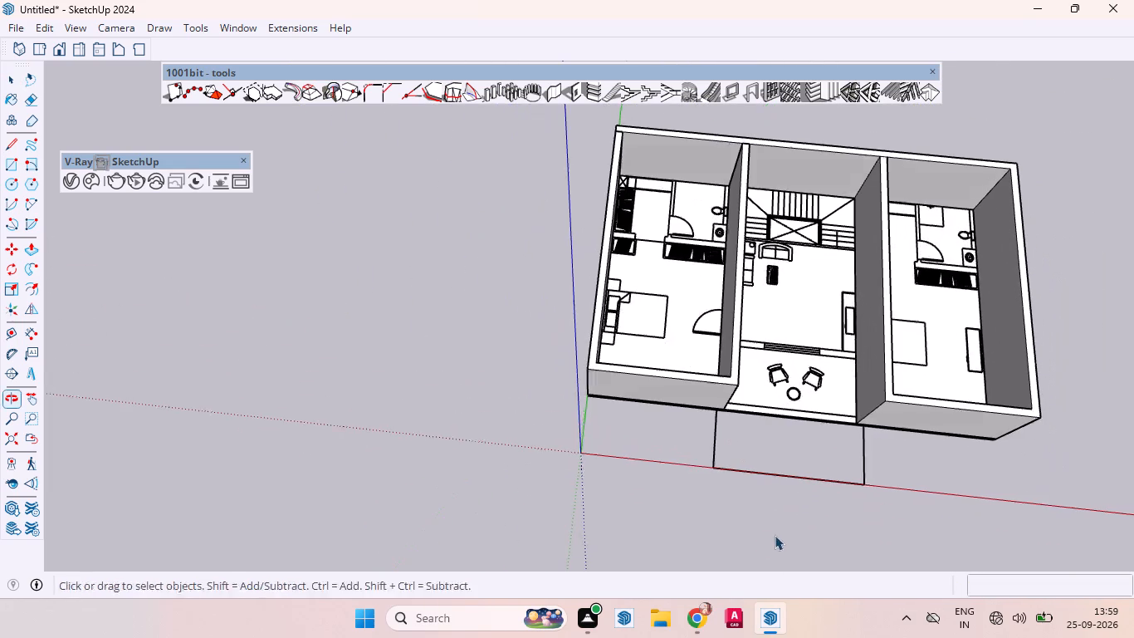
pyautogui.click(552, 89)
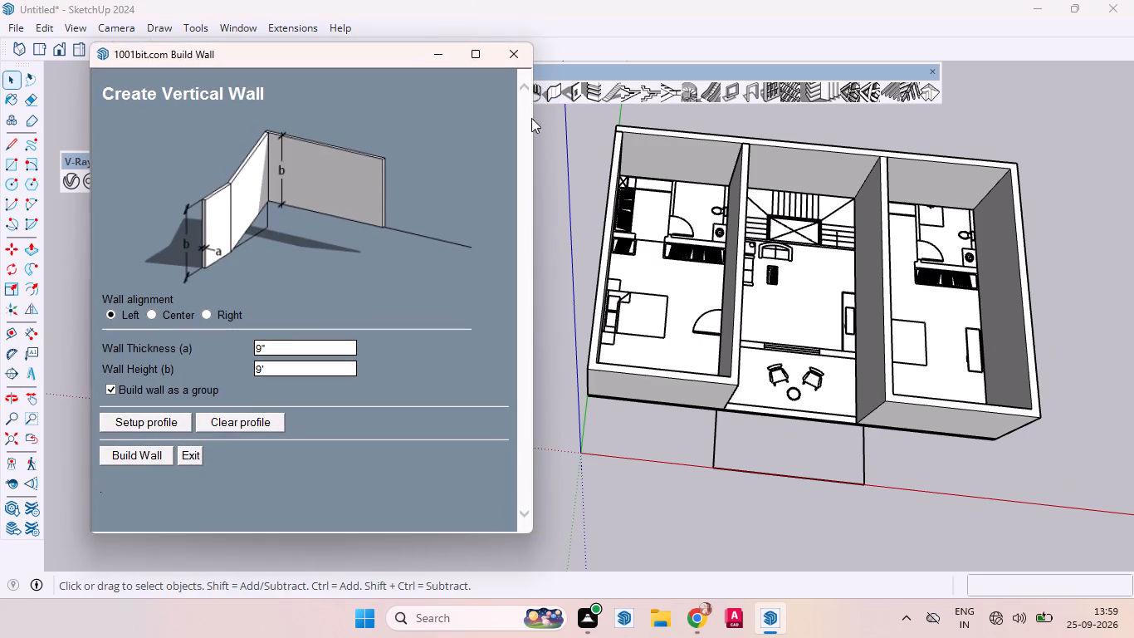
pyautogui.click(142, 459)
pyautogui.scroll(4, 792, 351)
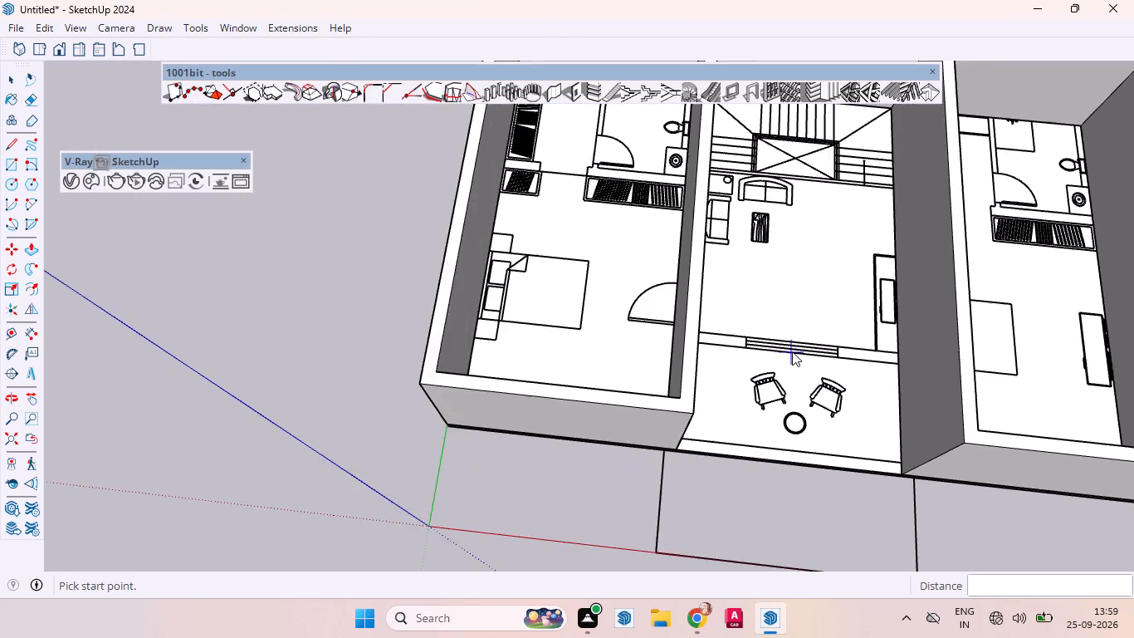
pyautogui.scroll(10, 792, 351)
pyautogui.moveTo(715, 345); pyautogui.dragTo(594, 242, button='middle')
pyautogui.click(653, 375)
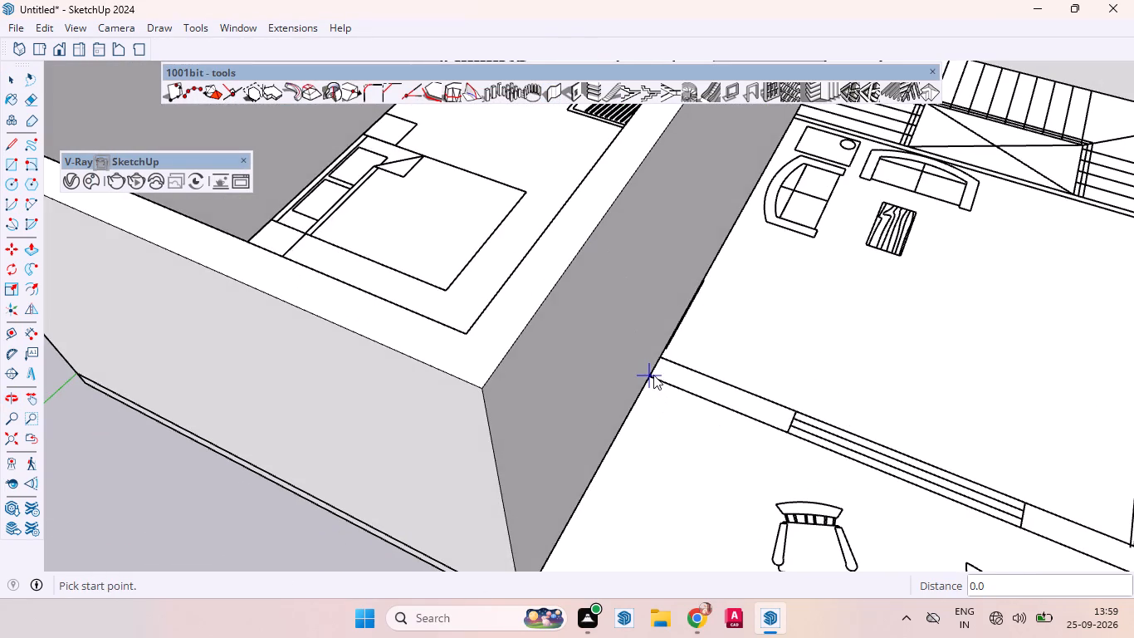
pyautogui.press('Escape')
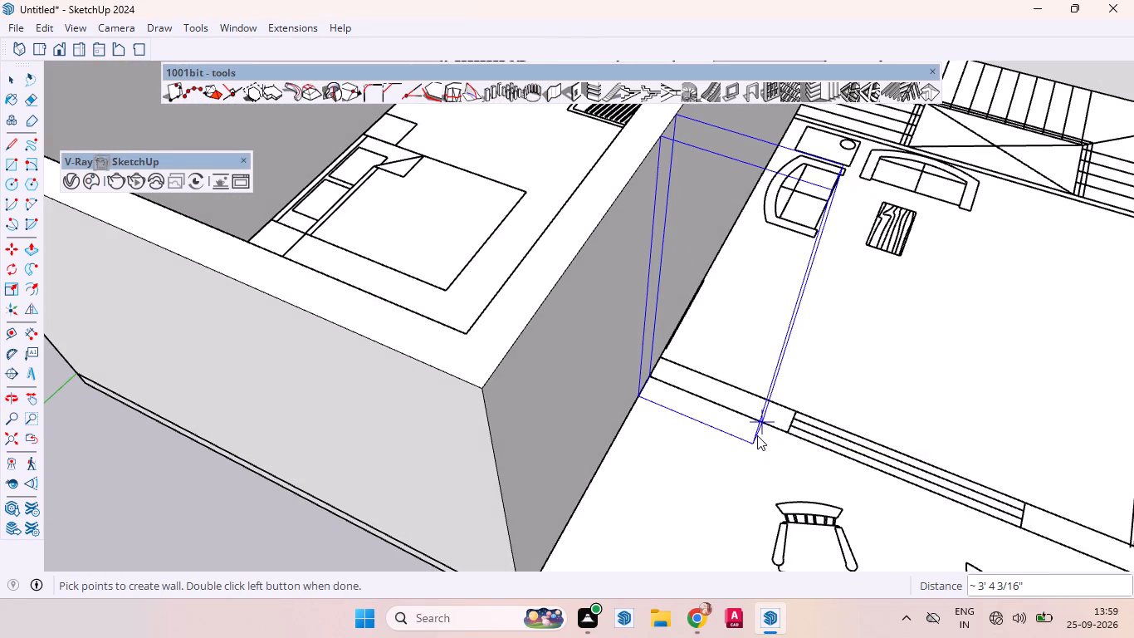
pyautogui.click(663, 356)
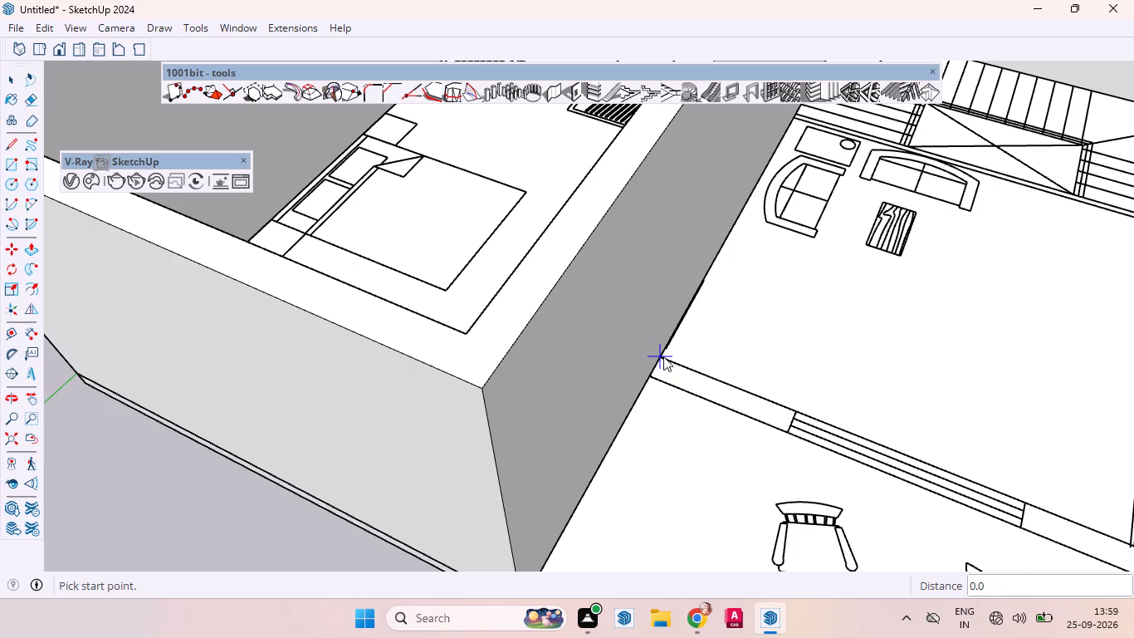
pyautogui.scroll(-8, 695, 377)
pyautogui.scroll(5, 906, 457)
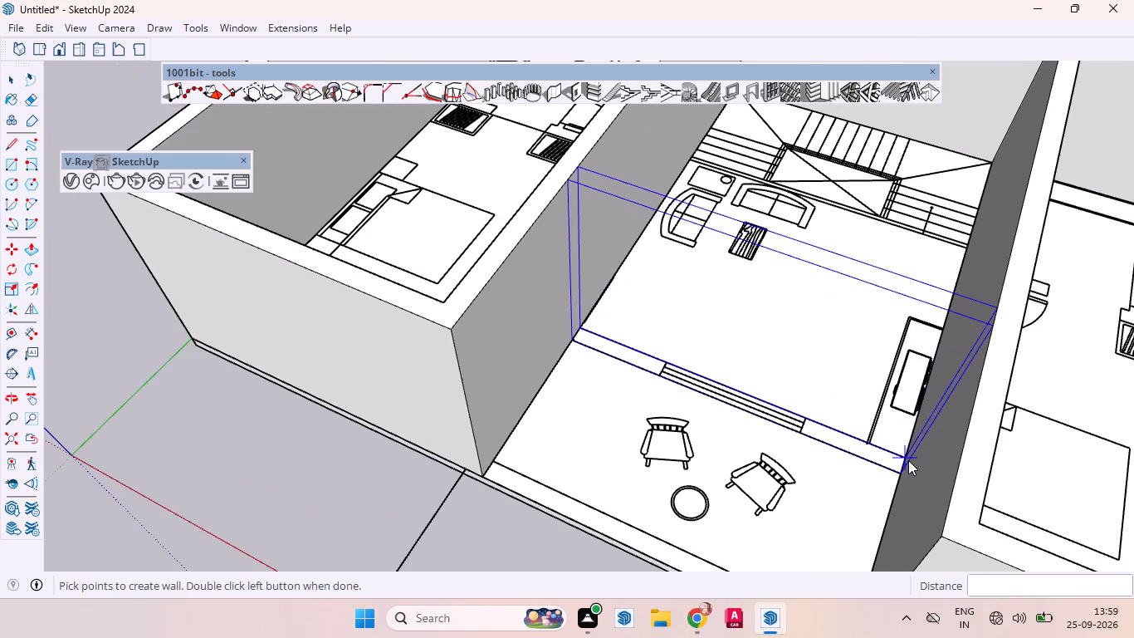
pyautogui.scroll(2, 908, 460)
pyautogui.scroll(-1, 908, 460)
pyautogui.scroll(1, 908, 460)
pyautogui.scroll(-4, 908, 460)
pyautogui.scroll(1, 908, 460)
pyautogui.scroll(-1, 908, 460)
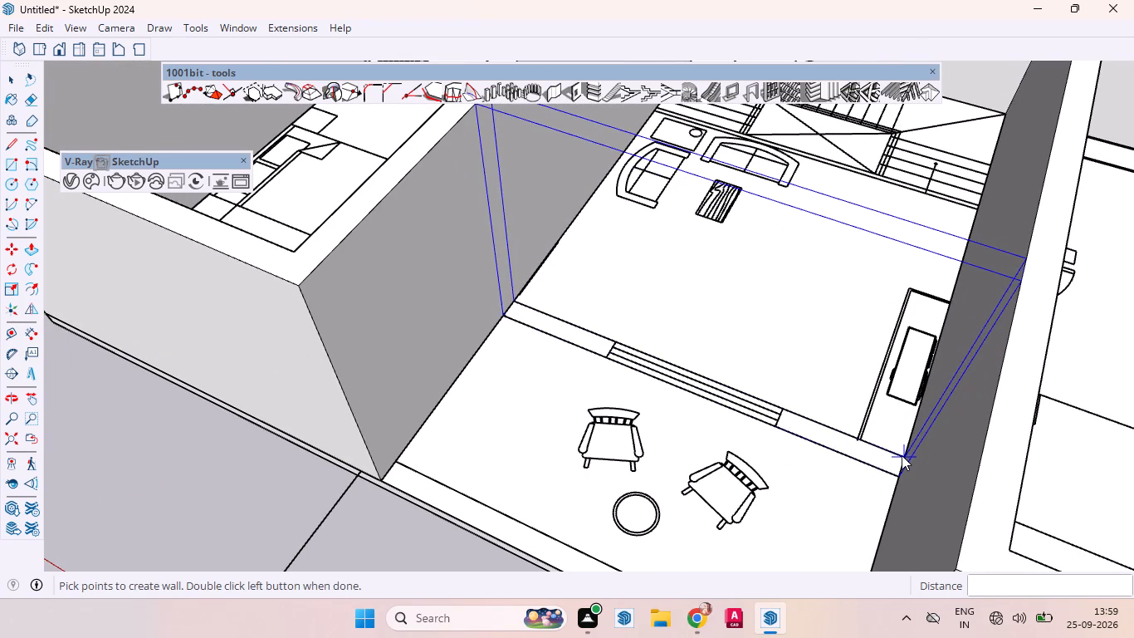
pyautogui.doubleClick(902, 455)
# Build a left-aligned wall 9" thick and 9' high across the left-hand bedroom, separating it from the dressing area and bathroom.
pyautogui.scroll(-2, 724, 379)
pyautogui.scroll(2, 739, 379)
pyautogui.scroll(-11, 745, 380)
pyautogui.moveTo(634, 378); pyautogui.dragTo(886, 470, button='middle')
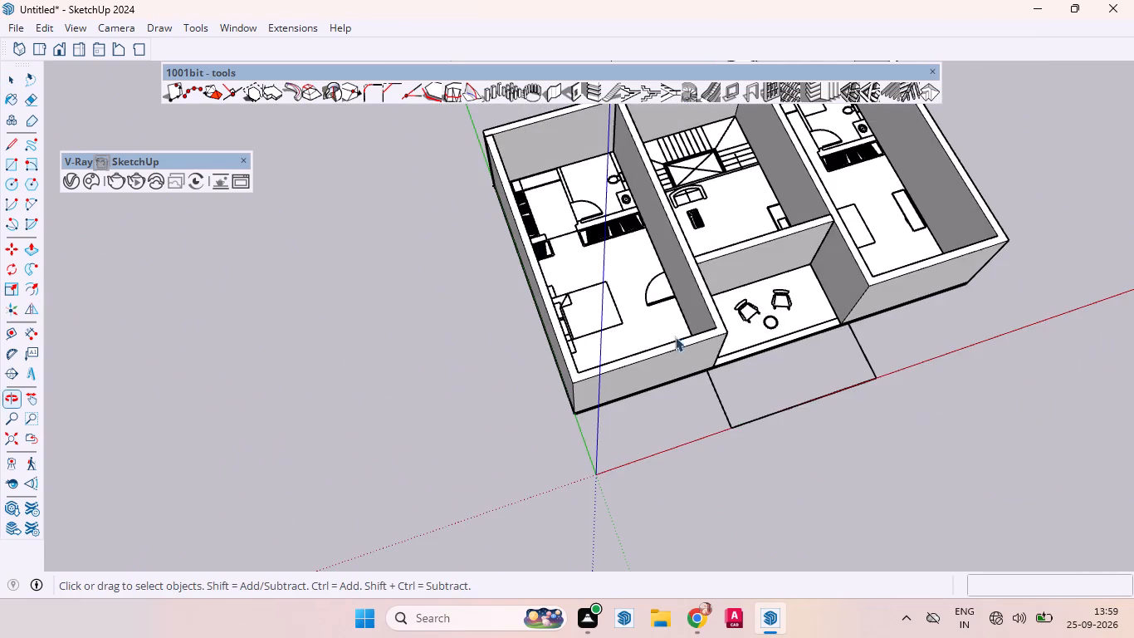
pyautogui.scroll(-3, 798, 420)
pyautogui.scroll(1, 785, 438)
pyautogui.scroll(-4, 784, 439)
pyautogui.moveTo(730, 443); pyautogui.dragTo(602, 391, button='middle')
pyautogui.scroll(13, 648, 280)
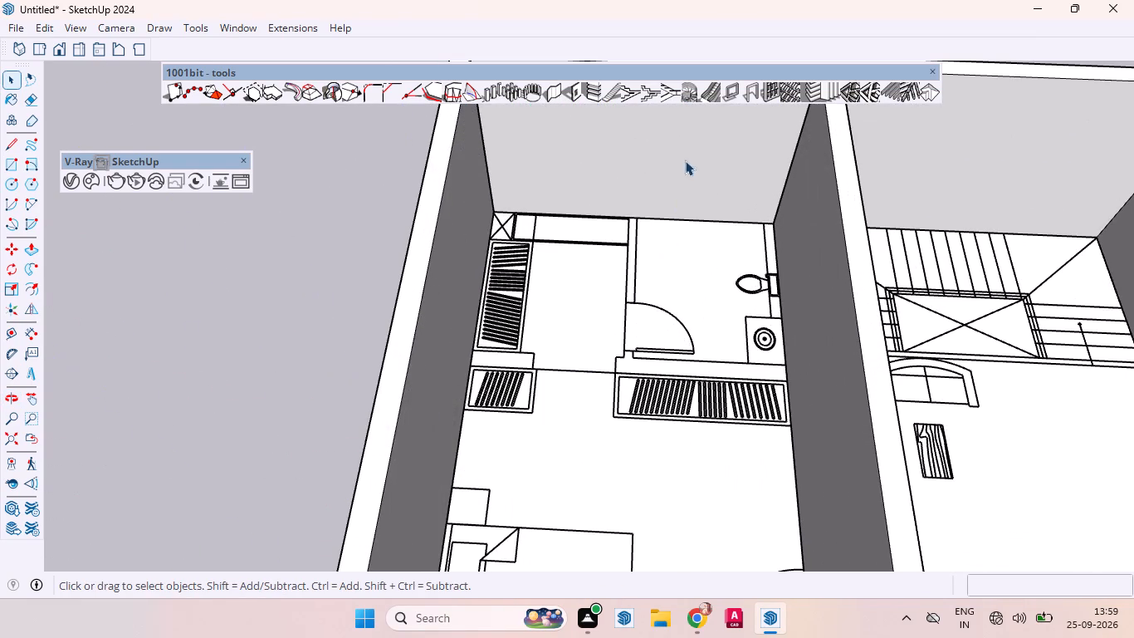
pyautogui.click(545, 94)
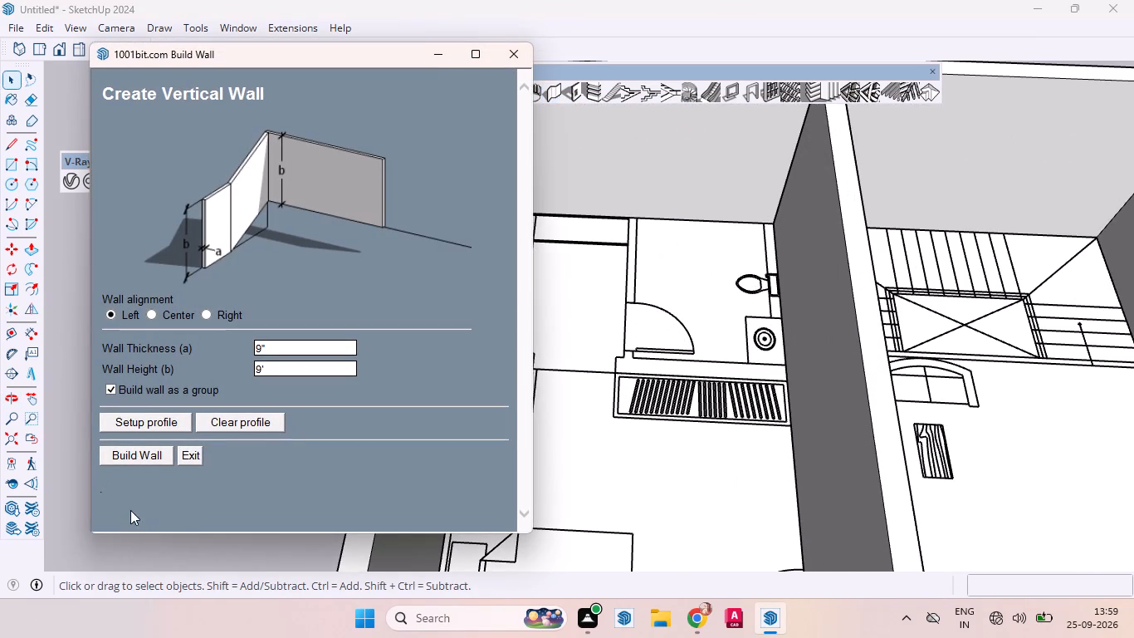
pyautogui.click(141, 454)
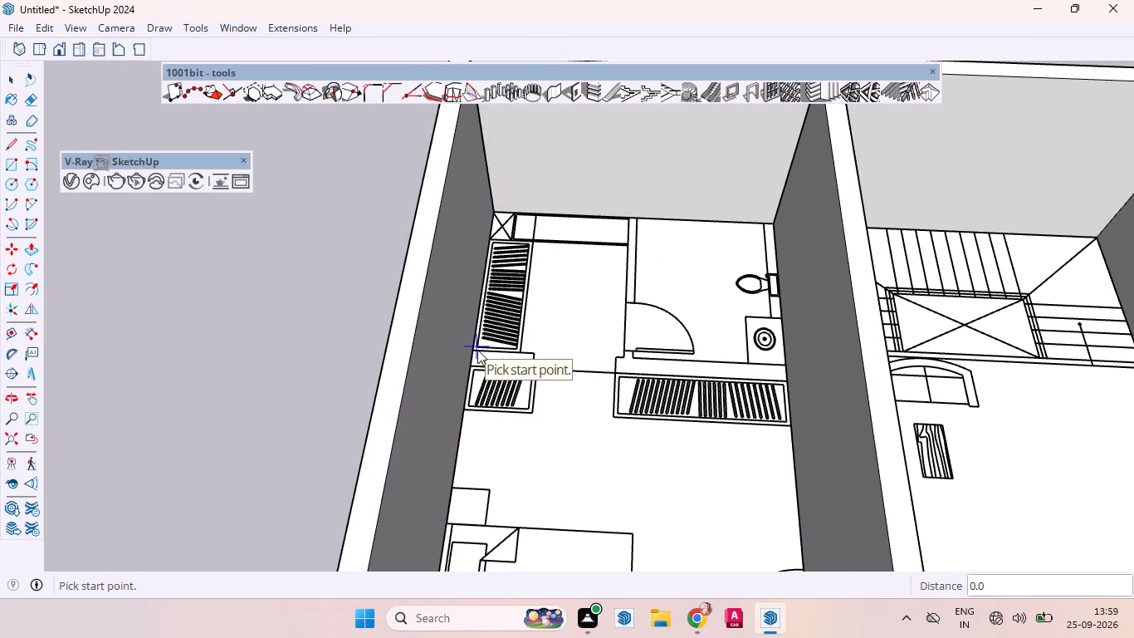
pyautogui.scroll(3, 476, 351)
pyautogui.scroll(-1, 476, 351)
pyautogui.scroll(19, 476, 351)
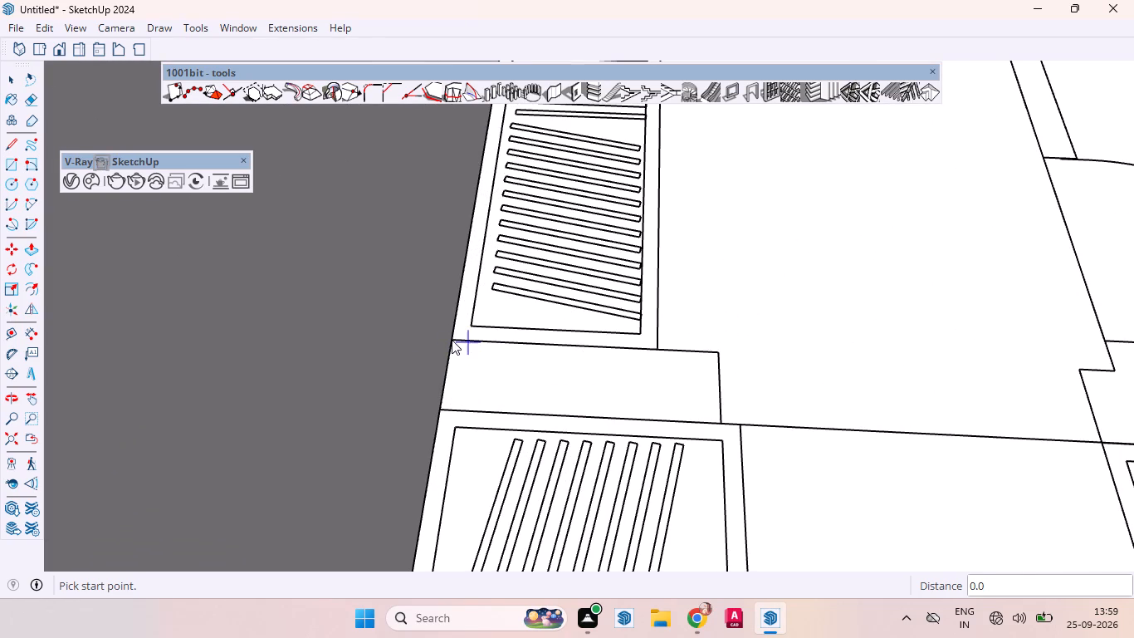
pyautogui.moveTo(454, 339); pyautogui.dragTo(376, 362, button='middle')
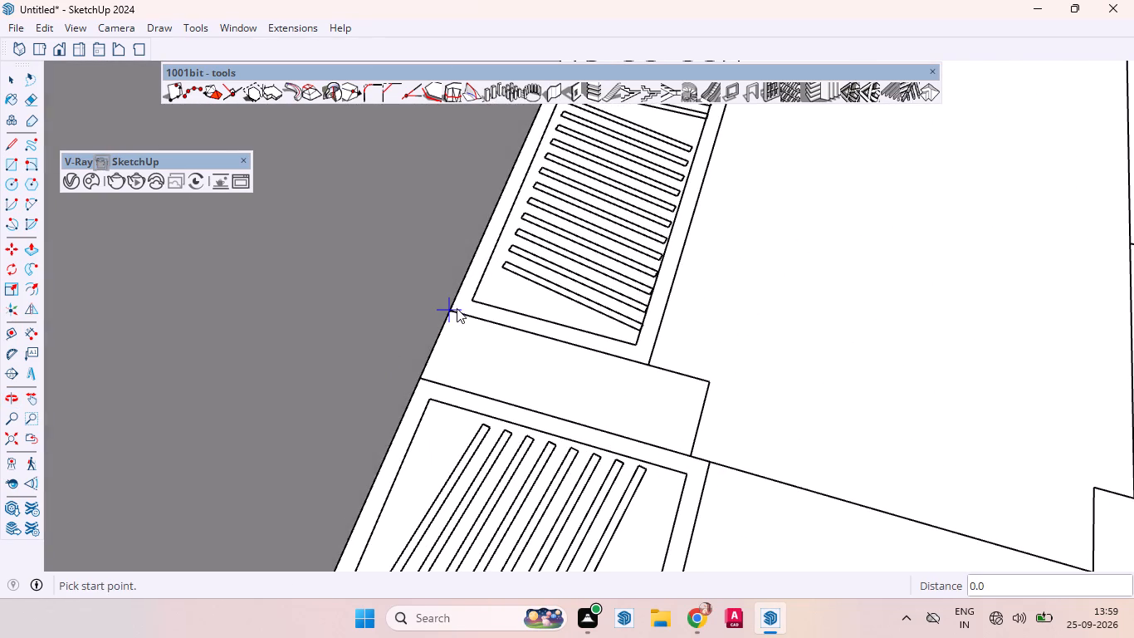
pyautogui.click(454, 308)
pyautogui.scroll(-7, 535, 382)
pyautogui.scroll(1, 558, 371)
pyautogui.scroll(-8, 566, 371)
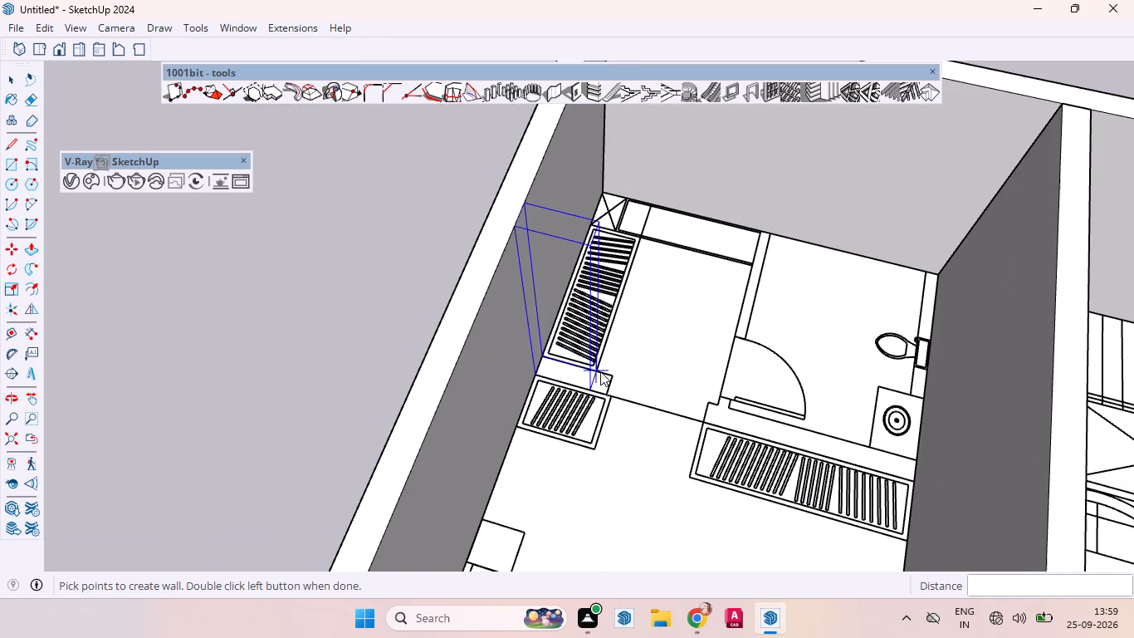
pyautogui.scroll(-5, 651, 380)
pyautogui.scroll(17, 833, 457)
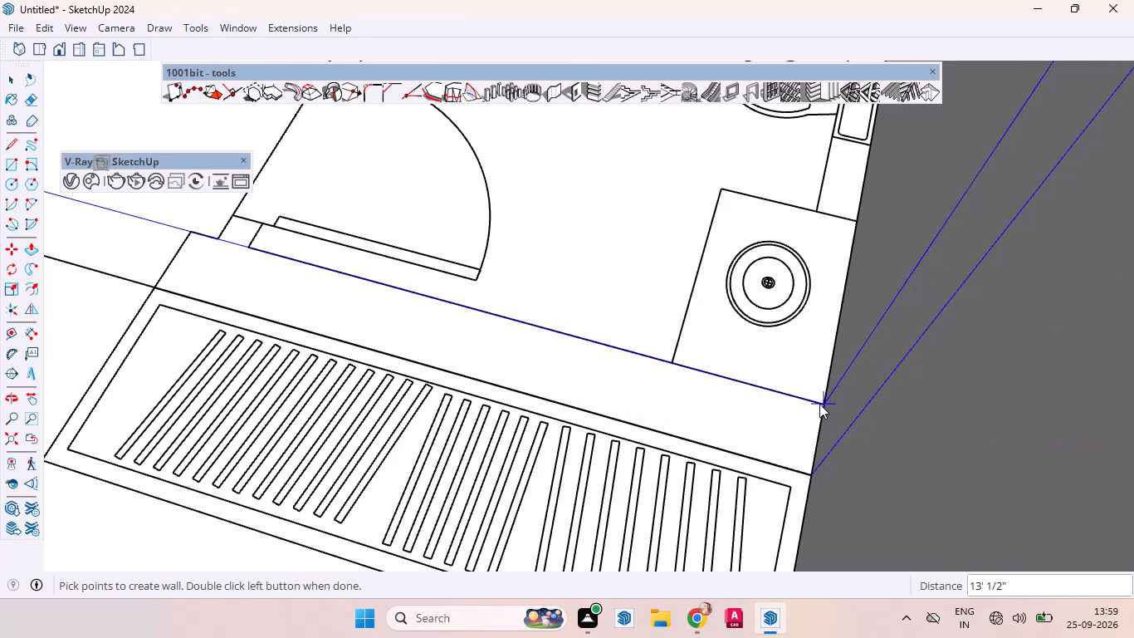
pyautogui.doubleClick(819, 401)
# Look over the walls of the whole floor, including the right-hand bedroom area.
pyautogui.scroll(-4, 614, 400)
pyautogui.scroll(1, 673, 397)
pyautogui.scroll(-13, 692, 397)
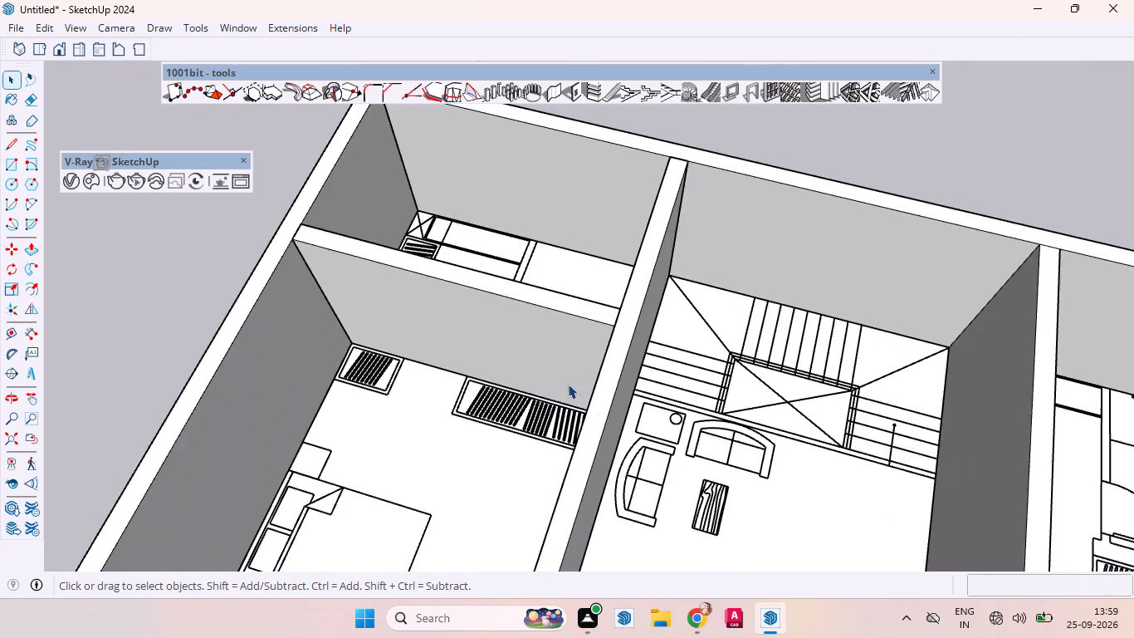
pyautogui.scroll(-3, 568, 384)
pyautogui.scroll(2, 571, 382)
pyautogui.scroll(-2, 574, 381)
pyautogui.scroll(1, 586, 380)
pyautogui.scroll(-3, 594, 377)
pyautogui.scroll(1, 560, 331)
pyautogui.scroll(-8, 560, 331)
pyautogui.scroll(-5, 596, 272)
pyautogui.scroll(5, 721, 462)
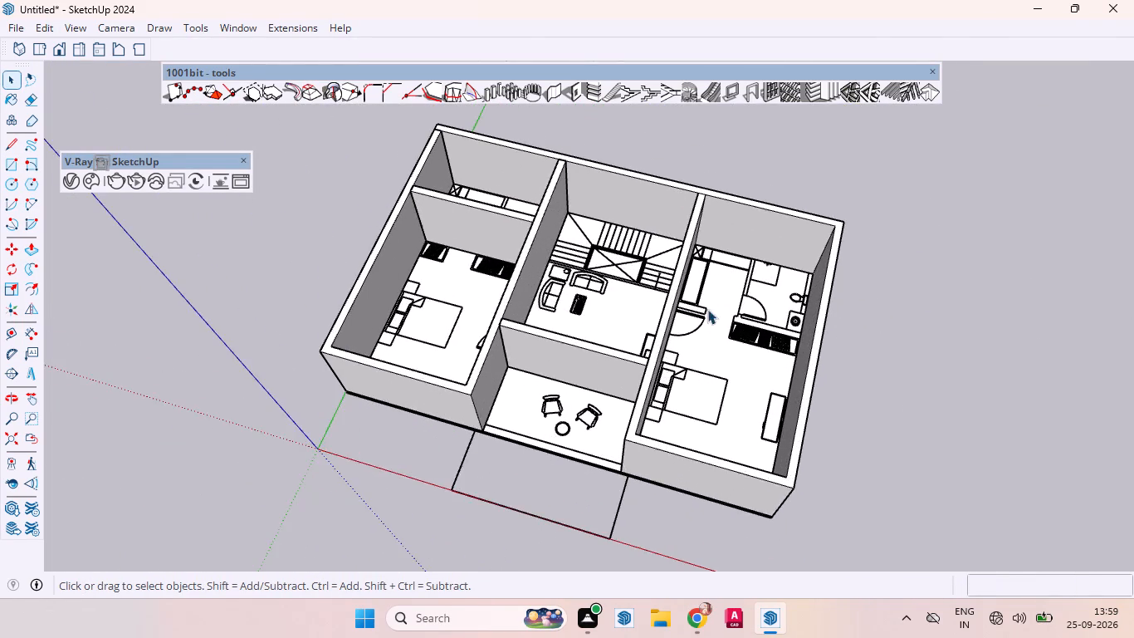
# Build a left-aligned wall 9" thick and 9' high across the right-hand bedroom, separating it from the dressing area and bathroom.
pyautogui.moveTo(710, 309); pyautogui.dragTo(752, 453, button='middle')
pyautogui.click(552, 96)
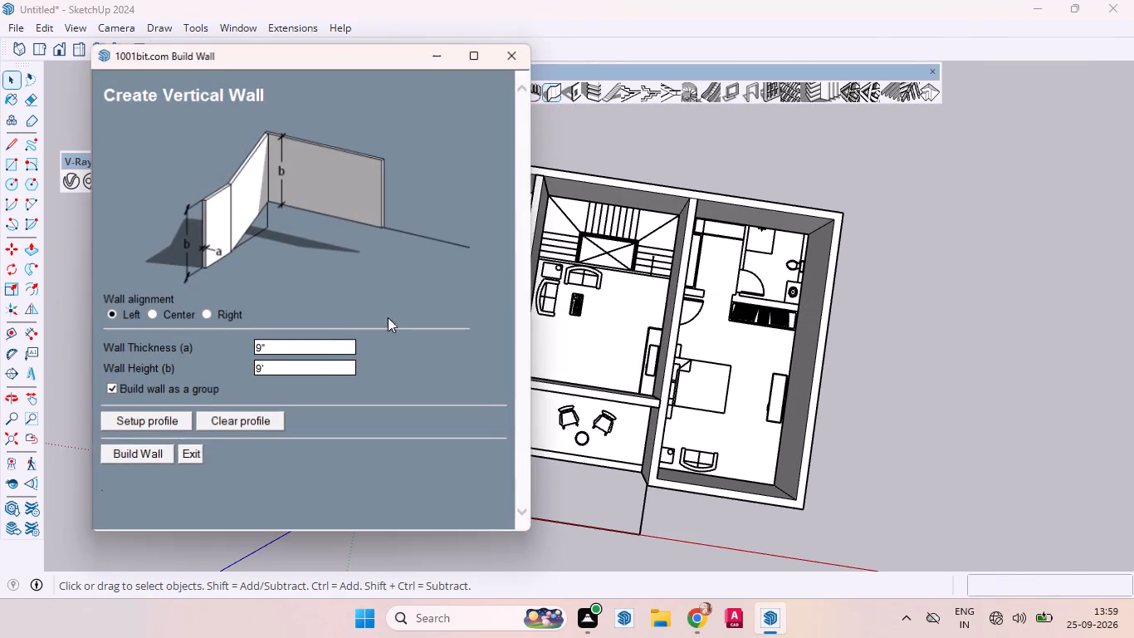
pyautogui.click(153, 457)
pyautogui.scroll(3, 771, 322)
pyautogui.scroll(-1, 751, 270)
pyautogui.scroll(2, 751, 269)
pyautogui.scroll(-1, 751, 265)
pyautogui.scroll(4, 750, 263)
pyautogui.scroll(-1, 697, 283)
pyautogui.scroll(2, 697, 283)
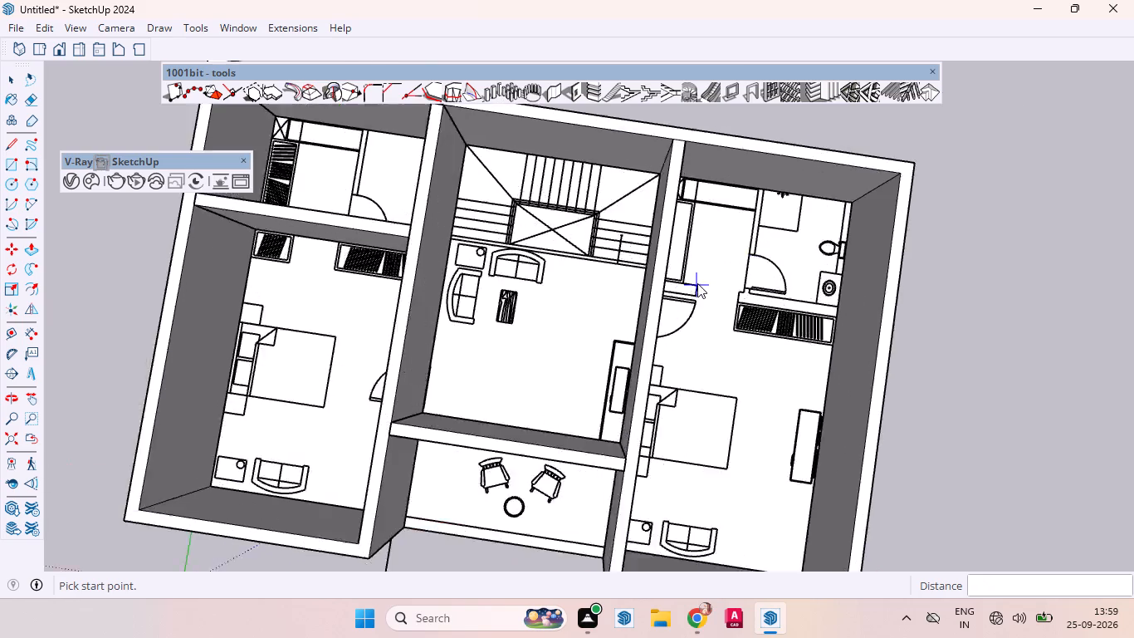
pyautogui.scroll(15, 697, 283)
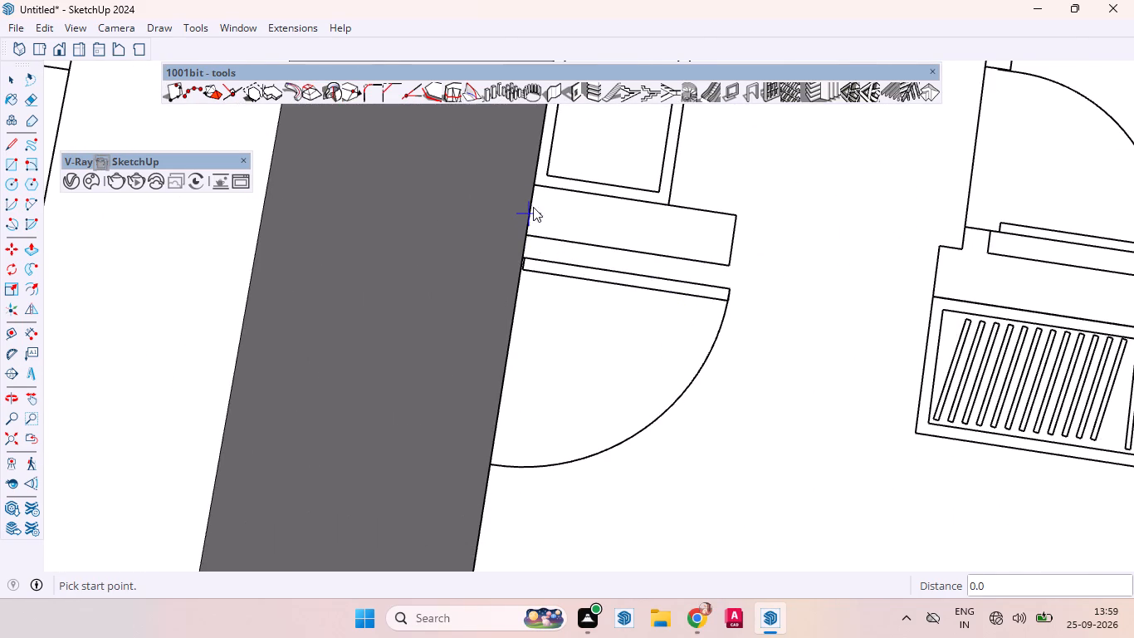
pyautogui.click(538, 187)
pyautogui.scroll(-9, 615, 252)
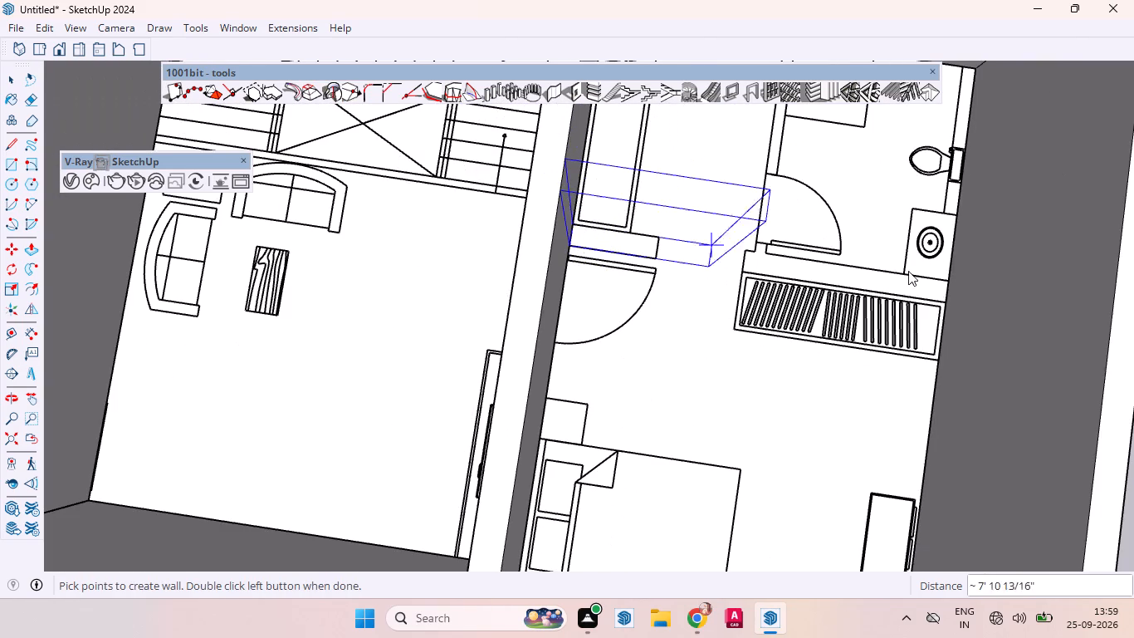
pyautogui.doubleClick(950, 281)
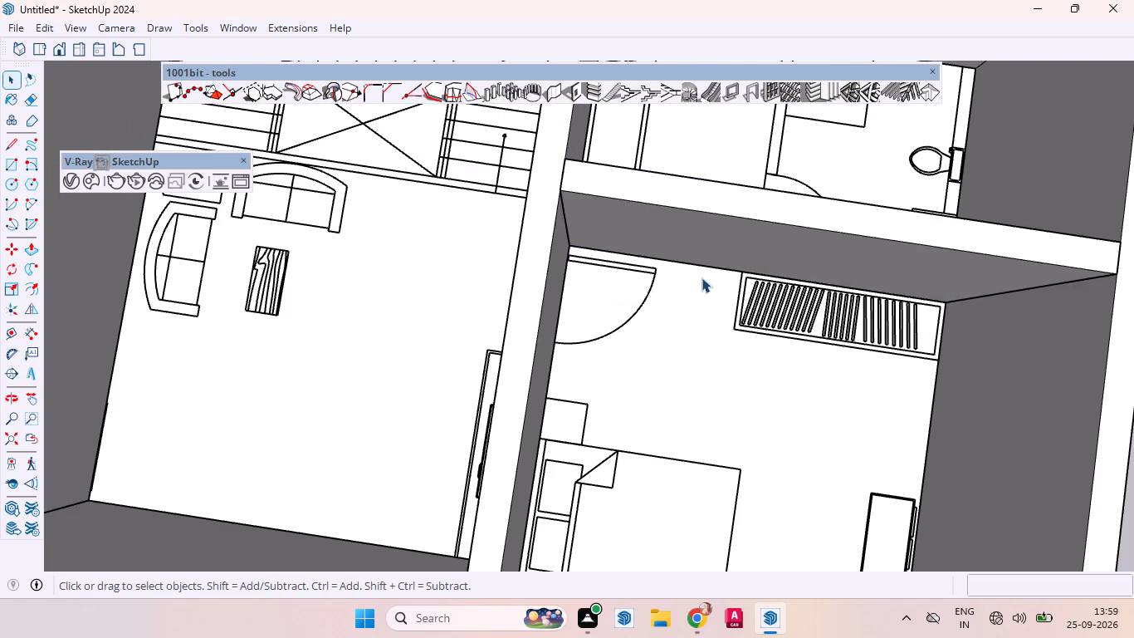
# Check the thickness of the partition between the left-hand dressing area and bathroom with the Dimension tool.
pyautogui.scroll(-5, 783, 277)
pyautogui.scroll(4, 891, 279)
pyautogui.scroll(-4, 892, 279)
pyautogui.scroll(1, 707, 253)
pyautogui.scroll(-2, 722, 253)
pyautogui.scroll(1, 745, 253)
pyautogui.scroll(-2, 780, 253)
pyautogui.scroll(1, 858, 253)
pyautogui.scroll(-4, 862, 254)
pyautogui.scroll(5, 433, 346)
pyautogui.scroll(-1, 450, 343)
pyautogui.scroll(1, 450, 343)
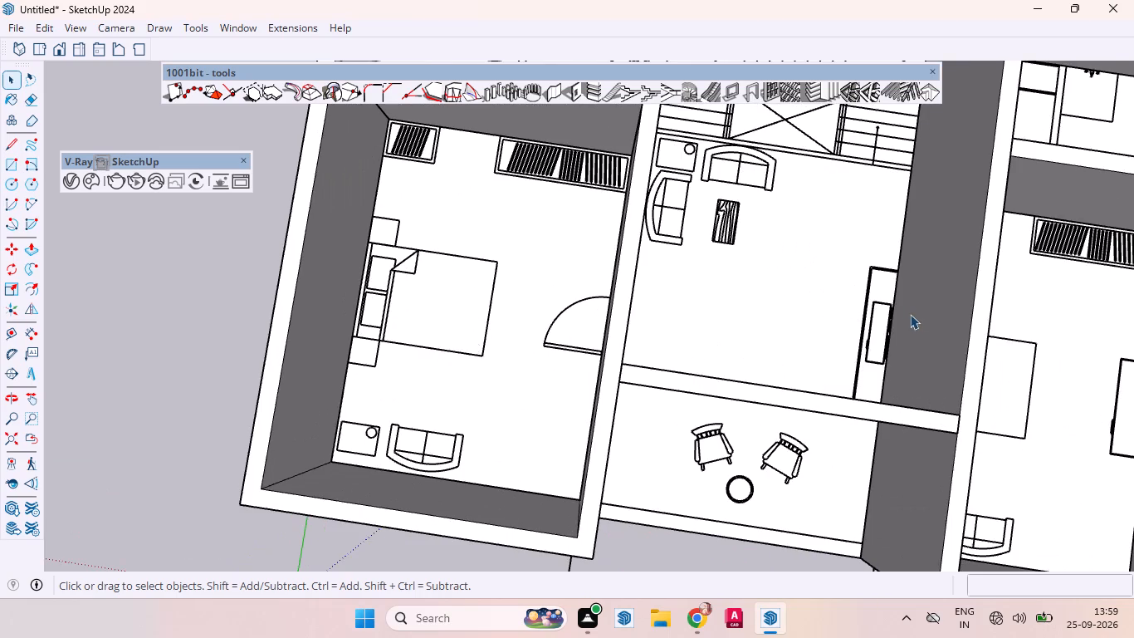
pyautogui.scroll(-1, 662, 404)
pyautogui.scroll(1, 661, 405)
pyautogui.scroll(-6, 661, 405)
pyautogui.scroll(5, 609, 174)
pyautogui.scroll(-1, 609, 171)
pyautogui.scroll(17, 609, 170)
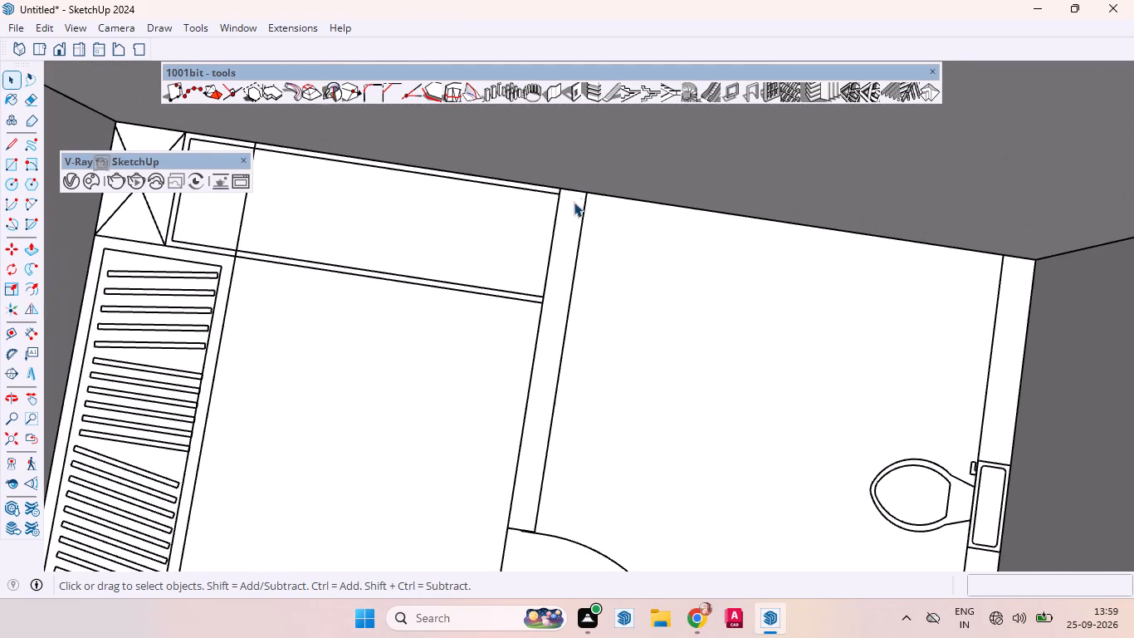
pyautogui.press('d')
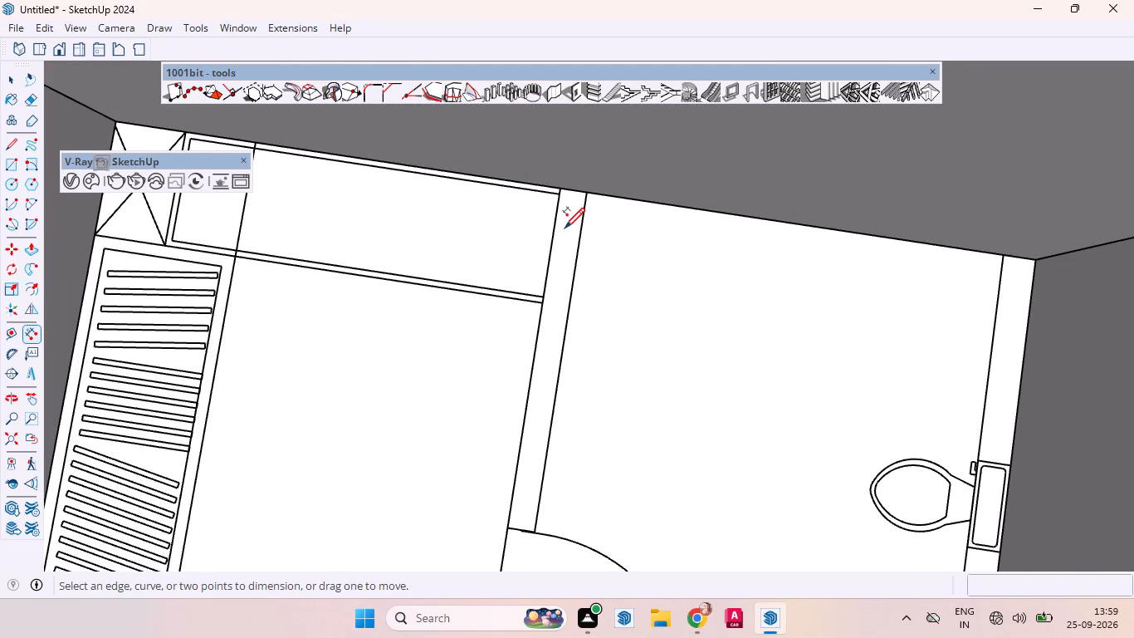
pyautogui.scroll(11, 563, 187)
pyautogui.scroll(-1, 565, 187)
pyautogui.scroll(1, 565, 187)
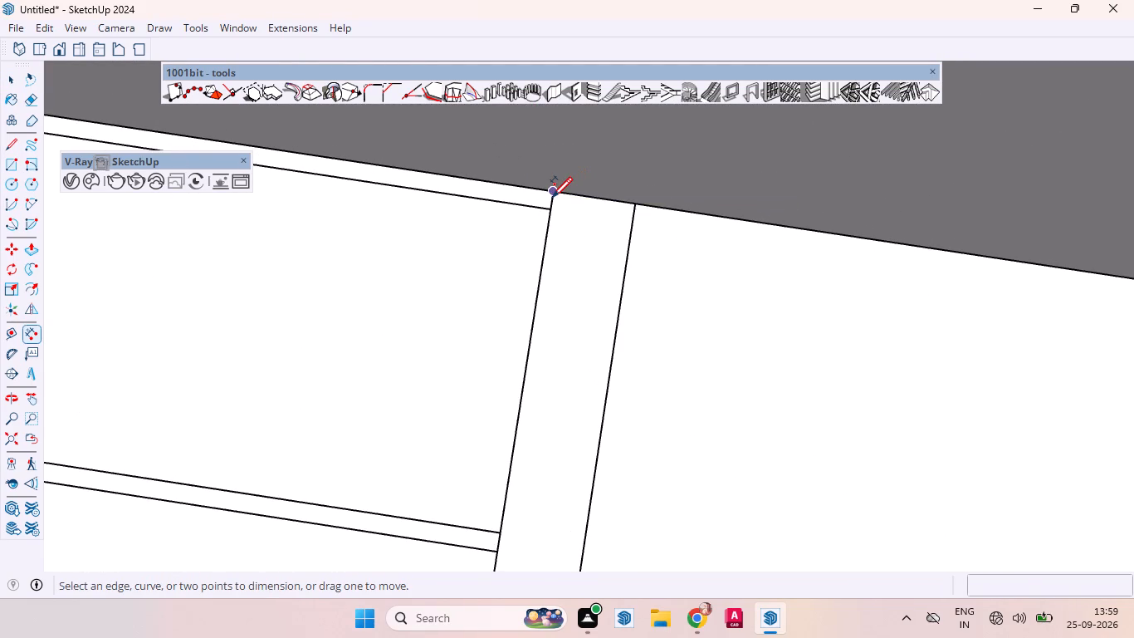
pyautogui.click(552, 196)
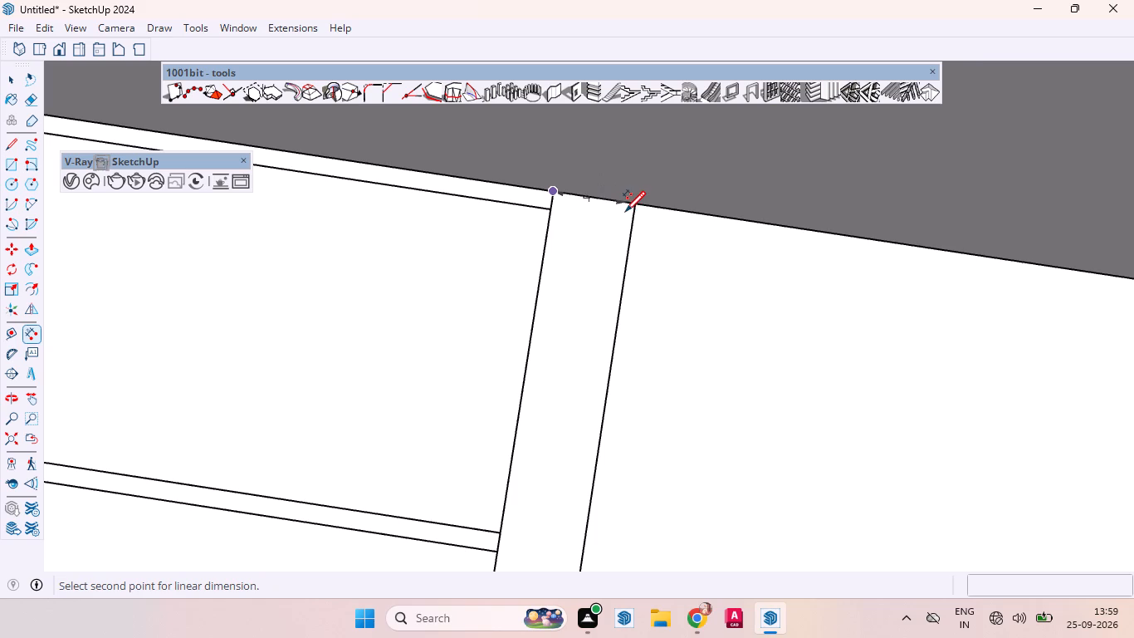
pyautogui.press('space')
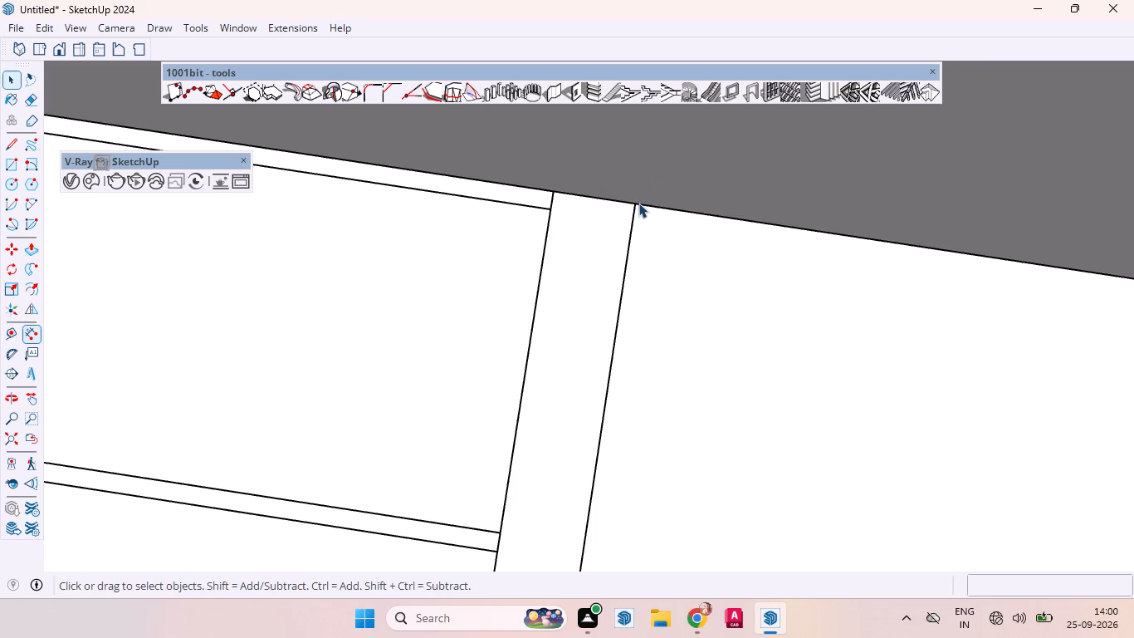
# Build a left-aligned wall 4.5" thick and 9' high between the left-hand dressing area and bathroom, from the rear wall to the bedroom wall.
pyautogui.click(556, 92)
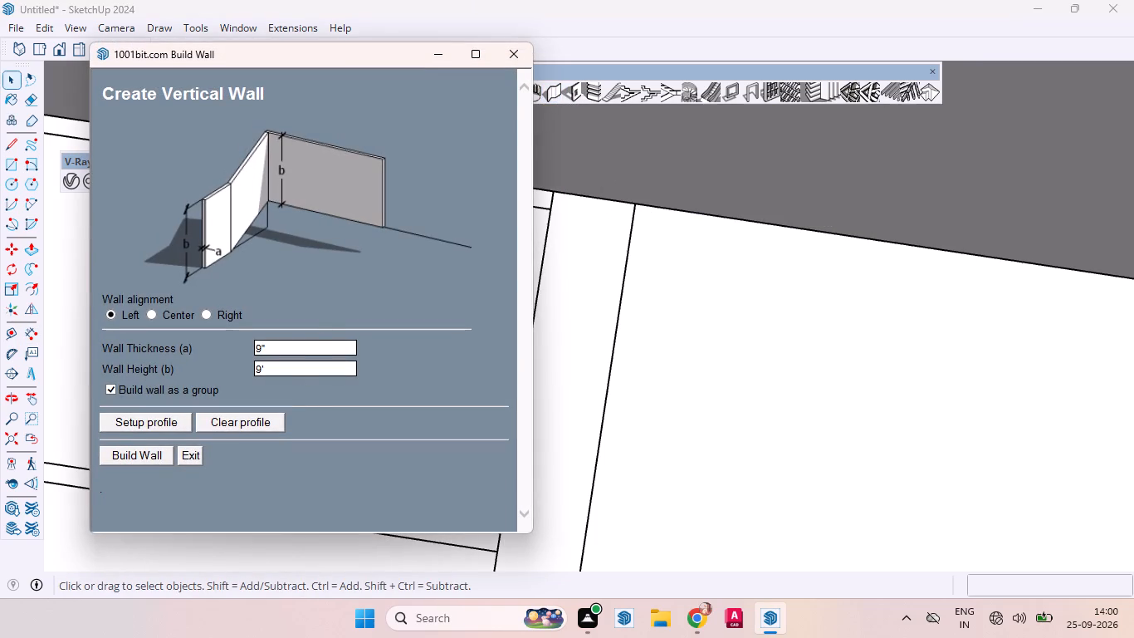
pyautogui.click(291, 341)
pyautogui.press('BackSpace')
pyautogui.write('4.5')
pyautogui.click(134, 456)
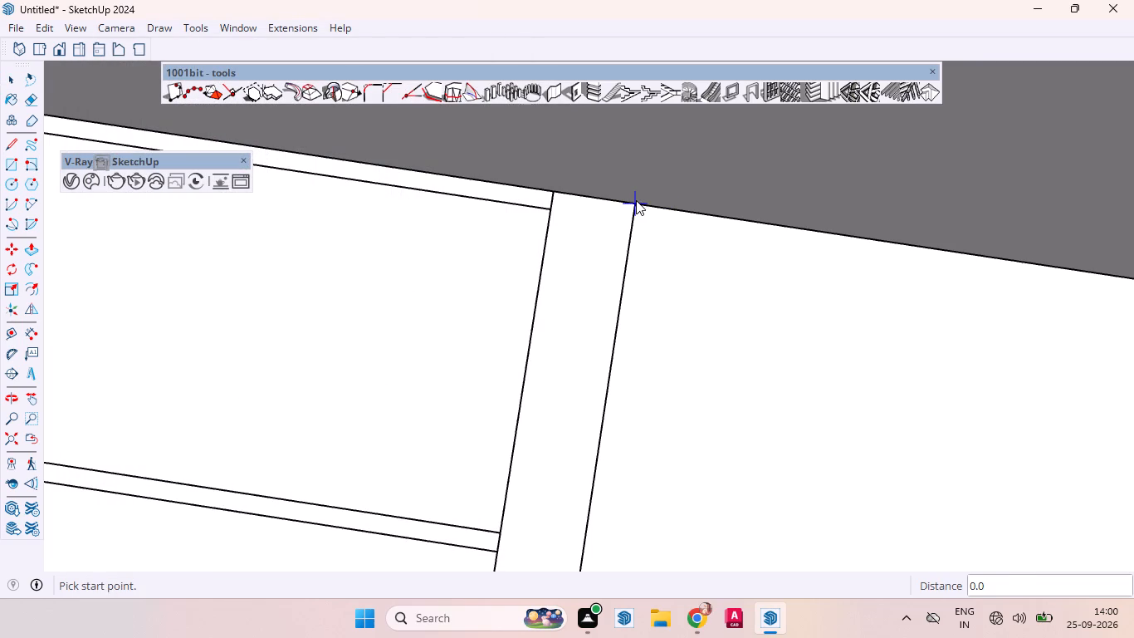
pyautogui.click(636, 200)
pyautogui.scroll(-17, 609, 339)
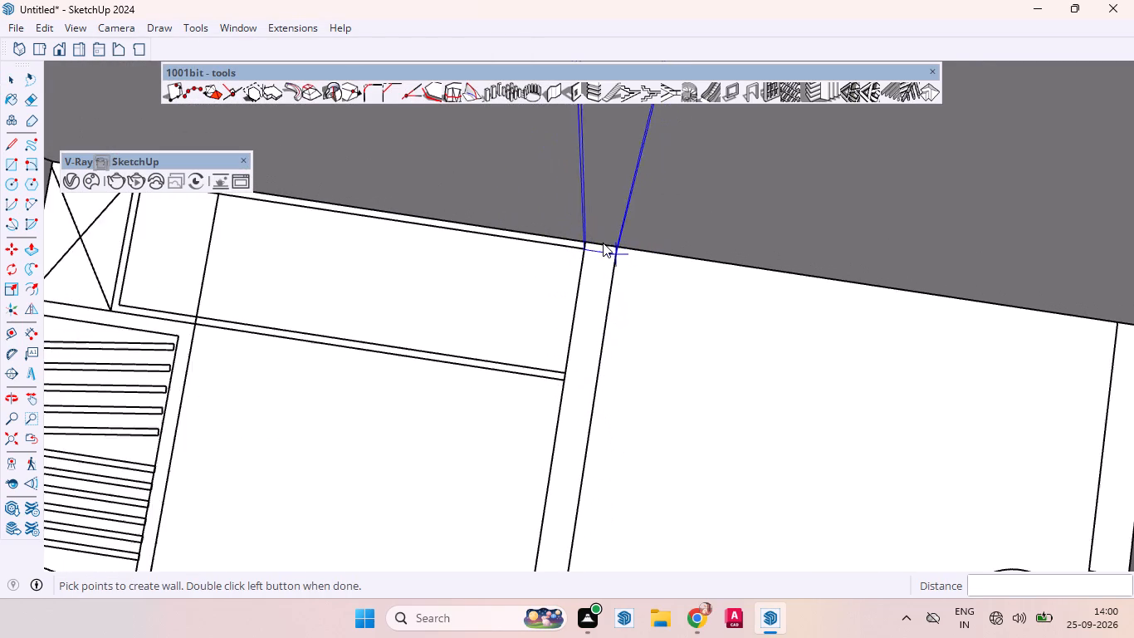
pyautogui.scroll(-4, 603, 243)
pyautogui.scroll(-12, 573, 355)
pyautogui.scroll(9, 564, 471)
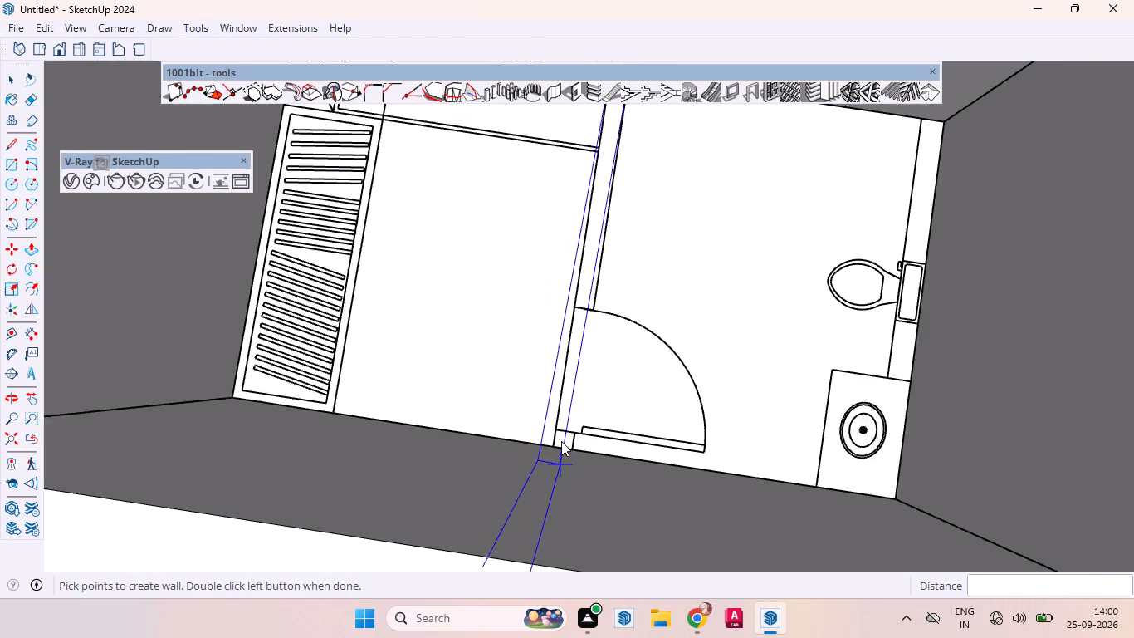
pyautogui.scroll(5, 561, 441)
pyautogui.scroll(-1, 565, 443)
pyautogui.scroll(6, 565, 443)
pyautogui.doubleClick(585, 450)
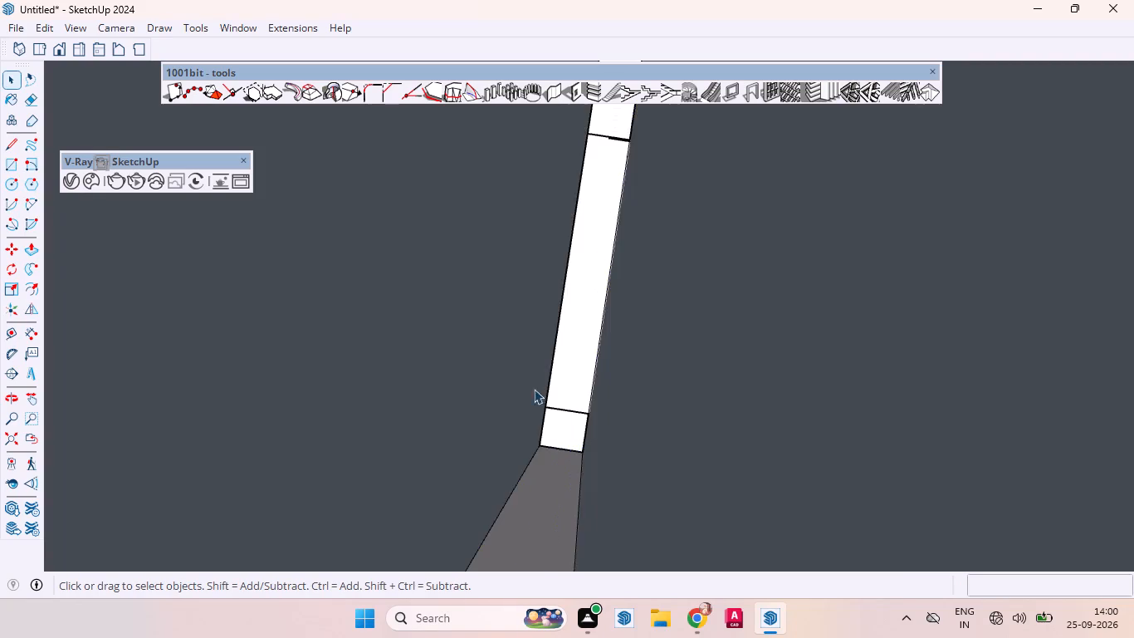
# Build a left-aligned wall 4 1/2" thick and 9' high between the right-hand dressing area and bathroom, from rear wall to bedroom wall.
pyautogui.scroll(-3, 635, 261)
pyautogui.scroll(2, 633, 263)
pyautogui.scroll(-9, 629, 266)
pyautogui.scroll(1, 423, 361)
pyautogui.scroll(-19, 423, 361)
pyautogui.scroll(1, 506, 327)
pyautogui.scroll(-5, 506, 327)
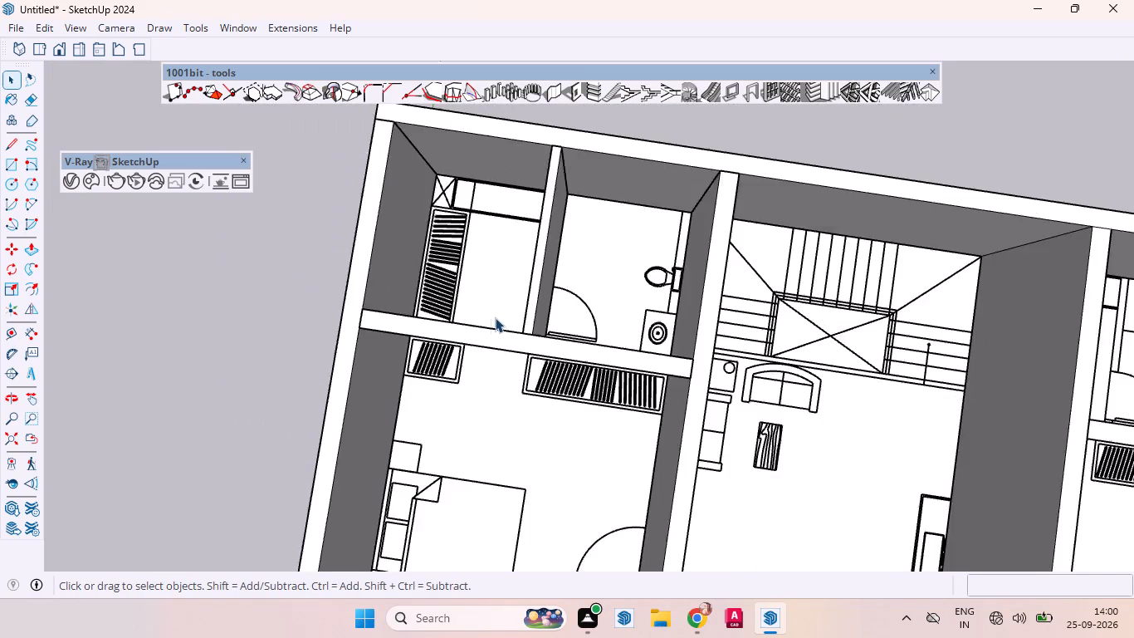
pyautogui.scroll(-3, 495, 317)
pyautogui.scroll(1, 478, 326)
pyautogui.scroll(-7, 478, 326)
pyautogui.click(555, 93)
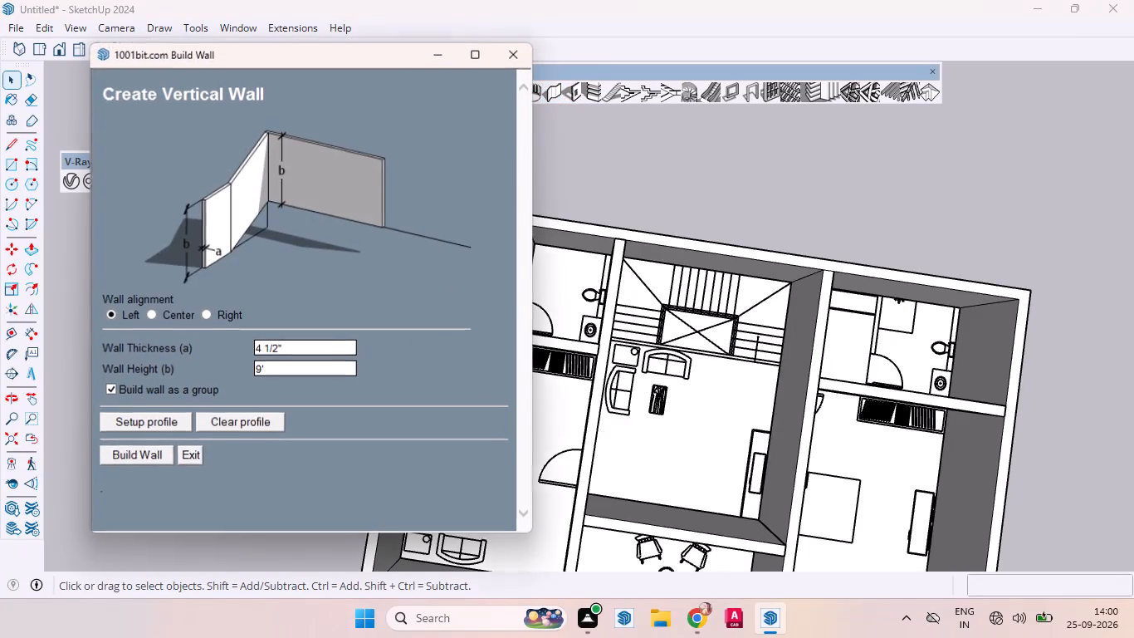
pyautogui.click(144, 462)
pyautogui.scroll(-5, 274, 394)
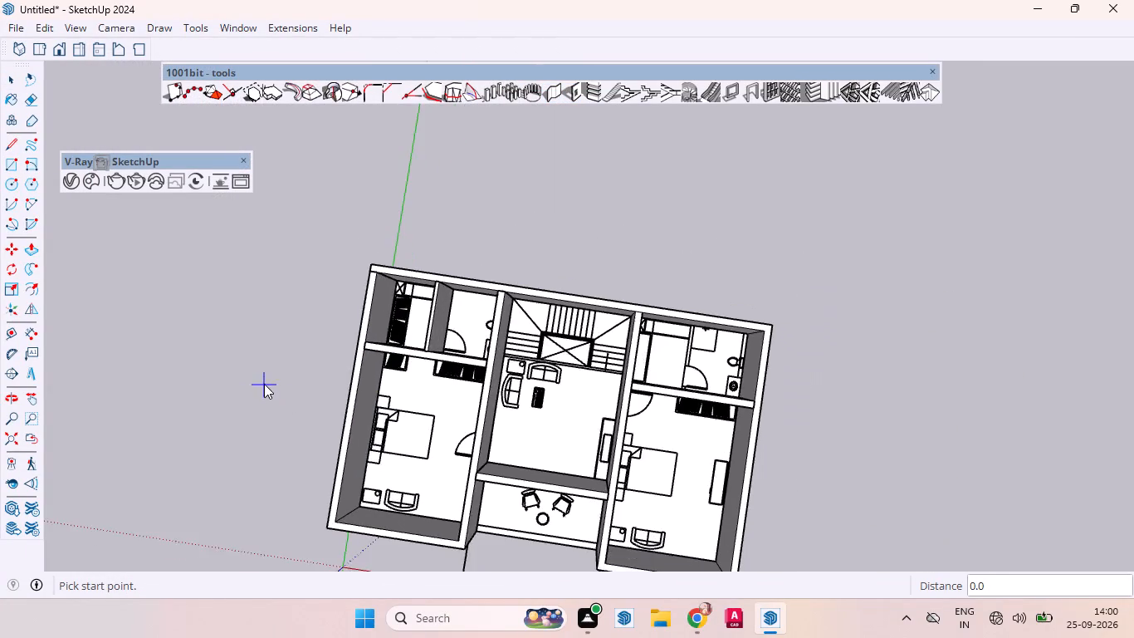
pyautogui.scroll(-4, 264, 384)
pyautogui.scroll(20, 606, 320)
pyautogui.scroll(-1, 543, 369)
pyautogui.scroll(2, 543, 369)
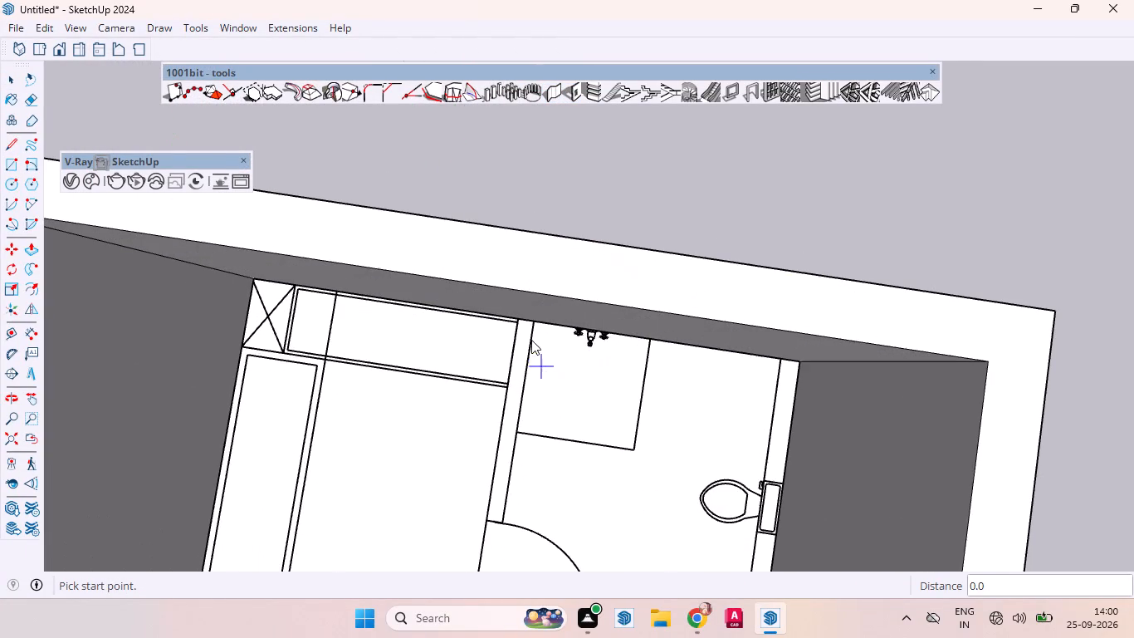
pyautogui.click(531, 324)
pyautogui.scroll(-1, 506, 476)
pyautogui.scroll(2, 513, 465)
pyautogui.scroll(-8, 515, 463)
pyautogui.scroll(1, 540, 375)
pyautogui.scroll(-1, 540, 375)
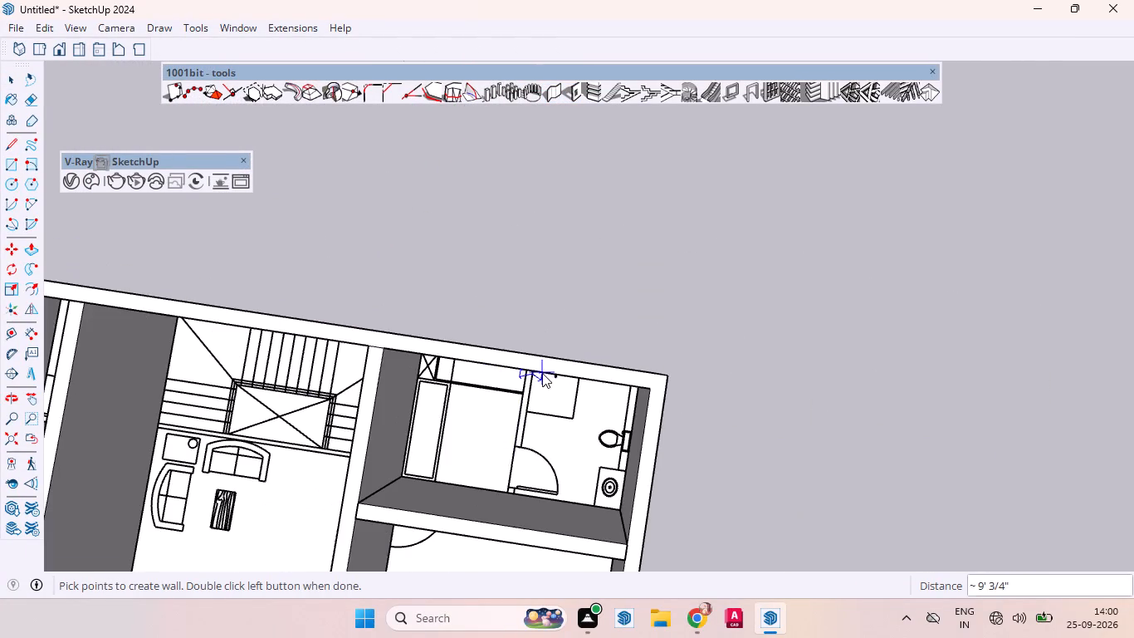
pyautogui.scroll(17, 516, 509)
pyautogui.scroll(-1, 512, 500)
pyautogui.scroll(5, 510, 479)
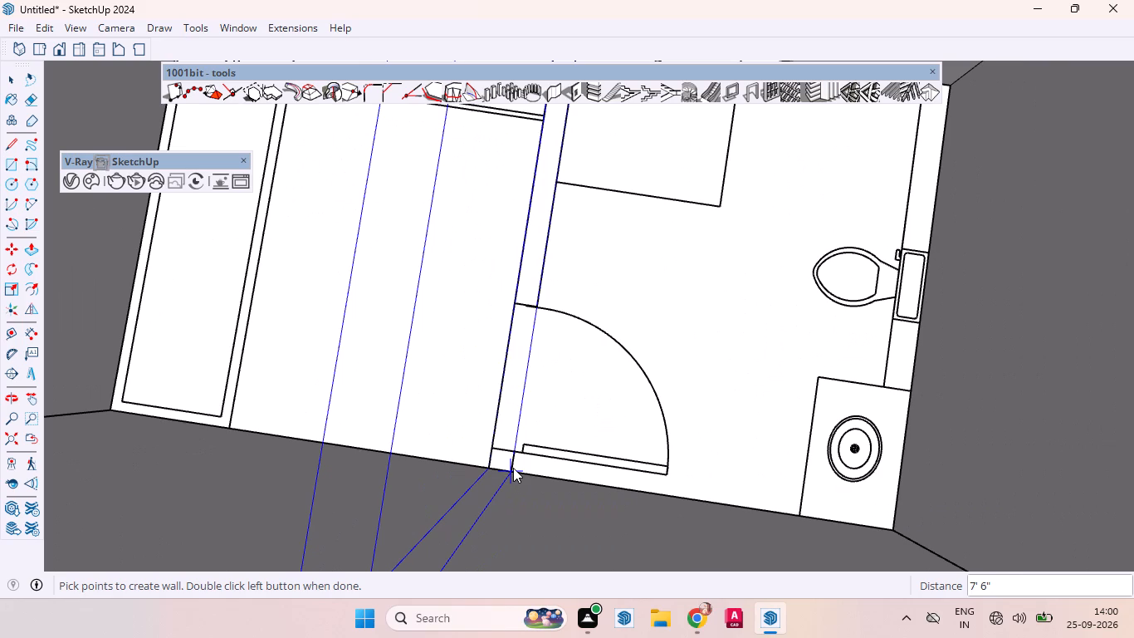
pyautogui.doubleClick(513, 468)
# Examine the walls of the whole floor from all sides, including the new bathroom partitions and the balcony front.
pyautogui.scroll(-7, 595, 369)
pyautogui.scroll(1, 457, 336)
pyautogui.scroll(-10, 470, 333)
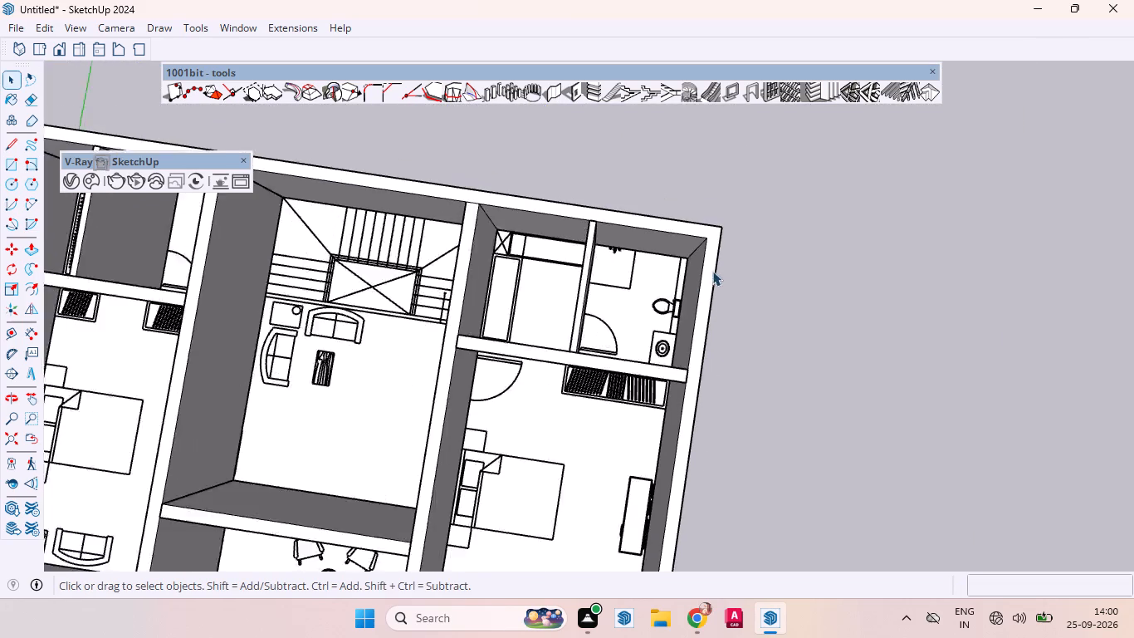
pyautogui.scroll(-4, 712, 271)
pyautogui.scroll(7, 586, 287)
pyautogui.scroll(-1, 566, 320)
pyautogui.scroll(4, 566, 320)
pyautogui.scroll(-5, 589, 439)
pyautogui.scroll(1, 589, 422)
pyautogui.scroll(-8, 589, 419)
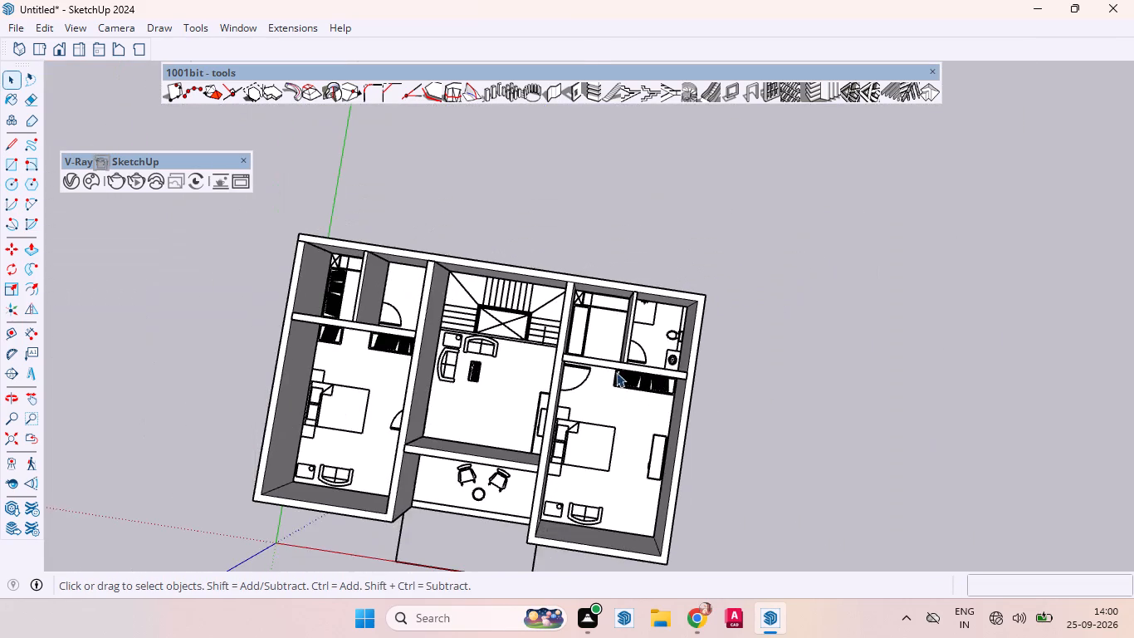
pyautogui.moveTo(598, 491); pyautogui.dragTo(877, 285, button='middle')
pyautogui.scroll(1, 877, 307)
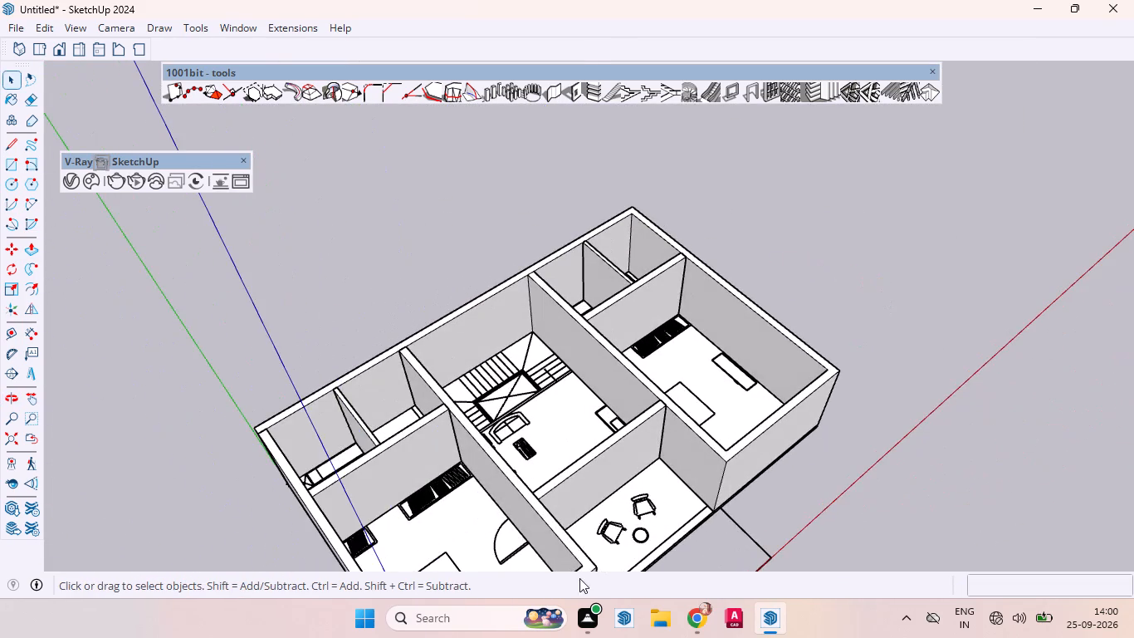
pyautogui.scroll(-5, 614, 381)
pyautogui.moveTo(773, 466); pyautogui.dragTo(516, 356, button='middle')
pyautogui.scroll(4, 467, 449)
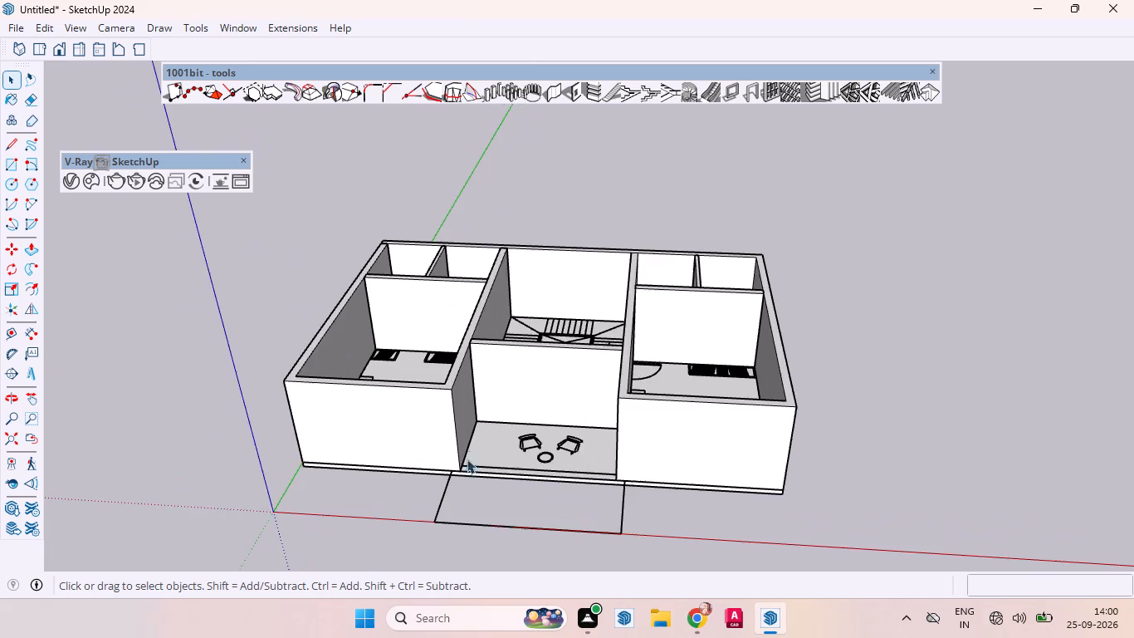
pyautogui.scroll(4, 467, 459)
pyautogui.scroll(-6, 527, 485)
pyautogui.moveTo(548, 472); pyautogui.dragTo(549, 637, button='middle')
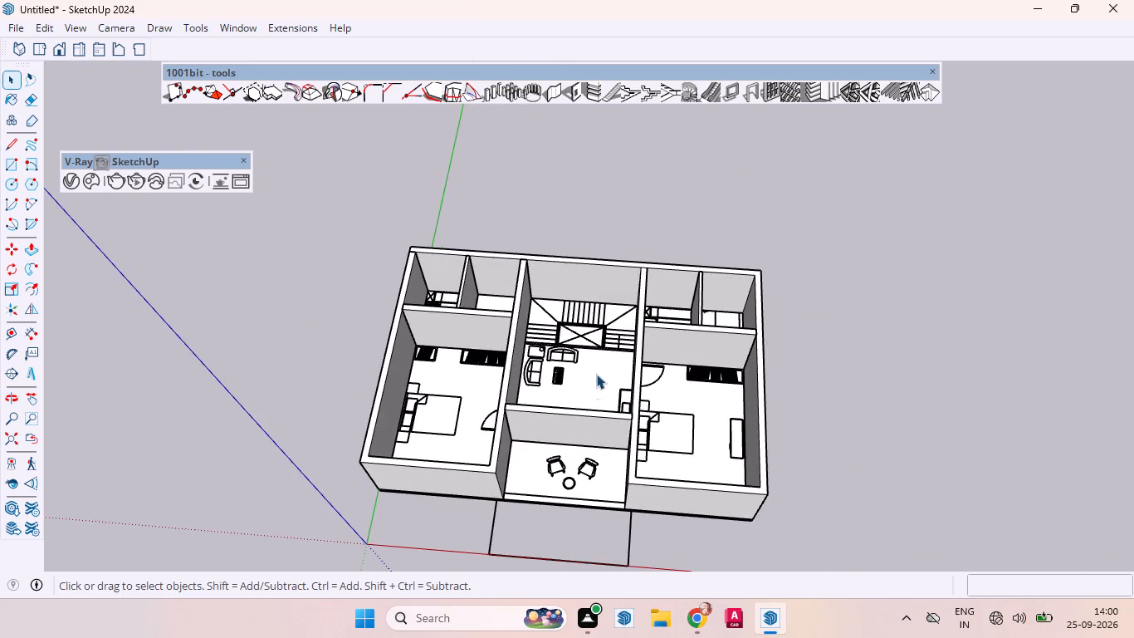
pyautogui.scroll(5, 596, 374)
pyautogui.moveTo(413, 461); pyautogui.dragTo(367, 491, button='middle')
pyautogui.scroll(1, 436, 445)
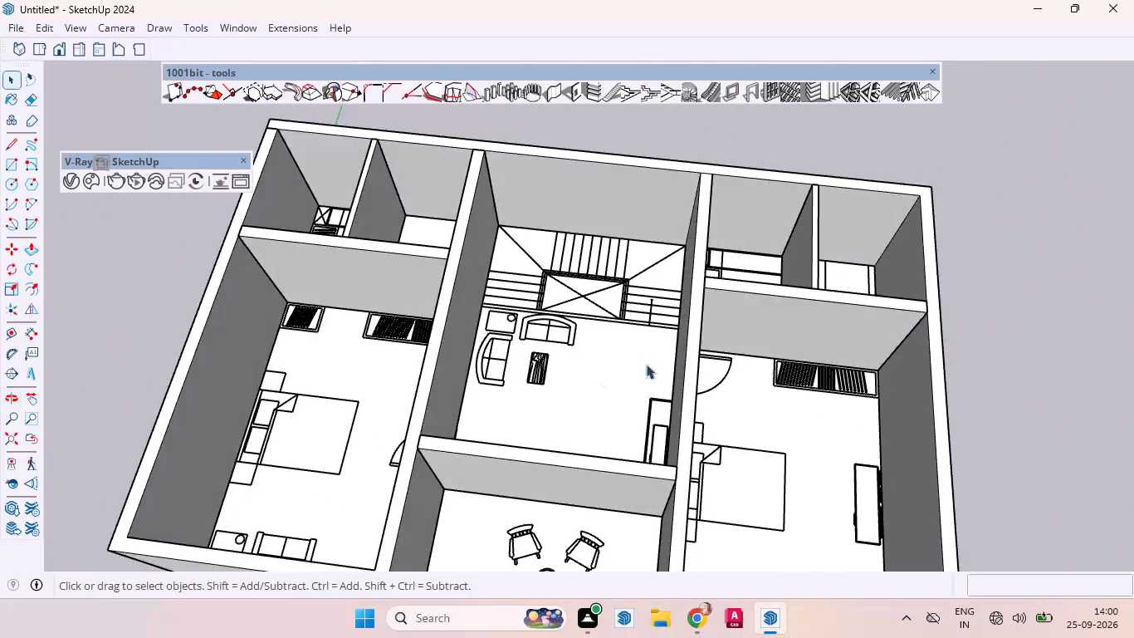
pyautogui.scroll(-4, 744, 345)
pyautogui.moveTo(462, 362); pyautogui.dragTo(780, 393, button='middle')
pyautogui.moveTo(551, 384); pyautogui.dragTo(791, 374, button='middle')
pyautogui.moveTo(584, 395); pyautogui.dragTo(865, 361, button='middle')
pyautogui.moveTo(528, 380); pyautogui.dragTo(765, 353, button='middle')
pyautogui.moveTo(330, 397); pyautogui.dragTo(697, 376, button='middle')
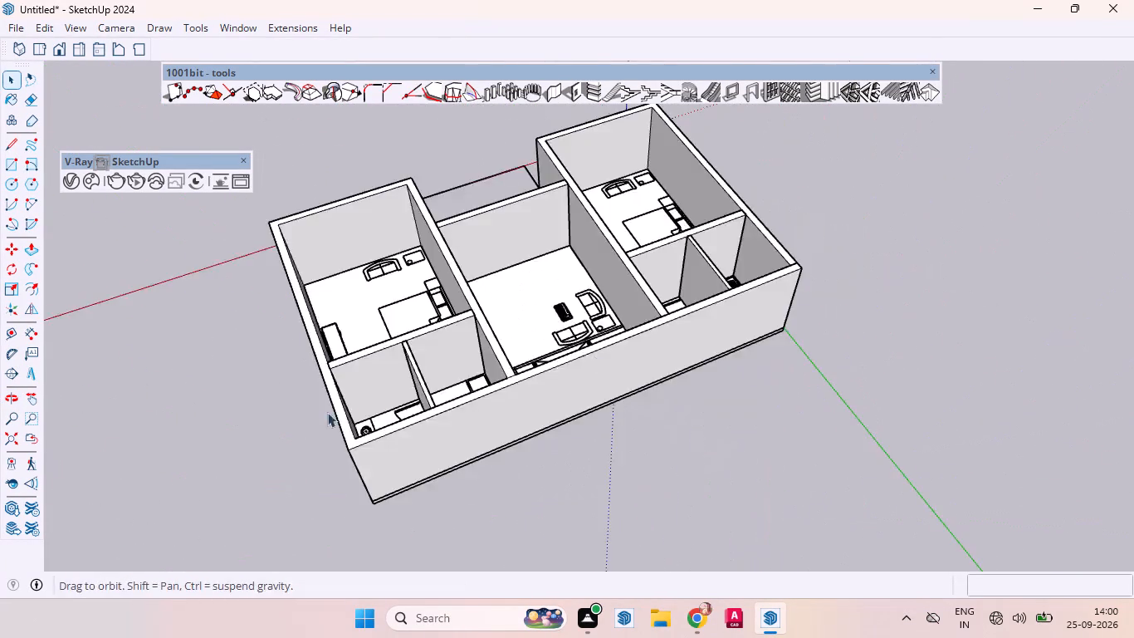
pyautogui.moveTo(330, 413); pyautogui.dragTo(692, 375, button='middle')
pyautogui.moveTo(303, 430); pyautogui.dragTo(760, 405, button='middle')
pyautogui.moveTo(306, 406); pyautogui.dragTo(736, 361, button='middle')
pyautogui.moveTo(553, 380); pyautogui.dragTo(1008, 378, button='middle')
pyautogui.moveTo(480, 445); pyautogui.dragTo(937, 428, button='middle')
pyautogui.moveTo(389, 458); pyautogui.dragTo(689, 445, button='middle')
pyautogui.scroll(1, 374, 460)
pyautogui.moveTo(285, 480); pyautogui.dragTo(748, 475, button='middle')
pyautogui.moveTo(326, 525); pyautogui.dragTo(635, 516, button='middle')
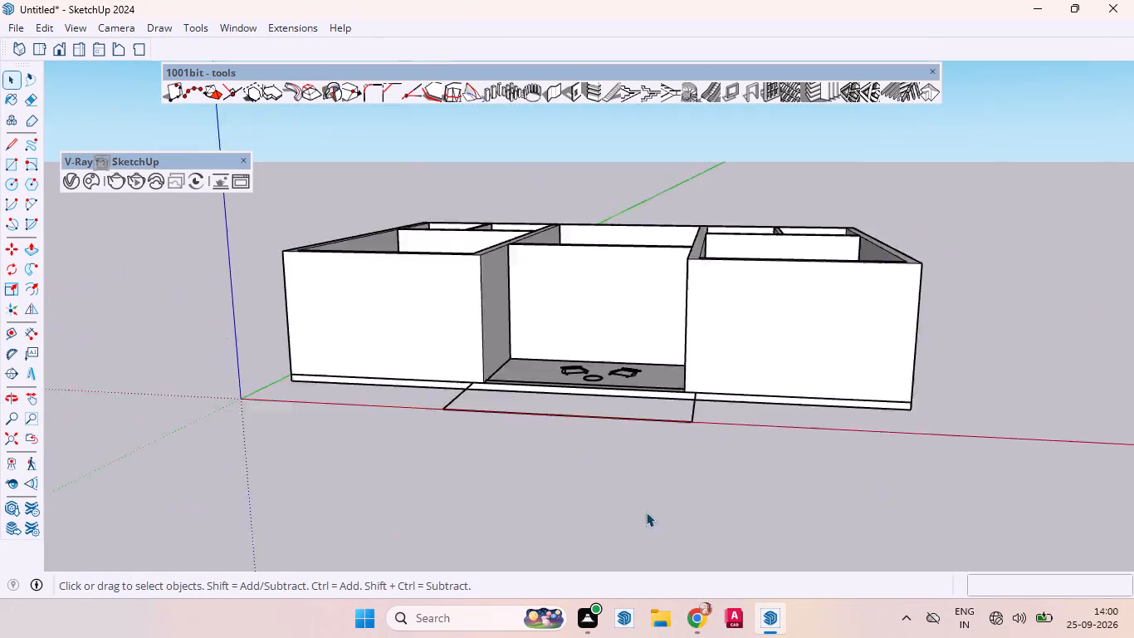
pyautogui.scroll(5, 512, 361)
pyautogui.moveTo(549, 355); pyautogui.dragTo(560, 637, button='middle')
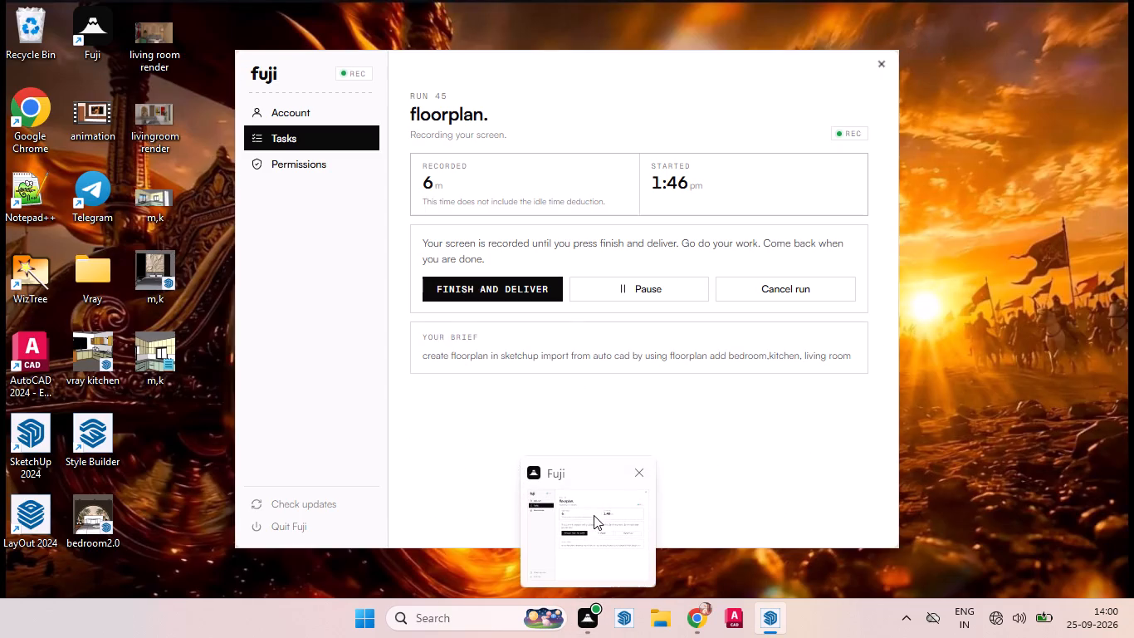
pyautogui.scroll(-3, 445, 331)
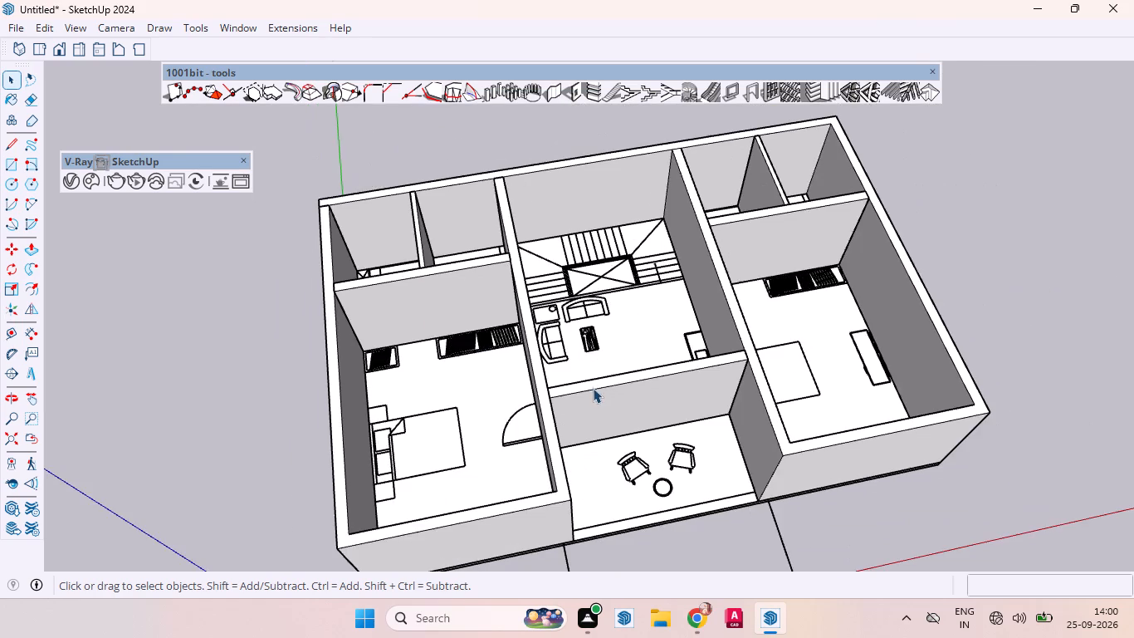
pyautogui.moveTo(580, 401); pyautogui.dragTo(482, 421, button='middle')
pyautogui.scroll(4, 607, 393)
pyautogui.scroll(-6, 868, 395)
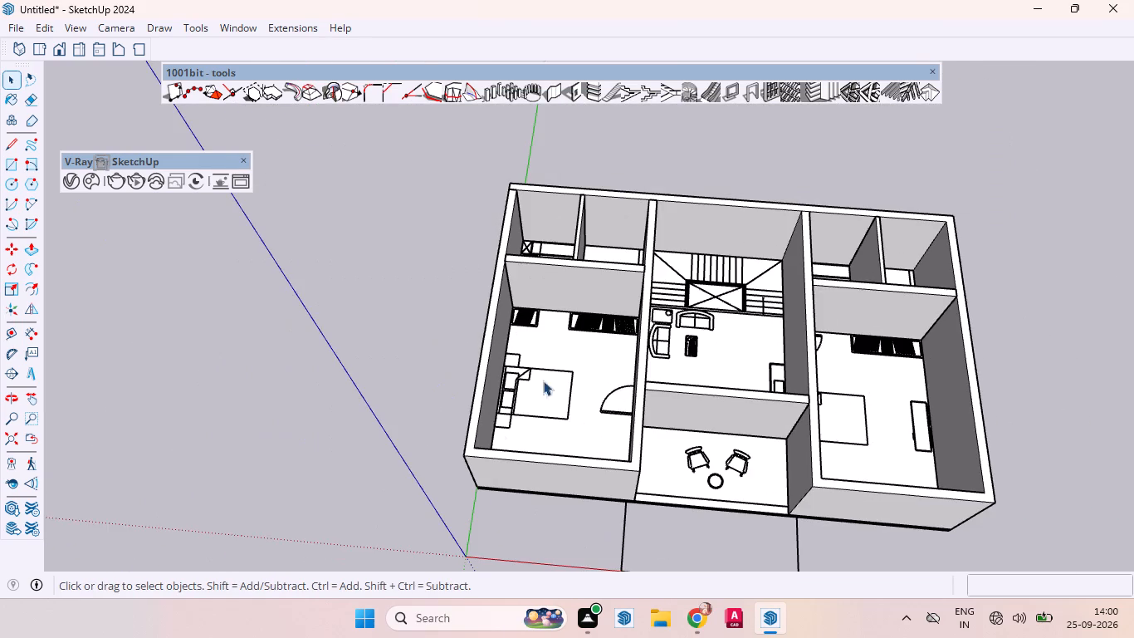
# Turn on the X-Ray face style so the plan shows through the walls.
pyautogui.scroll(5, 606, 465)
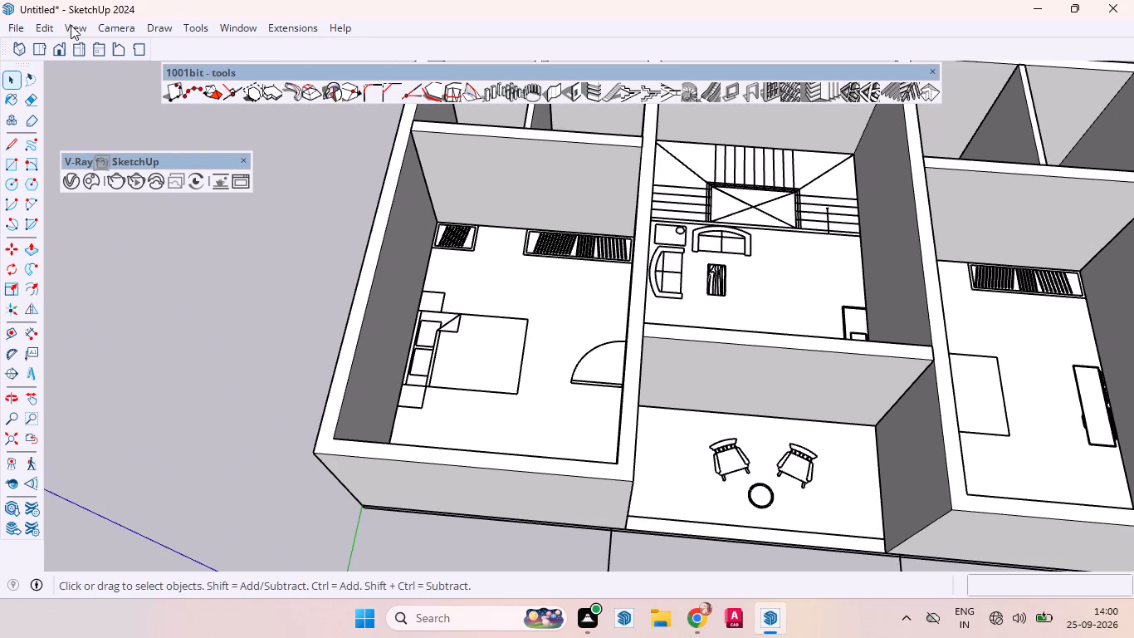
pyautogui.click(76, 22)
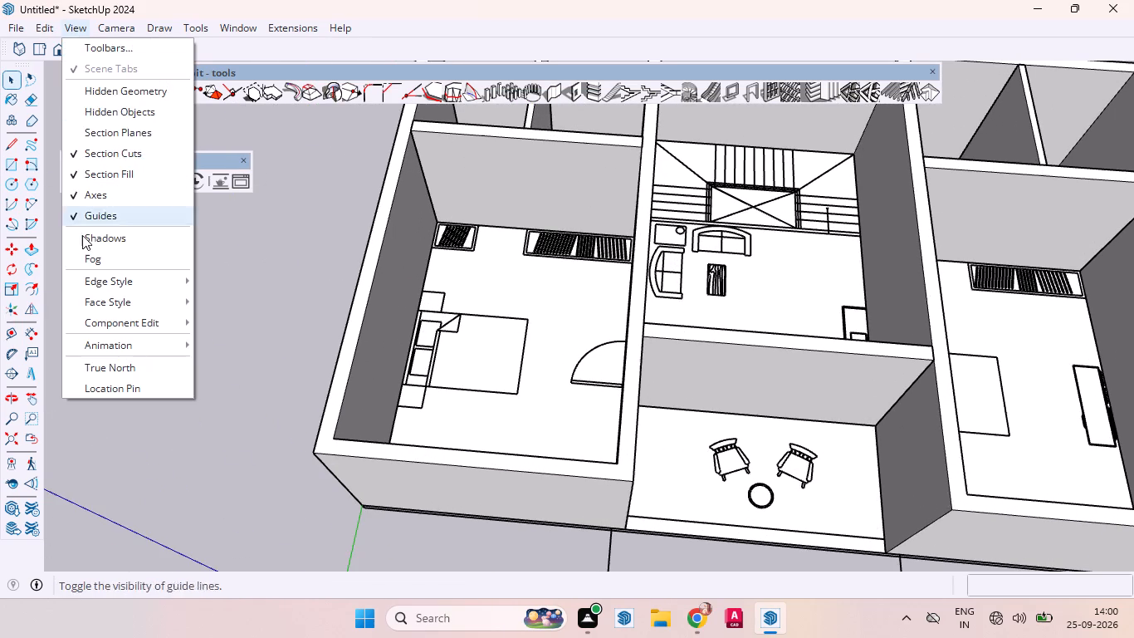
pyautogui.click(255, 305)
# Check the width of the left-hand bedroom's door on the plan with the Dimension tool.
pyautogui.scroll(8, 593, 389)
pyautogui.scroll(-1, 682, 390)
pyautogui.scroll(1, 686, 390)
pyautogui.moveTo(593, 387); pyautogui.dragTo(970, 454, button='middle')
pyautogui.scroll(1, 620, 243)
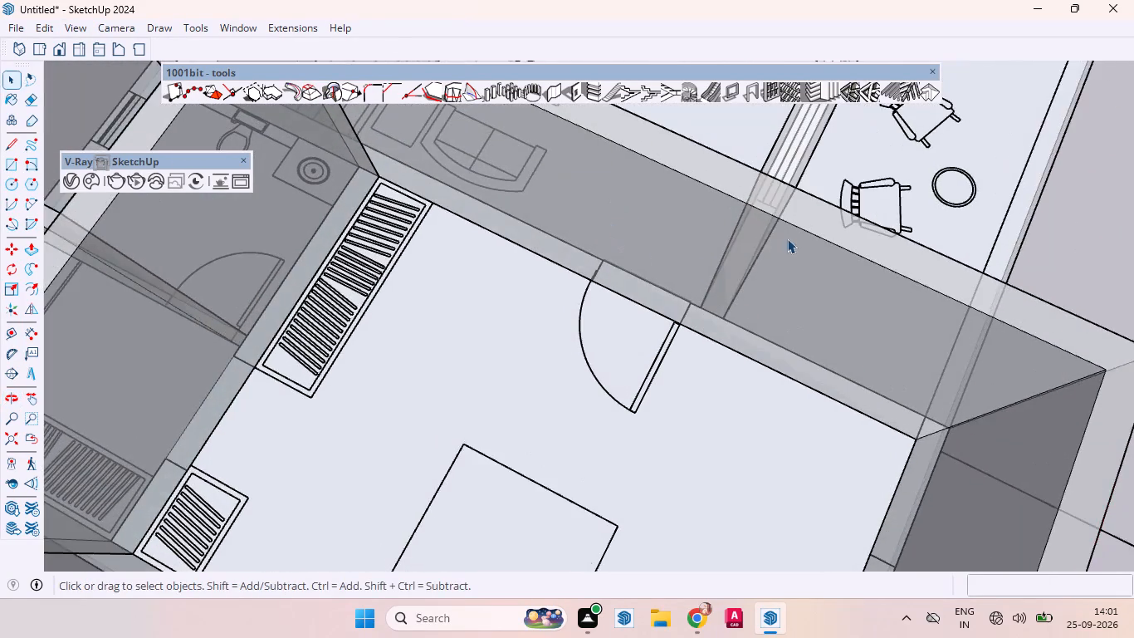
pyautogui.moveTo(787, 238); pyautogui.dragTo(114, 319, button='middle')
pyautogui.scroll(-2, 542, 213)
pyautogui.scroll(1, 556, 229)
pyautogui.scroll(-5, 559, 231)
pyautogui.moveTo(481, 297); pyautogui.dragTo(985, 238, button='middle')
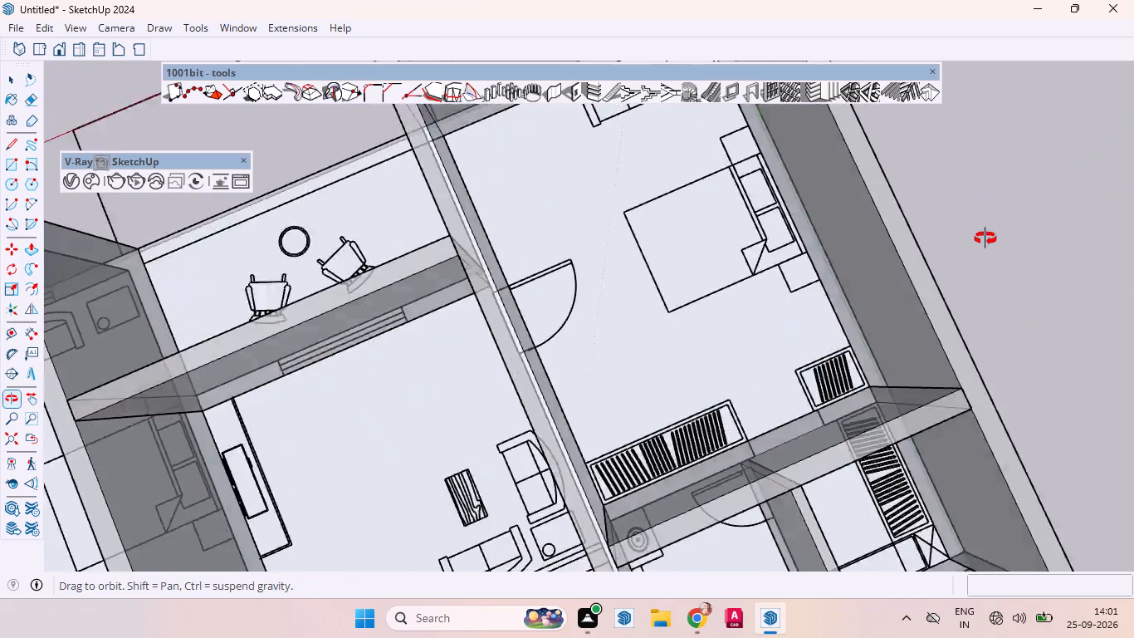
pyautogui.moveTo(985, 238); pyautogui.dragTo(1020, 223, button='middle')
pyautogui.moveTo(544, 400); pyautogui.dragTo(824, 353, button='middle')
pyautogui.scroll(2, 594, 427)
pyautogui.scroll(-2, 594, 426)
pyautogui.scroll(15, 594, 426)
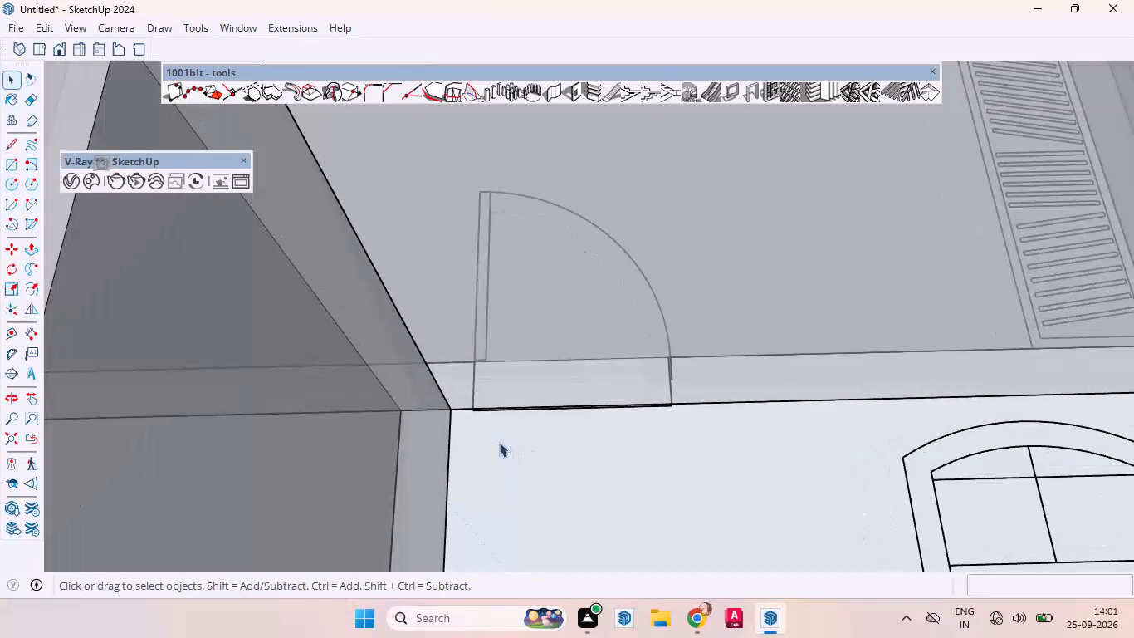
pyautogui.press('d')
pyautogui.click(477, 408)
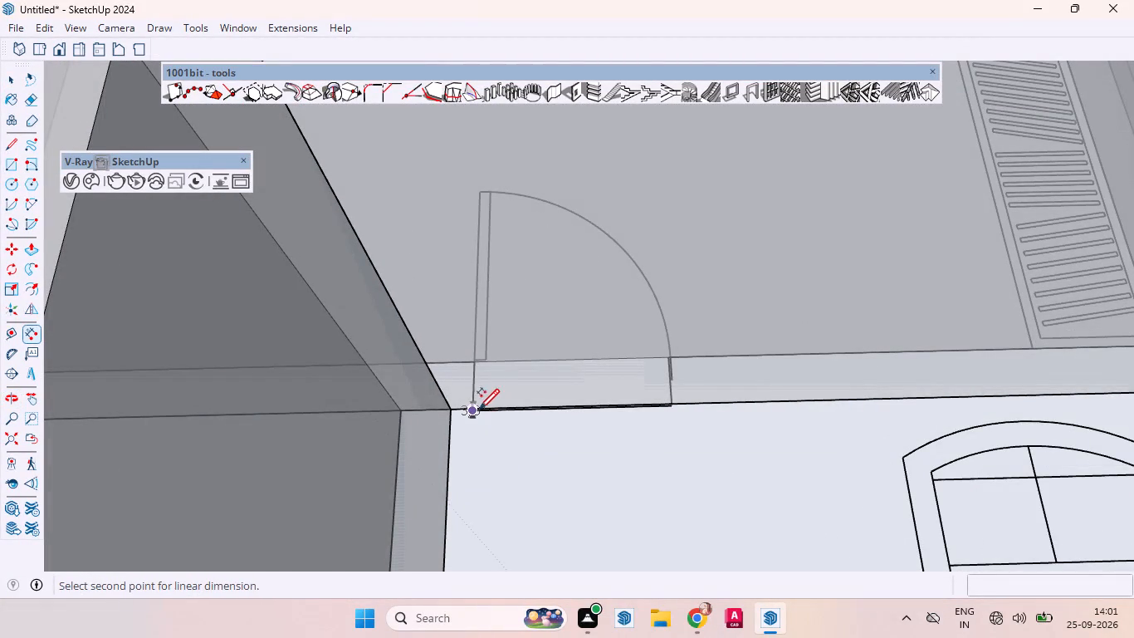
pyautogui.press('space')
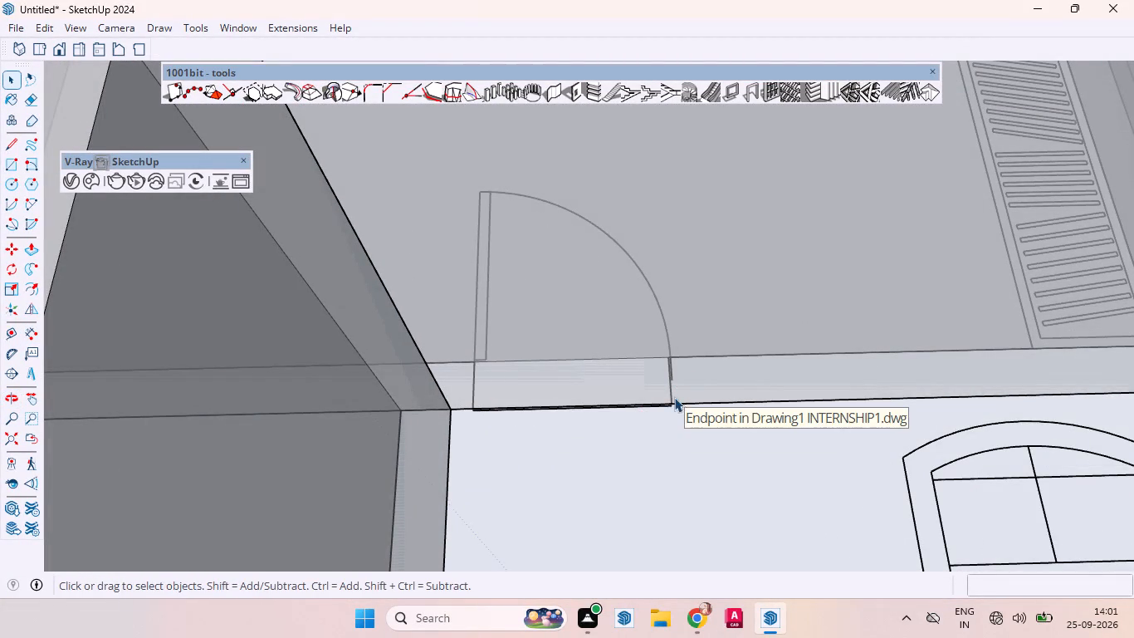
# Create a wall opening 3' wide and 7' high at the left-hand bedroom's door beside the balcony wall.
pyautogui.click(575, 101)
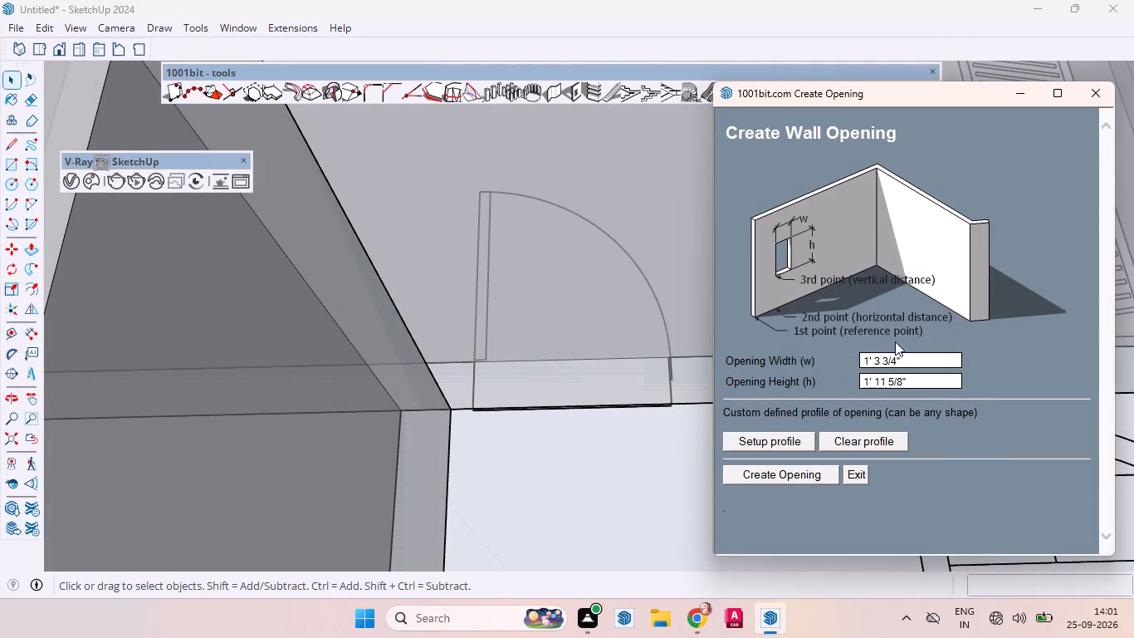
pyautogui.click(903, 355)
pyautogui.press('BackSpace')
pyautogui.write("3'")
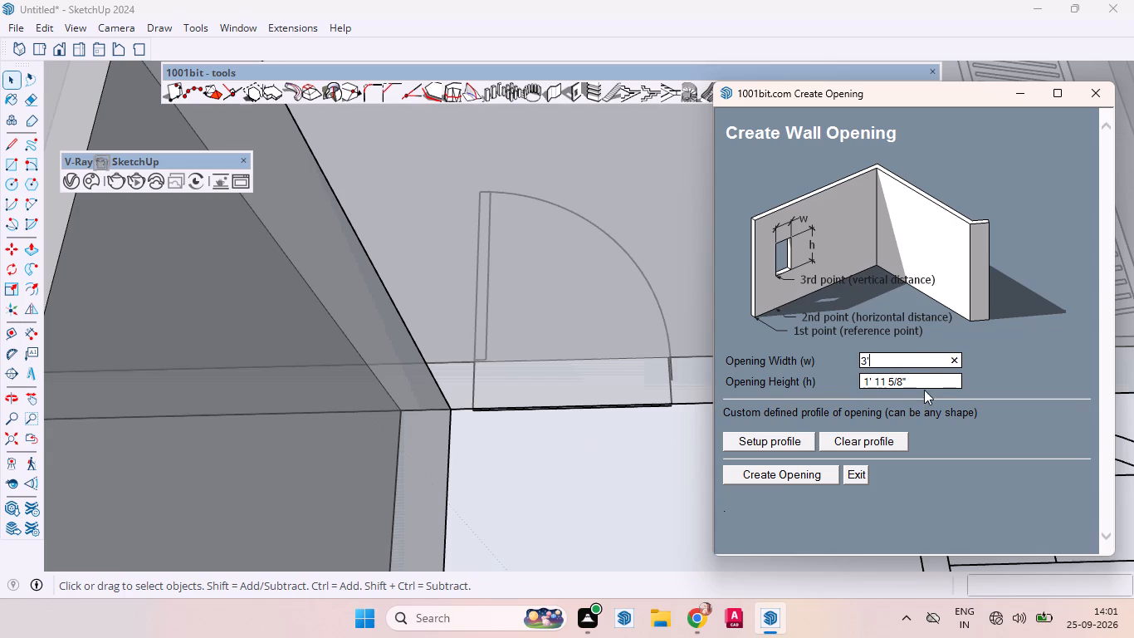
pyautogui.click(918, 381)
pyautogui.press('BackSpace')
pyautogui.write("7'")
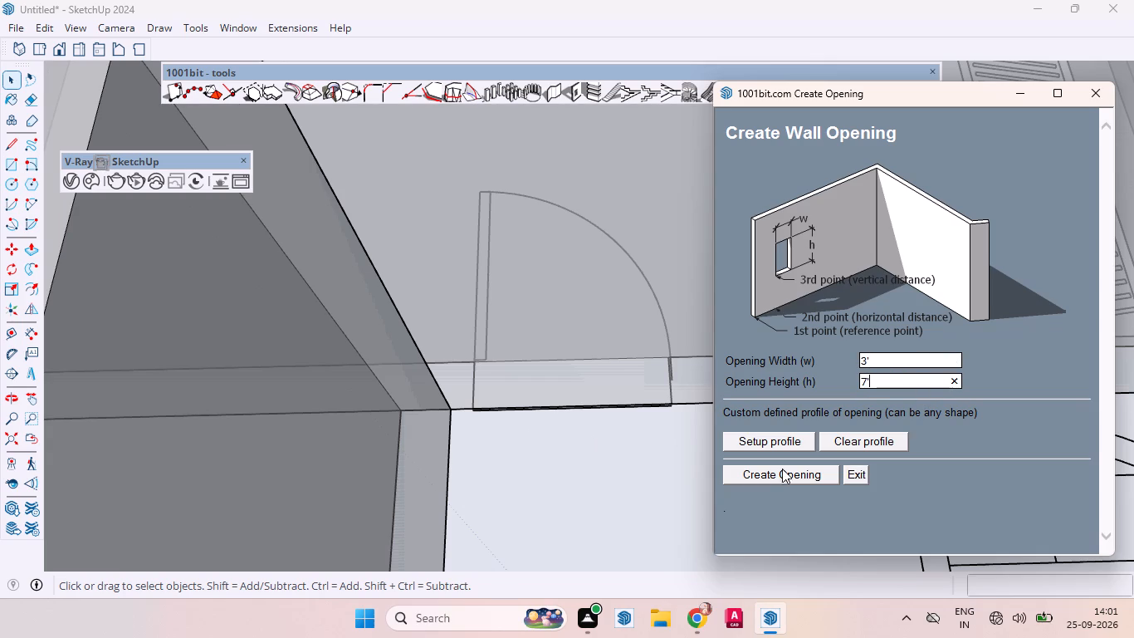
pyautogui.click(779, 469)
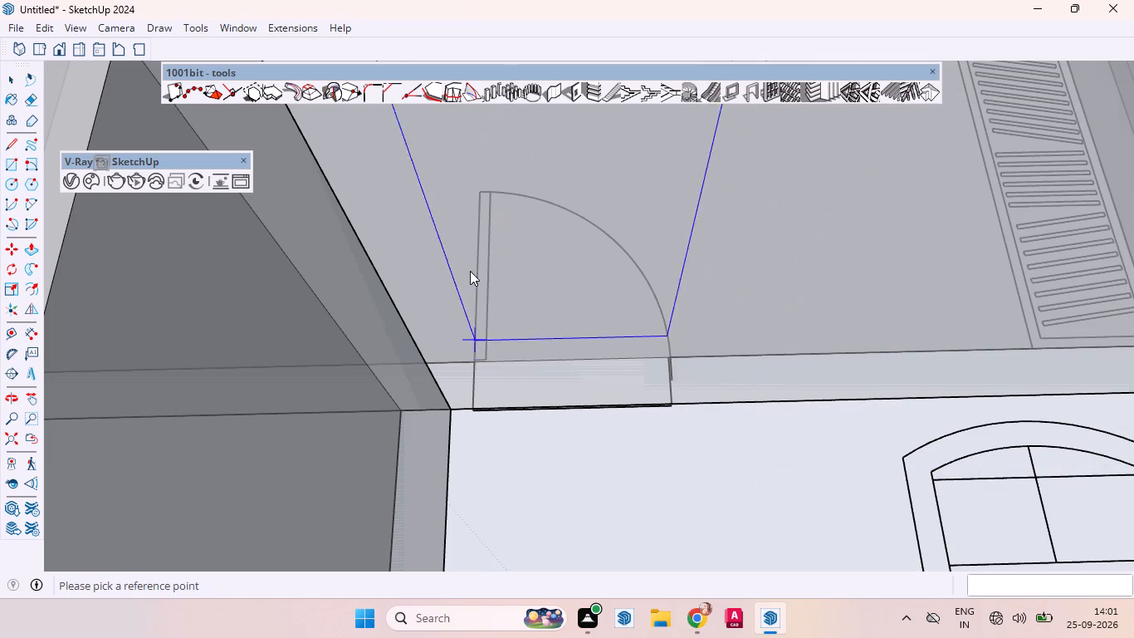
pyautogui.click(474, 406)
pyautogui.click(474, 406)
# Place the same 3' by 7' opening at the right-hand bedroom's door, in the wall facing the living area.
pyautogui.scroll(-1, 571, 435)
pyautogui.scroll(2, 564, 445)
pyautogui.scroll(-13, 550, 457)
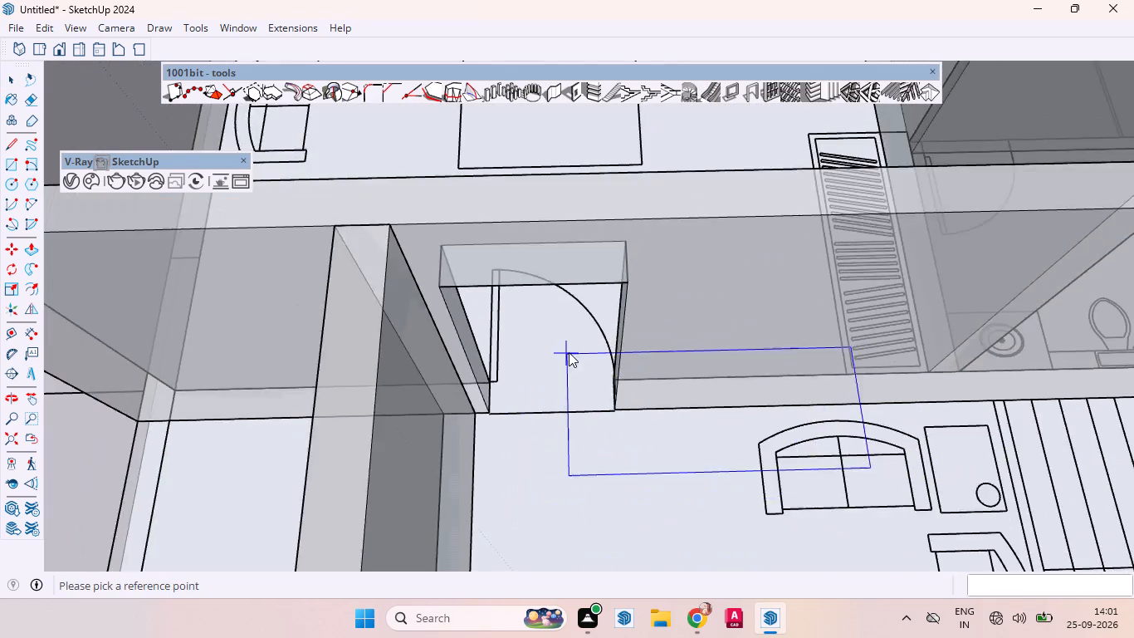
pyautogui.scroll(-9, 569, 352)
pyautogui.scroll(-5, 561, 256)
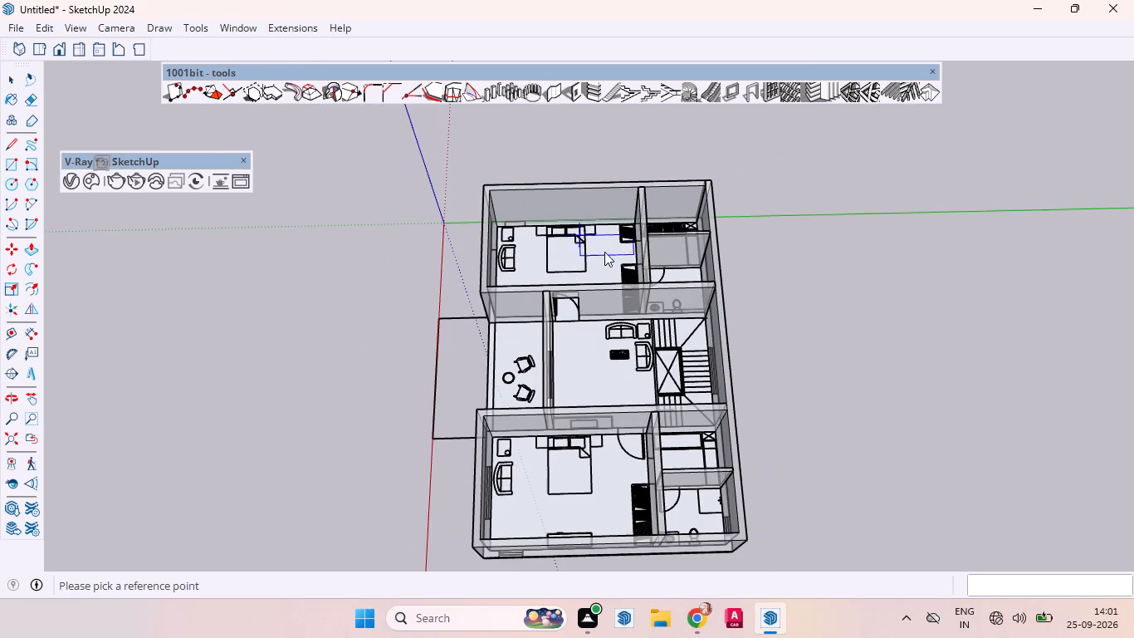
pyautogui.scroll(3, 624, 472)
pyautogui.scroll(-1, 634, 472)
pyautogui.scroll(1, 634, 472)
pyautogui.scroll(-3, 635, 472)
pyautogui.scroll(18, 635, 472)
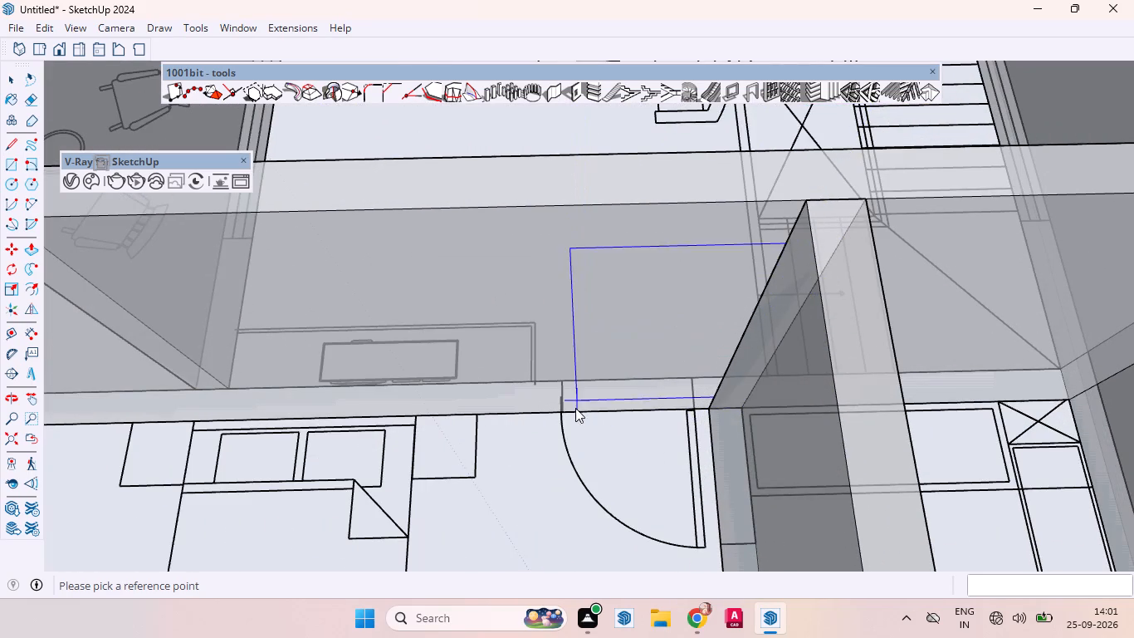
pyautogui.doubleClick(559, 410)
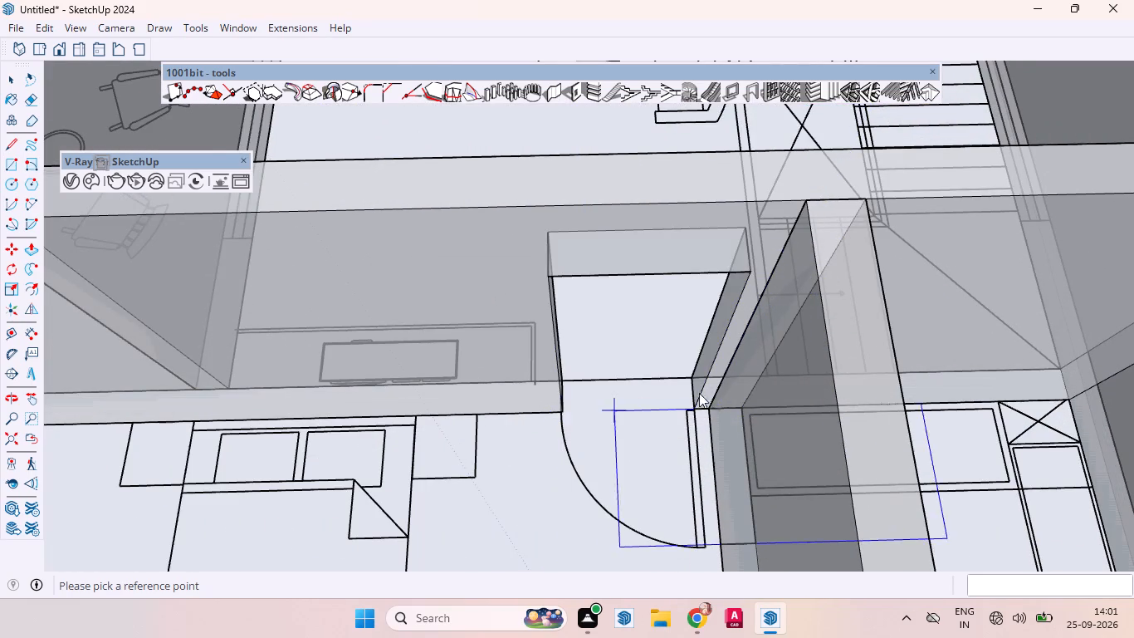
# Check the width of the right-hand bathroom's door on the partition beside the dressing area with the Dimension tool.
pyautogui.scroll(-11, 631, 408)
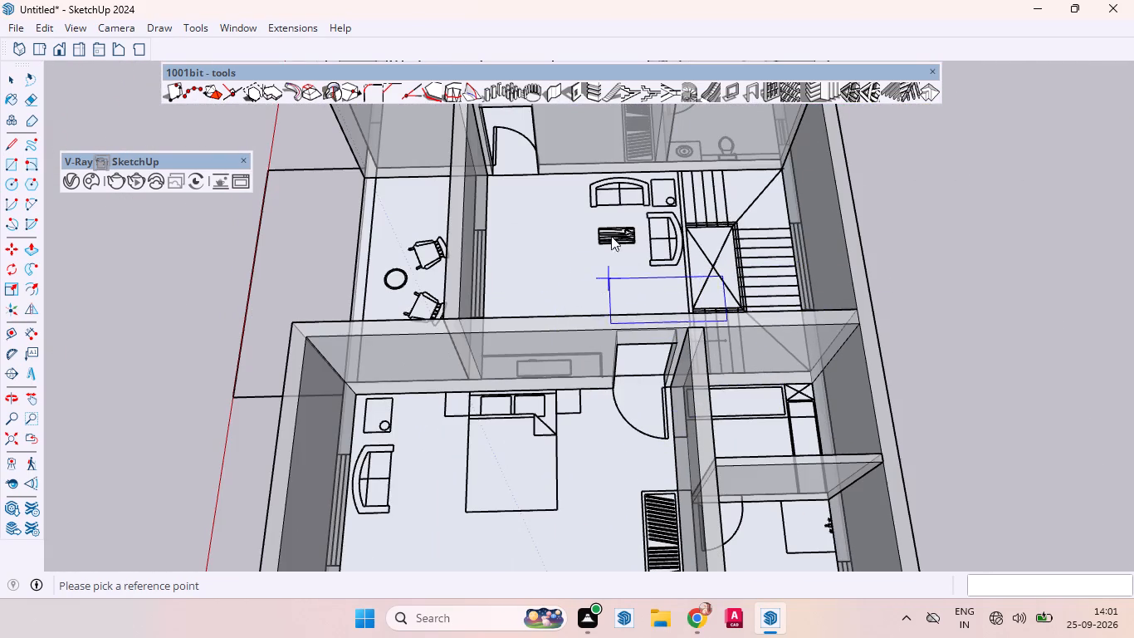
pyautogui.scroll(-6, 724, 326)
pyautogui.moveTo(625, 350); pyautogui.dragTo(841, 286, button='middle')
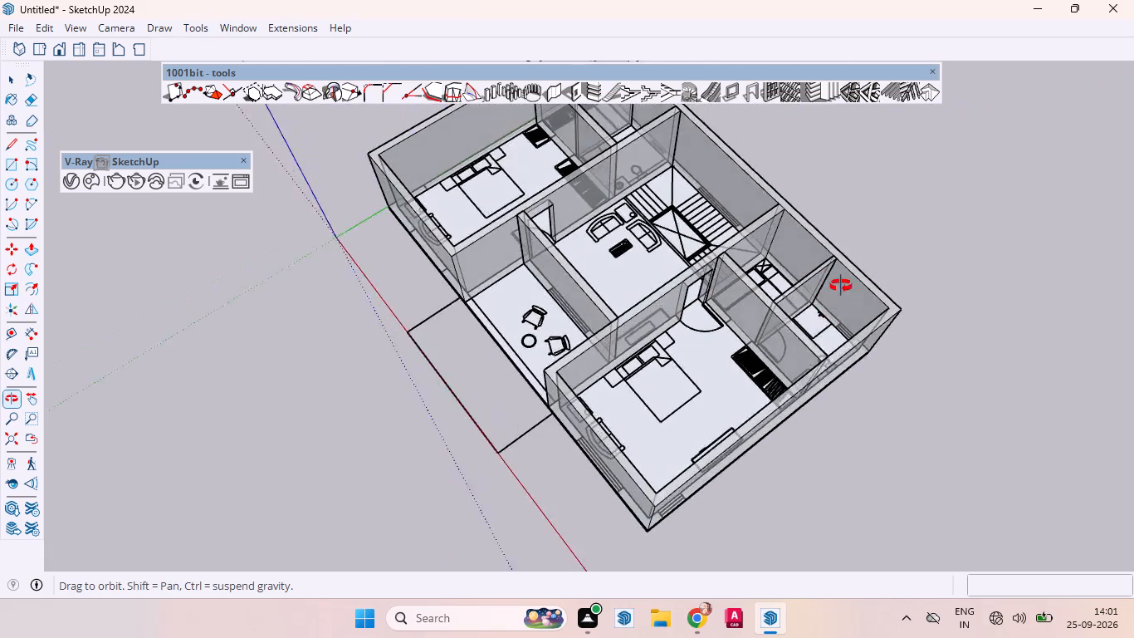
pyautogui.moveTo(841, 286); pyautogui.dragTo(568, 293, button='middle')
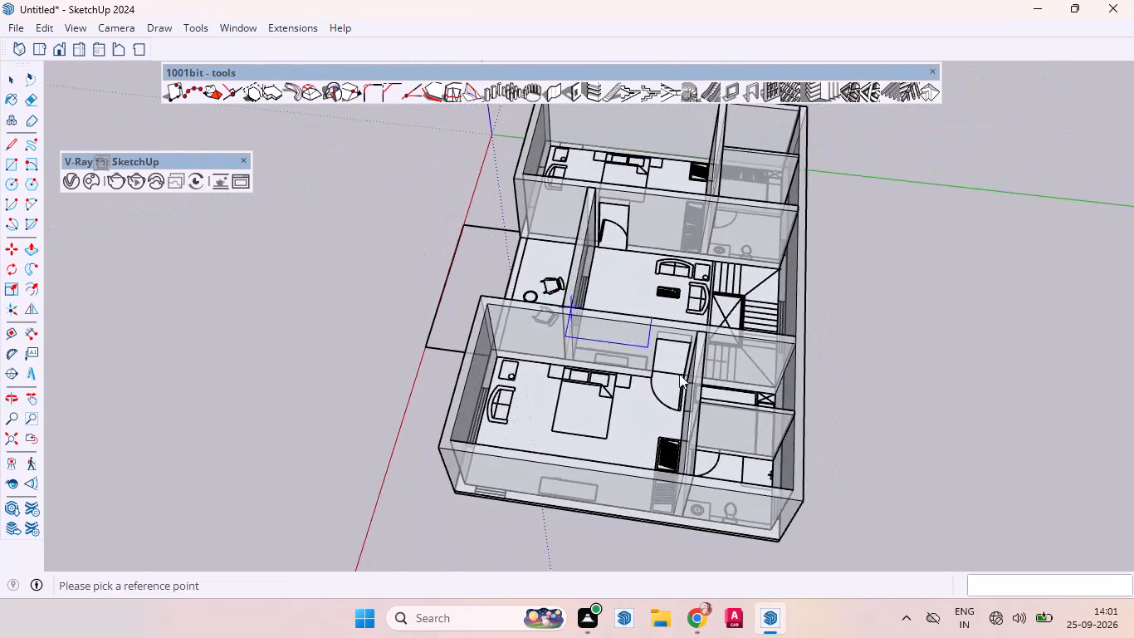
pyautogui.scroll(5, 741, 448)
pyautogui.scroll(-1, 741, 448)
pyautogui.scroll(2, 741, 448)
pyautogui.scroll(-1, 741, 448)
pyautogui.scroll(7, 741, 448)
pyautogui.scroll(-1, 677, 460)
pyautogui.scroll(3, 677, 460)
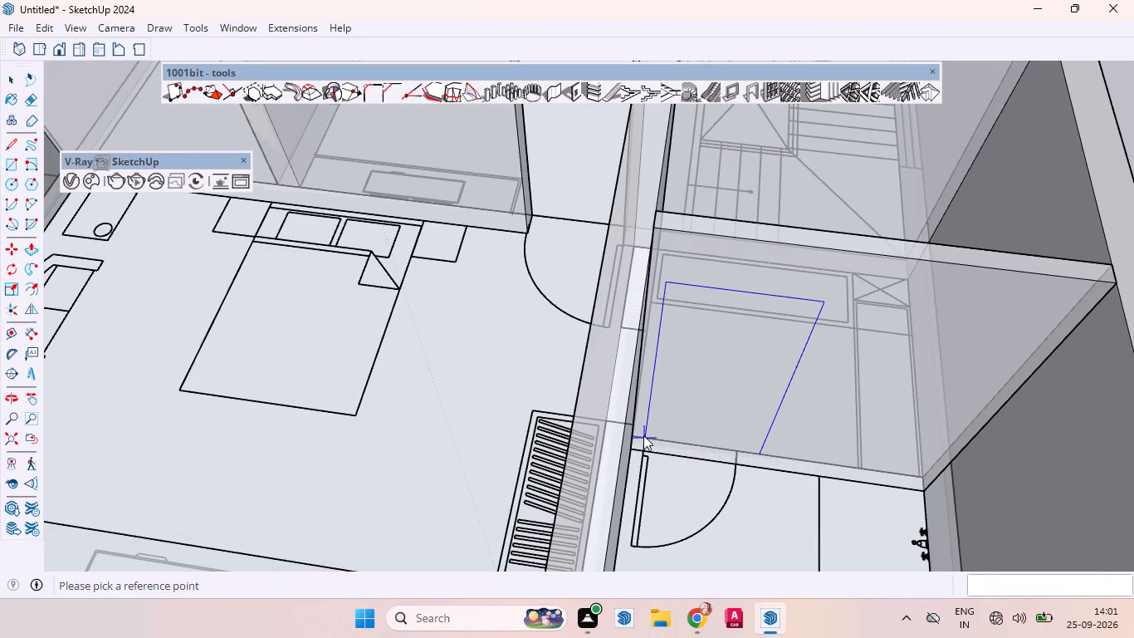
pyautogui.press('space')
pyautogui.press('d')
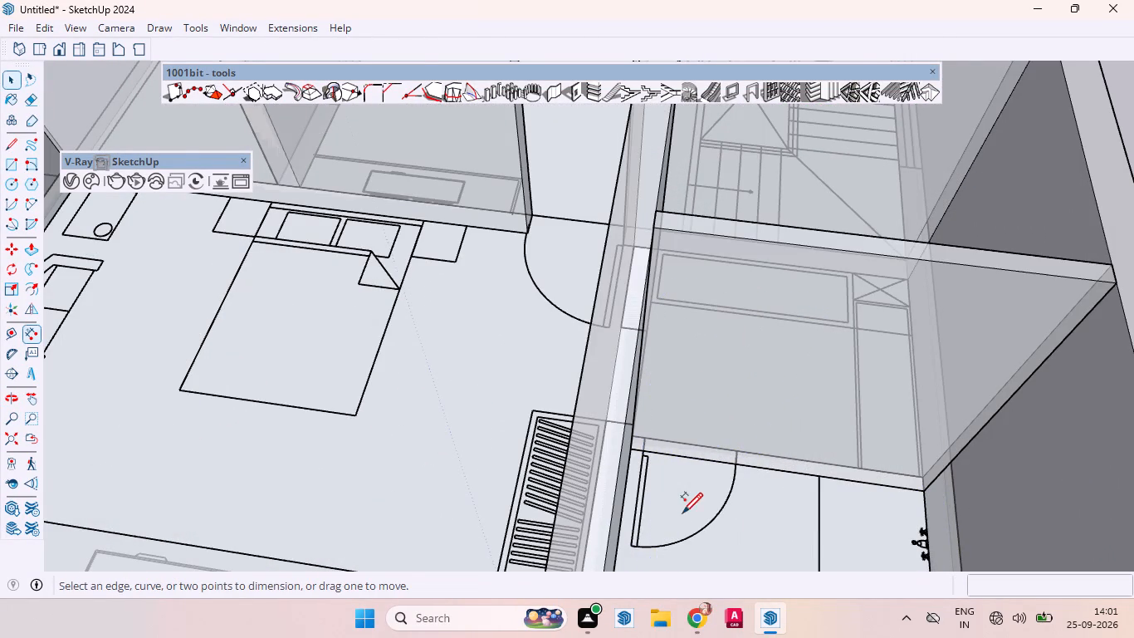
pyautogui.scroll(1, 681, 484)
pyautogui.scroll(-1, 680, 483)
pyautogui.scroll(8, 679, 483)
pyautogui.scroll(-3, 669, 448)
pyautogui.scroll(2, 669, 448)
pyautogui.scroll(-1, 669, 448)
pyautogui.click(630, 444)
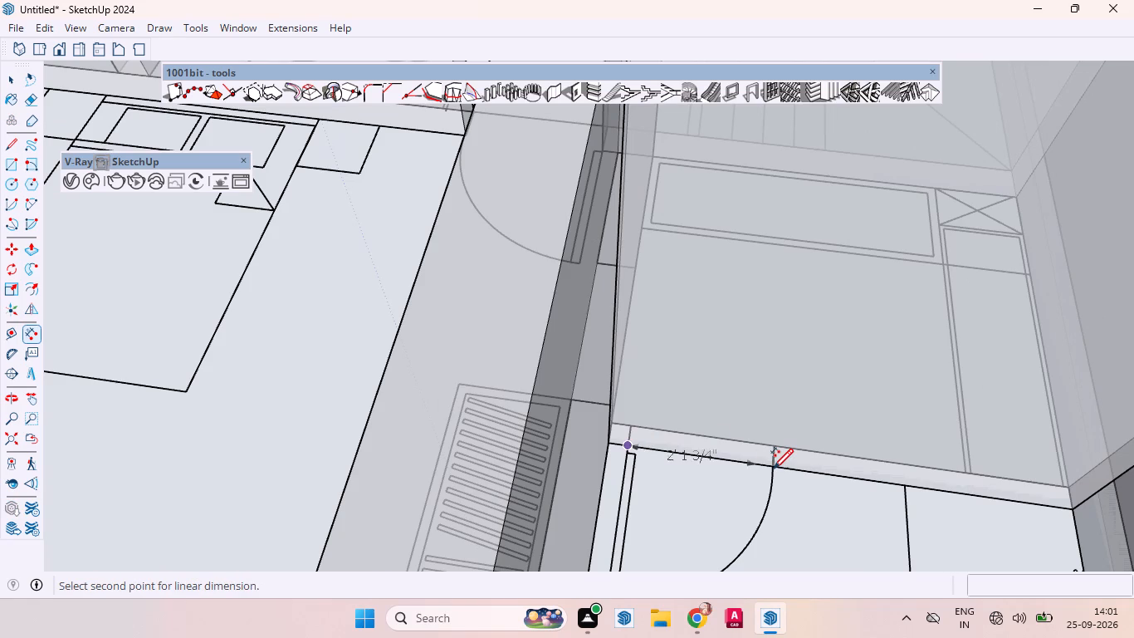
pyautogui.press('space')
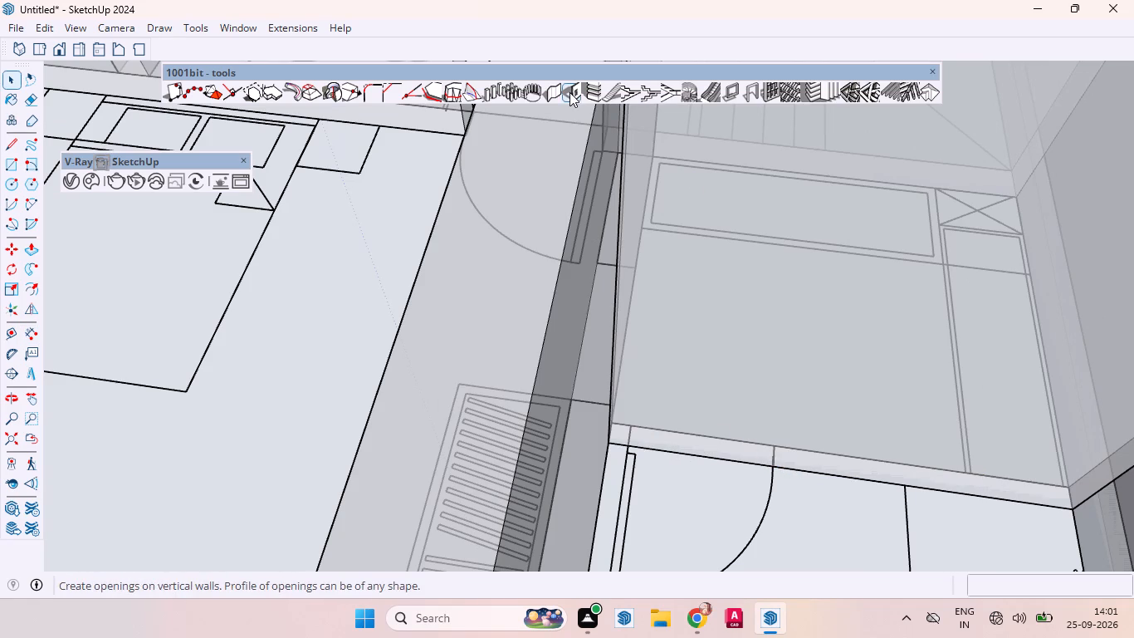
# Create a wall opening 2'5" wide and 7' high at the right-hand bathroom's door in the dressing area partition.
pyautogui.click(569, 92)
pyautogui.click(872, 357)
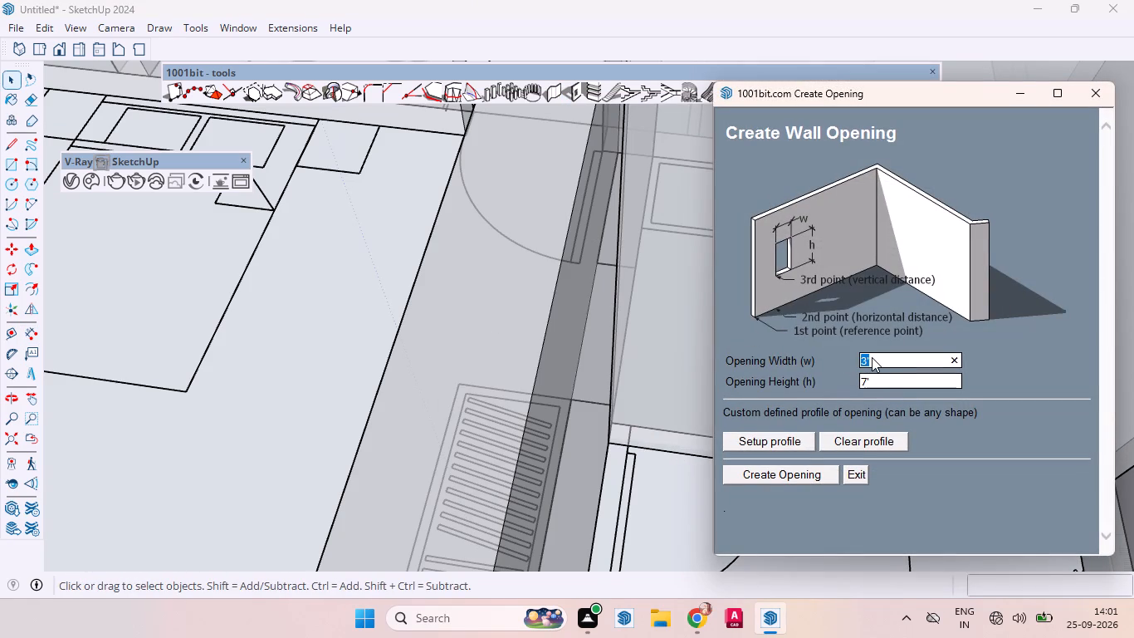
pyautogui.press('BackSpace')
pyautogui.write("2'5")
pyautogui.click(804, 469)
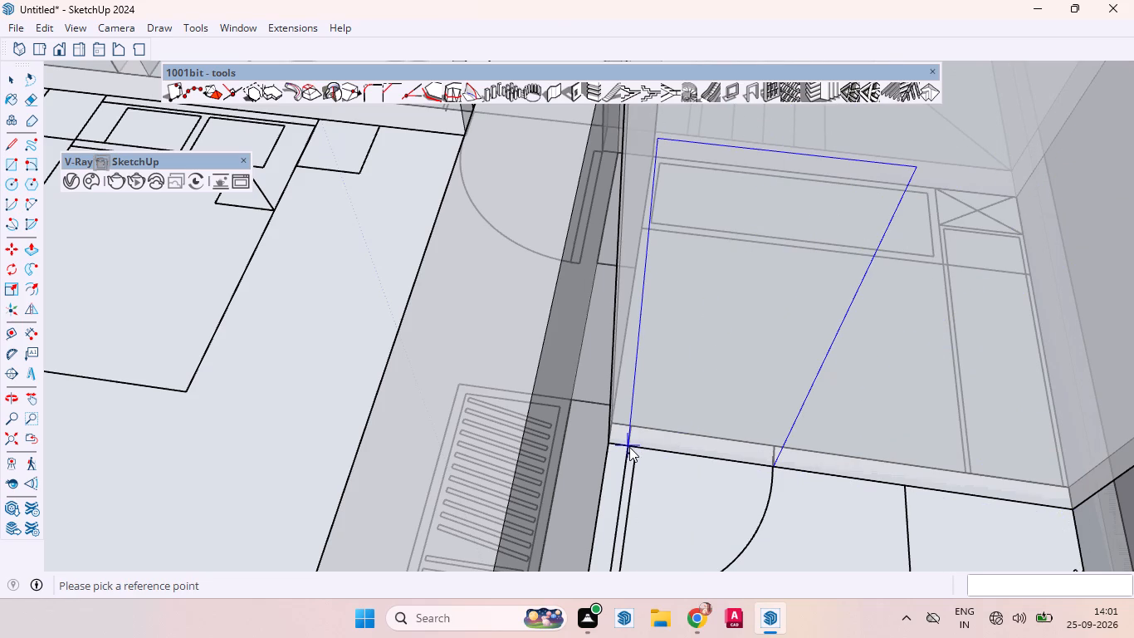
pyautogui.doubleClick(629, 447)
# Place the same 2'5" by 7' opening at the left-hand bathroom's door, in the partition to the dressing area.
pyautogui.scroll(-13, 747, 410)
pyautogui.scroll(1, 710, 434)
pyautogui.scroll(-1, 712, 429)
pyautogui.scroll(-5, 773, 311)
pyautogui.moveTo(612, 351); pyautogui.dragTo(1052, 366, button='middle')
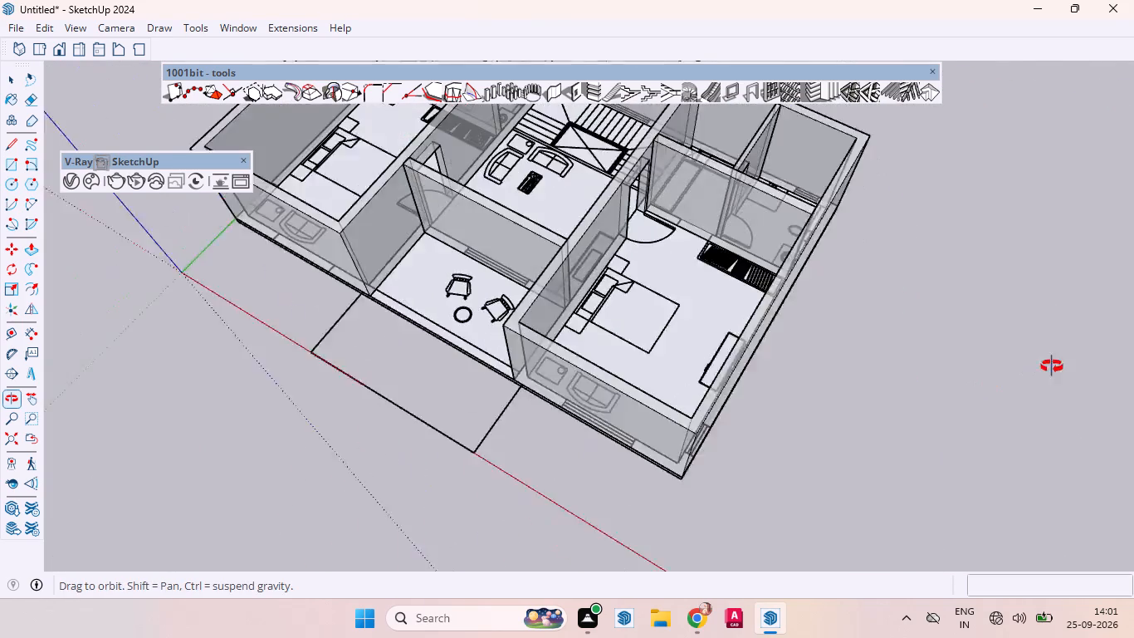
pyautogui.moveTo(1052, 366); pyautogui.dragTo(1063, 361, button='middle')
pyautogui.scroll(1, 1065, 354)
pyautogui.scroll(-6, 811, 447)
pyautogui.scroll(14, 445, 121)
pyautogui.scroll(-1, 546, 209)
pyautogui.scroll(1, 546, 209)
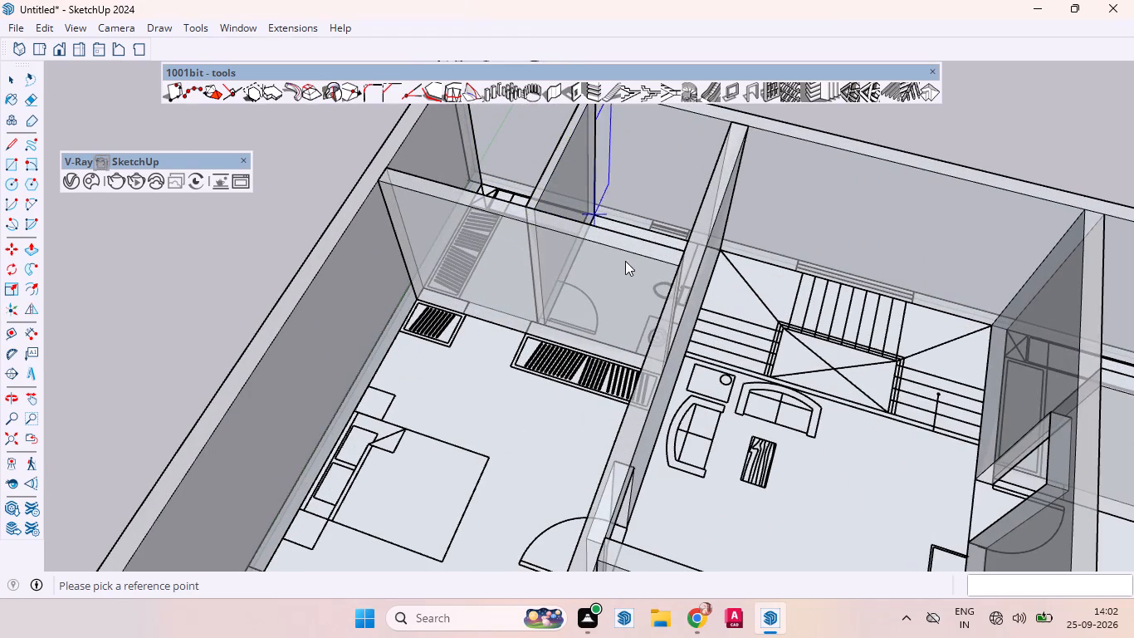
pyautogui.moveTo(511, 307); pyautogui.dragTo(386, 174, button='middle')
pyautogui.scroll(1, 511, 307)
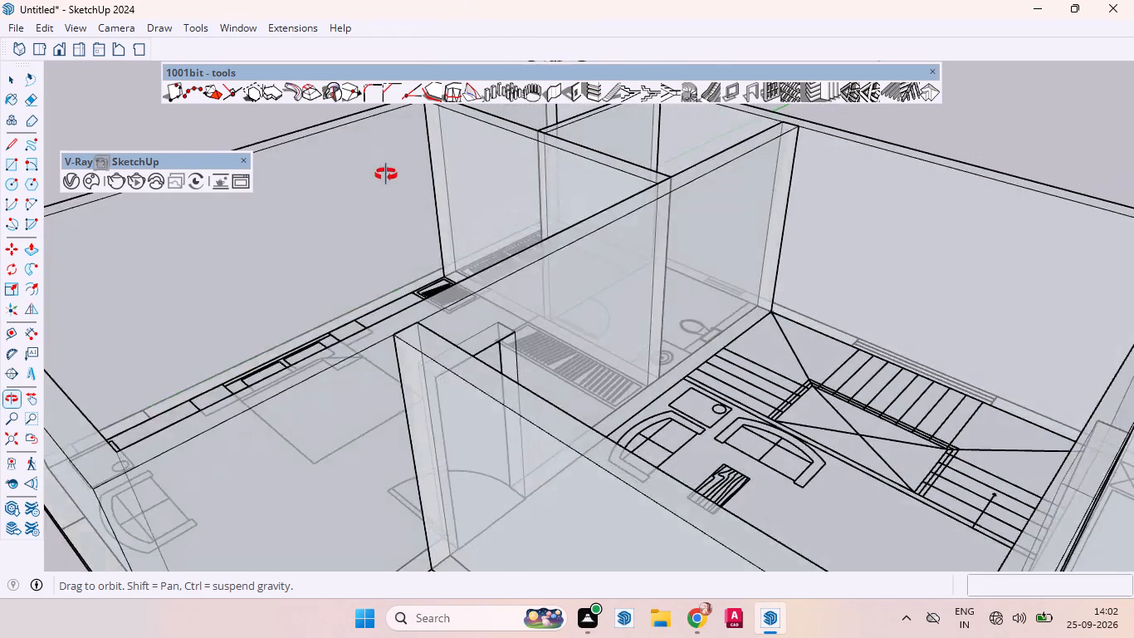
pyautogui.moveTo(386, 174); pyautogui.dragTo(1089, 258, button='middle')
pyautogui.scroll(3, 340, 207)
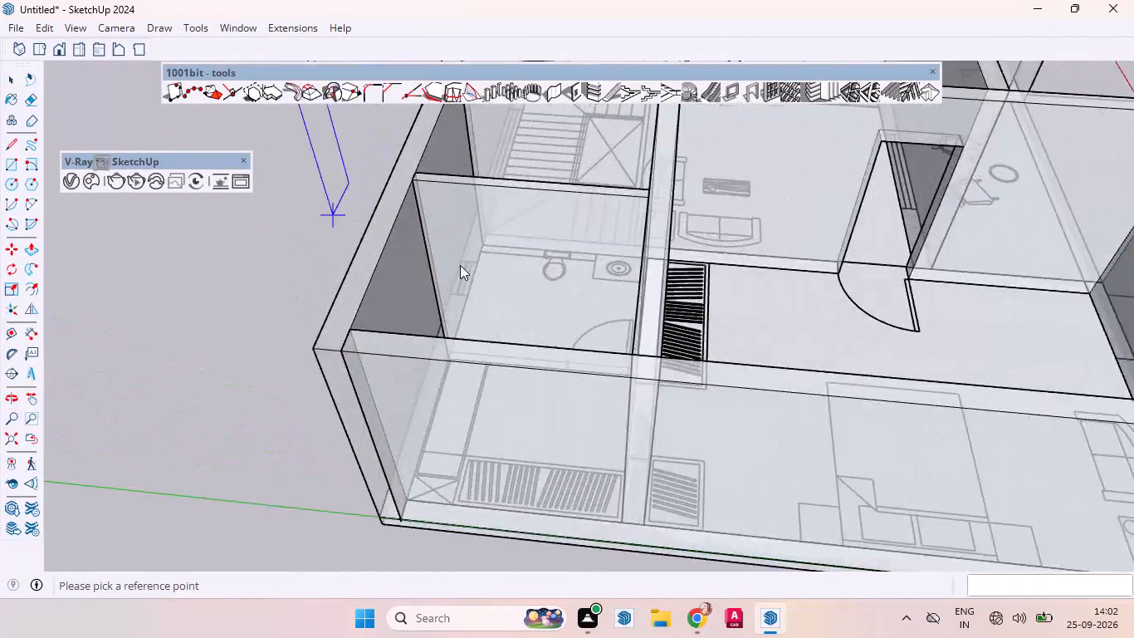
pyautogui.scroll(6, 460, 265)
pyautogui.scroll(-1, 607, 283)
pyautogui.scroll(3, 609, 287)
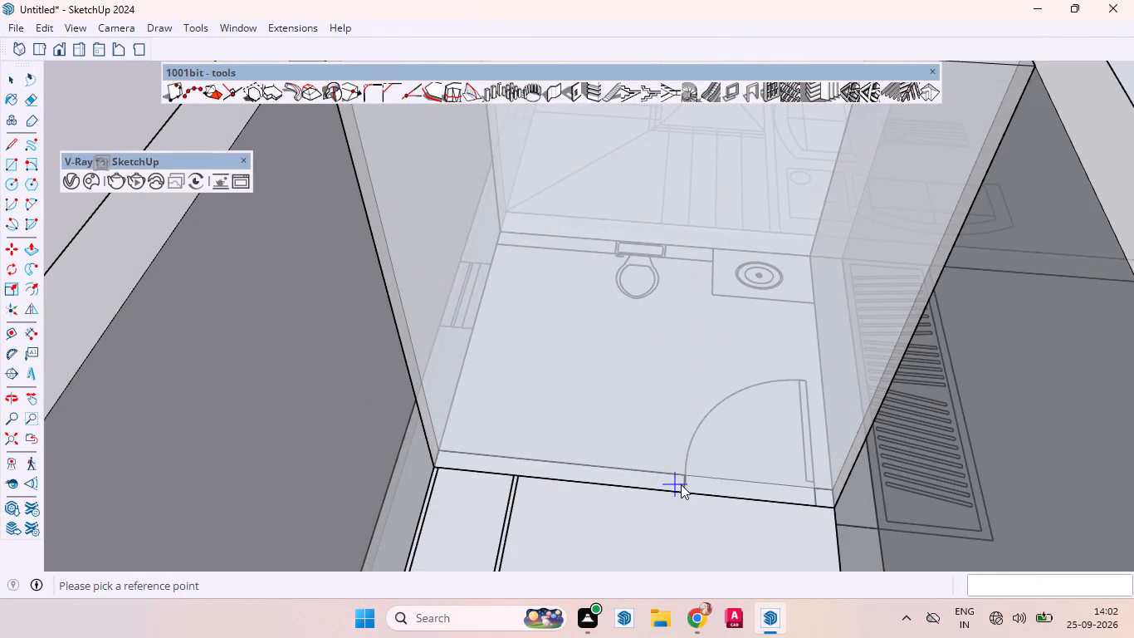
pyautogui.doubleClick(682, 492)
pyautogui.scroll(-6, 660, 349)
pyautogui.scroll(2, 657, 345)
pyautogui.scroll(-2, 655, 343)
pyautogui.scroll(1, 620, 298)
pyautogui.scroll(-7, 620, 298)
pyautogui.scroll(1, 633, 327)
pyautogui.scroll(-3, 635, 333)
pyautogui.moveTo(643, 343); pyautogui.dragTo(514, 377, button='middle')
pyautogui.press('space')
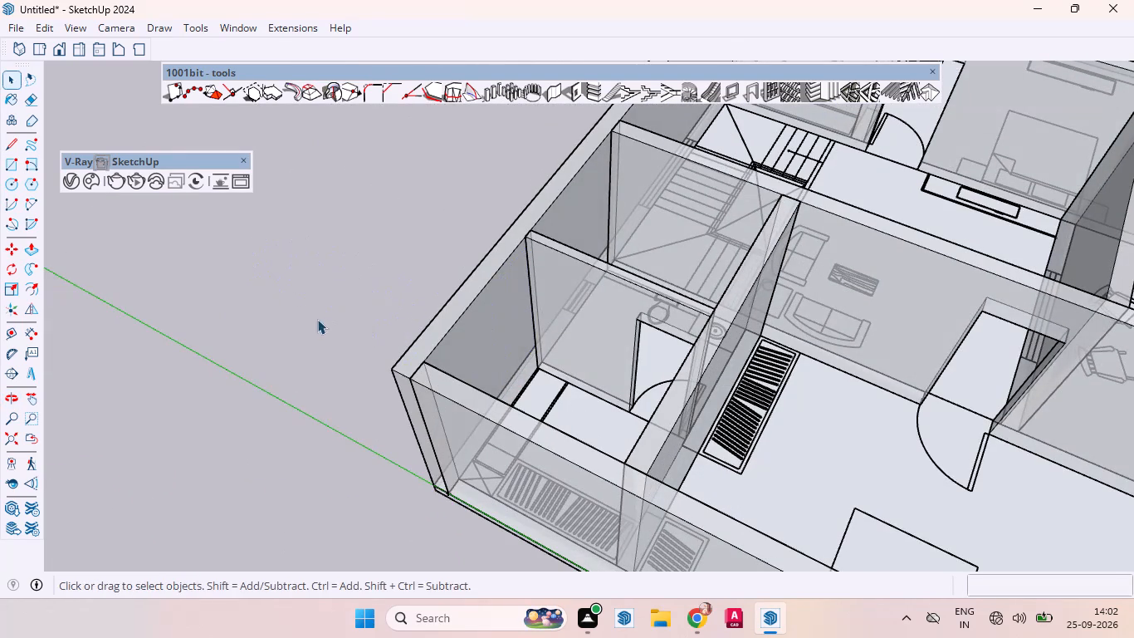
# Examine the whole floor in X-Ray view, checking the bedroom and bathroom door openings against the plan.
pyautogui.scroll(-11, 322, 309)
pyautogui.moveTo(697, 332); pyautogui.dragTo(439, 424, button='middle')
pyautogui.scroll(2, 770, 313)
pyautogui.scroll(-2, 802, 288)
pyautogui.scroll(4, 809, 284)
pyautogui.moveTo(818, 285); pyautogui.dragTo(807, 311, button='middle')
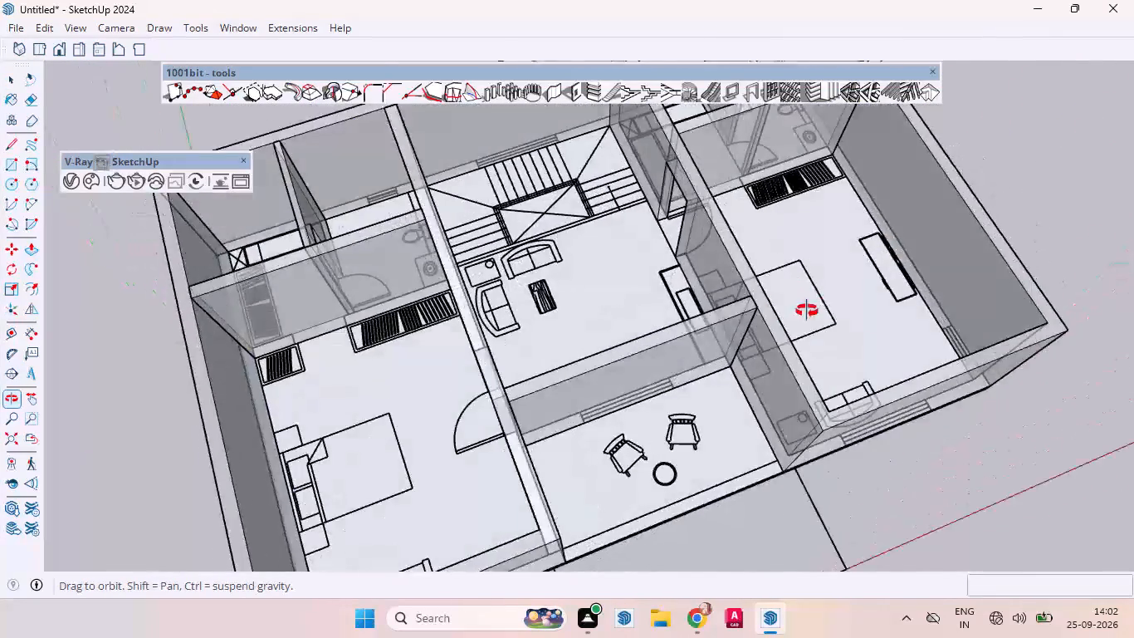
pyautogui.moveTo(807, 311); pyautogui.dragTo(681, 349, button='middle')
pyautogui.scroll(-4, 598, 263)
pyautogui.scroll(1, 635, 256)
pyautogui.scroll(-2, 637, 256)
pyautogui.scroll(10, 586, 200)
pyautogui.scroll(-4, 511, 272)
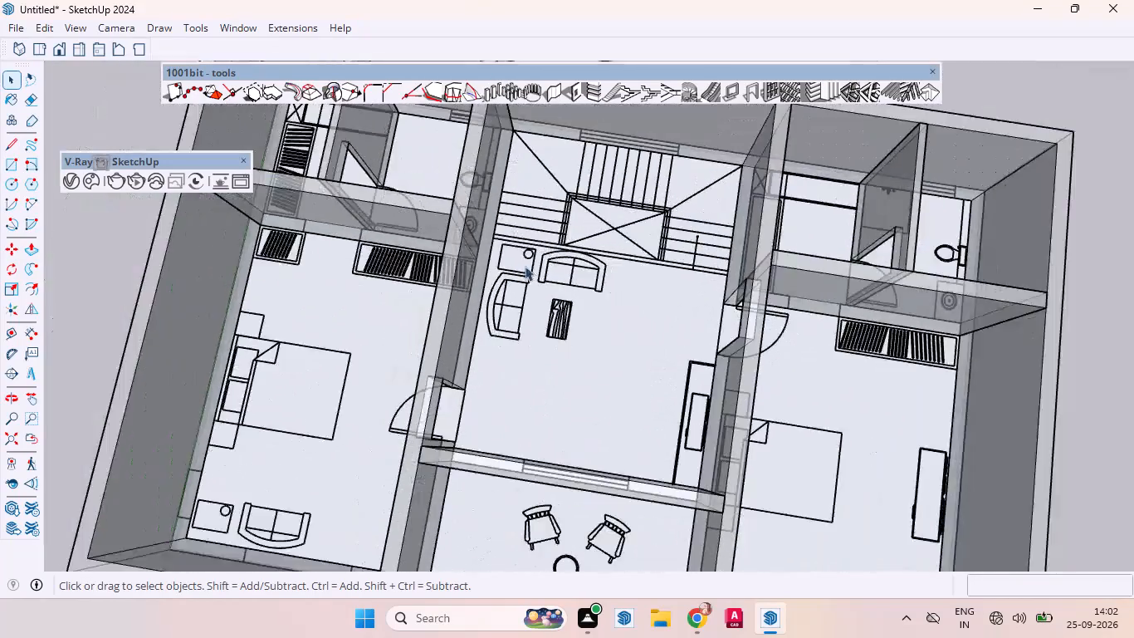
# Check the width of the sliding door between the living room and the front balcony with the Dimension tool.
pyautogui.scroll(-16, 525, 266)
pyautogui.click(824, 313)
pyautogui.scroll(5, 570, 337)
pyautogui.scroll(-2, 570, 337)
pyautogui.scroll(1, 570, 337)
pyautogui.scroll(-1, 570, 337)
pyautogui.scroll(11, 555, 336)
pyautogui.moveTo(477, 337); pyautogui.dragTo(579, 276, button='middle')
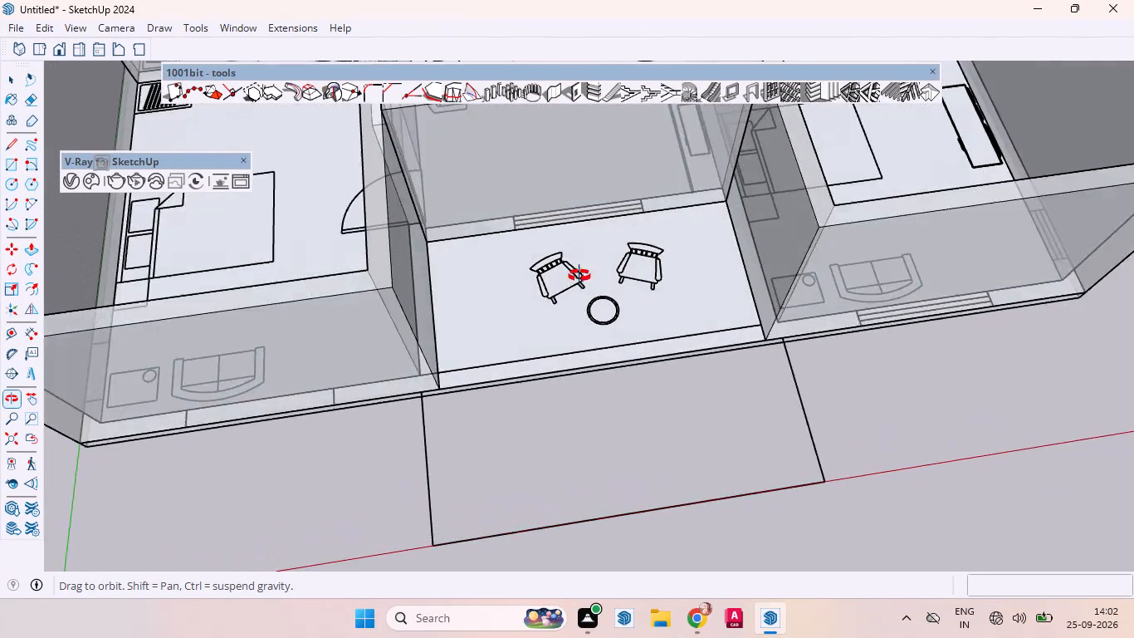
pyautogui.moveTo(579, 276); pyautogui.dragTo(558, 294, button='middle')
pyautogui.scroll(-6, 552, 273)
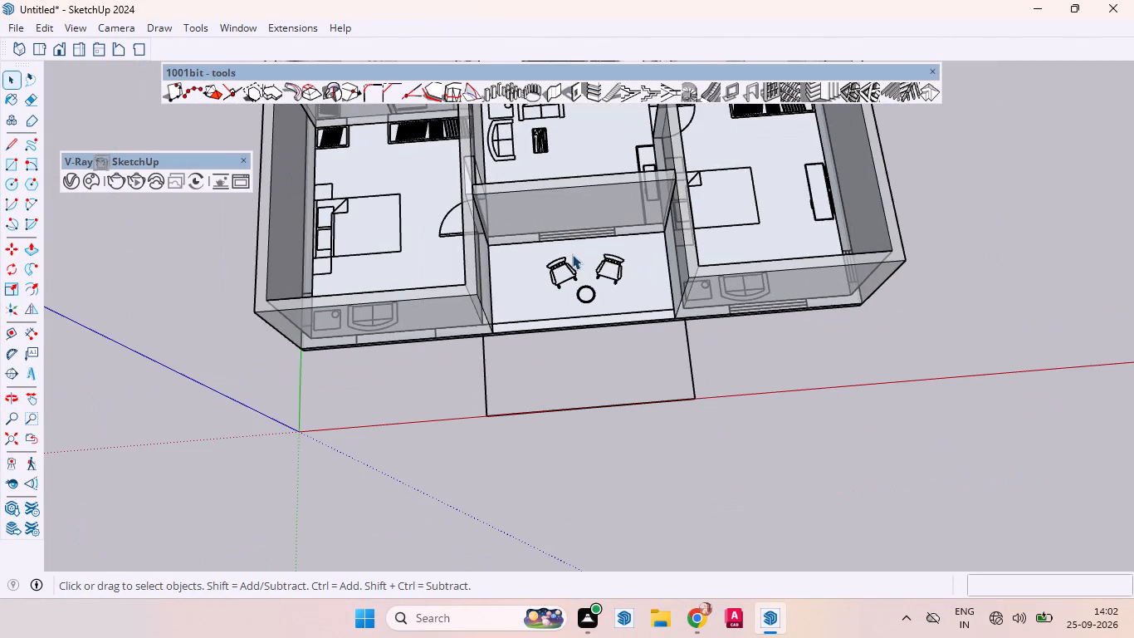
pyautogui.press('d')
pyautogui.scroll(10, 569, 235)
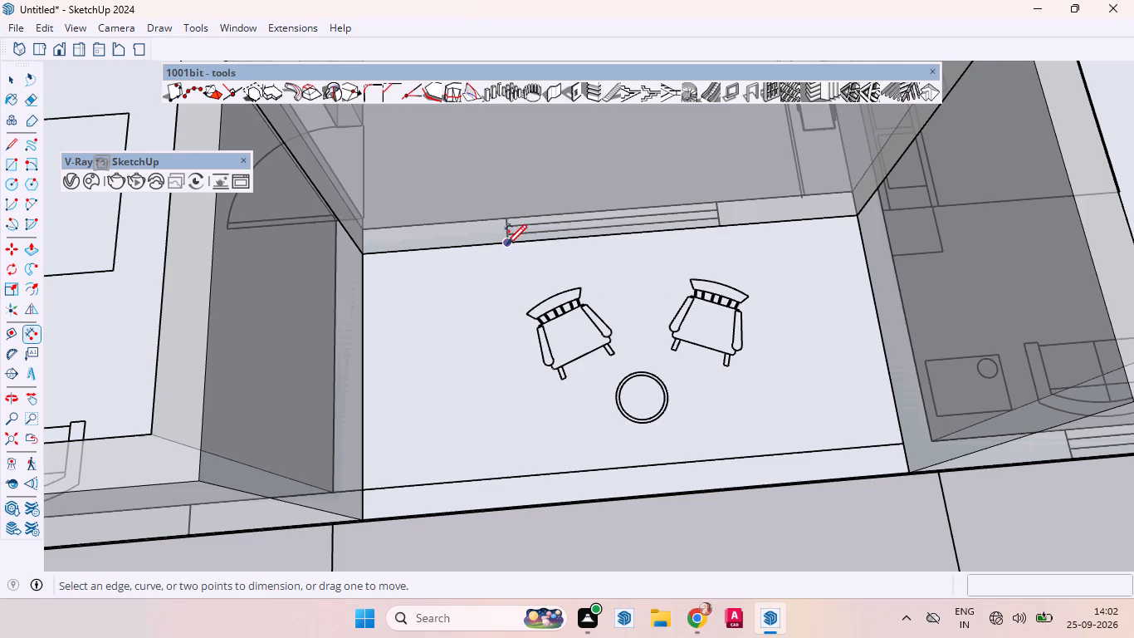
pyautogui.click(506, 243)
pyautogui.press('space')
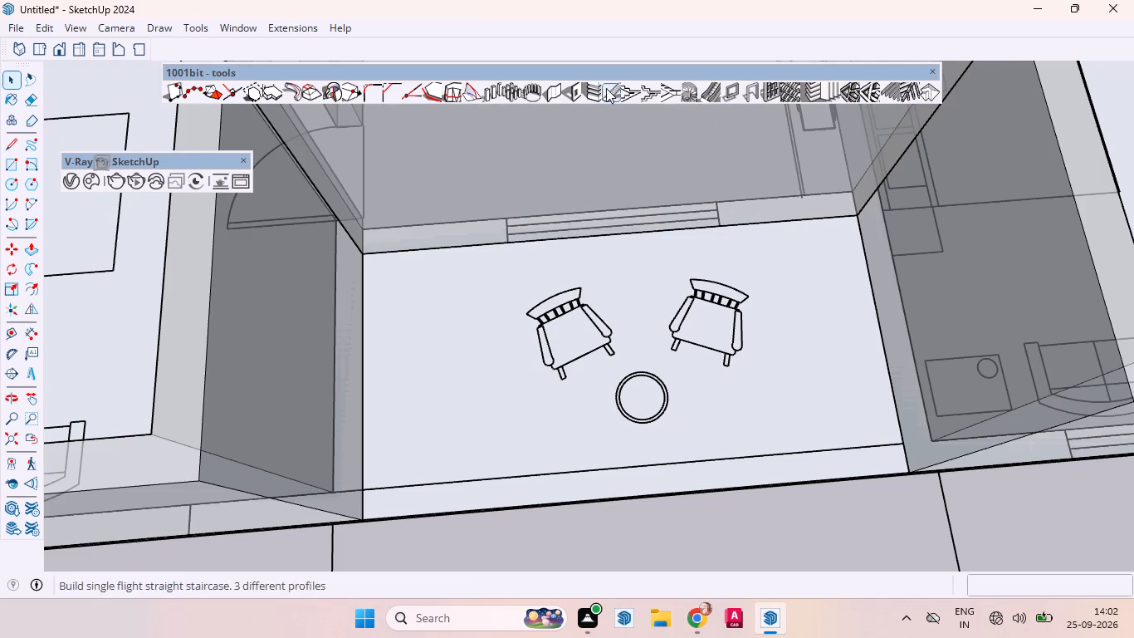
# Create a wall opening 6' wide and 7' high at the sliding door between the living room and the balcony.
pyautogui.click(576, 88)
pyautogui.click(907, 361)
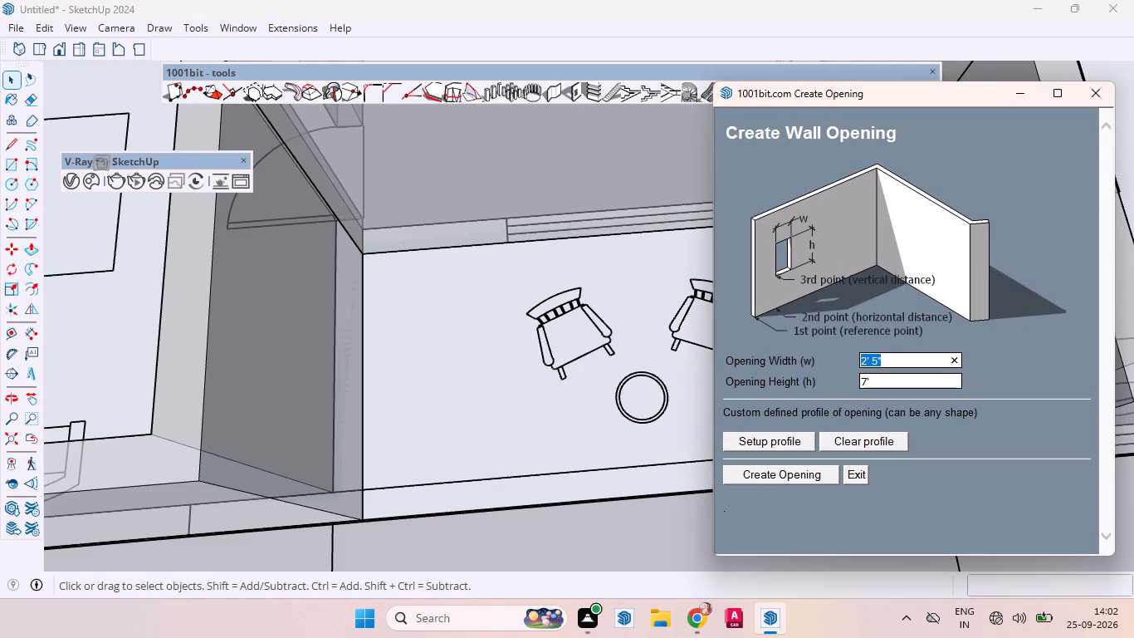
pyautogui.press('BackSpace')
pyautogui.write("6'")
pyautogui.click(796, 478)
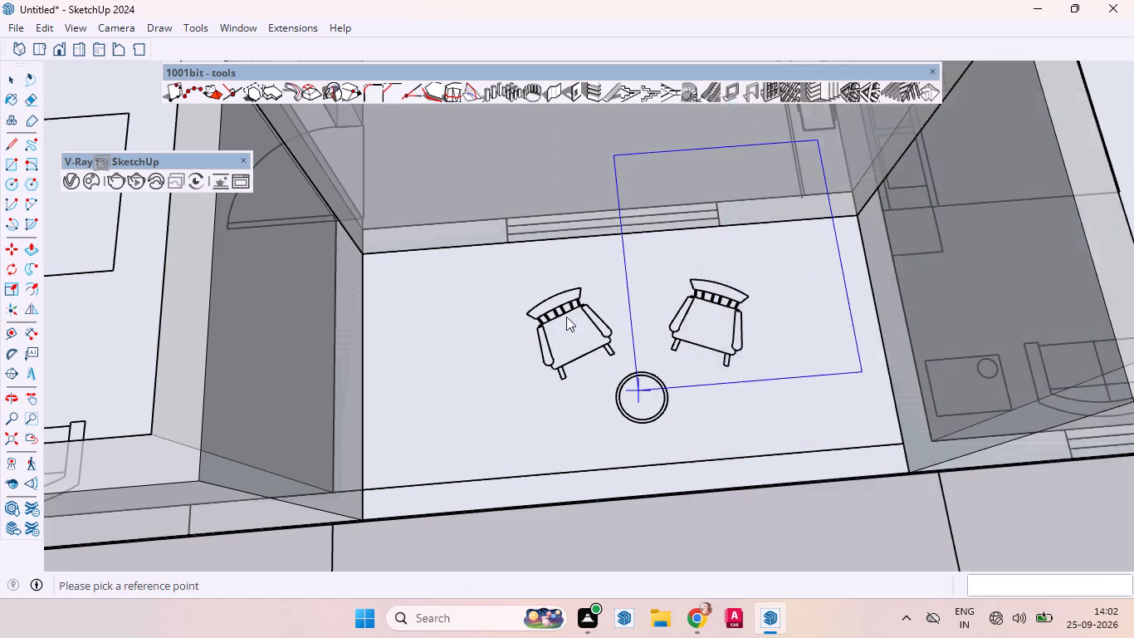
pyautogui.doubleClick(509, 241)
pyautogui.press('space')
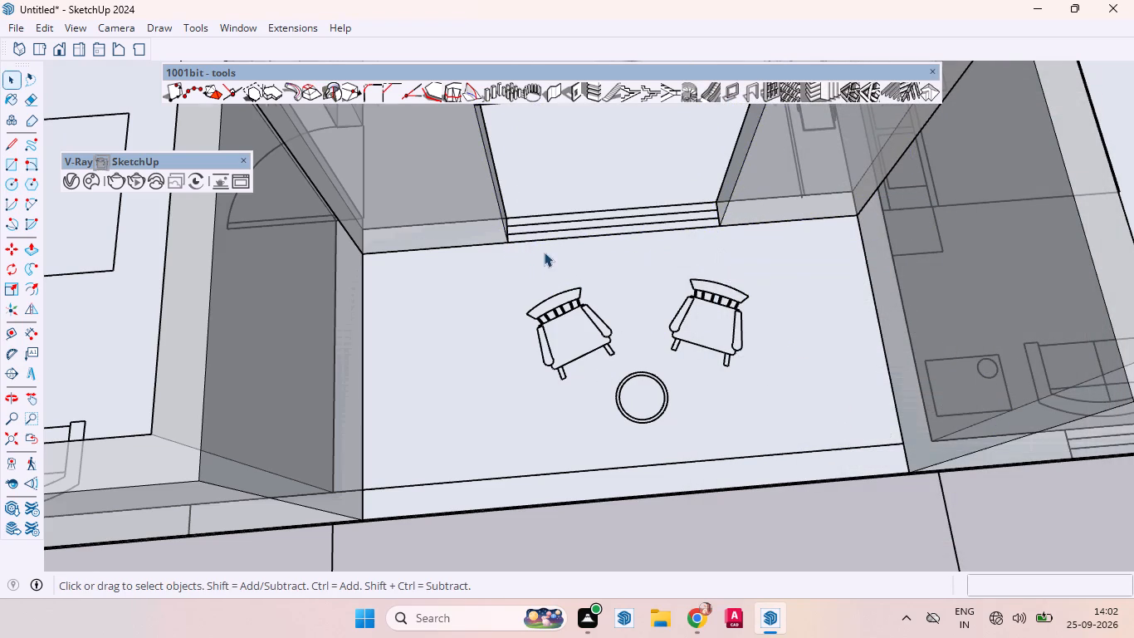
# Examine the model from the front and rear, checking the balcony door opening and the interior door openings.
pyautogui.scroll(-10, 545, 252)
pyautogui.moveTo(573, 255); pyautogui.dragTo(597, 0, button='middle')
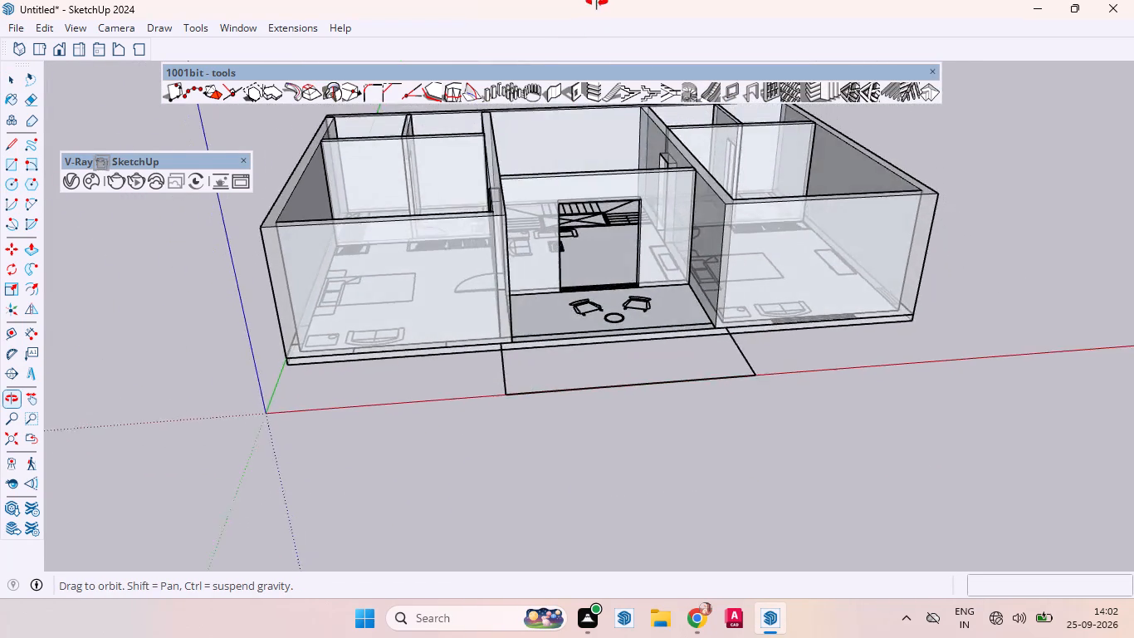
pyautogui.moveTo(597, 0); pyautogui.dragTo(978, 124, button='middle')
pyautogui.moveTo(367, 363); pyautogui.dragTo(698, 267, button='middle')
pyautogui.moveTo(537, 300); pyautogui.dragTo(795, 250, button='middle')
pyautogui.moveTo(579, 312); pyautogui.dragTo(710, 273, button='middle')
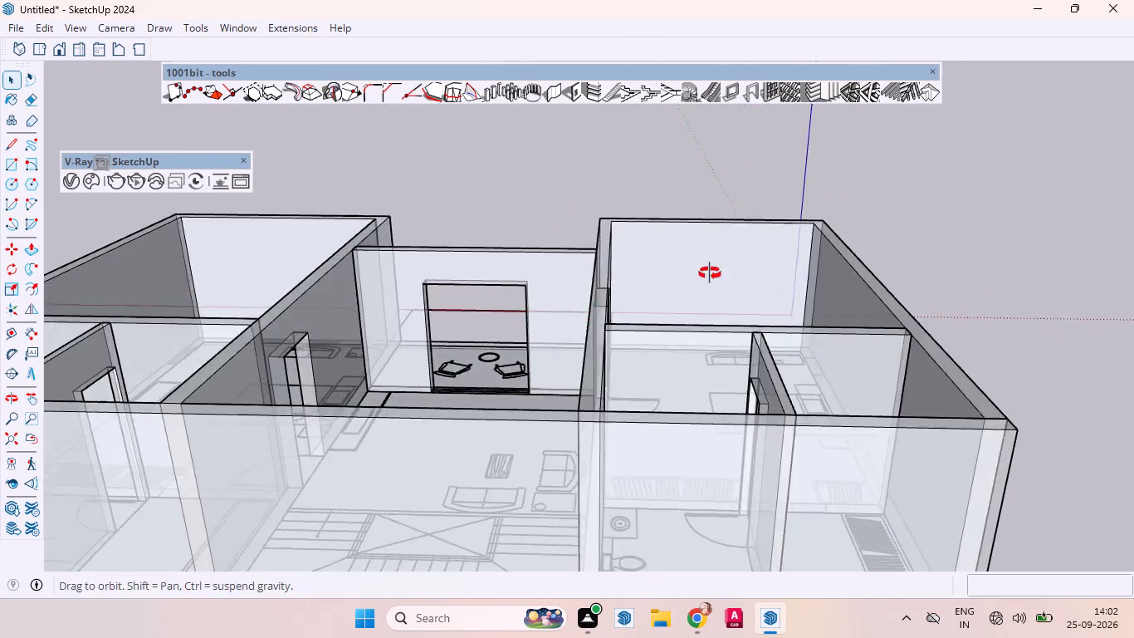
pyautogui.moveTo(710, 273); pyautogui.dragTo(799, 258, button='middle')
pyautogui.moveTo(574, 324); pyautogui.dragTo(780, 276, button='middle')
pyautogui.moveTo(653, 308); pyautogui.dragTo(810, 272, button='middle')
pyautogui.moveTo(628, 336); pyautogui.dragTo(824, 312, button='middle')
pyautogui.moveTo(637, 344); pyautogui.dragTo(803, 317, button='middle')
pyautogui.moveTo(516, 356); pyautogui.dragTo(714, 356, button='middle')
pyautogui.scroll(-6, 556, 429)
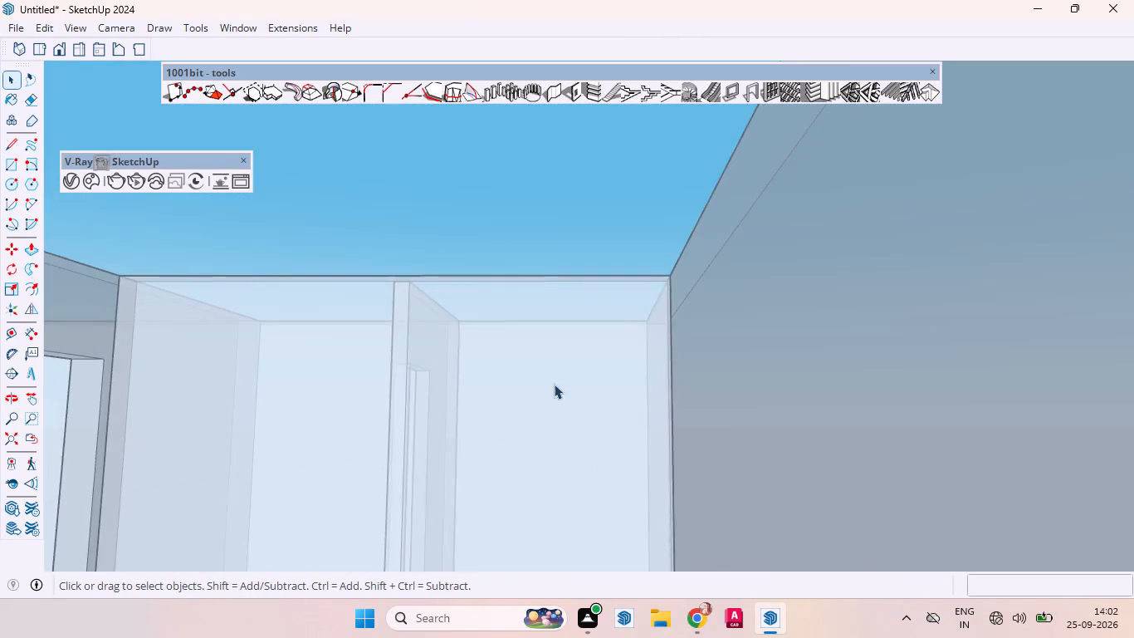
pyautogui.scroll(-11, 554, 384)
pyautogui.scroll(1, 516, 418)
pyautogui.scroll(-3, 515, 421)
pyautogui.scroll(-5, 310, 624)
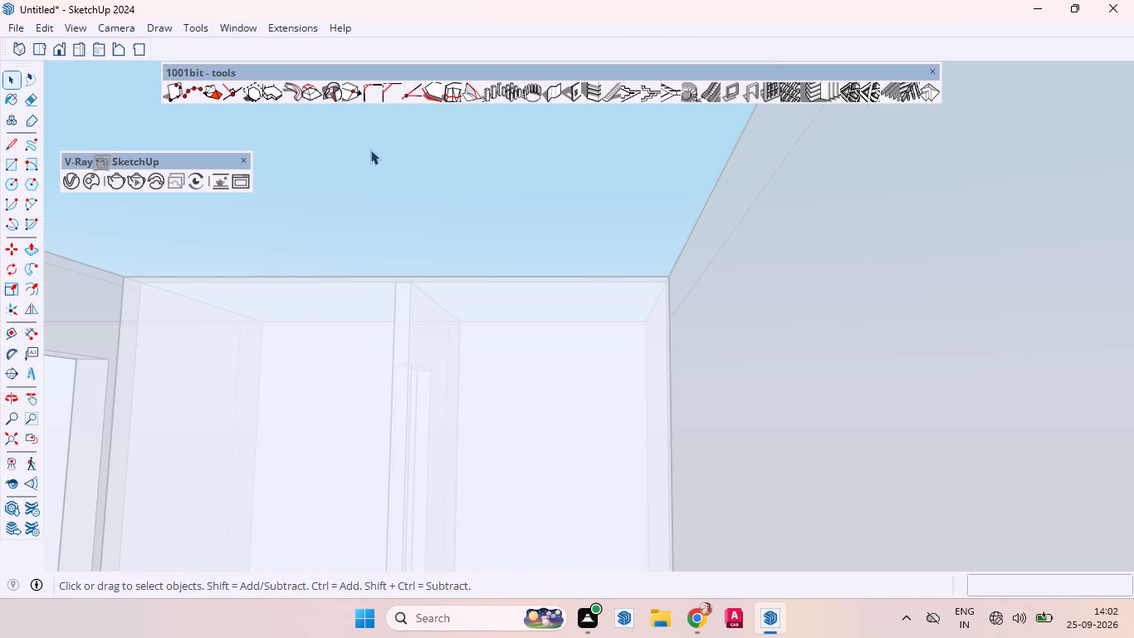
pyautogui.scroll(-4, 416, 199)
pyautogui.scroll(7, 422, 224)
pyautogui.scroll(-1, 423, 228)
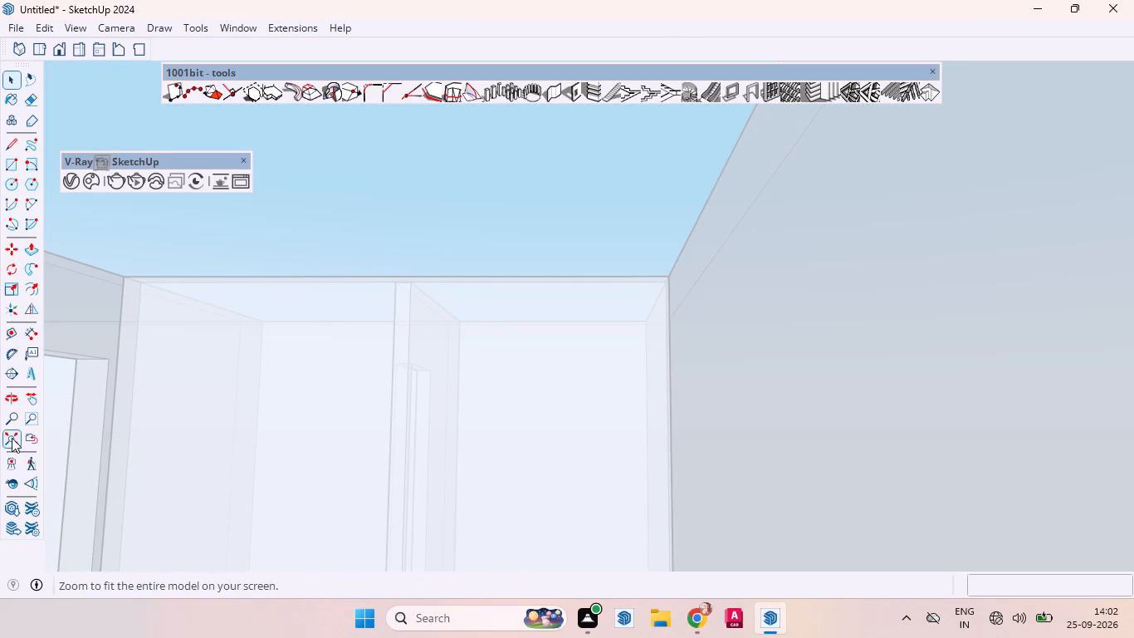
pyautogui.click(12, 438)
pyautogui.scroll(-5, 531, 427)
pyautogui.moveTo(565, 375); pyautogui.dragTo(556, 629, button='middle')
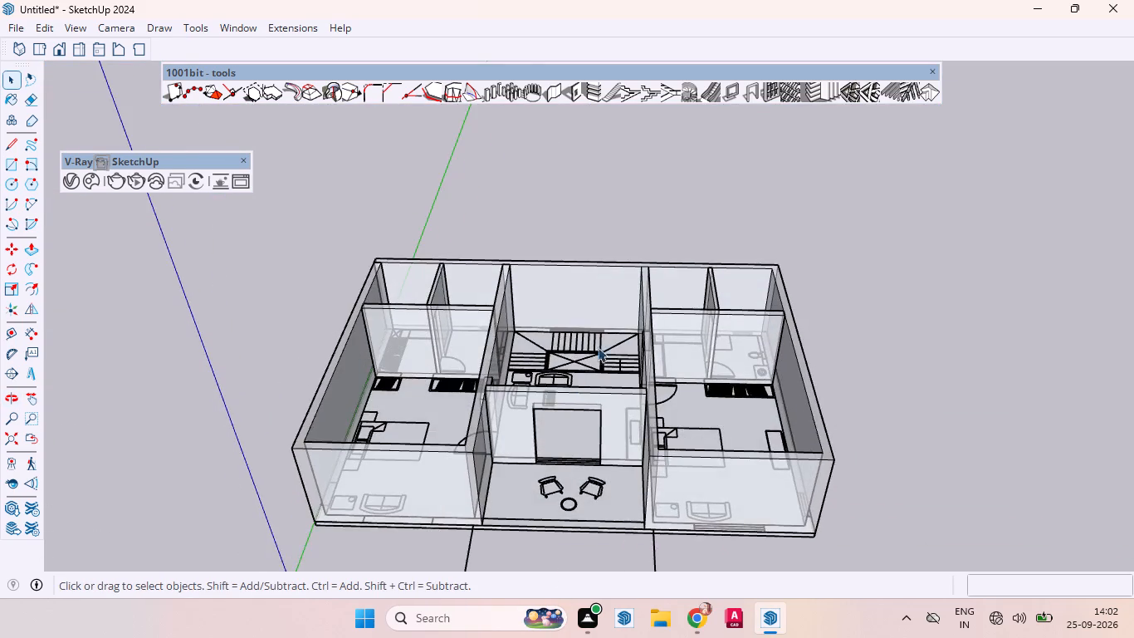
# Check the width of the right-hand bedroom's sliding door in the front wall with the Dimension tool.
pyautogui.scroll(-4, 623, 320)
pyautogui.scroll(10, 672, 501)
pyautogui.scroll(-1, 692, 446)
pyautogui.scroll(7, 692, 446)
pyautogui.scroll(-1, 692, 446)
pyautogui.scroll(9, 692, 446)
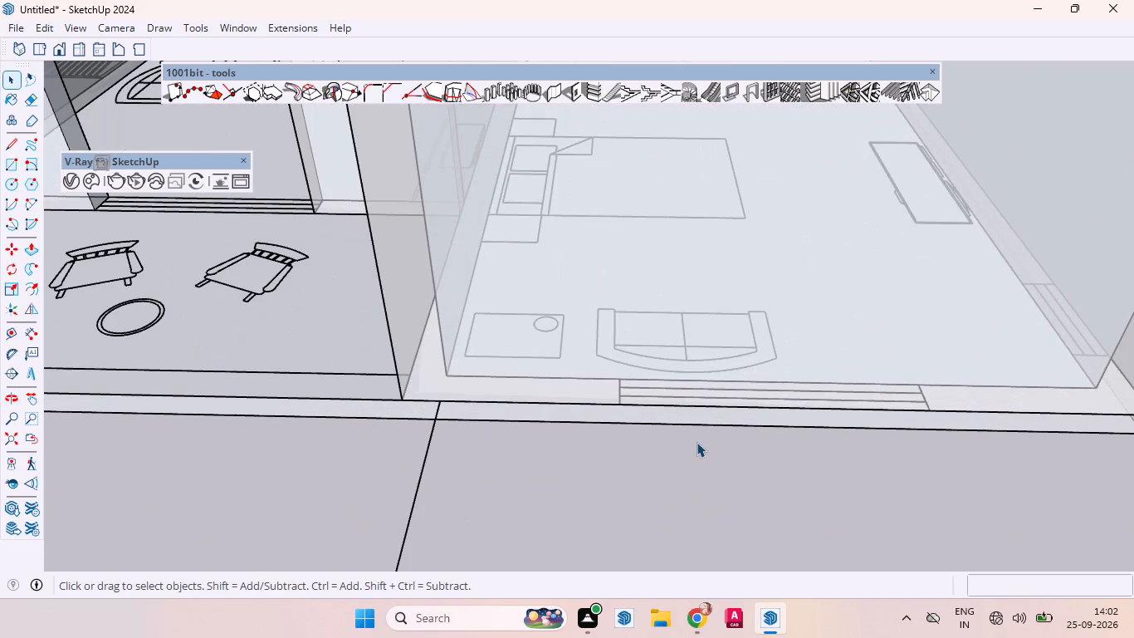
pyautogui.press('d')
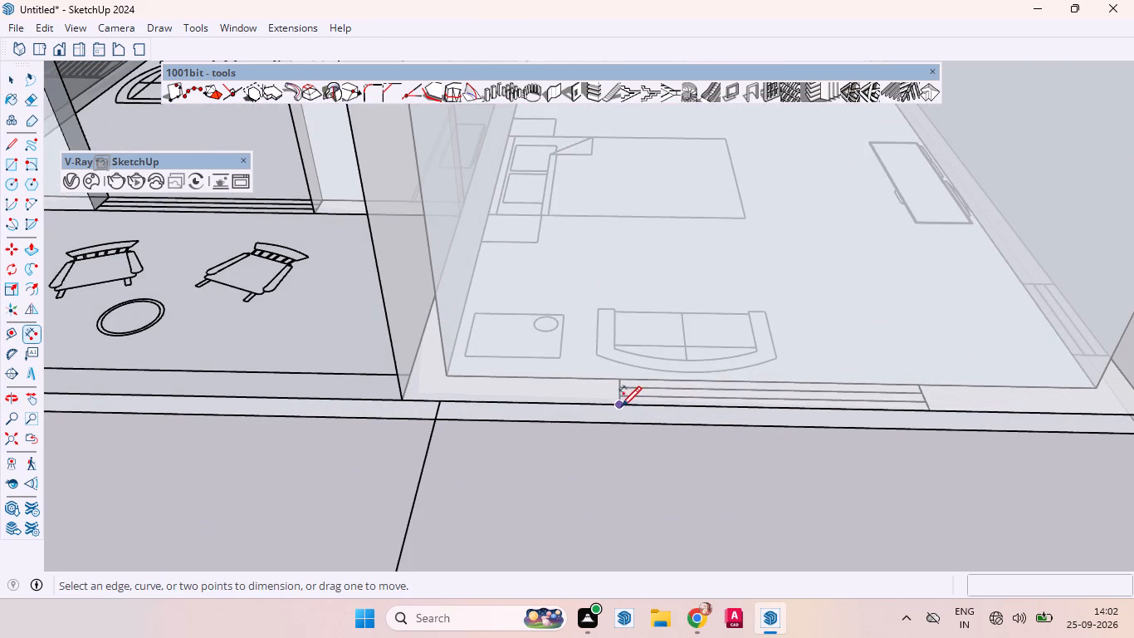
pyautogui.click(621, 405)
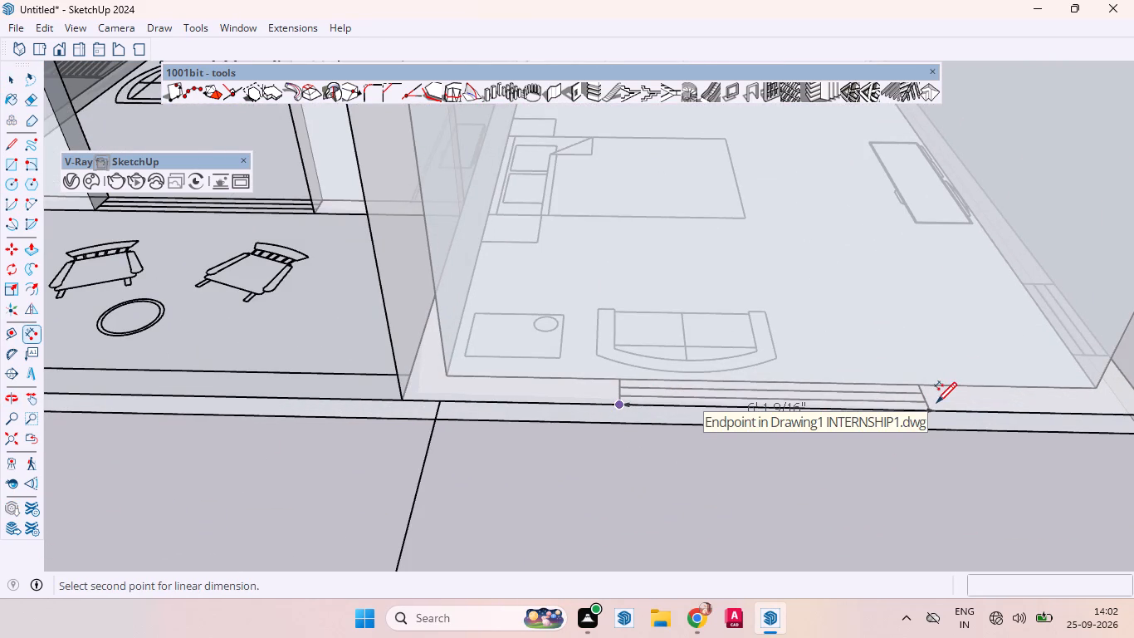
pyautogui.press('space')
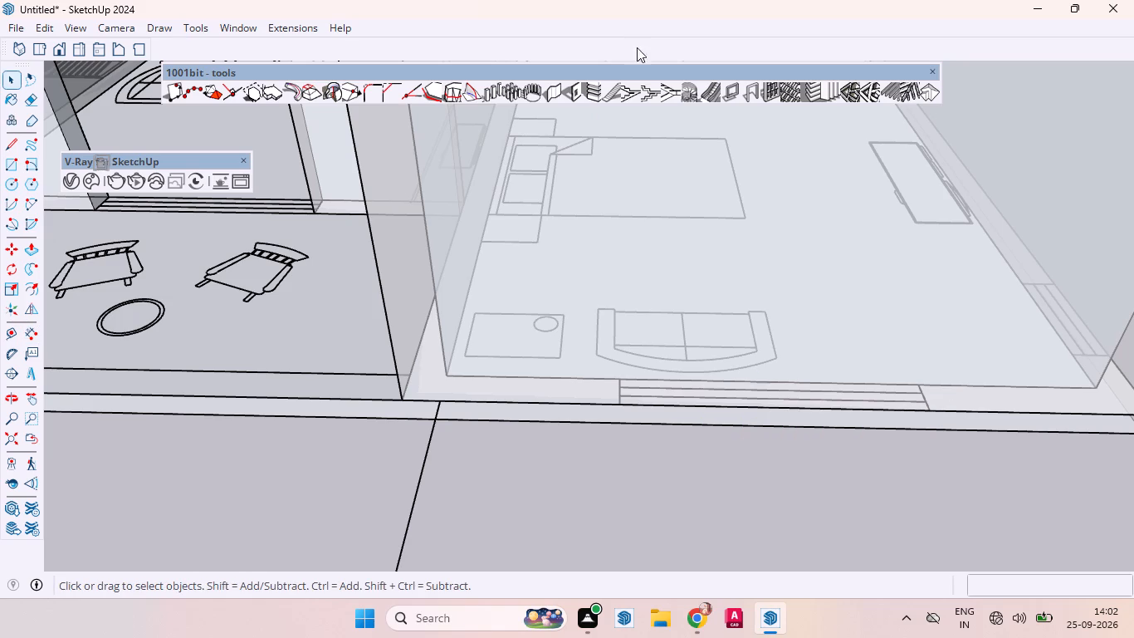
# Create a wall opening 6' wide and 7' high at the right-hand bedroom's sliding door in the front wall.
pyautogui.click(568, 90)
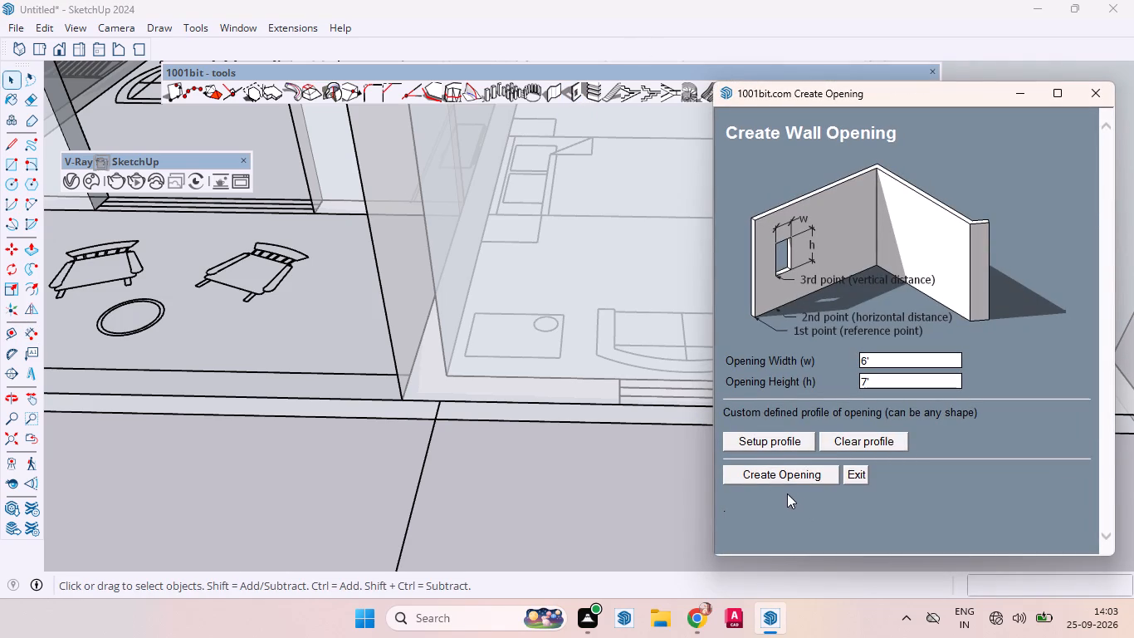
pyautogui.click(780, 473)
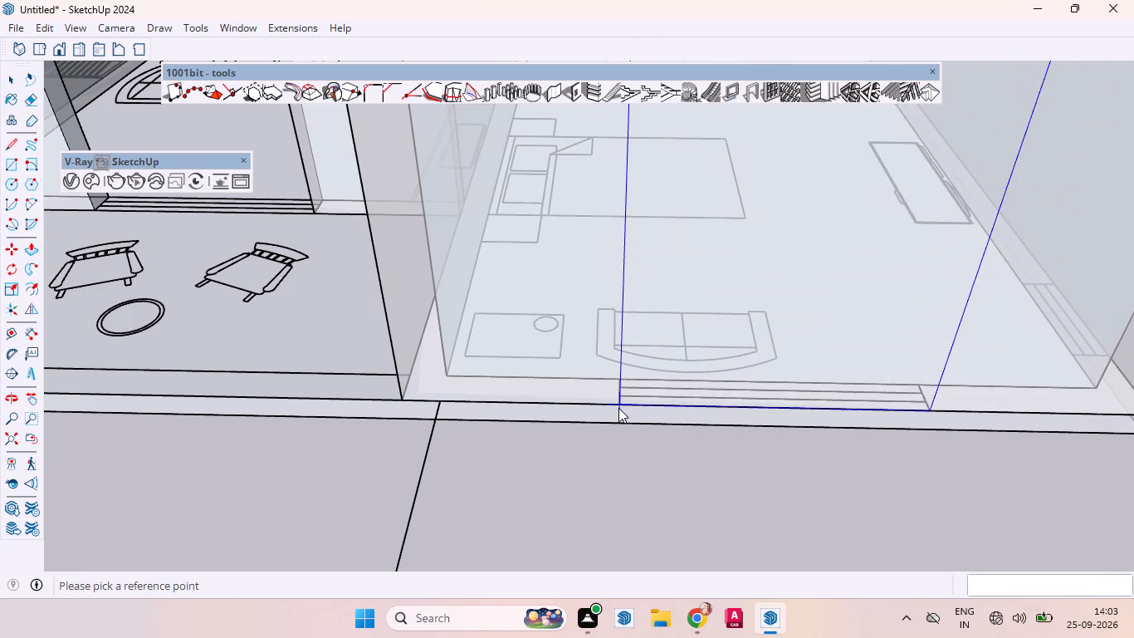
pyautogui.doubleClick(618, 405)
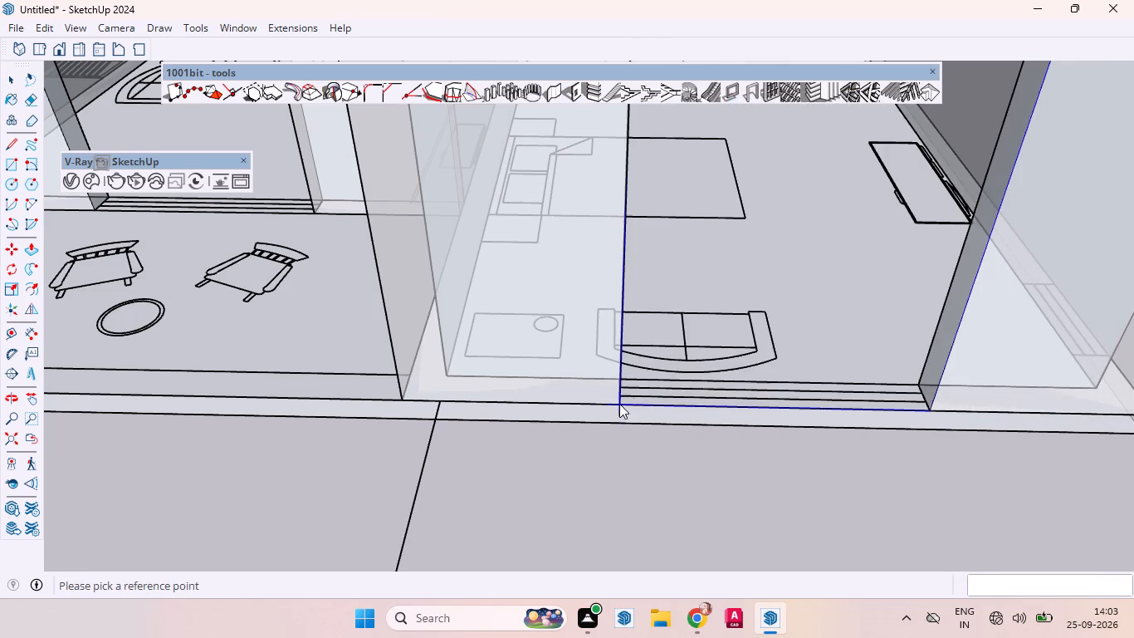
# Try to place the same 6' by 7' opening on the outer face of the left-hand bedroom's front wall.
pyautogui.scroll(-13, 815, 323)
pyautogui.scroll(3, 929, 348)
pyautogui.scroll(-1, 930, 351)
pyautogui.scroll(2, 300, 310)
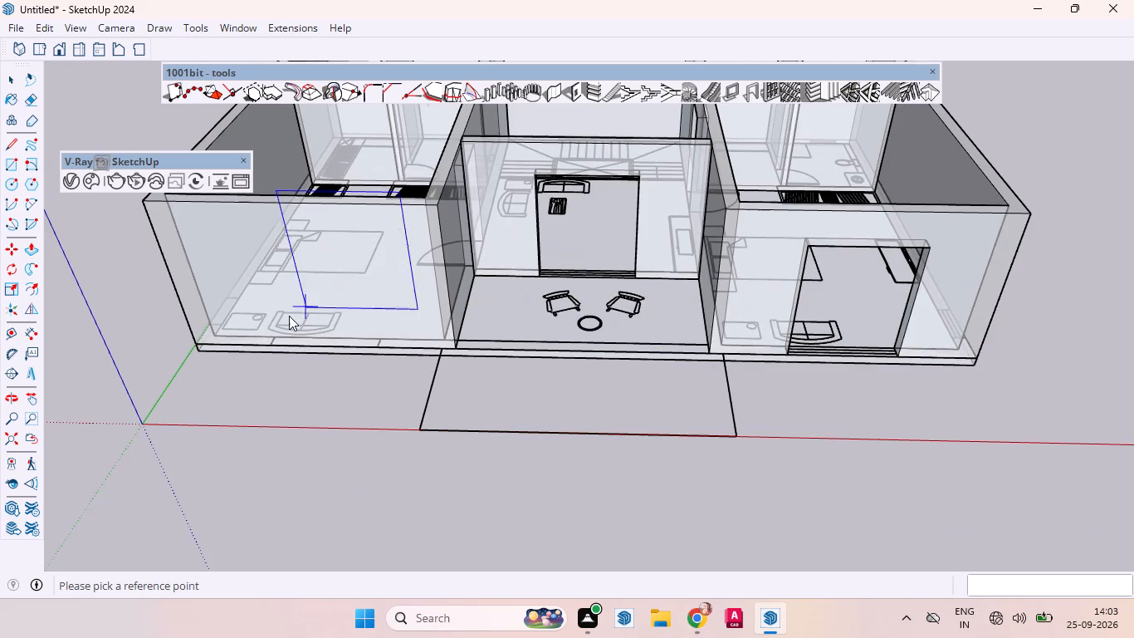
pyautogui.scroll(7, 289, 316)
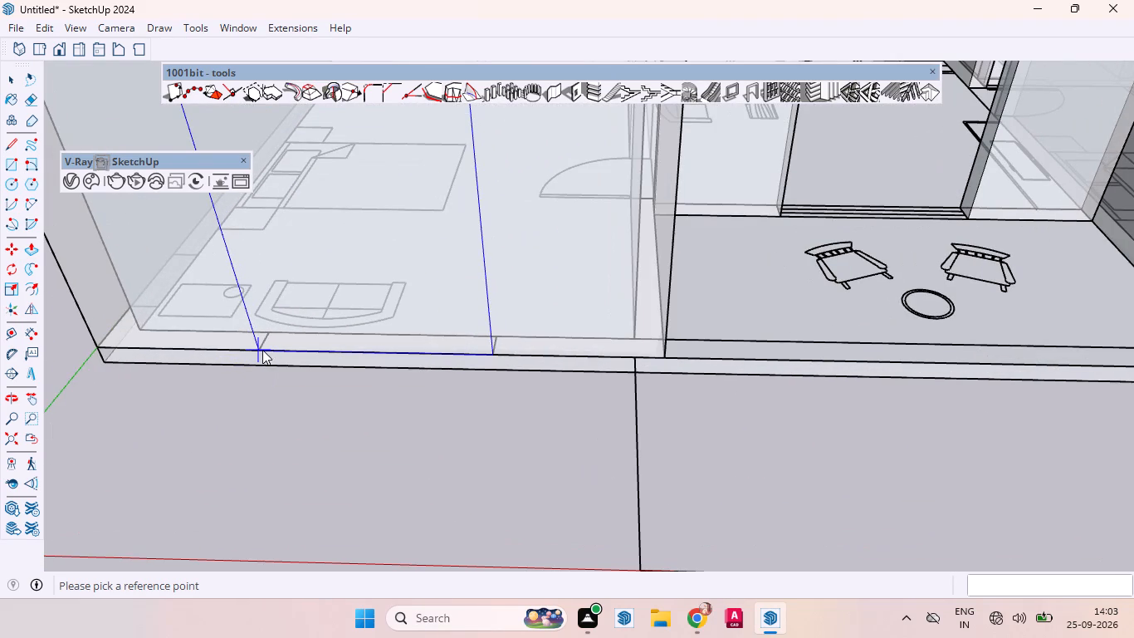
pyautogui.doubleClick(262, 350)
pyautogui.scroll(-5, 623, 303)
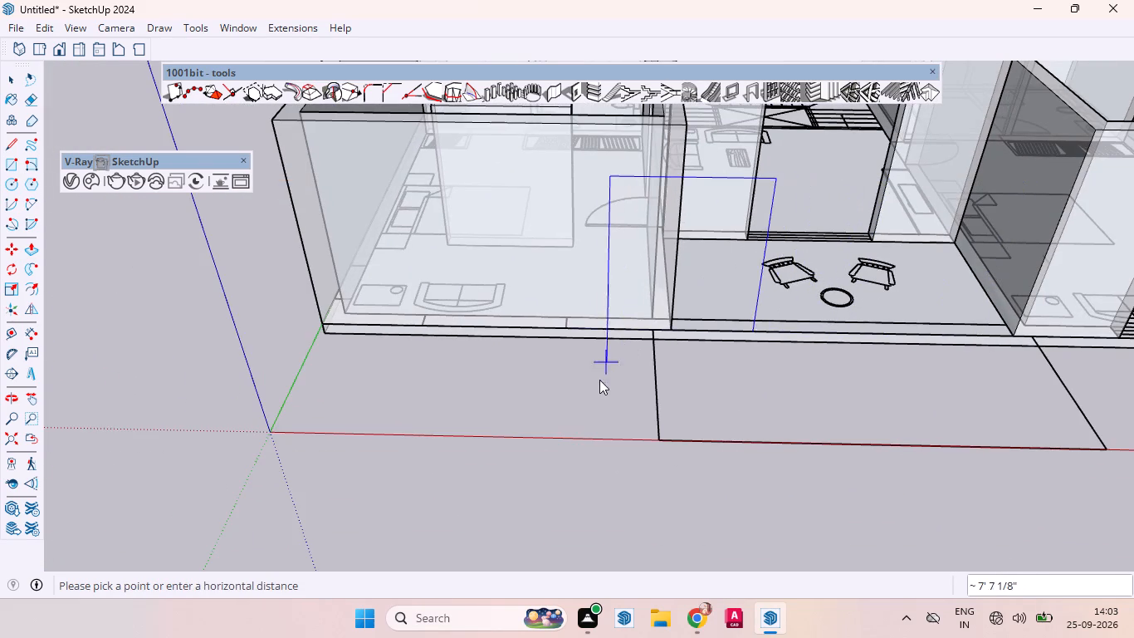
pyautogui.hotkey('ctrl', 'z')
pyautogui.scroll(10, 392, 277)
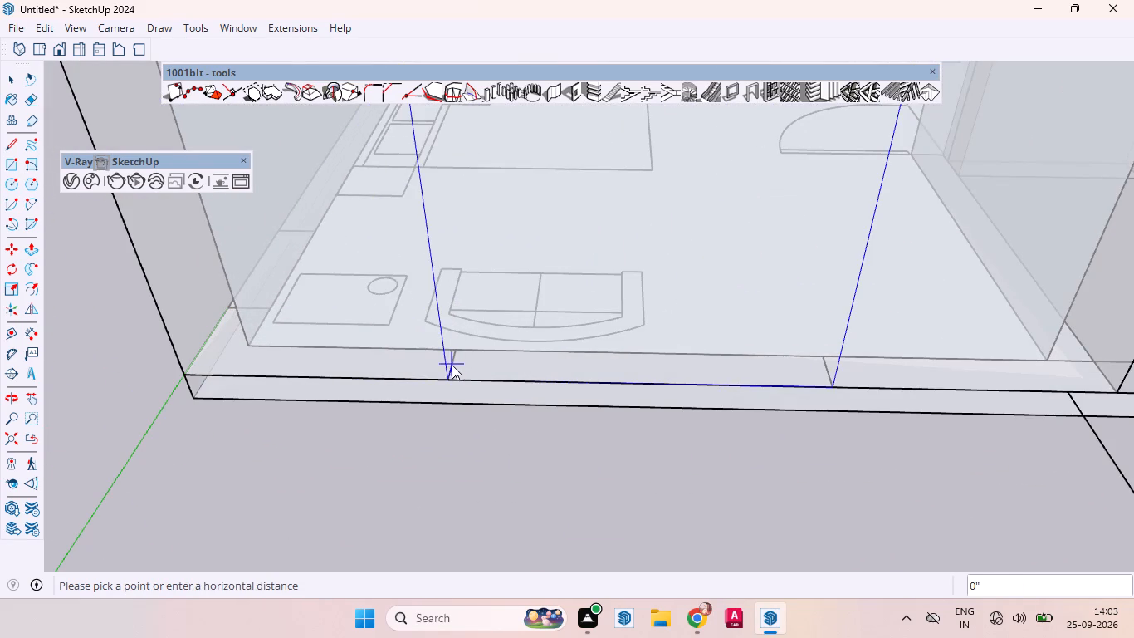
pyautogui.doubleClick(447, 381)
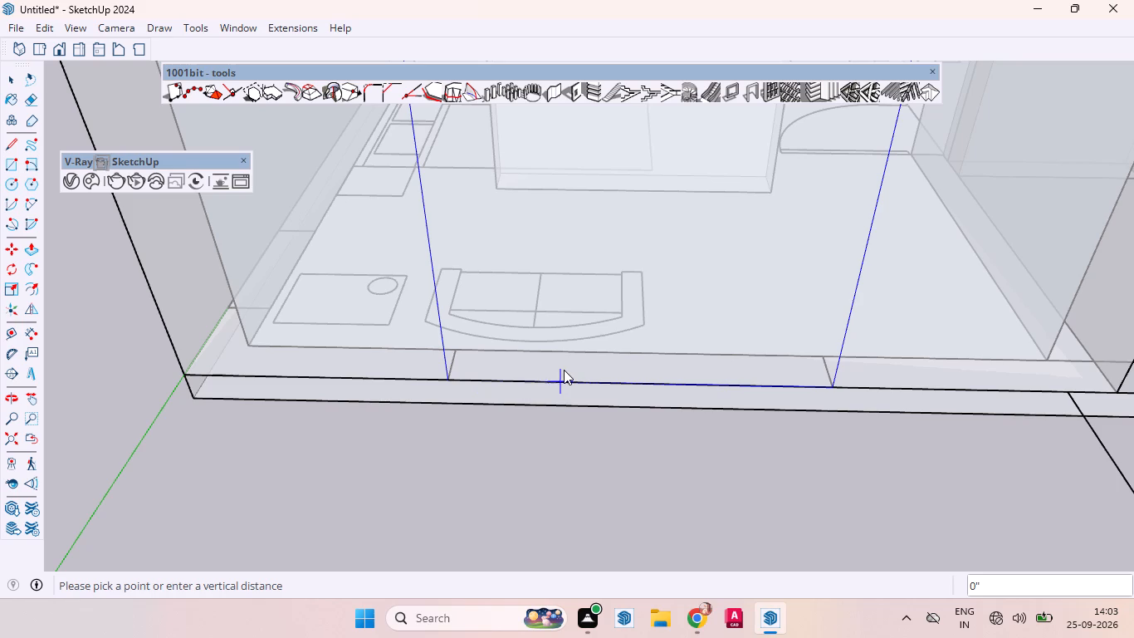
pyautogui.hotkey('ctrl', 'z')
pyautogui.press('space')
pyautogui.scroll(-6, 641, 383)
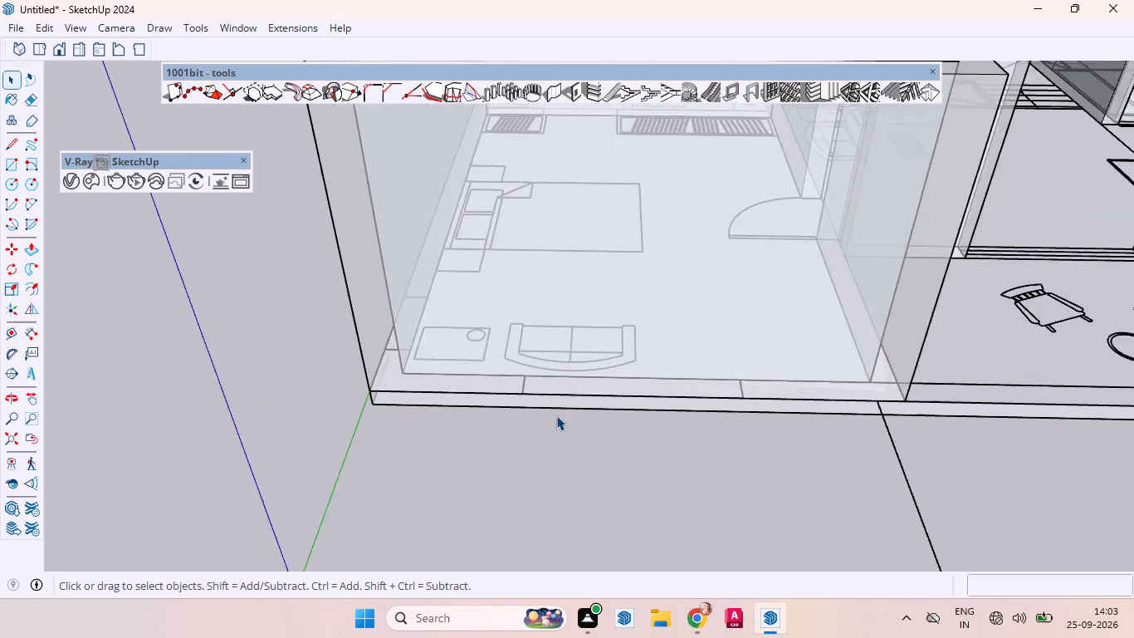
# Create the 6' by 7' opening in the left-hand bedroom's front wall, working from the wall's inner face inside the room.
pyautogui.scroll(-6, 556, 418)
pyautogui.moveTo(743, 264); pyautogui.dragTo(100, 437, button='middle')
pyautogui.scroll(5, 357, 163)
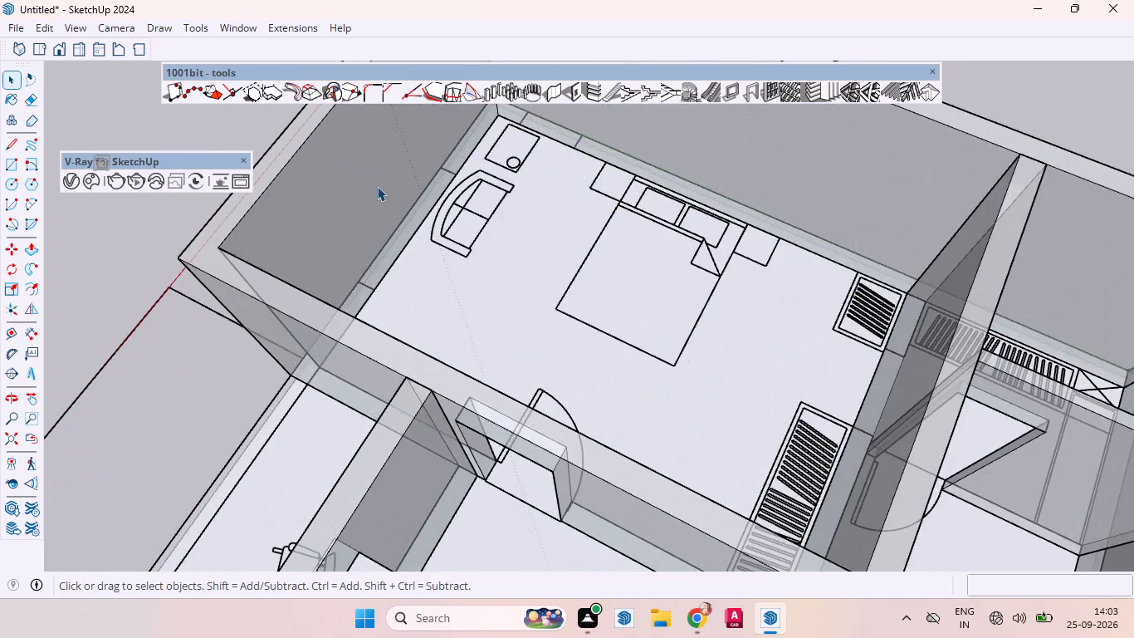
pyautogui.tripleClick(377, 186)
pyautogui.scroll(1, 487, 266)
pyautogui.moveTo(487, 266); pyautogui.dragTo(175, 236, button='middle')
pyautogui.scroll(1, 195, 227)
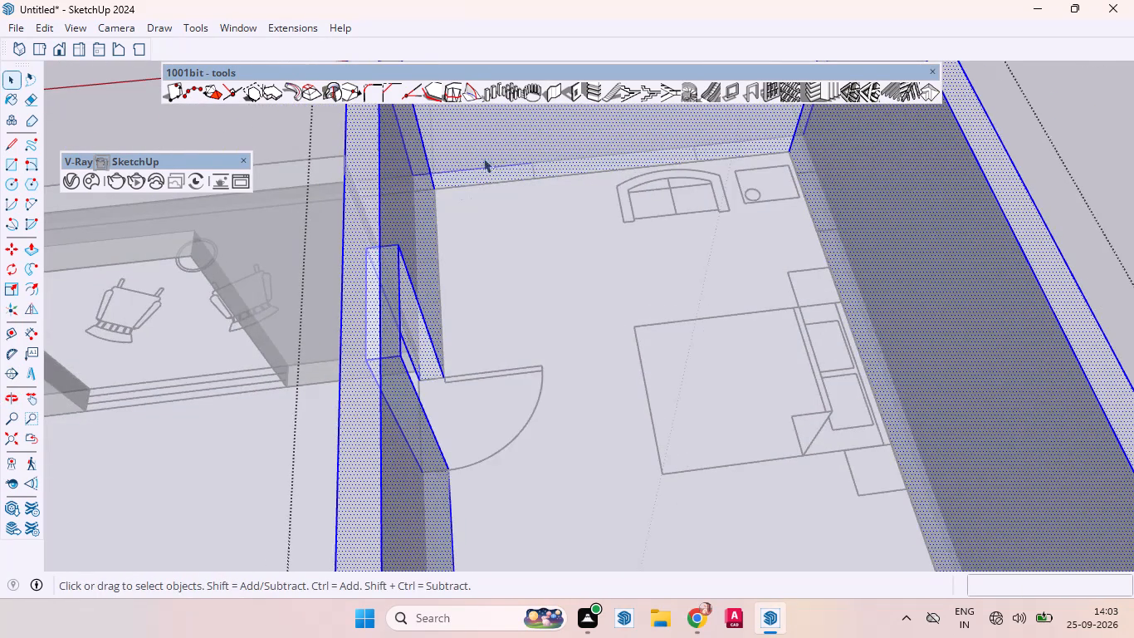
pyautogui.click(491, 148)
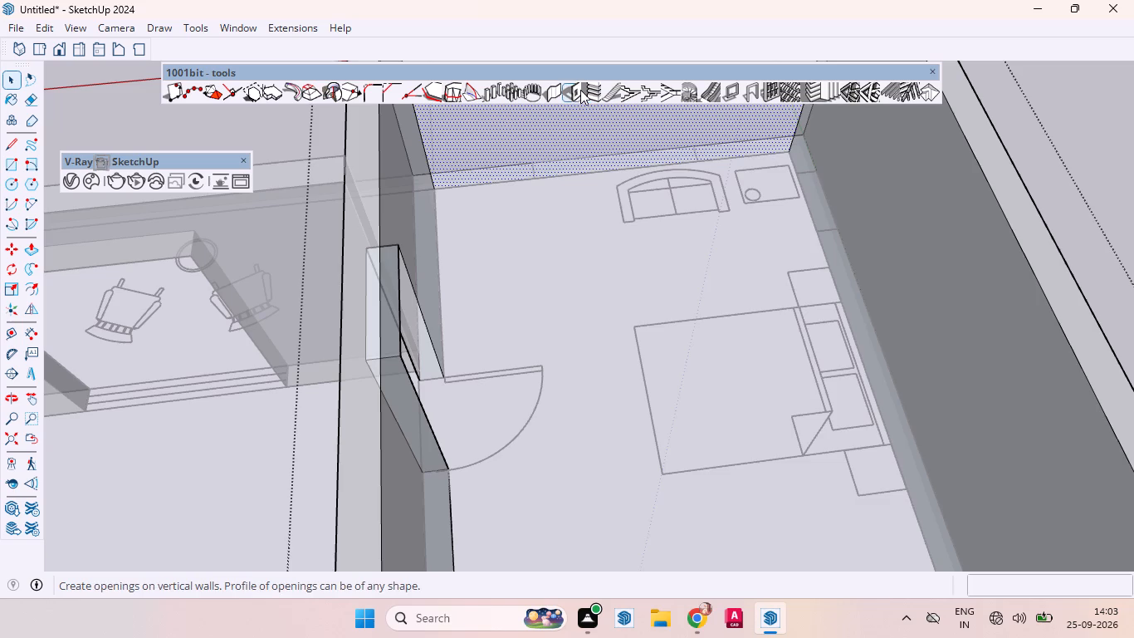
pyautogui.click(578, 90)
pyautogui.click(756, 469)
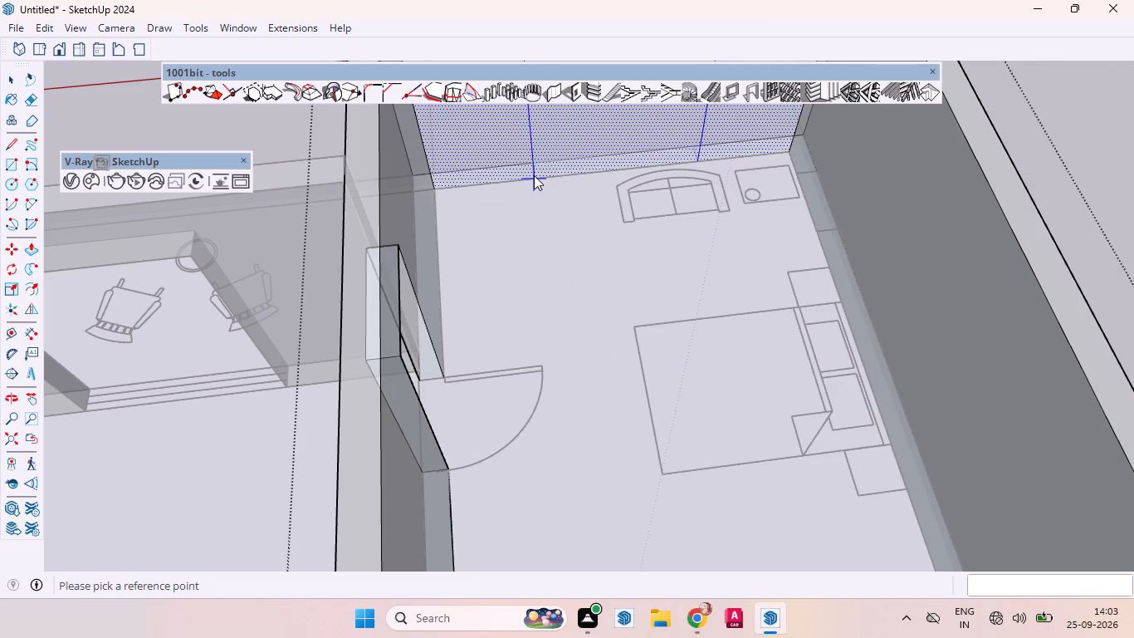
pyautogui.doubleClick(534, 176)
pyautogui.scroll(-11, 649, 238)
pyautogui.scroll(3, 667, 240)
pyautogui.scroll(-2, 667, 223)
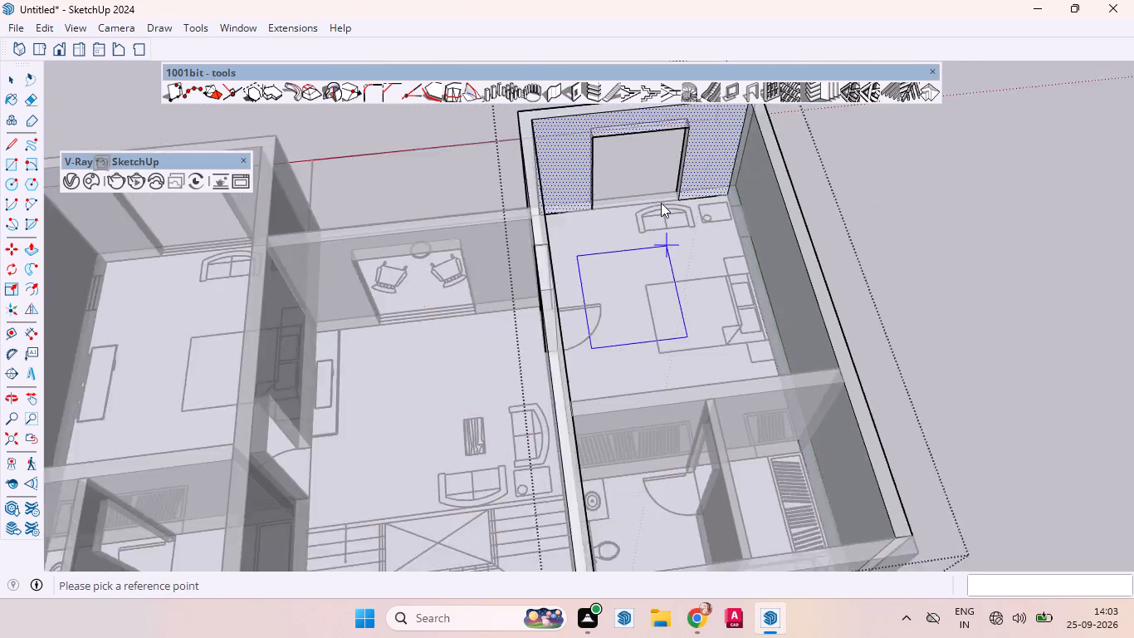
pyautogui.scroll(-3, 661, 203)
pyautogui.scroll(1, 668, 210)
pyautogui.scroll(-1, 675, 215)
pyautogui.press('space')
pyautogui.click(890, 314)
# Examine the whole house from outside, checking the three front openings and the left-hand bedroom against the plan.
pyautogui.moveTo(550, 241); pyautogui.dragTo(821, 204, button='middle')
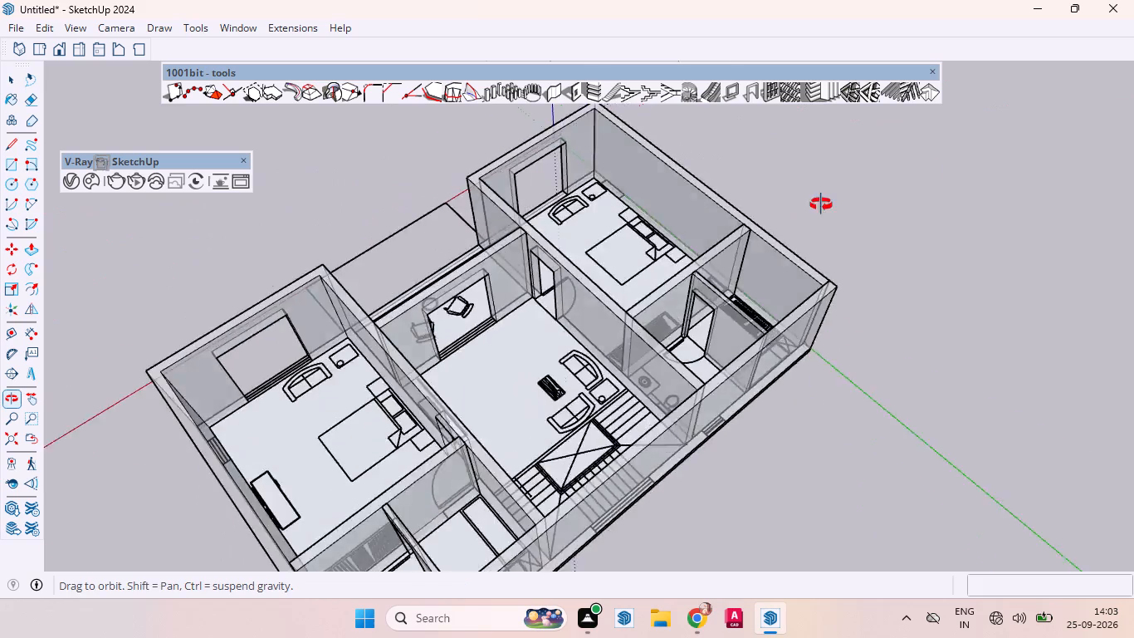
pyautogui.moveTo(821, 204); pyautogui.dragTo(974, 157, button='middle')
pyautogui.moveTo(415, 341); pyautogui.dragTo(705, 322, button='middle')
pyautogui.moveTo(628, 325); pyautogui.dragTo(755, 289, button='middle')
pyautogui.moveTo(665, 380); pyautogui.dragTo(772, 278, button='middle')
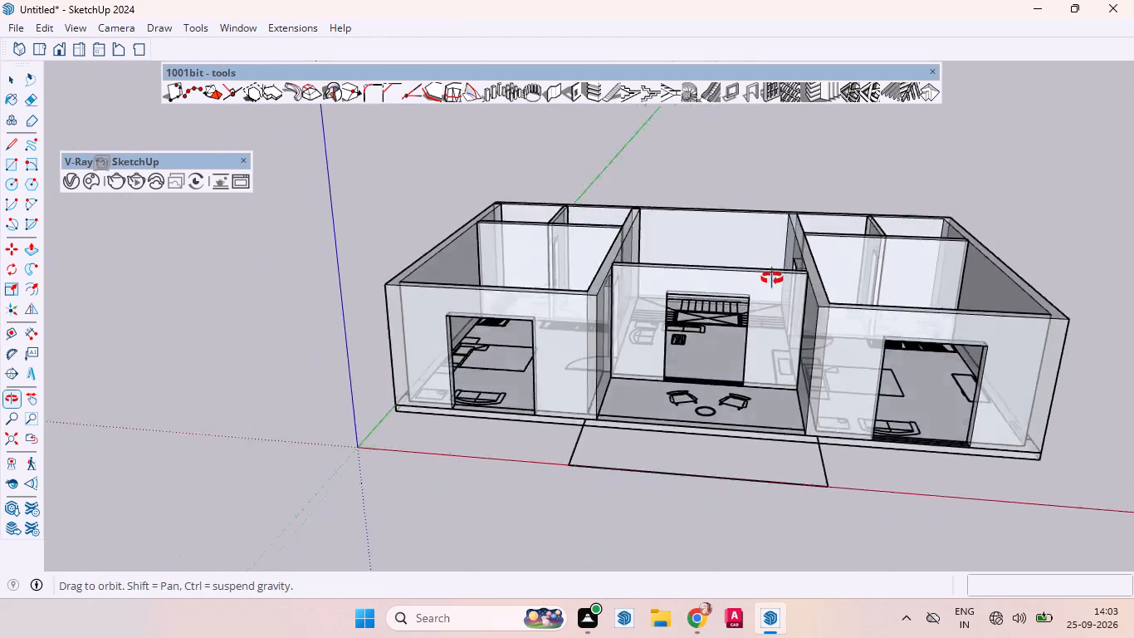
pyautogui.moveTo(772, 278); pyautogui.dragTo(717, 262, button='middle')
pyautogui.scroll(-4, 618, 381)
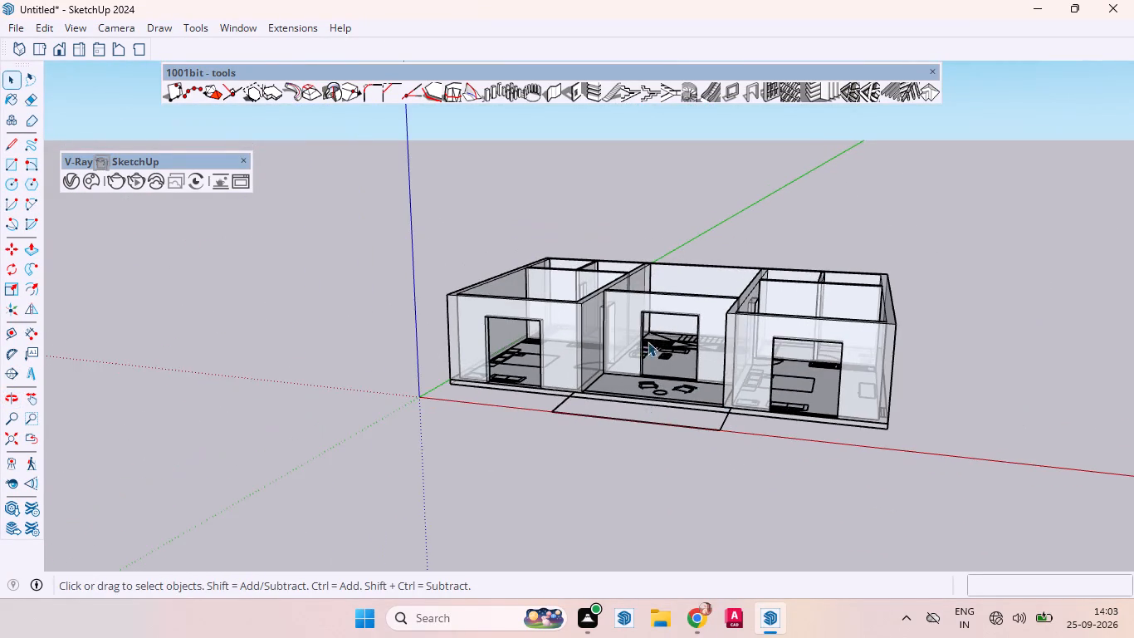
pyautogui.moveTo(648, 341); pyautogui.dragTo(819, 571, button='middle')
pyautogui.scroll(2, 801, 536)
pyautogui.scroll(-1, 512, 344)
pyautogui.scroll(2, 512, 345)
pyautogui.scroll(-1, 512, 348)
pyautogui.scroll(3, 512, 349)
pyautogui.moveTo(472, 409); pyautogui.dragTo(605, 346, button='middle')
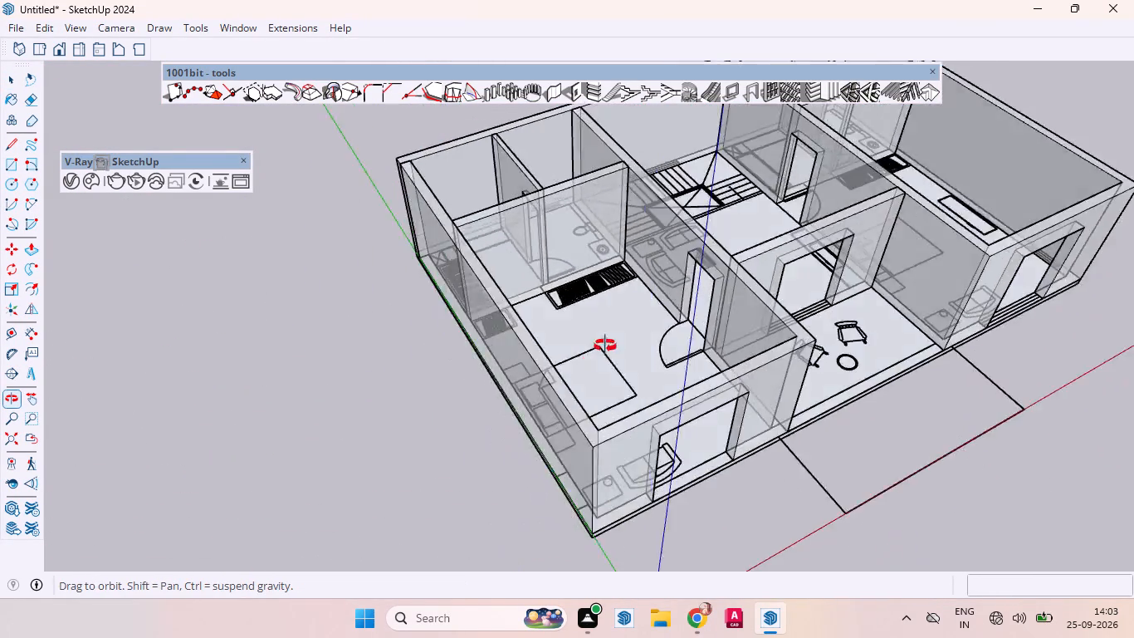
# Measure the width of the bathroom window drawn in the plan at the rear outer wall.
pyautogui.moveTo(605, 346); pyautogui.dragTo(808, 483, button='middle')
pyautogui.moveTo(518, 468); pyautogui.dragTo(638, 417, button='middle')
pyautogui.moveTo(385, 417); pyautogui.dragTo(530, 402, button='middle')
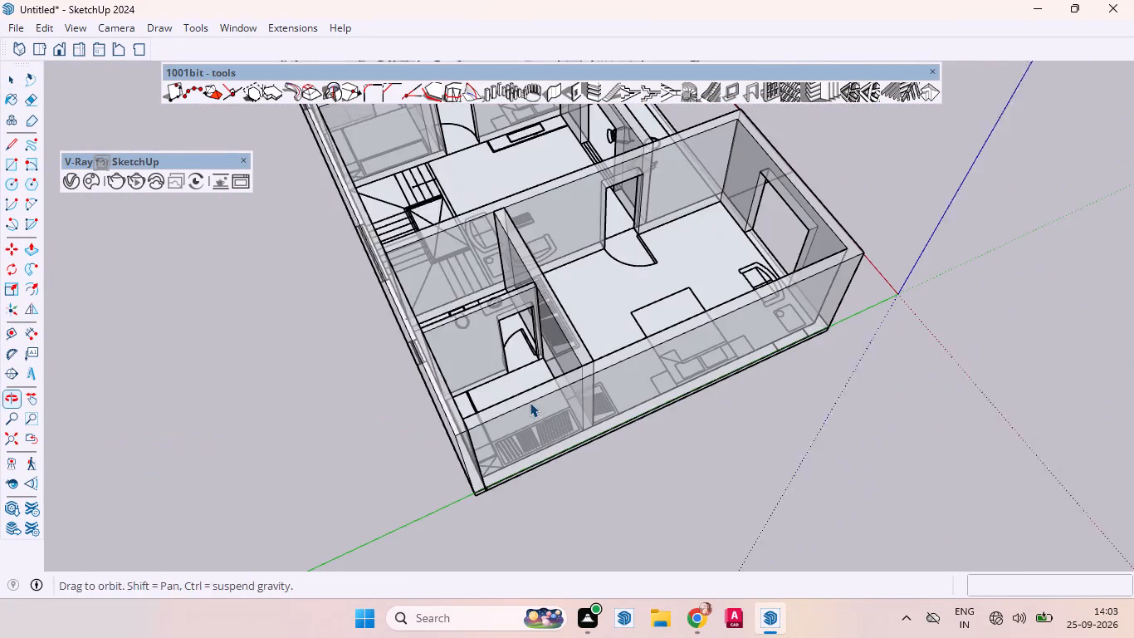
pyautogui.scroll(3, 384, 441)
pyautogui.scroll(-2, 394, 437)
pyautogui.scroll(3, 395, 437)
pyautogui.moveTo(369, 433); pyautogui.dragTo(724, 310, button='middle')
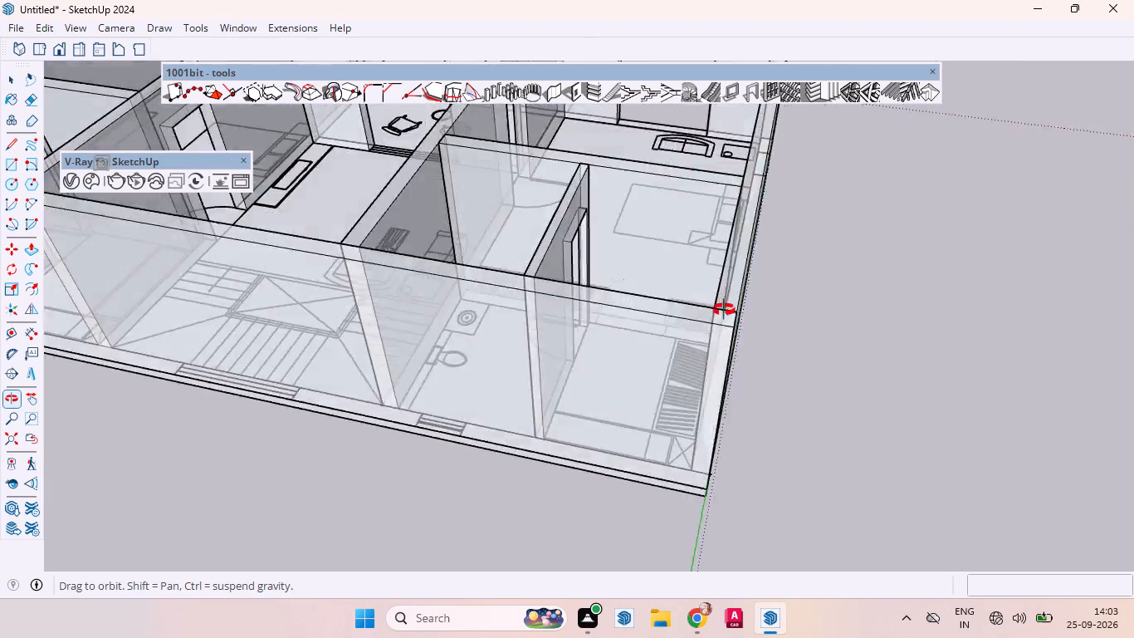
pyautogui.moveTo(724, 310); pyautogui.dragTo(739, 296, button='middle')
pyautogui.scroll(1, 545, 454)
pyautogui.scroll(-1, 543, 454)
pyautogui.scroll(4, 541, 454)
pyautogui.scroll(4, 416, 462)
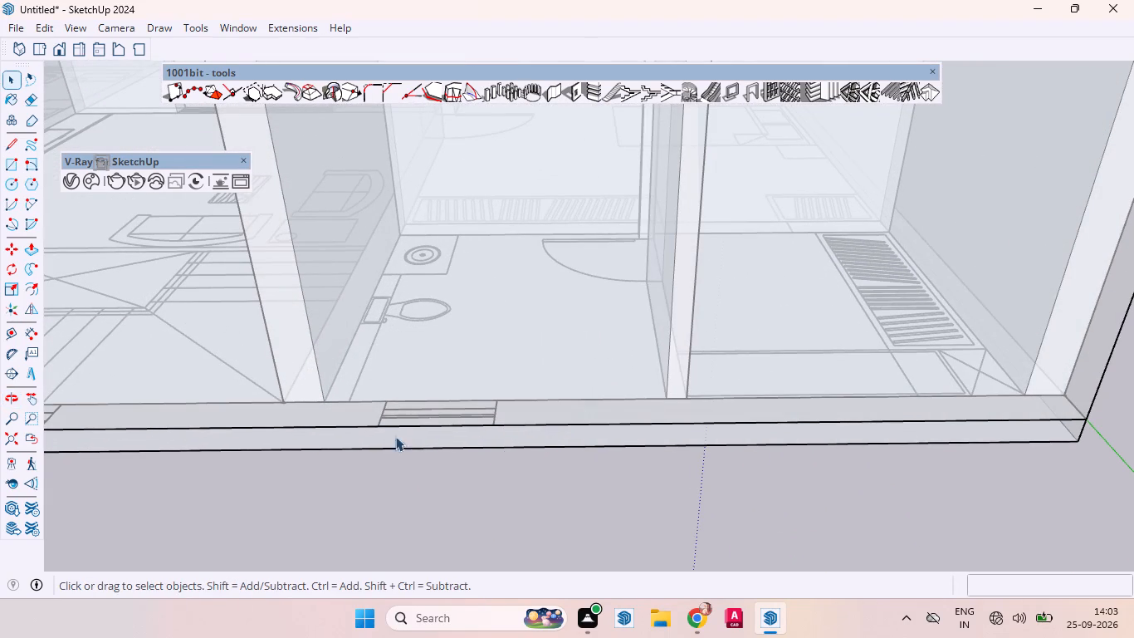
pyautogui.press('d')
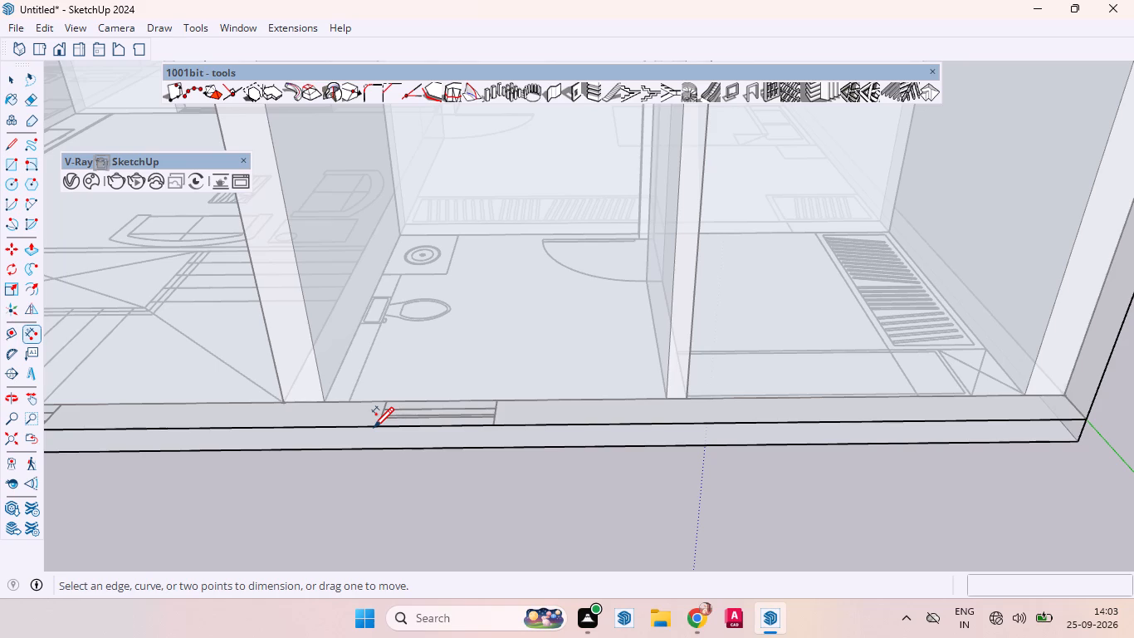
pyautogui.scroll(5, 389, 431)
pyautogui.moveTo(389, 444); pyautogui.dragTo(391, 466, button='middle')
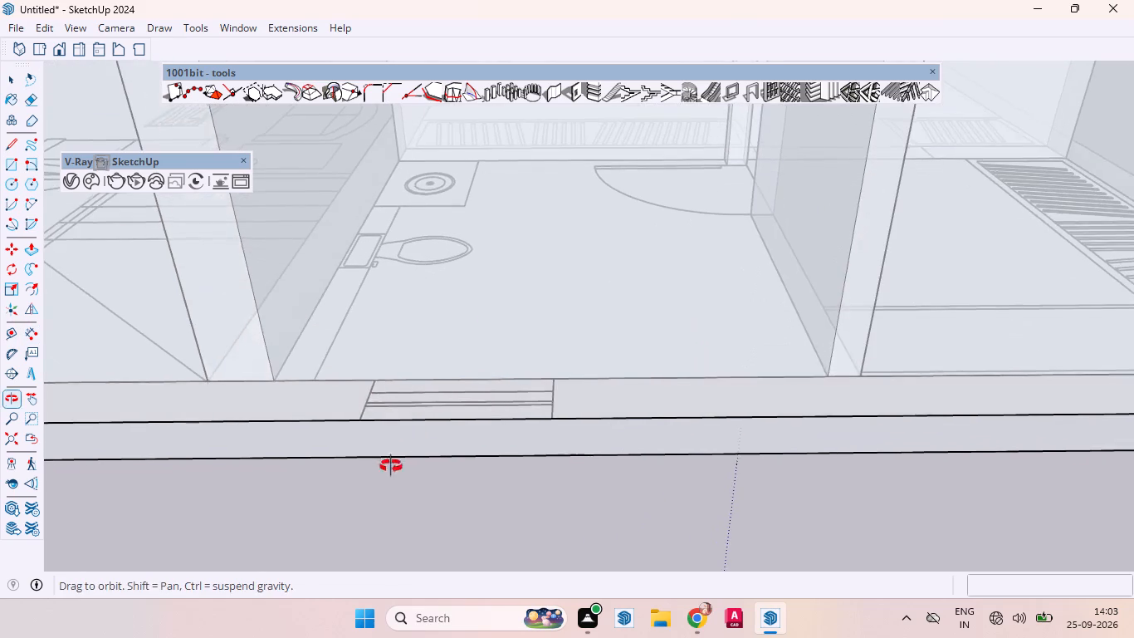
pyautogui.moveTo(391, 466); pyautogui.dragTo(392, 467, button='middle')
pyautogui.scroll(1, 392, 467)
pyautogui.scroll(-1, 392, 467)
pyautogui.click(361, 438)
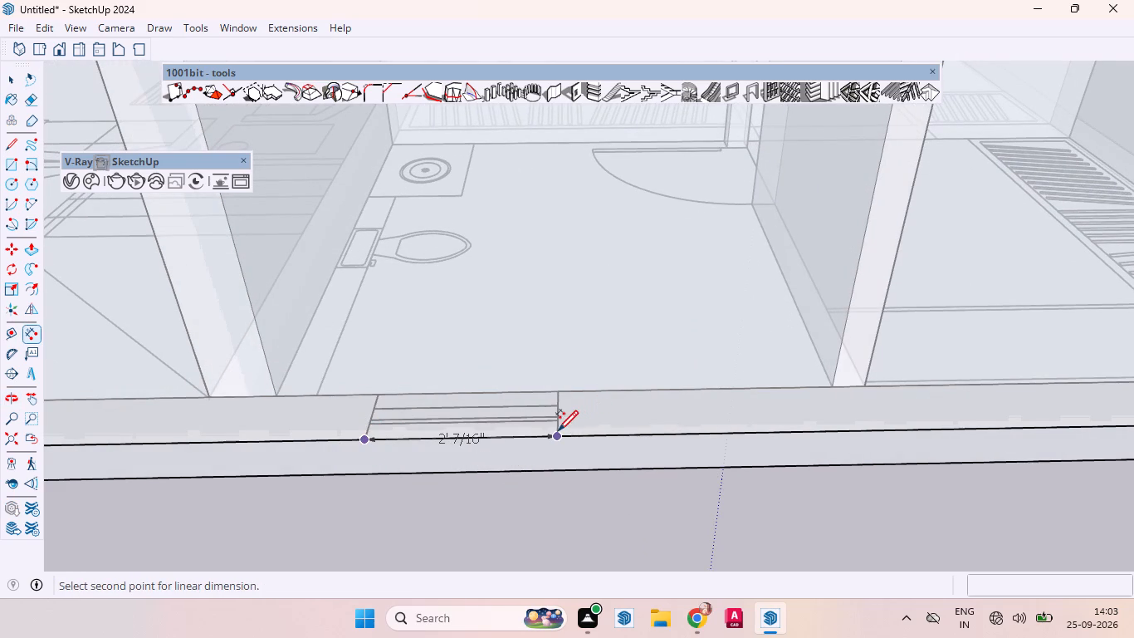
pyautogui.press('space')
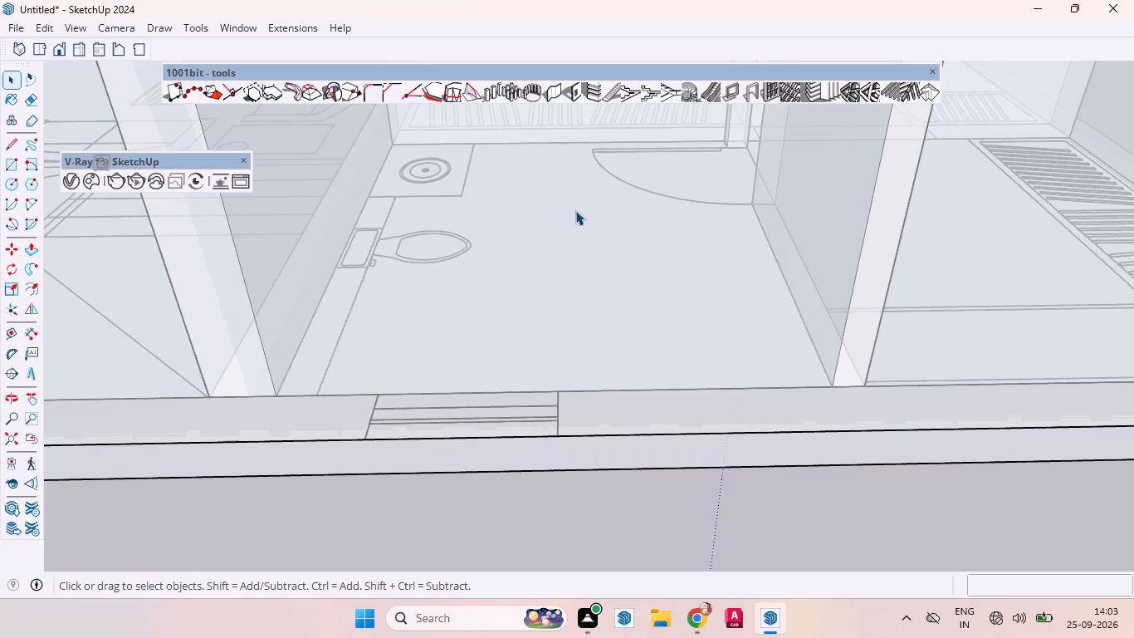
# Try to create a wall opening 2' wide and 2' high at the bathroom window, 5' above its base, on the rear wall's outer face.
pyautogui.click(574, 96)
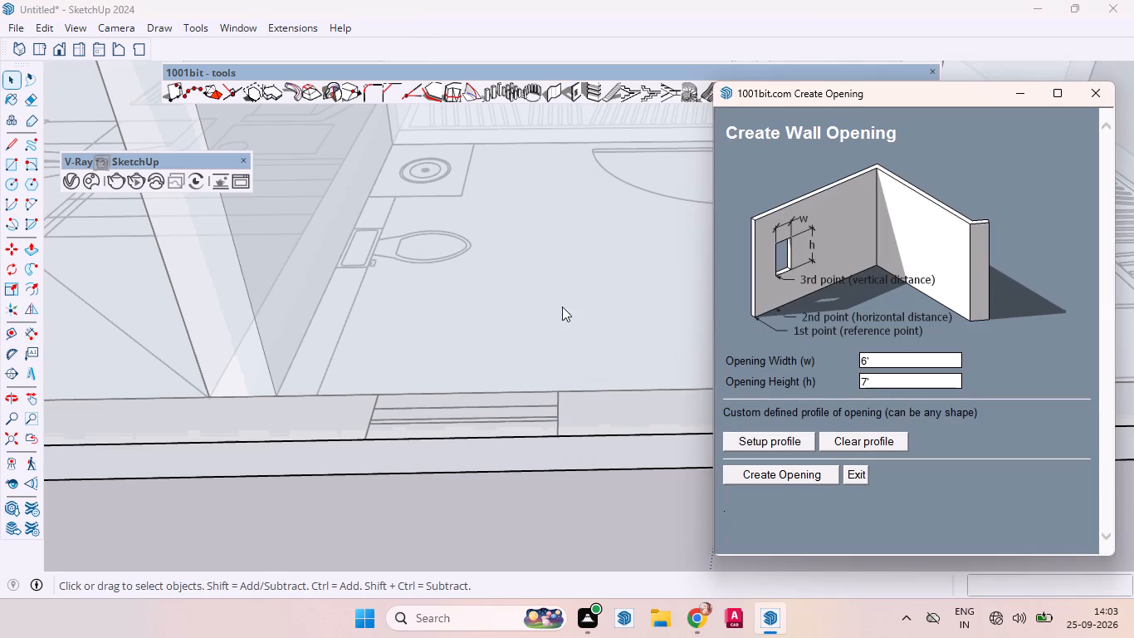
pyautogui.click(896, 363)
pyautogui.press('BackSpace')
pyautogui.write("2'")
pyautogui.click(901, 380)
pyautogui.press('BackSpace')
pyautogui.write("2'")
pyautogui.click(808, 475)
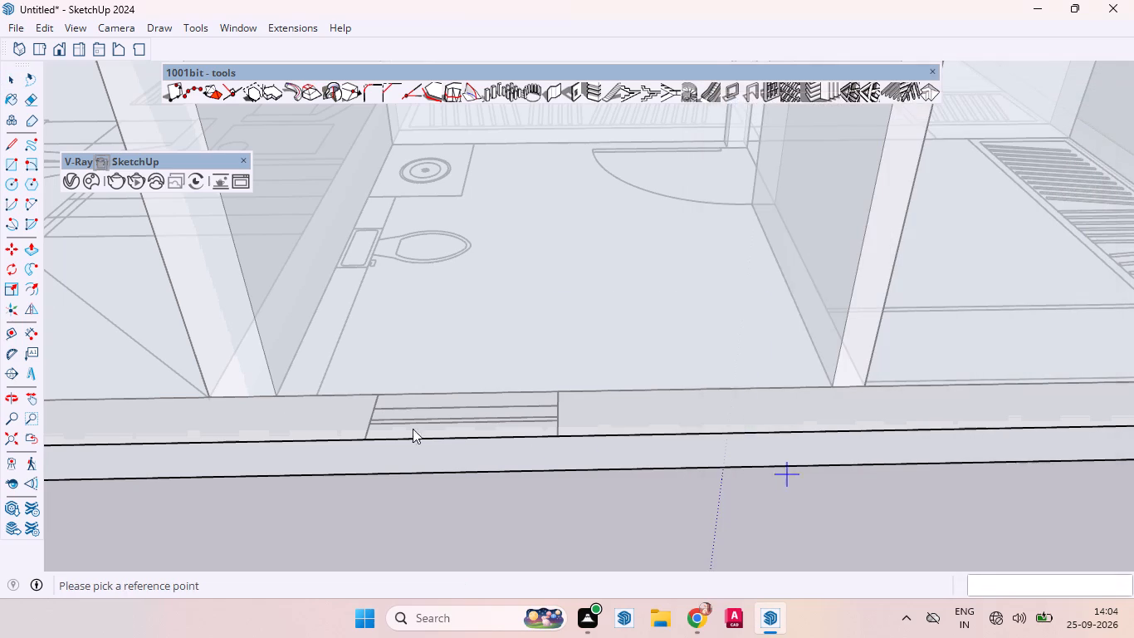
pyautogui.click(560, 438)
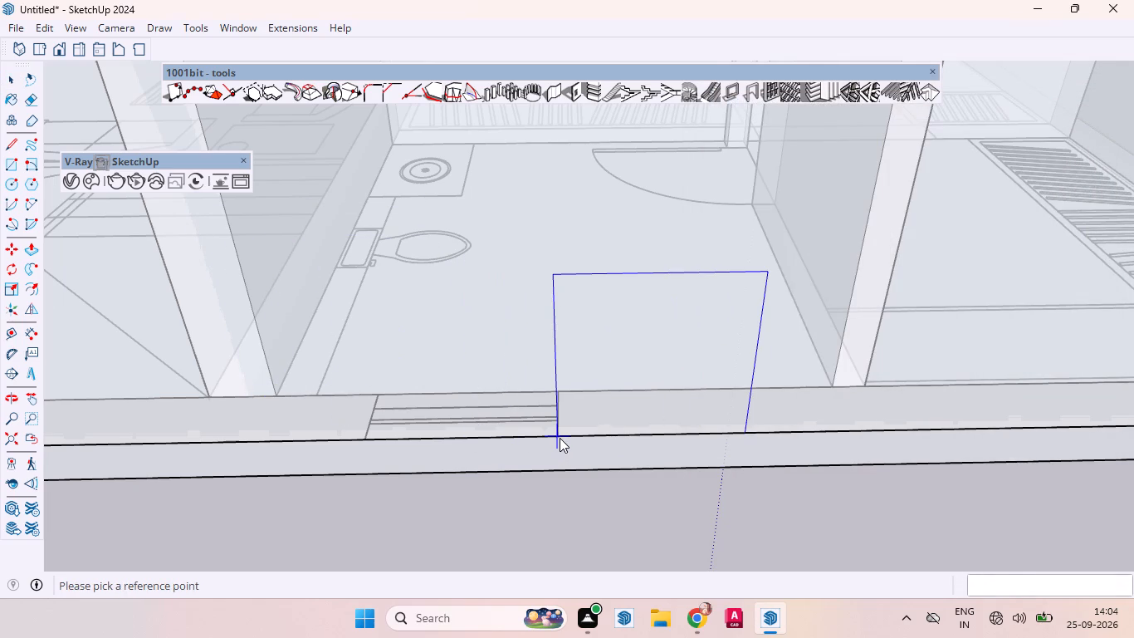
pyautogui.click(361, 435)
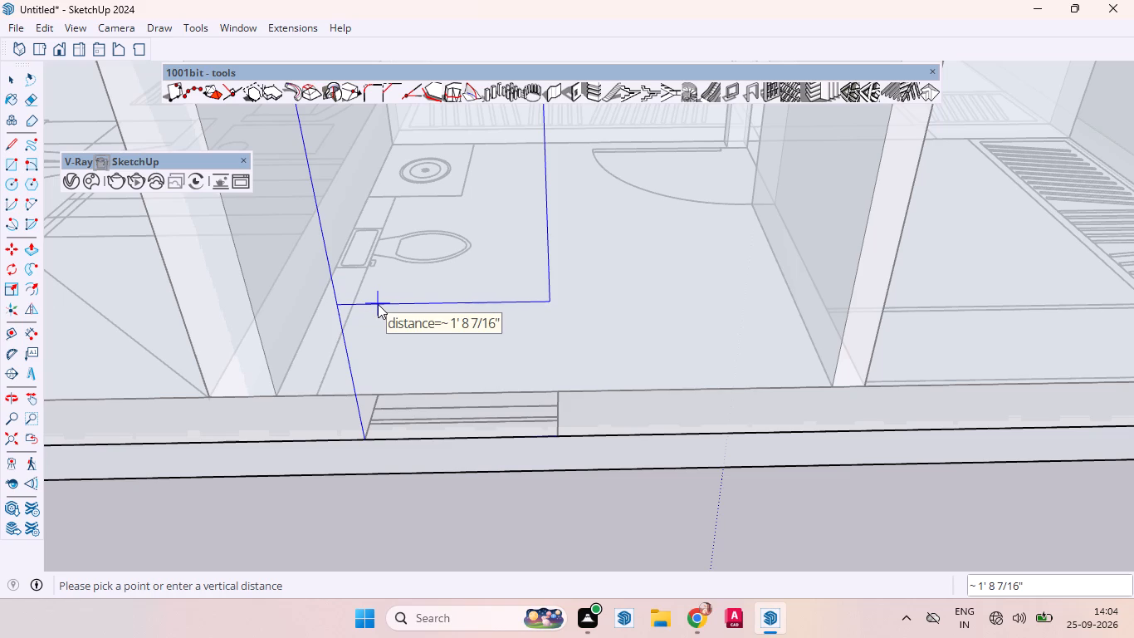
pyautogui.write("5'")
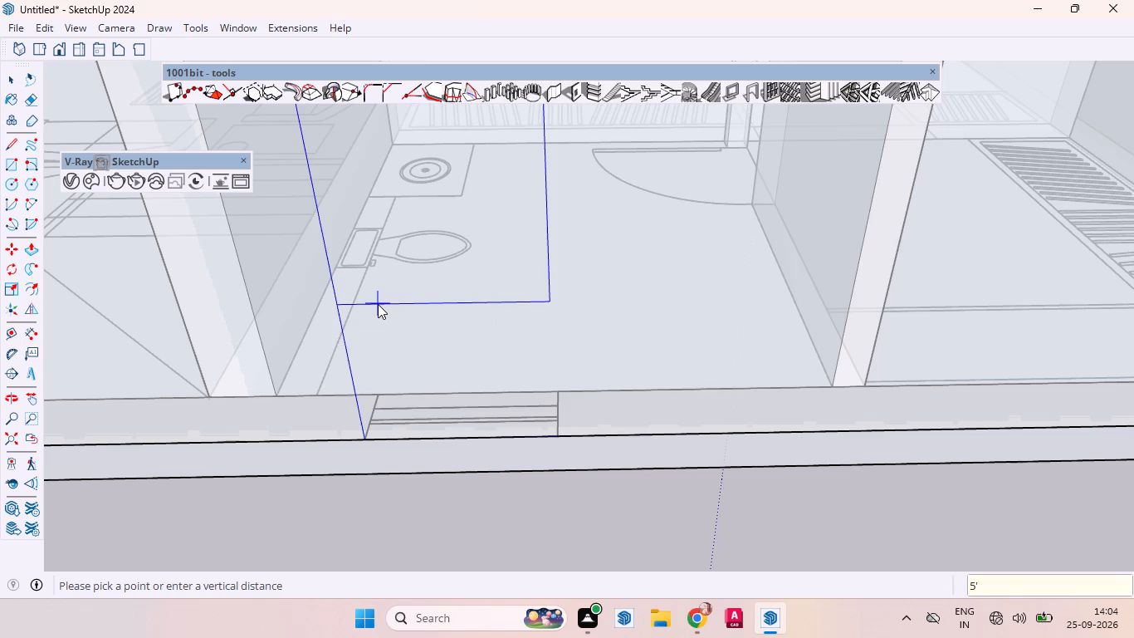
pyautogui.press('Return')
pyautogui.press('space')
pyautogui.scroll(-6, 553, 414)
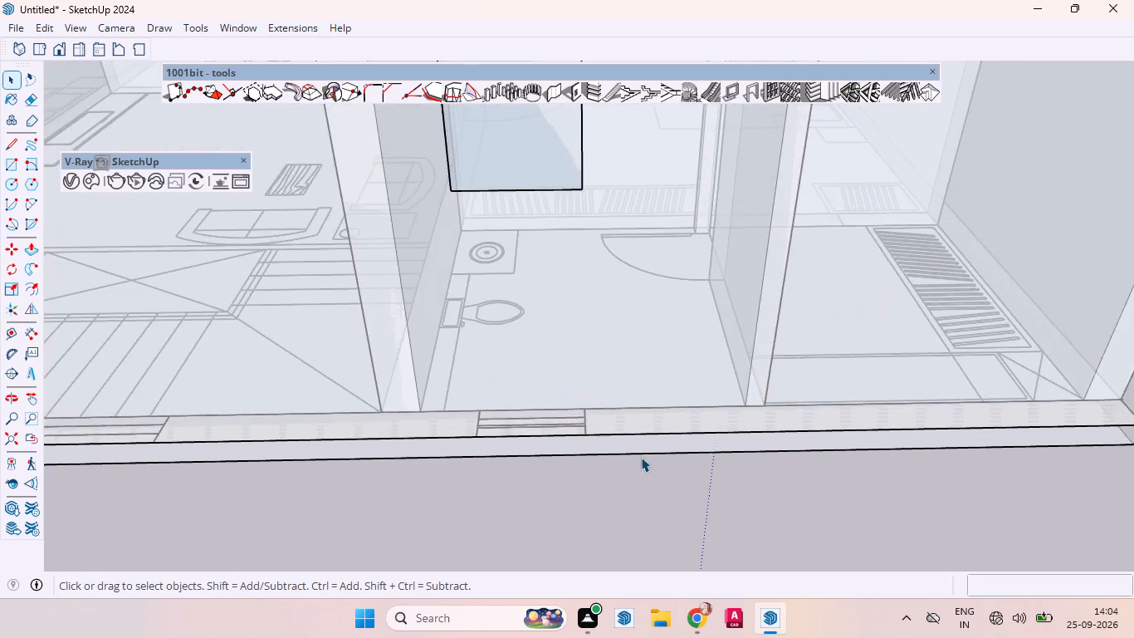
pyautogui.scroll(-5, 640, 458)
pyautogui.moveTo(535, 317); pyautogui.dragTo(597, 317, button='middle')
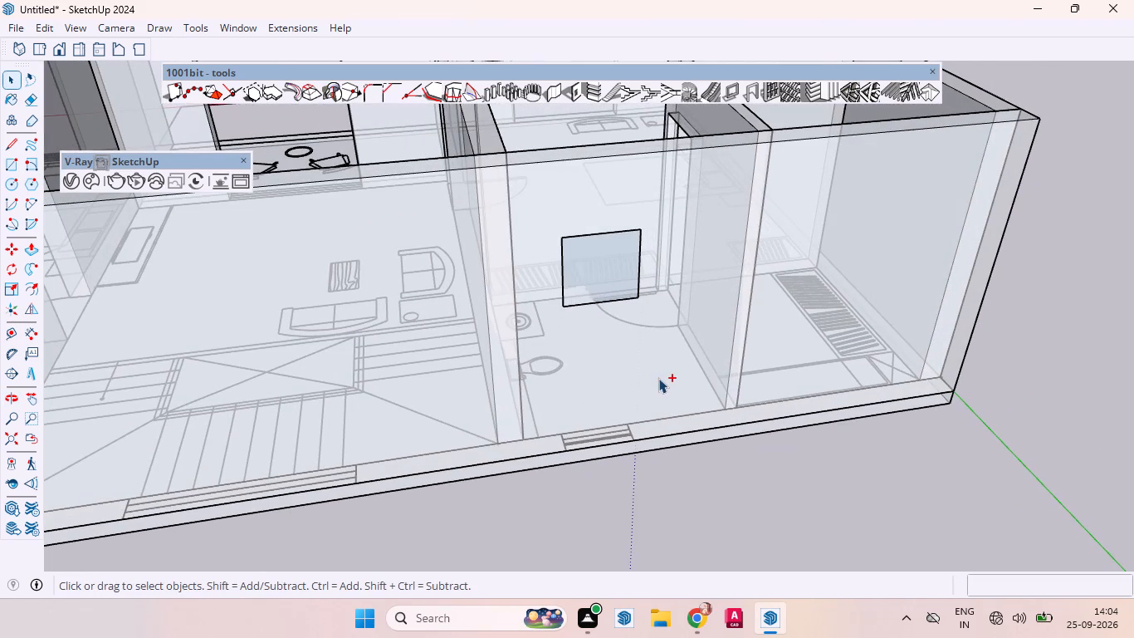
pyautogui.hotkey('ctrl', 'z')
# Open the wall group for editing and select the rear wall's outer face.
pyautogui.tripleClick(613, 340)
pyautogui.click(630, 352)
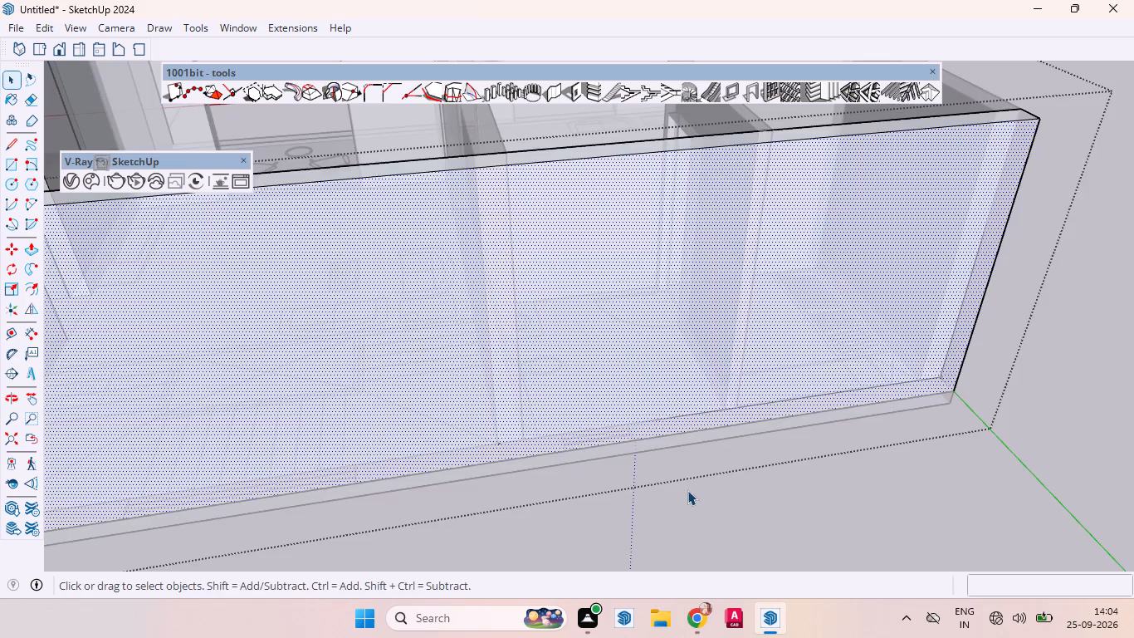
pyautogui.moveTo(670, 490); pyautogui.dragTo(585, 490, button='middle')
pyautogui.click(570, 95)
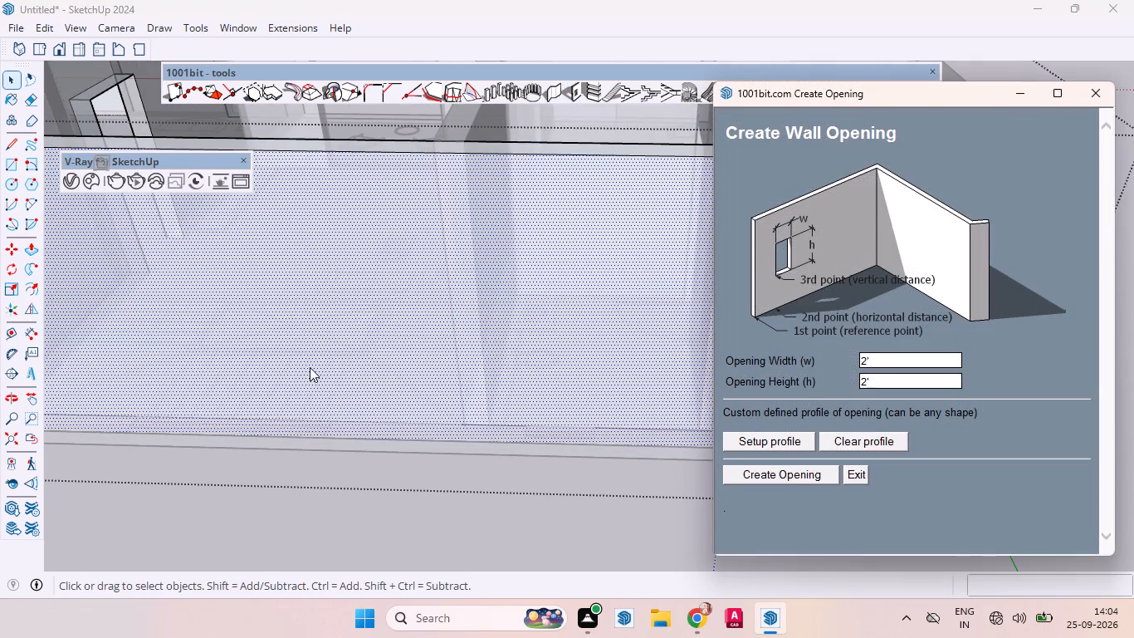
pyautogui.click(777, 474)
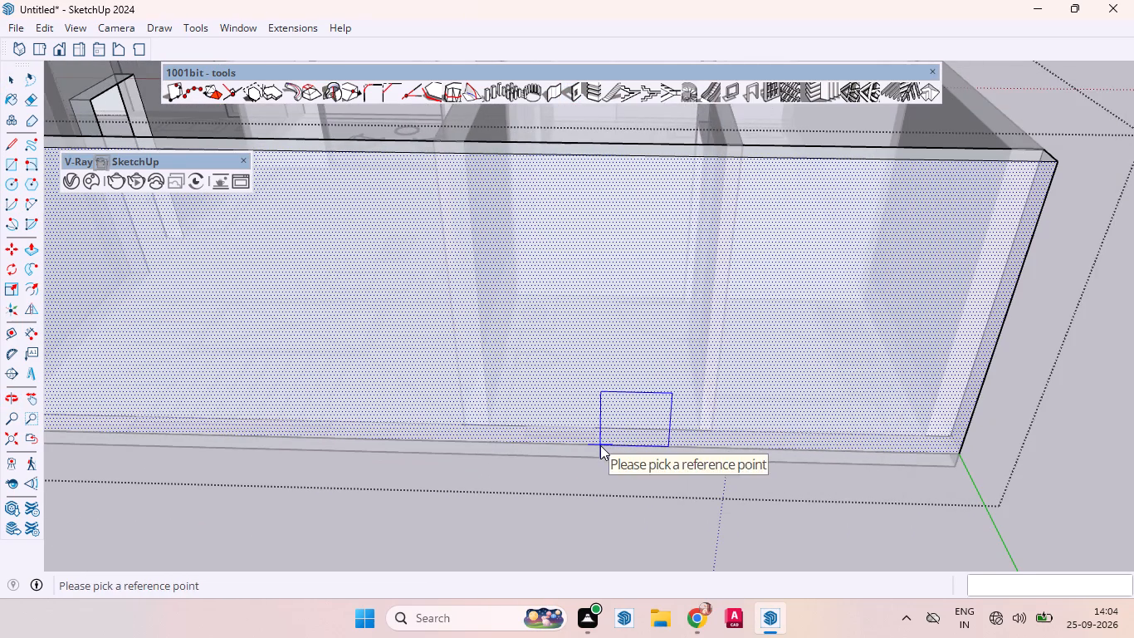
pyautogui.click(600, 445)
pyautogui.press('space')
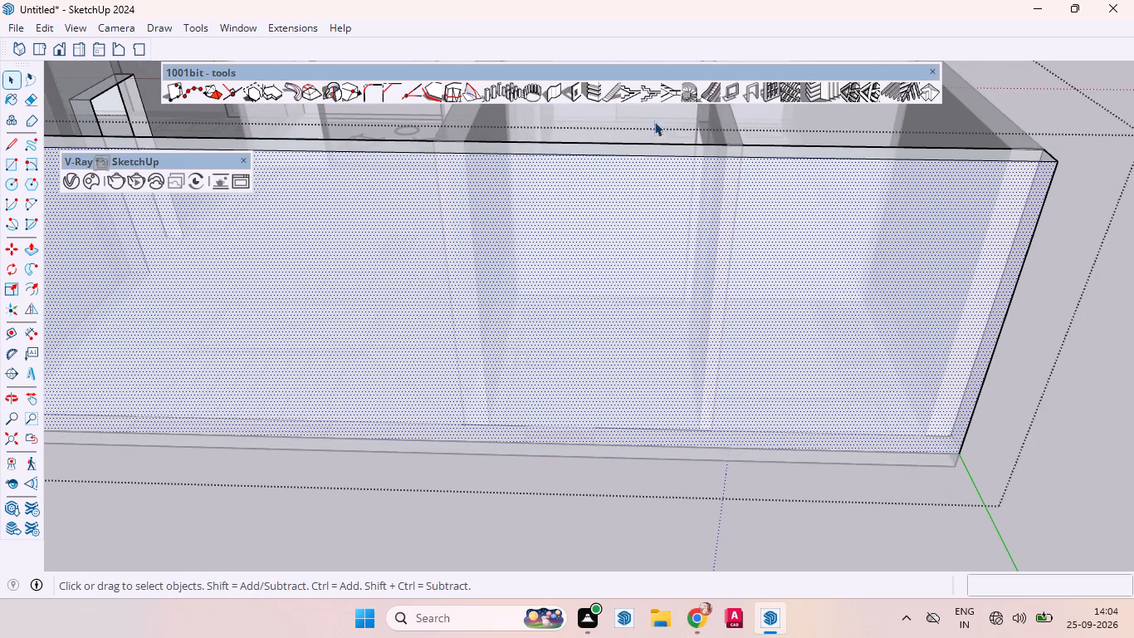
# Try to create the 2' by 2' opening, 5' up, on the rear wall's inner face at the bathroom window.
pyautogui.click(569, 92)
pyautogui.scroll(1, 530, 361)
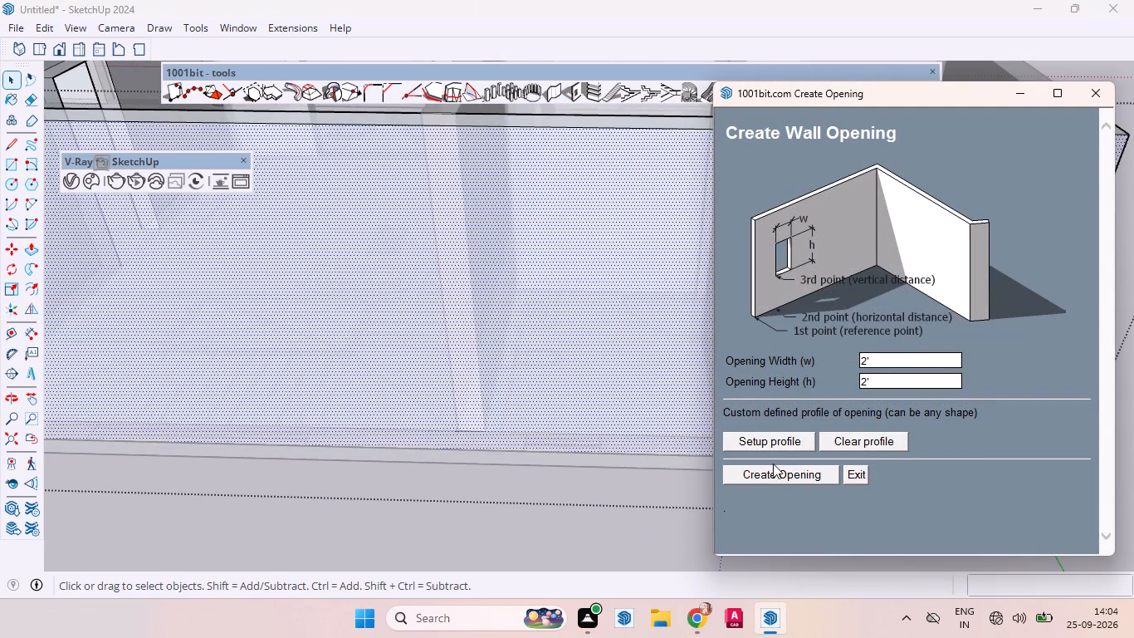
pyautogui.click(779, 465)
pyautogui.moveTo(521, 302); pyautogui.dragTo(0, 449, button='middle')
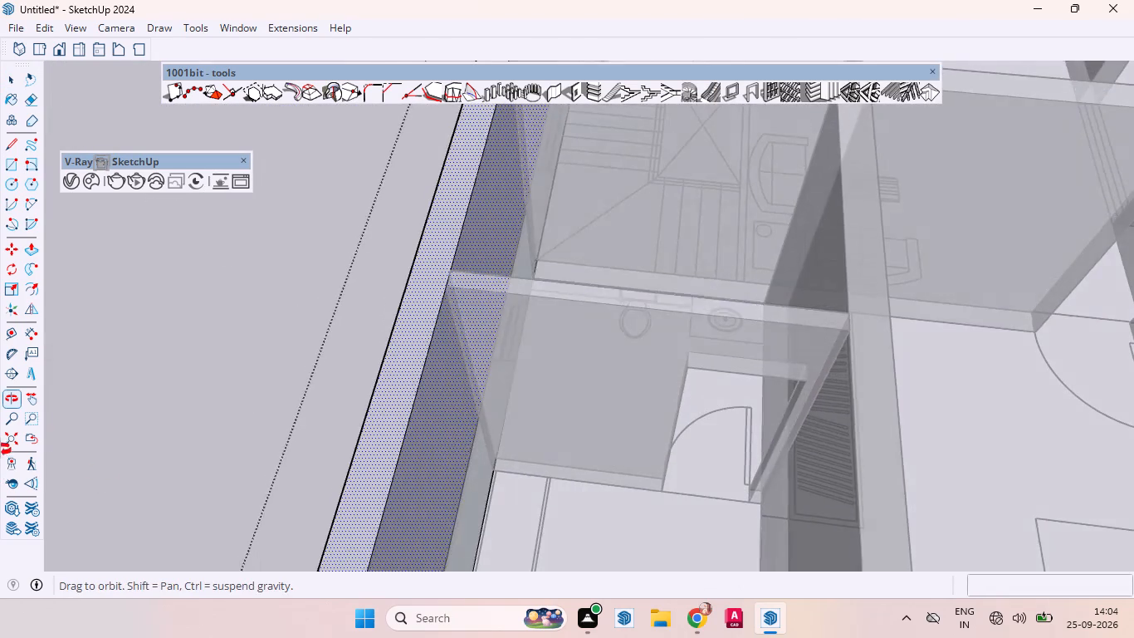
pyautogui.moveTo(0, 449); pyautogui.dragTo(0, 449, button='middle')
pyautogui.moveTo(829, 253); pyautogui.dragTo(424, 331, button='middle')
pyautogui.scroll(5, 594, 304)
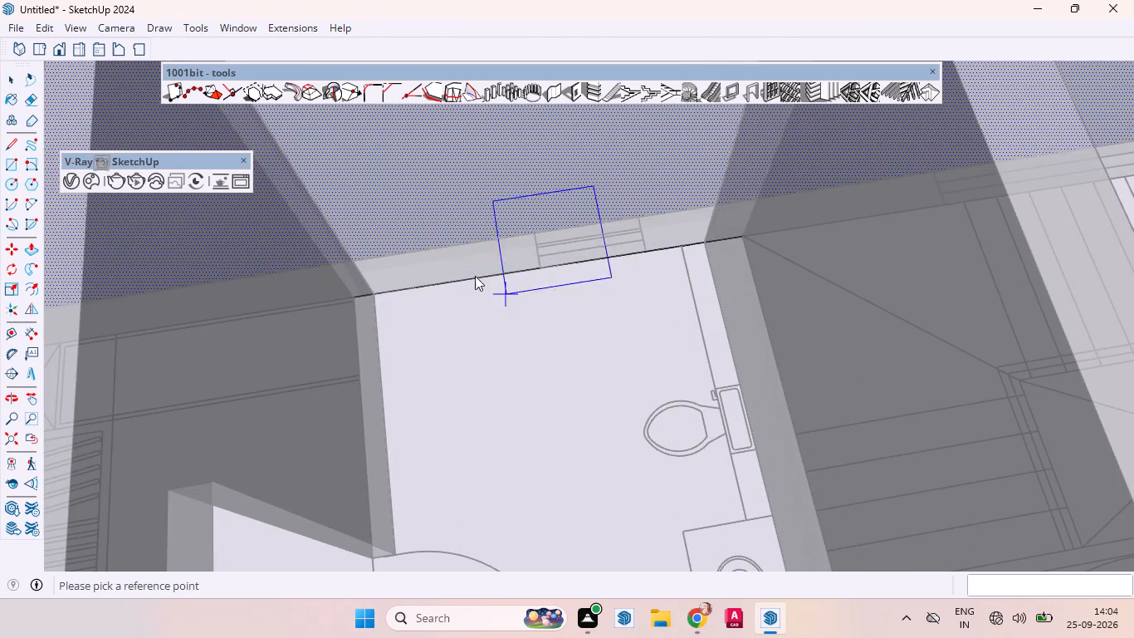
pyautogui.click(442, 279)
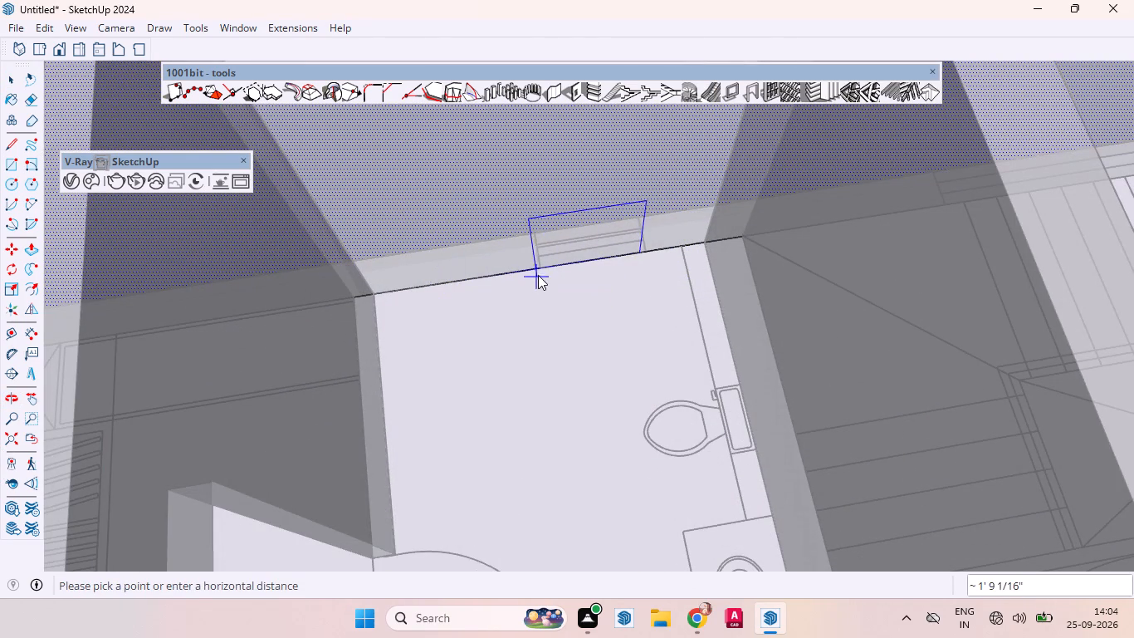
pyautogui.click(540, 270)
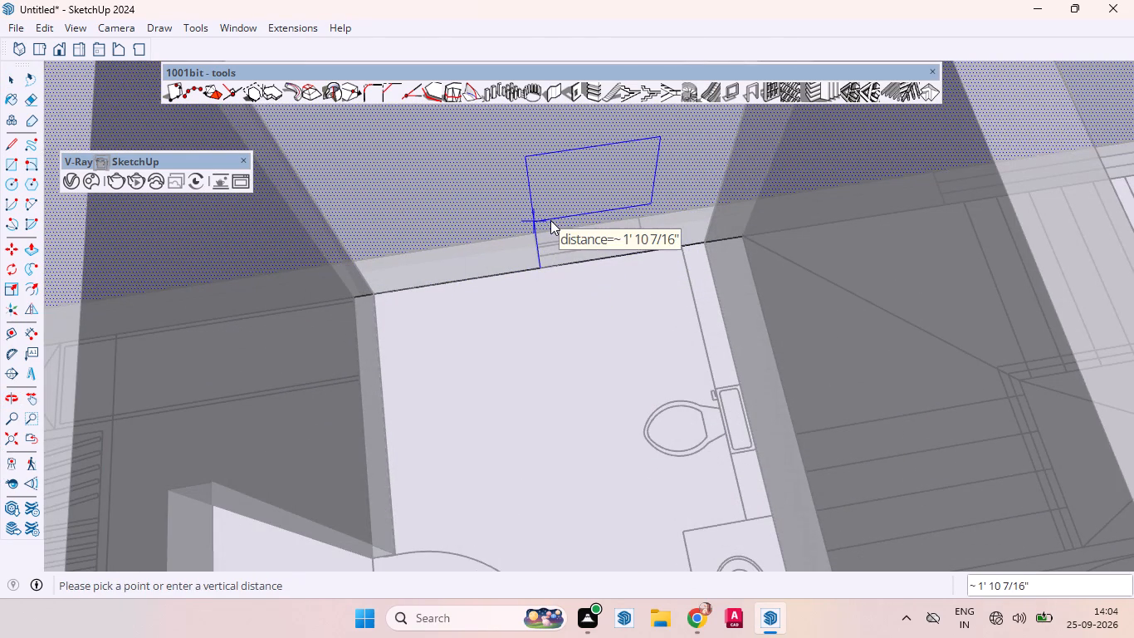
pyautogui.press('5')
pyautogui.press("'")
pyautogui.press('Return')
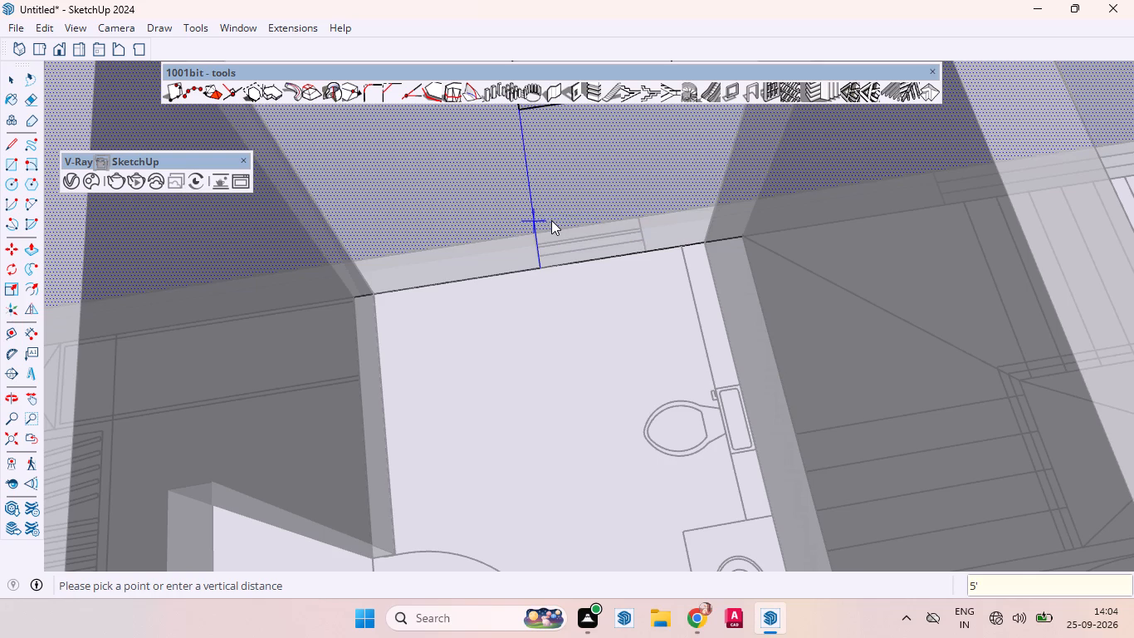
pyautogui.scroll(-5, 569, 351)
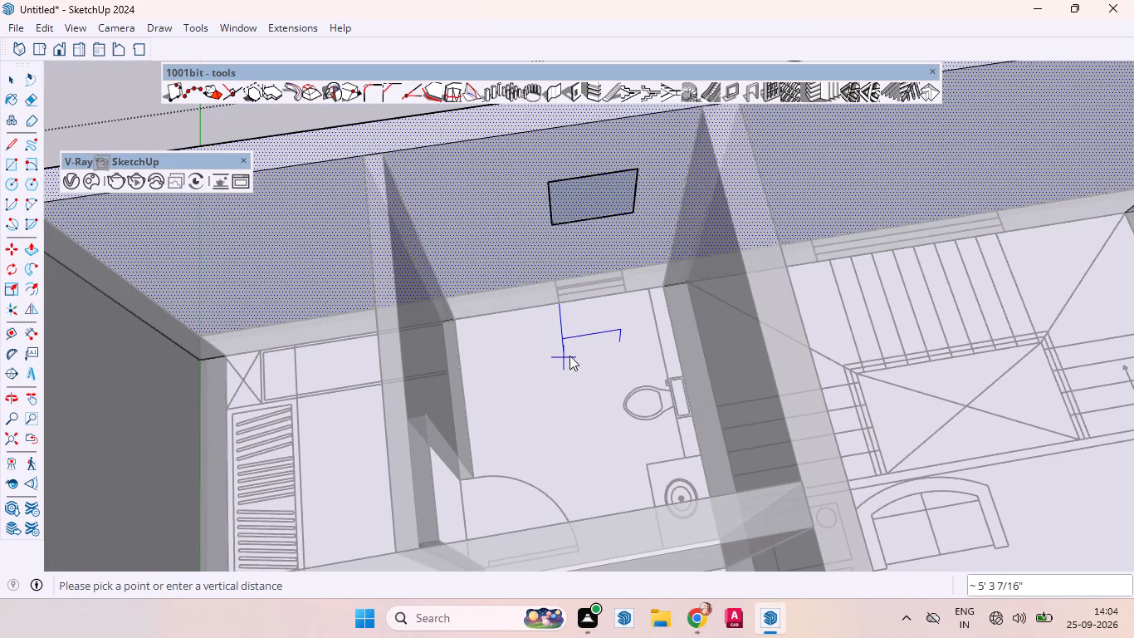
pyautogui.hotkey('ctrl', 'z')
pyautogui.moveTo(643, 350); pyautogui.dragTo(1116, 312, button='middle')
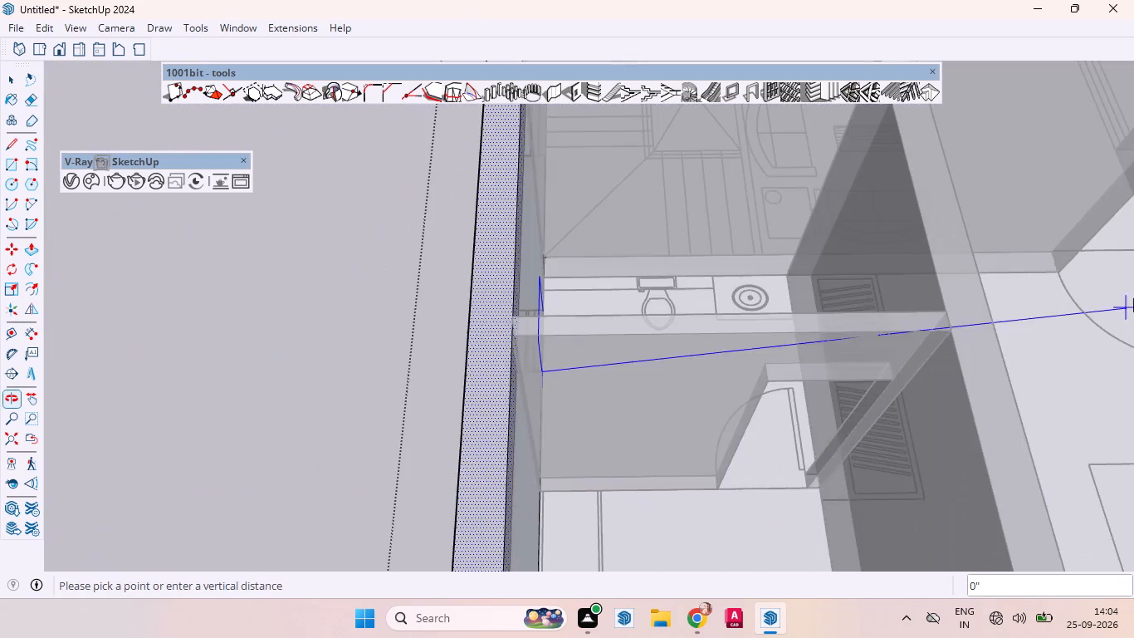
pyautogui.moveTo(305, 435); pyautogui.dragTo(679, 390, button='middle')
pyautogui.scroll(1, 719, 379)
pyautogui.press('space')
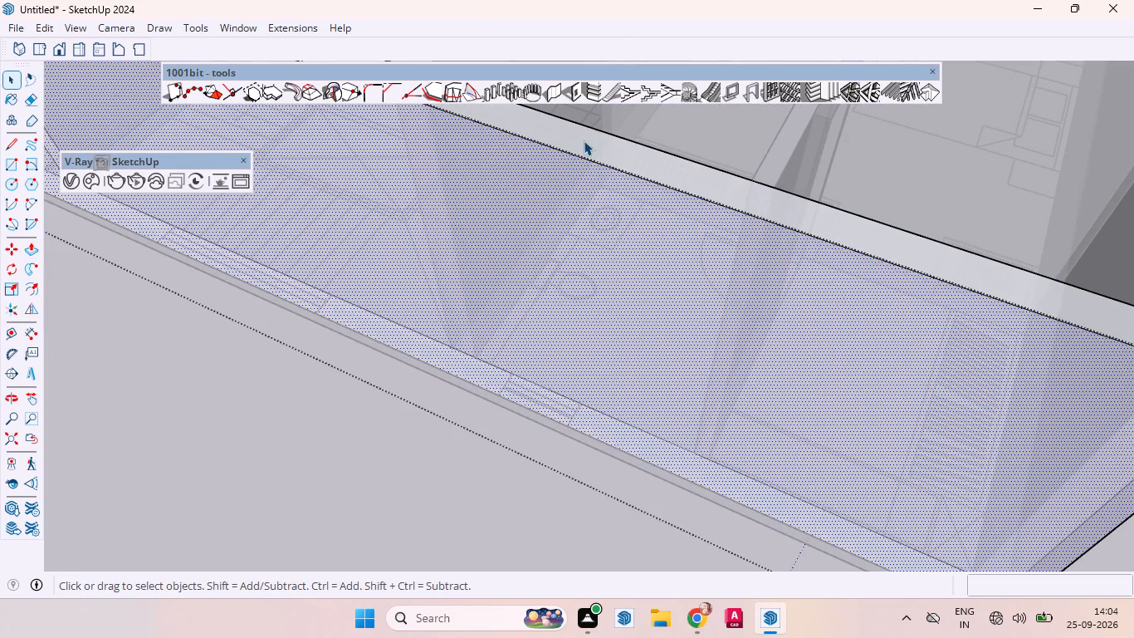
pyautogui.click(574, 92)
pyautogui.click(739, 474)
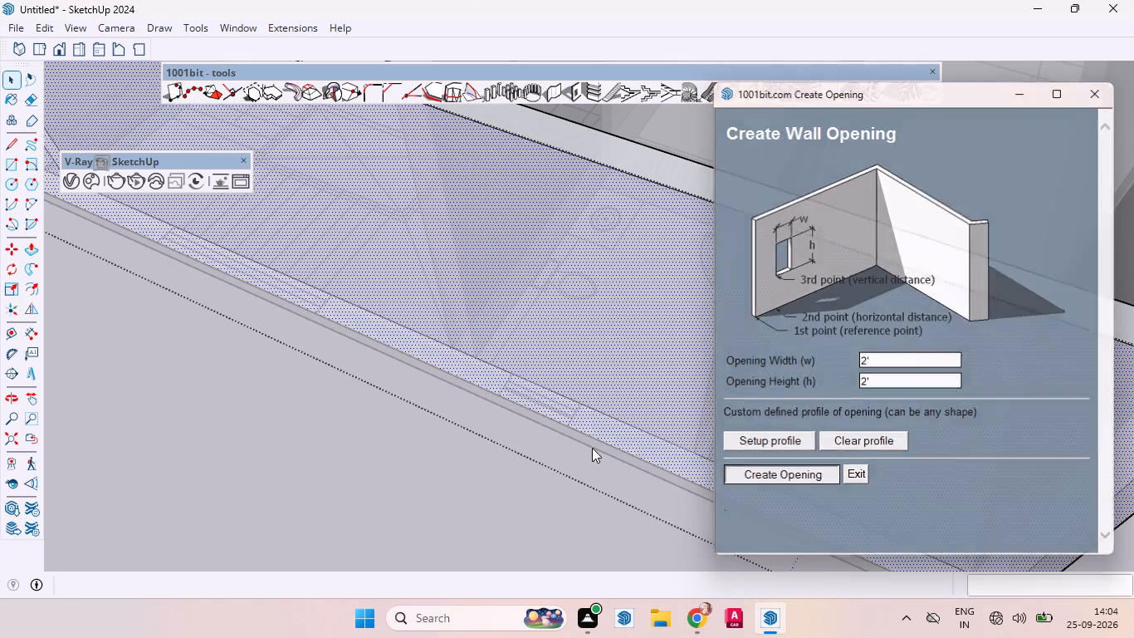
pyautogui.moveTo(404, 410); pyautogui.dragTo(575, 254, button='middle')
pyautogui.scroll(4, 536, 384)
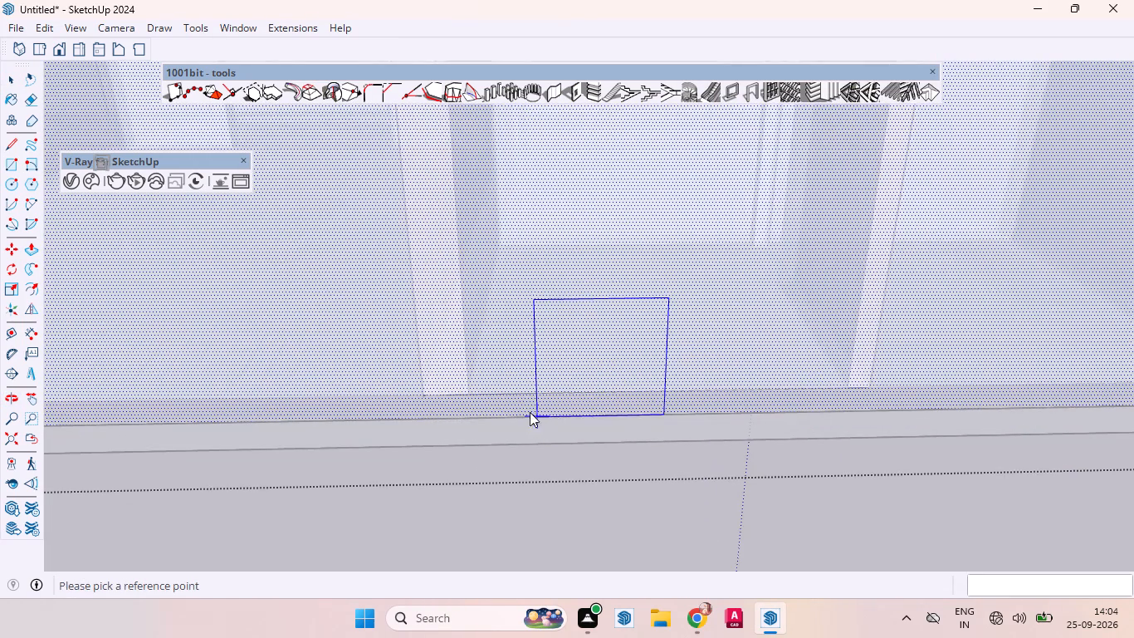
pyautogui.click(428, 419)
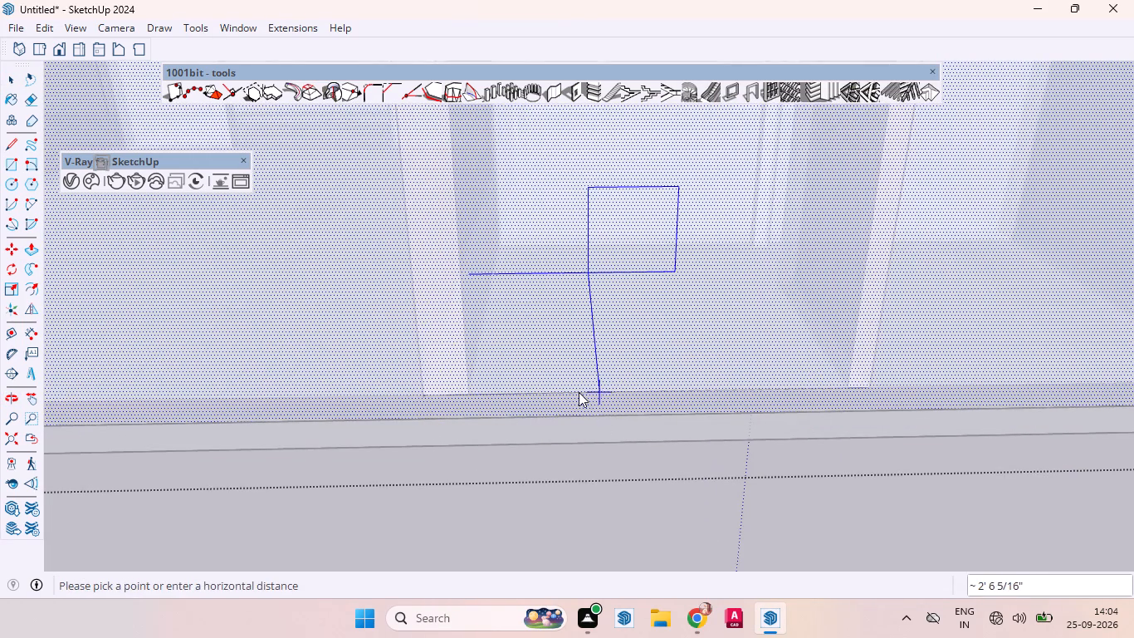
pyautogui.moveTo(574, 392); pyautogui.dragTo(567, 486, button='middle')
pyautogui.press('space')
# Create a wall opening 2' wide and 2' high, 5' above the base, on the rear wall's selected face at the bathroom window.
pyautogui.moveTo(506, 443); pyautogui.dragTo(271, 493, button='middle')
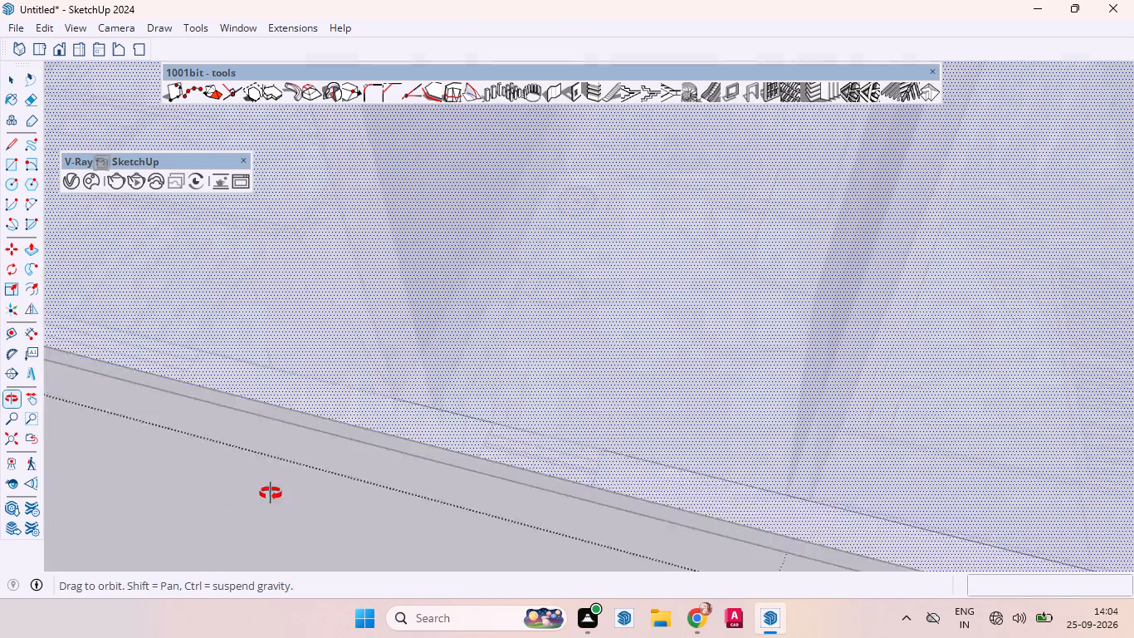
pyautogui.moveTo(271, 493); pyautogui.dragTo(421, 529, button='middle')
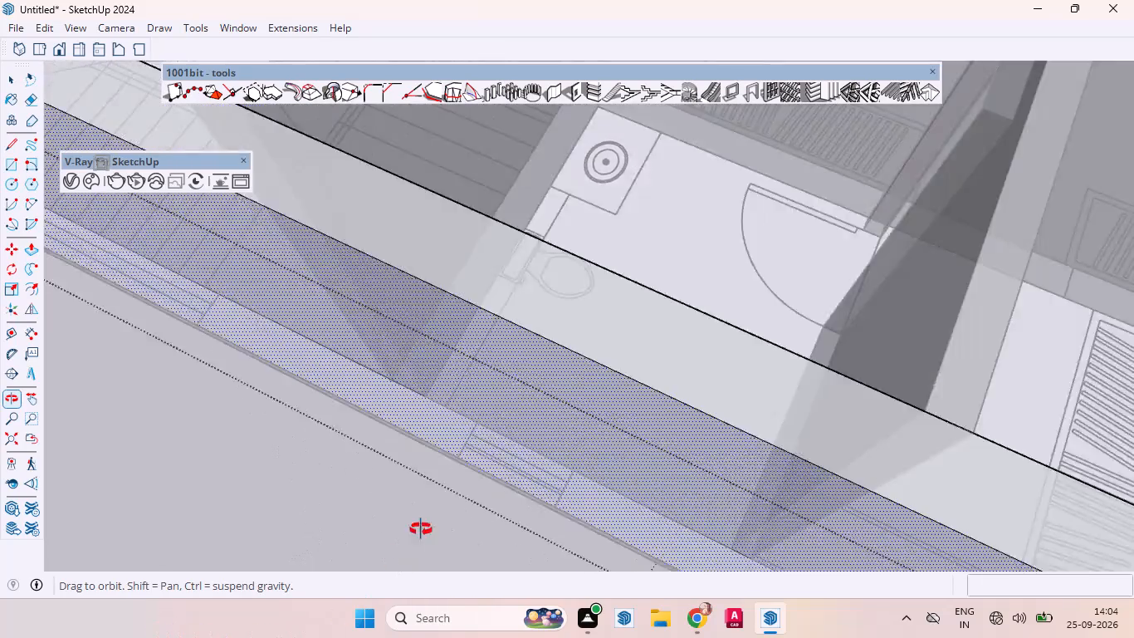
pyautogui.moveTo(421, 529); pyautogui.dragTo(478, 485, button='middle')
pyautogui.click(572, 91)
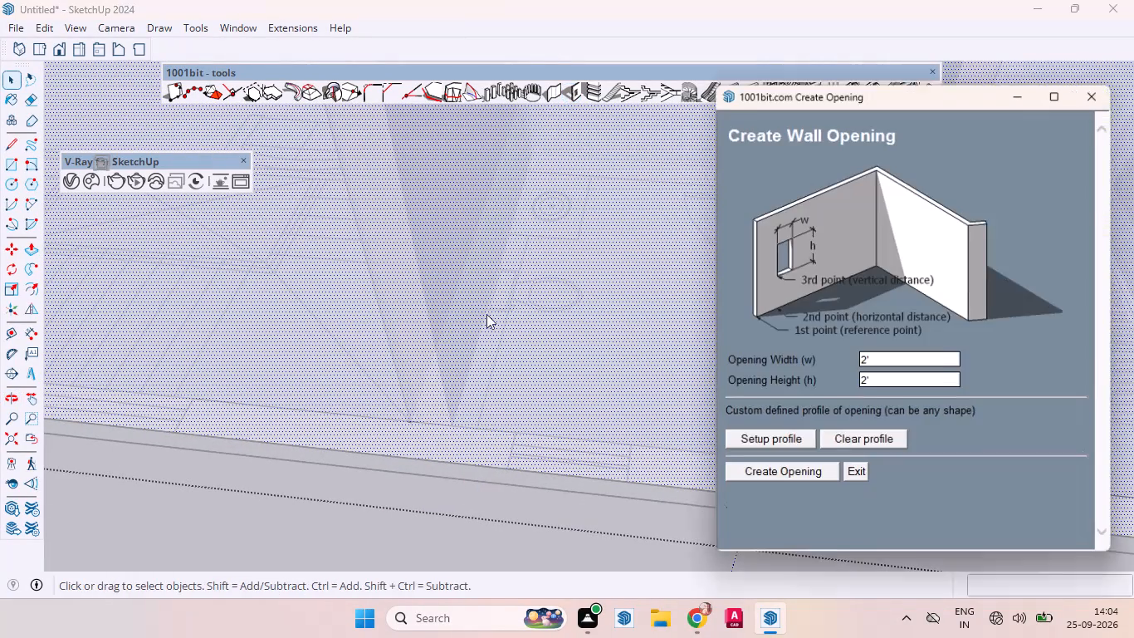
pyautogui.click(751, 483)
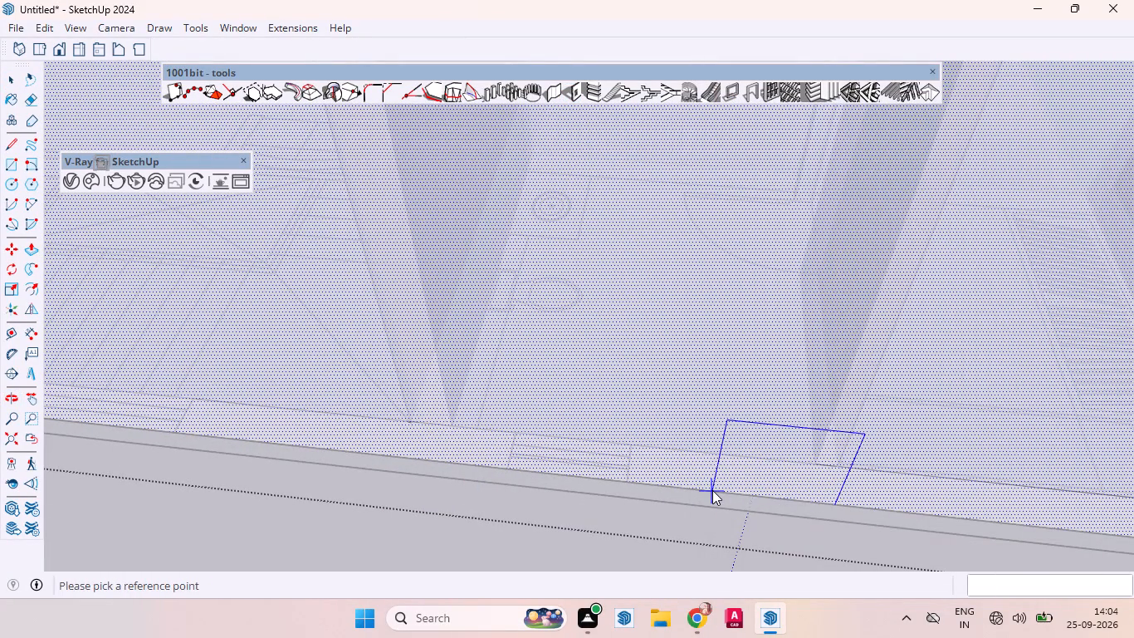
pyautogui.click(712, 490)
pyautogui.click(506, 469)
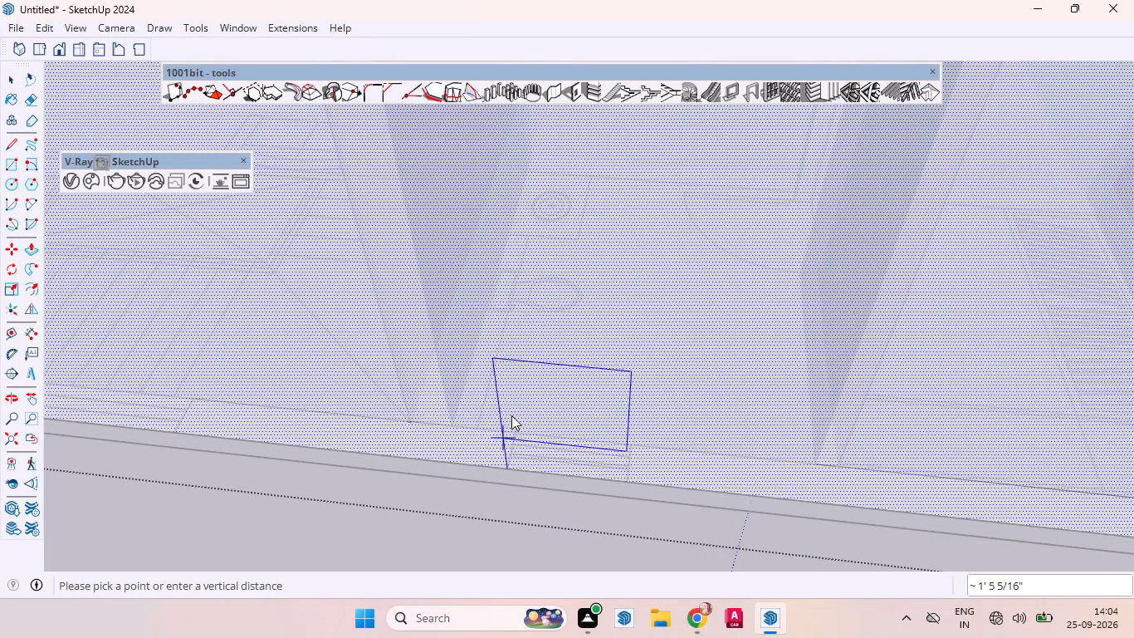
pyautogui.press('5')
pyautogui.press("'")
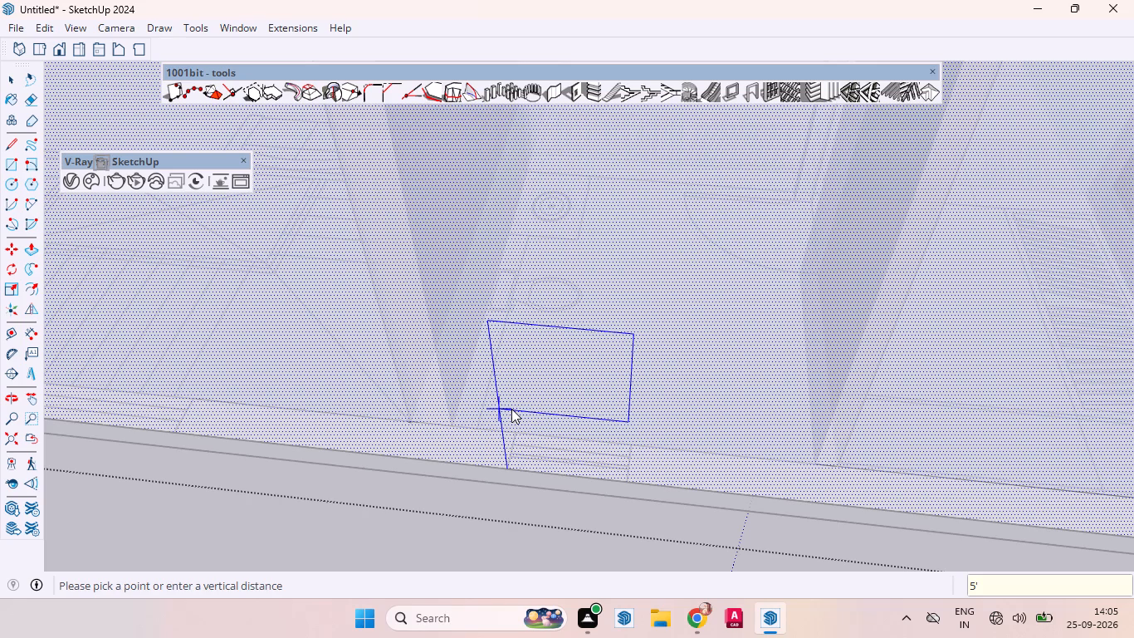
pyautogui.press('Return')
pyautogui.press('space')
# Inspect the new bathroom window opening from several sides of the house and leave the wall group.
pyautogui.scroll(-5, 572, 351)
pyautogui.moveTo(574, 385); pyautogui.dragTo(605, 273, button='middle')
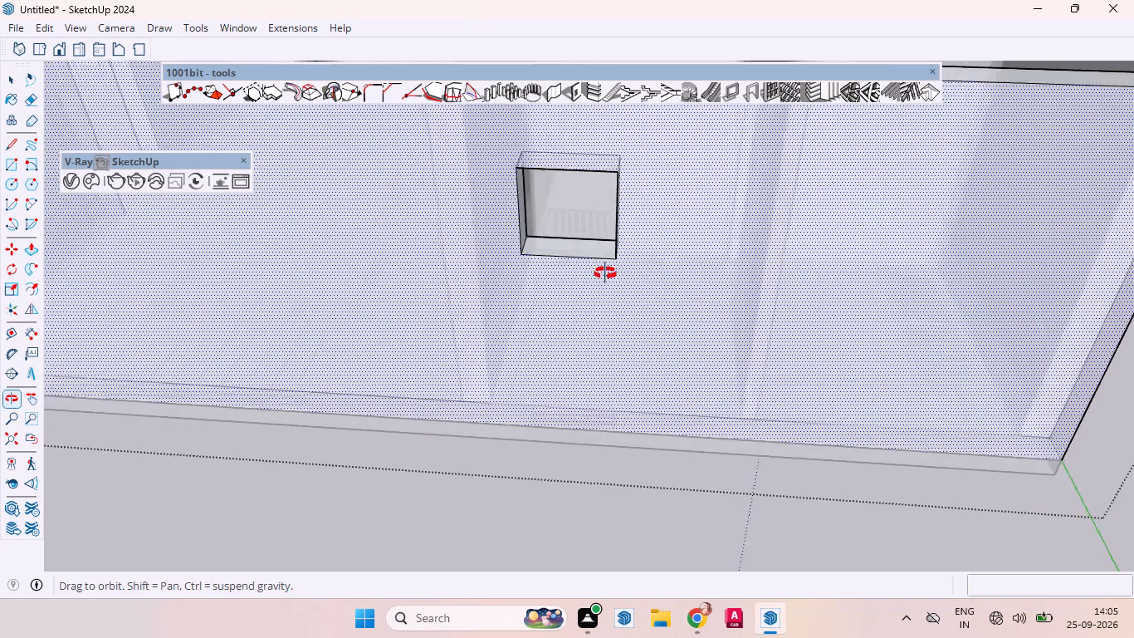
pyautogui.moveTo(605, 273); pyautogui.dragTo(616, 267, button='middle')
pyautogui.scroll(10, 606, 170)
pyautogui.scroll(-4, 599, 301)
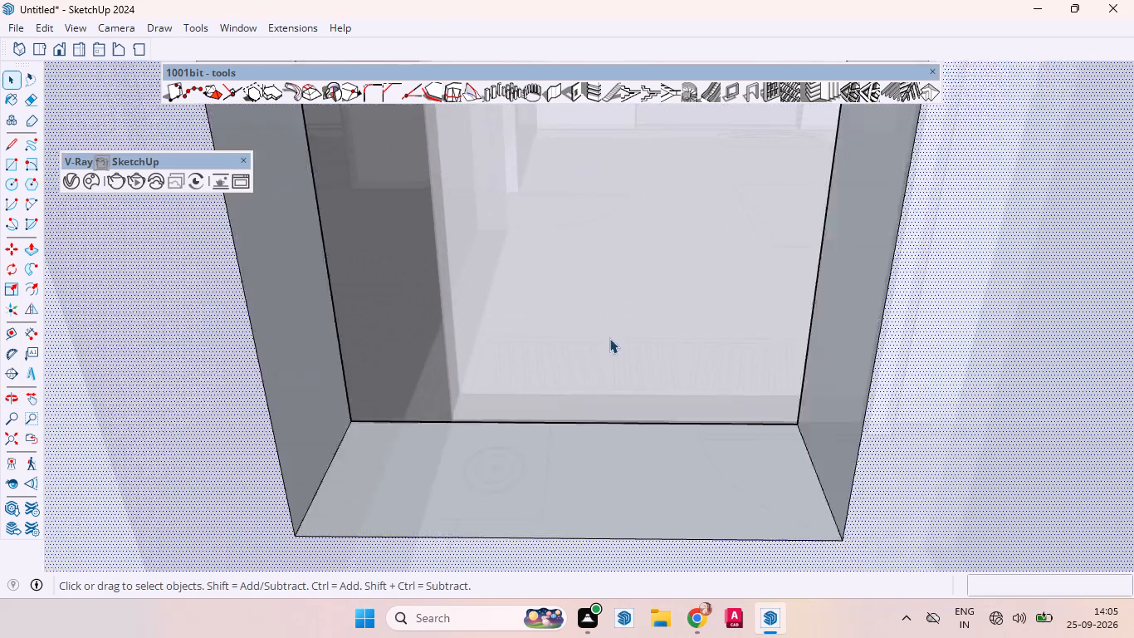
pyautogui.scroll(-8, 609, 338)
pyautogui.moveTo(587, 239); pyautogui.dragTo(0, 384, button='middle')
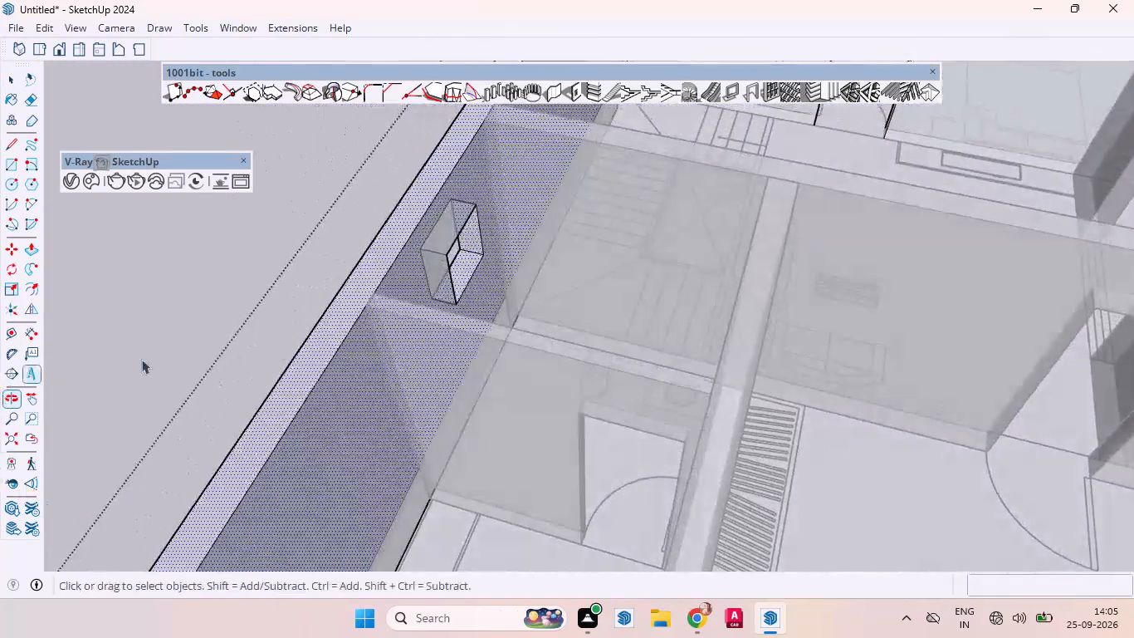
pyautogui.scroll(5, 430, 336)
pyautogui.scroll(-7, 575, 290)
pyautogui.scroll(1, 539, 243)
pyautogui.scroll(-4, 539, 243)
pyautogui.scroll(2, 538, 243)
pyautogui.scroll(-8, 537, 243)
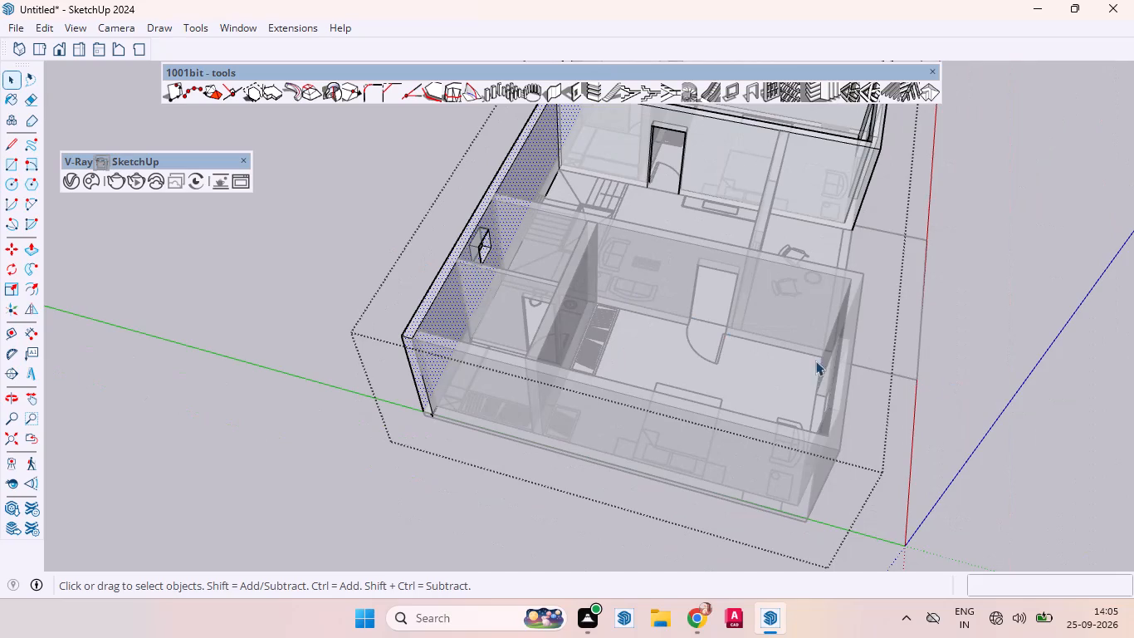
pyautogui.moveTo(877, 402); pyautogui.dragTo(907, 314, button='middle')
pyautogui.scroll(3, 812, 436)
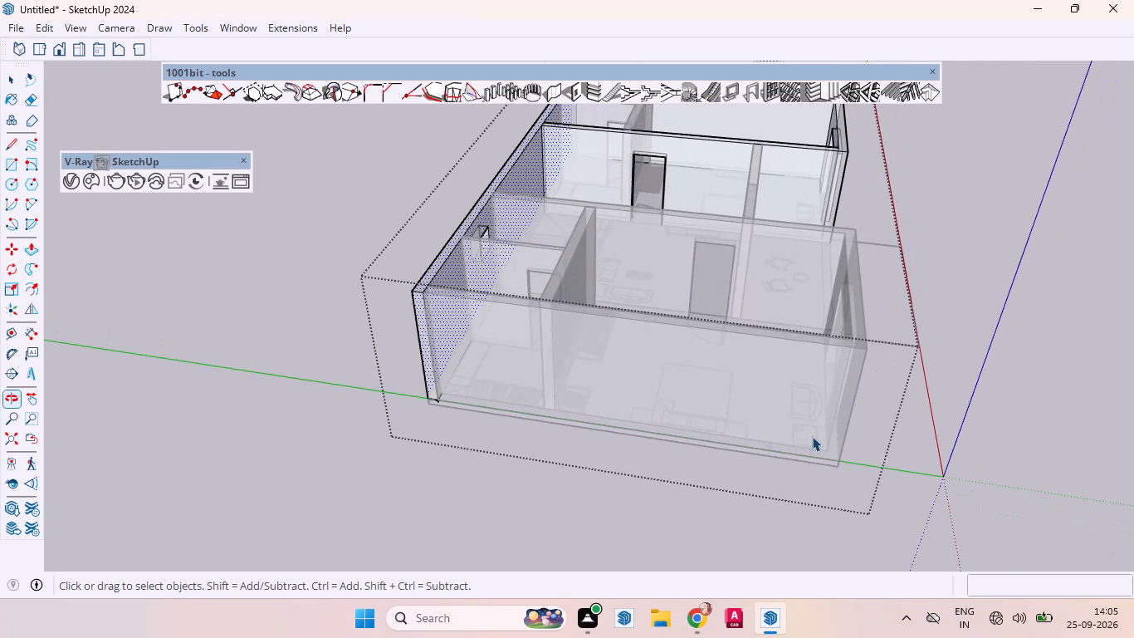
pyautogui.scroll(8, 812, 436)
pyautogui.scroll(-1, 789, 478)
pyautogui.scroll(11, 789, 478)
pyautogui.moveTo(770, 459); pyautogui.dragTo(802, 553, button='middle')
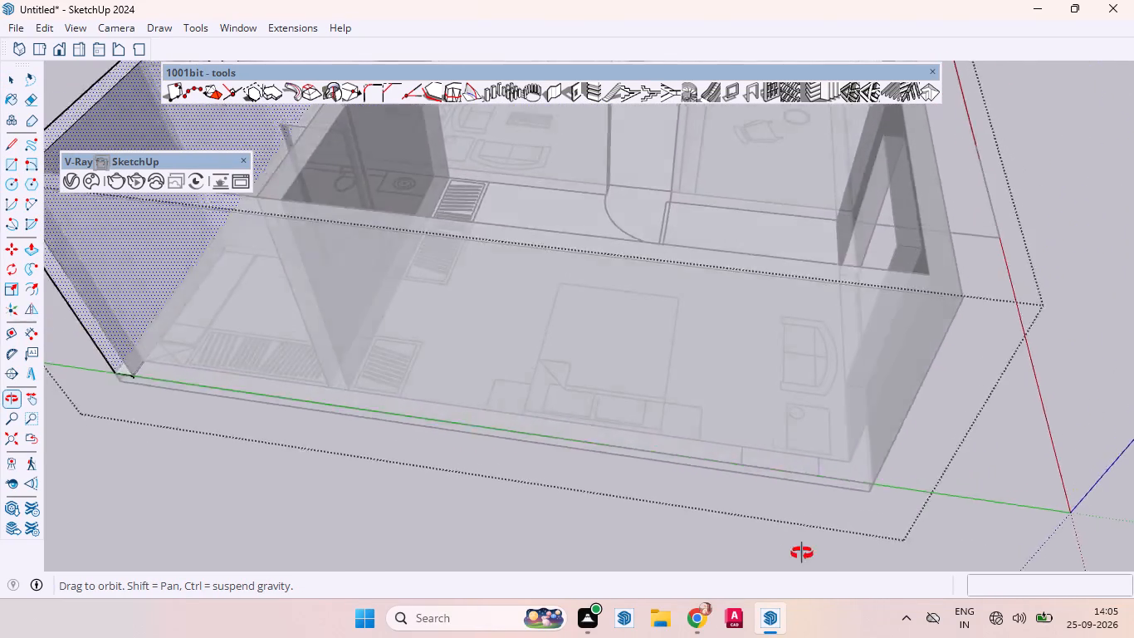
pyautogui.moveTo(802, 553); pyautogui.dragTo(1014, 506, button='middle')
pyautogui.scroll(-1, 741, 446)
pyautogui.scroll(1, 746, 447)
pyautogui.scroll(-3, 749, 447)
pyautogui.scroll(-3, 618, 420)
pyautogui.scroll(1, 644, 424)
pyautogui.scroll(-1, 657, 424)
pyautogui.scroll(2, 698, 424)
pyautogui.scroll(-1, 720, 424)
pyautogui.scroll(-2, 449, 415)
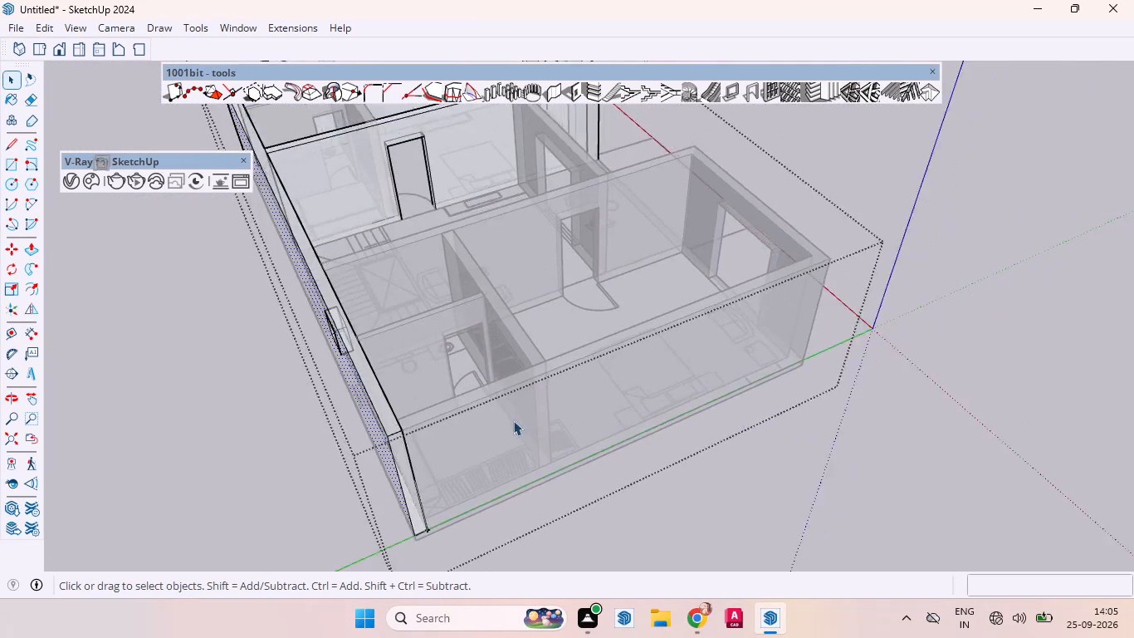
pyautogui.scroll(-4, 513, 420)
pyautogui.click(392, 425)
pyautogui.doubleClick(710, 460)
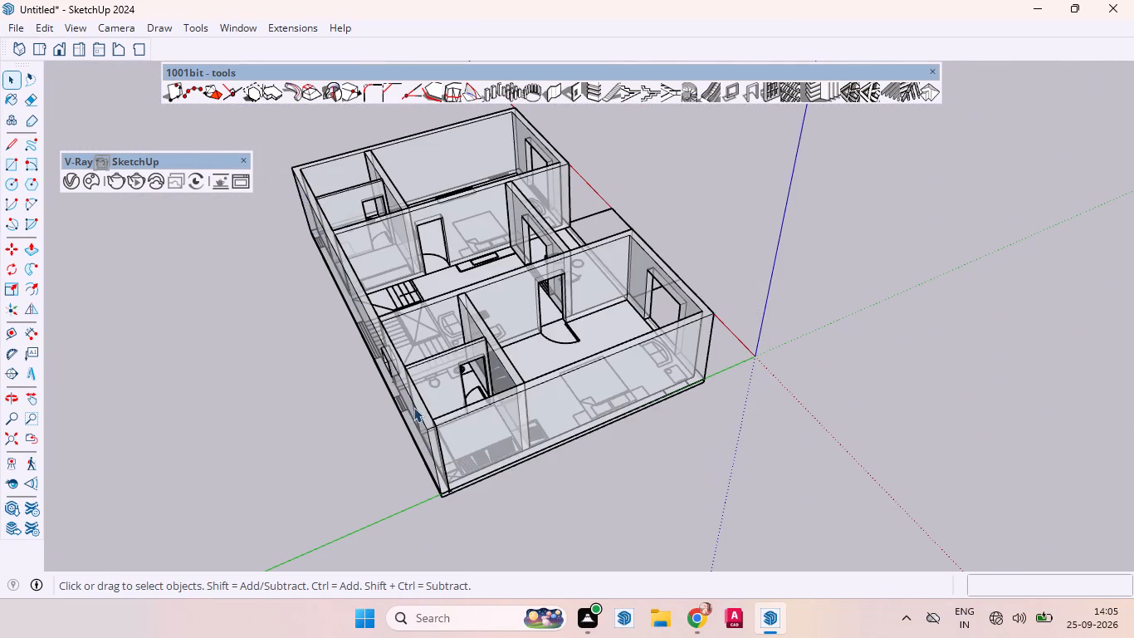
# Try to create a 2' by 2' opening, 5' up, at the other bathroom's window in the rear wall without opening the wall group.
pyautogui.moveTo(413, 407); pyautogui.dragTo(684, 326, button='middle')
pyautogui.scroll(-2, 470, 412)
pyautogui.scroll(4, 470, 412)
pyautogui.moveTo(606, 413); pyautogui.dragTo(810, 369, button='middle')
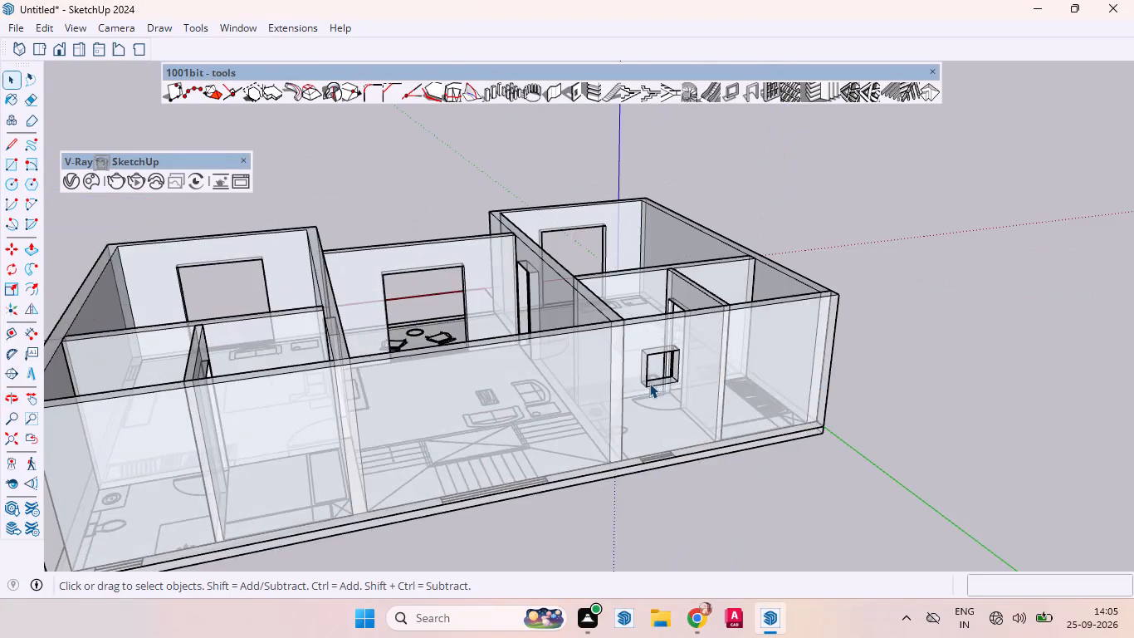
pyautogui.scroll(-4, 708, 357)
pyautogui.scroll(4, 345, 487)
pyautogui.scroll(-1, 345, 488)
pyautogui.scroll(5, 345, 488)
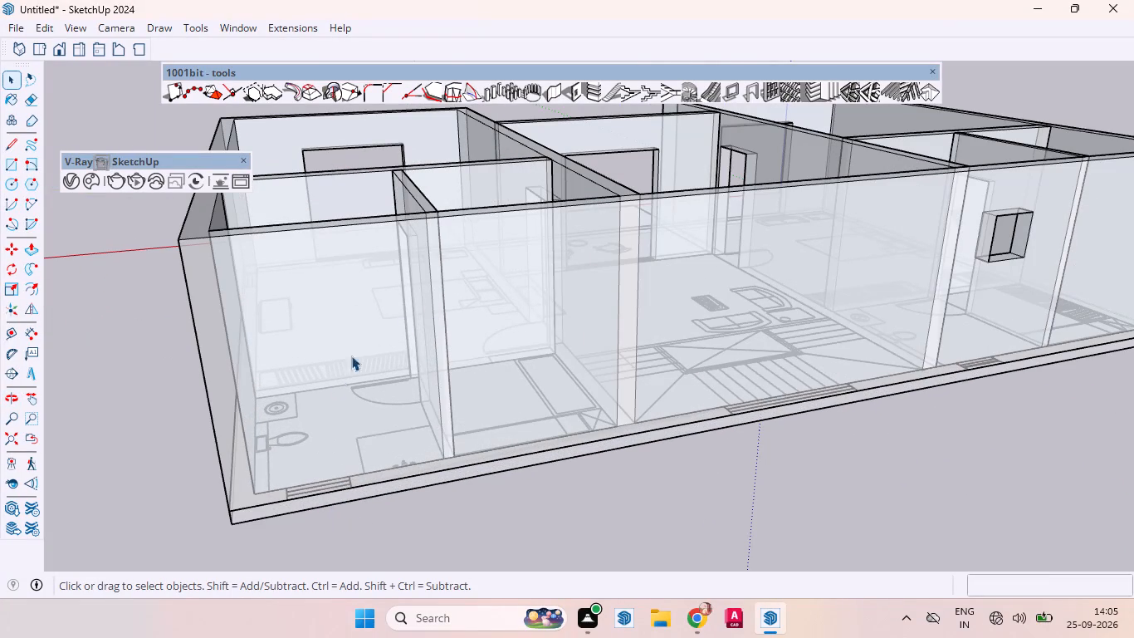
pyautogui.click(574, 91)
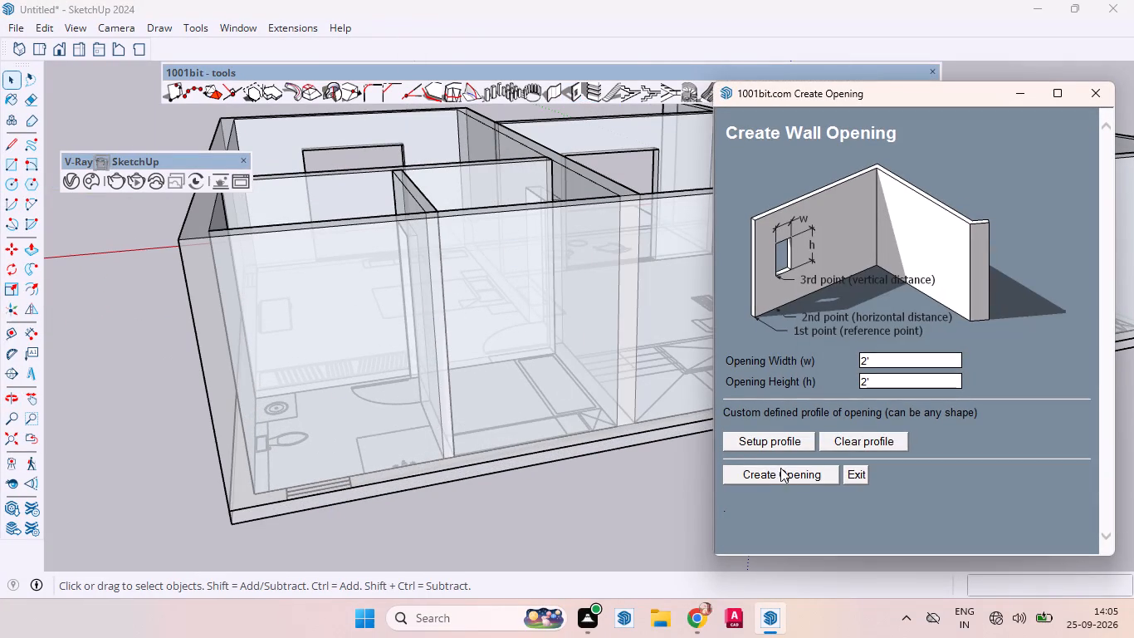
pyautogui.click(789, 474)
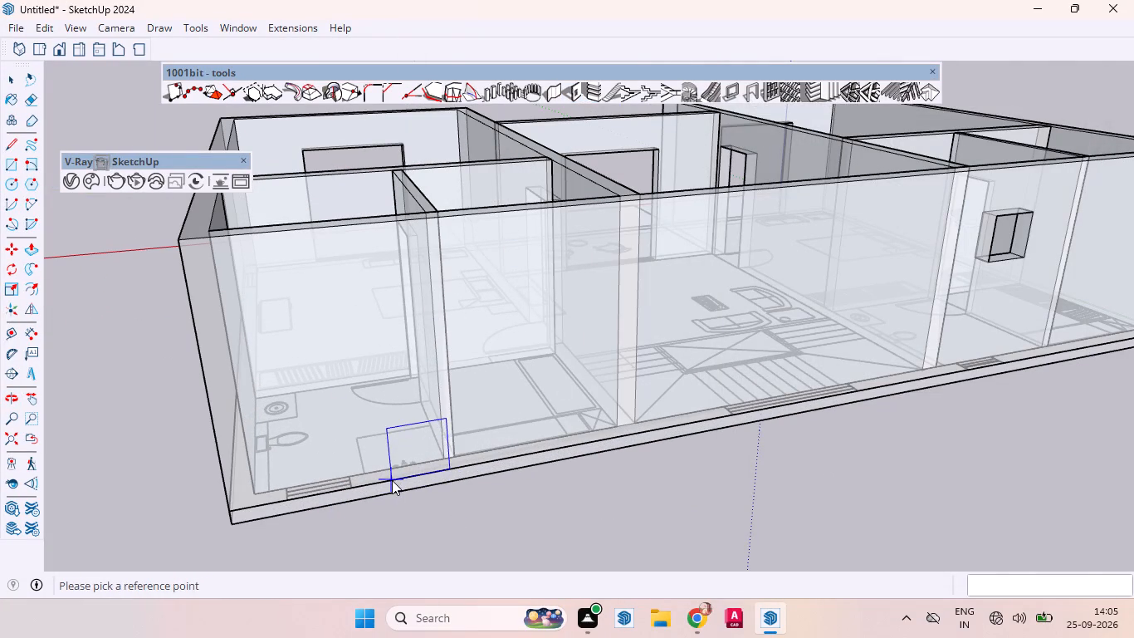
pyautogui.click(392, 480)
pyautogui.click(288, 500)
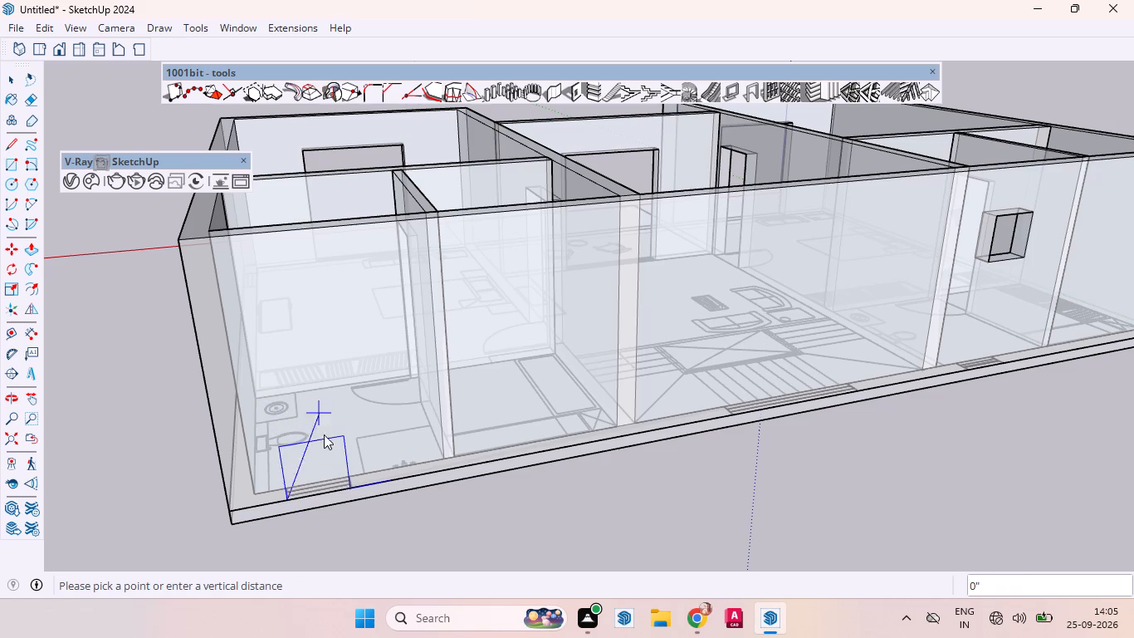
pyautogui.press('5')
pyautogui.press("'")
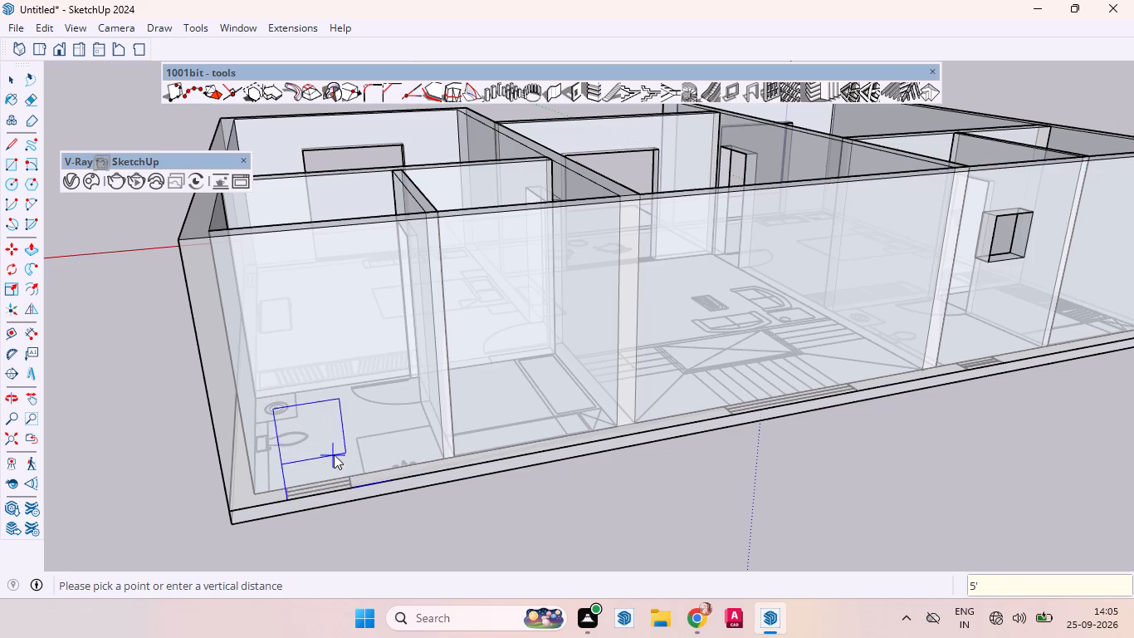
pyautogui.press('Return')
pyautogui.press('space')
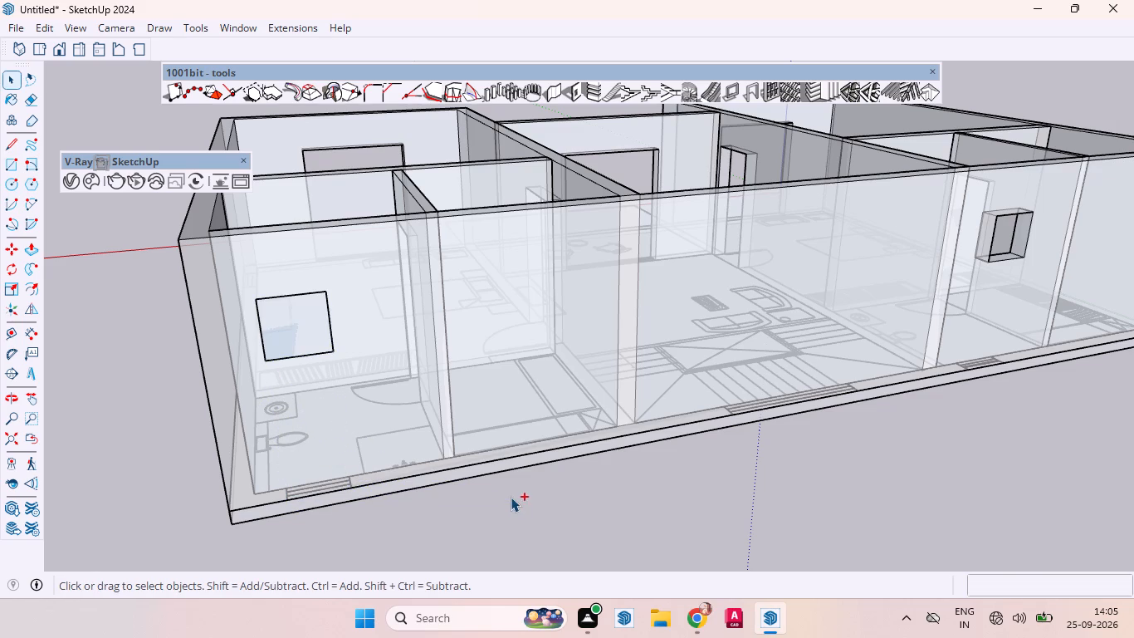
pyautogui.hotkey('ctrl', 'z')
# Inside the wall group, create a 2' by 2' opening, 5' up, on the rear wall's outer face at the other bathroom's window.
pyautogui.doubleClick(342, 395)
pyautogui.click(334, 395)
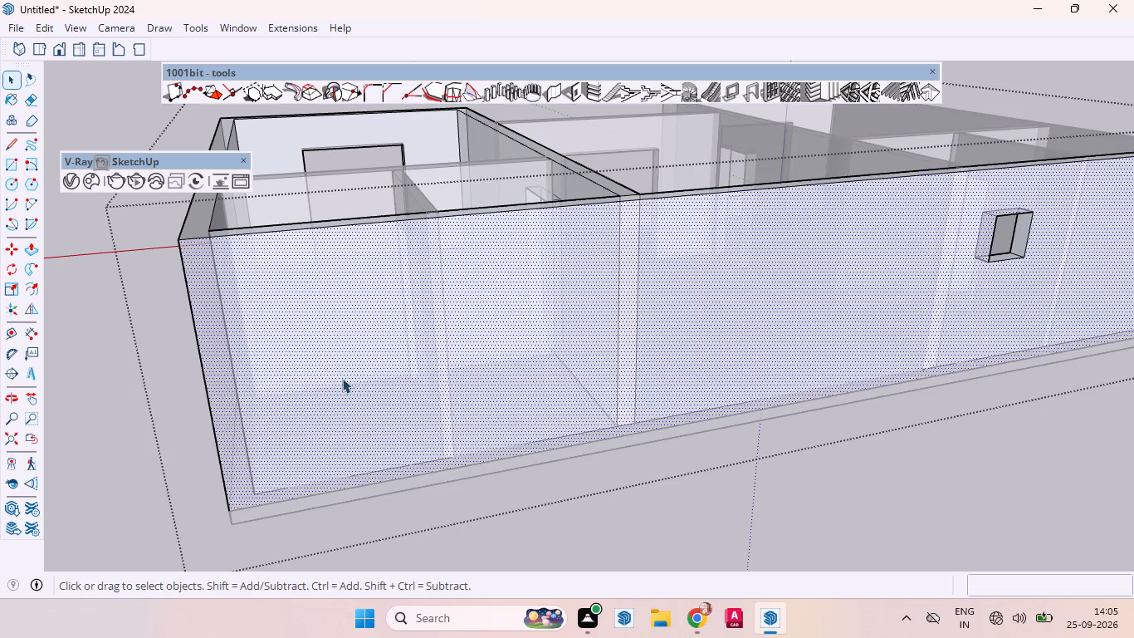
pyautogui.click(576, 96)
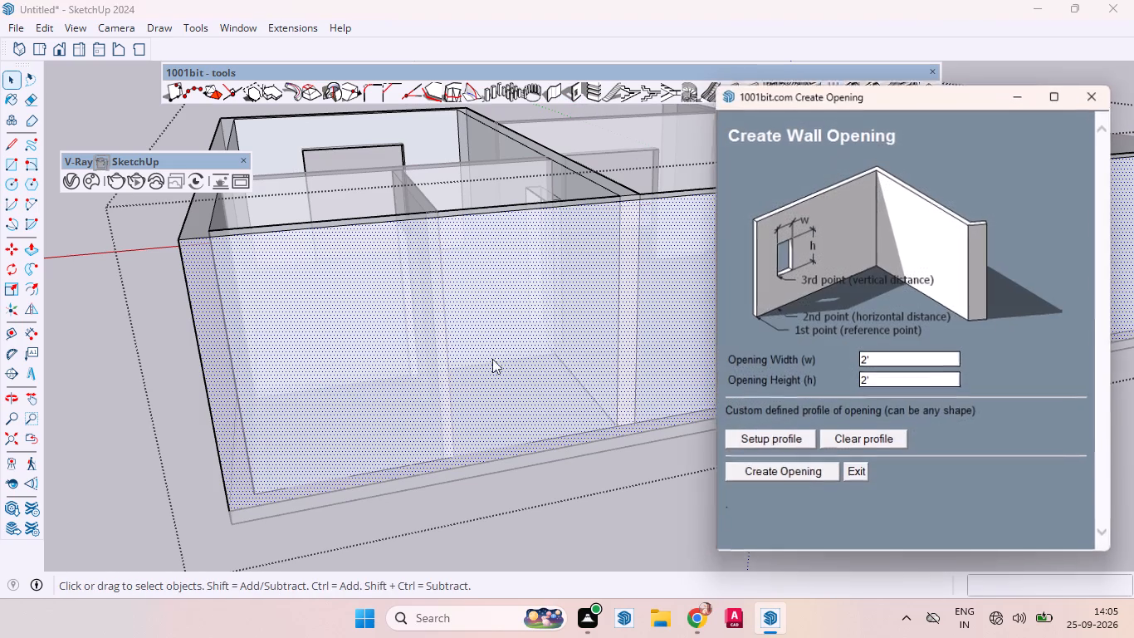
pyautogui.click(778, 469)
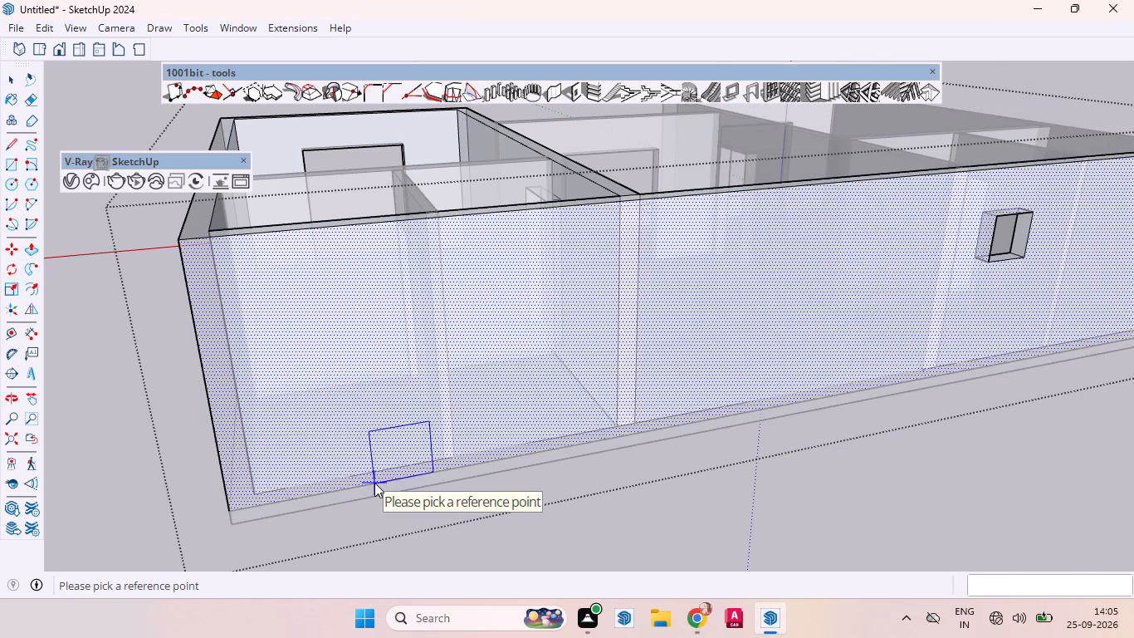
pyautogui.click(374, 483)
pyautogui.click(286, 500)
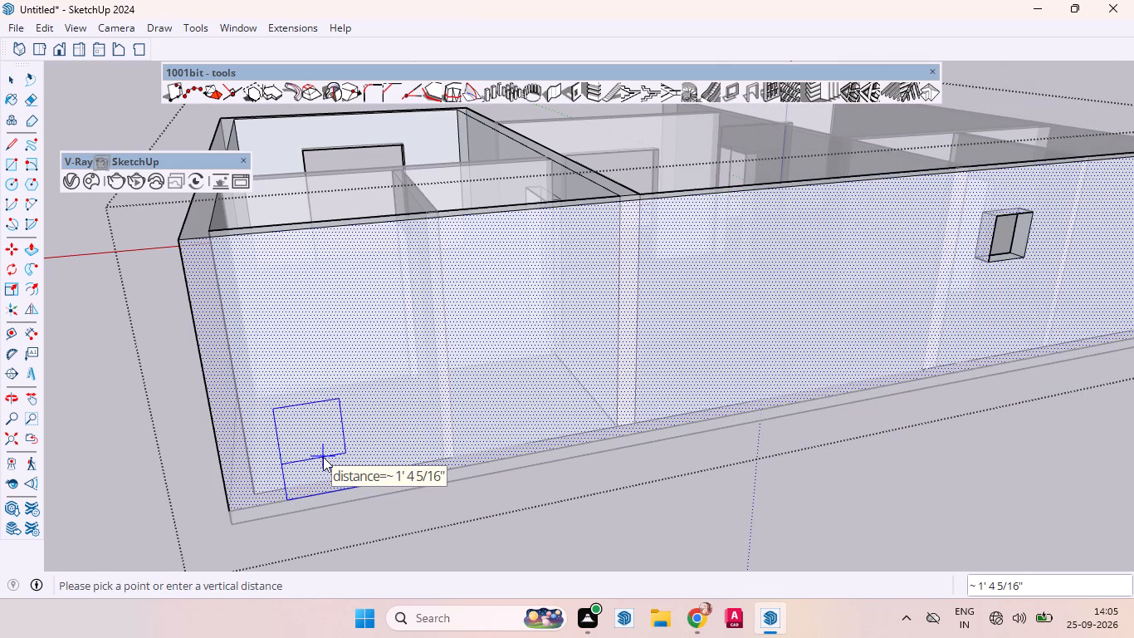
pyautogui.write("5'")
pyautogui.press('Return')
pyautogui.press('space')
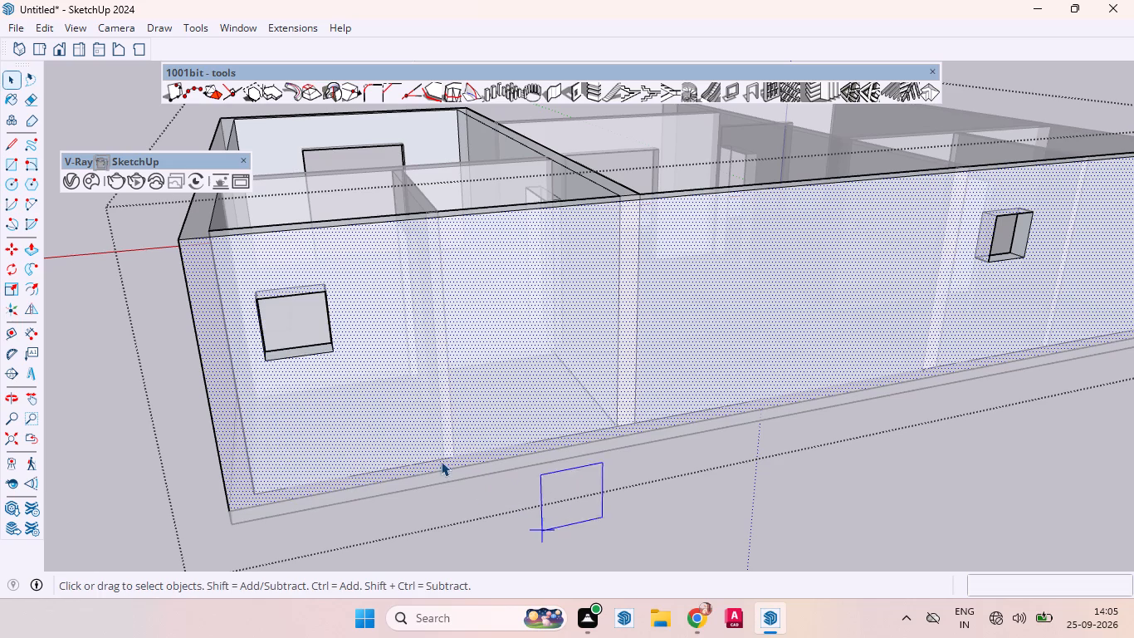
pyautogui.scroll(5, 295, 316)
pyautogui.moveTo(353, 339); pyautogui.dragTo(525, 350, button='middle')
pyautogui.scroll(-7, 417, 340)
pyautogui.scroll(1, 483, 333)
pyautogui.scroll(-4, 486, 334)
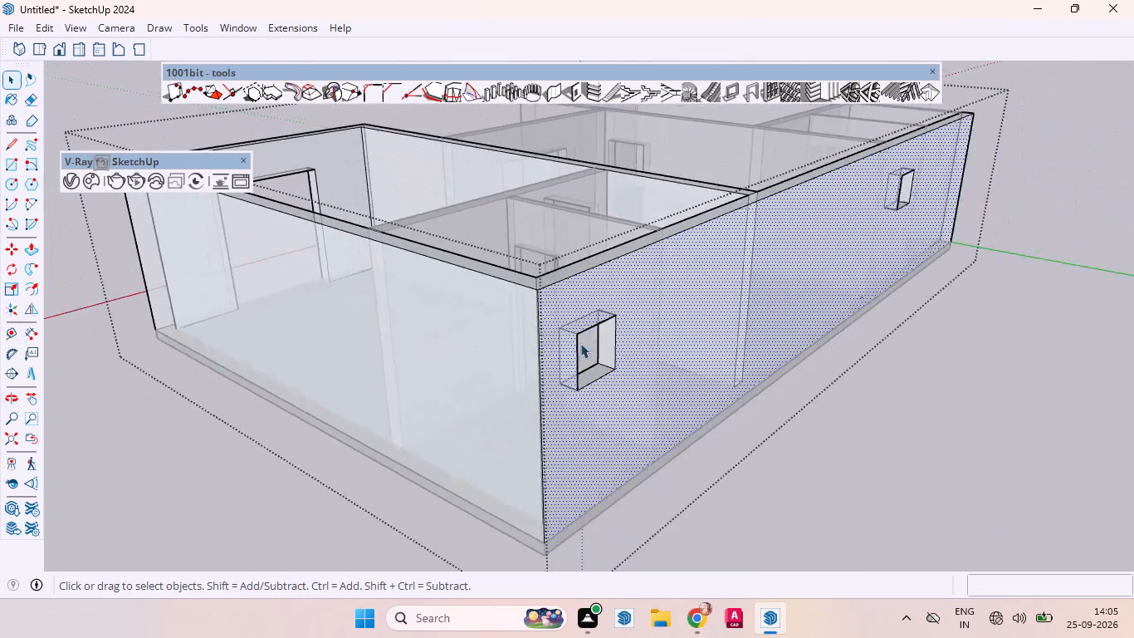
pyautogui.scroll(-4, 580, 343)
pyautogui.click(739, 400)
pyautogui.doubleClick(772, 471)
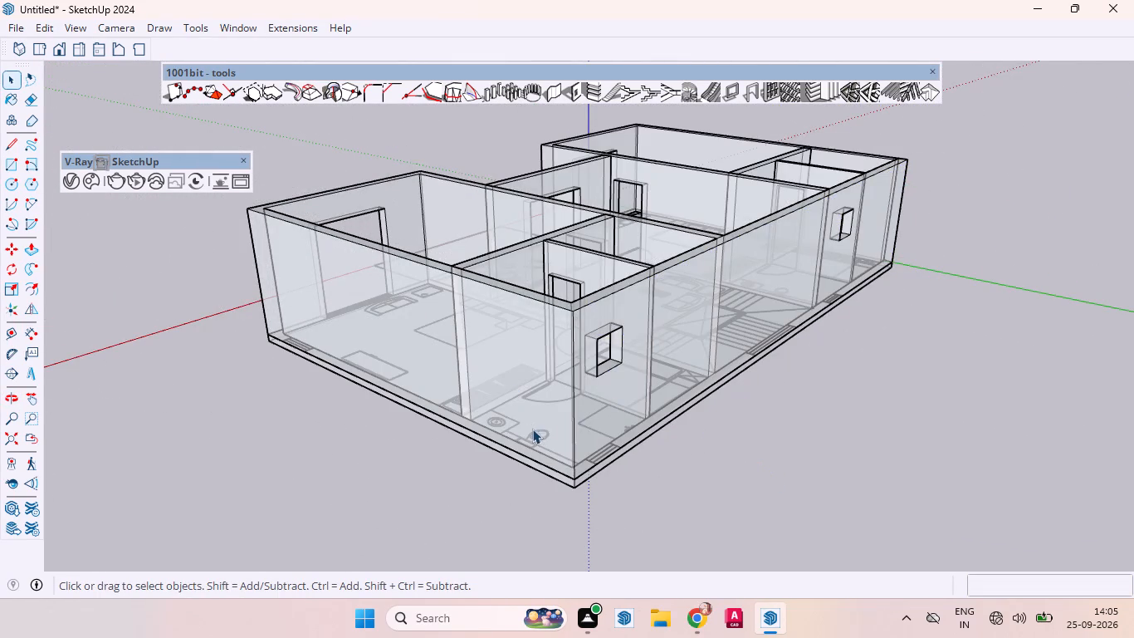
# Measure the width of the bedroom window drawn in the plan at the side outer wall, near the front corner.
pyautogui.moveTo(532, 429); pyautogui.dragTo(680, 485, button='middle')
pyautogui.scroll(-3, 868, 360)
pyautogui.scroll(1, 872, 359)
pyautogui.scroll(-1, 876, 361)
pyautogui.scroll(2, 371, 442)
pyautogui.scroll(-1, 374, 444)
pyautogui.scroll(6, 389, 450)
pyautogui.scroll(-1, 503, 405)
pyautogui.scroll(1, 501, 401)
pyautogui.scroll(-2, 496, 398)
pyautogui.scroll(1, 496, 397)
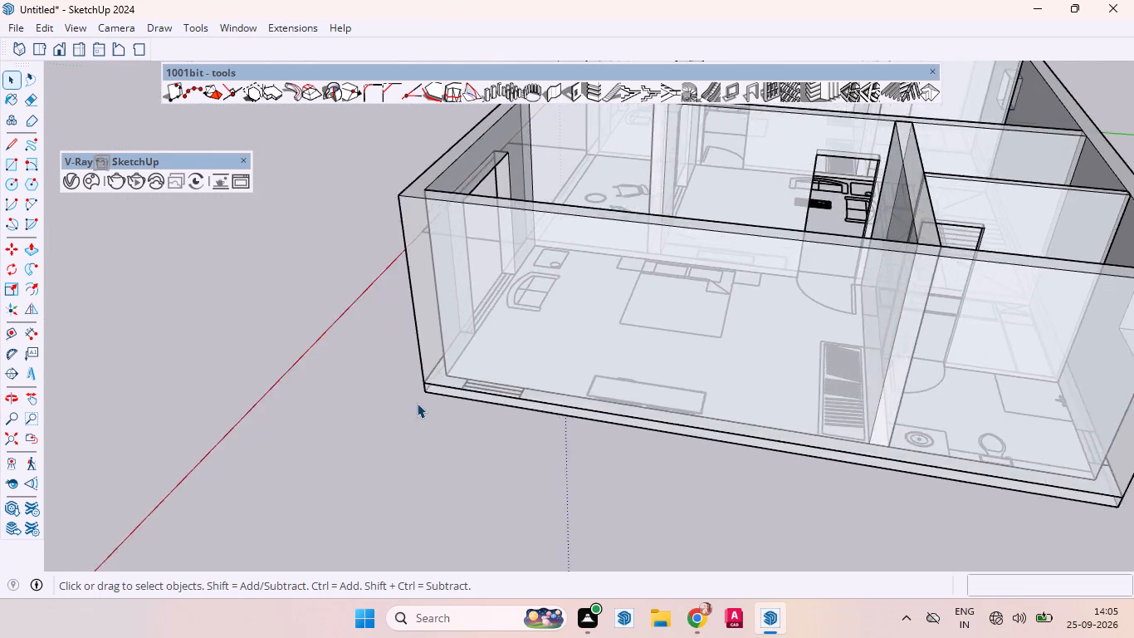
pyautogui.moveTo(417, 403); pyautogui.dragTo(491, 454, button='middle')
pyautogui.press('d')
pyautogui.scroll(5, 569, 426)
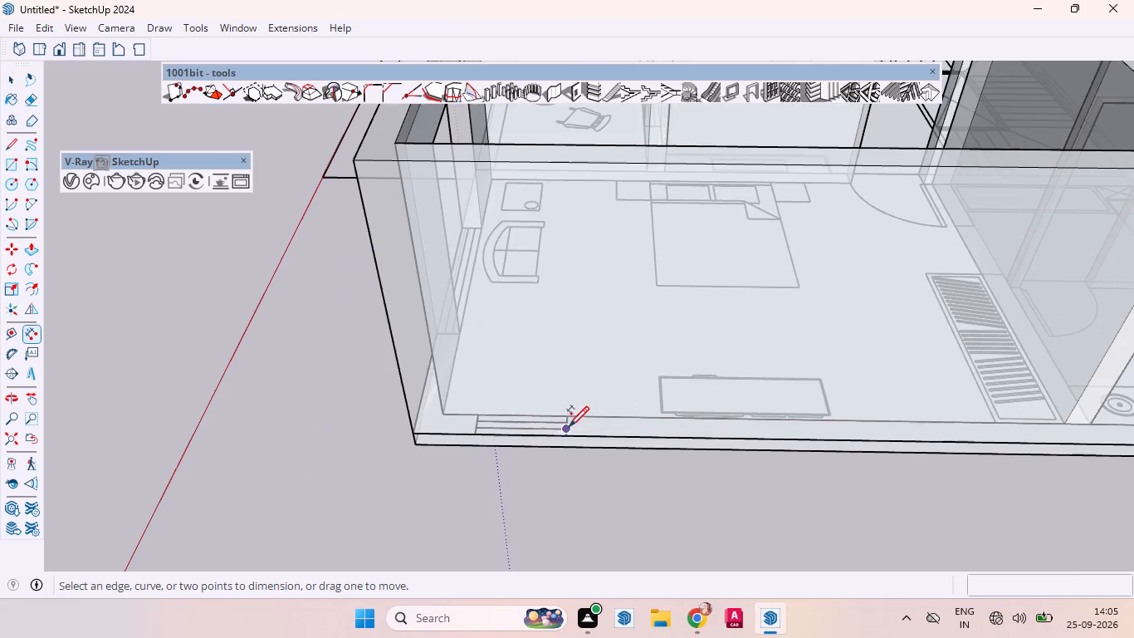
pyautogui.click(569, 434)
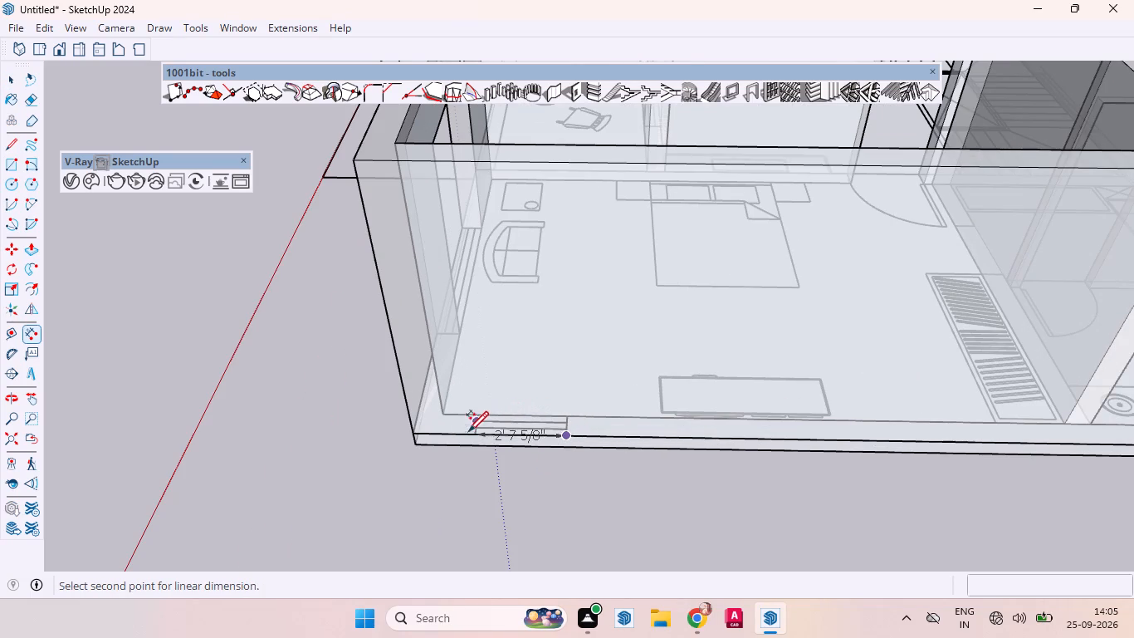
pyautogui.press('space')
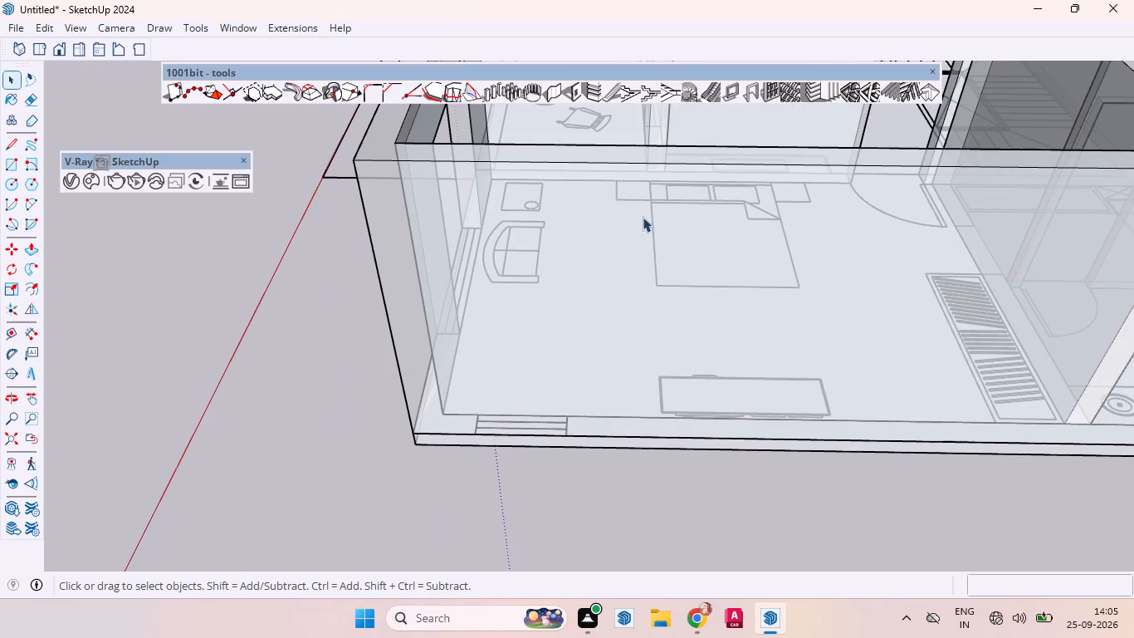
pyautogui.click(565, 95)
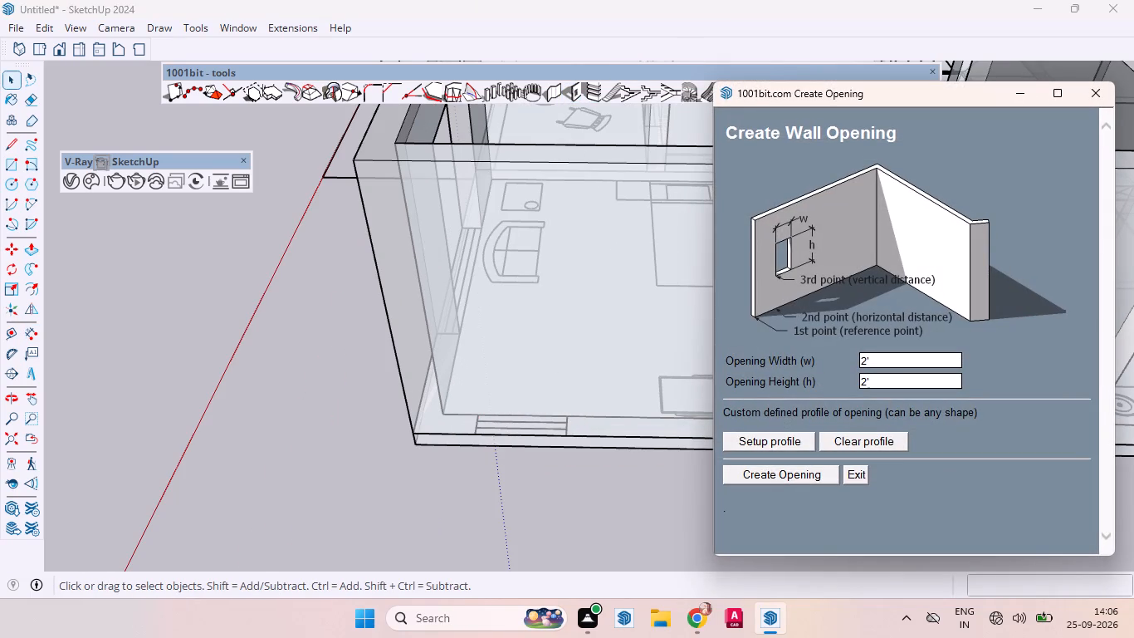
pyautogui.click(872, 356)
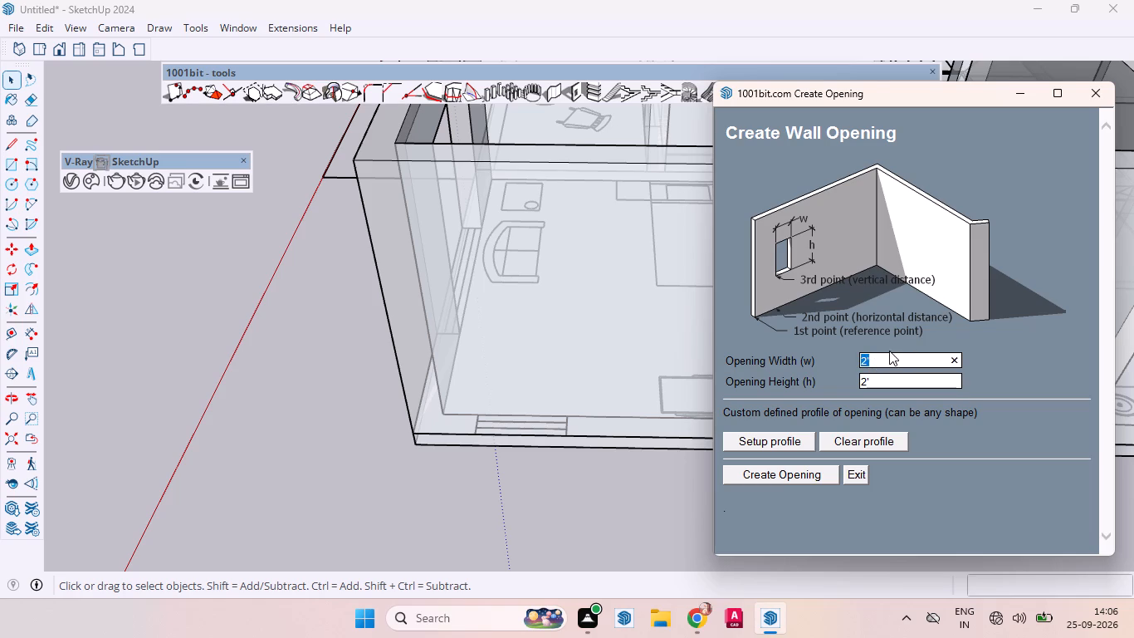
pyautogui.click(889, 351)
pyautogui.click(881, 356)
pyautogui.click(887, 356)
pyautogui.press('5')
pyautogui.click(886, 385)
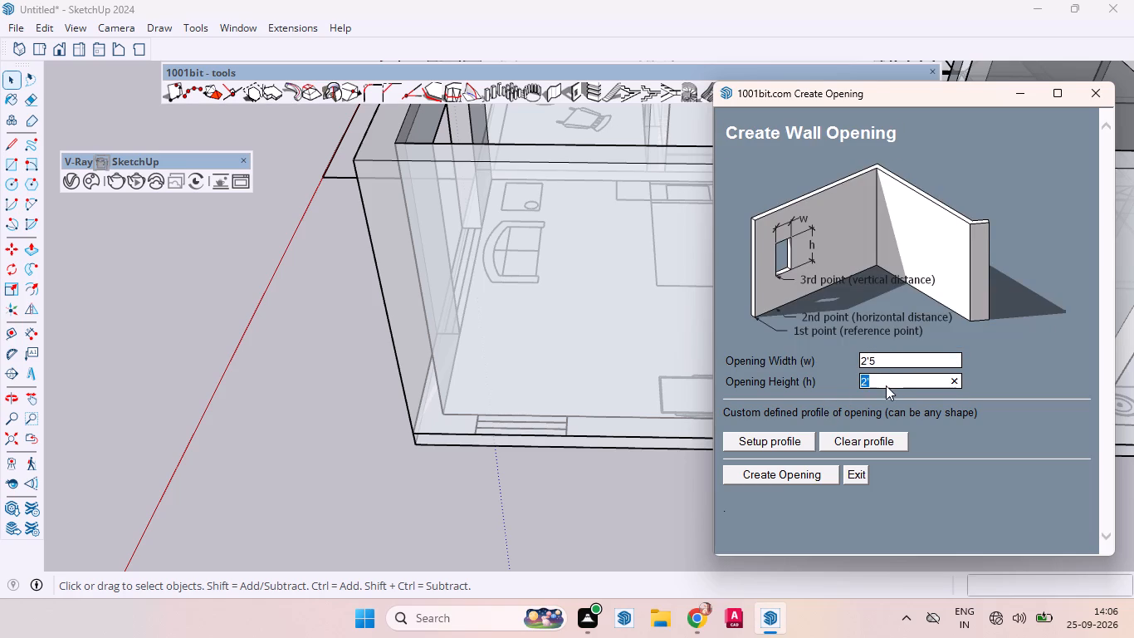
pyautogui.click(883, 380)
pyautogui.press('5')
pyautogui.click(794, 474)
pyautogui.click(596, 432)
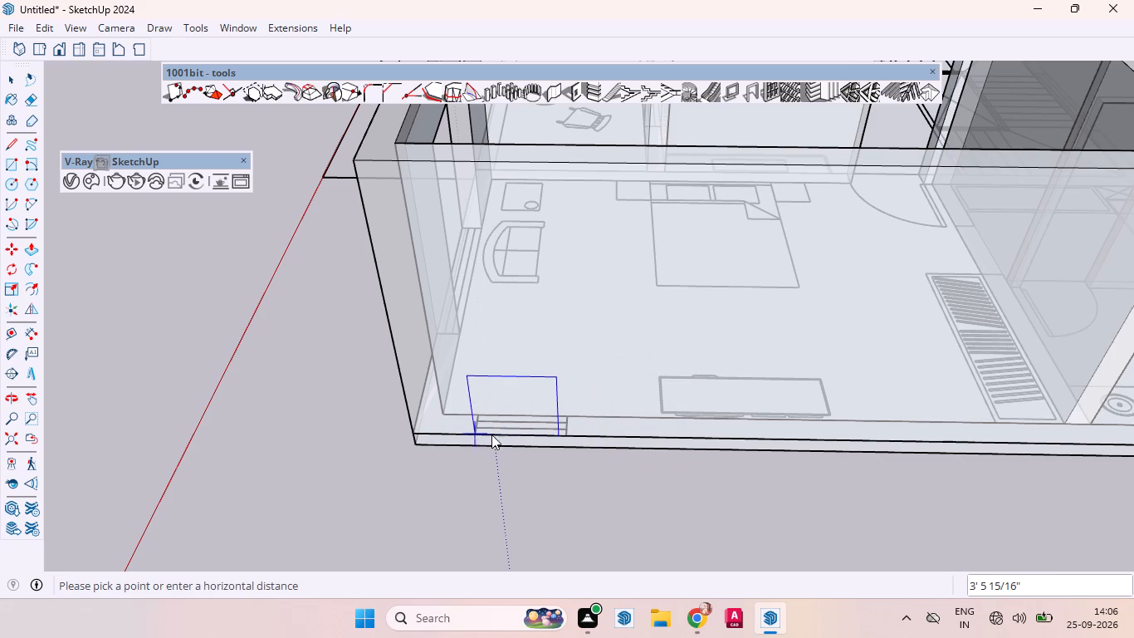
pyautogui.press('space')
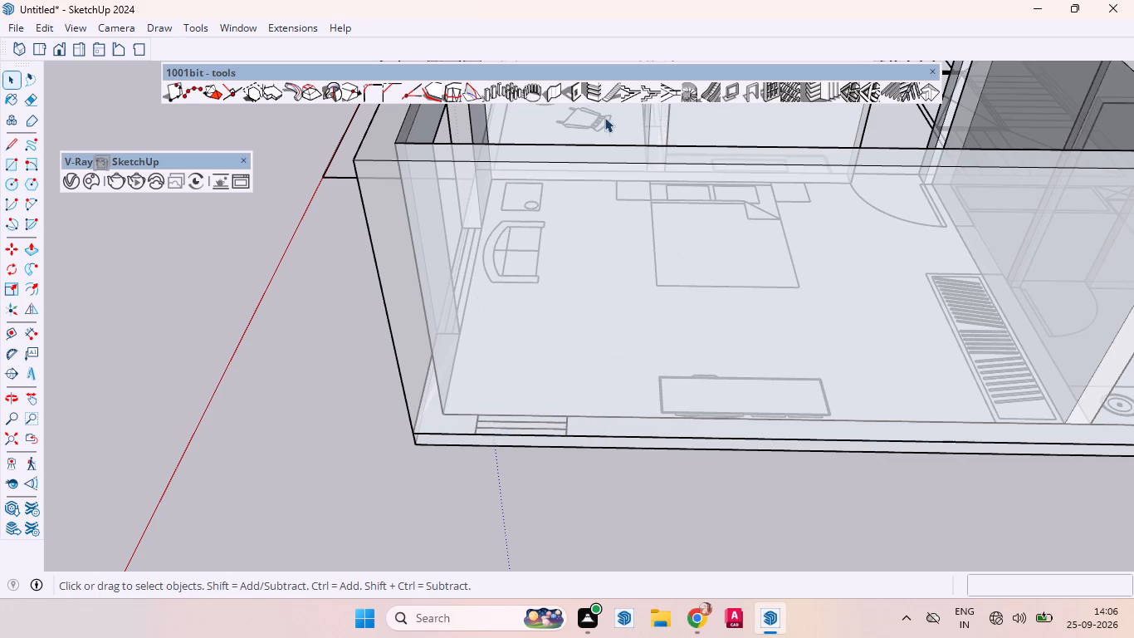
# Create a 3' by 3' wall opening, 4' up, at the bedroom window drawn in the side outer wall near the front corner.
pyautogui.click(570, 91)
pyautogui.click(882, 355)
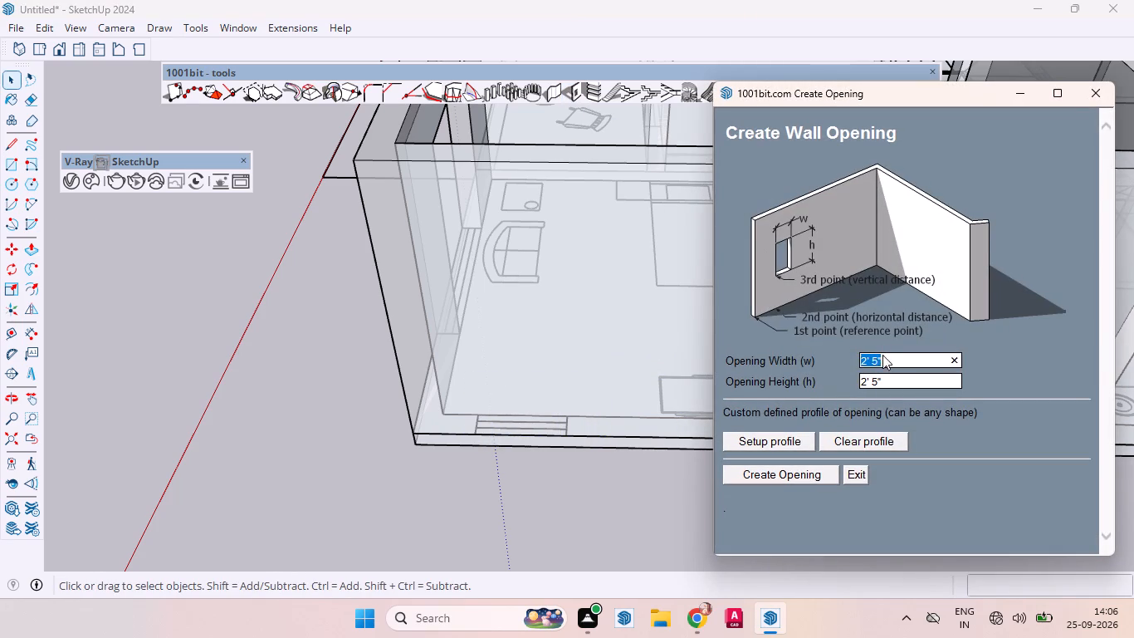
pyautogui.press('BackSpace')
pyautogui.write("3'")
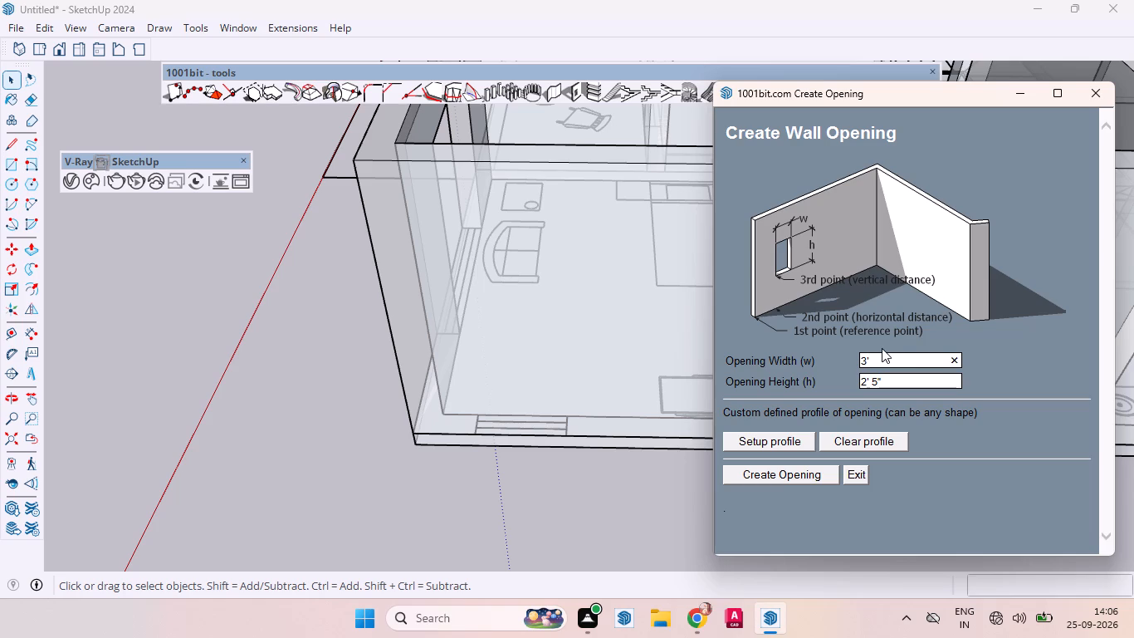
pyautogui.click(907, 385)
pyautogui.press('BackSpace')
pyautogui.write("3';")
pyautogui.press('BackSpace')
pyautogui.click(791, 483)
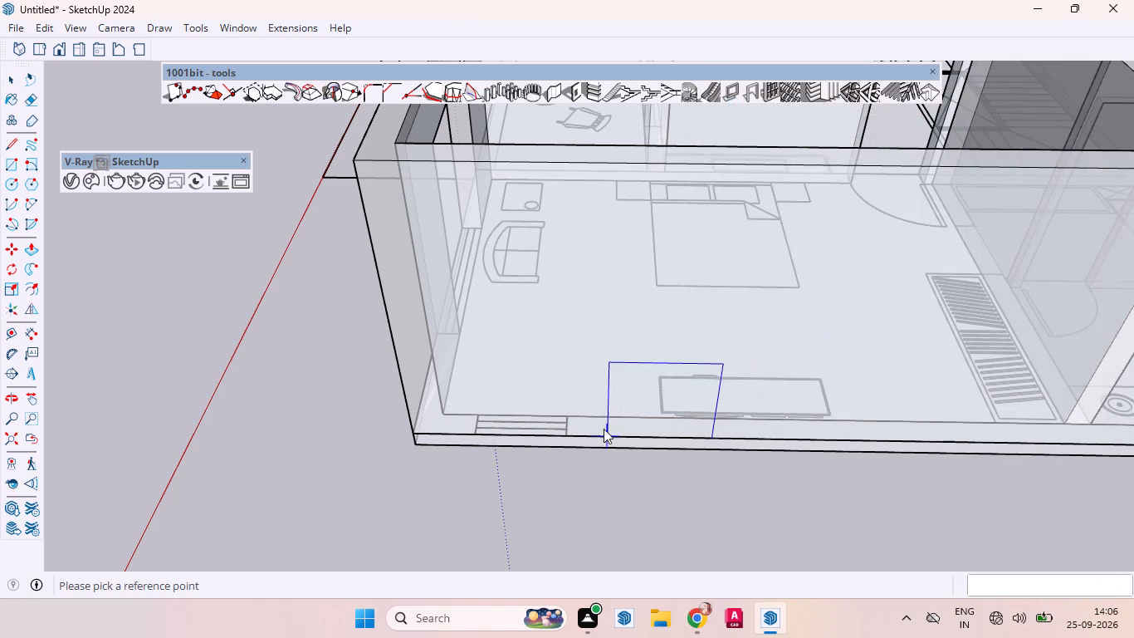
pyautogui.click(602, 434)
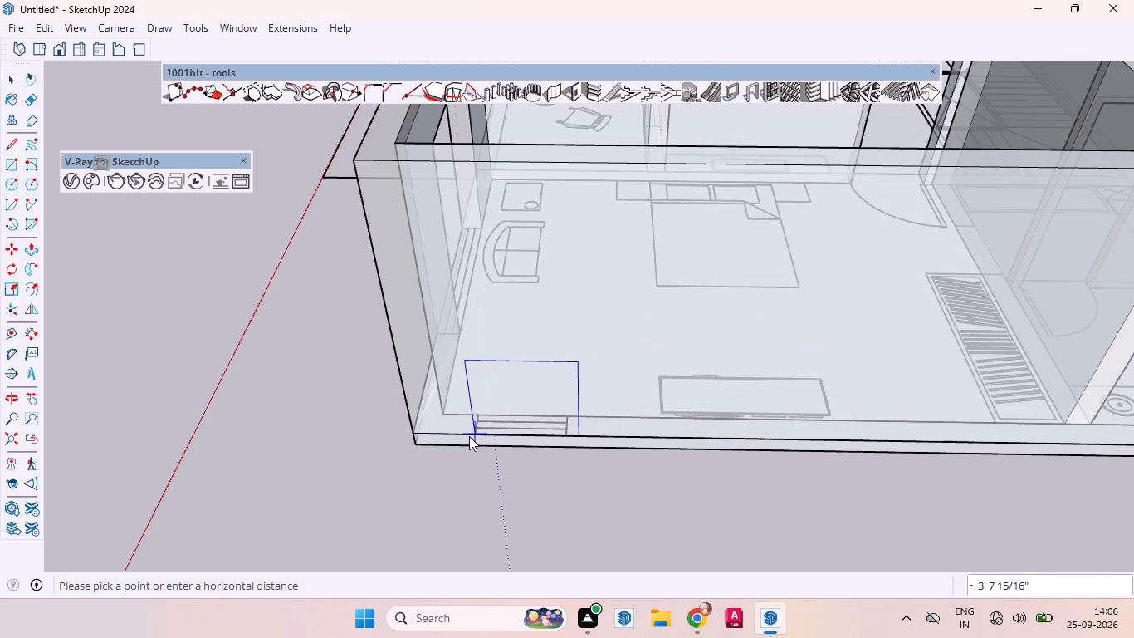
pyautogui.click(472, 435)
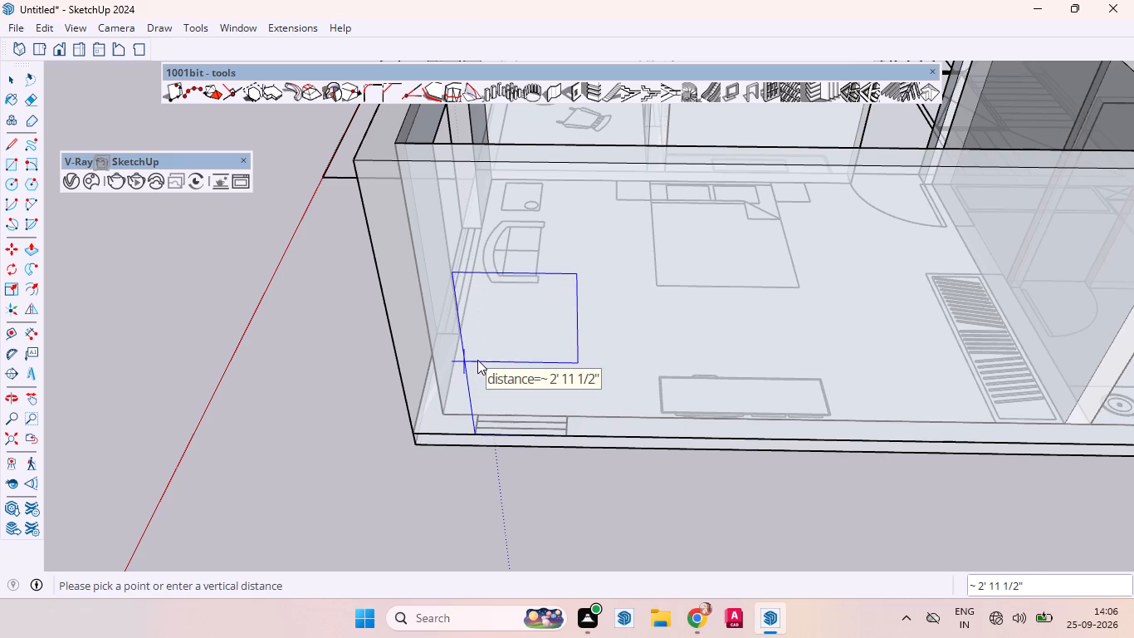
pyautogui.write("4'")
pyautogui.press('Return')
pyautogui.press('space')
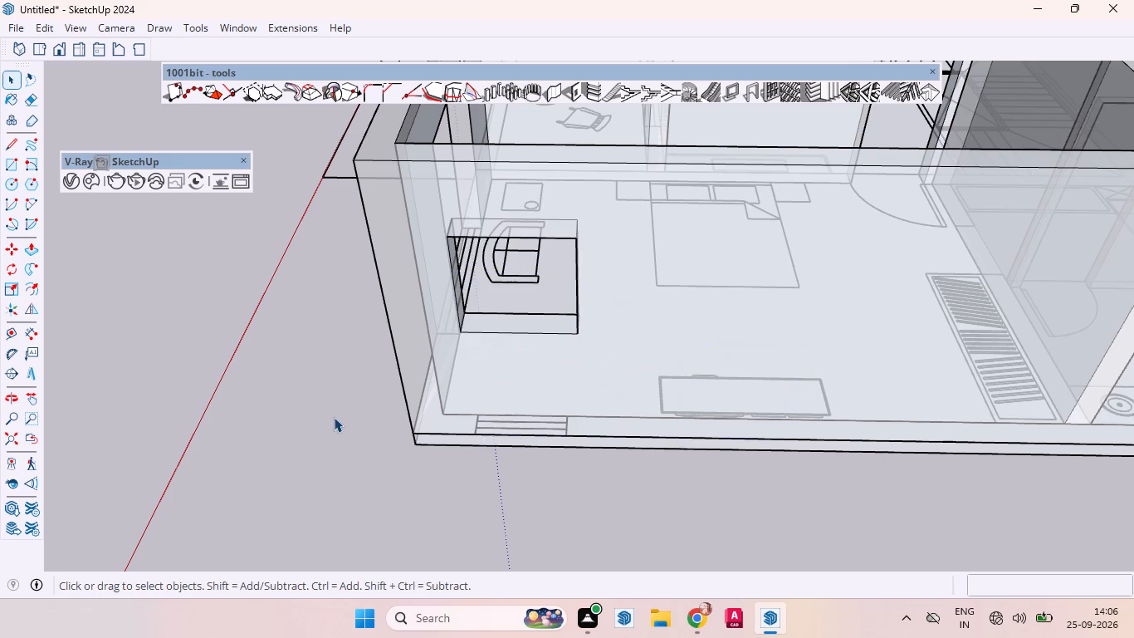
# Create a 3' by 3' opening, 4' up, at the other bedroom's window in the opposite side outer wall, near the front corner.
pyautogui.scroll(-4, 552, 471)
pyautogui.scroll(1, 687, 499)
pyautogui.scroll(-2, 694, 499)
pyautogui.scroll(3, 706, 497)
pyautogui.scroll(-5, 705, 484)
pyautogui.click(632, 513)
pyautogui.moveTo(458, 385); pyautogui.dragTo(965, 318, button='middle')
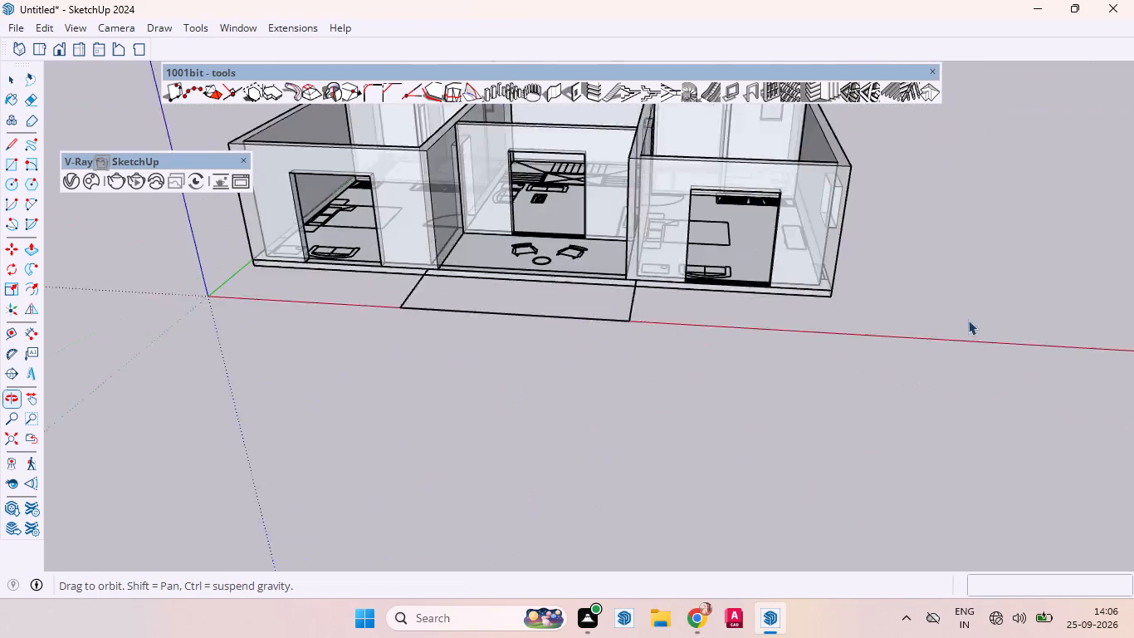
pyautogui.scroll(-9, 875, 395)
pyautogui.scroll(10, 511, 153)
pyautogui.moveTo(527, 371); pyautogui.dragTo(893, 440, button='middle')
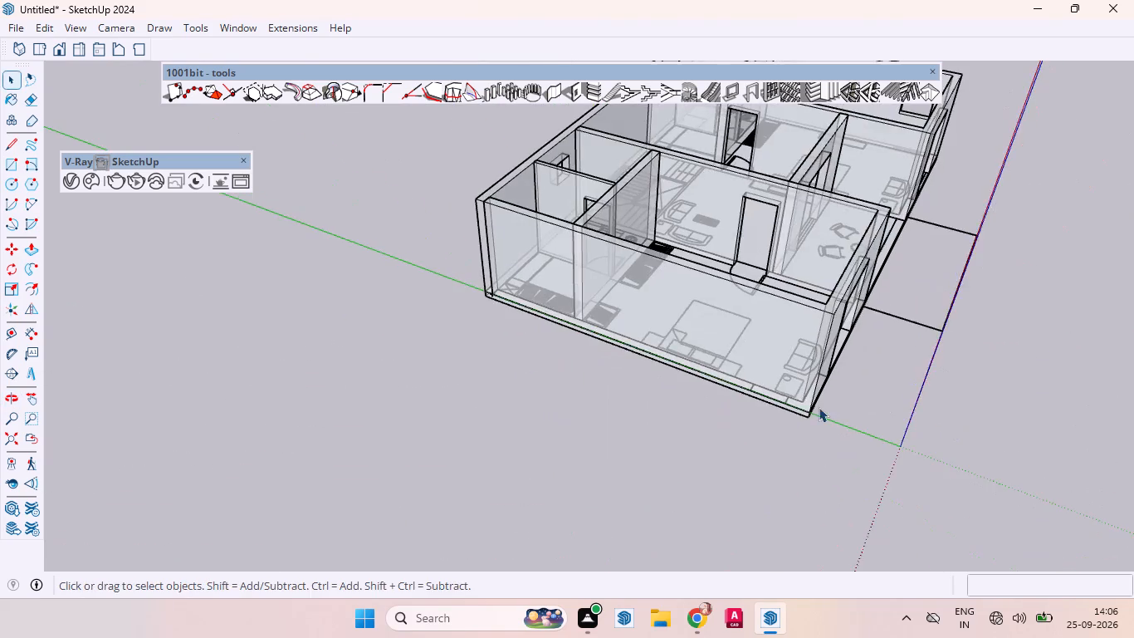
pyautogui.scroll(-3, 819, 402)
pyautogui.scroll(4, 829, 399)
pyautogui.moveTo(697, 426); pyautogui.dragTo(819, 356, button='middle')
pyautogui.scroll(2, 771, 236)
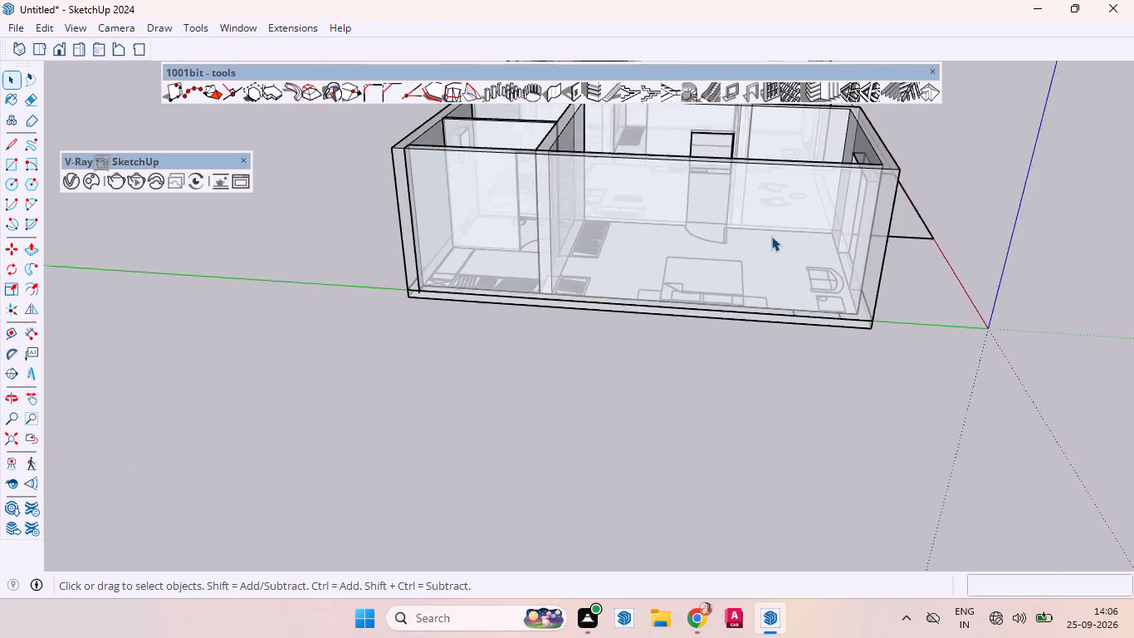
pyautogui.scroll(3, 771, 236)
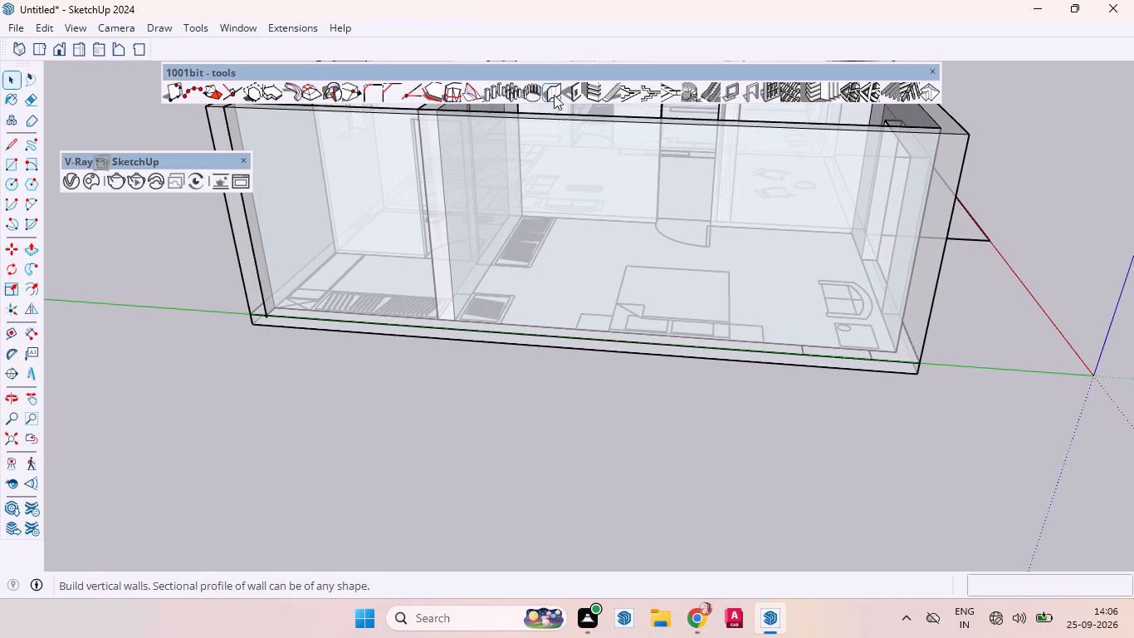
pyautogui.click(575, 95)
pyautogui.click(804, 480)
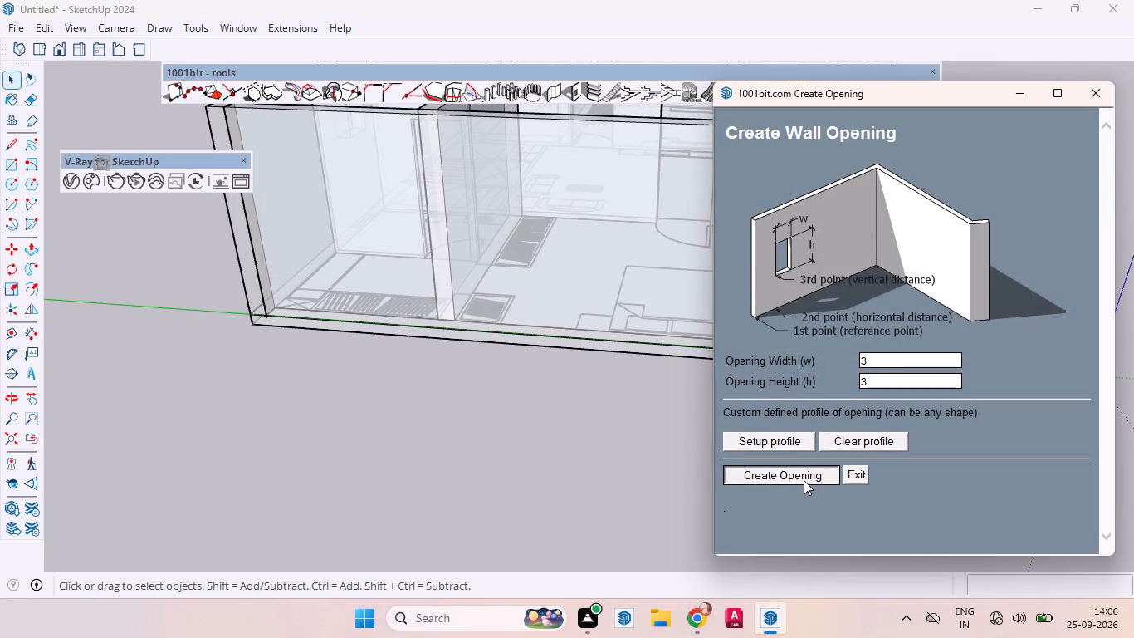
pyautogui.scroll(10, 827, 346)
pyautogui.scroll(-1, 779, 355)
pyautogui.scroll(4, 779, 355)
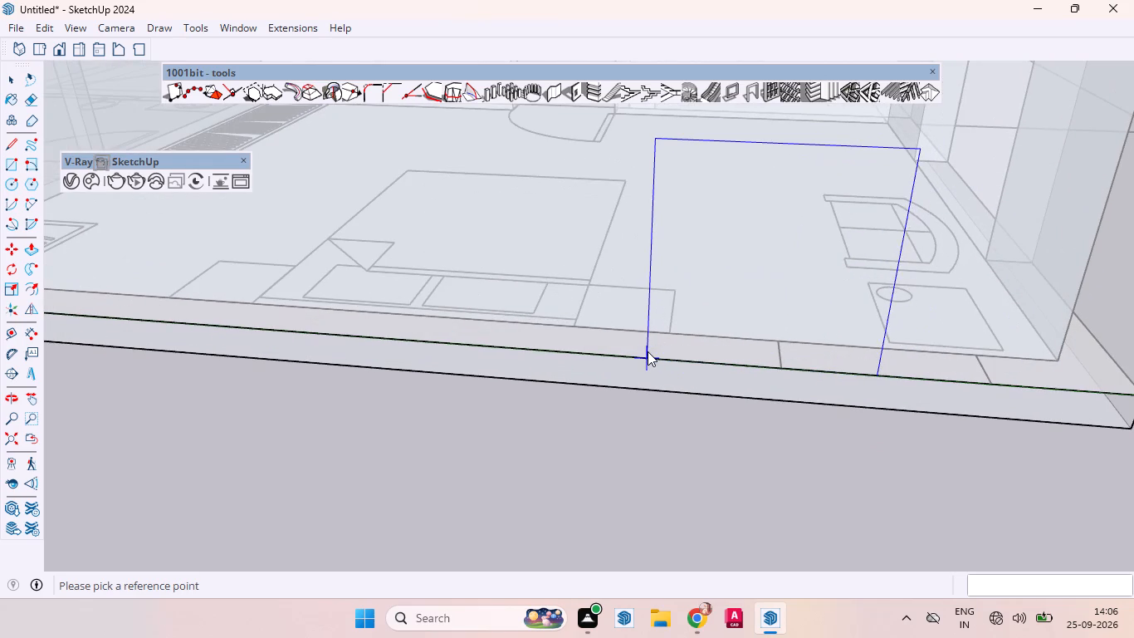
pyautogui.click(645, 352)
pyautogui.click(779, 365)
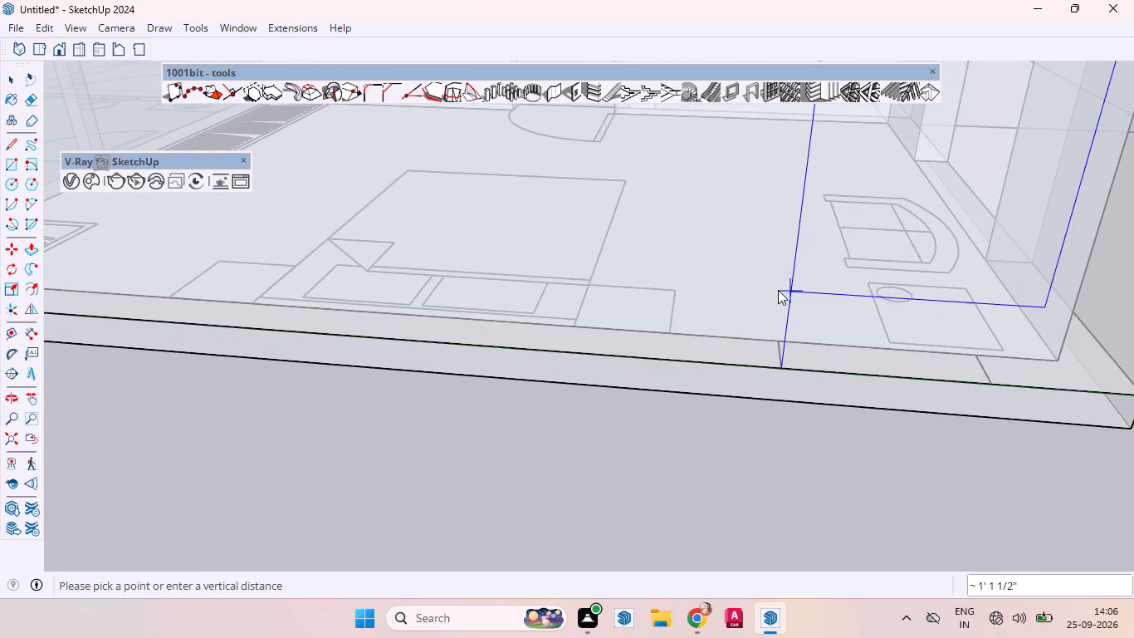
pyautogui.write("4'")
pyautogui.press('Return')
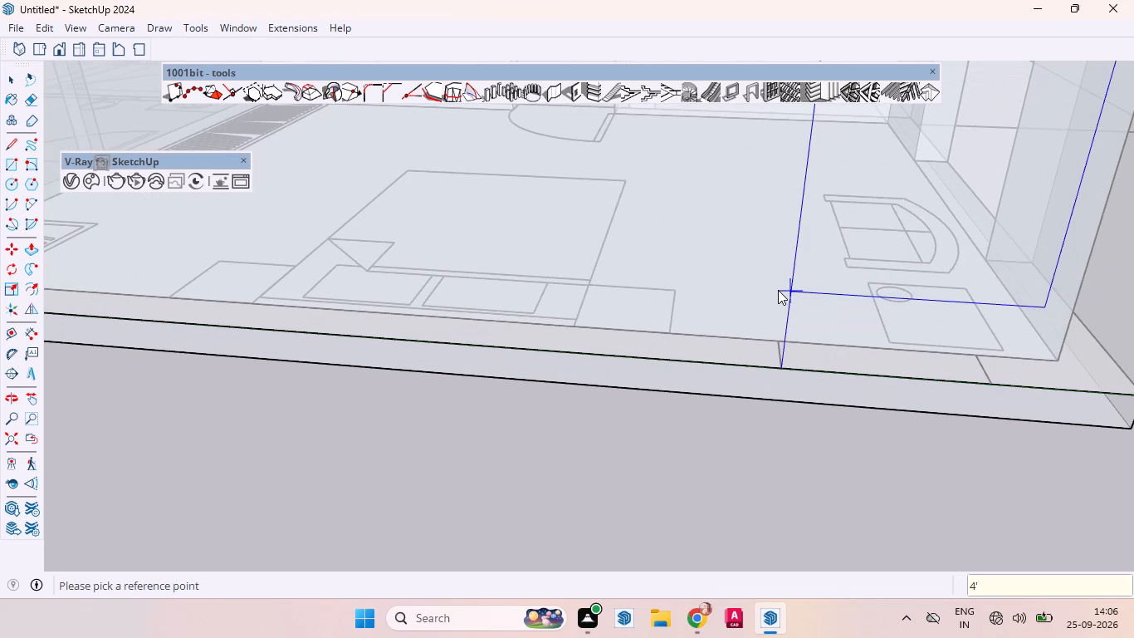
pyautogui.press('space')
# Measure the width of the passage between the two wardrobes along the wall separating this bedroom from its dressing area and bathroom.
pyautogui.scroll(-2, 660, 433)
pyautogui.scroll(1, 657, 439)
pyautogui.scroll(-4, 657, 439)
pyautogui.moveTo(650, 367); pyautogui.dragTo(794, 404, button='middle')
pyautogui.scroll(-5, 743, 424)
pyautogui.scroll(-5, 596, 367)
pyautogui.scroll(1, 434, 366)
pyautogui.moveTo(439, 371); pyautogui.dragTo(721, 404, button='middle')
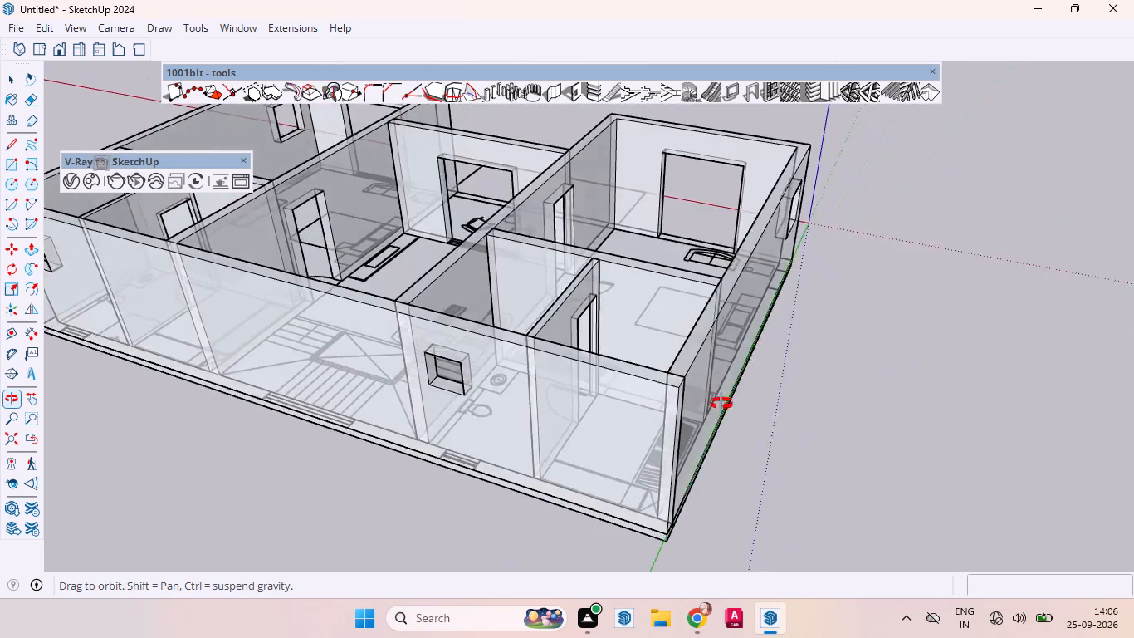
pyautogui.moveTo(721, 404); pyautogui.dragTo(732, 449, button='middle')
pyautogui.scroll(1, 713, 441)
pyautogui.scroll(-5, 599, 372)
pyautogui.scroll(8, 597, 371)
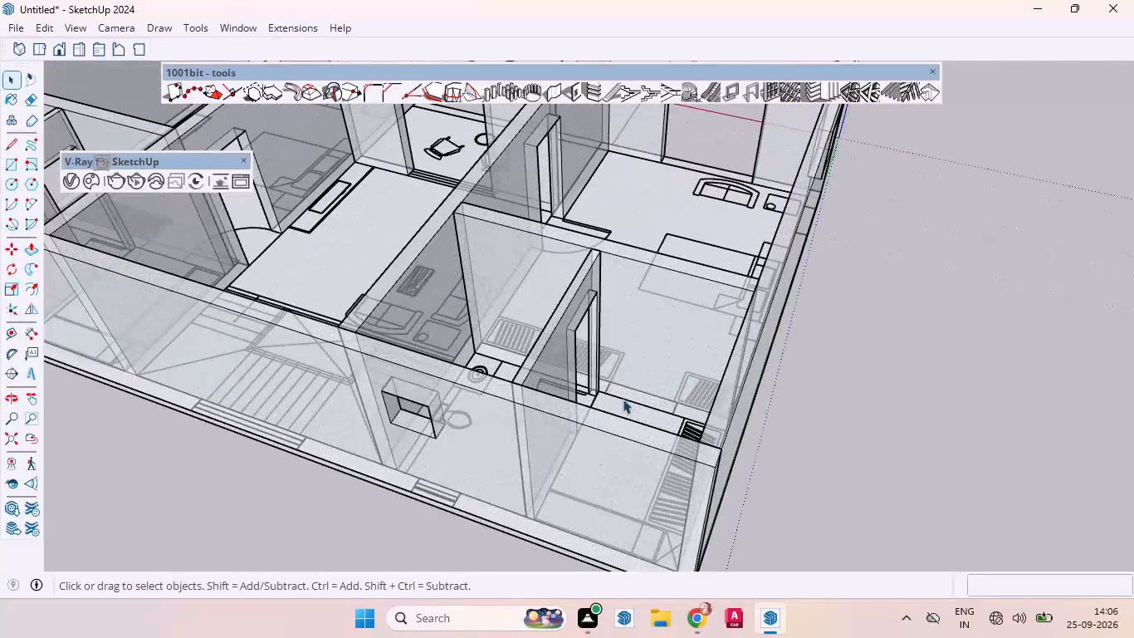
pyautogui.moveTo(637, 389); pyautogui.dragTo(178, 440, button='middle')
pyautogui.scroll(5, 510, 339)
pyautogui.moveTo(570, 389); pyautogui.dragTo(501, 439, button='middle')
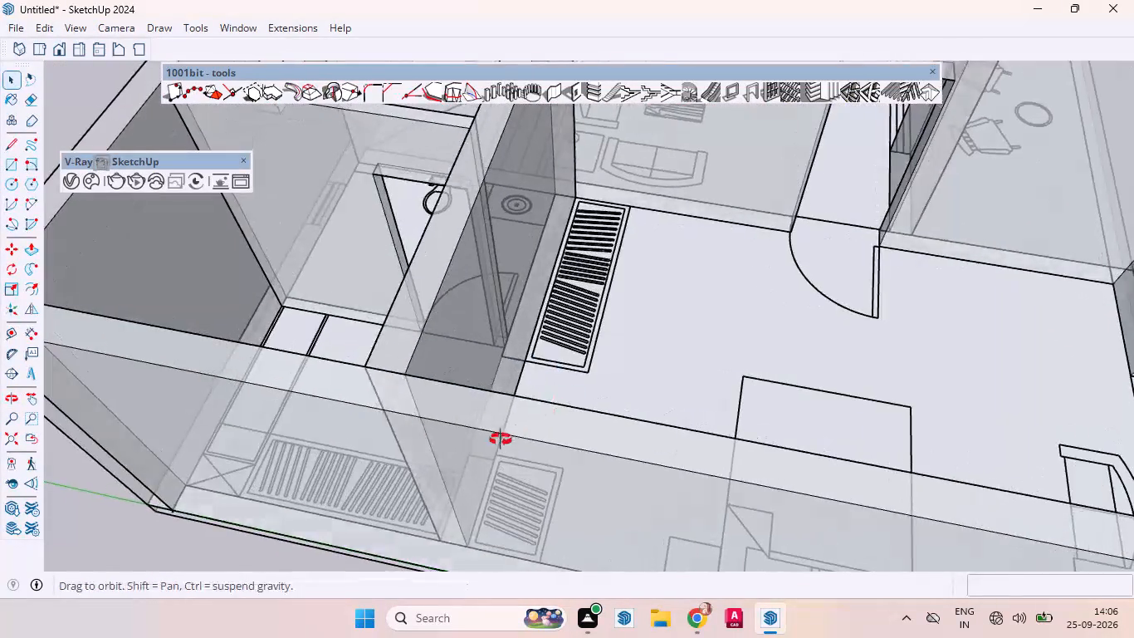
pyautogui.moveTo(501, 439); pyautogui.dragTo(271, 409, button='middle')
pyautogui.scroll(4, 450, 325)
pyautogui.scroll(-1, 452, 325)
pyautogui.scroll(7, 452, 325)
pyautogui.moveTo(469, 387); pyautogui.dragTo(392, 364, button='middle')
pyautogui.scroll(1, 395, 366)
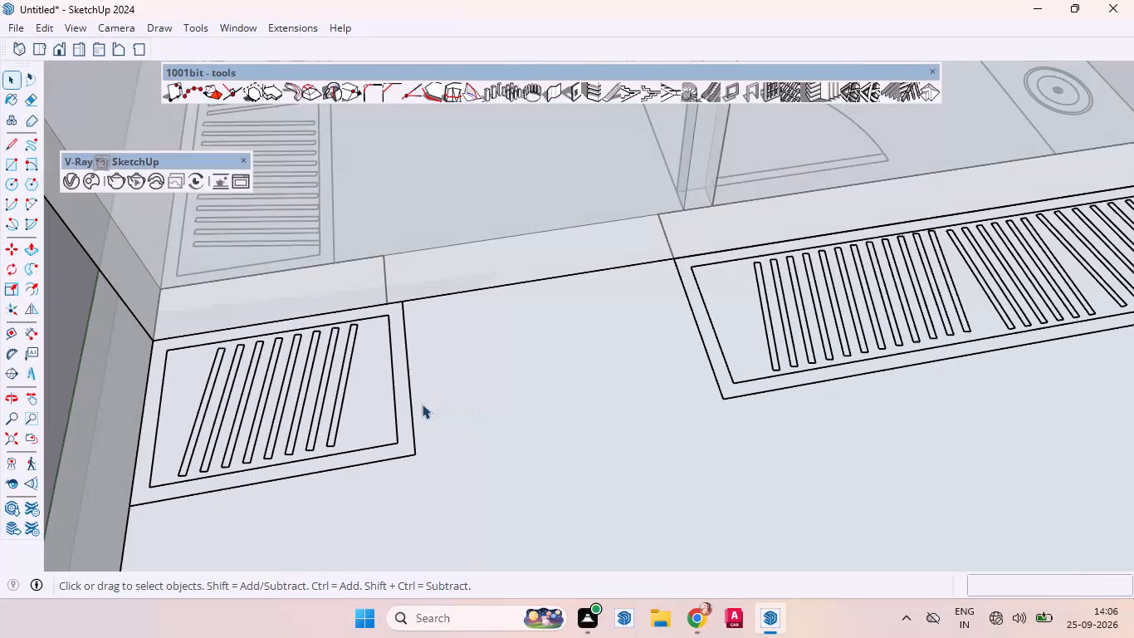
pyautogui.press('d')
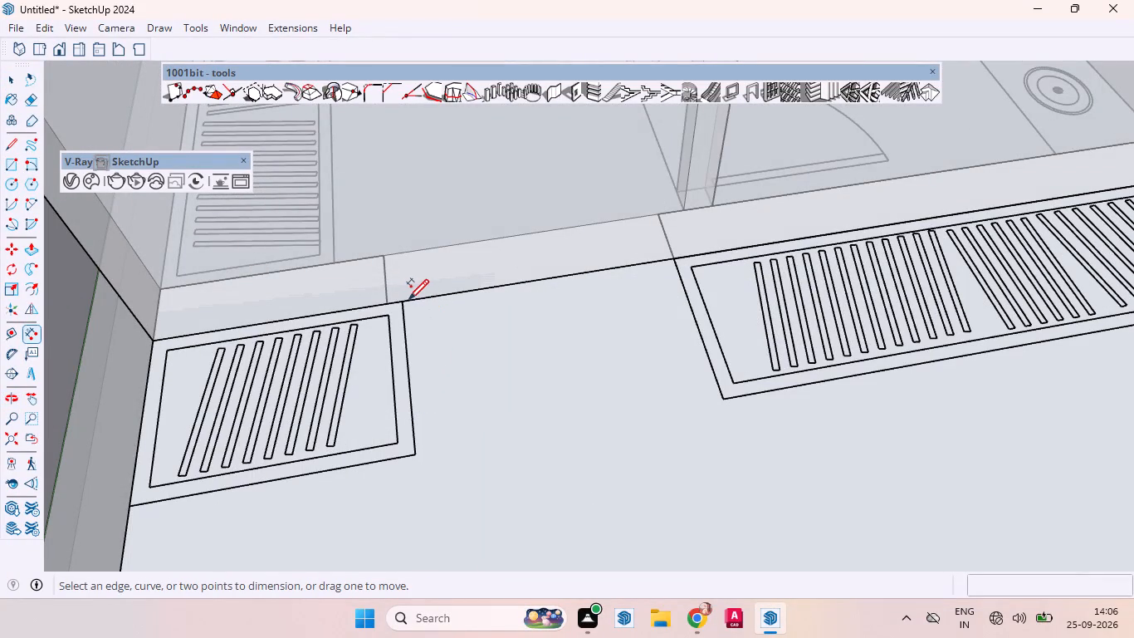
pyautogui.click(413, 298)
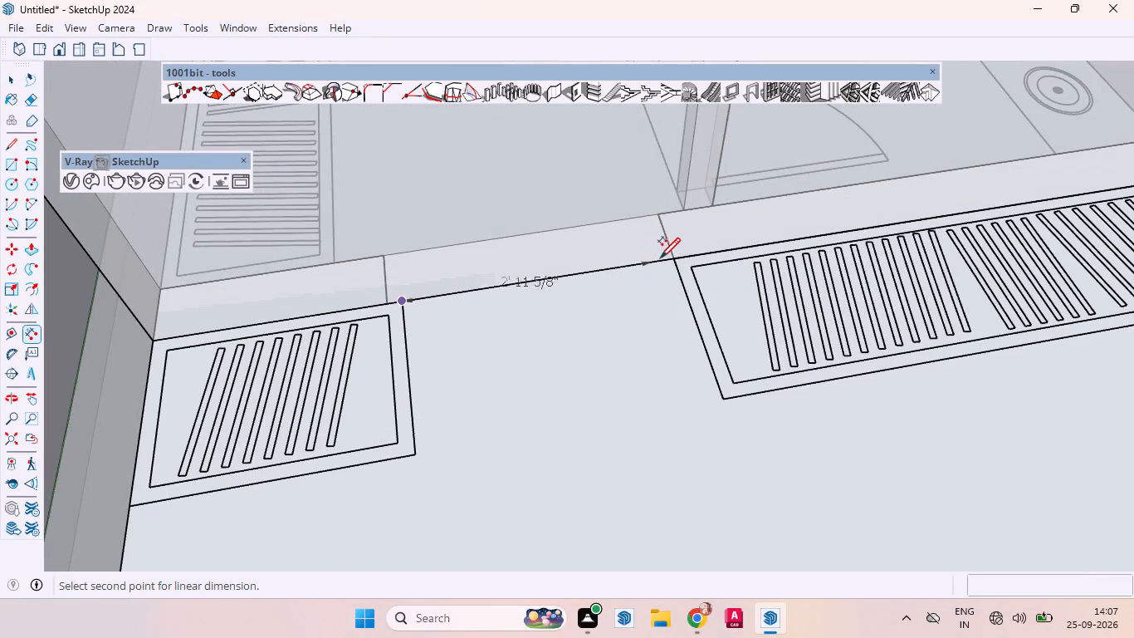
pyautogui.press('space')
# Inside that wall's group, draw two full-height 9' vertical lines on the bedroom-side face at the passage's two edges, between the wardrobes.
pyautogui.scroll(-7, 538, 331)
pyautogui.scroll(2, 554, 369)
pyautogui.scroll(-9, 554, 371)
pyautogui.click(316, 317)
pyautogui.scroll(5, 520, 331)
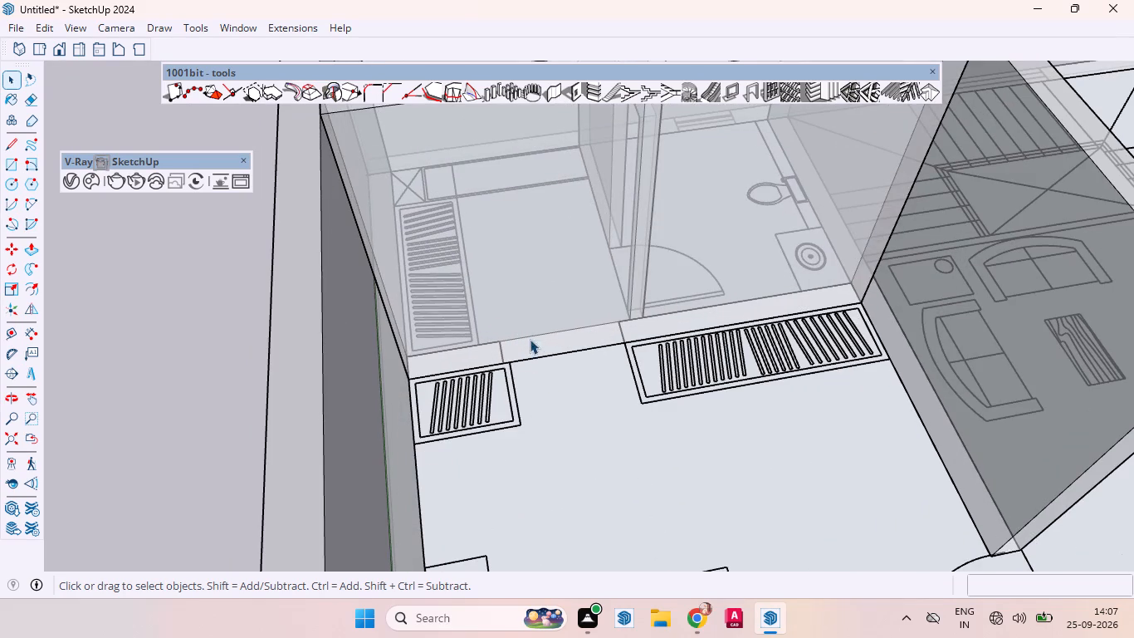
pyautogui.click(542, 319)
pyautogui.doubleClick(544, 321)
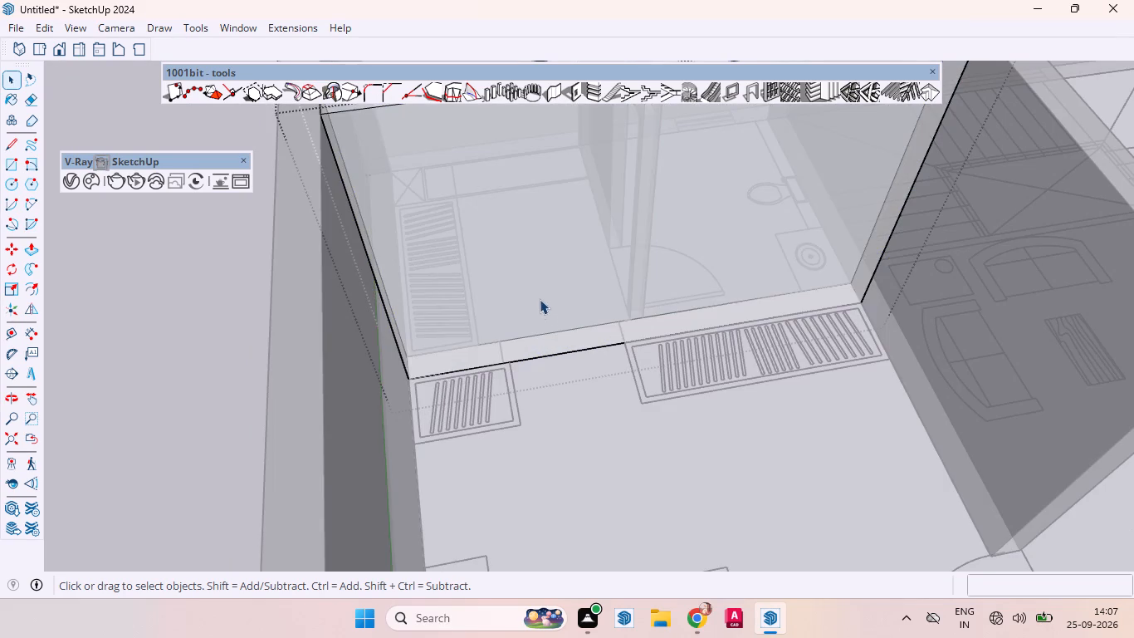
pyautogui.click(540, 296)
pyautogui.press('l')
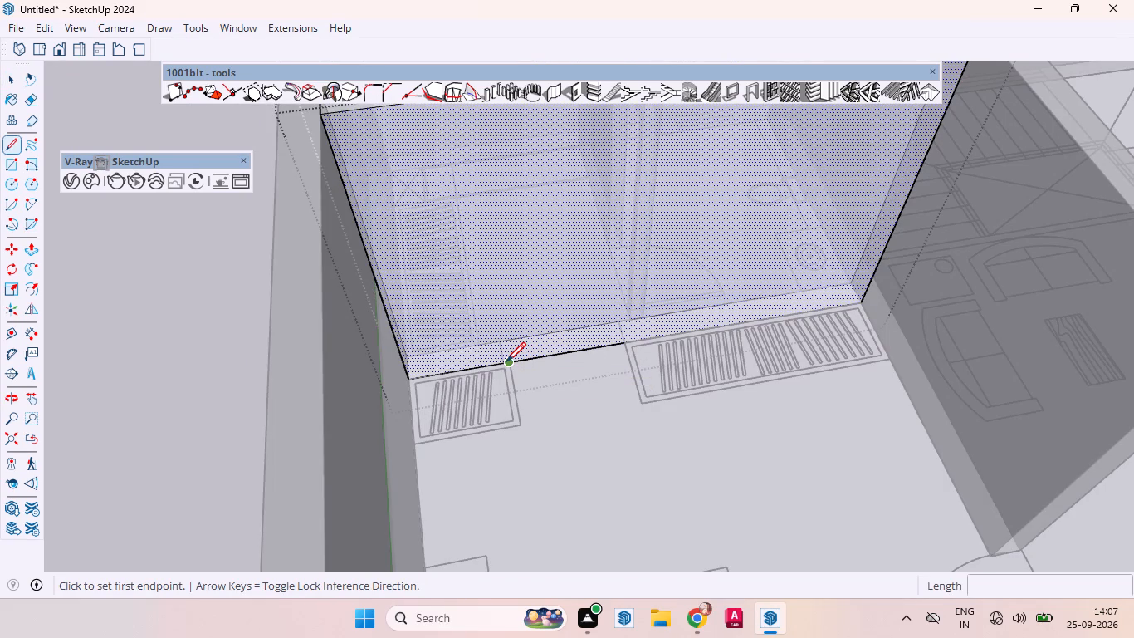
pyautogui.click(506, 361)
pyautogui.scroll(-4, 523, 368)
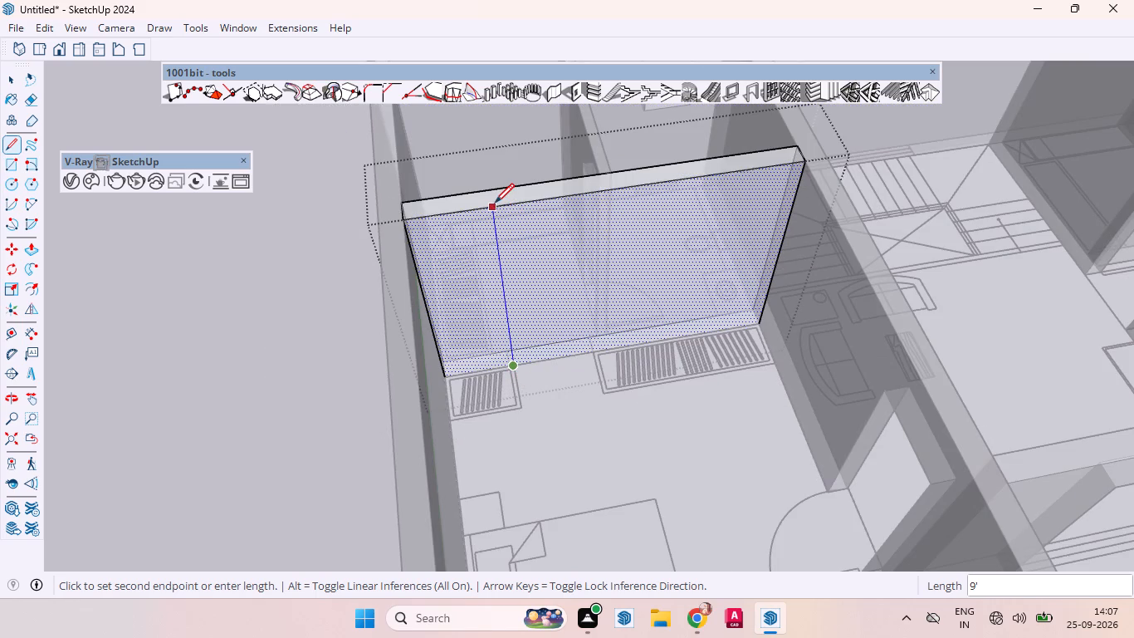
pyautogui.click(495, 203)
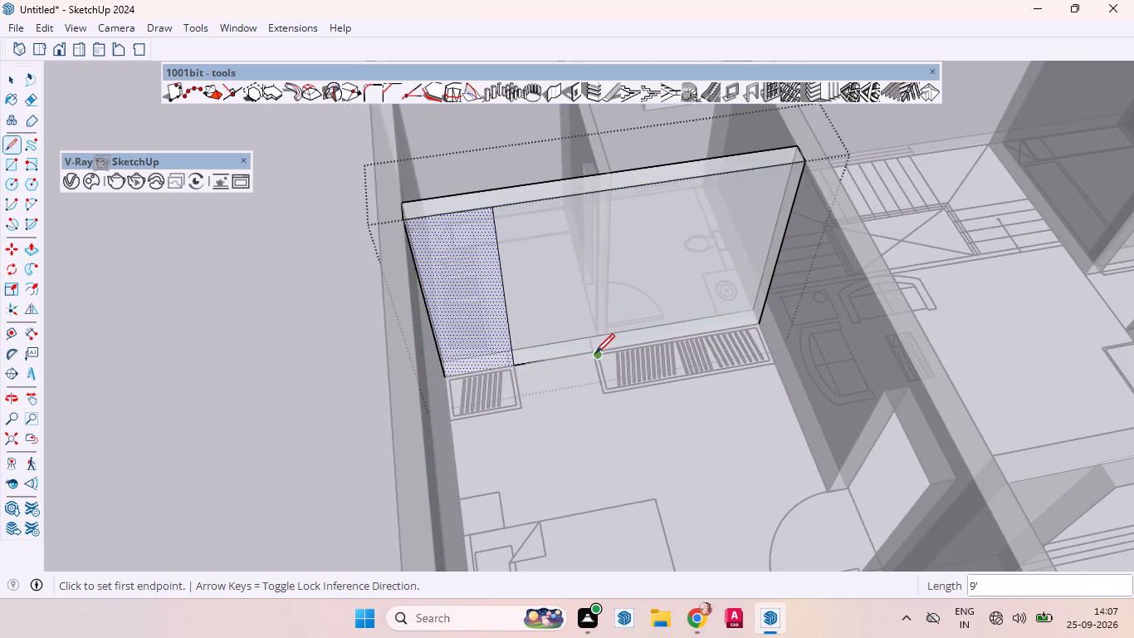
pyautogui.click(595, 350)
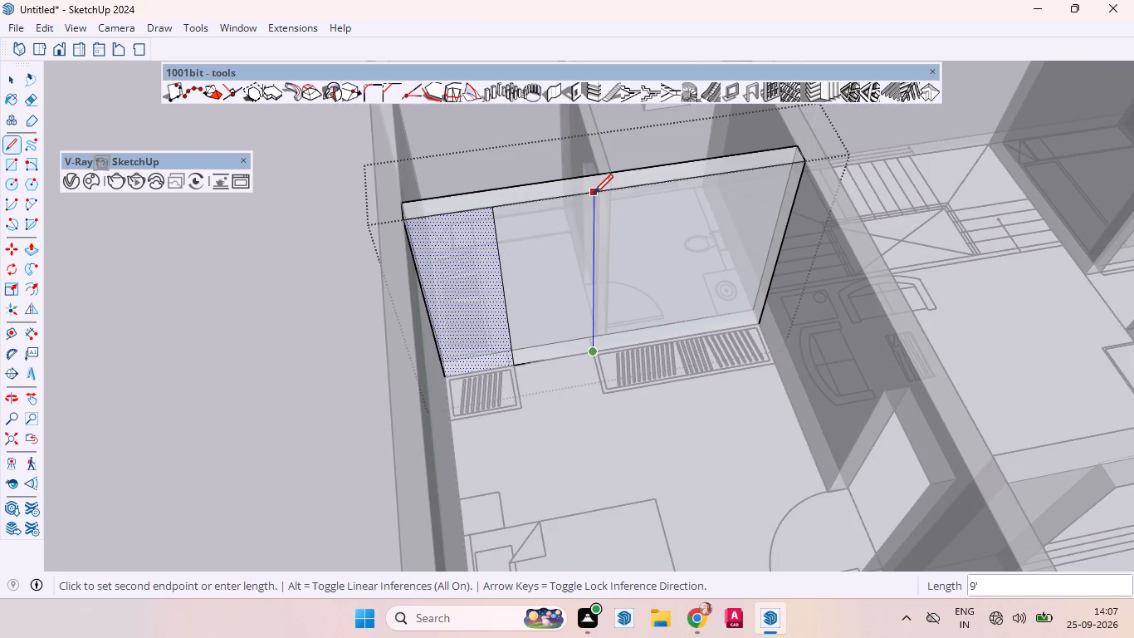
pyautogui.click(594, 194)
pyautogui.press('space')
# Push the face between the two vertical lines through the wall and delete the leftover face and top edge, forming a full-height passage opening.
pyautogui.click(559, 265)
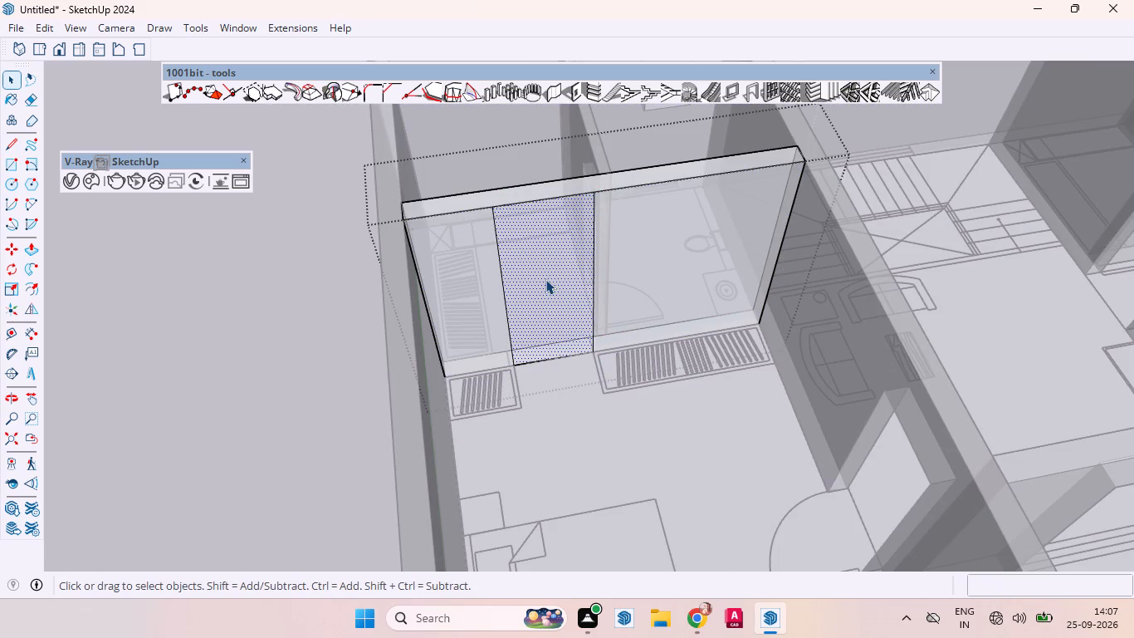
pyautogui.press('p')
pyautogui.moveTo(545, 279); pyautogui.dragTo(535, 199)
pyautogui.press('space')
pyautogui.click(548, 248)
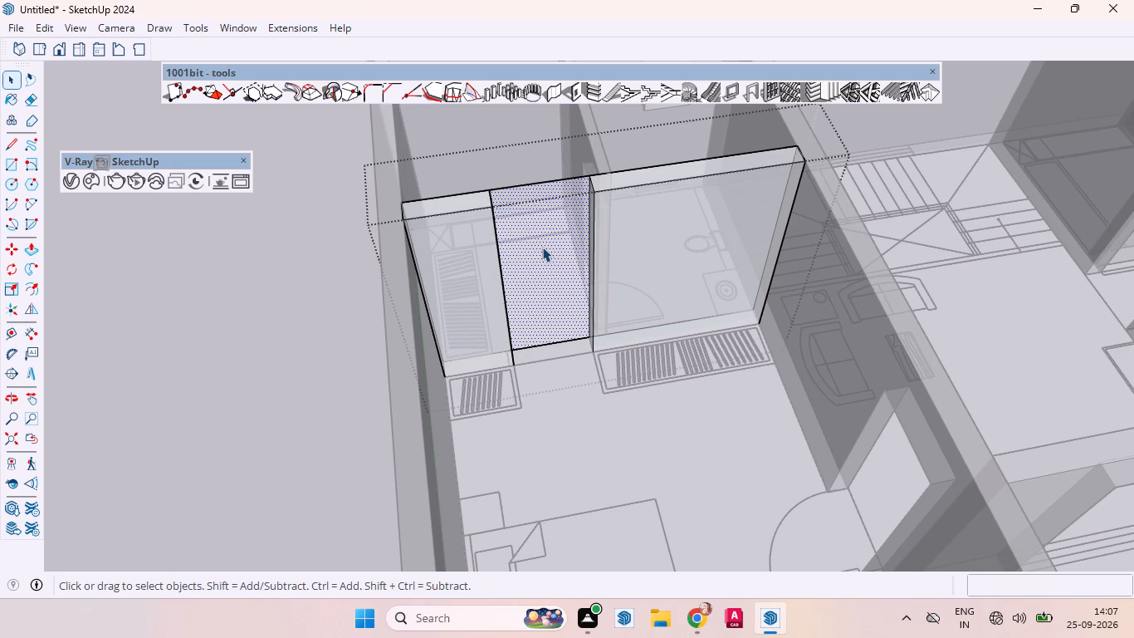
pyautogui.press('Delete')
pyautogui.click(555, 183)
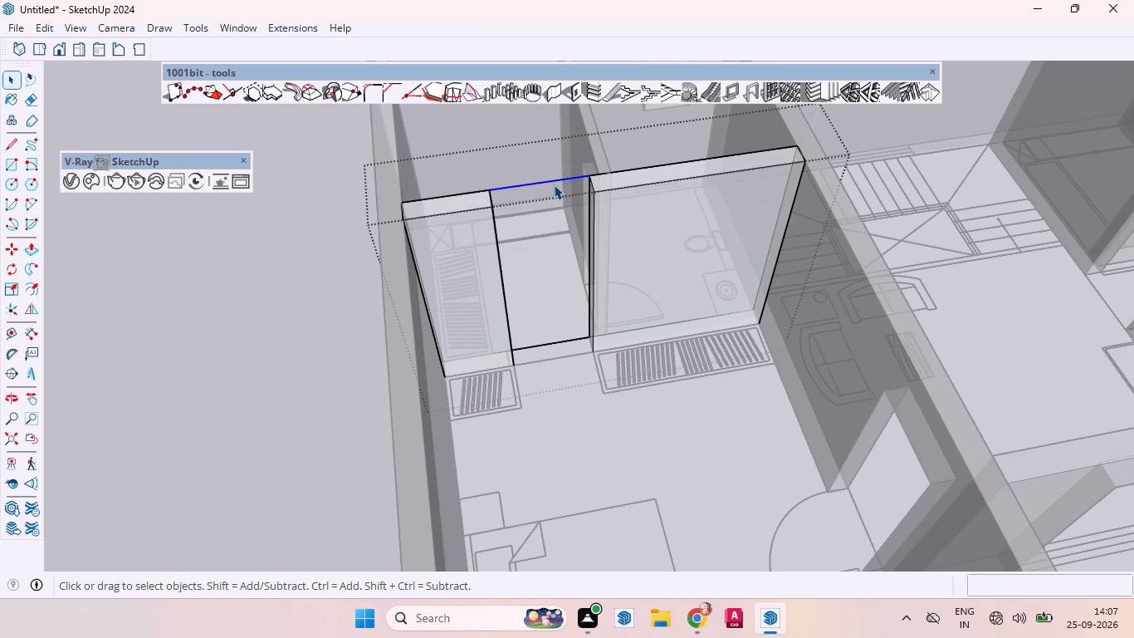
pyautogui.press('Delete')
pyautogui.scroll(-4, 577, 336)
pyautogui.scroll(5, 562, 339)
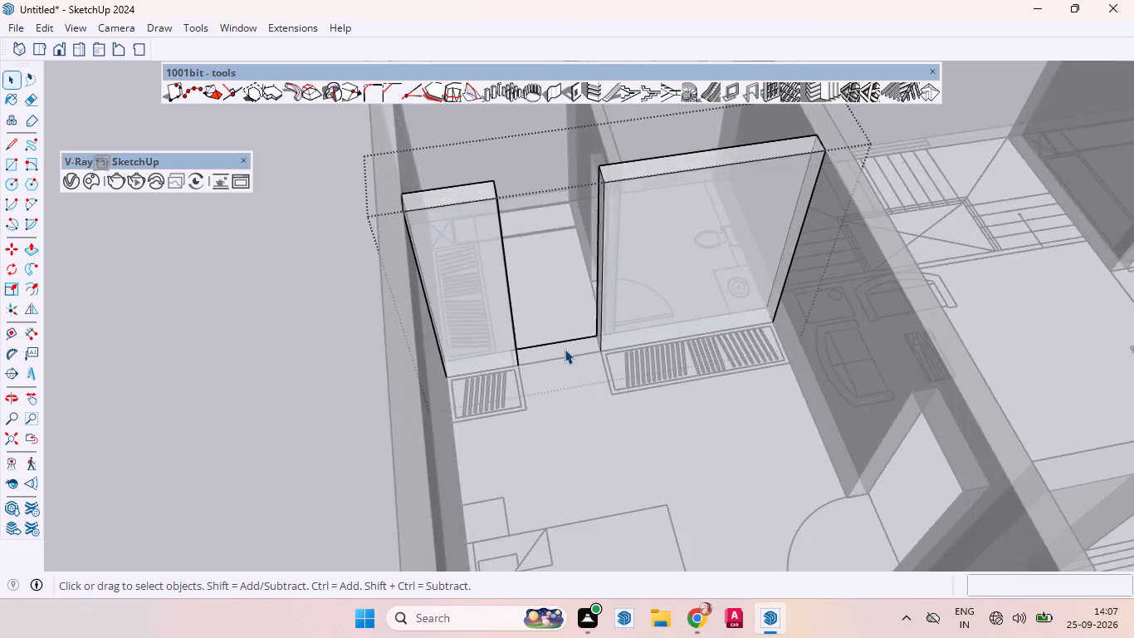
pyautogui.scroll(4, 565, 349)
pyautogui.scroll(-11, 635, 353)
pyautogui.click(421, 351)
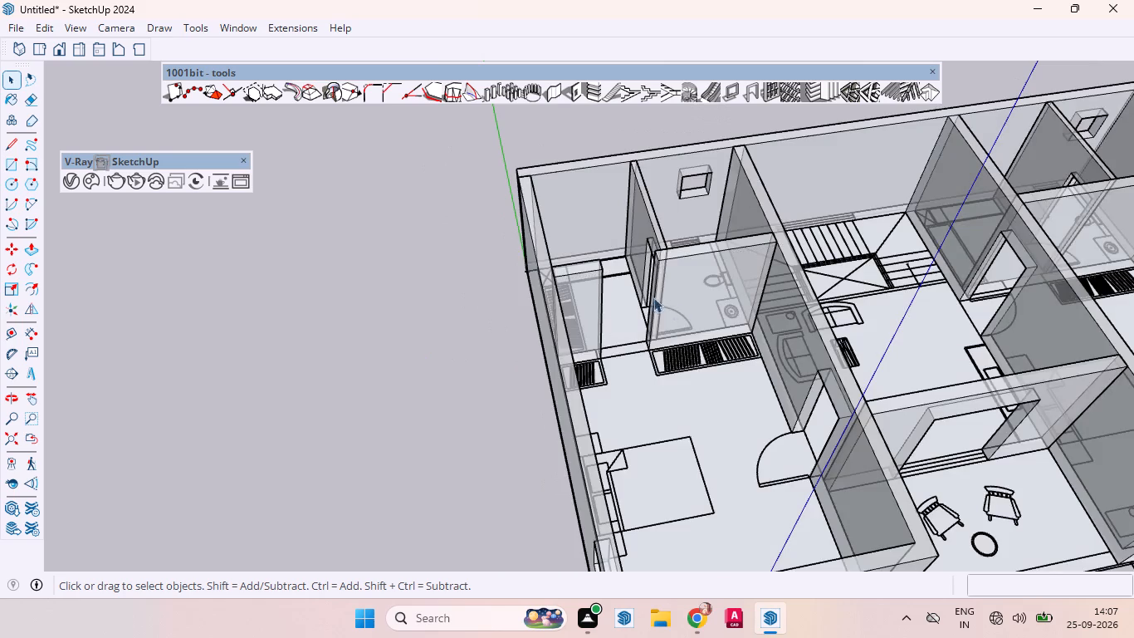
pyautogui.scroll(5, 652, 297)
pyautogui.click(332, 394)
# Examine the new passage opening and the rest of the house's walls, doors and windows from all sides.
pyautogui.scroll(6, 646, 282)
pyautogui.moveTo(626, 337); pyautogui.dragTo(583, 422, button='middle')
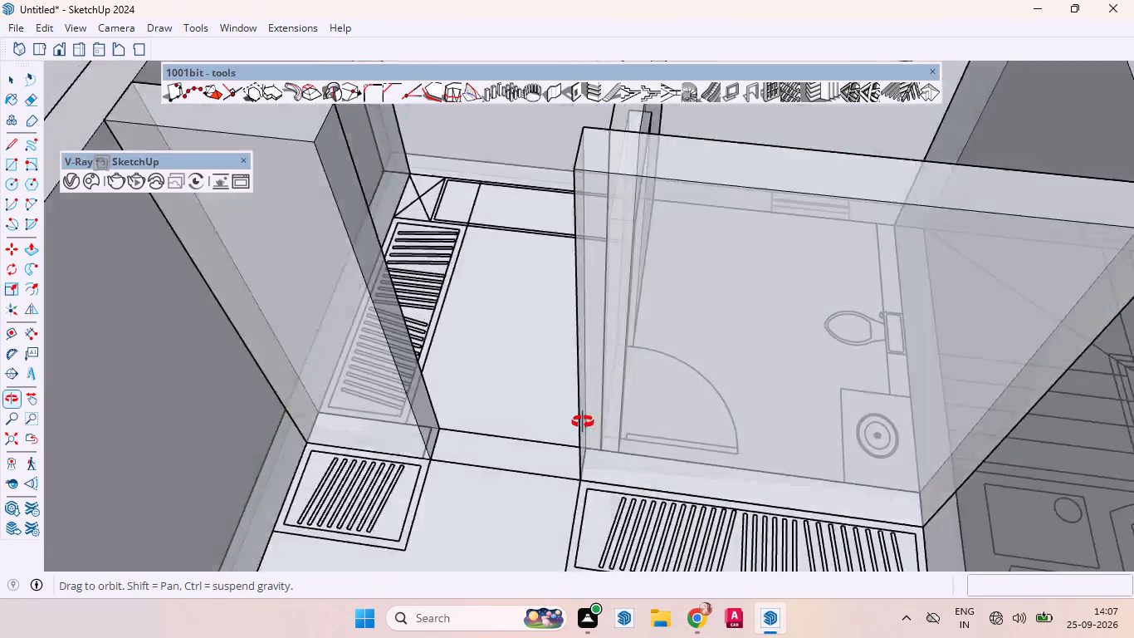
pyautogui.moveTo(583, 422); pyautogui.dragTo(1133, 366, button='middle')
pyautogui.scroll(-5, 354, 478)
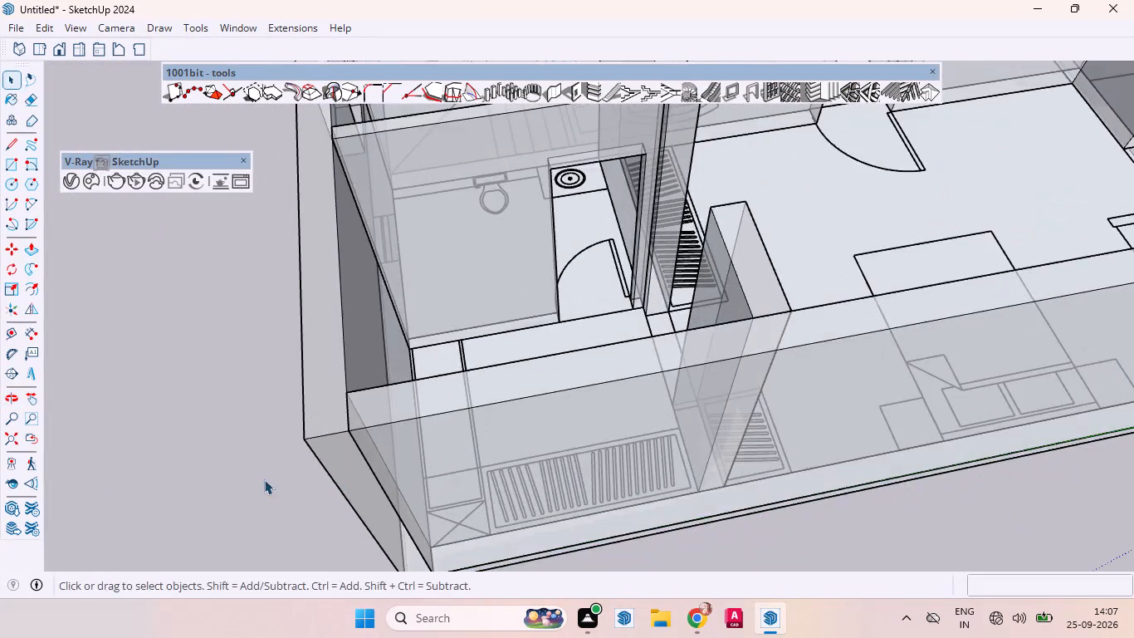
pyautogui.moveTo(292, 478); pyautogui.dragTo(667, 443, button='middle')
pyautogui.scroll(-12, 711, 445)
pyautogui.moveTo(450, 439); pyautogui.dragTo(673, 422, button='middle')
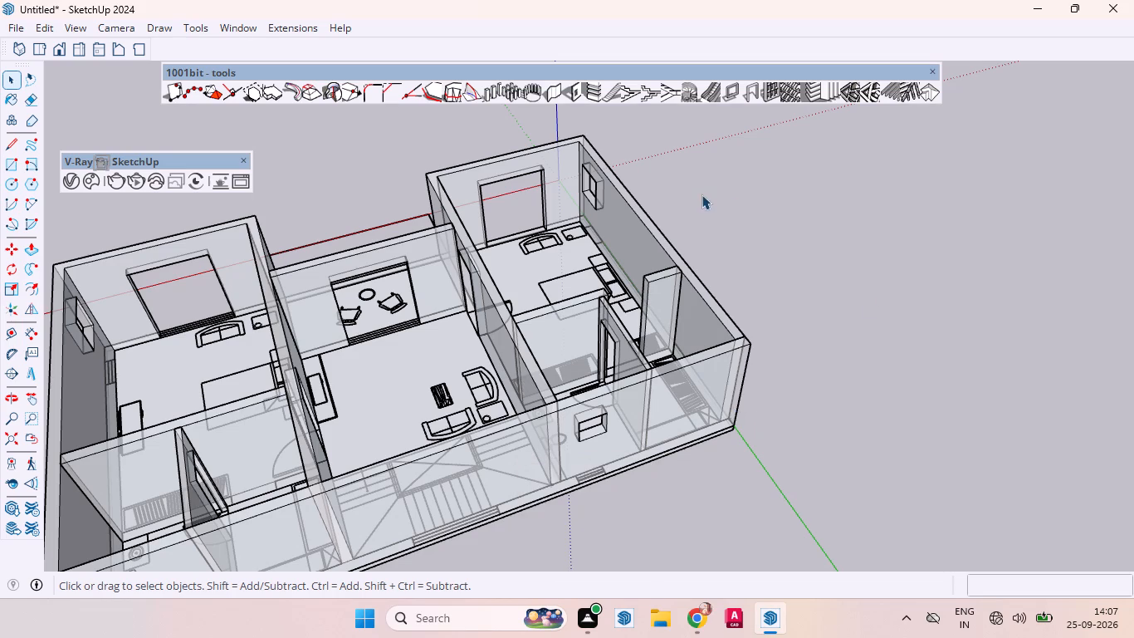
pyautogui.scroll(1, 698, 191)
pyautogui.scroll(-6, 744, 265)
pyautogui.scroll(1, 757, 272)
pyautogui.scroll(-7, 758, 272)
pyautogui.scroll(1, 558, 320)
pyautogui.moveTo(558, 323); pyautogui.dragTo(729, 304, button='middle')
pyautogui.moveTo(554, 284); pyautogui.dragTo(696, 291, button='middle')
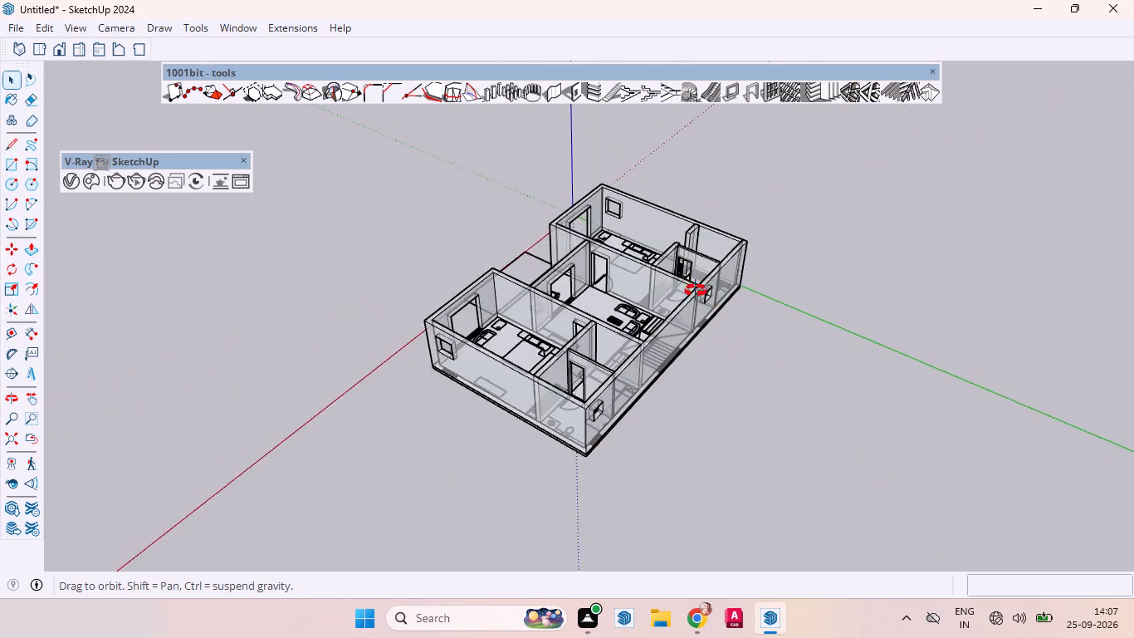
pyautogui.moveTo(696, 291); pyautogui.dragTo(717, 288, button='middle')
pyautogui.moveTo(513, 329); pyautogui.dragTo(707, 319, button='middle')
pyautogui.moveTo(632, 320); pyautogui.dragTo(702, 317, button='middle')
pyautogui.moveTo(598, 300); pyautogui.dragTo(694, 311, button='middle')
pyautogui.moveTo(506, 349); pyautogui.dragTo(678, 366, button='middle')
pyautogui.scroll(2, 662, 393)
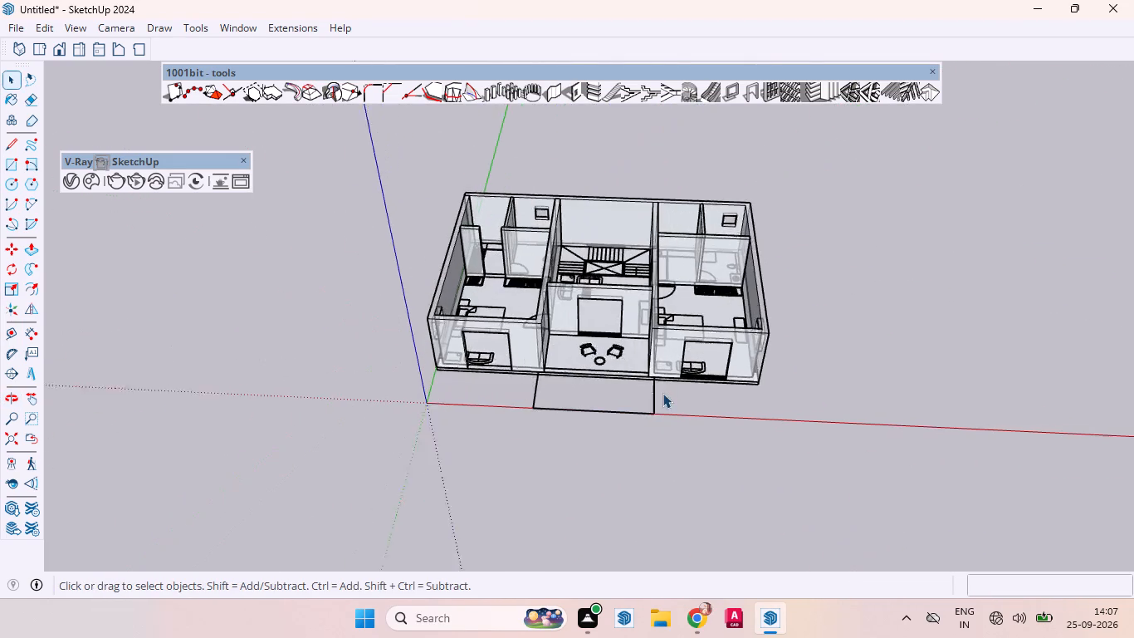
pyautogui.scroll(11, 662, 393)
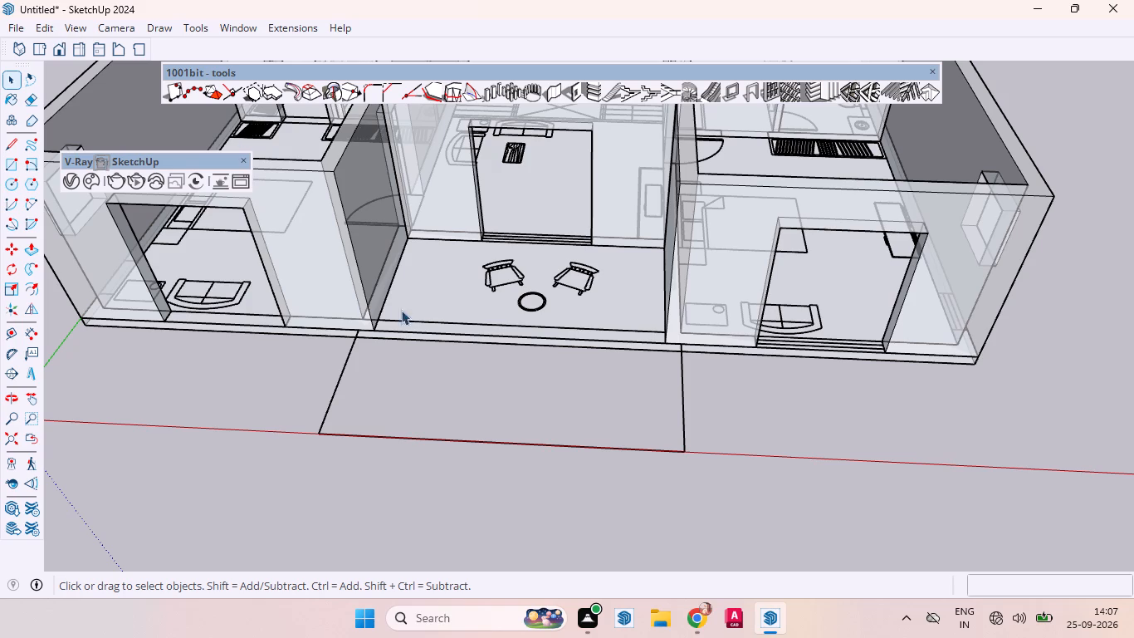
pyautogui.scroll(-9, 443, 326)
pyautogui.moveTo(439, 361); pyautogui.dragTo(979, 286, button='middle')
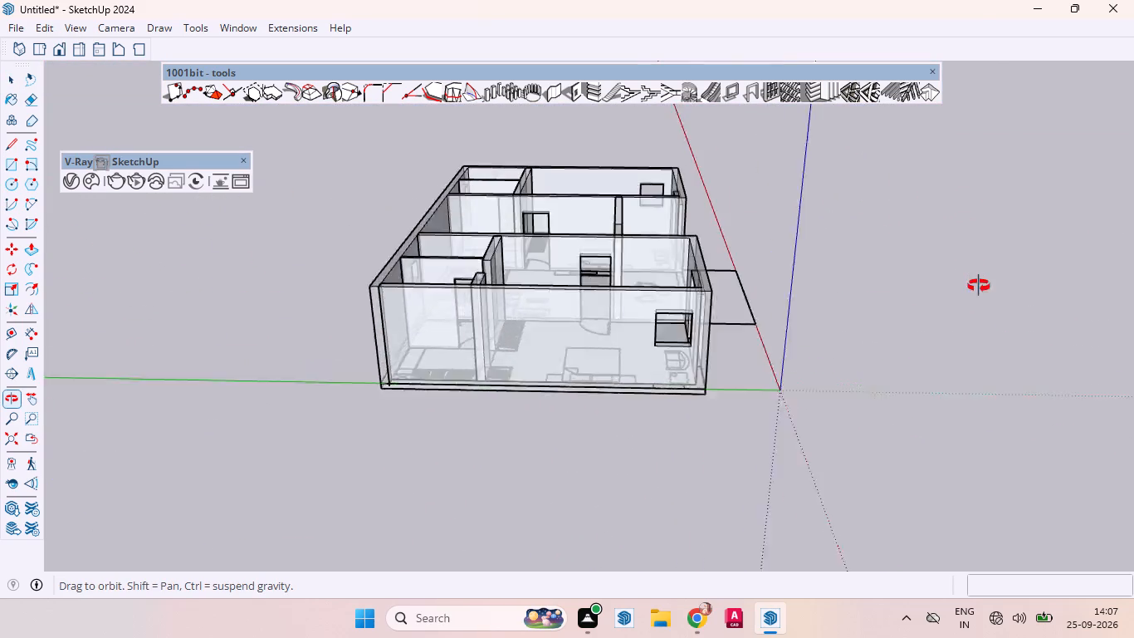
pyautogui.moveTo(979, 286); pyautogui.dragTo(1003, 357, button='middle')
pyautogui.scroll(1, 520, 441)
pyautogui.scroll(-1, 519, 442)
pyautogui.scroll(2, 519, 442)
pyautogui.scroll(-2, 519, 442)
pyautogui.scroll(1, 519, 442)
pyautogui.moveTo(418, 457); pyautogui.dragTo(798, 292, button='middle')
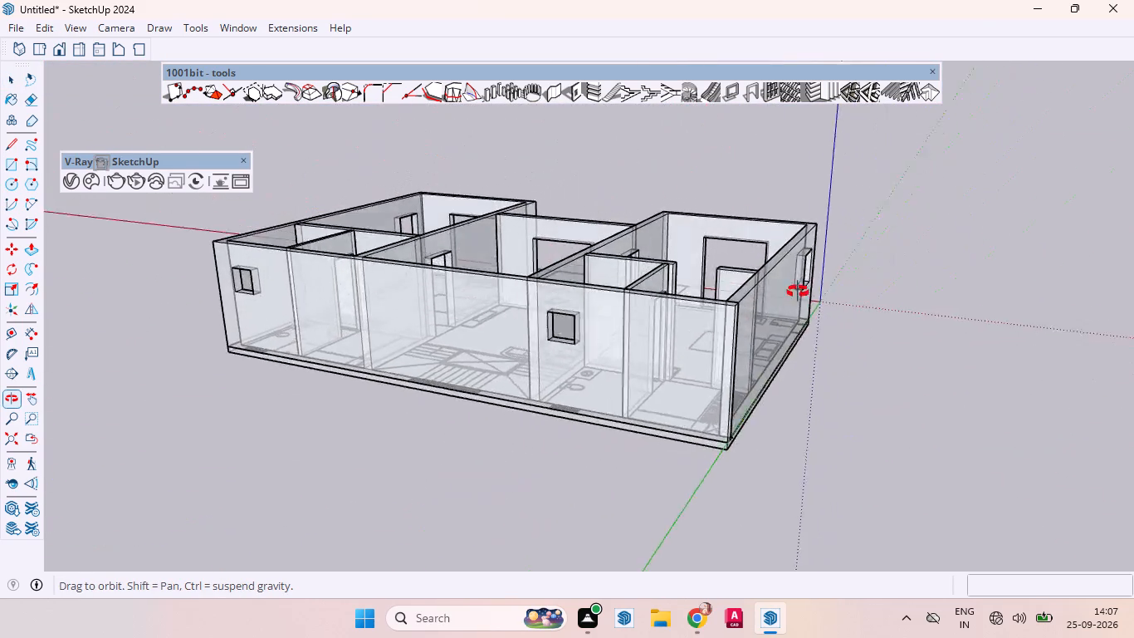
pyautogui.moveTo(798, 292); pyautogui.dragTo(838, 228, button='middle')
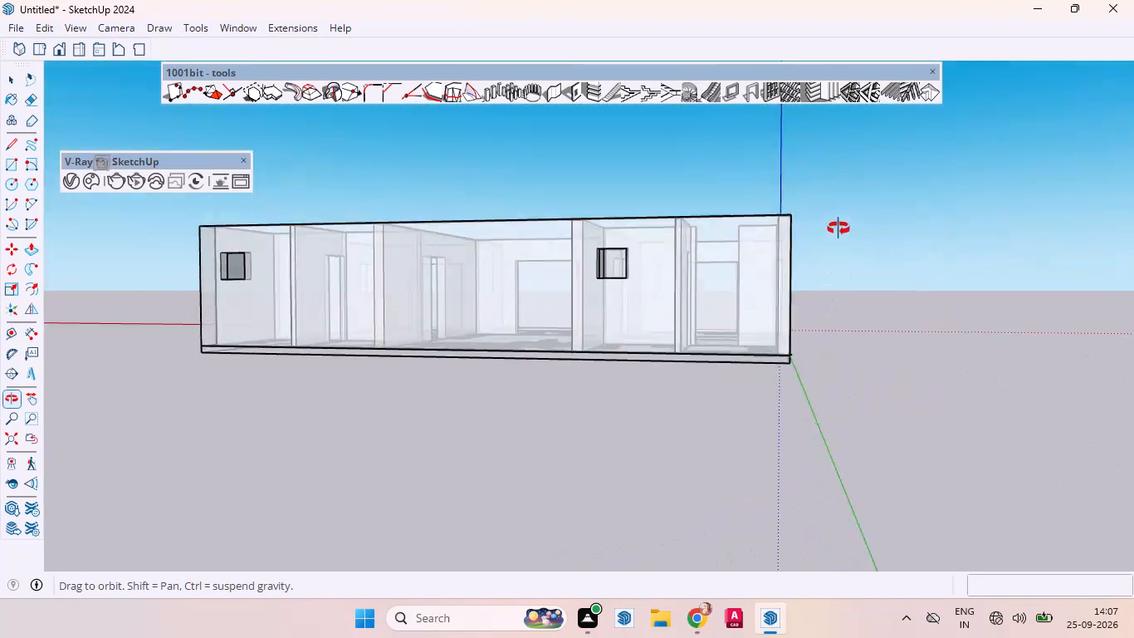
pyautogui.moveTo(838, 228); pyautogui.dragTo(843, 405, button='middle')
pyautogui.scroll(1, 770, 395)
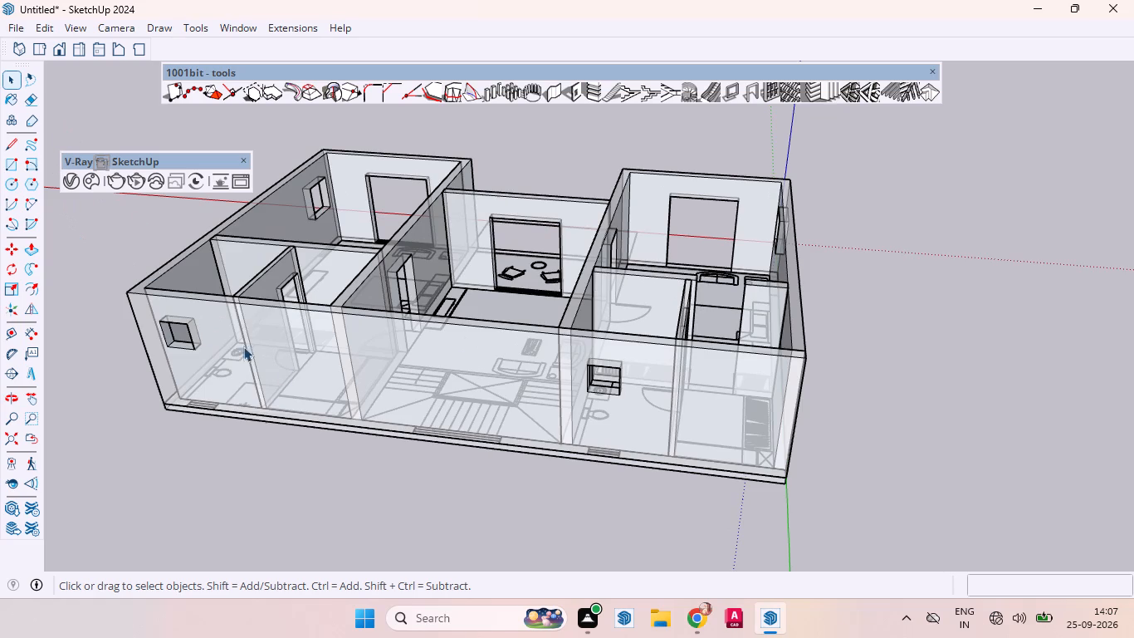
pyautogui.moveTo(329, 369); pyautogui.dragTo(578, 287, button='middle')
pyautogui.moveTo(442, 362); pyautogui.dragTo(574, 332, button='middle')
pyautogui.moveTo(473, 367); pyautogui.dragTo(611, 334, button='middle')
pyautogui.moveTo(574, 331); pyautogui.dragTo(683, 305, button='middle')
pyautogui.moveTo(667, 315); pyautogui.dragTo(653, 380, button='middle')
pyautogui.scroll(-2, 644, 292)
pyautogui.scroll(1, 646, 291)
pyautogui.scroll(-2, 646, 290)
pyautogui.scroll(1, 648, 289)
pyautogui.scroll(-2, 648, 289)
pyautogui.moveTo(639, 322); pyautogui.dragTo(620, 405, button='middle')
pyautogui.scroll(1, 619, 405)
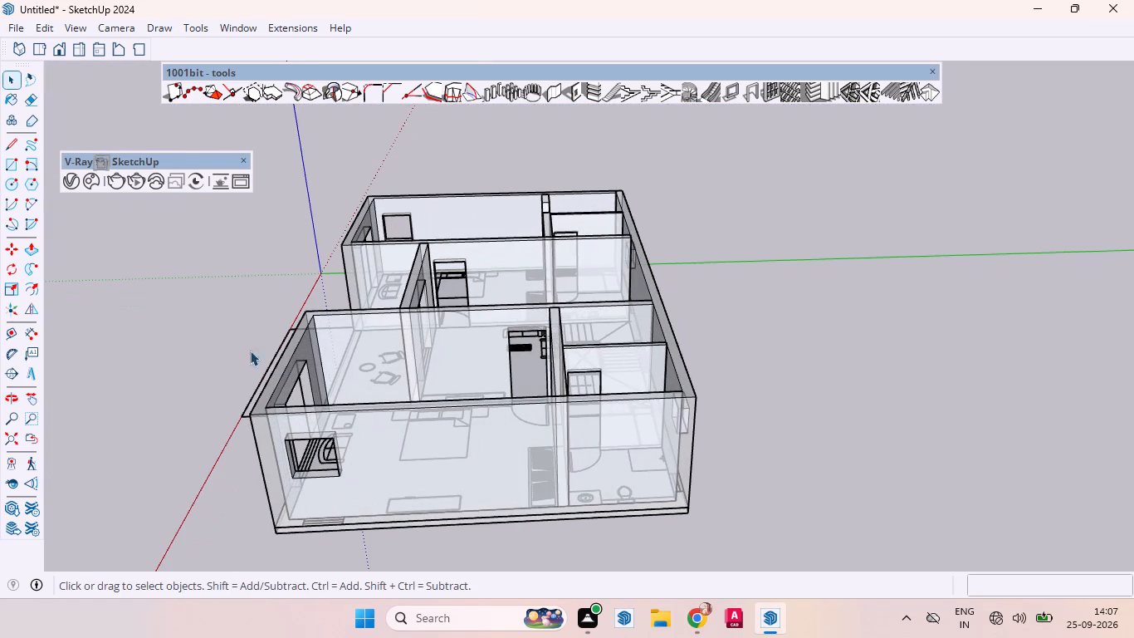
# Turn off the X-ray face style.
pyautogui.click(76, 21)
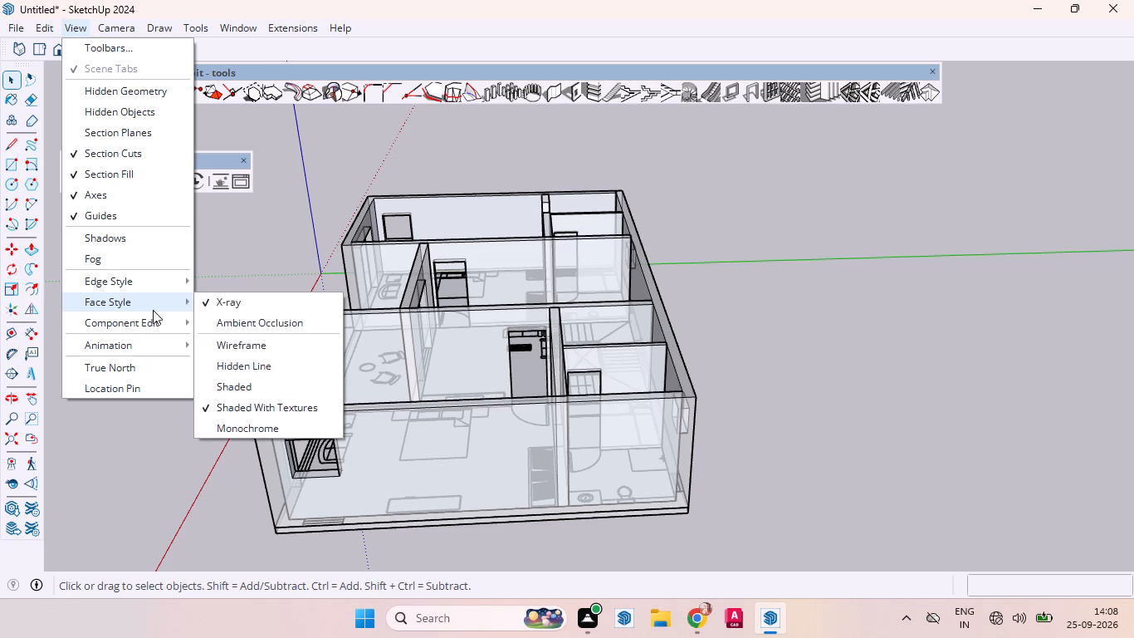
pyautogui.click(231, 300)
# Examine the opaque house model from the front and both sides to check its wall openings.
pyautogui.moveTo(61, 321); pyautogui.dragTo(537, 316, button='middle')
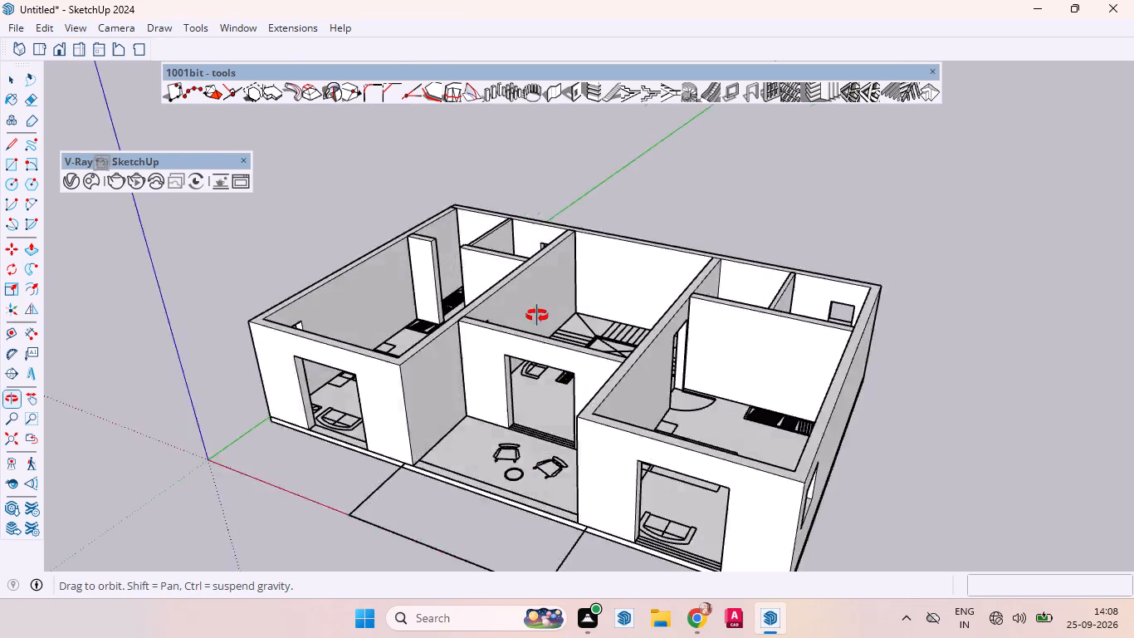
pyautogui.moveTo(537, 316); pyautogui.dragTo(623, 283, button='middle')
pyautogui.scroll(-5, 406, 396)
pyautogui.scroll(6, 679, 395)
pyautogui.scroll(-3, 745, 363)
pyautogui.scroll(3, 745, 363)
pyautogui.scroll(-1, 745, 363)
pyautogui.scroll(1, 745, 363)
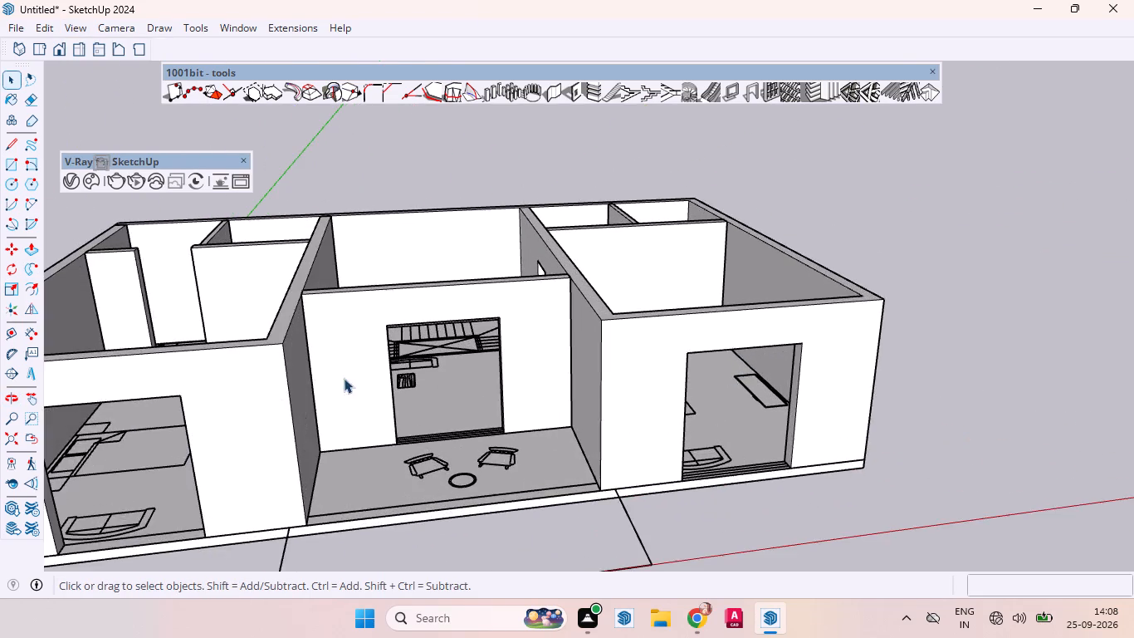
pyautogui.scroll(-3, 332, 378)
pyautogui.scroll(1, 325, 380)
pyautogui.scroll(-3, 325, 380)
pyautogui.moveTo(296, 420); pyautogui.dragTo(647, 537, button='middle')
pyautogui.scroll(1, 656, 460)
pyautogui.scroll(-9, 537, 295)
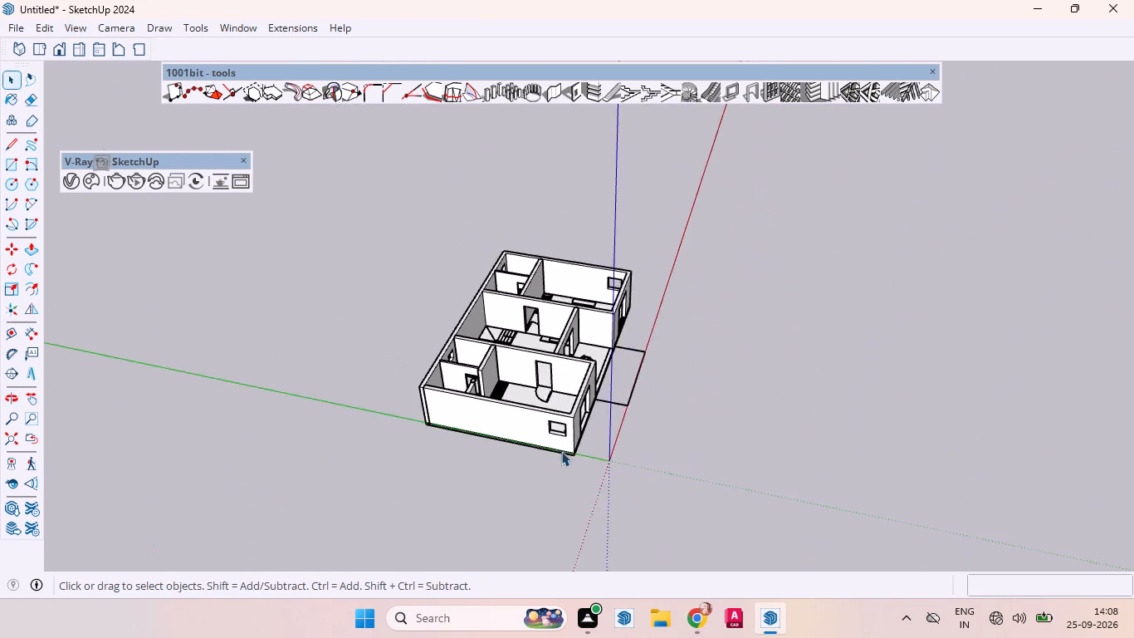
pyautogui.scroll(5, 569, 493)
pyautogui.moveTo(631, 348); pyautogui.dragTo(0, 402, button='middle')
pyautogui.moveTo(866, 375); pyautogui.dragTo(528, 248, button='middle')
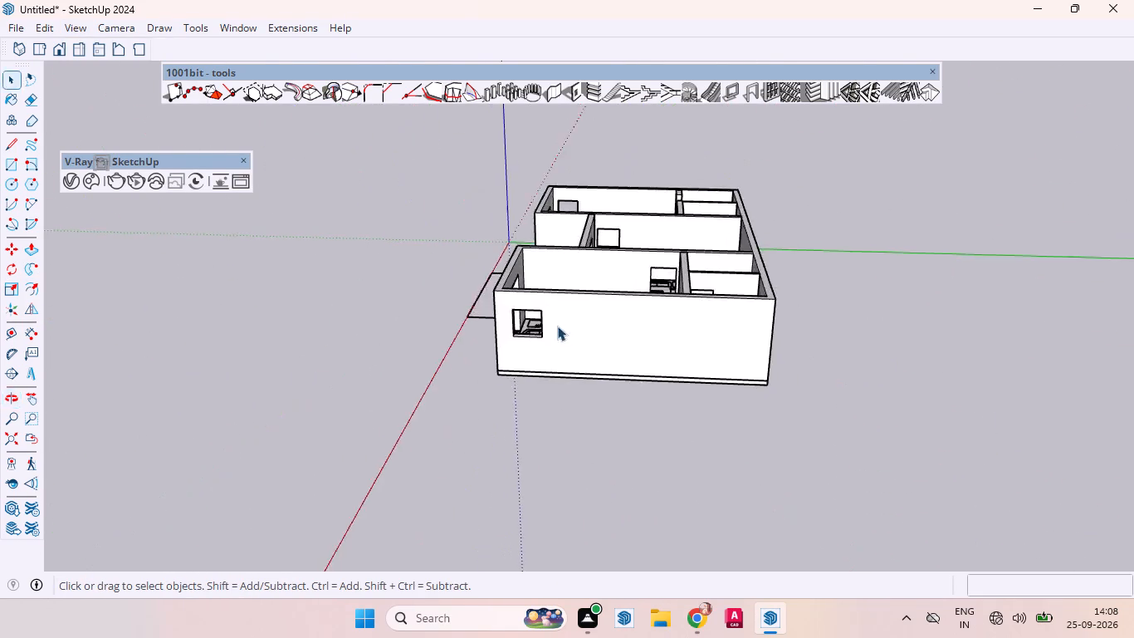
# Draw a 3' by 3' vertical rectangle at mid-thickness in the bedroom window opening of the side outer wall farther from the origin.
pyautogui.scroll(10, 555, 330)
pyautogui.scroll(-1, 463, 294)
pyautogui.scroll(3, 465, 295)
pyautogui.scroll(-7, 406, 330)
pyautogui.scroll(2, 395, 336)
pyautogui.scroll(-1, 395, 338)
pyautogui.moveTo(543, 412); pyautogui.dragTo(442, 390, button='middle')
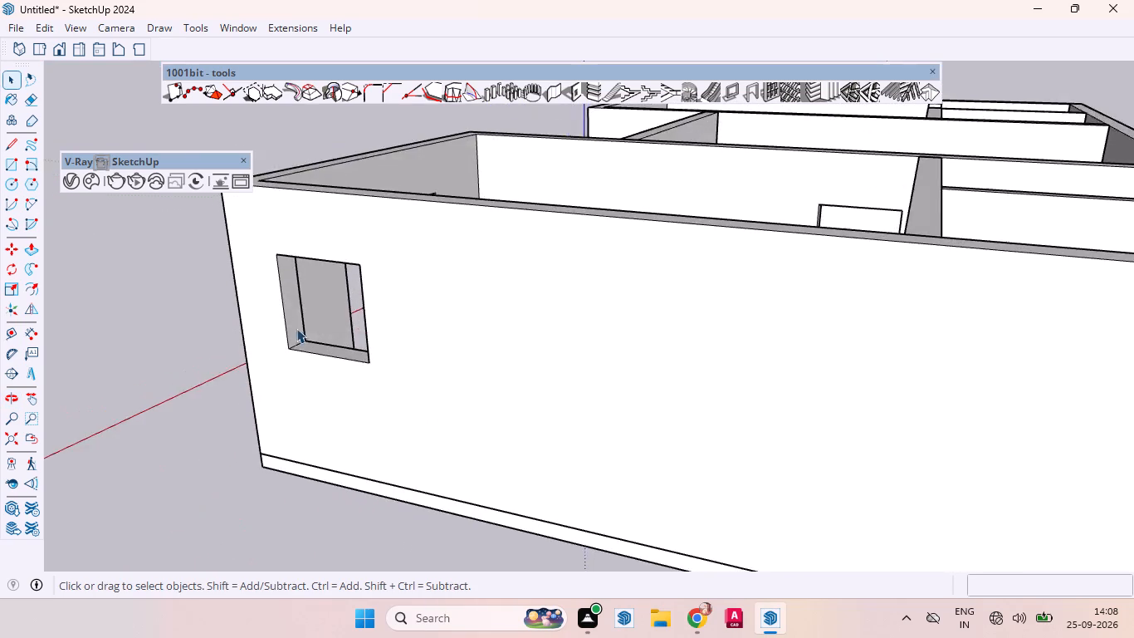
pyautogui.scroll(11, 266, 288)
pyautogui.scroll(-1, 317, 358)
pyautogui.scroll(1, 317, 358)
pyautogui.scroll(-1, 317, 358)
pyautogui.scroll(1, 317, 358)
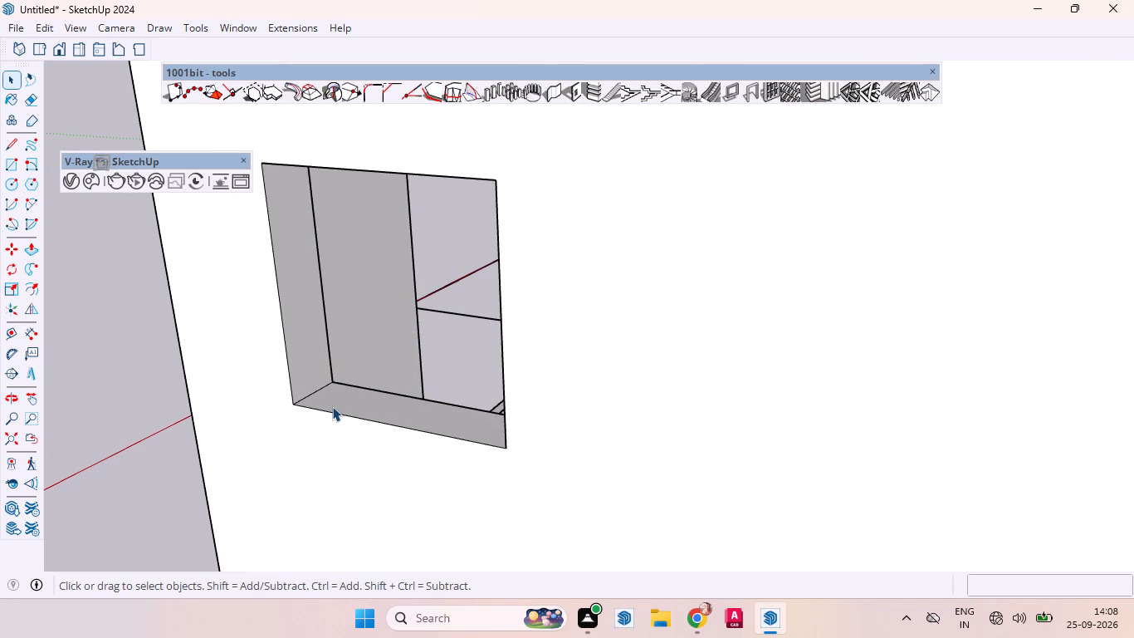
pyautogui.press('r')
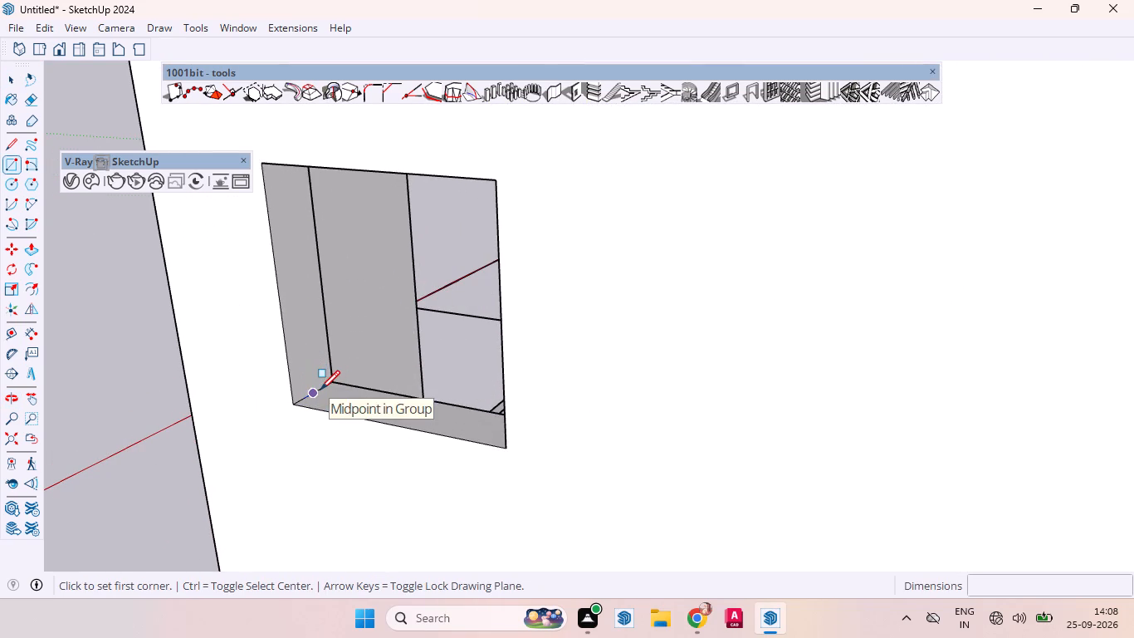
pyautogui.click(320, 390)
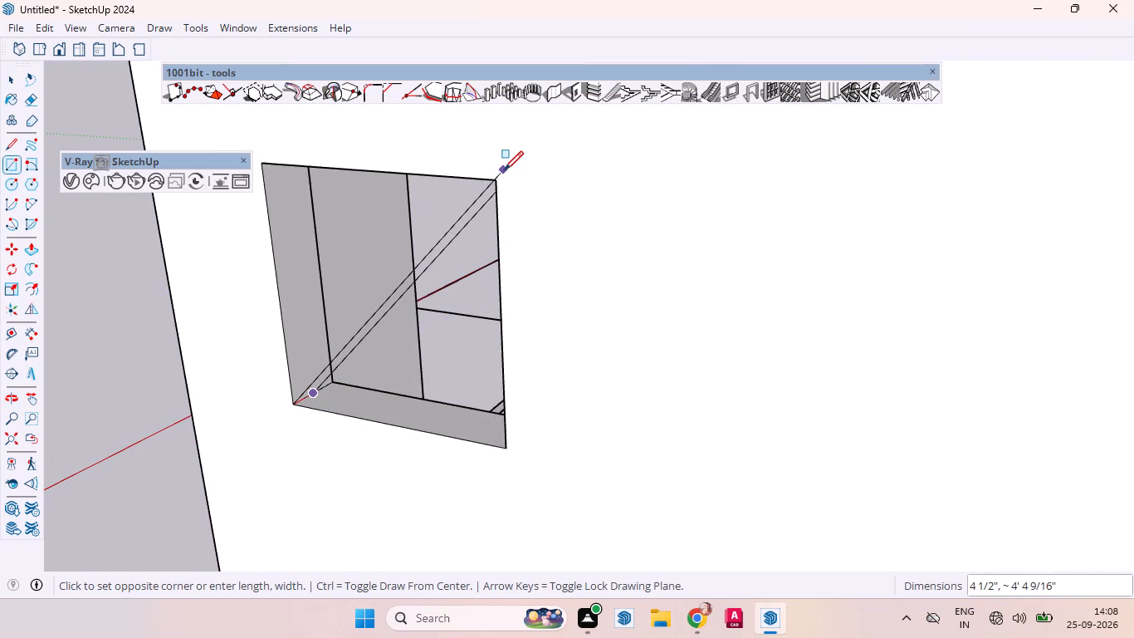
pyautogui.press('Right')
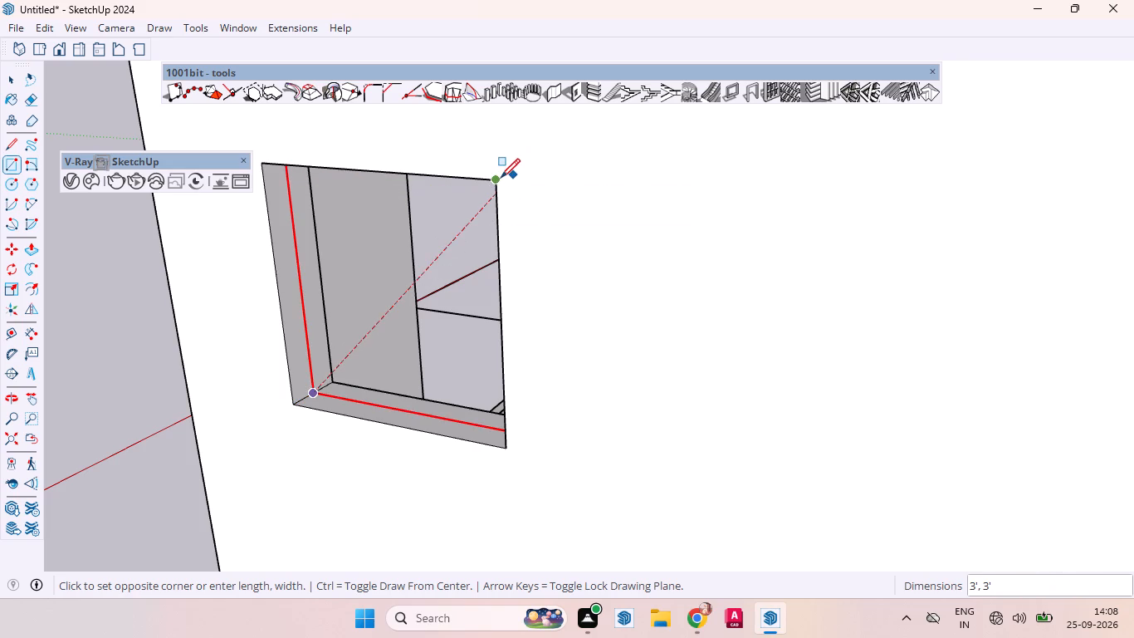
pyautogui.click(501, 178)
pyautogui.press('space')
# Start a Panel Divider frame on the bedroom window's rectangle face and set it to 1 row and 2 columns.
pyautogui.click(412, 261)
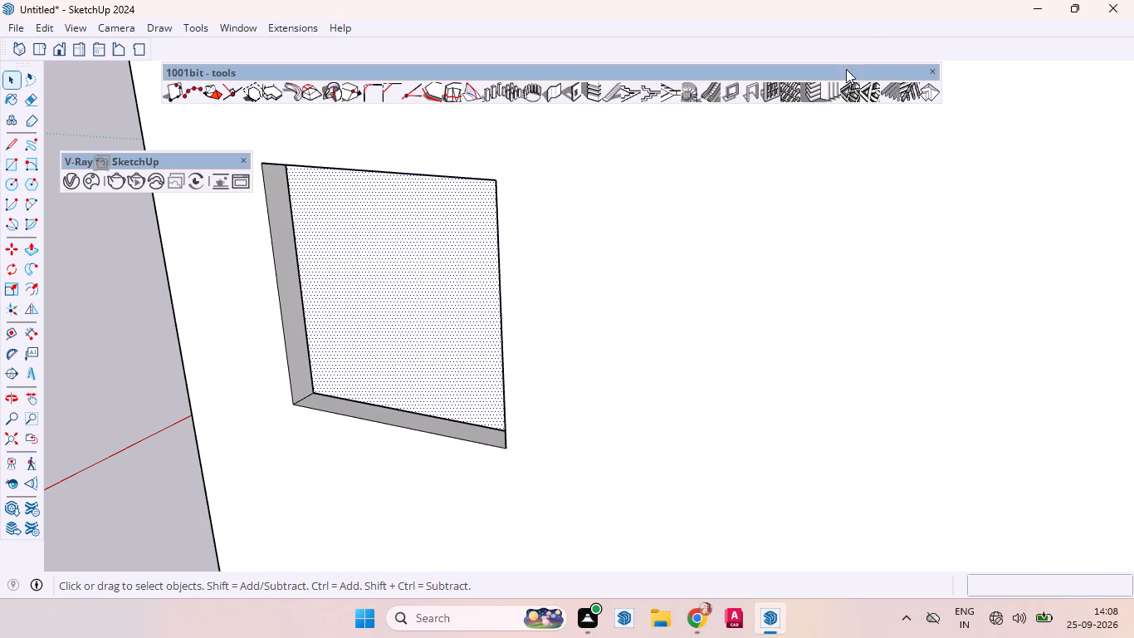
pyautogui.click(772, 89)
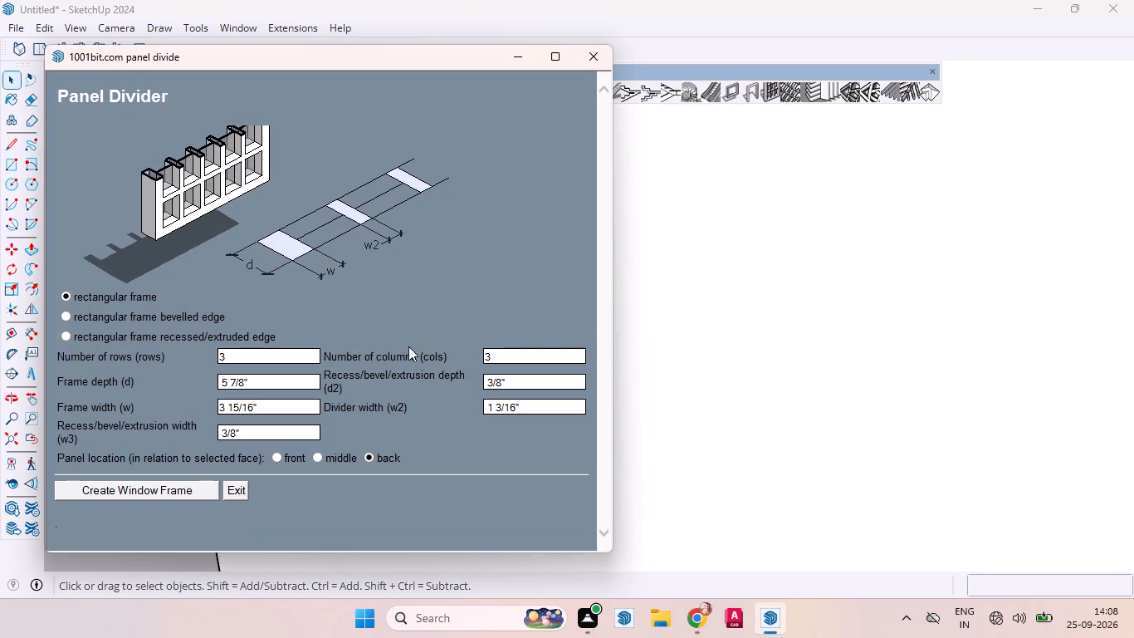
pyautogui.click(266, 358)
pyautogui.press('BackSpace')
pyautogui.press('Print')
pyautogui.press('1')
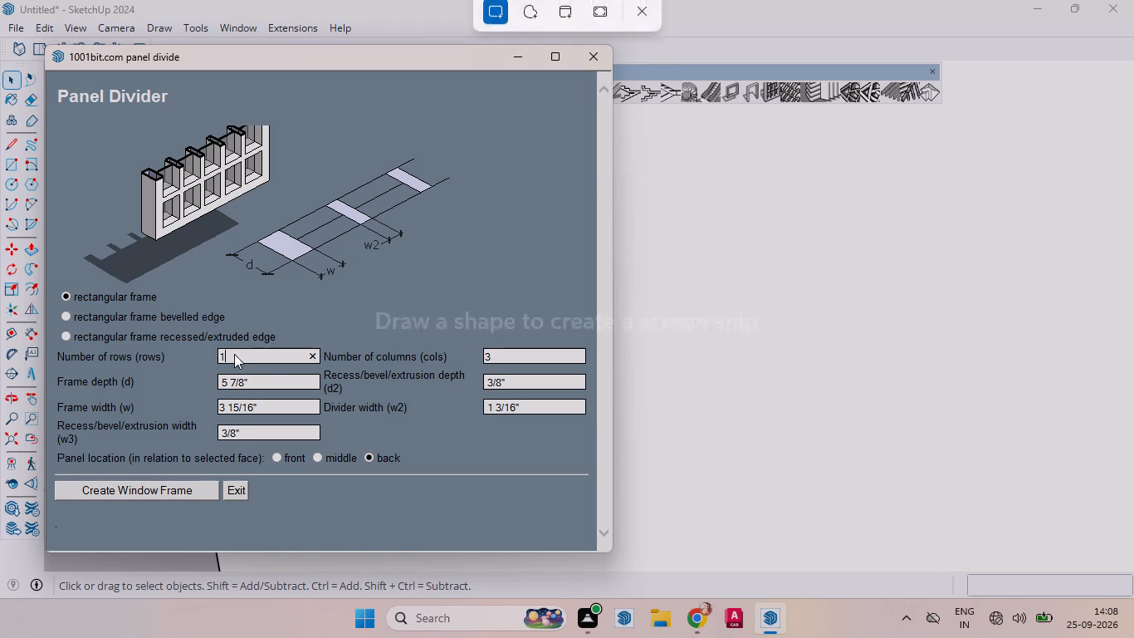
pyautogui.click(756, 345)
pyautogui.click(530, 351)
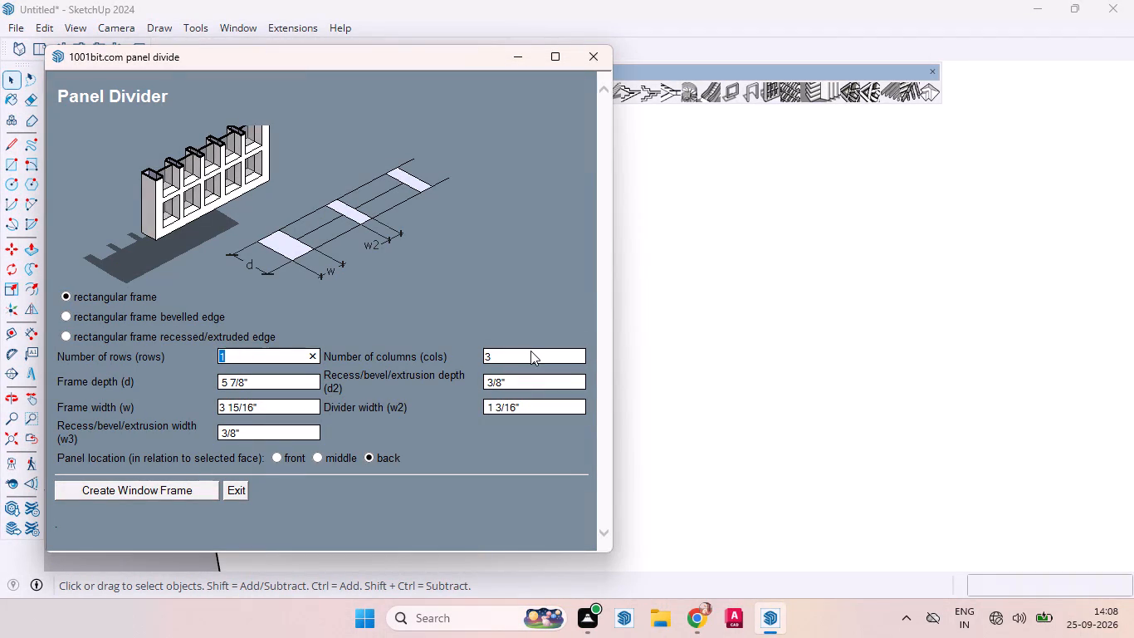
pyautogui.press('BackSpace')
pyautogui.press('3')
pyautogui.press('BackSpace')
pyautogui.press('2')
# Set frame depth 4, frame width 2.5, divider width 2 and panel location front, and create the window frame.
pyautogui.click(257, 381)
pyautogui.press('BackSpace')
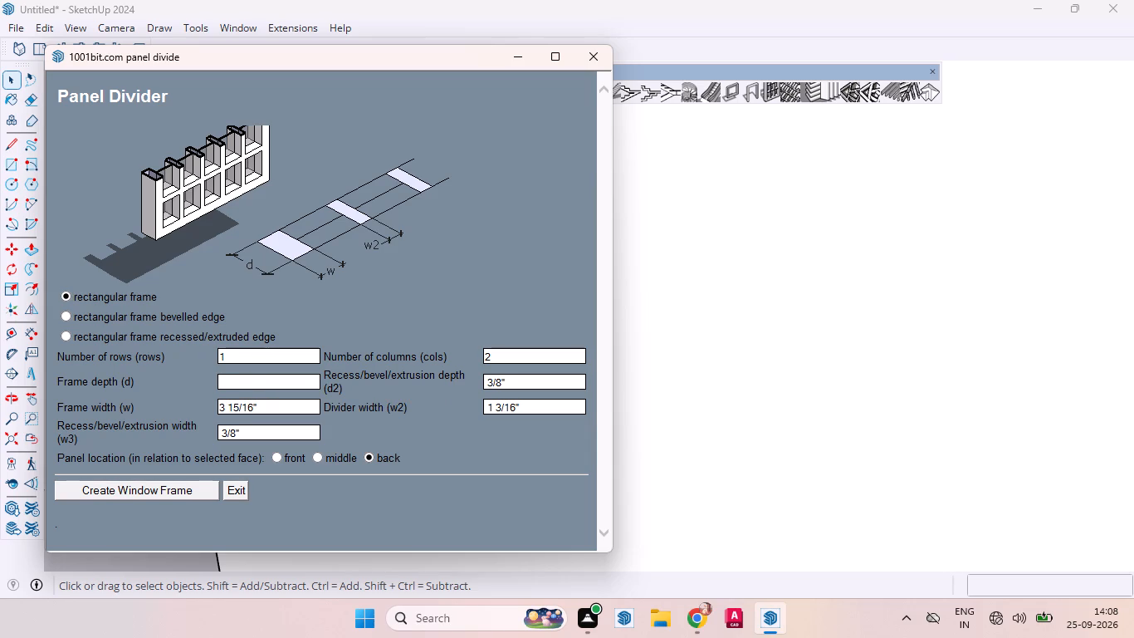
pyautogui.press('4')
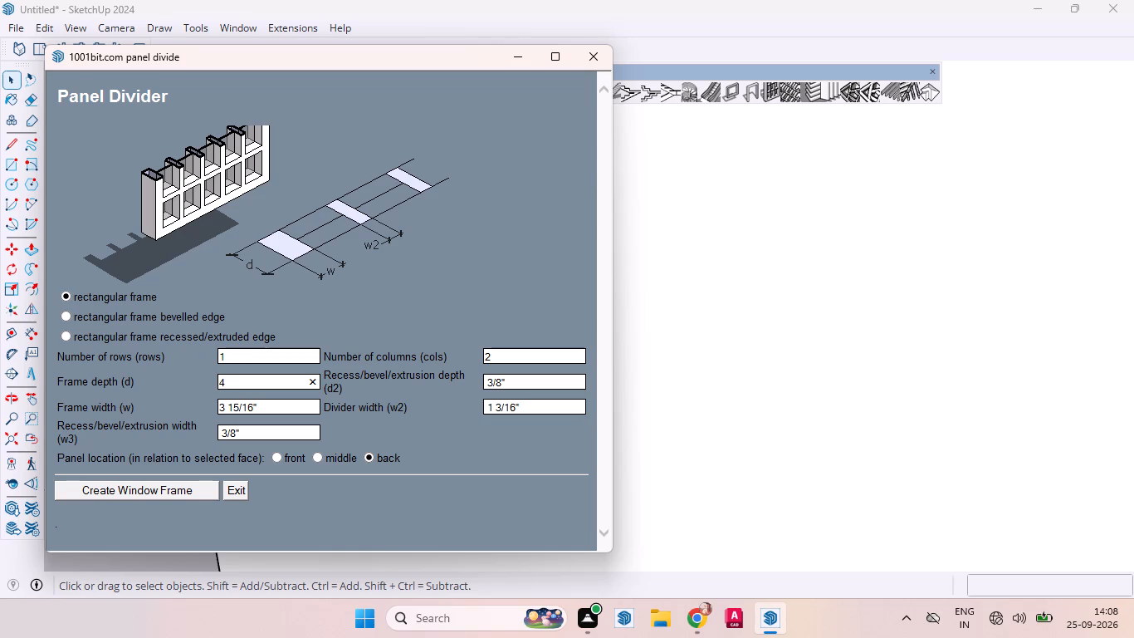
pyautogui.click(270, 402)
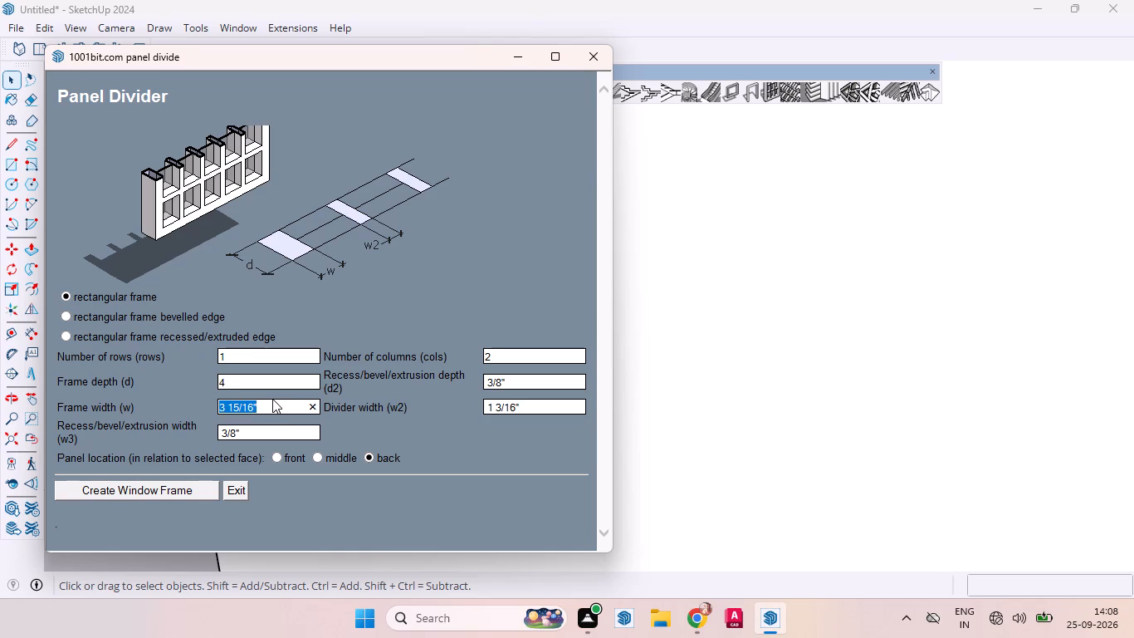
pyautogui.press('BackSpace')
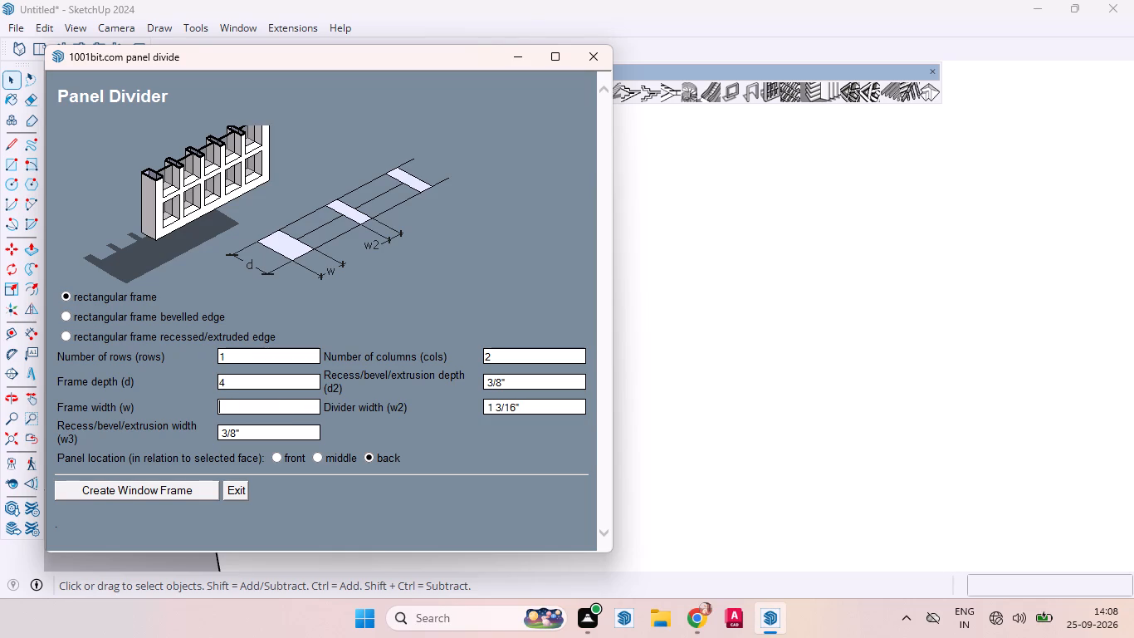
pyautogui.write('2.5')
pyautogui.click(538, 405)
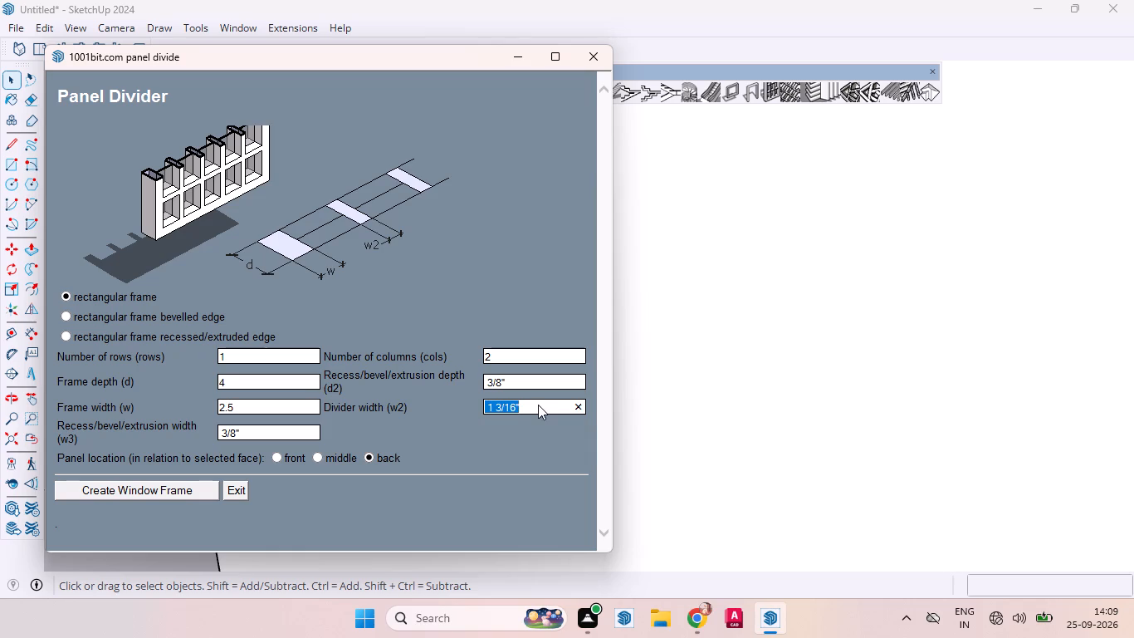
pyautogui.press('BackSpace')
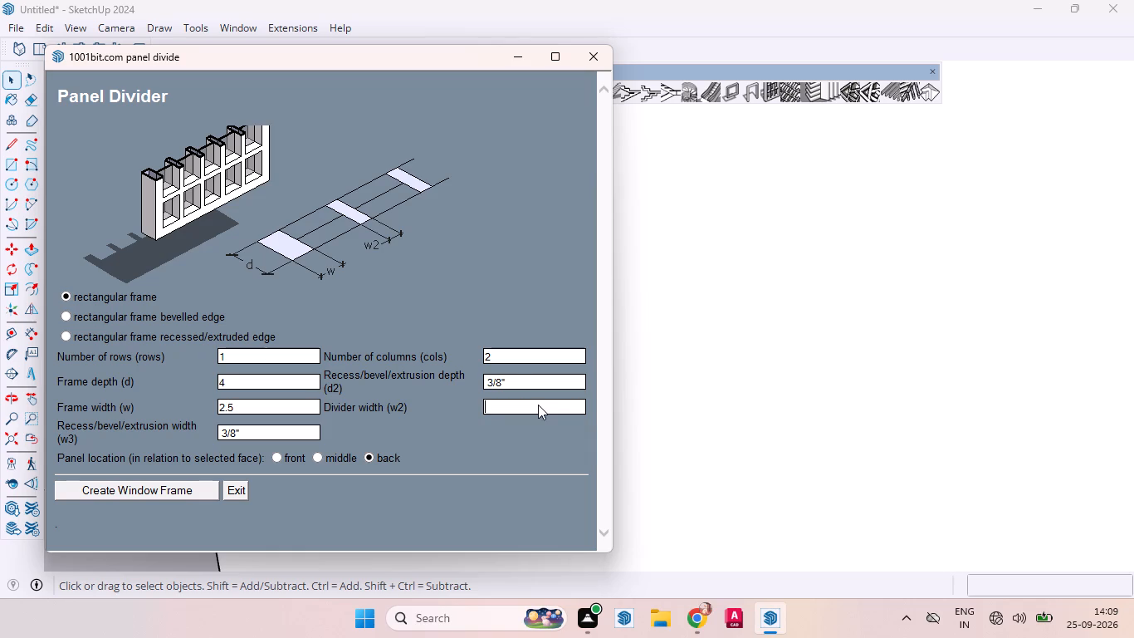
pyautogui.press('2')
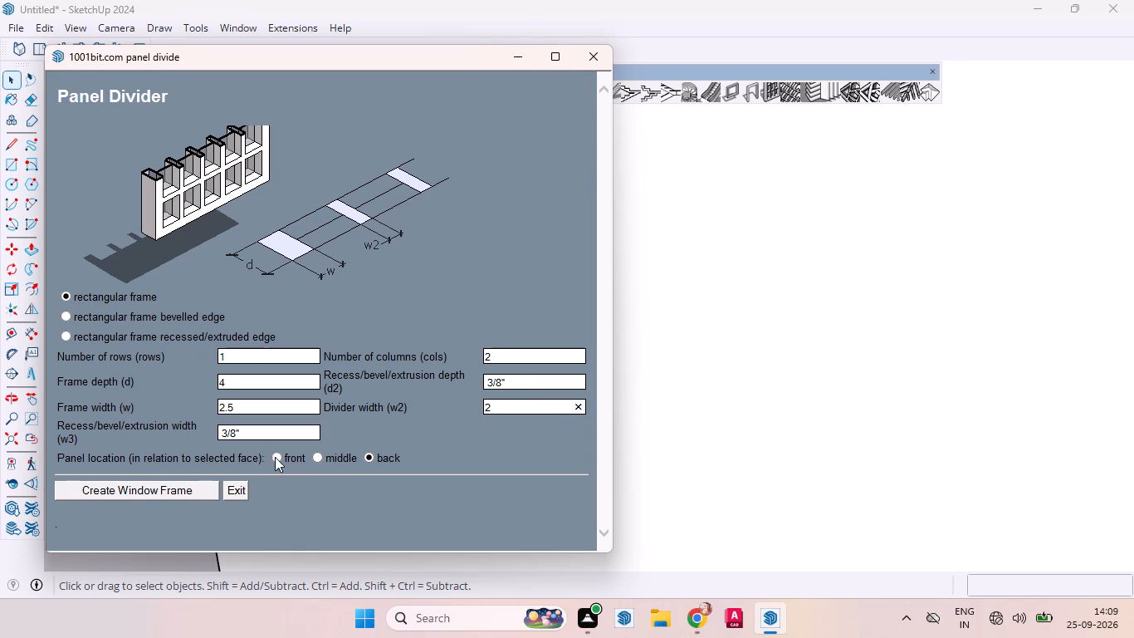
pyautogui.click(279, 460)
pyautogui.click(178, 484)
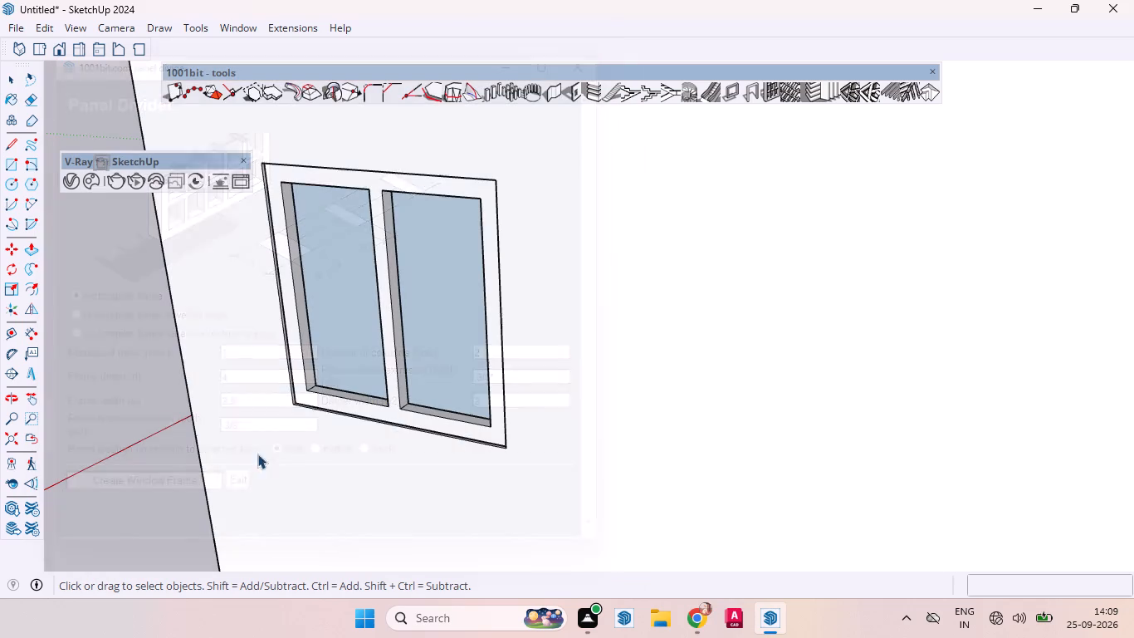
# Examine the new two-pane window frame from outside the wall and from inside the bedroom.
pyautogui.scroll(5, 286, 266)
pyautogui.moveTo(360, 344); pyautogui.dragTo(511, 417, button='middle')
pyautogui.scroll(1, 508, 405)
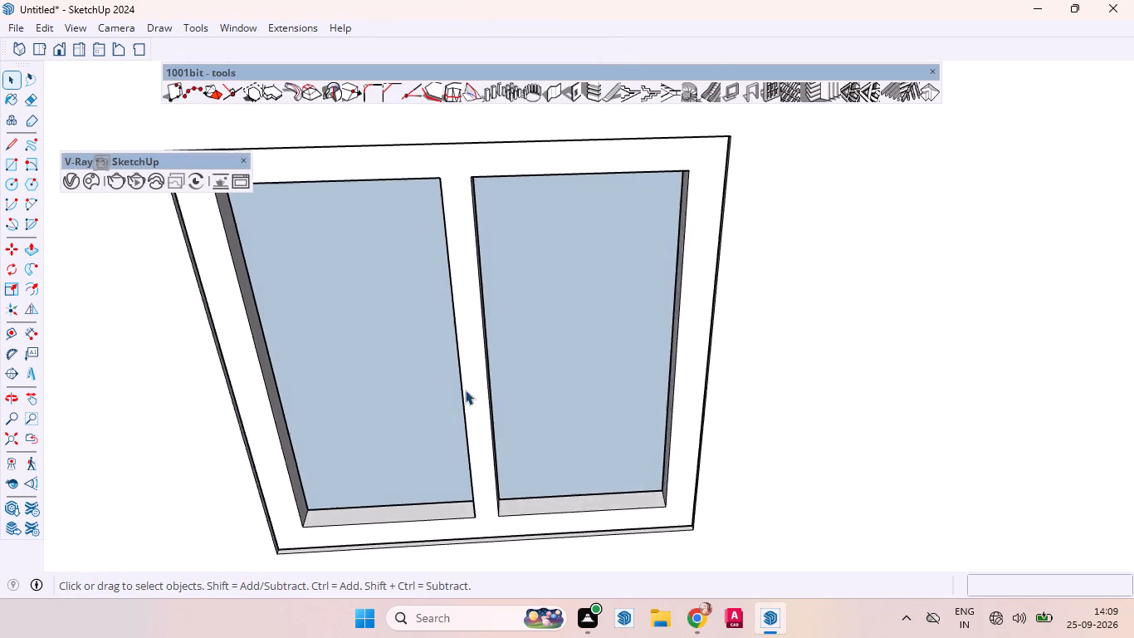
pyautogui.scroll(1, 465, 390)
pyautogui.scroll(-10, 328, 375)
pyautogui.scroll(4, 389, 336)
pyautogui.scroll(-5, 382, 346)
pyautogui.scroll(2, 349, 384)
pyautogui.scroll(-12, 349, 386)
pyautogui.moveTo(379, 286); pyautogui.dragTo(364, 316, button='middle')
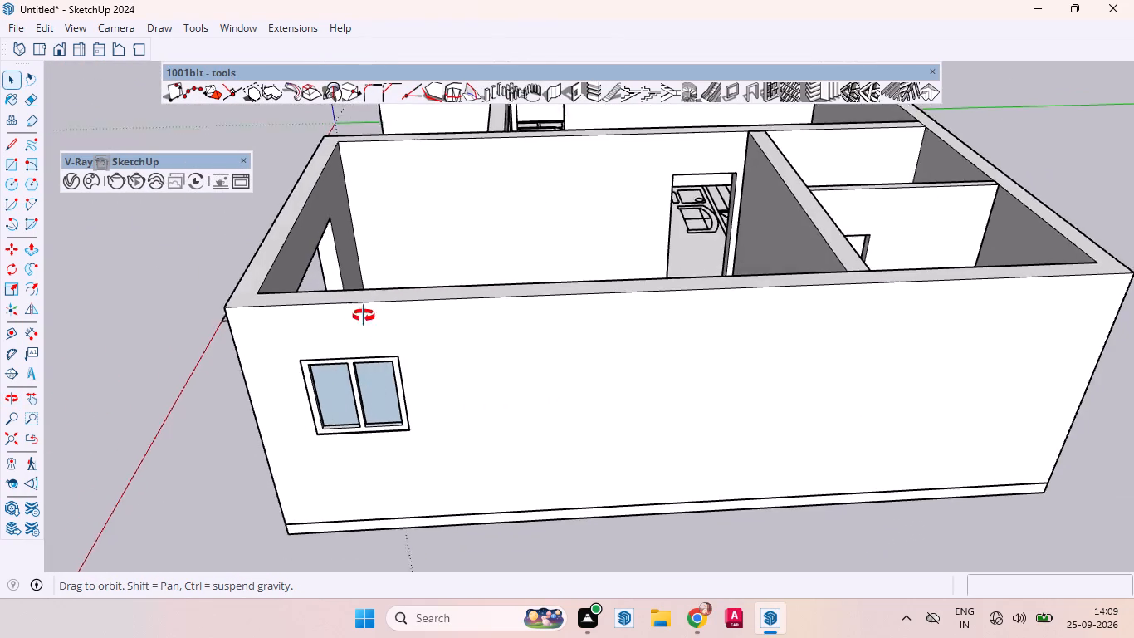
pyautogui.moveTo(364, 316); pyautogui.dragTo(0, 383, button='middle')
pyautogui.scroll(5, 481, 243)
pyautogui.moveTo(498, 238); pyautogui.dragTo(257, 224, button='middle')
pyautogui.scroll(1, 400, 273)
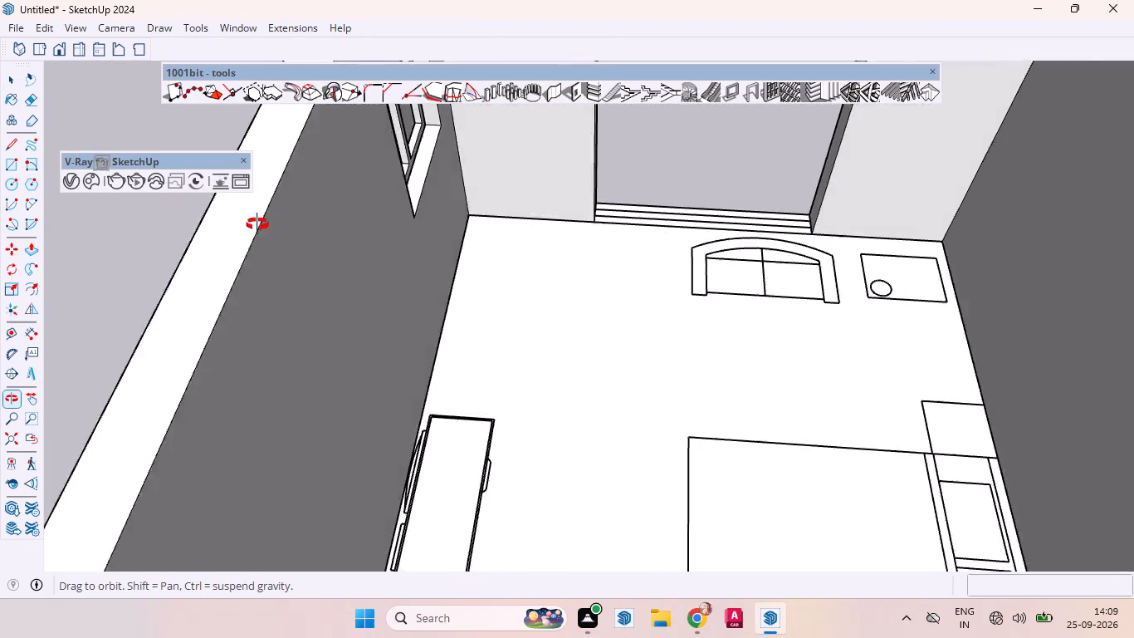
pyautogui.moveTo(257, 224); pyautogui.dragTo(624, 277, button='middle')
pyautogui.scroll(-2, 322, 379)
pyautogui.scroll(3, 322, 377)
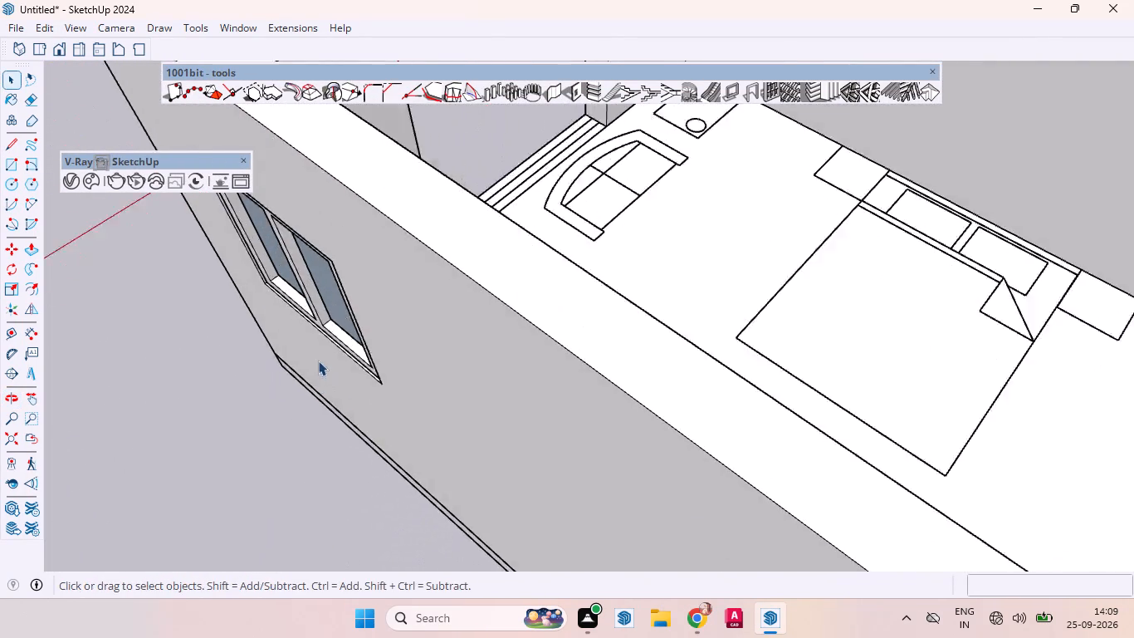
# Move the window frame about 7/8" deeper into its wall opening from its lower outer corner.
pyautogui.scroll(3, 318, 361)
pyautogui.moveTo(255, 366); pyautogui.dragTo(453, 254, button='middle')
pyautogui.scroll(-6, 430, 341)
pyautogui.scroll(5, 309, 415)
pyautogui.scroll(-1, 309, 415)
pyautogui.scroll(1, 309, 415)
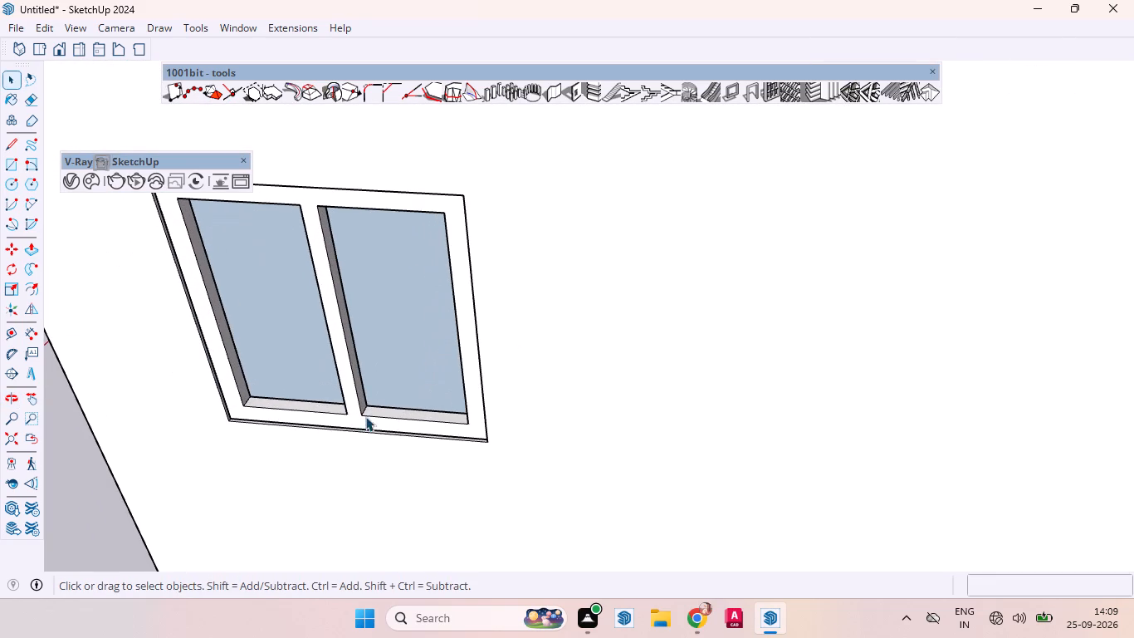
pyautogui.click(365, 415)
pyautogui.scroll(2, 226, 424)
pyautogui.scroll(-5, 226, 424)
pyautogui.scroll(19, 226, 424)
pyautogui.scroll(-3, 234, 438)
pyautogui.scroll(2, 234, 438)
pyautogui.press('m')
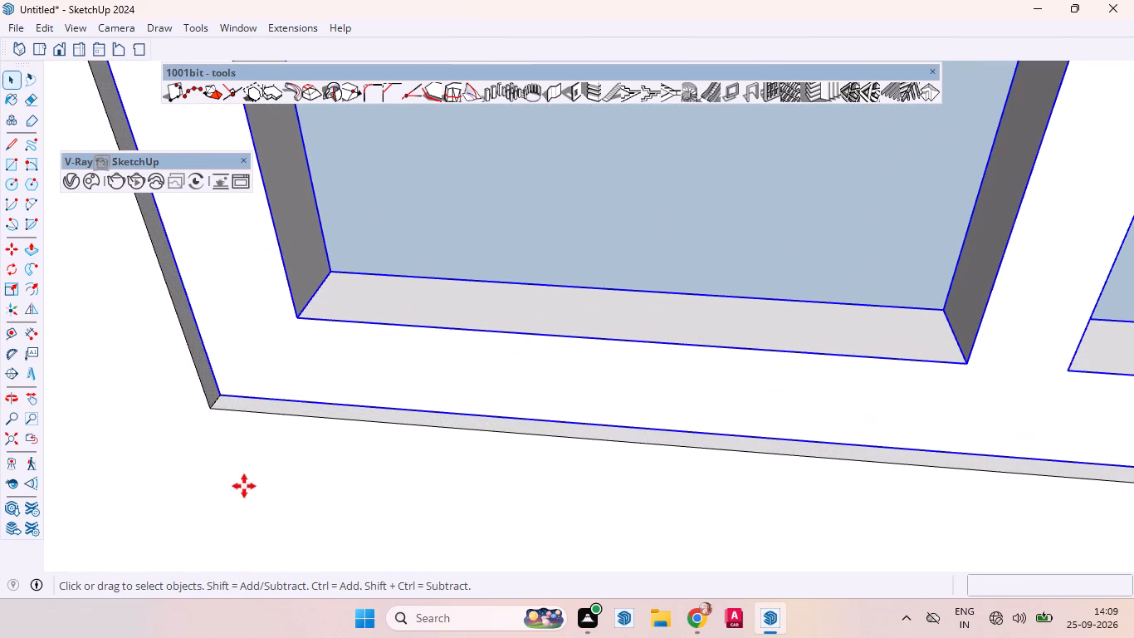
pyautogui.click(222, 398)
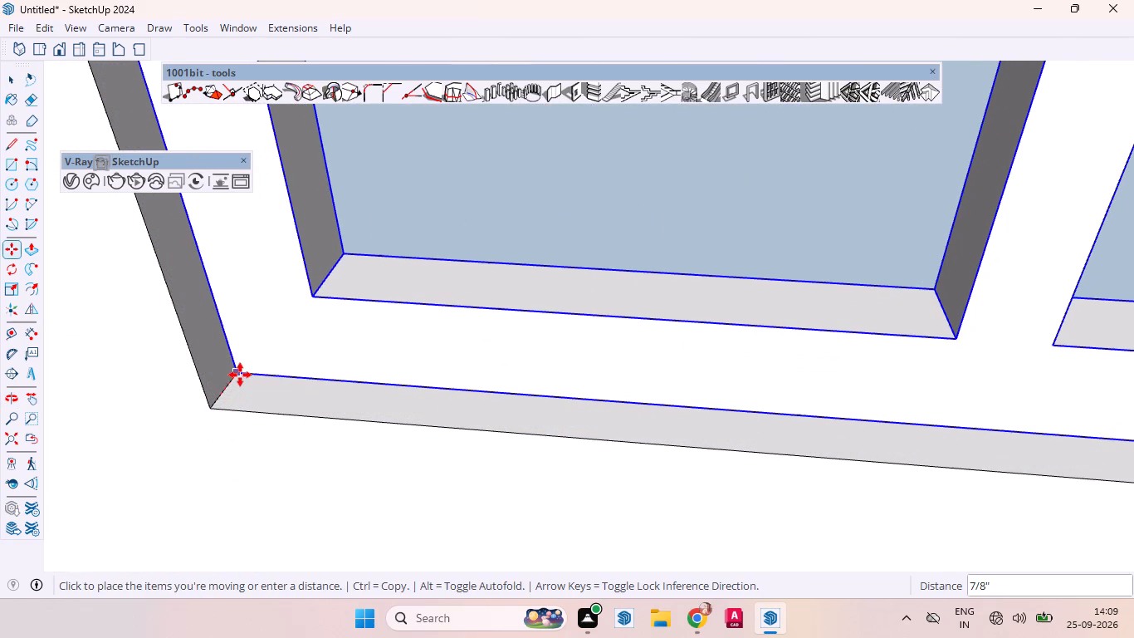
pyautogui.click(241, 375)
pyautogui.press('space')
# Paint the whole window frame black from the Colors materials.
pyautogui.write('b')
pyautogui.scroll(-2, 296, 399)
pyautogui.scroll(1, 296, 398)
pyautogui.scroll(-1, 296, 395)
pyautogui.scroll(3, 297, 394)
pyautogui.scroll(-7, 301, 386)
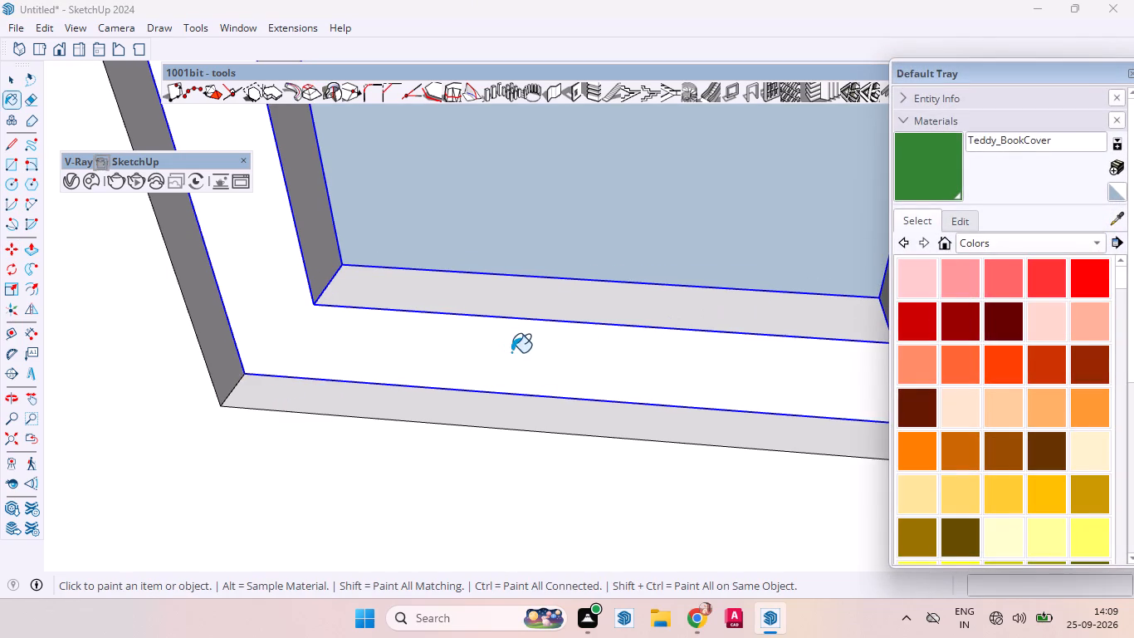
pyautogui.press('space')
pyautogui.scroll(-20, 623, 280)
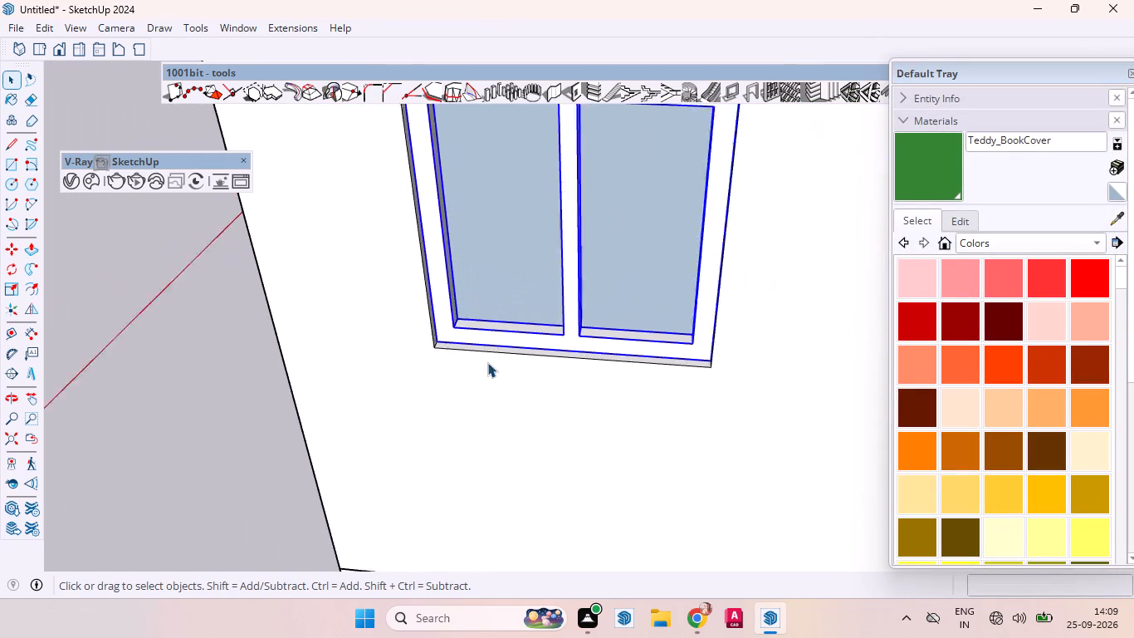
pyautogui.scroll(-1, 487, 362)
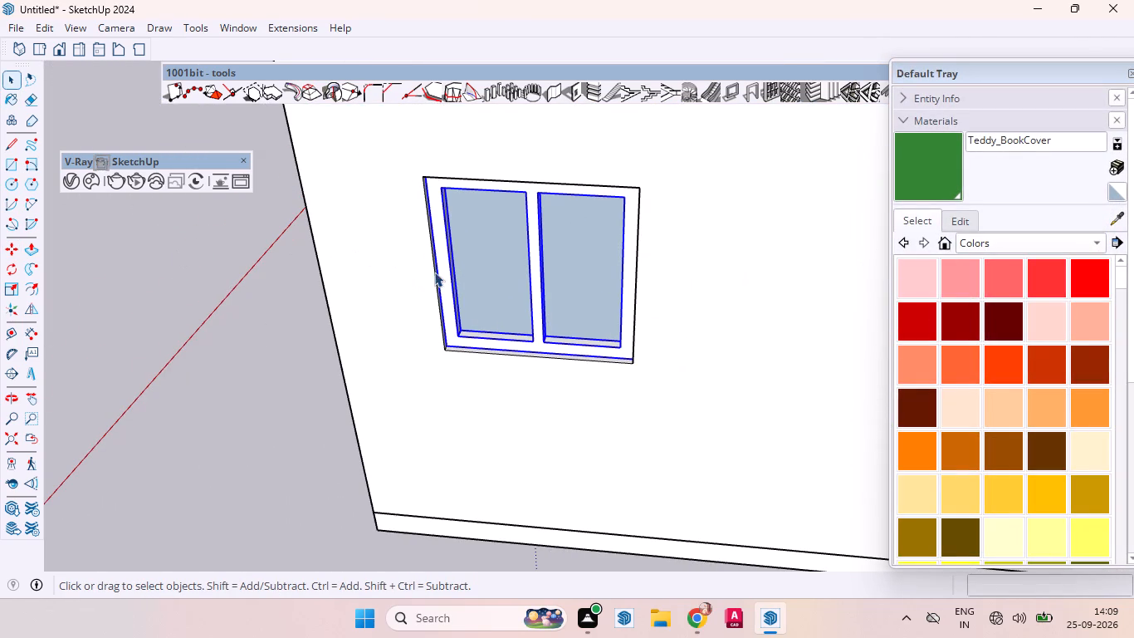
pyautogui.click(440, 270)
pyautogui.scroll(-13, 934, 421)
pyautogui.scroll(1, 958, 434)
pyautogui.scroll(-7, 960, 436)
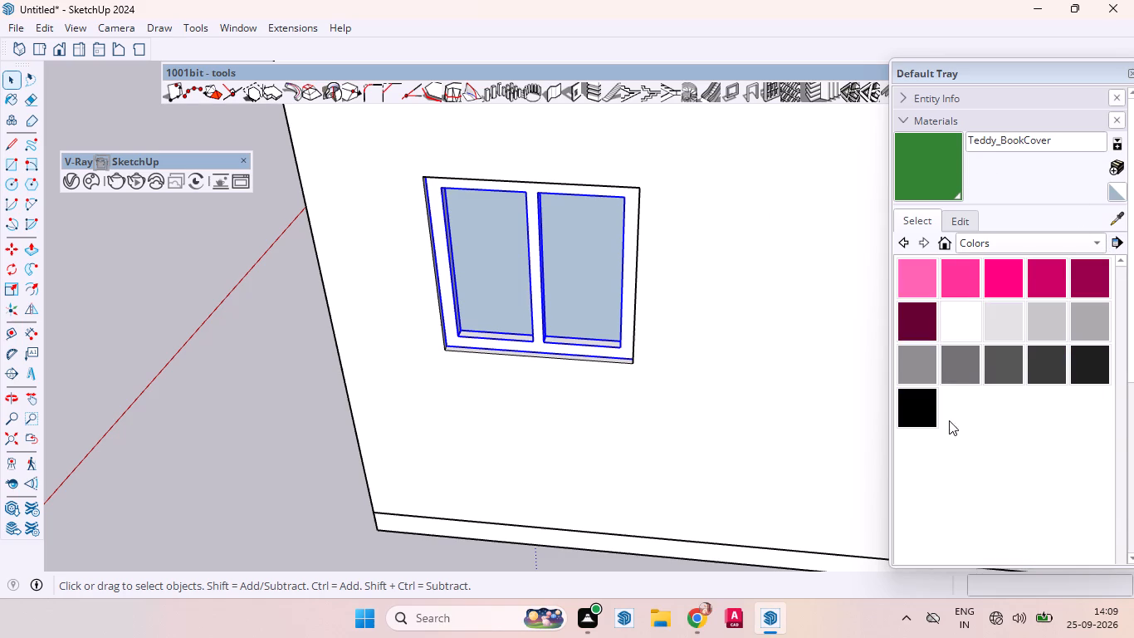
pyautogui.click(916, 413)
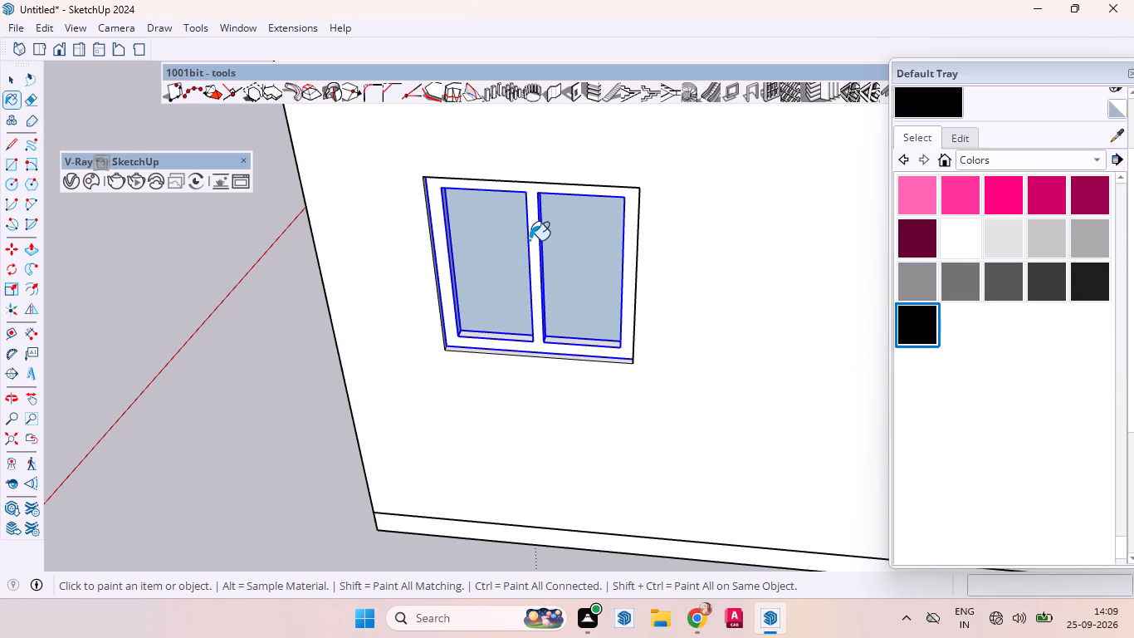
pyautogui.click(533, 234)
pyautogui.press('space')
# Inside the window frame group, paint both panes with the translucent blue material from Glass and Mirrors.
pyautogui.doubleClick(574, 258)
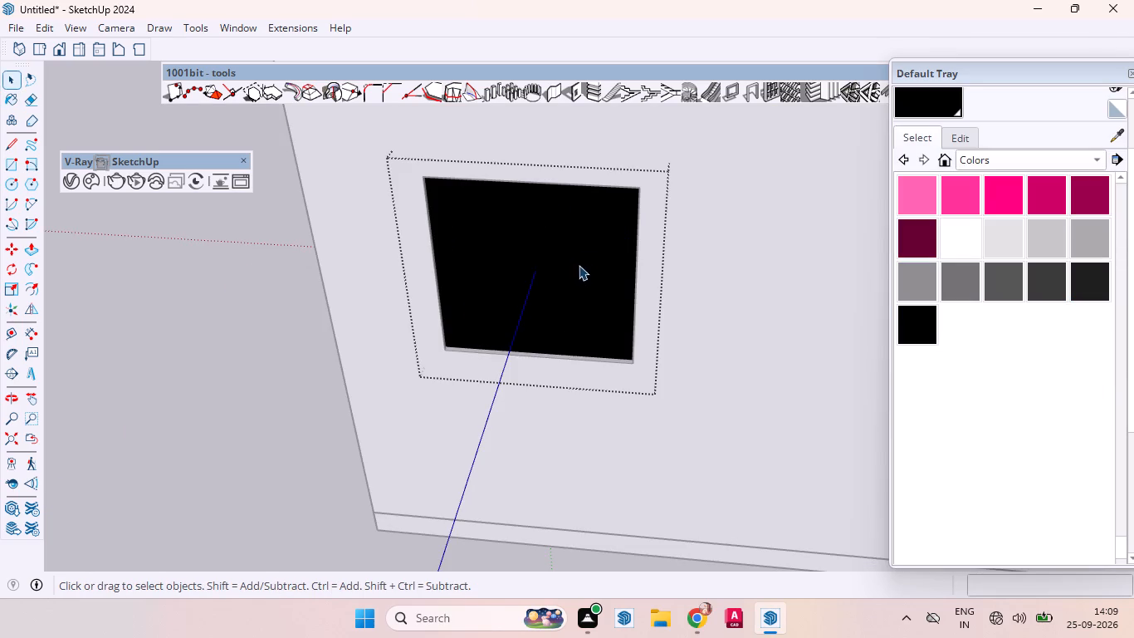
pyautogui.click(579, 265)
pyautogui.click(1097, 155)
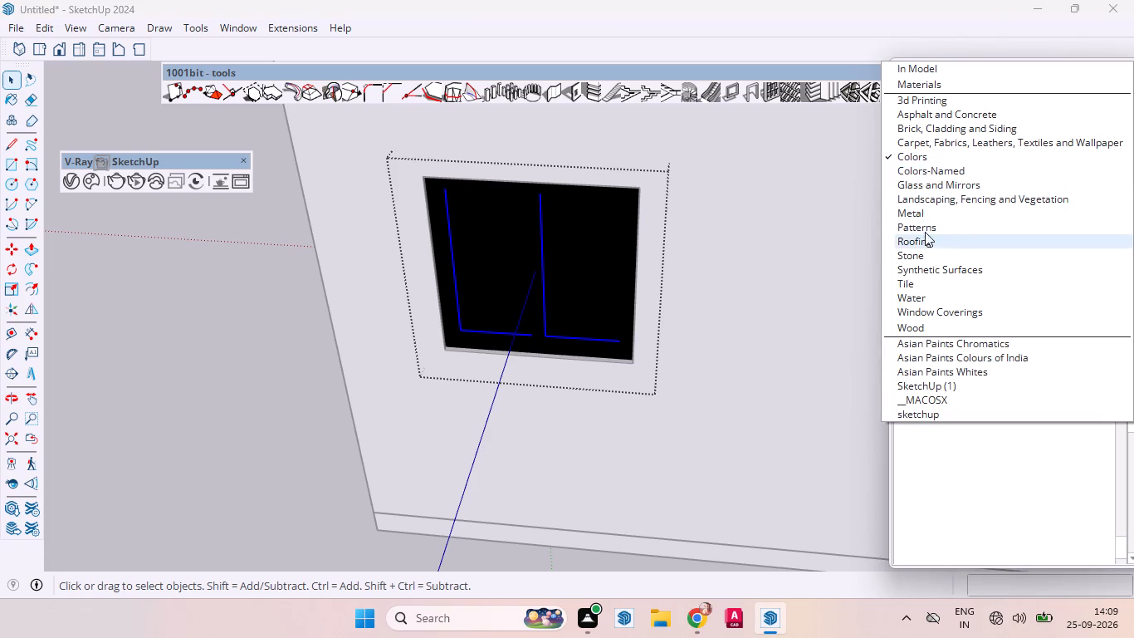
pyautogui.click(920, 189)
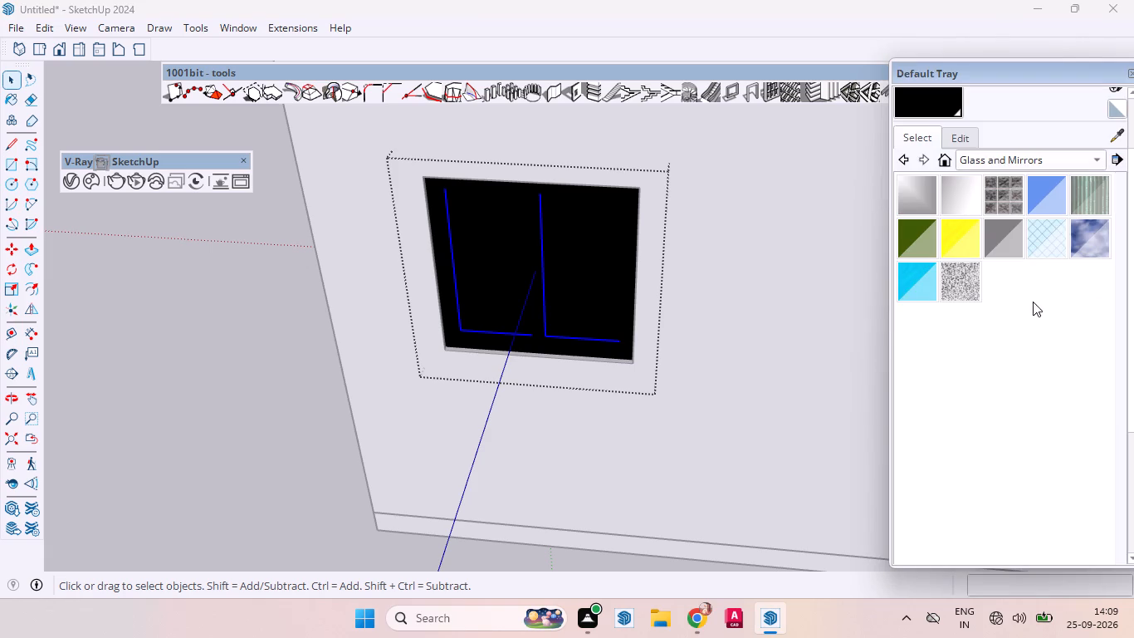
pyautogui.click(1039, 195)
pyautogui.click(585, 256)
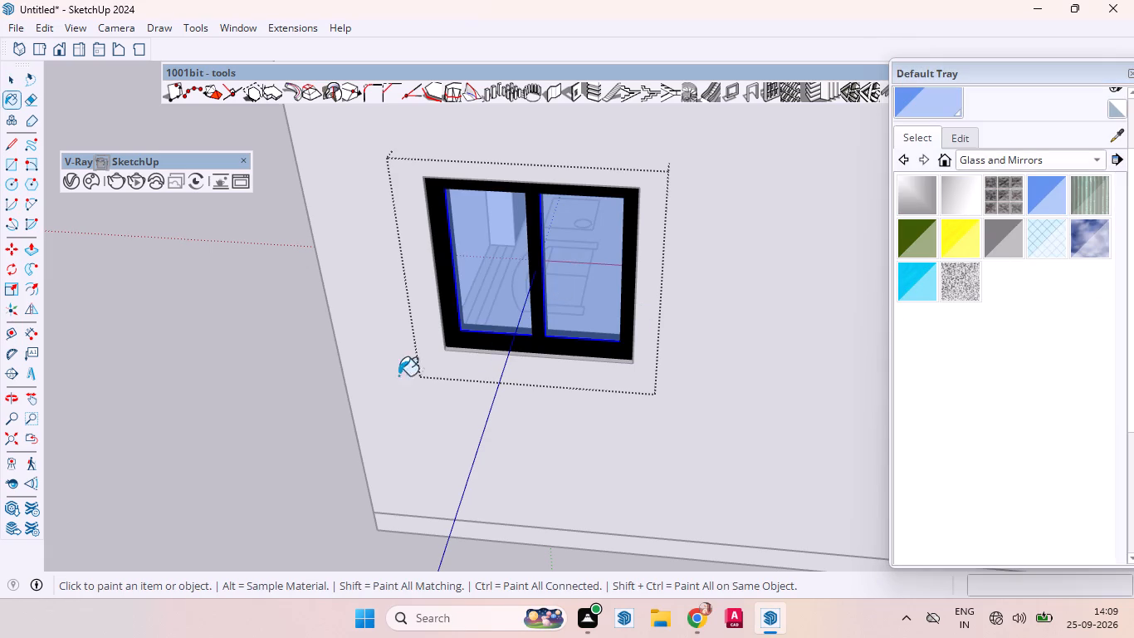
pyautogui.press('space')
pyautogui.click(139, 398)
# Examine the painted window and the neighbouring outer walls of the house from several sides.
pyautogui.scroll(-10, 252, 408)
pyautogui.moveTo(161, 449); pyautogui.dragTo(378, 380, button='middle')
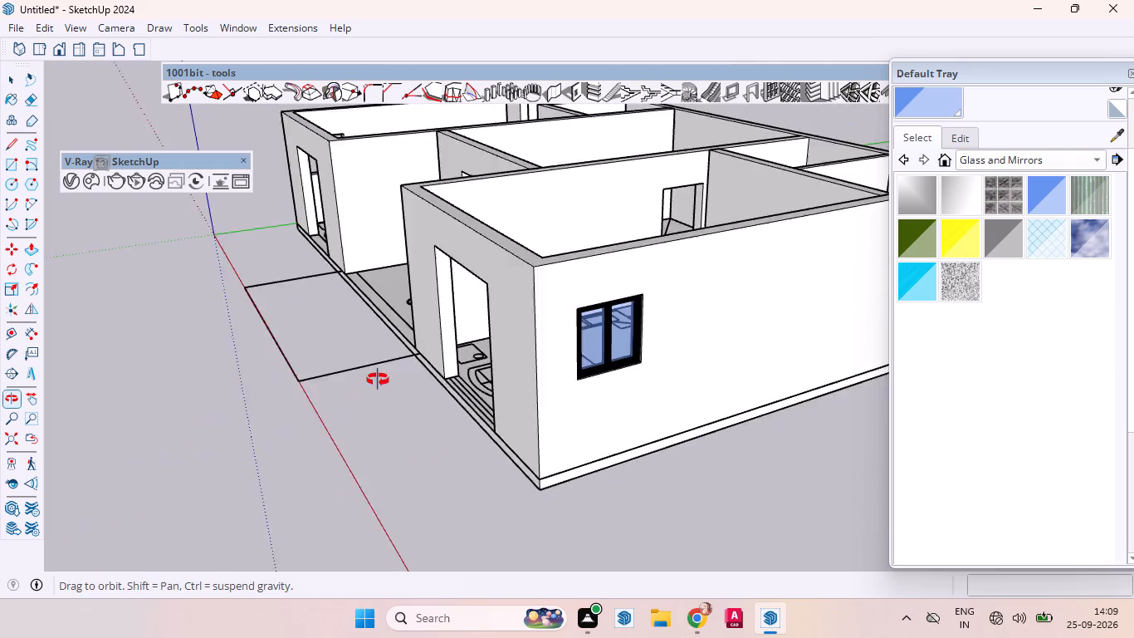
pyautogui.moveTo(378, 380); pyautogui.dragTo(252, 331, button='middle')
pyautogui.scroll(11, 417, 240)
pyautogui.scroll(-1, 491, 285)
pyautogui.scroll(1, 484, 310)
pyautogui.moveTo(486, 310); pyautogui.dragTo(650, 436, button='middle')
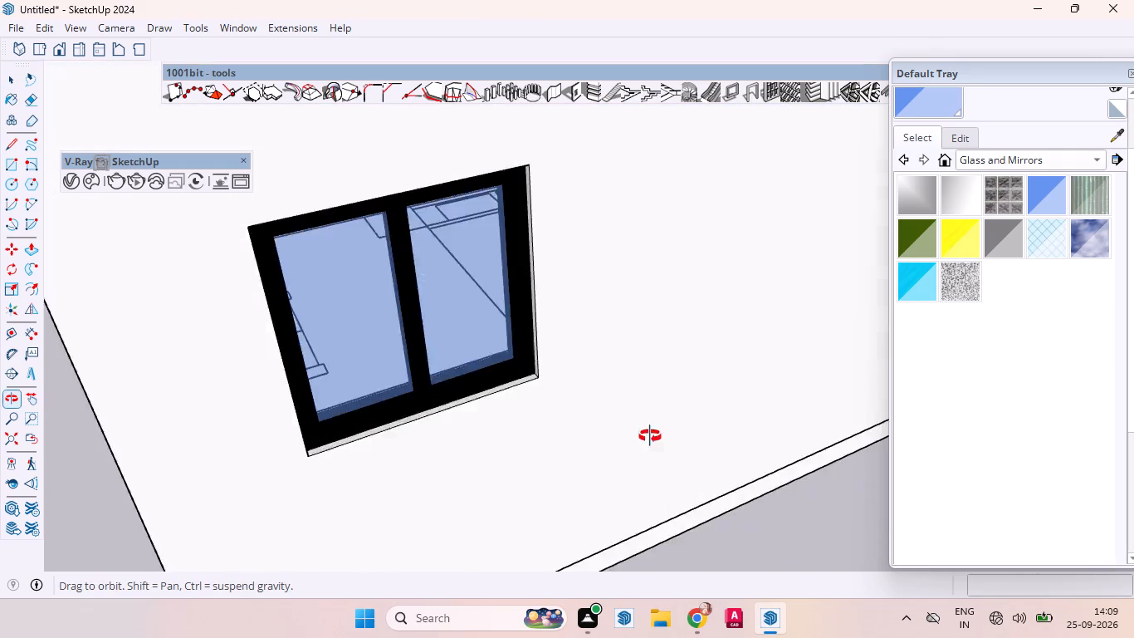
pyautogui.moveTo(650, 436); pyautogui.dragTo(706, 417, button='middle')
pyautogui.scroll(-2, 349, 468)
pyautogui.scroll(3, 349, 469)
pyautogui.scroll(-4, 349, 469)
pyautogui.moveTo(232, 432); pyautogui.dragTo(486, 410, button='middle')
pyautogui.moveTo(330, 396); pyautogui.dragTo(513, 366, button='middle')
pyautogui.scroll(1, 379, 366)
pyautogui.scroll(-6, 445, 353)
# Reposition the floating Default Tray beside the model view.
pyautogui.moveTo(1058, 72); pyautogui.dragTo(867, 105)
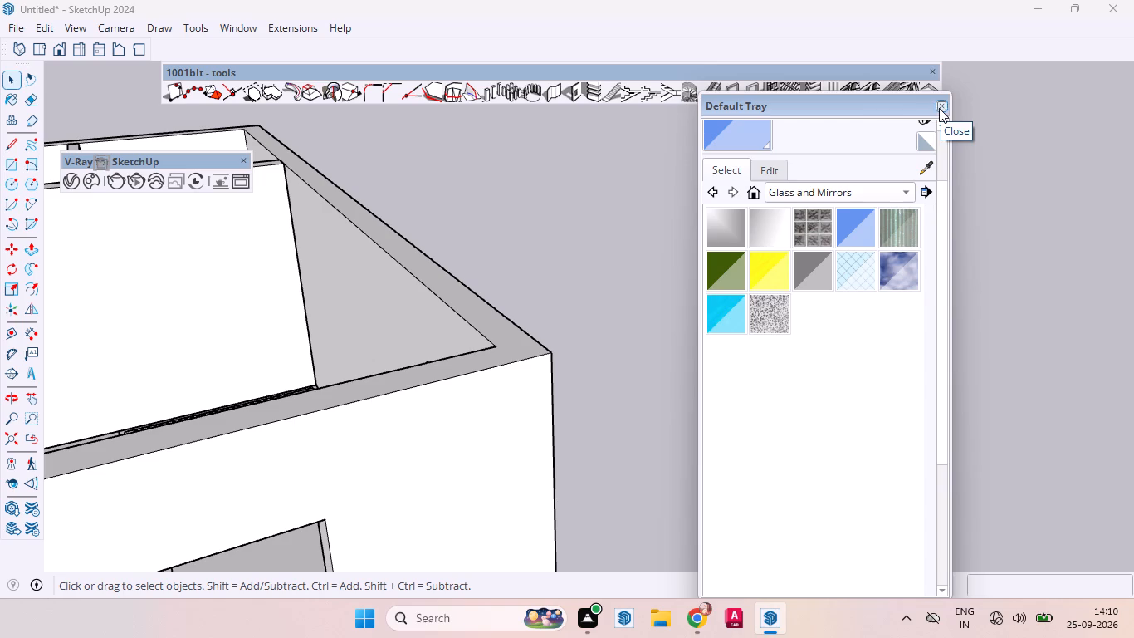
pyautogui.moveTo(874, 107); pyautogui.dragTo(1025, 86)
# Copy the painted window frame from its lower outer corner into the matching opening in the opposite outer wall, about 42' 5" away.
pyautogui.scroll(-11, 657, 359)
pyautogui.scroll(1, 564, 313)
pyautogui.scroll(-6, 566, 313)
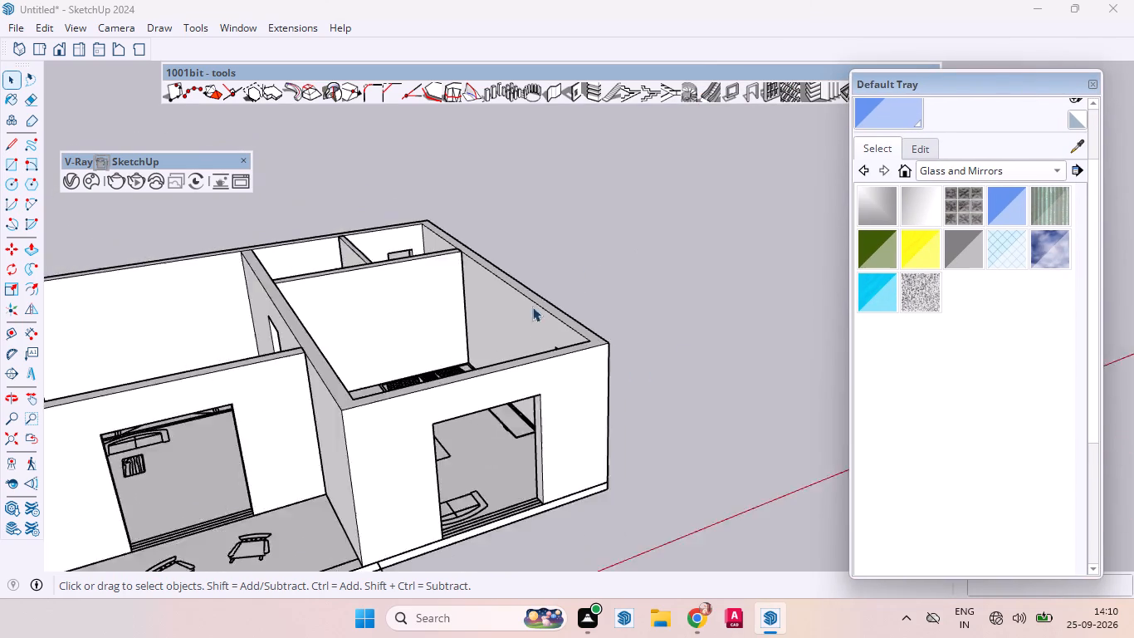
pyautogui.scroll(-16, 532, 307)
pyautogui.moveTo(284, 420); pyautogui.dragTo(636, 402, button='middle')
pyautogui.scroll(1, 636, 402)
pyautogui.scroll(5, 391, 434)
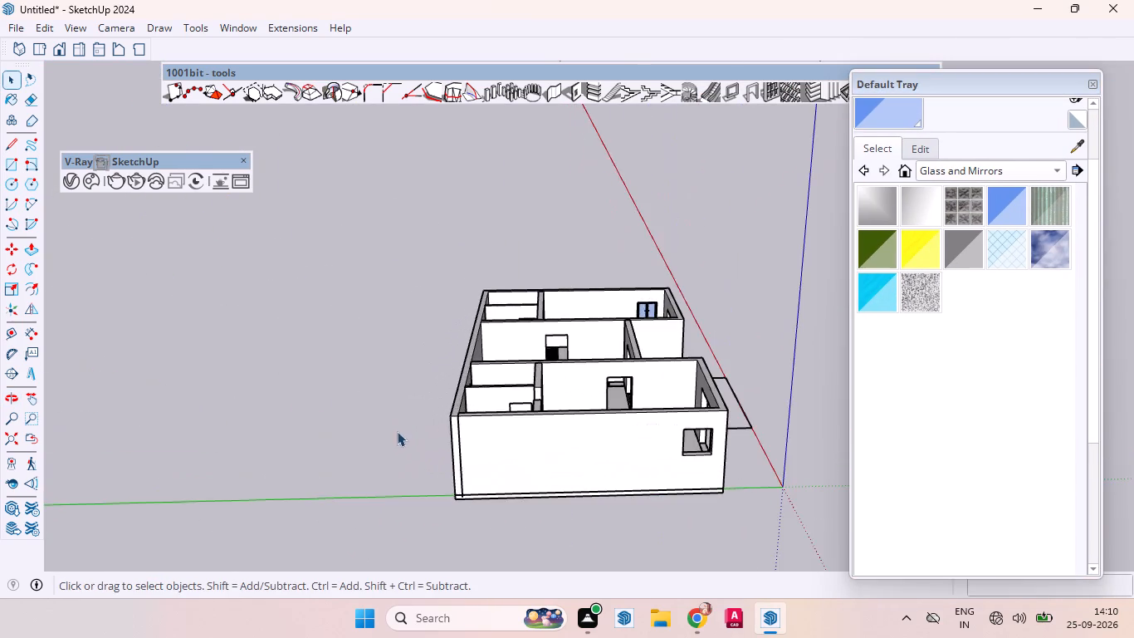
pyautogui.moveTo(396, 432); pyautogui.dragTo(0, 459, button='middle')
pyautogui.scroll(2, 725, 385)
pyautogui.scroll(-1, 741, 383)
pyautogui.scroll(1, 750, 380)
pyautogui.scroll(-1, 760, 375)
pyautogui.scroll(1, 762, 375)
pyautogui.scroll(-1, 763, 375)
pyautogui.scroll(2, 764, 375)
pyautogui.moveTo(745, 389); pyautogui.dragTo(261, 410, button='middle')
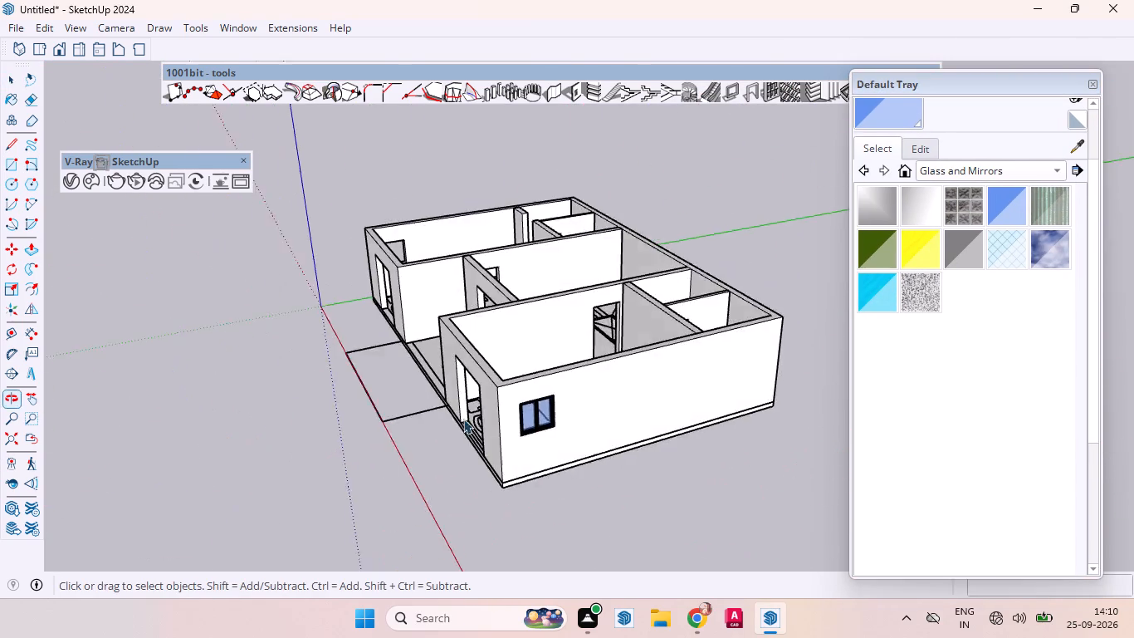
pyautogui.scroll(12, 463, 419)
pyautogui.moveTo(629, 463); pyautogui.dragTo(474, 468, button='middle')
pyautogui.scroll(14, 457, 462)
pyautogui.scroll(-1, 444, 456)
pyautogui.scroll(1, 442, 454)
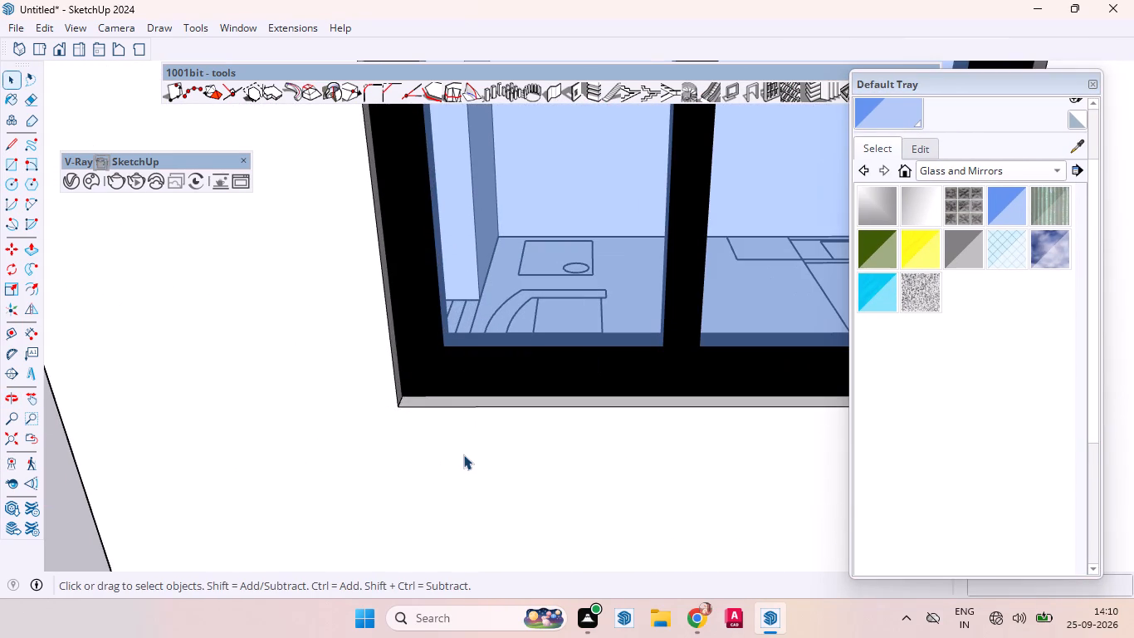
pyautogui.press('m')
pyautogui.scroll(-1, 419, 411)
pyautogui.scroll(8, 419, 410)
pyautogui.scroll(-2, 421, 404)
pyautogui.press('space')
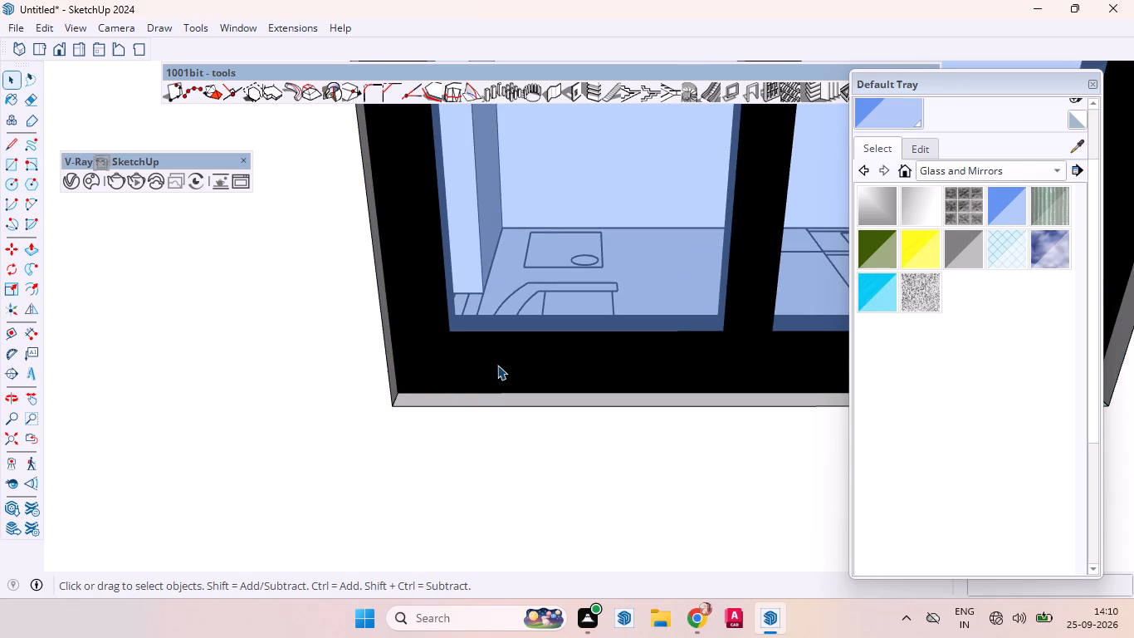
pyautogui.moveTo(503, 401); pyautogui.dragTo(503, 384)
pyautogui.click(490, 371)
pyautogui.press('m')
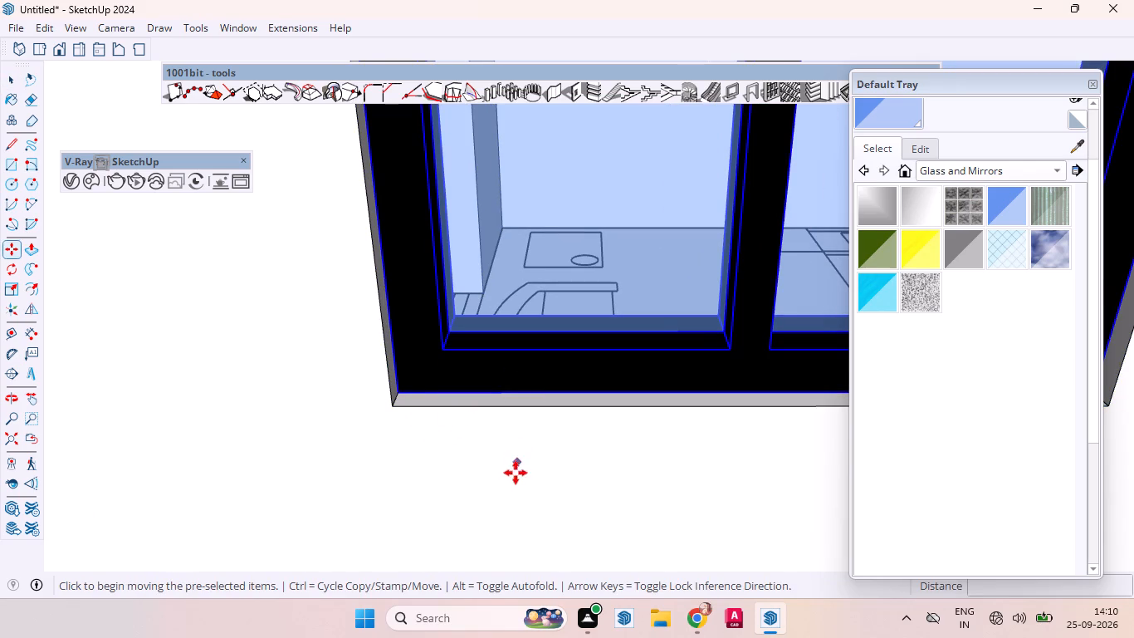
pyautogui.scroll(7, 408, 380)
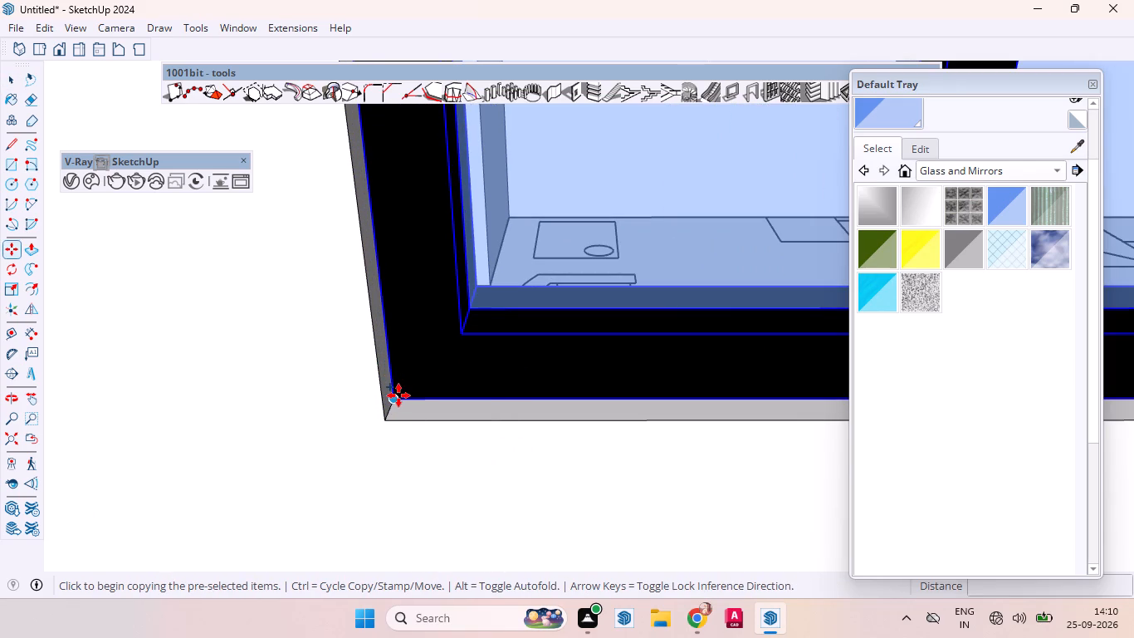
pyautogui.click(398, 396)
pyautogui.scroll(-6, 460, 307)
pyautogui.scroll(1, 473, 330)
pyautogui.scroll(-11, 474, 332)
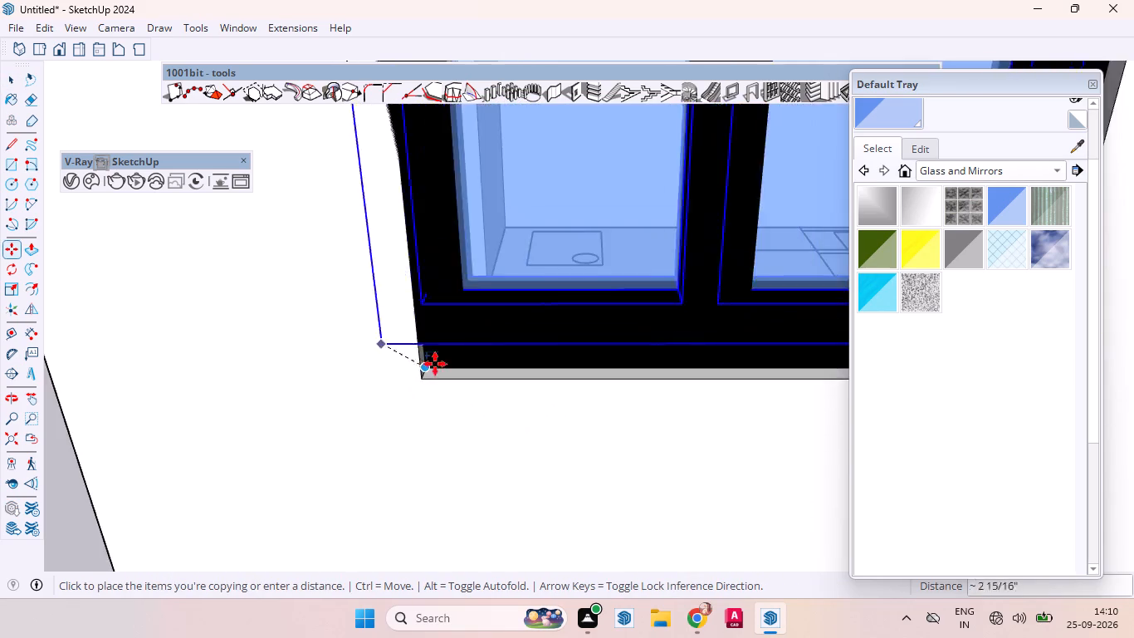
pyautogui.scroll(-2, 435, 364)
pyautogui.scroll(1, 425, 399)
pyautogui.scroll(-14, 425, 400)
pyautogui.scroll(1, 444, 450)
pyautogui.scroll(-2, 445, 452)
pyautogui.scroll(4, 447, 460)
pyautogui.scroll(-7, 447, 468)
pyautogui.scroll(1, 441, 431)
pyautogui.scroll(-10, 443, 433)
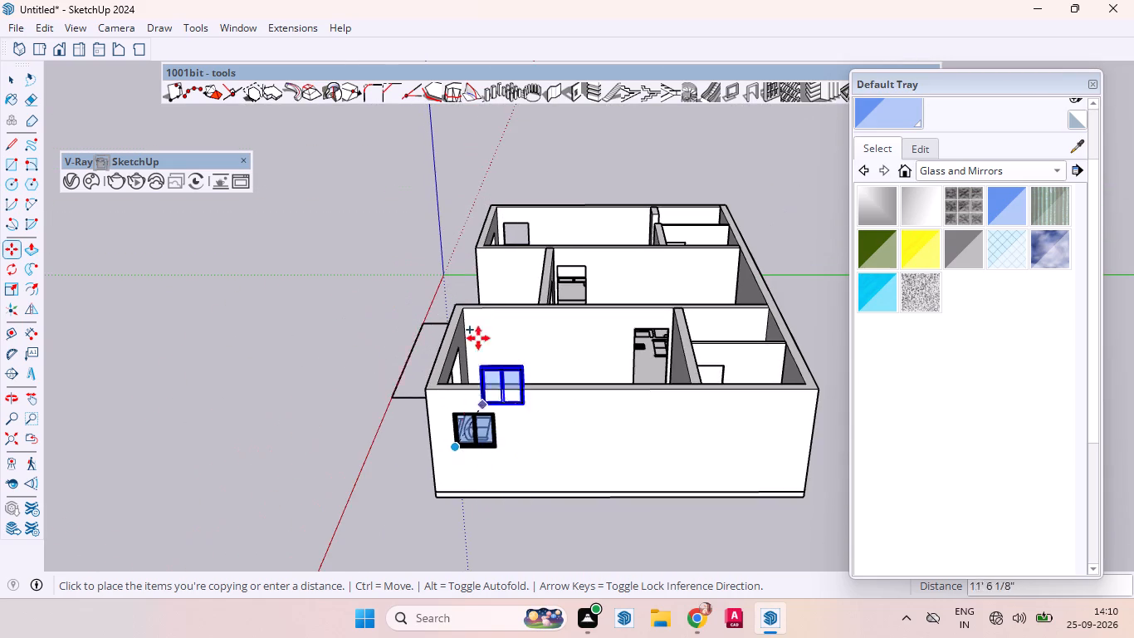
pyautogui.scroll(20, 546, 253)
pyautogui.scroll(13, 546, 253)
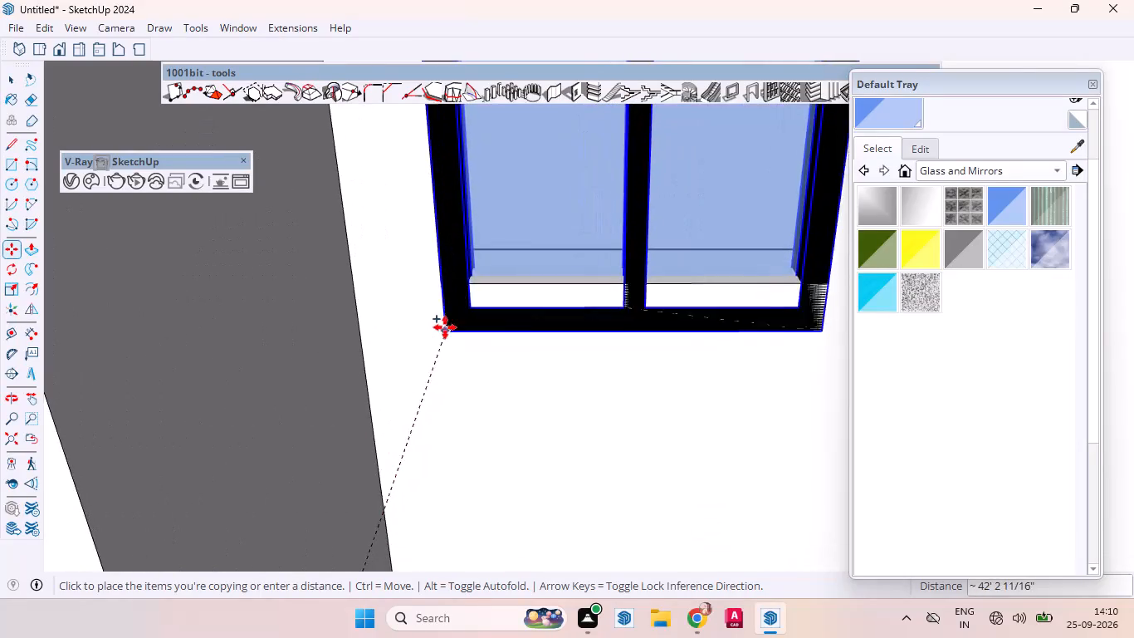
pyautogui.scroll(6, 445, 326)
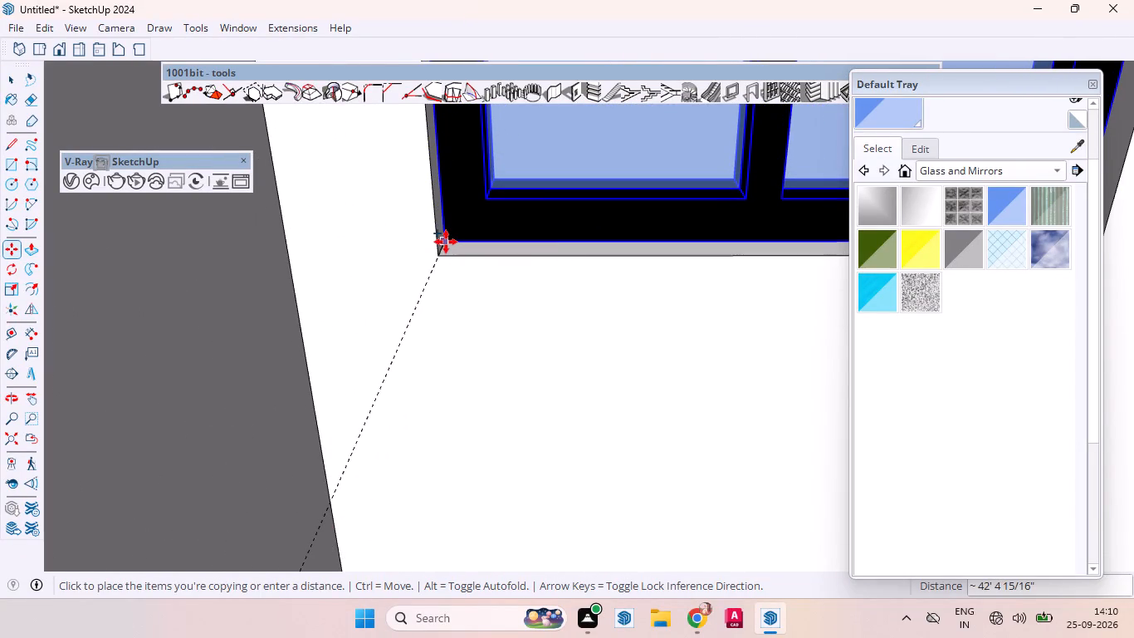
pyautogui.click(446, 242)
pyautogui.press('space')
# Move the copied window frame 11/16" towards the outer wall face from its lower corner.
pyautogui.scroll(-18, 407, 330)
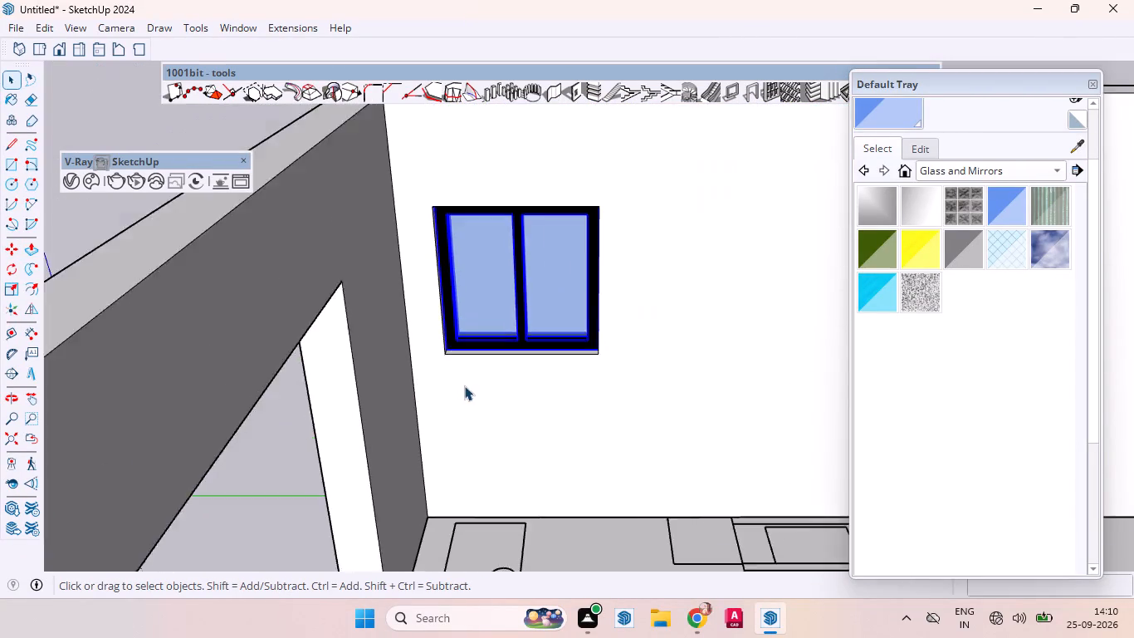
pyautogui.scroll(-2, 464, 385)
pyautogui.click(253, 236)
pyautogui.moveTo(277, 298); pyautogui.dragTo(594, 243, button='middle')
pyautogui.scroll(-7, 596, 264)
pyautogui.moveTo(398, 269); pyautogui.dragTo(422, 277, button='middle')
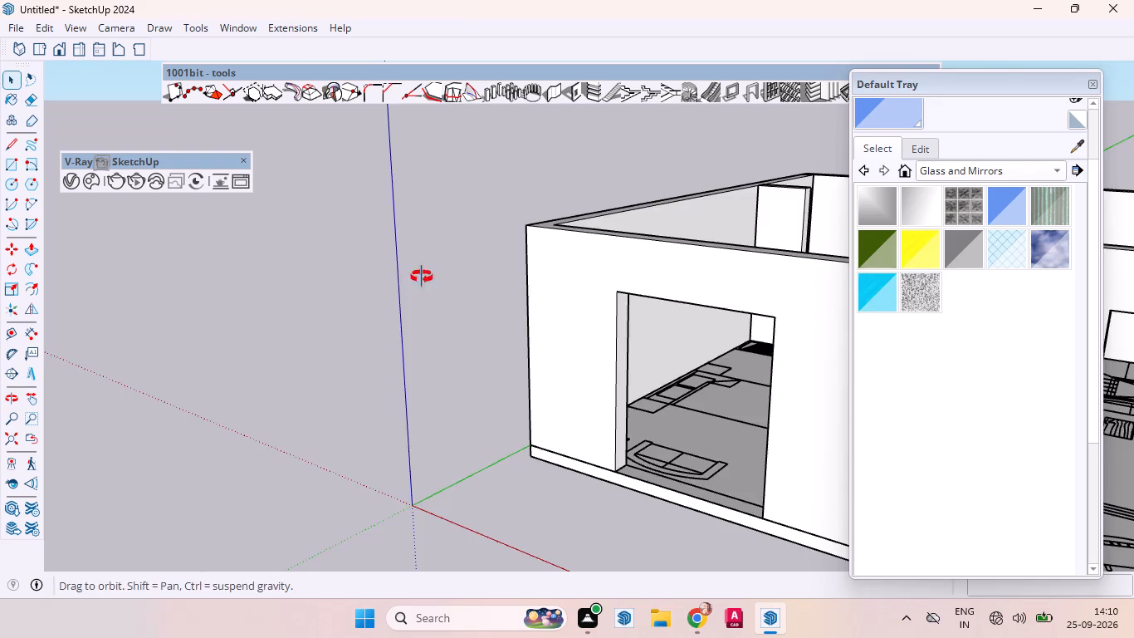
pyautogui.moveTo(422, 277); pyautogui.dragTo(618, 282, button='middle')
pyautogui.moveTo(476, 284); pyautogui.dragTo(707, 275, button='middle')
pyautogui.moveTo(606, 298); pyautogui.dragTo(758, 298, button='middle')
pyautogui.scroll(3, 381, 326)
pyautogui.scroll(-13, 376, 328)
pyautogui.scroll(11, 413, 312)
pyautogui.scroll(-2, 667, 329)
pyautogui.scroll(8, 667, 327)
pyautogui.scroll(-5, 593, 294)
pyautogui.scroll(14, 593, 295)
pyautogui.moveTo(558, 343); pyautogui.dragTo(335, 399, button='middle')
pyautogui.scroll(5, 423, 398)
pyautogui.scroll(-2, 487, 330)
pyautogui.scroll(1, 486, 331)
pyautogui.scroll(-2, 485, 331)
pyautogui.click(651, 275)
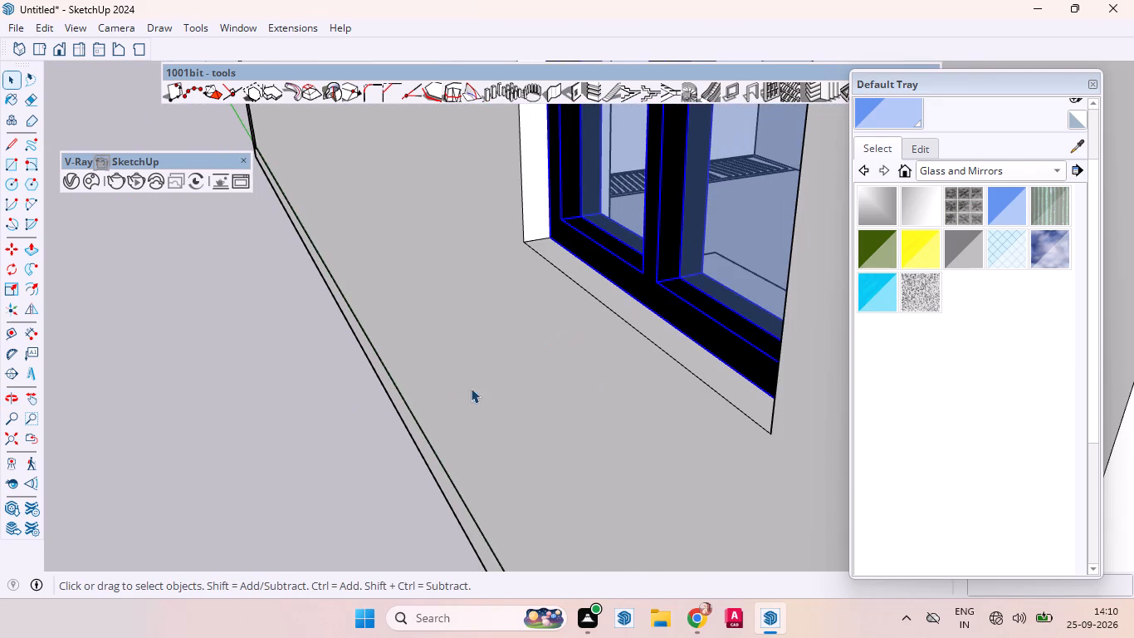
pyautogui.press('m')
pyautogui.scroll(10, 718, 248)
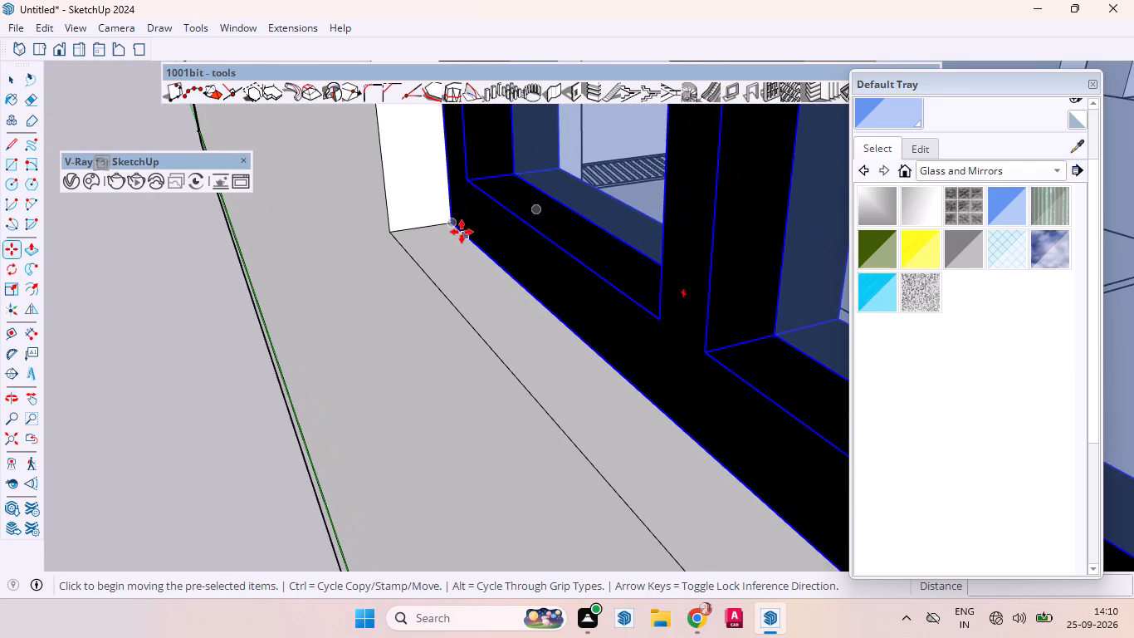
pyautogui.click(450, 224)
pyautogui.click(436, 226)
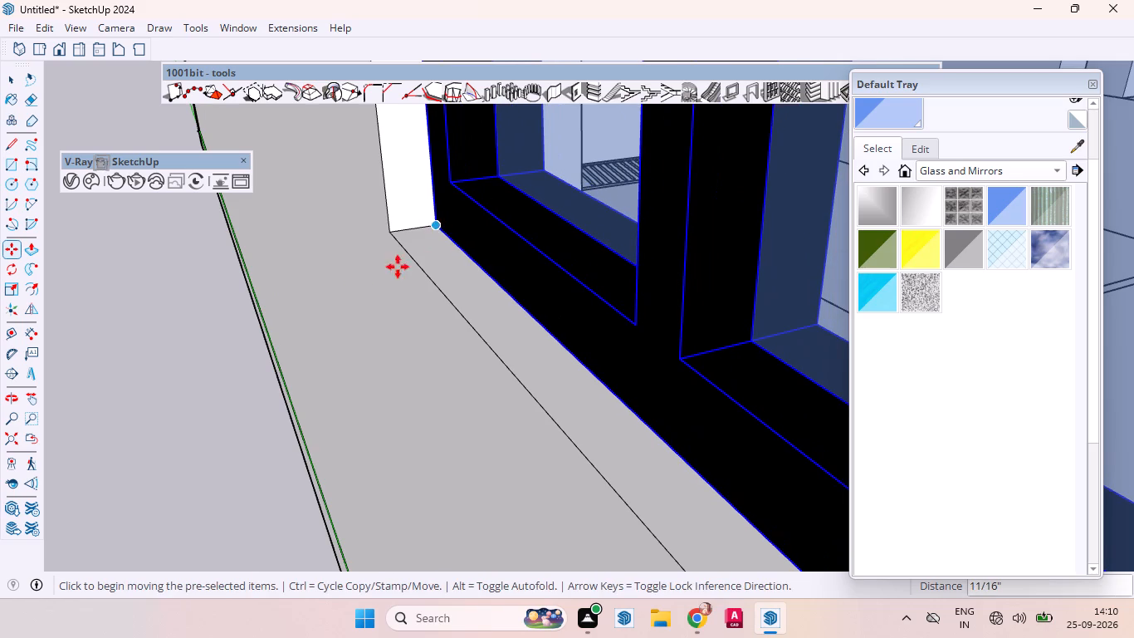
pyautogui.press('space')
pyautogui.click(213, 356)
# Examine the rooms and outer walls from all sides for window openings that still lack frames.
pyautogui.scroll(-20, 221, 326)
pyautogui.scroll(-1, 221, 326)
pyautogui.scroll(3, 269, 432)
pyautogui.scroll(-8, 271, 434)
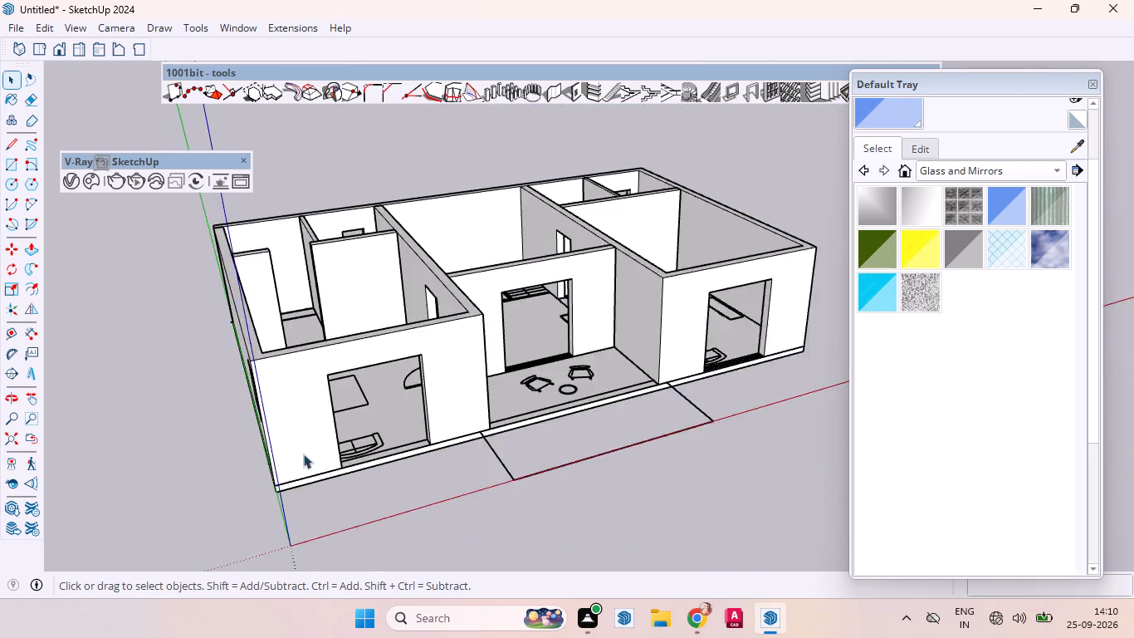
pyautogui.moveTo(312, 462); pyautogui.dragTo(222, 524, button='middle')
pyautogui.scroll(1, 222, 524)
pyautogui.scroll(-7, 561, 423)
pyautogui.scroll(13, 687, 304)
pyautogui.moveTo(618, 393); pyautogui.dragTo(750, 476, button='middle')
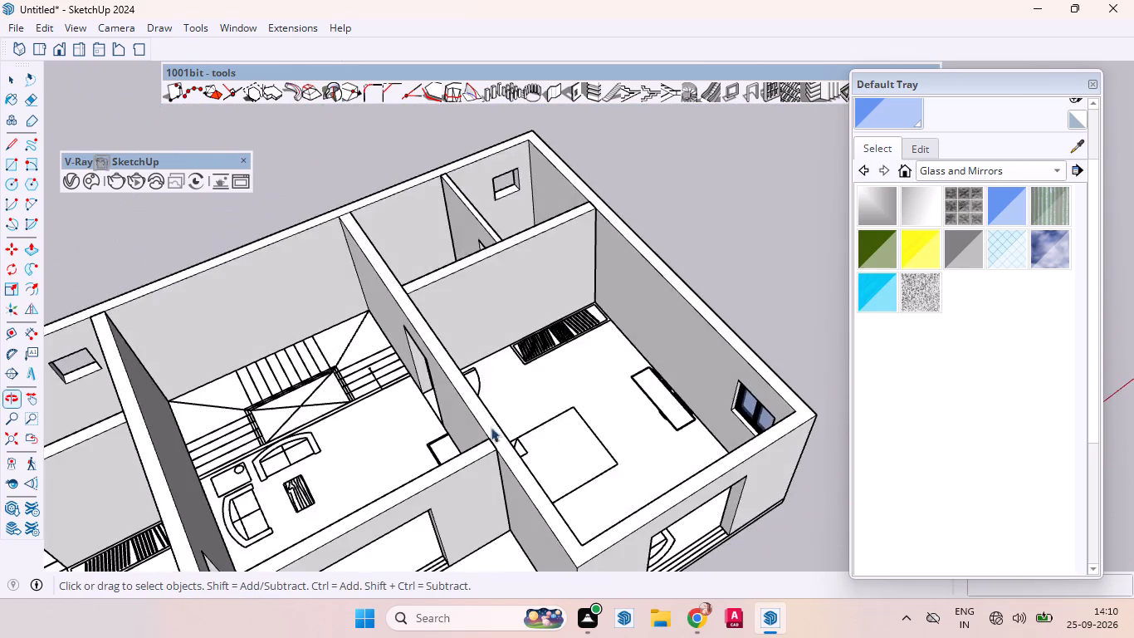
pyautogui.scroll(-3, 416, 429)
pyautogui.scroll(1, 406, 432)
pyautogui.scroll(-2, 404, 432)
pyautogui.scroll(2, 397, 432)
pyautogui.scroll(-7, 389, 432)
pyautogui.scroll(5, 353, 291)
pyautogui.moveTo(399, 358); pyautogui.dragTo(156, 441, button='middle')
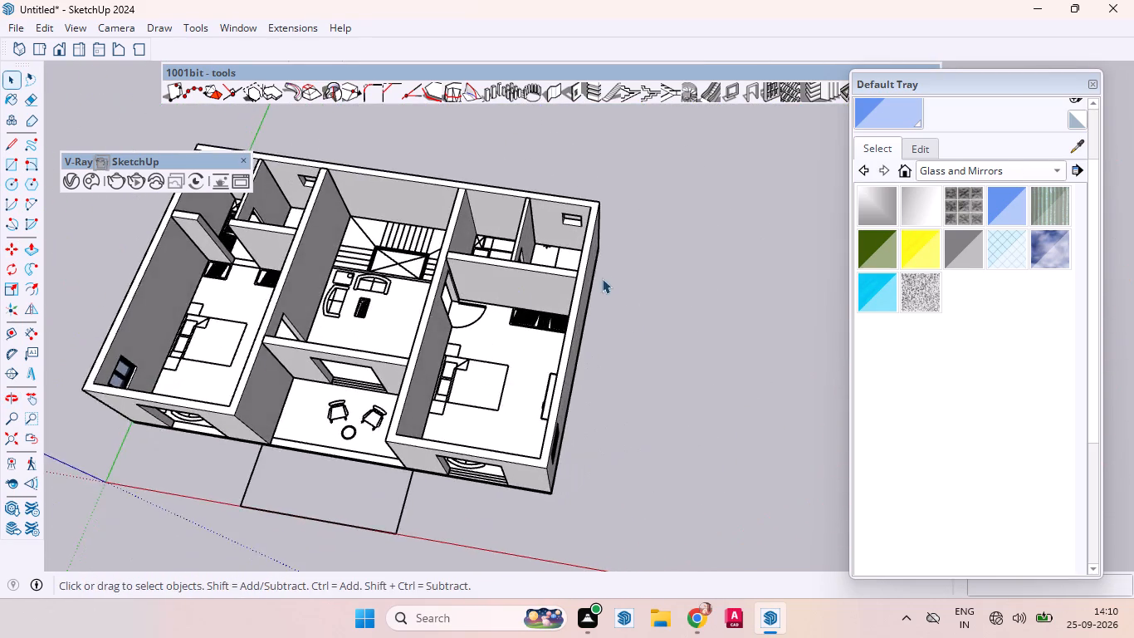
pyautogui.scroll(-5, 613, 274)
pyautogui.moveTo(405, 374); pyautogui.dragTo(207, 287, button='middle')
pyautogui.moveTo(677, 303); pyautogui.dragTo(328, 287, button='middle')
pyautogui.moveTo(652, 323); pyautogui.dragTo(312, 297, button='middle')
pyautogui.scroll(1, 363, 290)
pyautogui.moveTo(620, 332); pyautogui.dragTo(169, 274, button='middle')
pyautogui.moveTo(413, 306); pyautogui.dragTo(7, 234, button='middle')
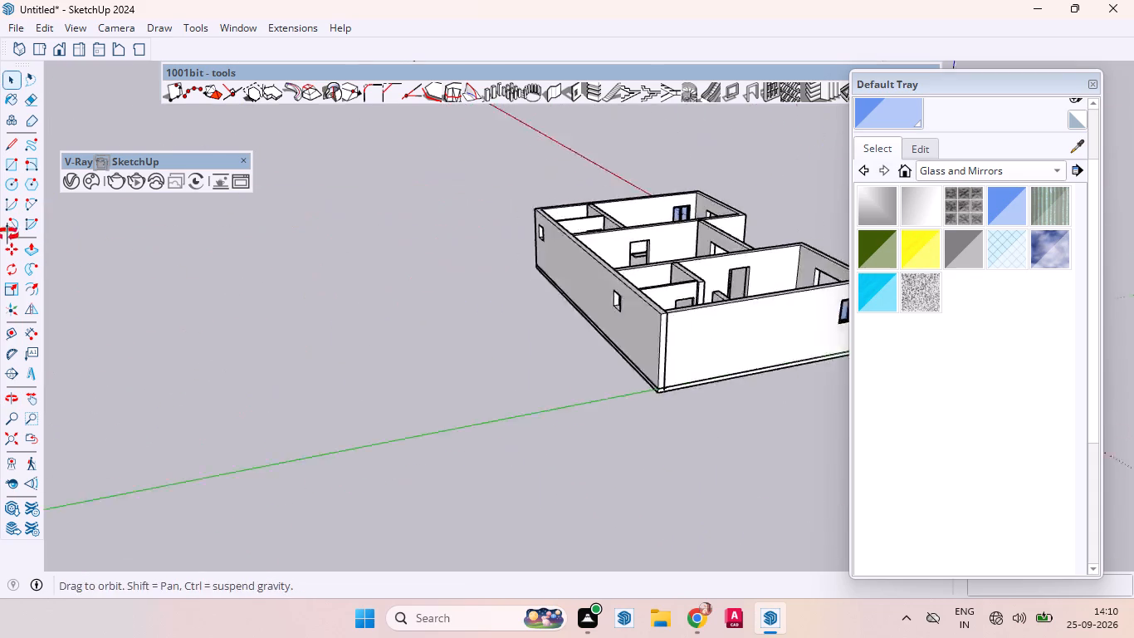
pyautogui.moveTo(7, 234); pyautogui.dragTo(2, 234, button='middle')
pyautogui.moveTo(39, 241); pyautogui.dragTo(0, 162, button='middle')
pyautogui.moveTo(251, 226); pyautogui.dragTo(2, 204, button='middle')
pyautogui.moveTo(506, 325); pyautogui.dragTo(182, 309, button='middle')
pyautogui.moveTo(445, 331); pyautogui.dragTo(154, 331, button='middle')
pyautogui.moveTo(595, 351); pyautogui.dragTo(263, 354, button='middle')
pyautogui.moveTo(675, 392); pyautogui.dragTo(315, 398, button='middle')
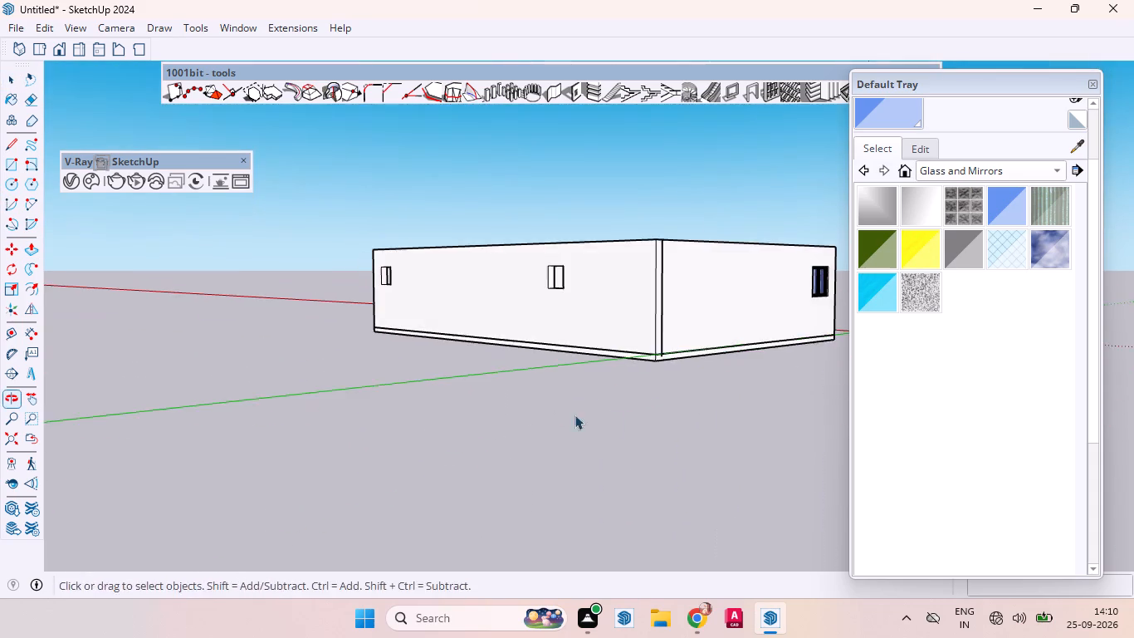
pyautogui.moveTo(574, 415); pyautogui.dragTo(506, 387, button='middle')
pyautogui.moveTo(672, 353); pyautogui.dragTo(542, 387, button='middle')
pyautogui.scroll(3, 501, 232)
pyautogui.scroll(-1, 499, 232)
pyautogui.scroll(6, 499, 232)
pyautogui.scroll(-1, 499, 232)
pyautogui.scroll(1, 408, 305)
pyautogui.moveTo(408, 305); pyautogui.dragTo(653, 326, button='middle')
pyautogui.scroll(-1, 500, 295)
pyautogui.scroll(1, 538, 304)
pyautogui.scroll(-6, 548, 306)
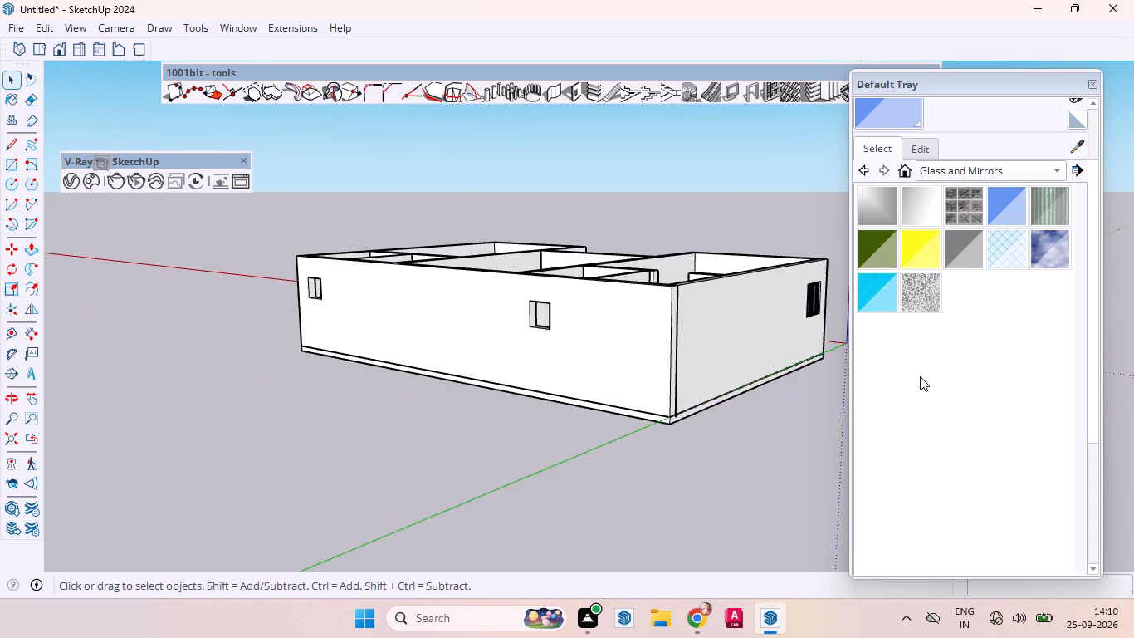
pyautogui.scroll(4, 552, 327)
pyautogui.scroll(-1, 570, 324)
pyautogui.scroll(7, 571, 324)
# Draw a 2' by 2' square across the small opening at the rear wall's end, starting midway through the sill depth.
pyautogui.moveTo(569, 327); pyautogui.dragTo(693, 306, button='middle')
pyautogui.scroll(1, 670, 297)
pyautogui.scroll(-11, 698, 321)
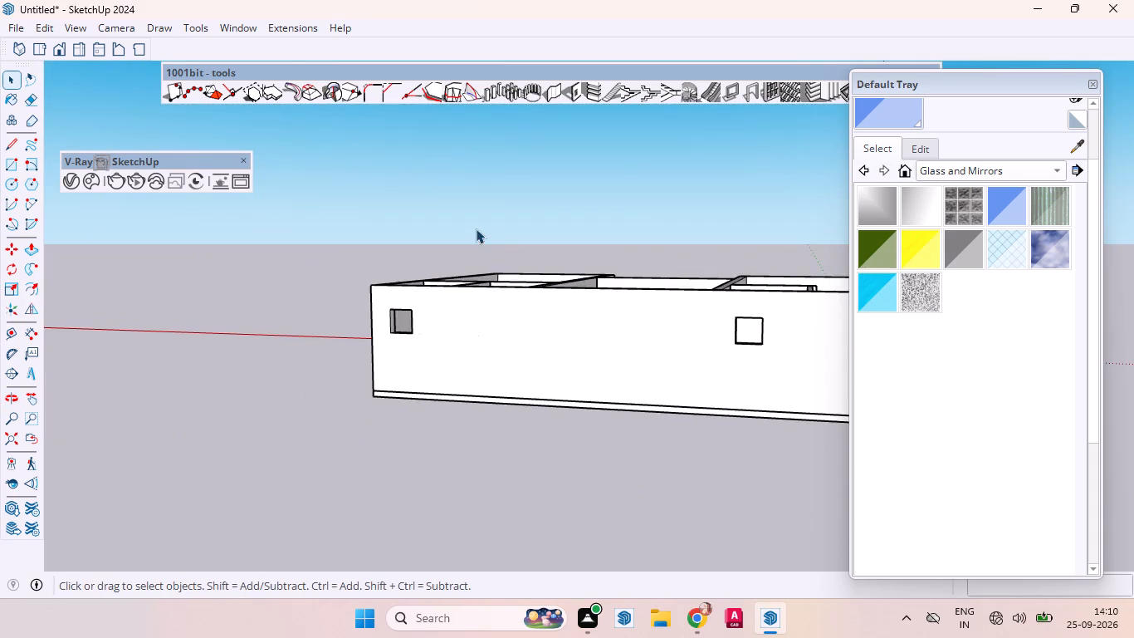
pyautogui.scroll(3, 480, 243)
pyautogui.scroll(-1, 488, 264)
pyautogui.scroll(7, 486, 265)
pyautogui.press('r')
pyautogui.scroll(3, 388, 341)
pyautogui.scroll(-1, 382, 341)
pyautogui.scroll(4, 377, 341)
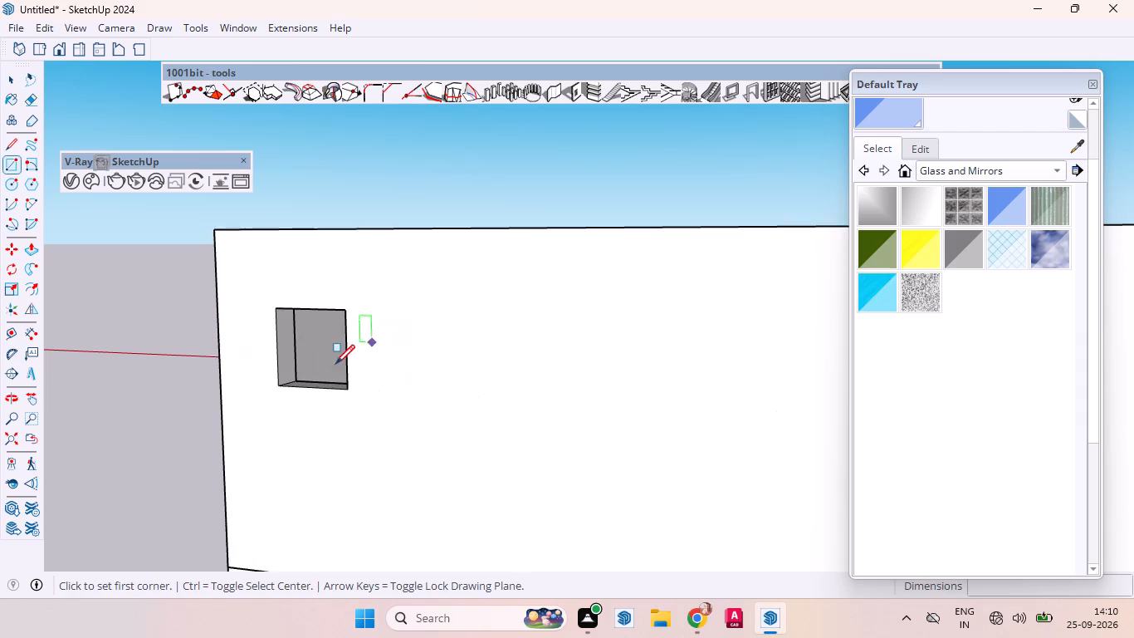
pyautogui.scroll(5, 335, 364)
pyautogui.click(253, 389)
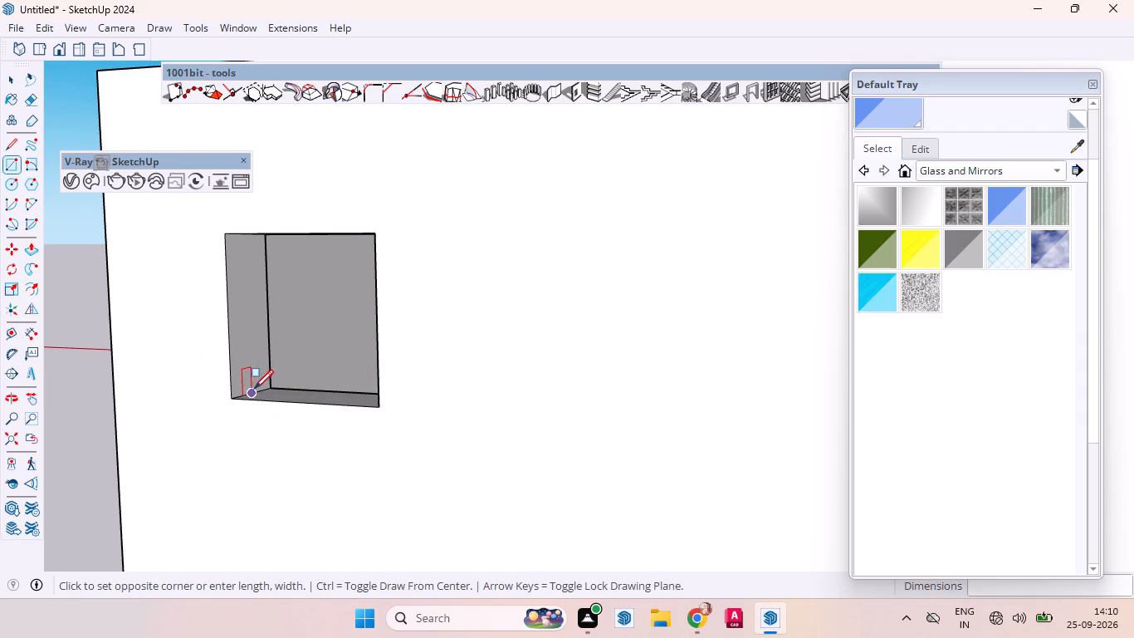
pyautogui.press('Right')
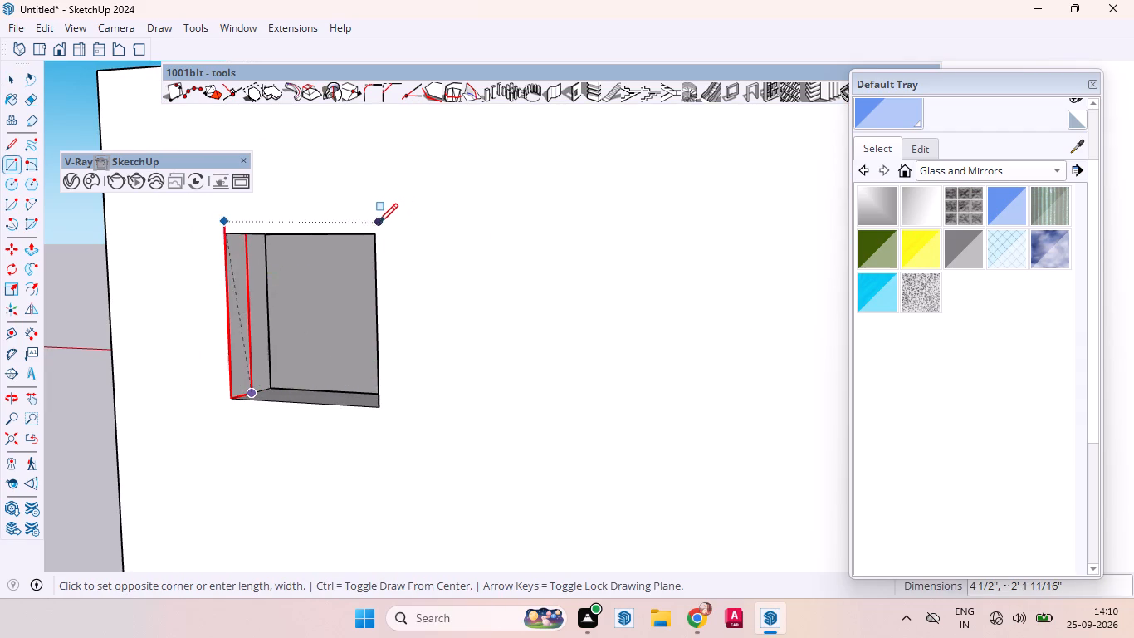
pyautogui.press('Left')
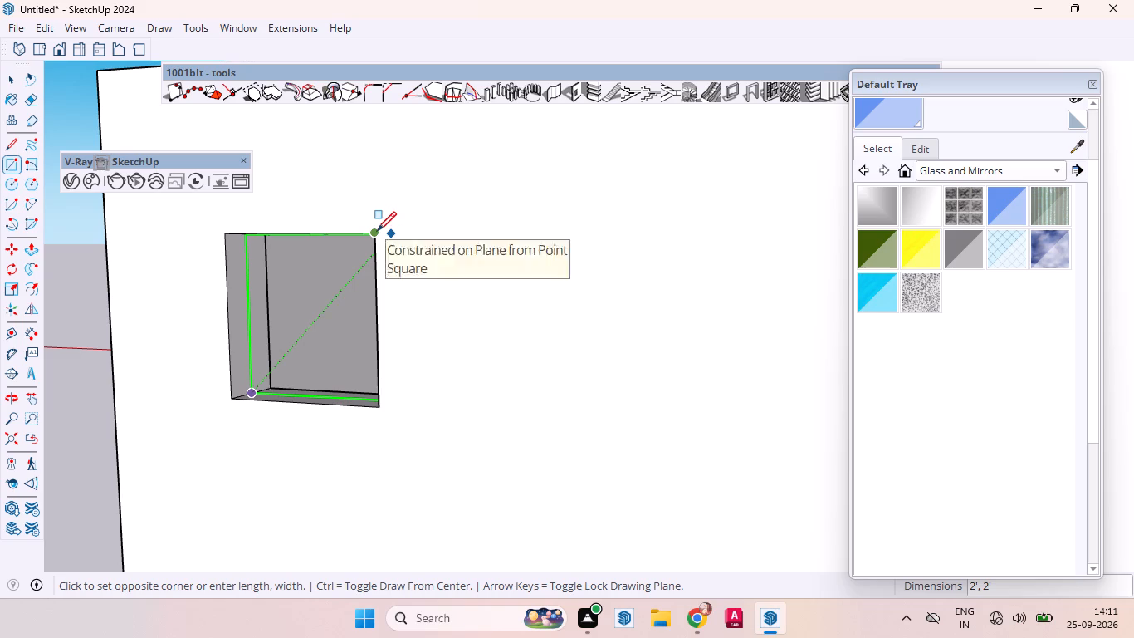
pyautogui.click(378, 233)
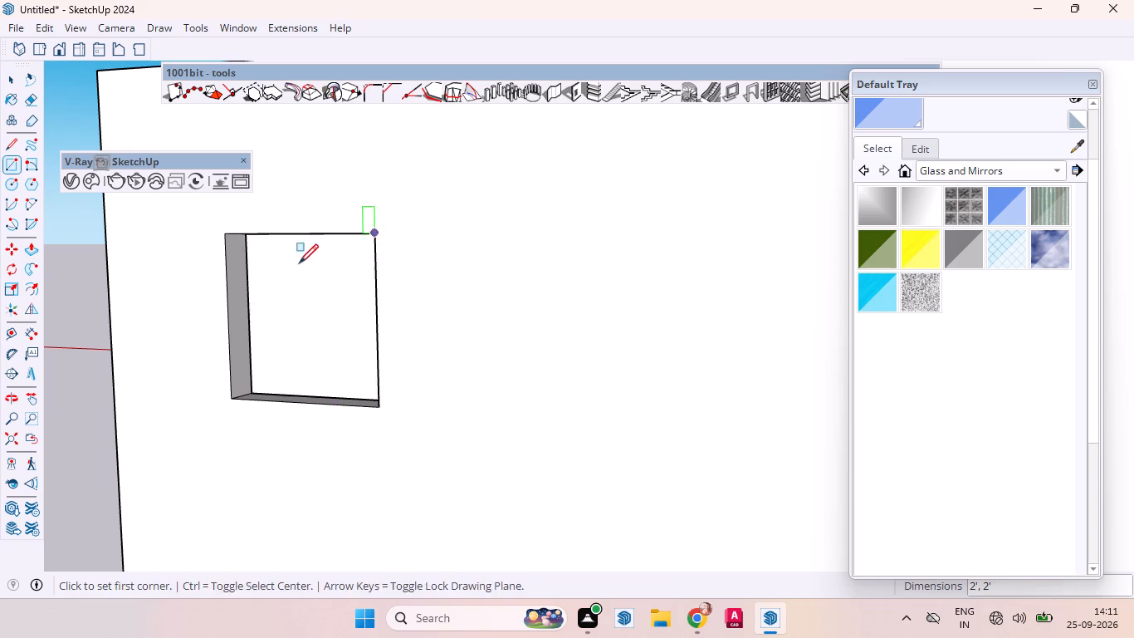
# Create a 1001bit rectangular window frame with 3 rows and 1 column on the 2' square in the small rear opening.
pyautogui.moveTo(306, 273); pyautogui.dragTo(495, 235, button='middle')
pyautogui.scroll(1, 490, 243)
pyautogui.press('space')
pyautogui.click(466, 283)
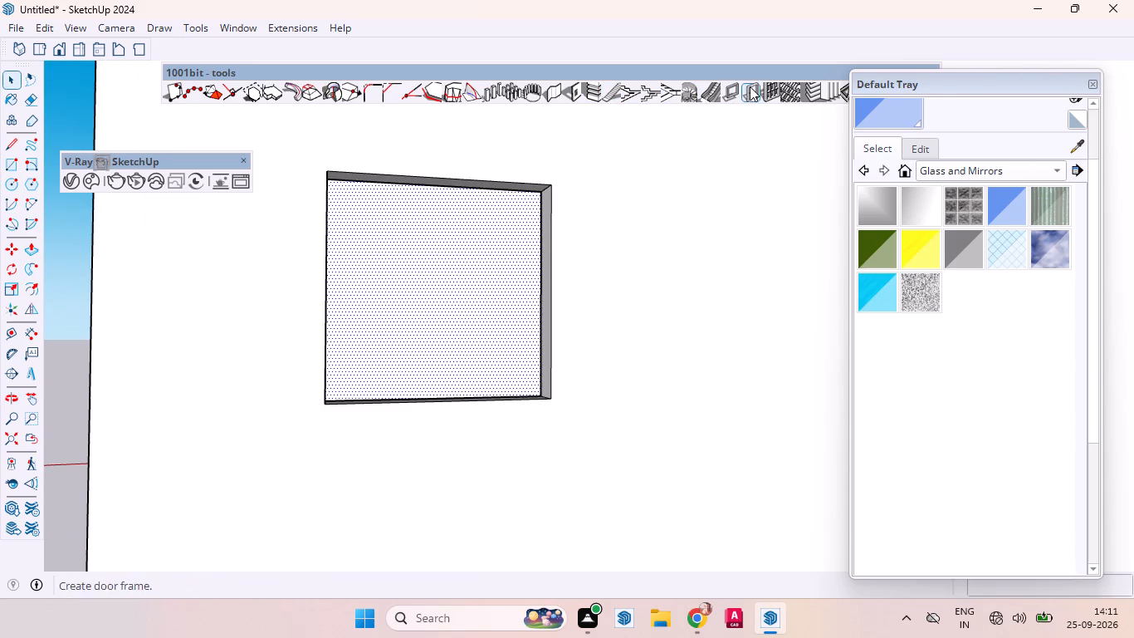
pyautogui.click(770, 88)
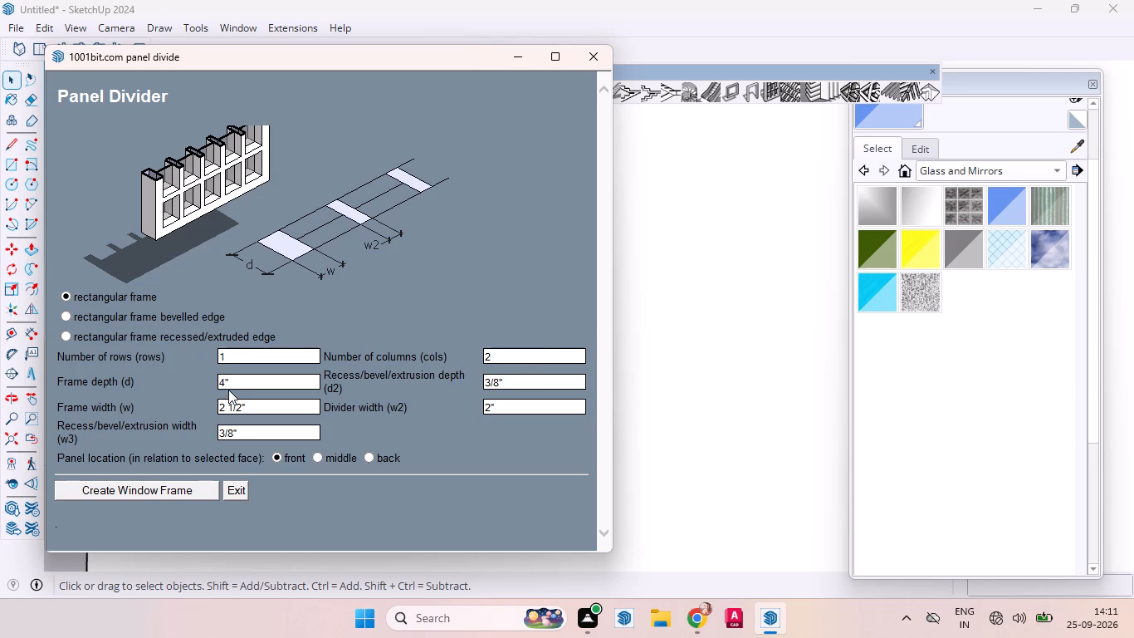
pyautogui.click(258, 360)
pyautogui.press('BackSpace')
pyautogui.press('3')
pyautogui.click(547, 353)
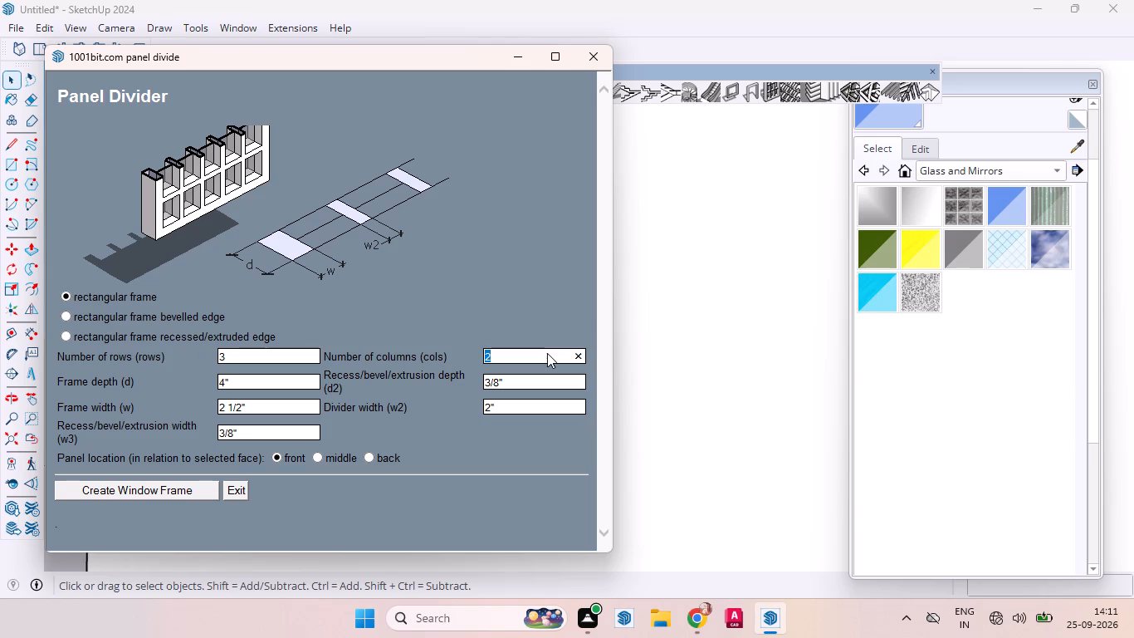
pyautogui.press('BackSpace')
pyautogui.press('1')
pyautogui.click(177, 485)
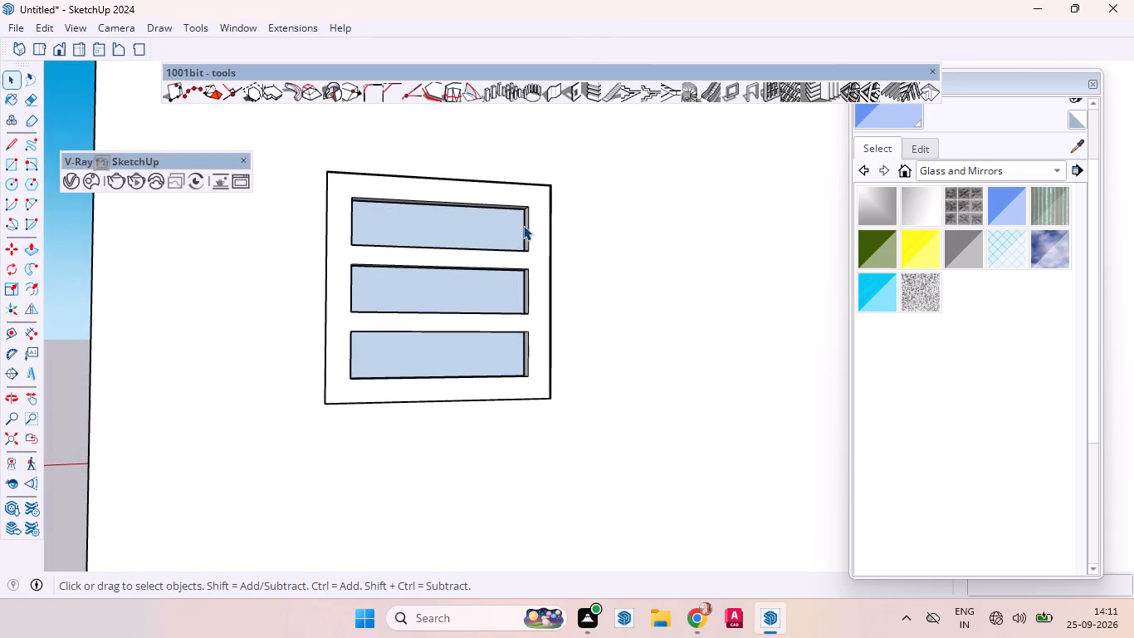
# Check the three-row frame in the small opening against the wall and undo its creation.
pyautogui.scroll(-6, 405, 366)
pyautogui.scroll(1, 403, 397)
pyautogui.moveTo(403, 412); pyautogui.dragTo(189, 582, button='middle')
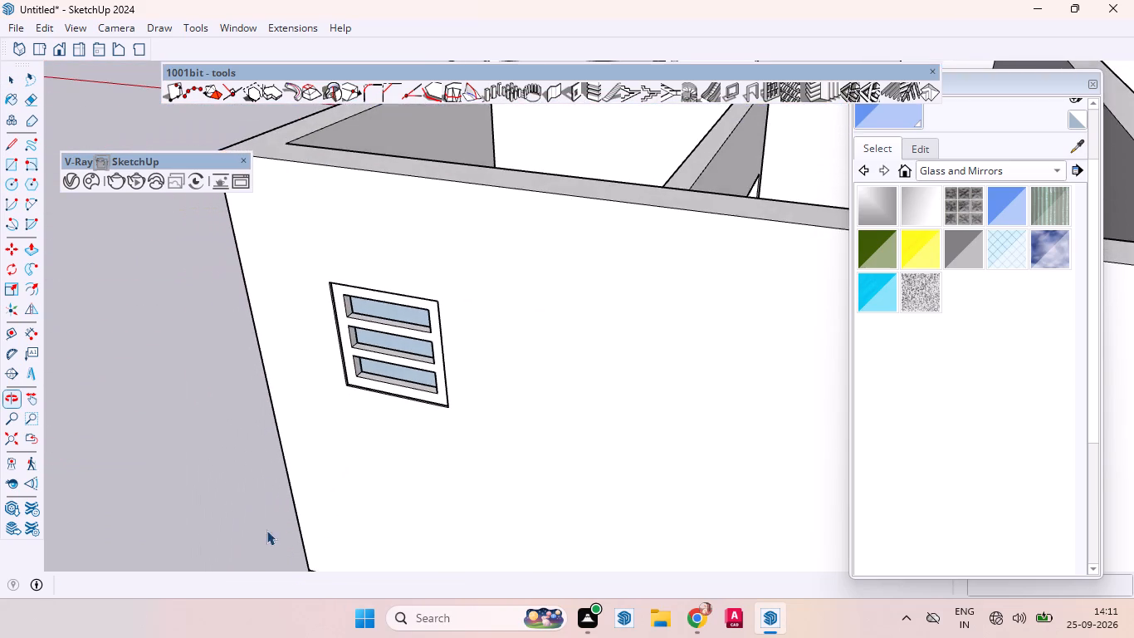
pyautogui.scroll(4, 438, 334)
pyautogui.scroll(-4, 436, 331)
pyautogui.hotkey('ctrl', 'z')
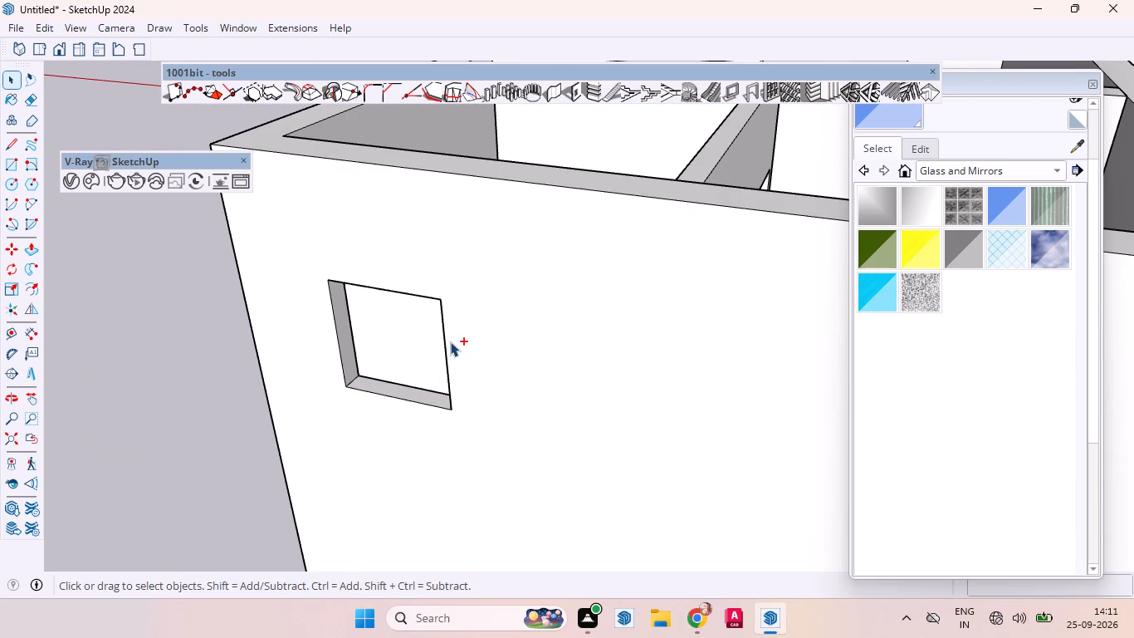
# Create a plain rectangular window frame on the square face again, with frame width 1.5 and divider width 1.
pyautogui.click(400, 347)
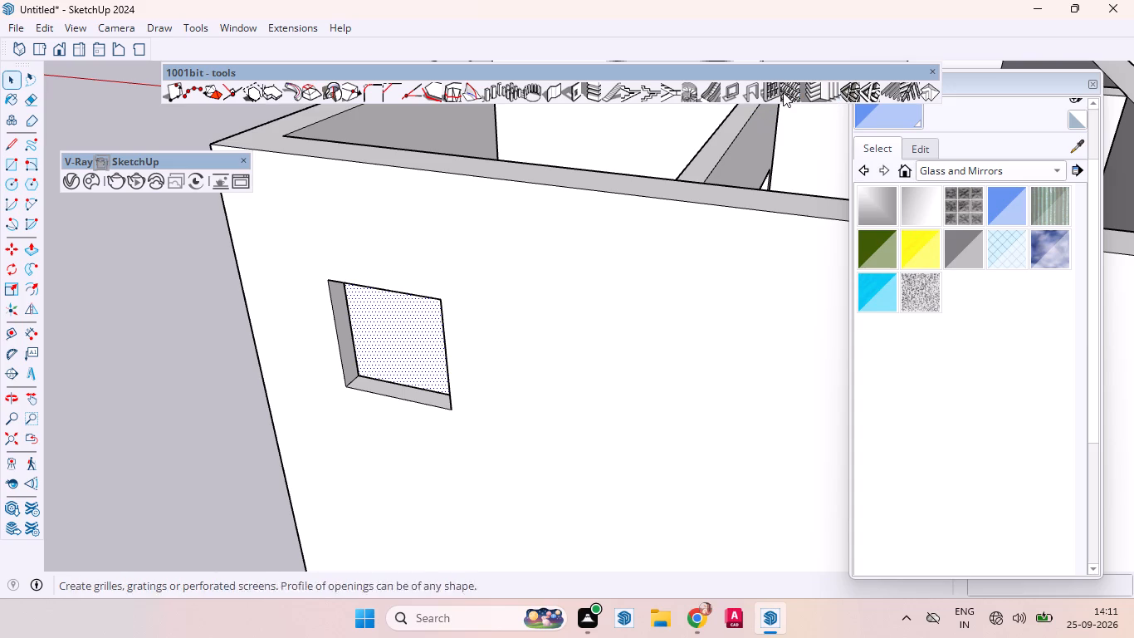
pyautogui.click(767, 87)
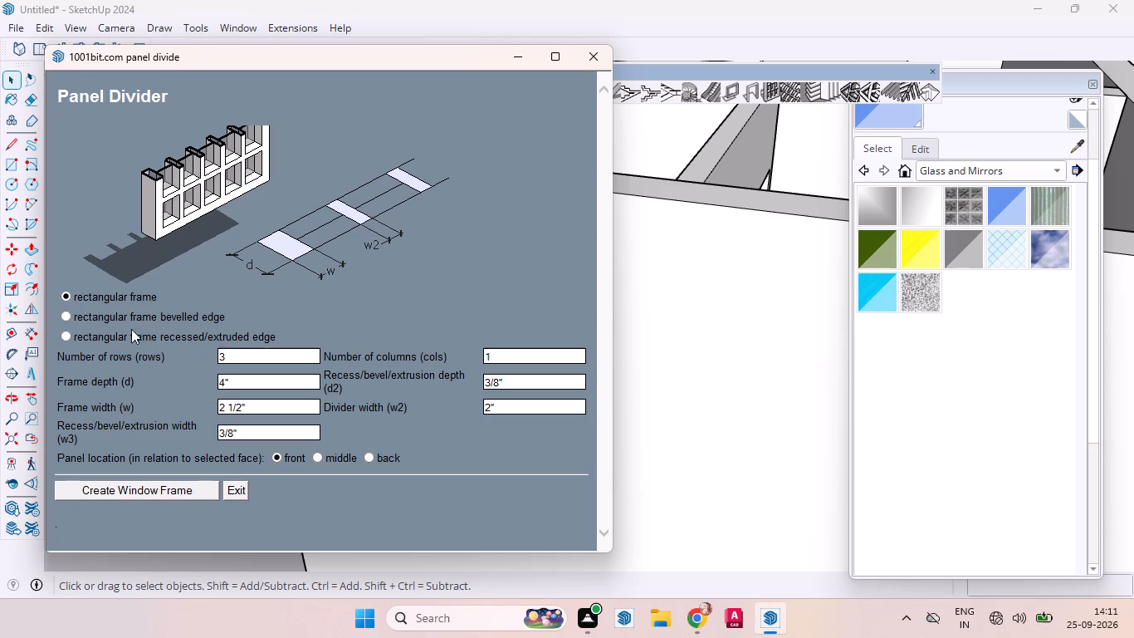
pyautogui.click(62, 314)
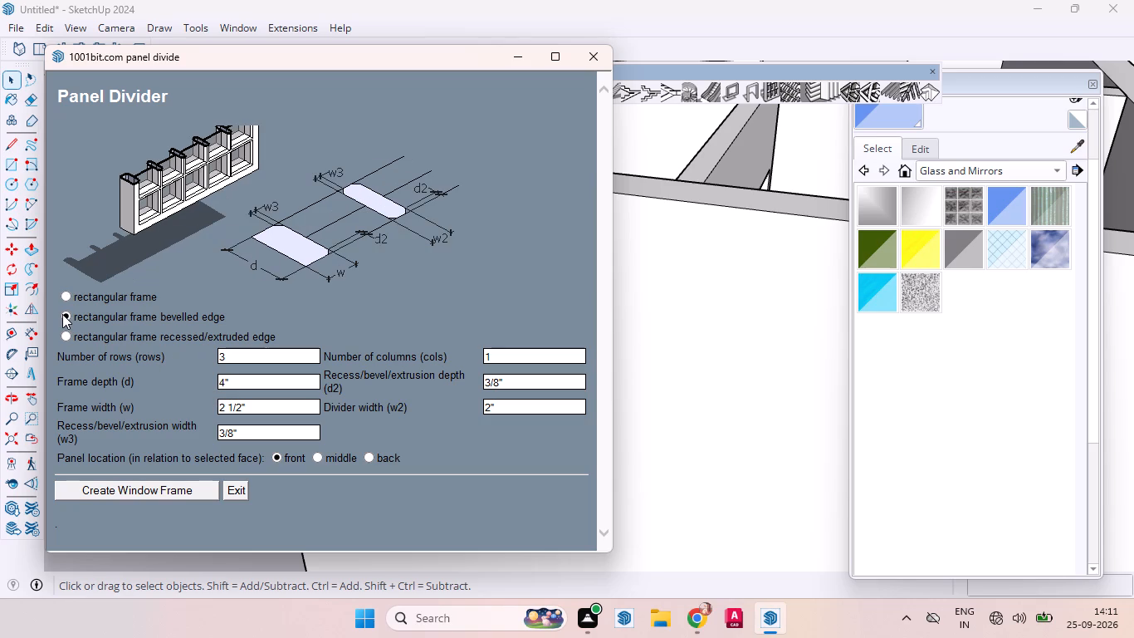
pyautogui.click(64, 333)
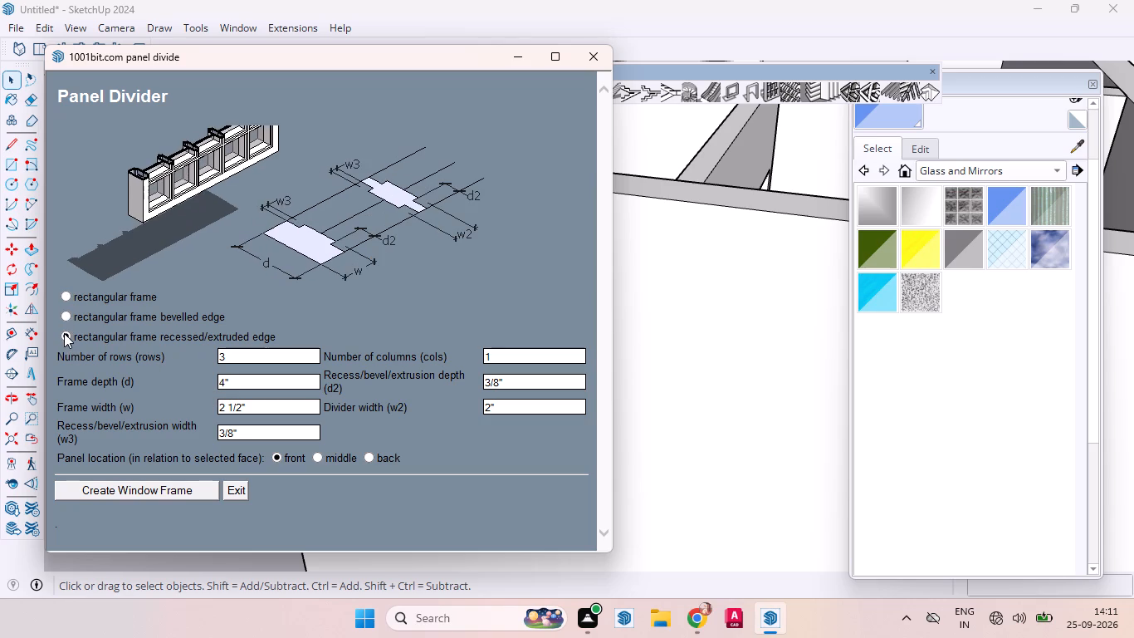
pyautogui.click(67, 293)
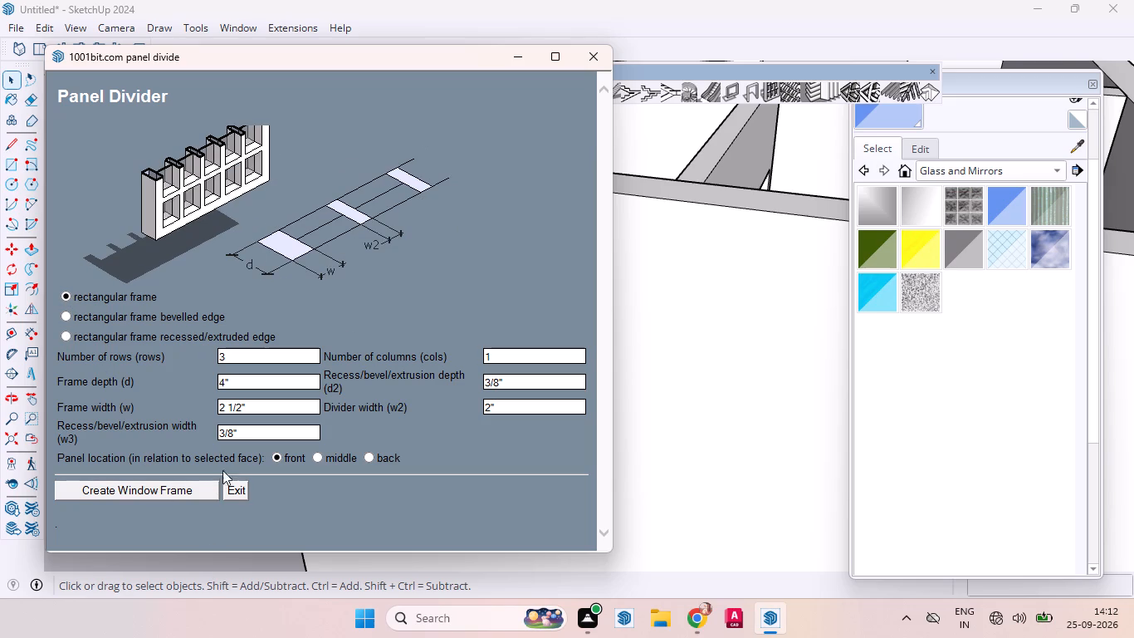
pyautogui.click(244, 405)
pyautogui.press('BackSpace')
pyautogui.write('1.5')
pyautogui.click(511, 412)
pyautogui.press('BackSpace')
pyautogui.press('1')
pyautogui.click(194, 489)
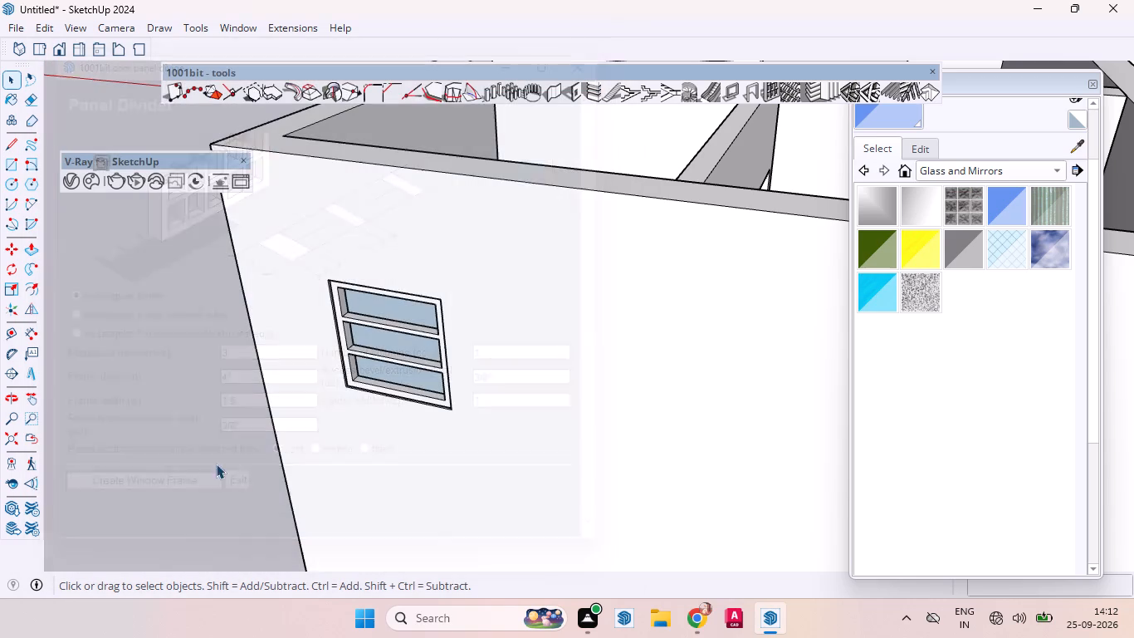
# Paint the glass panes inside the new window frame with the blue translucent material from Glass and Mirrors.
pyautogui.scroll(5, 364, 351)
pyautogui.moveTo(396, 361); pyautogui.dragTo(462, 278, button='middle')
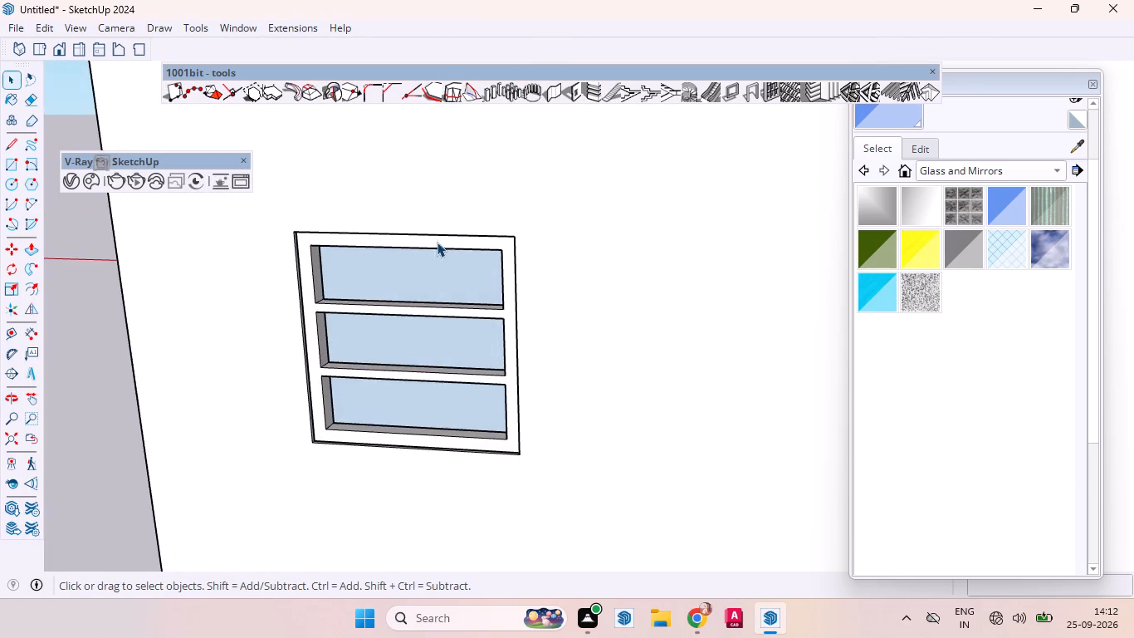
pyautogui.scroll(5, 276, 258)
pyautogui.scroll(-2, 324, 277)
pyautogui.scroll(1, 324, 277)
pyautogui.click(315, 265)
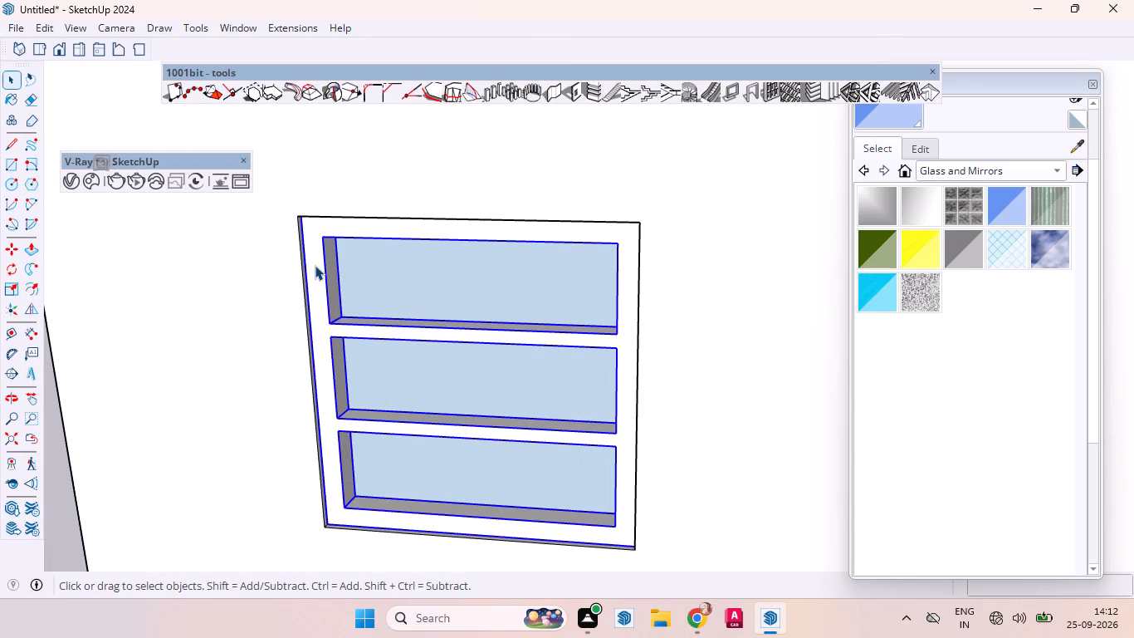
pyautogui.tripleClick(404, 274)
pyautogui.click(1013, 217)
pyautogui.click(472, 280)
pyautogui.press('space')
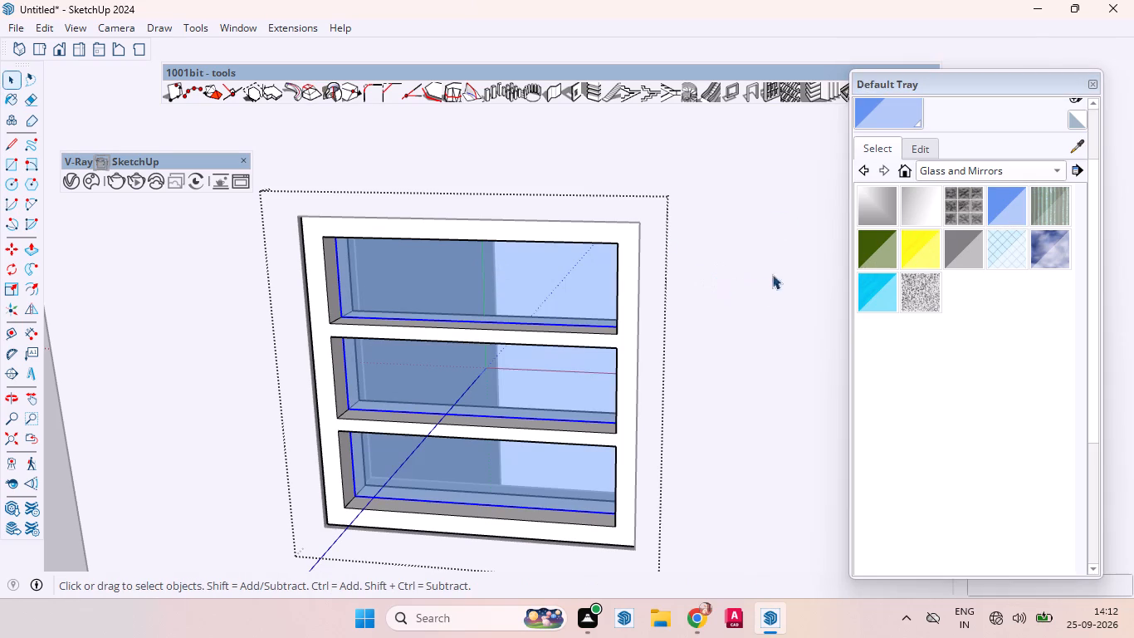
# Paint the small window's frame solid black from the Colors collection, outside the glass group, and clear the selection.
pyautogui.click(1053, 173)
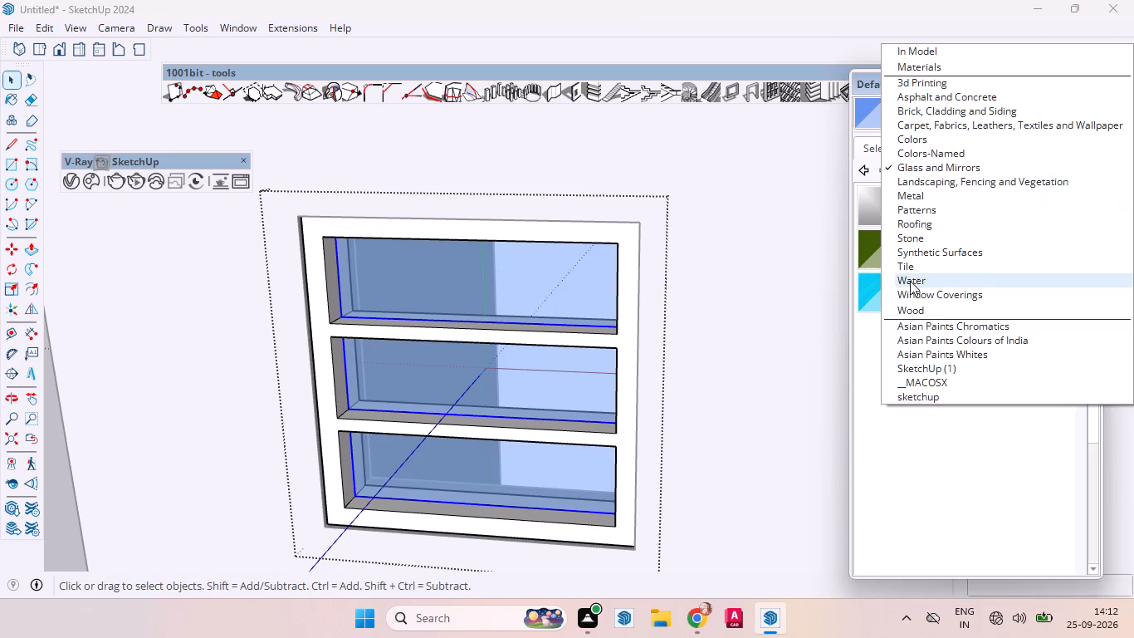
pyautogui.click(911, 143)
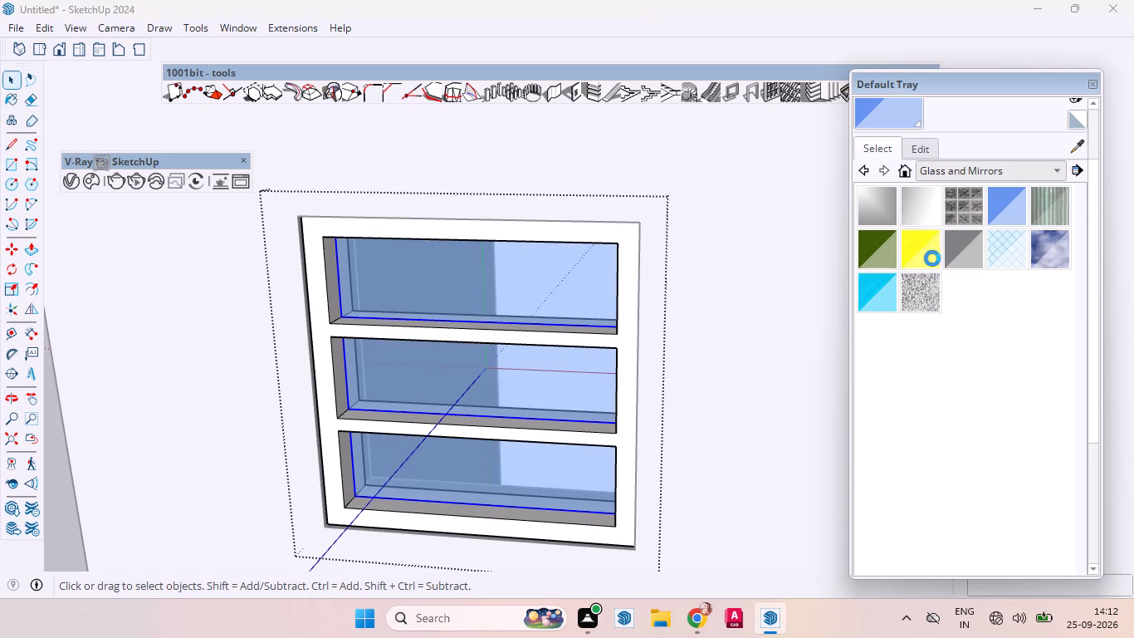
pyautogui.scroll(-9, 957, 367)
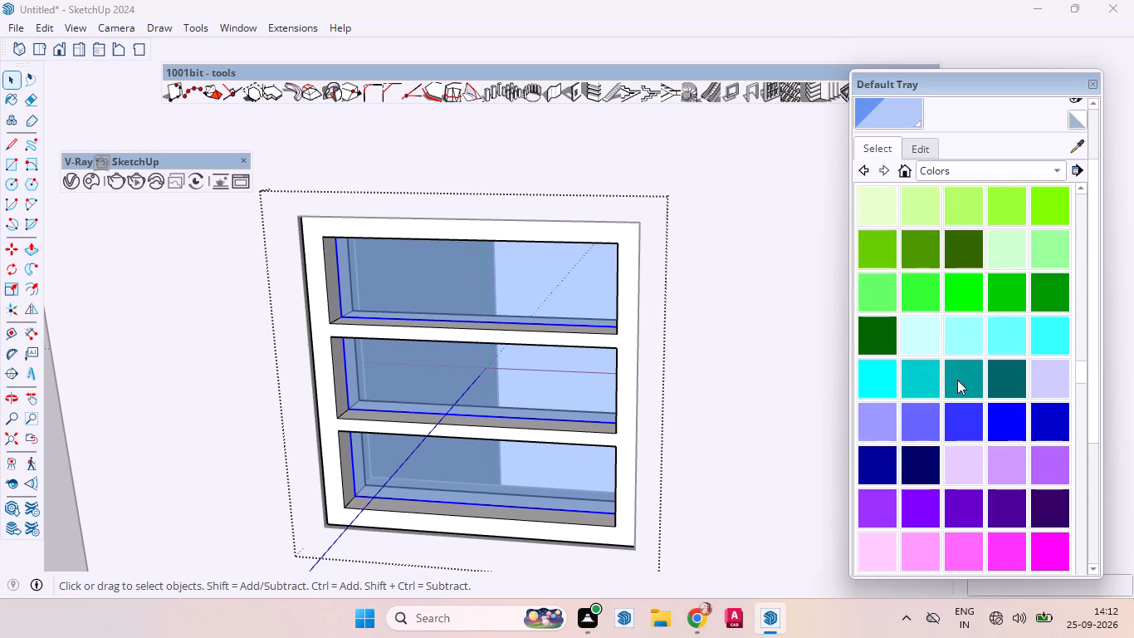
pyautogui.scroll(-5, 956, 380)
pyautogui.scroll(1, 956, 380)
pyautogui.scroll(-1, 954, 380)
pyautogui.scroll(4, 954, 380)
pyautogui.scroll(-5, 954, 381)
pyautogui.click(884, 518)
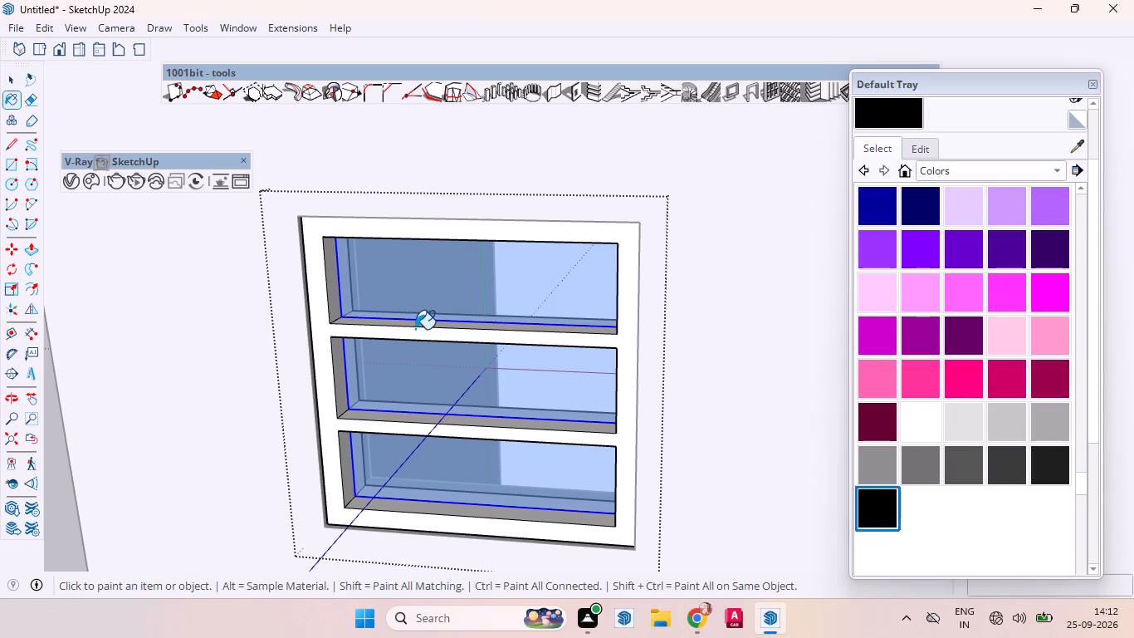
pyautogui.press('space')
pyautogui.click(319, 269)
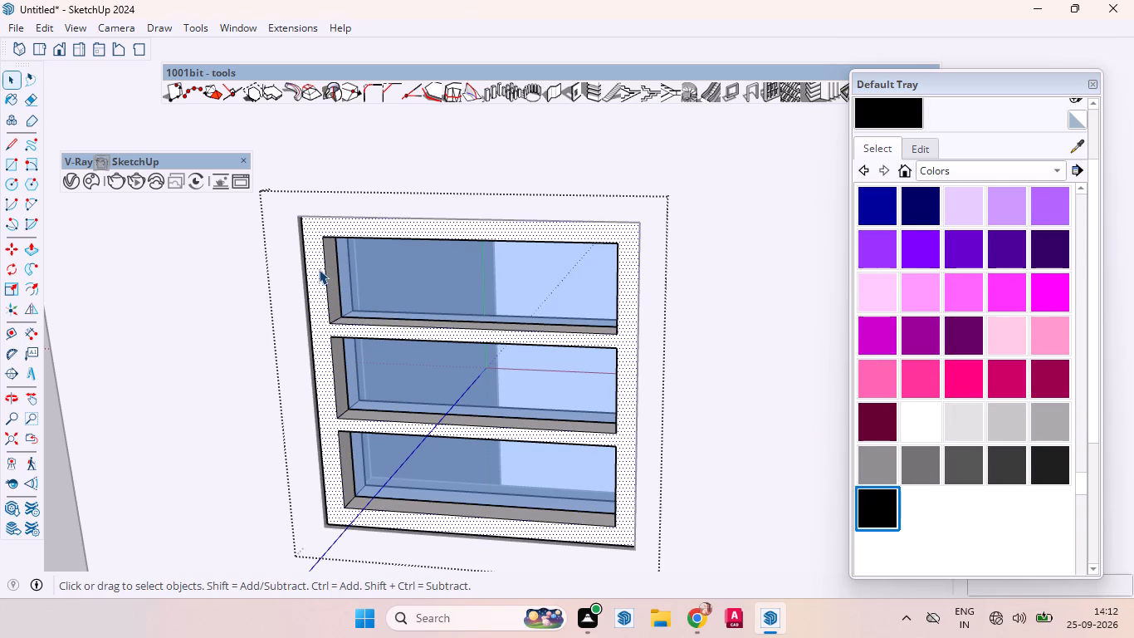
pyautogui.scroll(-5, 439, 318)
pyautogui.scroll(2, 494, 324)
pyautogui.scroll(-3, 517, 324)
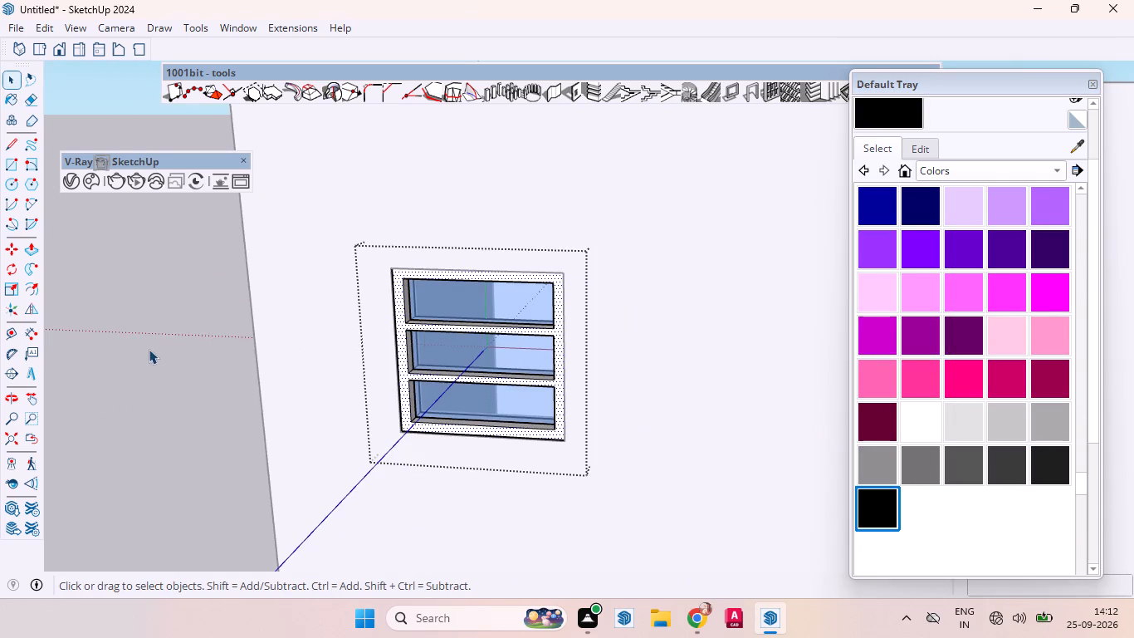
pyautogui.click(160, 349)
pyautogui.click(401, 304)
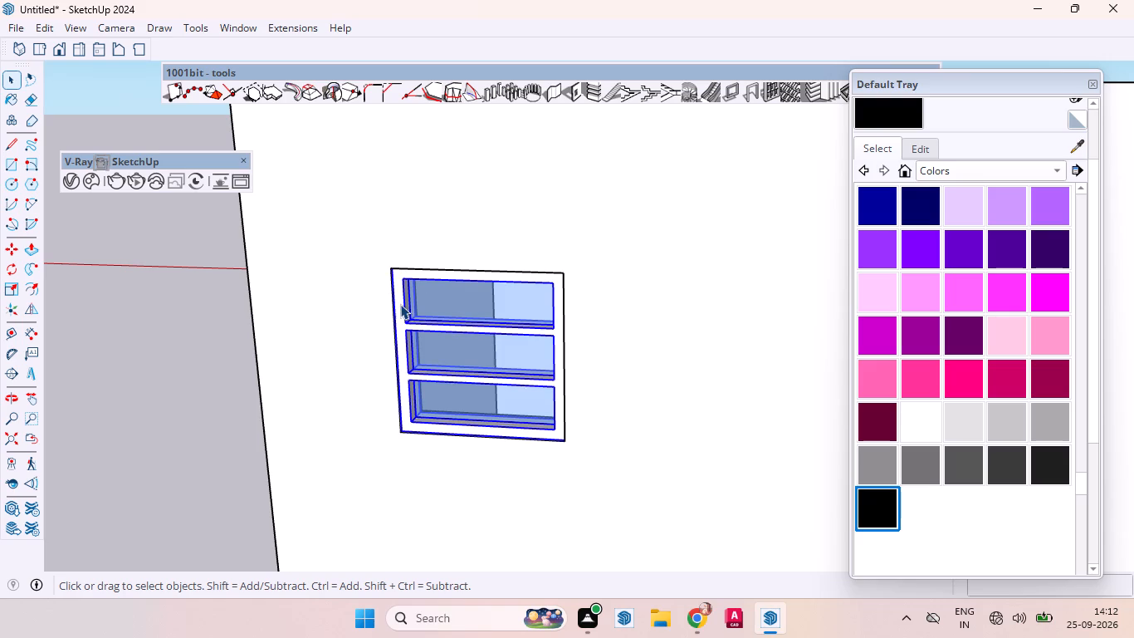
pyautogui.click(398, 290)
pyautogui.click(889, 115)
pyautogui.scroll(9, 393, 312)
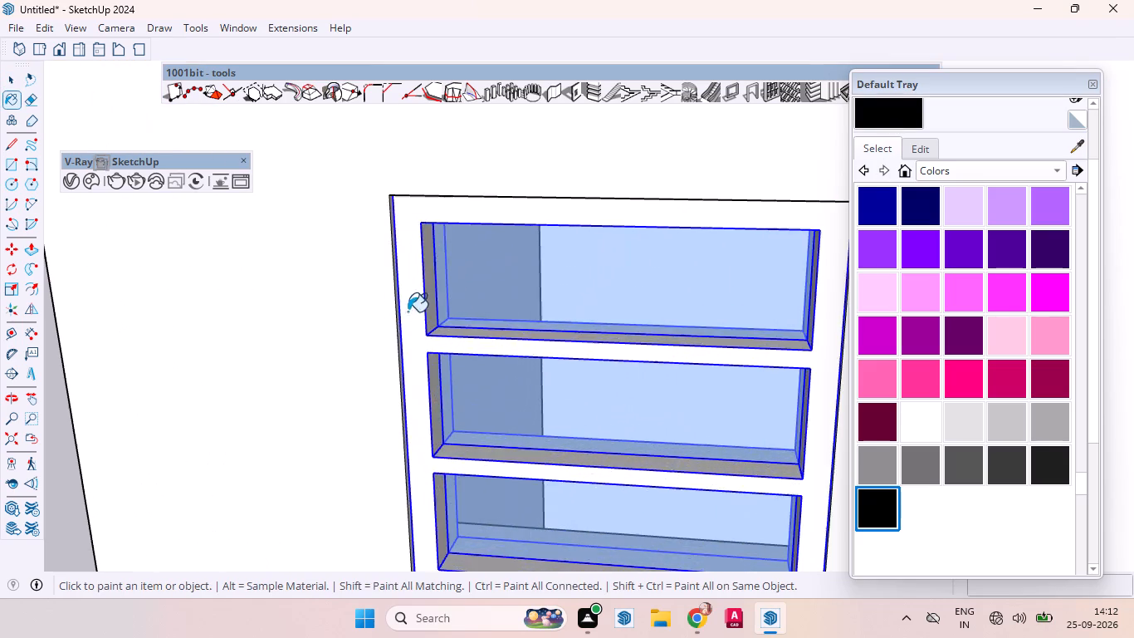
pyautogui.click(416, 299)
pyautogui.scroll(-6, 477, 311)
pyautogui.scroll(1, 480, 317)
pyautogui.scroll(-7, 480, 318)
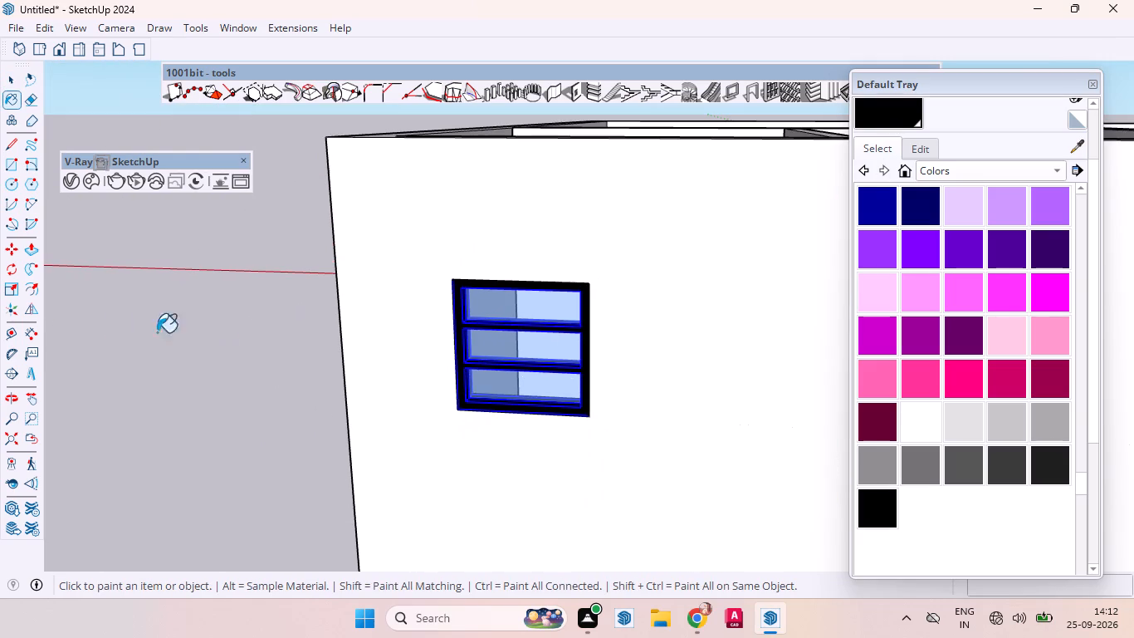
pyautogui.press('space')
pyautogui.click(142, 377)
# Examine the black-framed window in the rear wall from a distance and close up, including its lower edge.
pyautogui.scroll(-7, 352, 366)
pyautogui.scroll(2, 266, 453)
pyautogui.scroll(-7, 266, 454)
pyautogui.scroll(-1, 301, 357)
pyautogui.scroll(2, 301, 359)
pyautogui.scroll(-2, 300, 359)
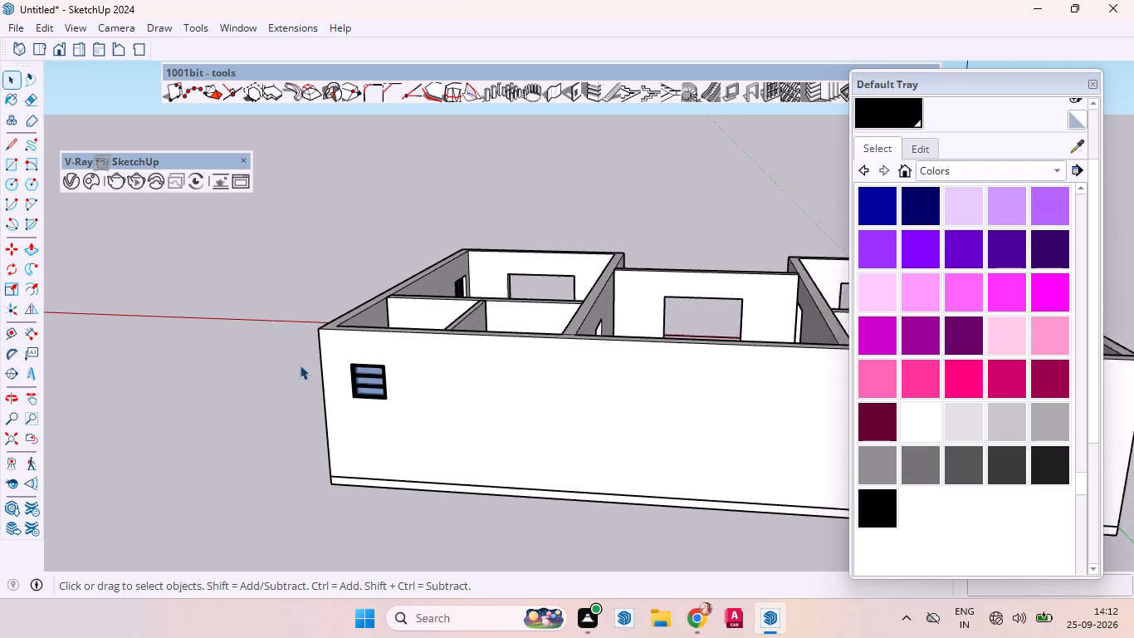
pyautogui.scroll(-7, 300, 365)
pyautogui.scroll(8, 325, 375)
pyautogui.scroll(-2, 300, 362)
pyautogui.scroll(8, 300, 362)
pyautogui.scroll(-1, 362, 411)
pyautogui.scroll(3, 363, 412)
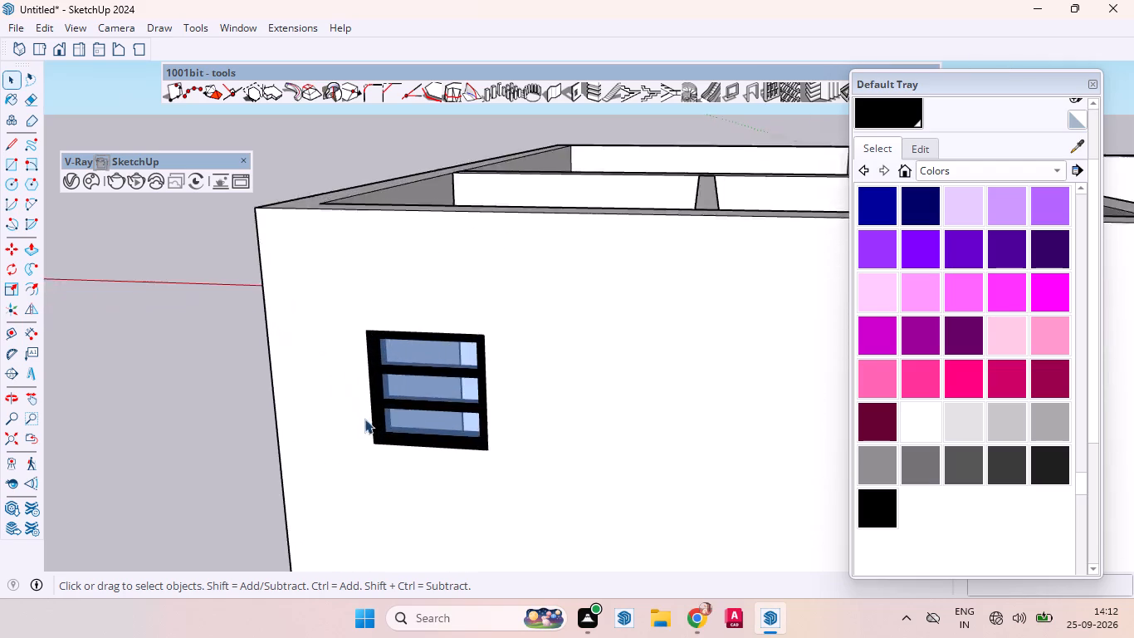
pyautogui.scroll(5, 364, 419)
pyautogui.scroll(-1, 391, 433)
pyautogui.scroll(7, 391, 434)
pyautogui.moveTo(404, 489); pyautogui.dragTo(418, 637, button='middle')
pyautogui.scroll(1, 418, 621)
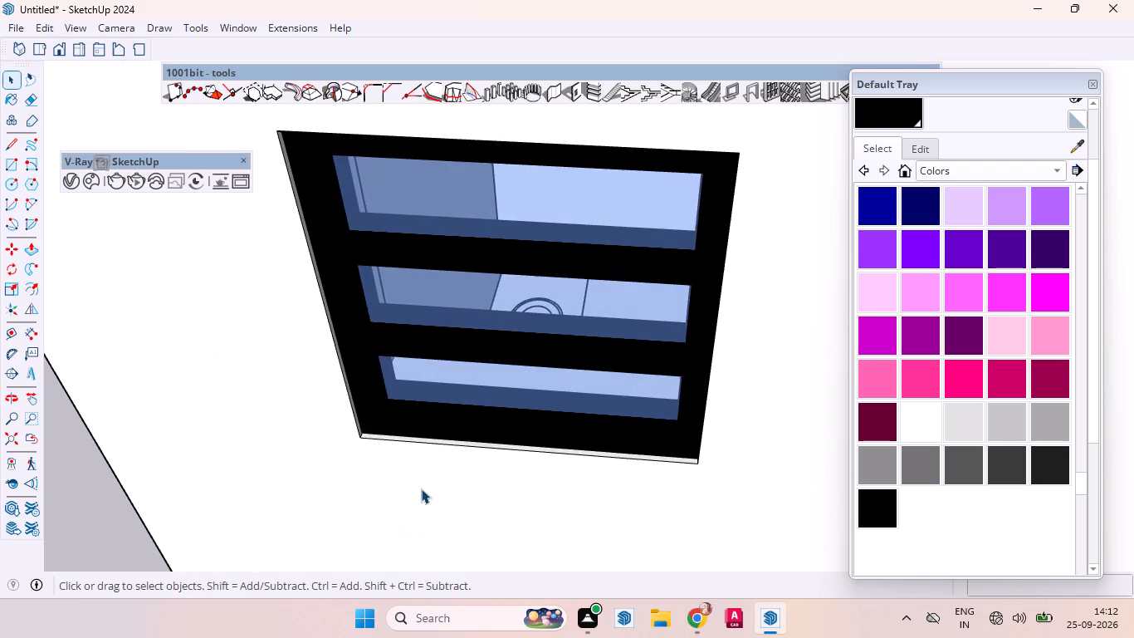
# Copy the black-framed window by its lower corner into the other small rear-wall opening, about 28' 8" along the wall, and clear the selection.
pyautogui.scroll(-5, 421, 474)
pyautogui.scroll(7, 422, 432)
pyautogui.scroll(-2, 420, 432)
pyautogui.scroll(10, 420, 432)
pyautogui.scroll(-1, 398, 425)
pyautogui.scroll(3, 398, 425)
pyautogui.click(375, 436)
pyautogui.click(370, 436)
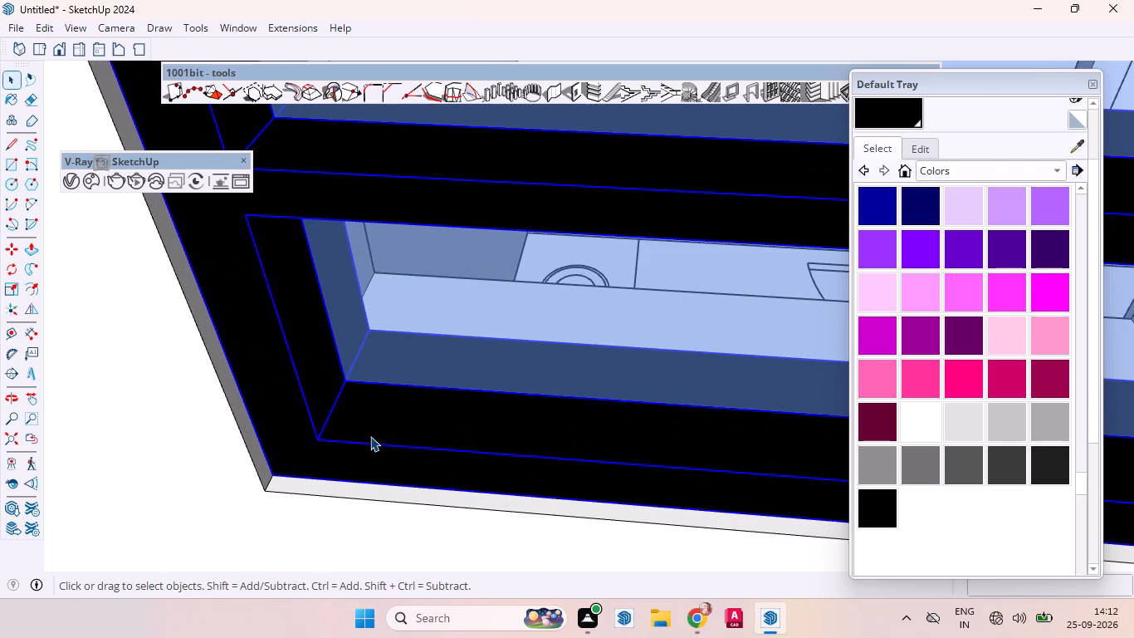
pyautogui.press('m')
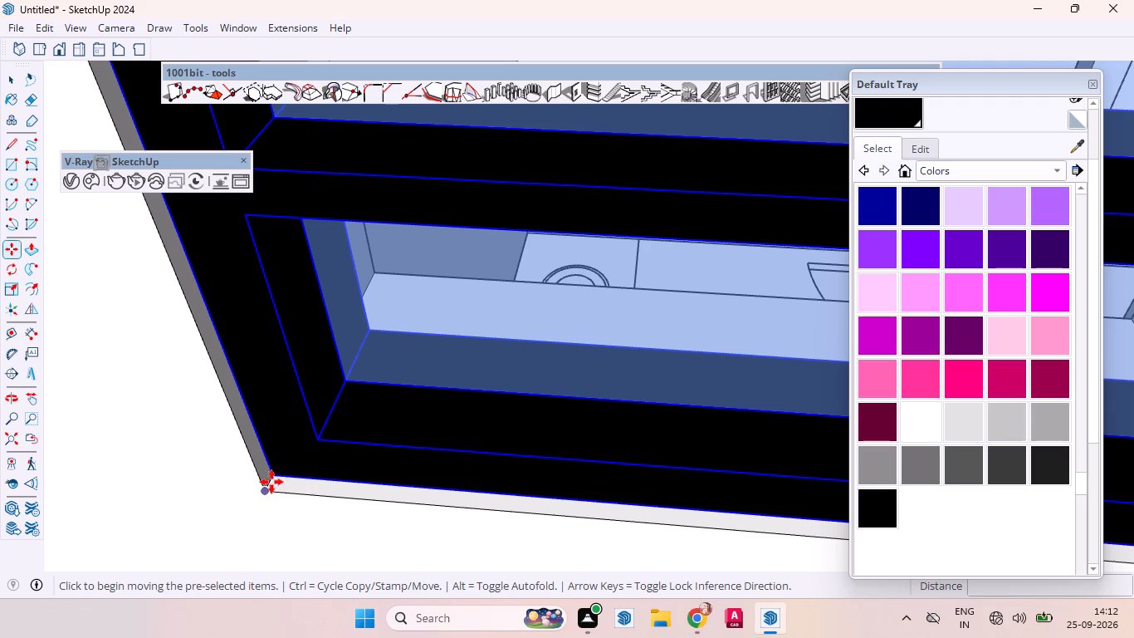
pyautogui.click(273, 477)
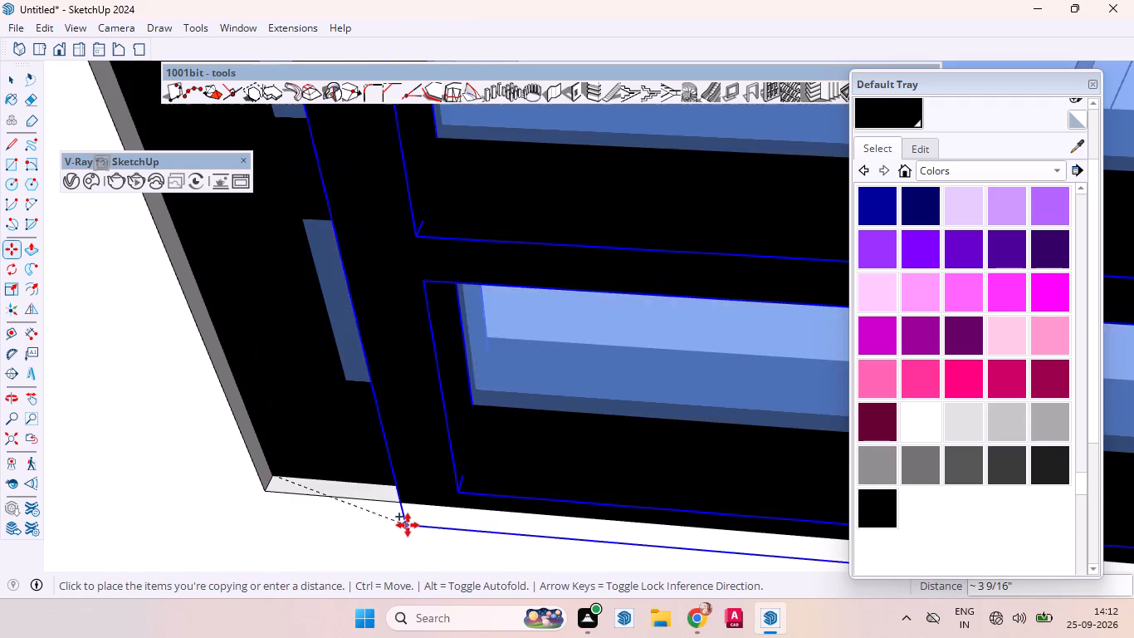
pyautogui.scroll(-1, 272, 430)
pyautogui.scroll(1, 272, 430)
pyautogui.scroll(-9, 272, 430)
pyautogui.scroll(1, 275, 425)
pyautogui.scroll(-8, 275, 425)
pyautogui.scroll(-9, 371, 485)
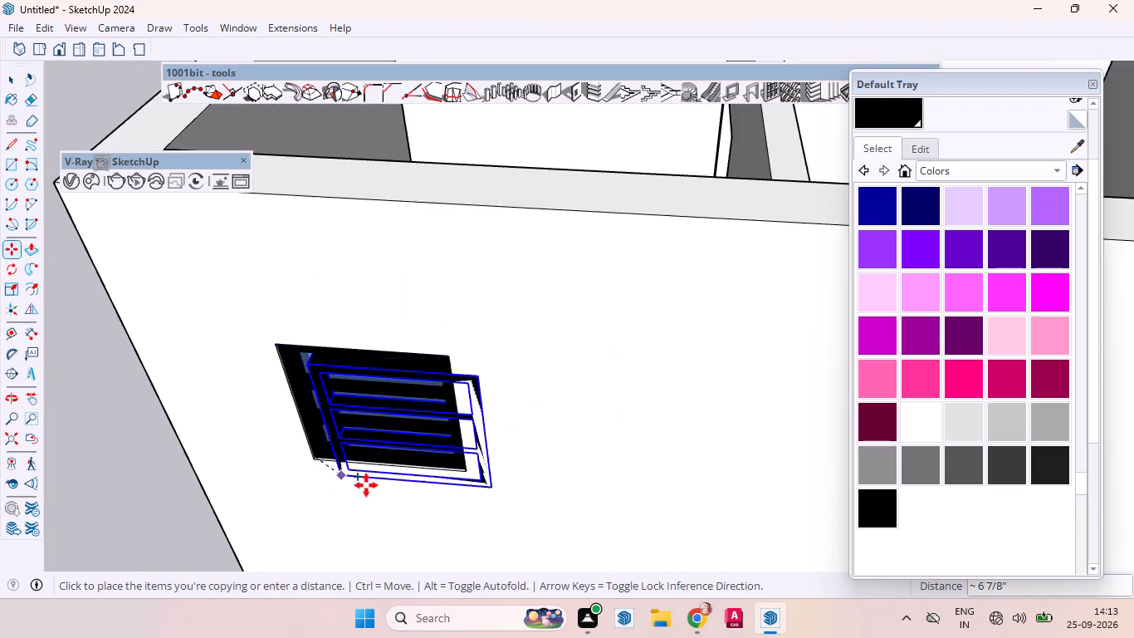
pyautogui.scroll(-9, 366, 485)
pyautogui.scroll(1, 317, 453)
pyautogui.scroll(-15, 317, 453)
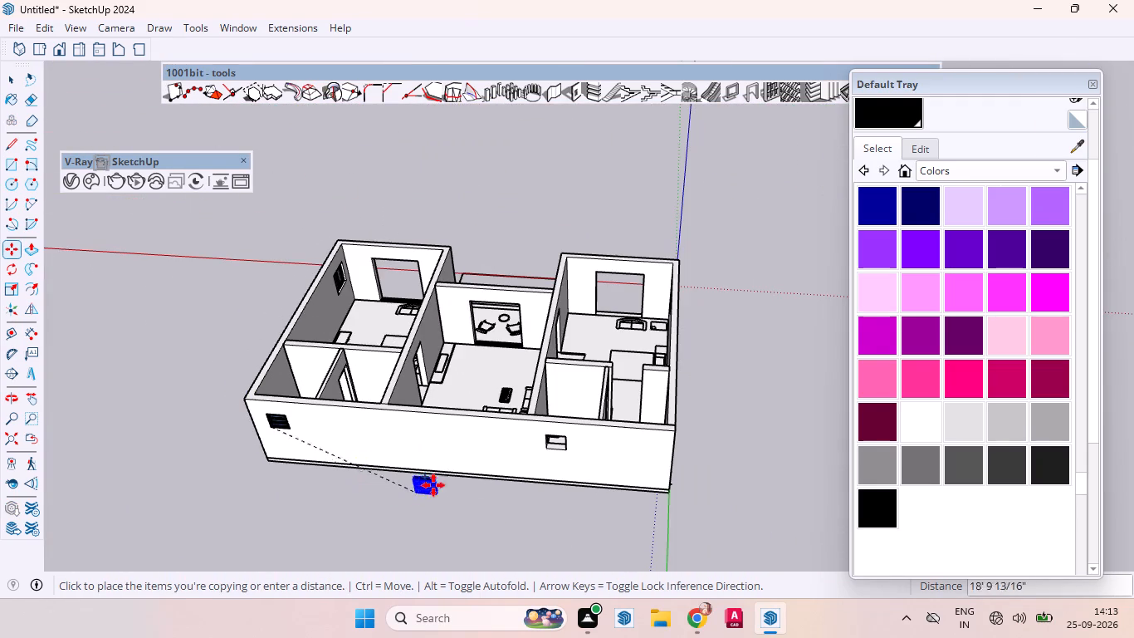
pyautogui.scroll(18, 573, 439)
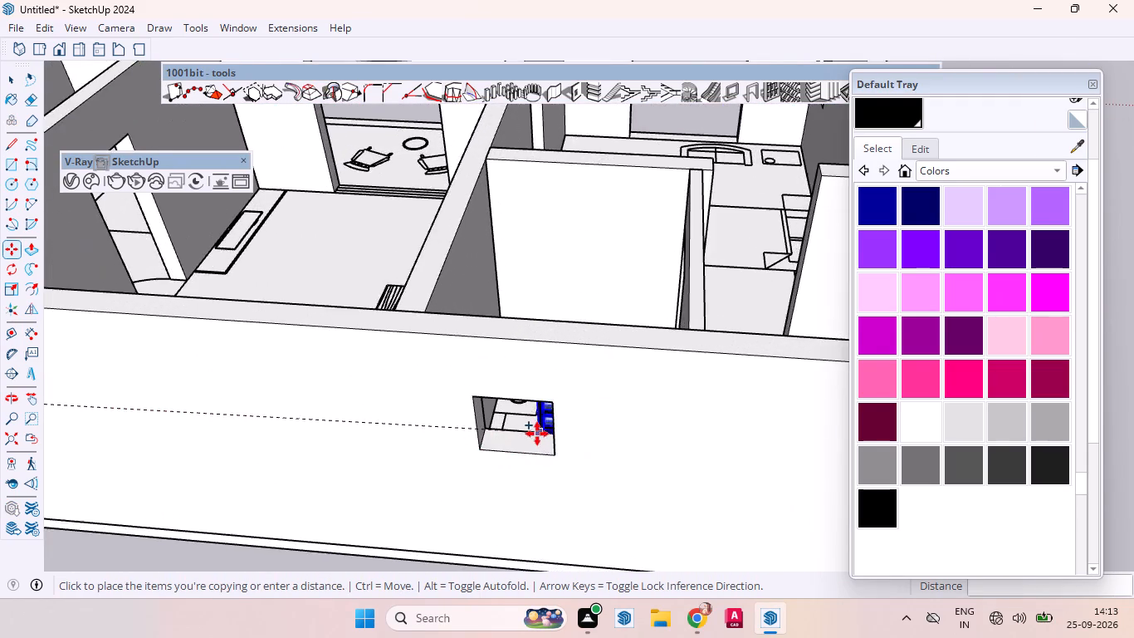
pyautogui.scroll(2, 537, 434)
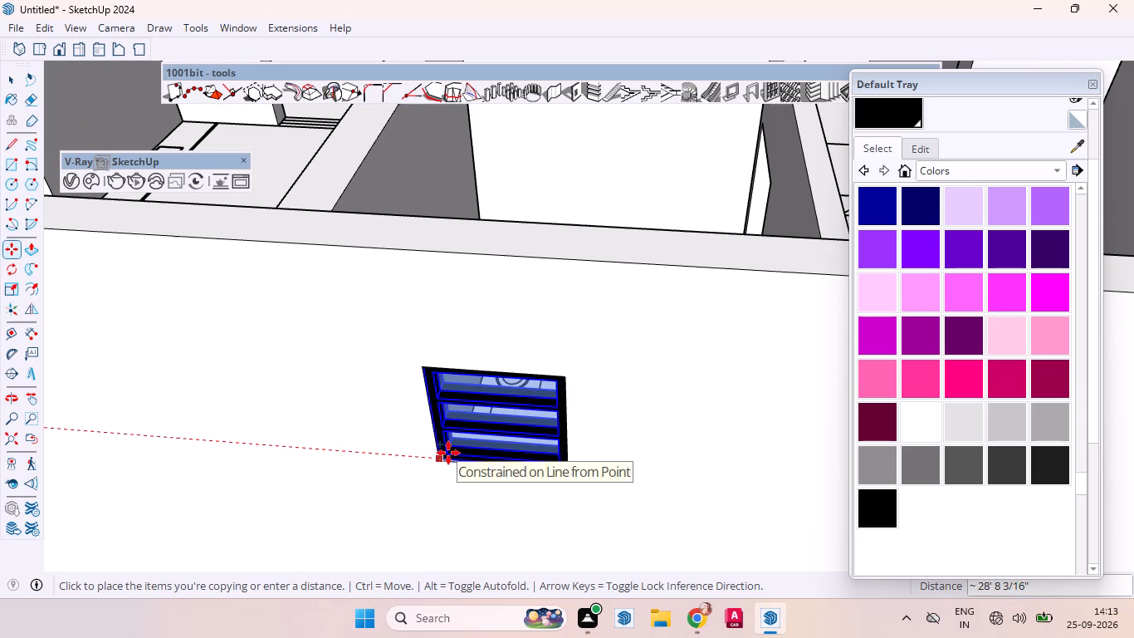
pyautogui.scroll(20, 452, 451)
pyautogui.scroll(1, 452, 451)
pyautogui.scroll(-1, 427, 441)
pyautogui.scroll(6, 427, 441)
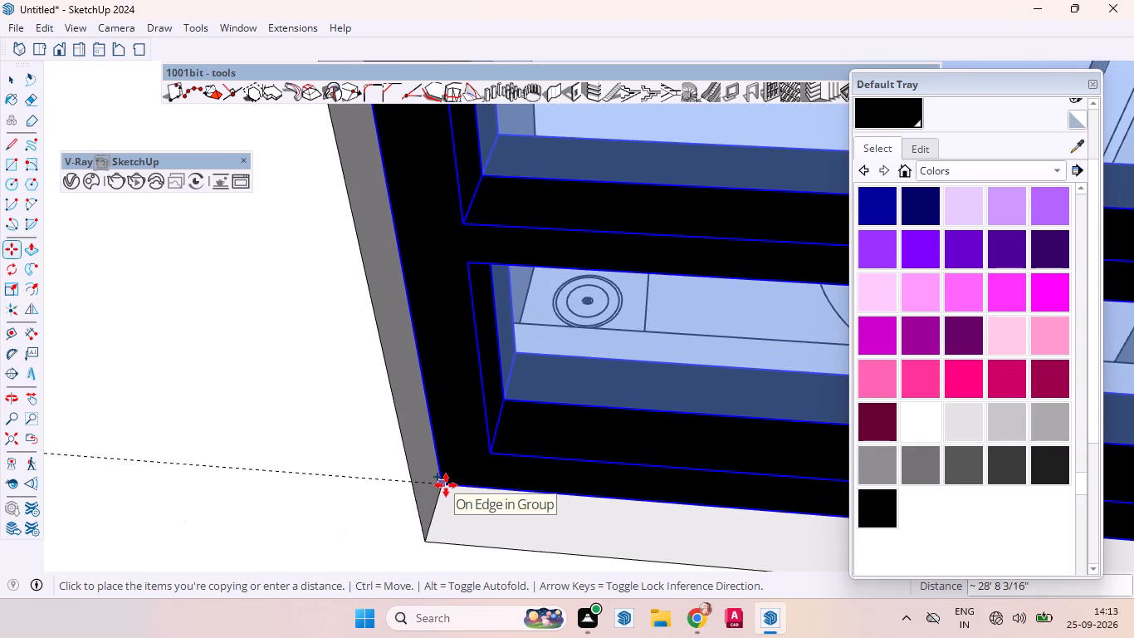
pyautogui.click(446, 485)
pyautogui.moveTo(452, 492); pyautogui.dragTo(402, 452, button='middle')
pyautogui.click(473, 462)
pyautogui.press('space')
pyautogui.scroll(-8, 432, 469)
pyautogui.scroll(1, 433, 466)
pyautogui.scroll(-20, 433, 466)
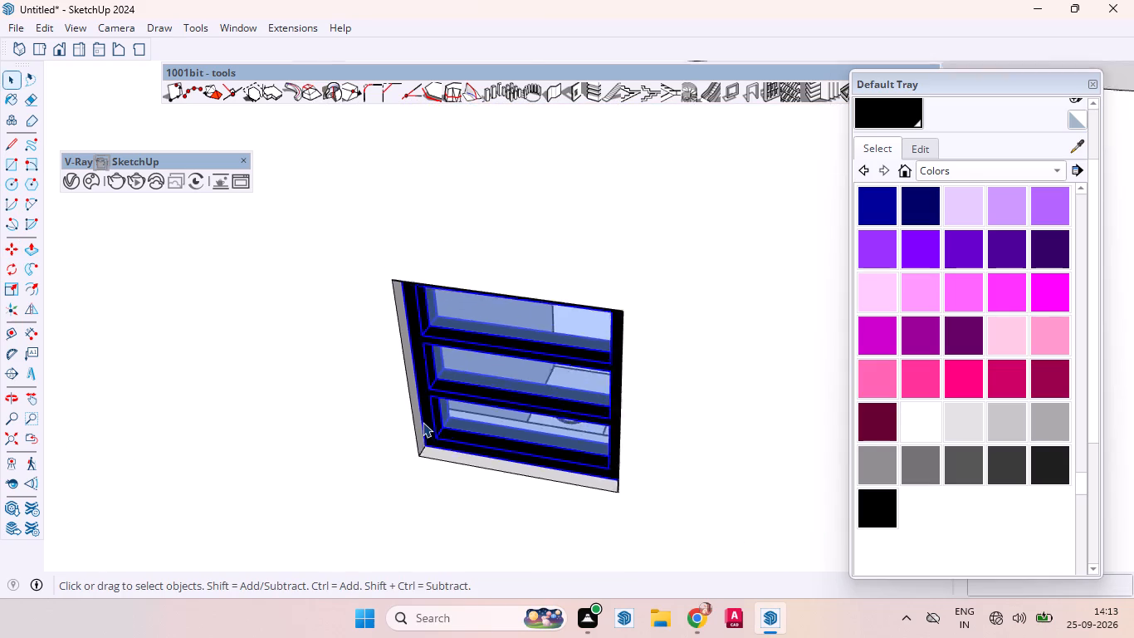
pyautogui.scroll(-20, 423, 422)
pyautogui.scroll(-2, 423, 422)
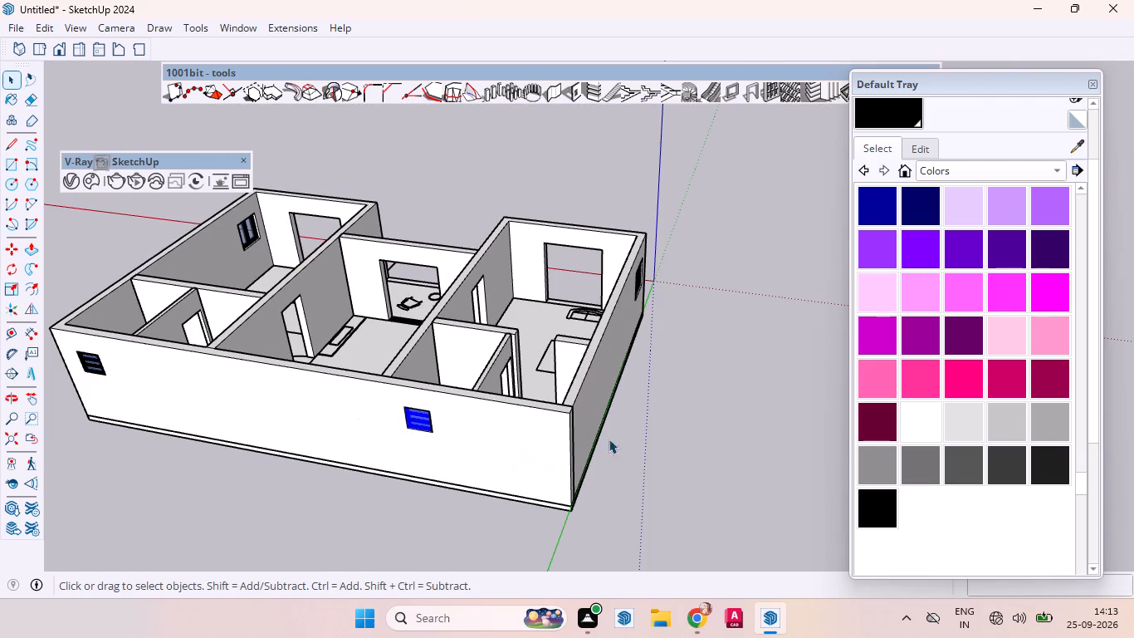
pyautogui.click(690, 413)
# Examine the house from the front and from above, including the staircase drawn on the plan in the central hall.
pyautogui.scroll(4, 184, 400)
pyautogui.moveTo(201, 416); pyautogui.dragTo(305, 457, button='middle')
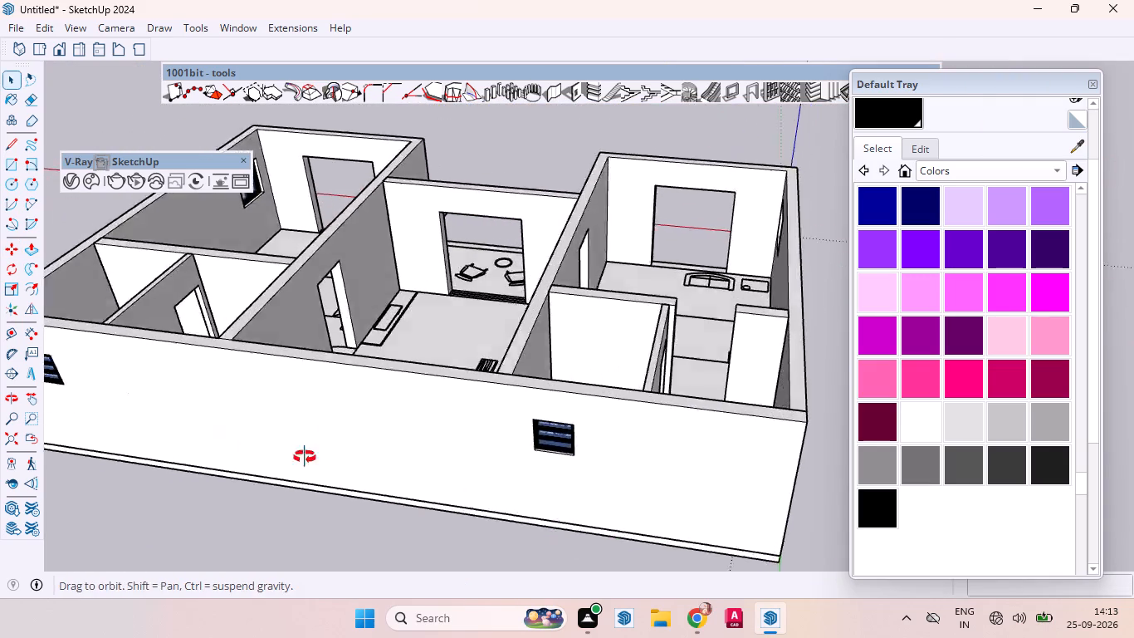
pyautogui.moveTo(305, 457); pyautogui.dragTo(702, 482, button='middle')
pyautogui.scroll(-4, 463, 484)
pyautogui.moveTo(472, 465); pyautogui.dragTo(690, 469, button='middle')
pyautogui.moveTo(418, 459); pyautogui.dragTo(598, 459, button='middle')
pyautogui.scroll(-8, 222, 457)
pyautogui.scroll(8, 450, 526)
pyautogui.moveTo(437, 485); pyautogui.dragTo(605, 415, button='middle')
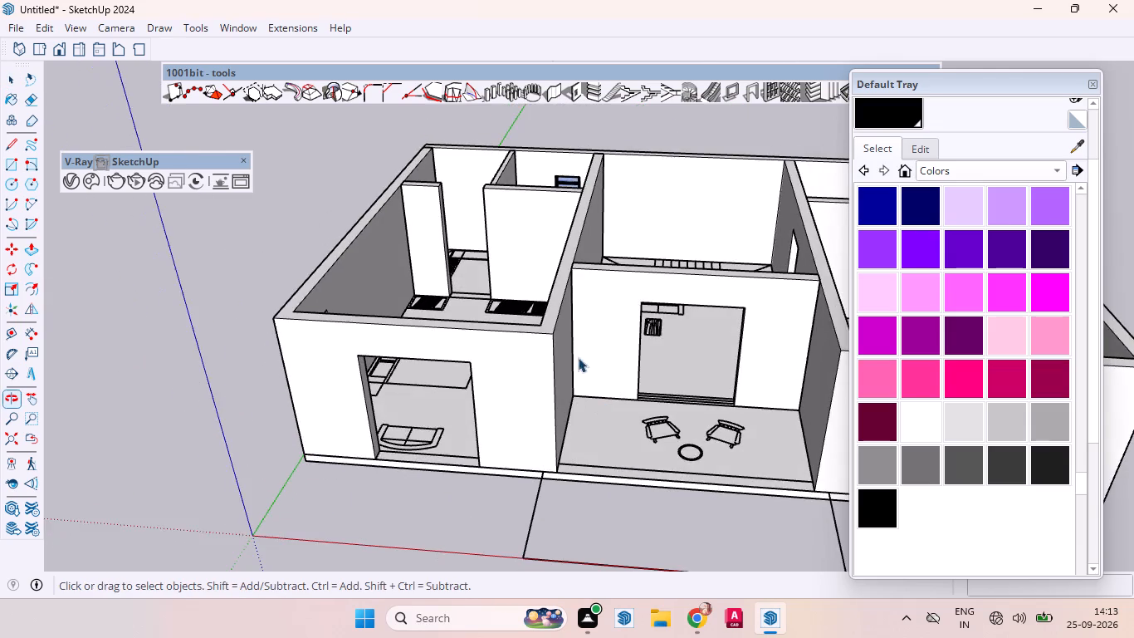
pyautogui.scroll(11, 560, 436)
pyautogui.moveTo(524, 474); pyautogui.dragTo(518, 405, button='middle')
pyautogui.scroll(1, 487, 392)
pyautogui.scroll(-4, 438, 430)
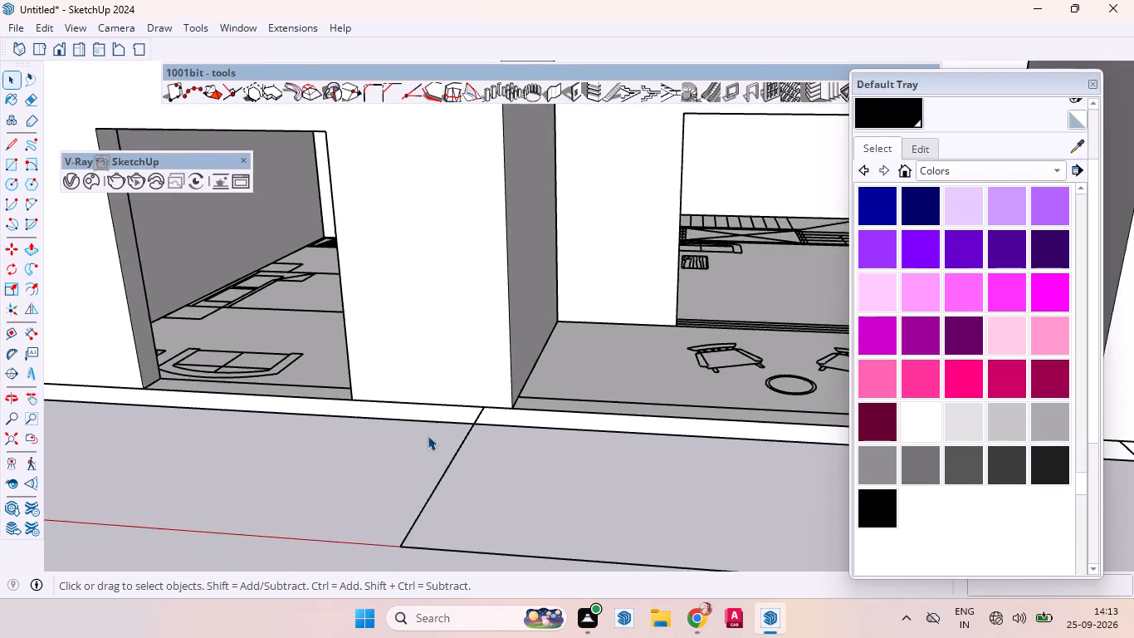
pyautogui.scroll(-9, 428, 435)
pyautogui.scroll(1, 413, 452)
pyautogui.scroll(-3, 413, 453)
pyautogui.scroll(1, 418, 458)
pyautogui.scroll(-2, 422, 460)
pyautogui.moveTo(510, 449); pyautogui.dragTo(519, 557, button='middle')
pyautogui.scroll(-1, 537, 405)
pyautogui.scroll(4, 537, 405)
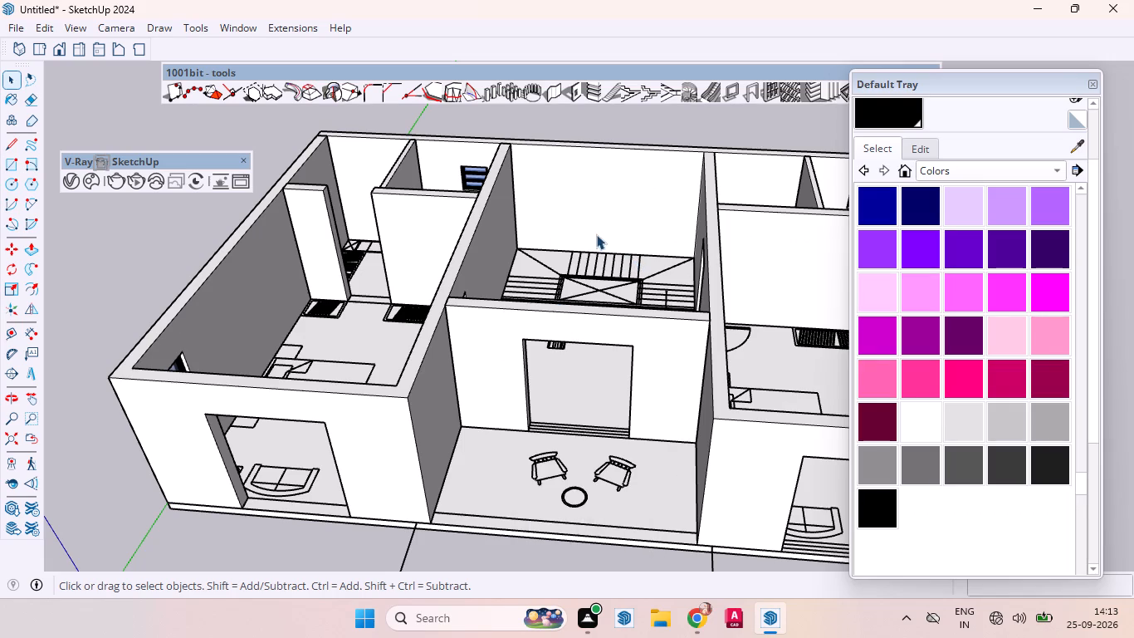
pyautogui.scroll(-1, 596, 277)
pyautogui.scroll(1, 598, 286)
pyautogui.scroll(-3, 598, 287)
pyautogui.moveTo(610, 305); pyautogui.dragTo(624, 499, button='middle')
pyautogui.scroll(15, 622, 245)
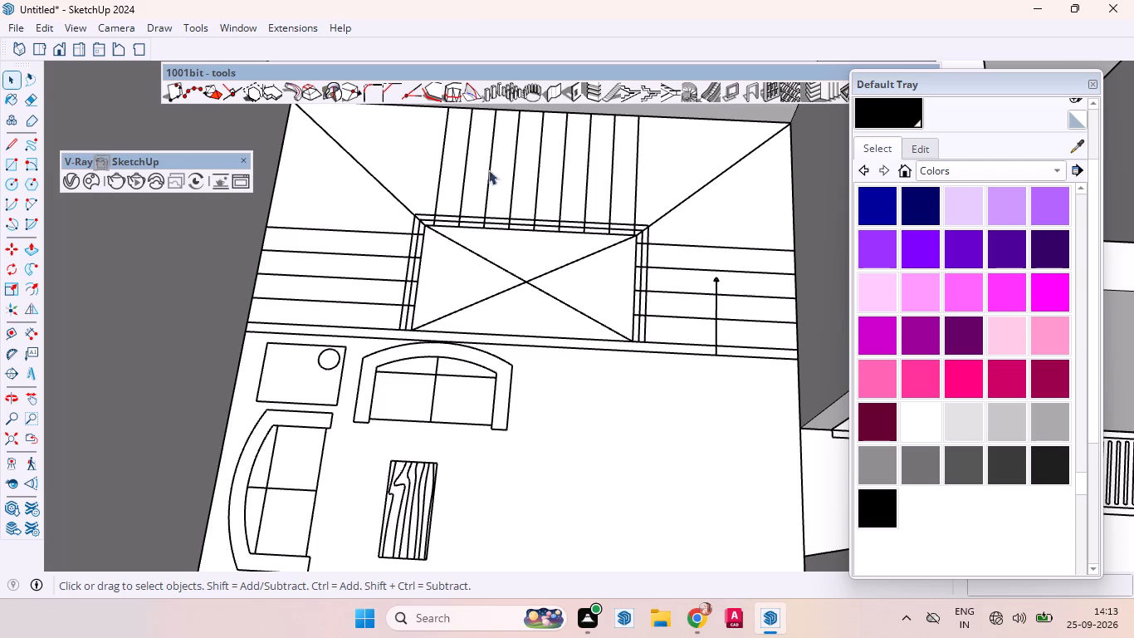
pyautogui.scroll(-5, 663, 341)
pyautogui.scroll(1, 596, 380)
pyautogui.scroll(-7, 552, 426)
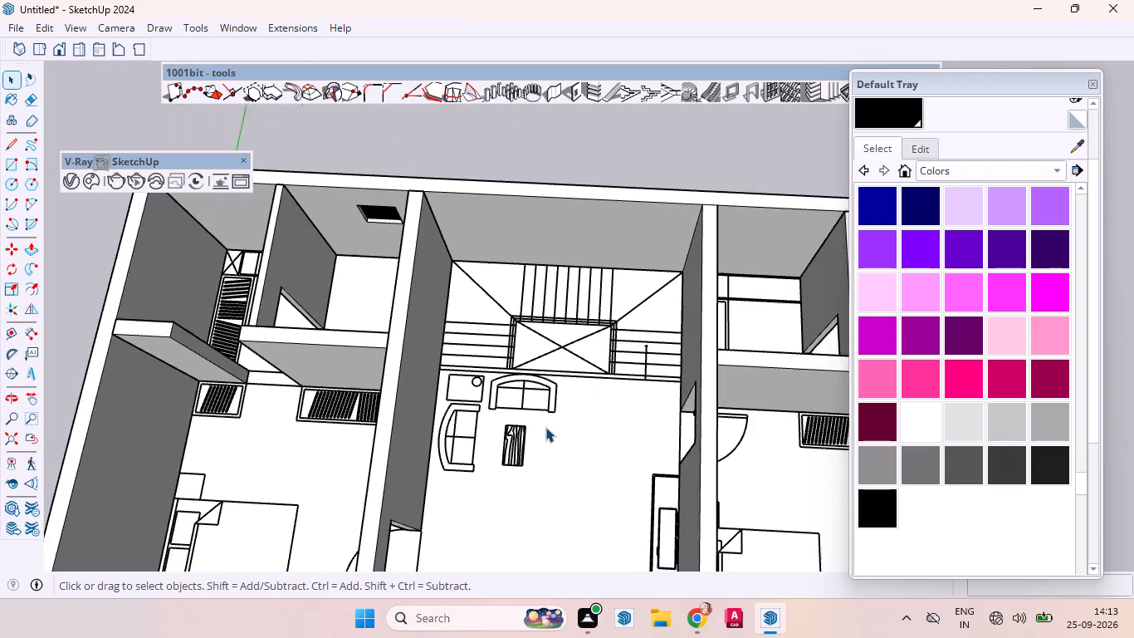
pyautogui.scroll(-5, 510, 420)
pyautogui.scroll(12, 625, 282)
pyautogui.scroll(-4, 583, 279)
pyautogui.scroll(2, 583, 268)
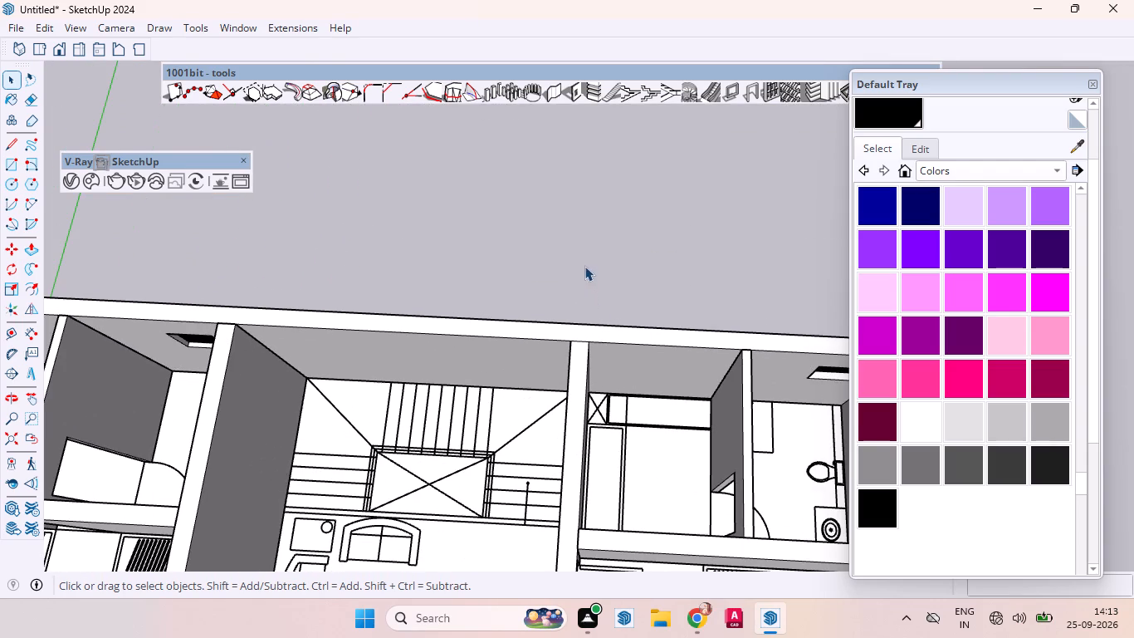
pyautogui.scroll(1, 487, 552)
pyautogui.scroll(-4, 489, 551)
pyautogui.scroll(2, 492, 549)
pyautogui.scroll(-2, 495, 545)
pyautogui.scroll(2, 495, 544)
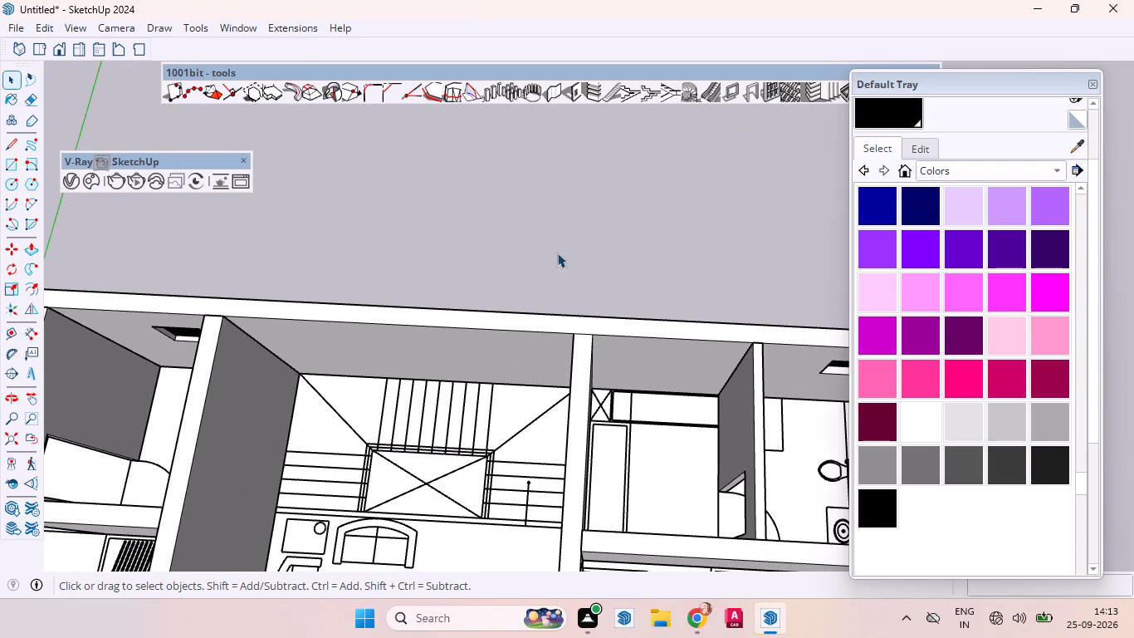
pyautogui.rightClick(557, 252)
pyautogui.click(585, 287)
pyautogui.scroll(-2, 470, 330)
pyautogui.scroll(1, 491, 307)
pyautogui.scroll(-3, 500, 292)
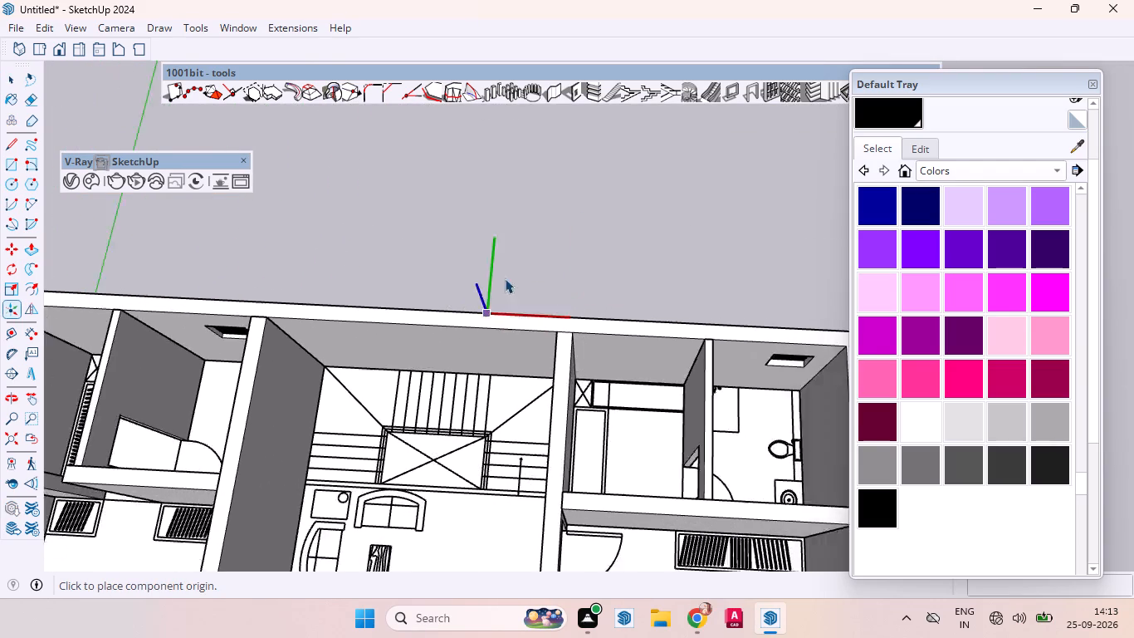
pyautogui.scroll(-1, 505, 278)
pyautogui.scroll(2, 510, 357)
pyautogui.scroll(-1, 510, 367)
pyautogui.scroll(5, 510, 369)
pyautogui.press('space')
# Create a new group and draw a rectangle about 4' 2" by 8 9/16" over the plan's first stair tread beside the up arrow.
pyautogui.rightClick(561, 191)
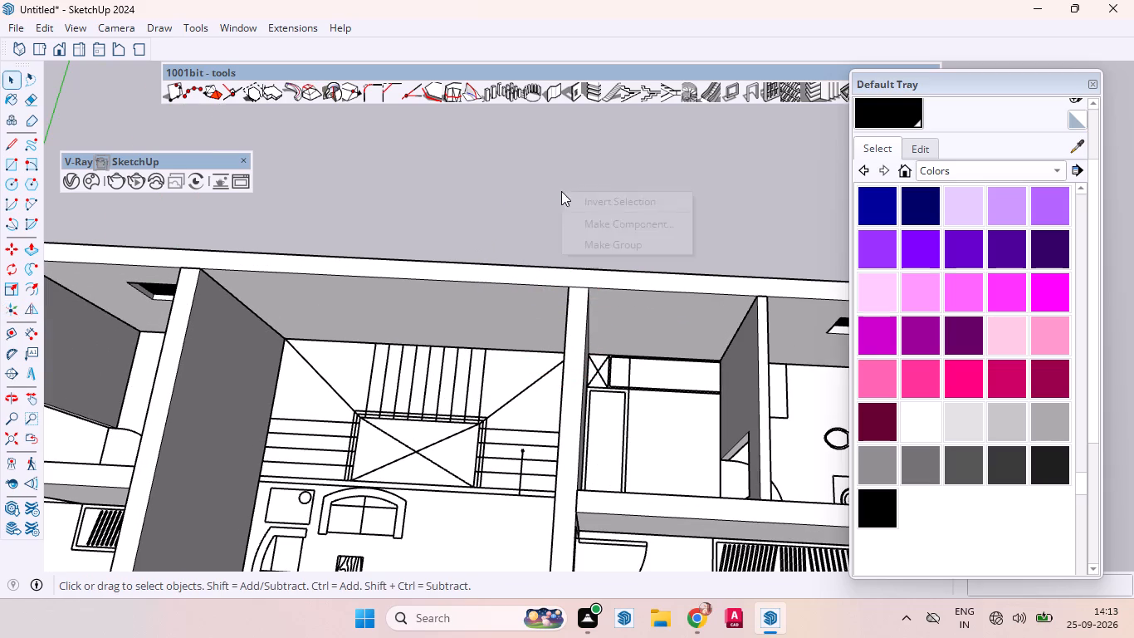
pyautogui.click(584, 241)
pyautogui.scroll(-1, 505, 563)
pyautogui.scroll(2, 542, 524)
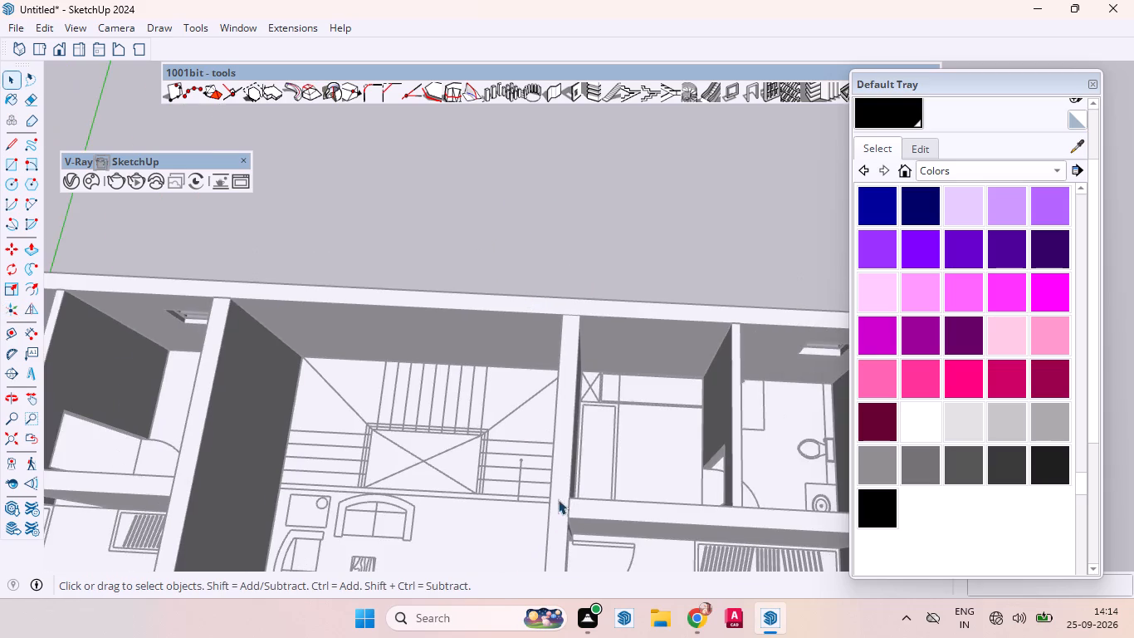
pyautogui.scroll(1, 558, 499)
pyautogui.scroll(-3, 563, 466)
pyautogui.scroll(1, 563, 452)
pyautogui.scroll(-4, 563, 451)
pyautogui.scroll(11, 518, 441)
pyautogui.moveTo(495, 544); pyautogui.dragTo(583, 530, button='middle')
pyautogui.scroll(-5, 496, 434)
pyautogui.scroll(3, 481, 431)
pyautogui.moveTo(667, 531); pyautogui.dragTo(607, 519, button='middle')
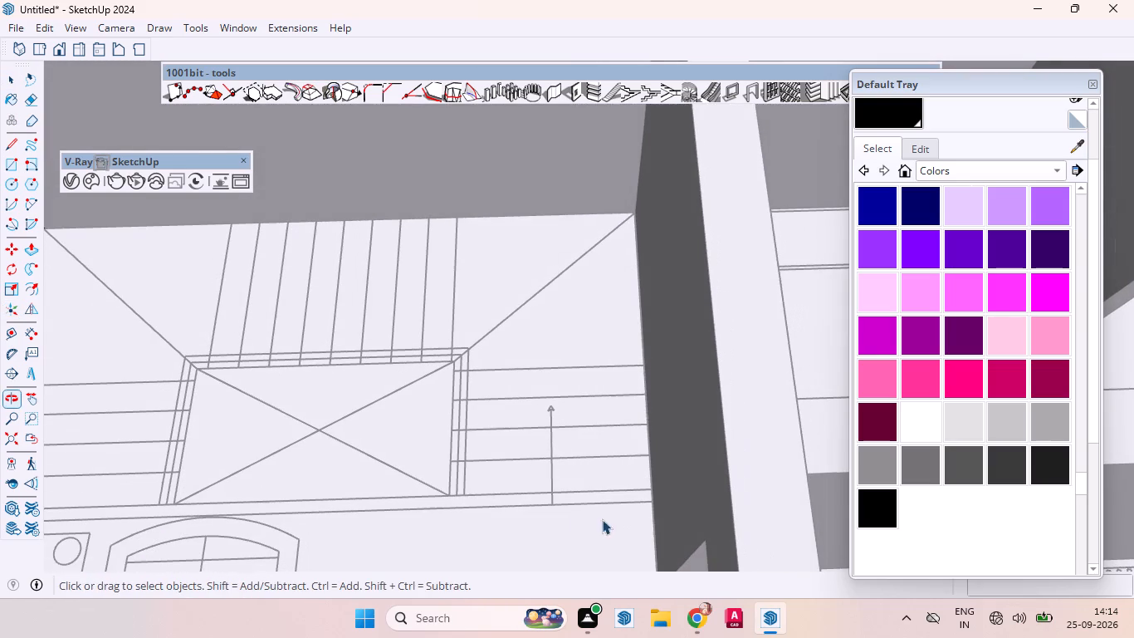
pyautogui.press('r')
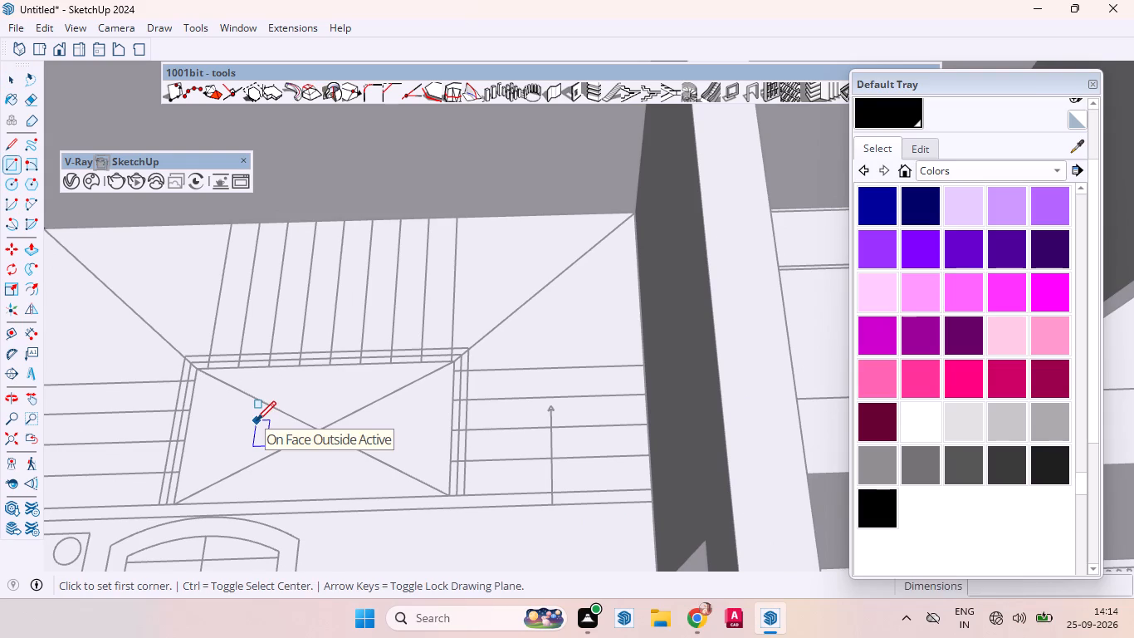
pyautogui.click(452, 462)
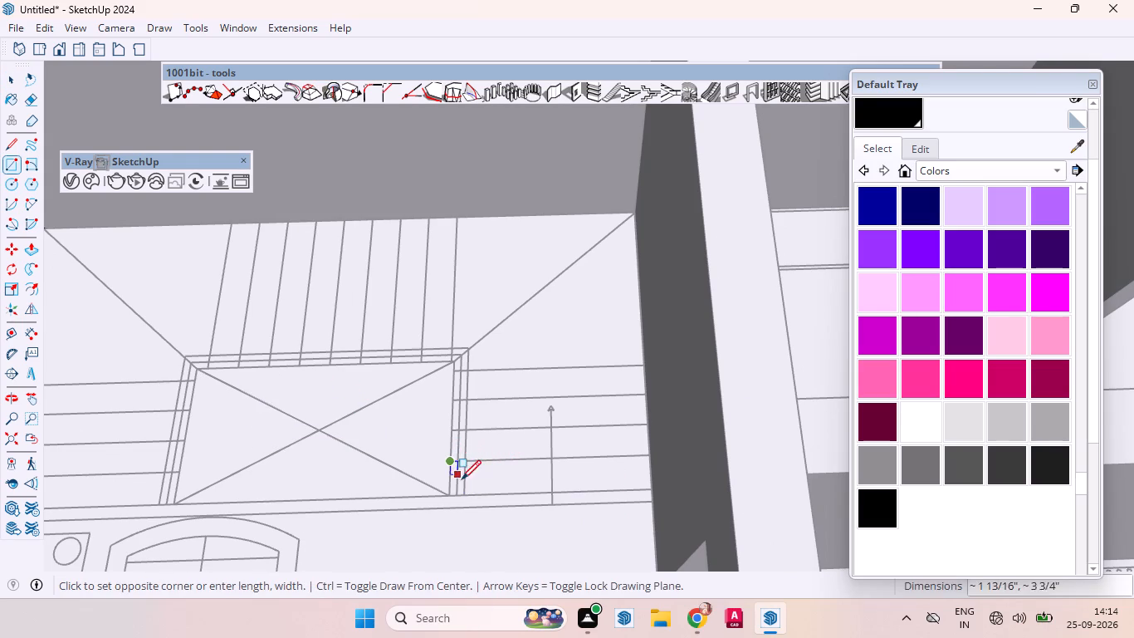
pyautogui.click(654, 489)
# Extrude the tread rectangle upward 6" to form the first step, and leave the group.
pyautogui.press('p')
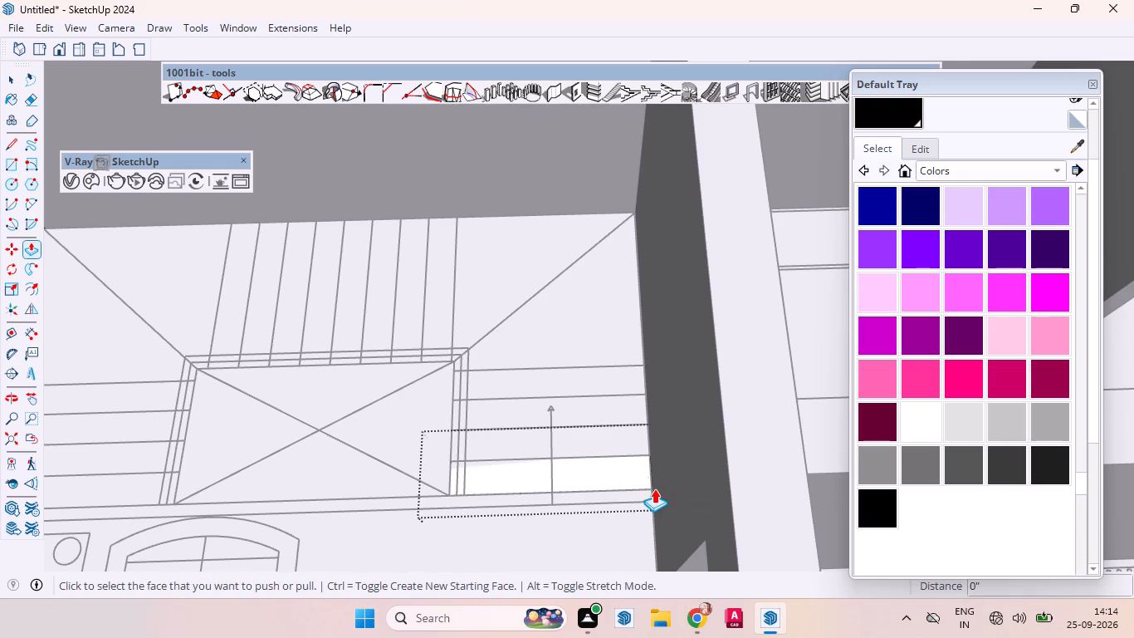
pyautogui.moveTo(617, 468); pyautogui.dragTo(614, 449)
pyautogui.press('6')
pyautogui.press('Return')
pyautogui.press('space')
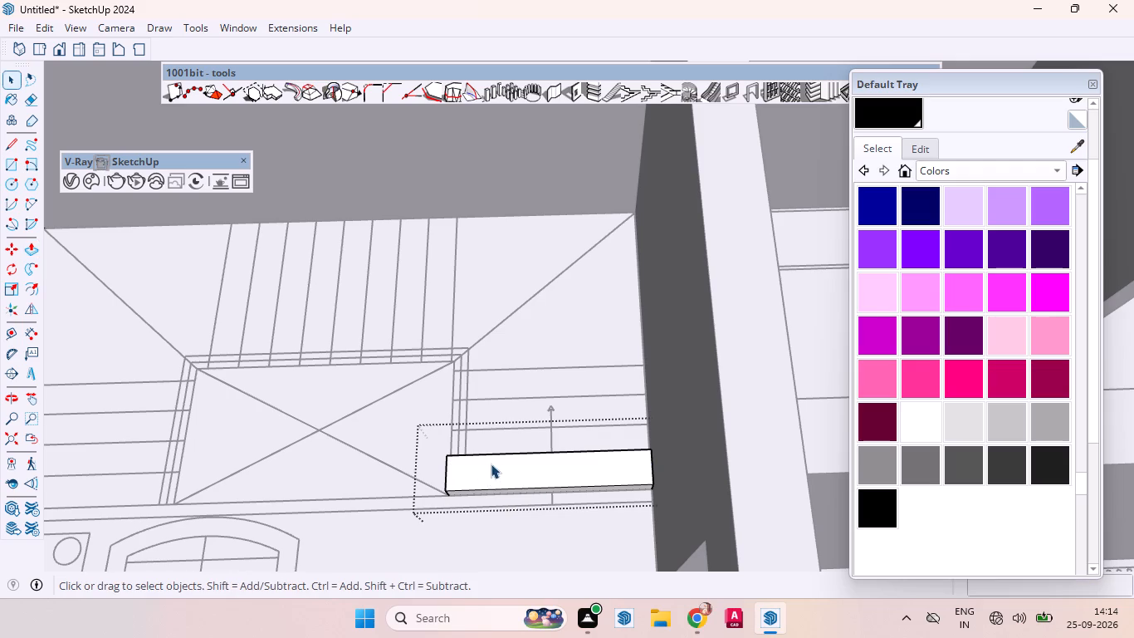
pyautogui.moveTo(523, 468); pyautogui.dragTo(635, 453, button='middle')
pyautogui.scroll(1, 631, 451)
pyautogui.scroll(-7, 493, 478)
pyautogui.scroll(3, 491, 481)
pyautogui.scroll(-7, 491, 481)
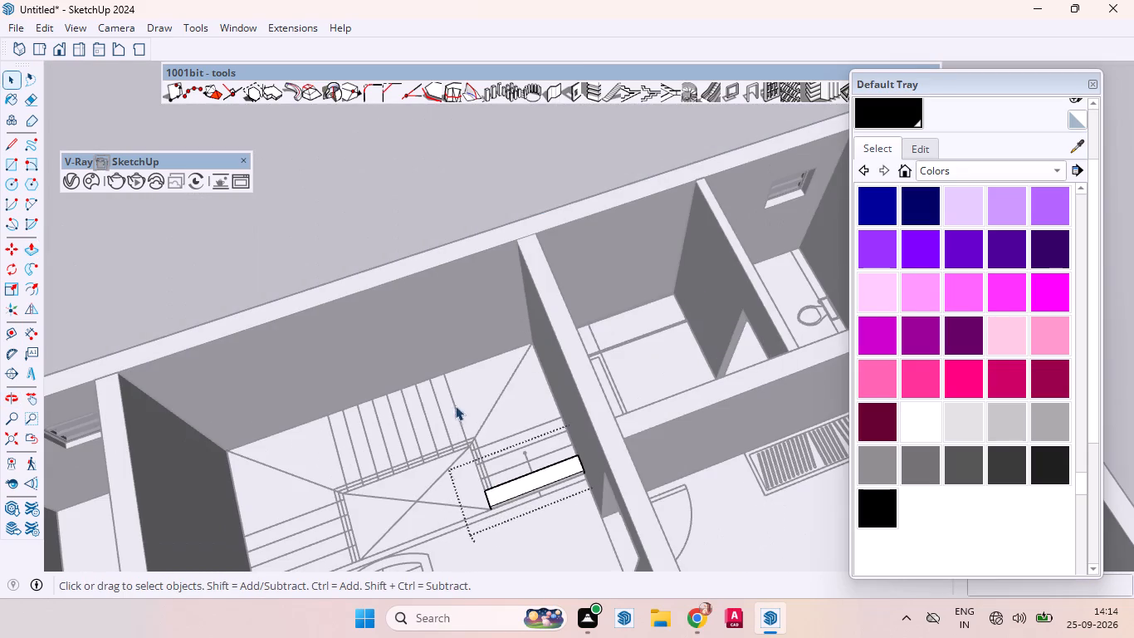
pyautogui.click(345, 211)
# Copy the first step from its lower front corner to its upper back corner, and repeat the copy four times to form the flight.
pyautogui.scroll(2, 480, 442)
pyautogui.scroll(-2, 487, 446)
pyautogui.scroll(1, 487, 446)
pyautogui.scroll(-1, 488, 446)
pyautogui.scroll(1, 488, 446)
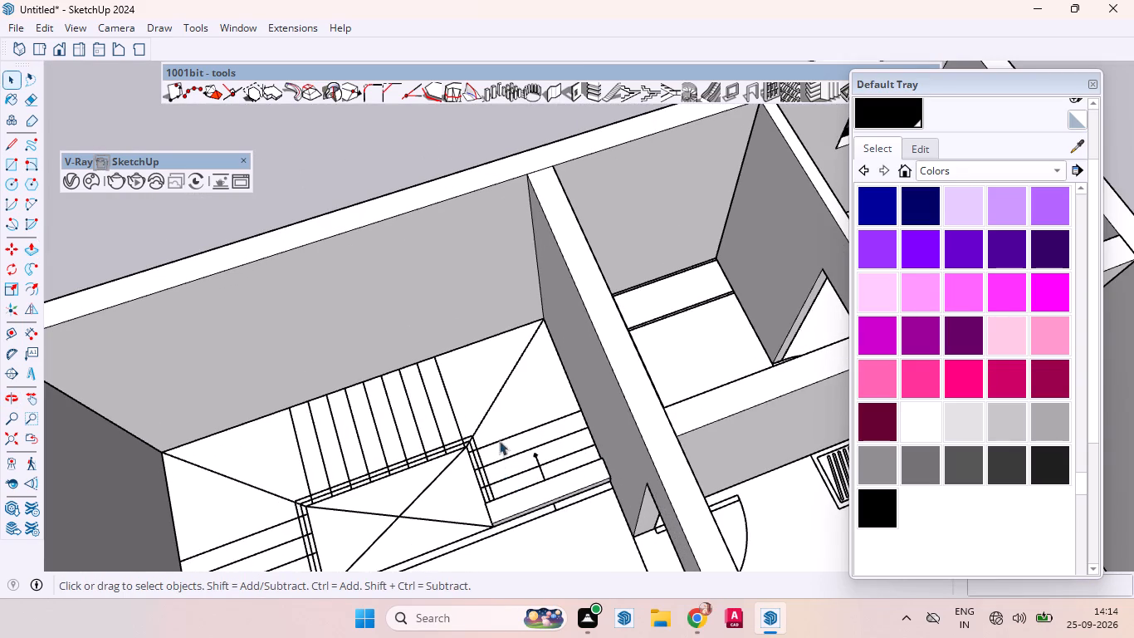
pyautogui.scroll(-6, 545, 445)
pyautogui.moveTo(514, 464); pyautogui.dragTo(650, 444, button='middle')
pyautogui.scroll(2, 610, 503)
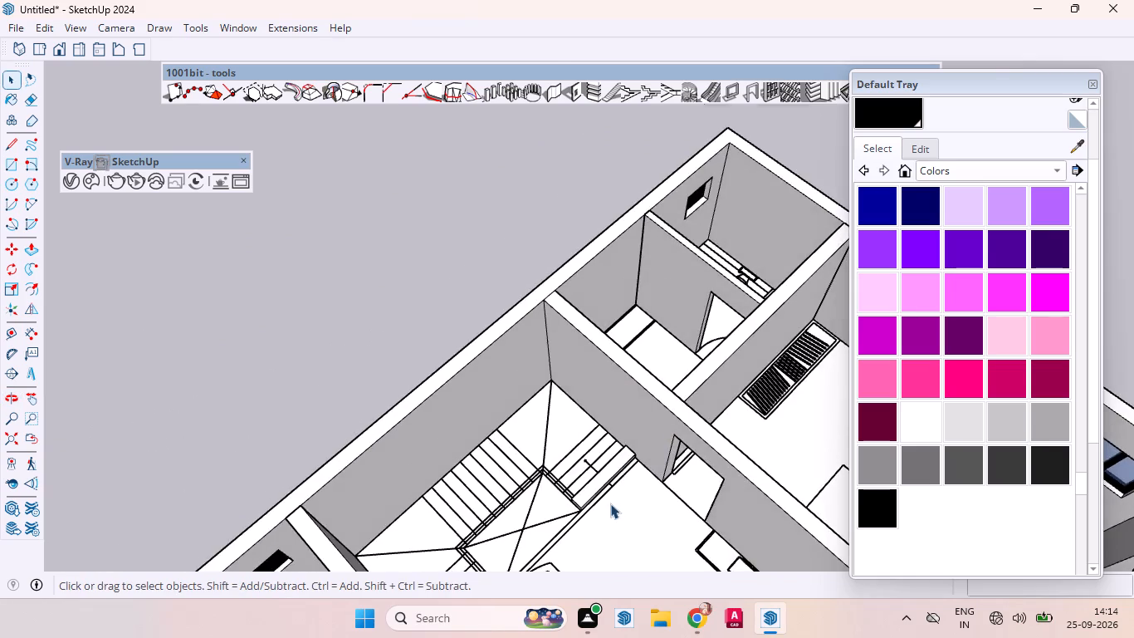
pyautogui.scroll(5, 610, 503)
pyautogui.scroll(-1, 541, 517)
pyautogui.scroll(4, 541, 517)
pyautogui.click(573, 485)
pyautogui.scroll(11, 560, 512)
pyautogui.moveTo(545, 533); pyautogui.dragTo(561, 487, button='middle')
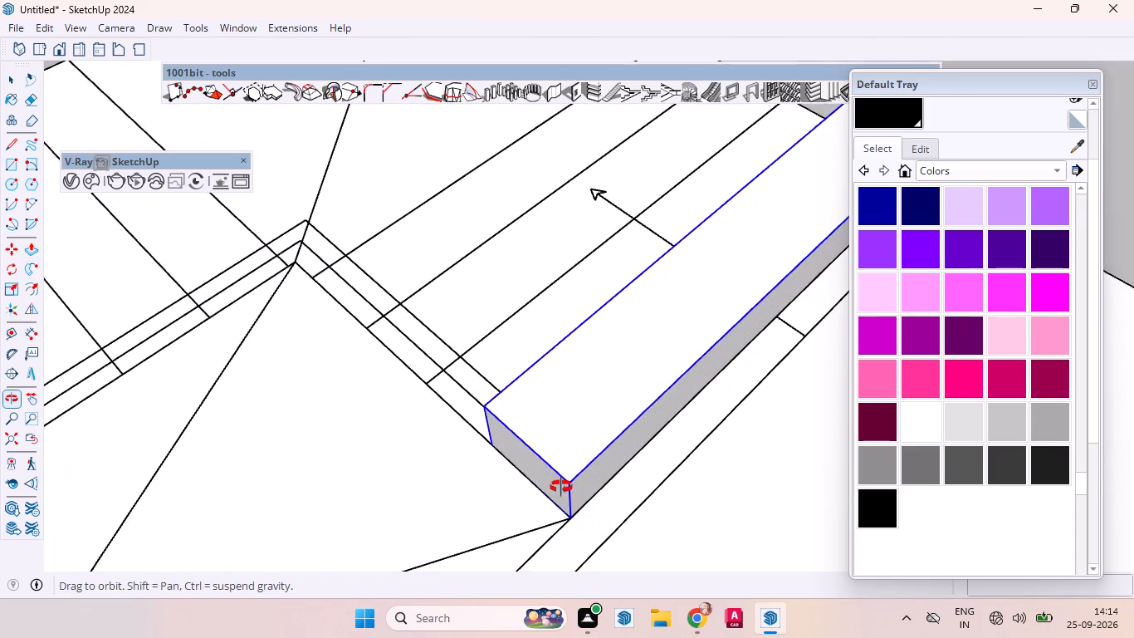
pyautogui.moveTo(561, 487); pyautogui.dragTo(569, 487, button='middle')
pyautogui.press('m')
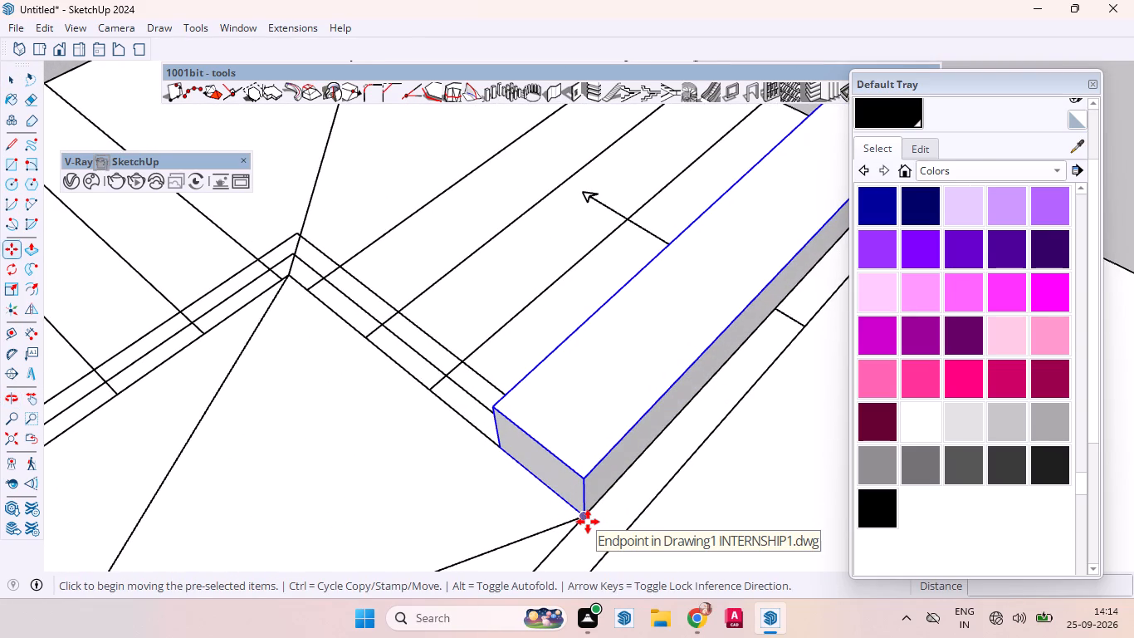
pyautogui.click(588, 522)
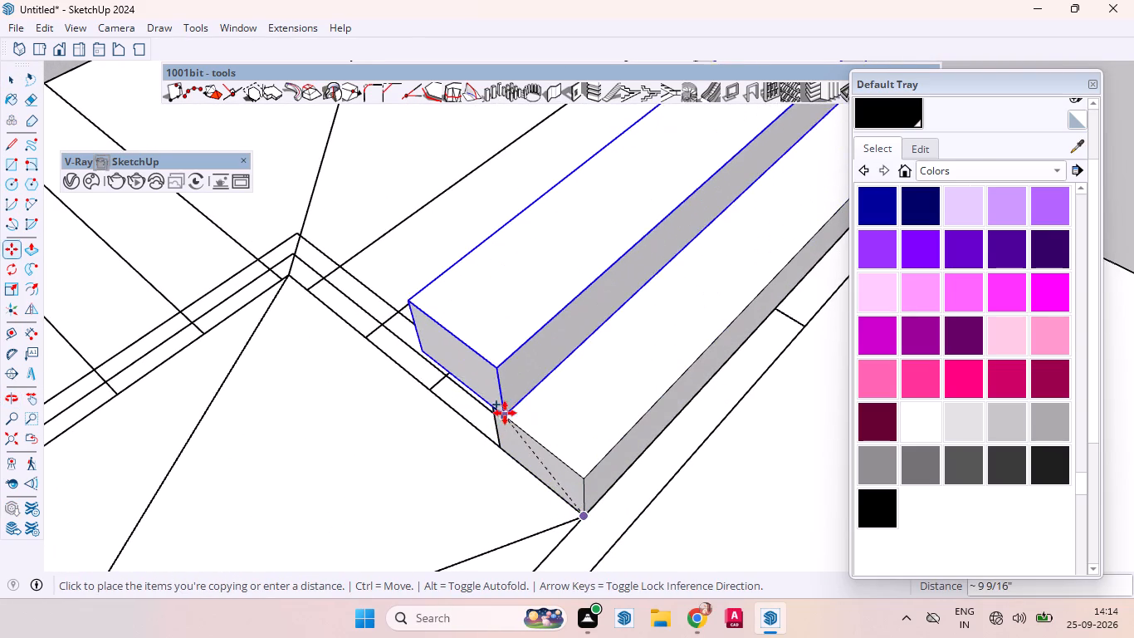
pyautogui.click(496, 401)
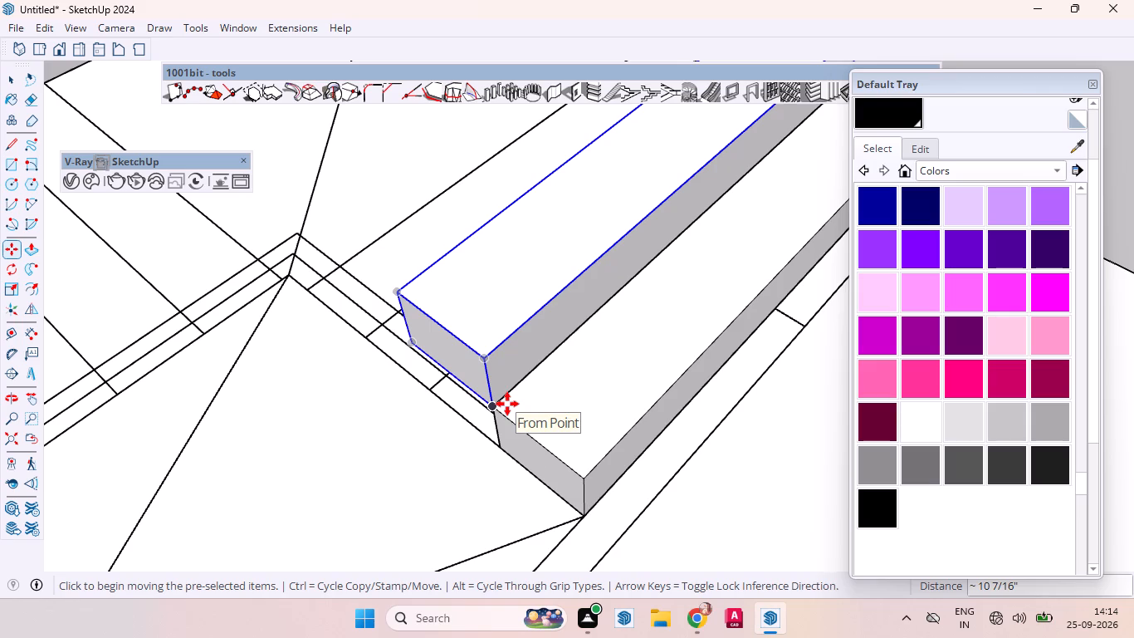
pyautogui.hotkey('shift', '*')
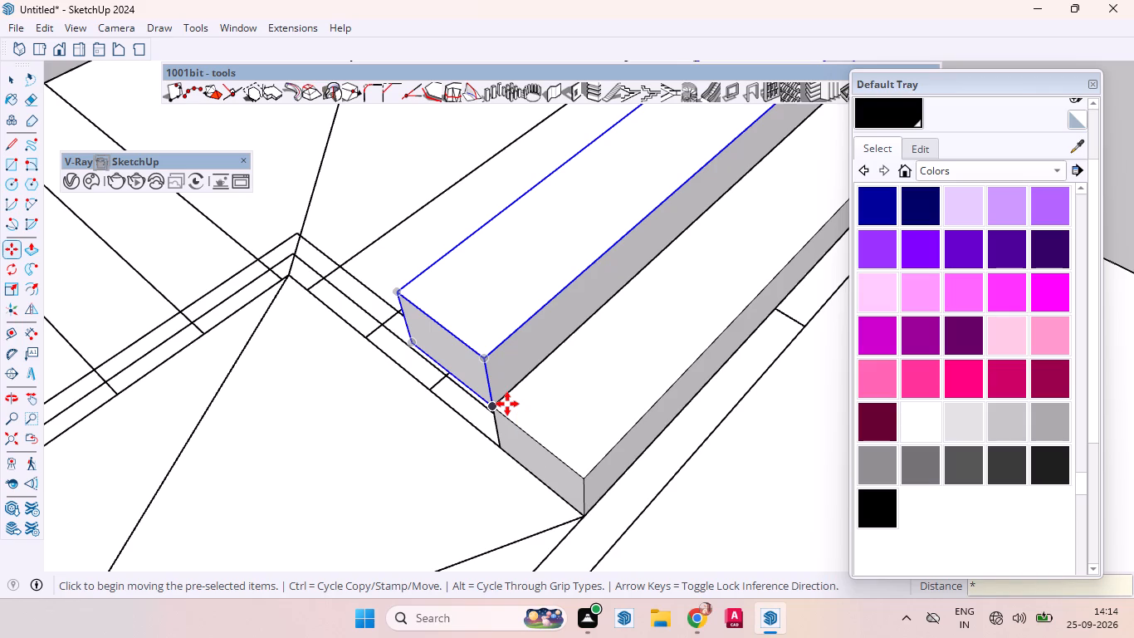
pyautogui.press('4')
pyautogui.press('Return')
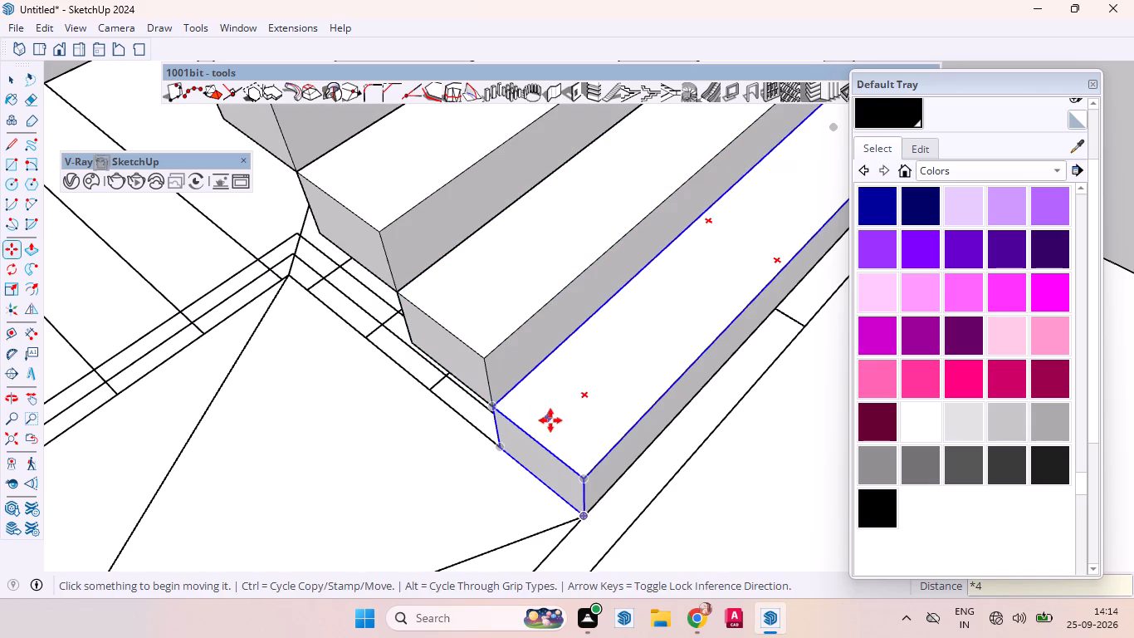
# Delete the topmost fifth step of the staircase flight.
pyautogui.press('space')
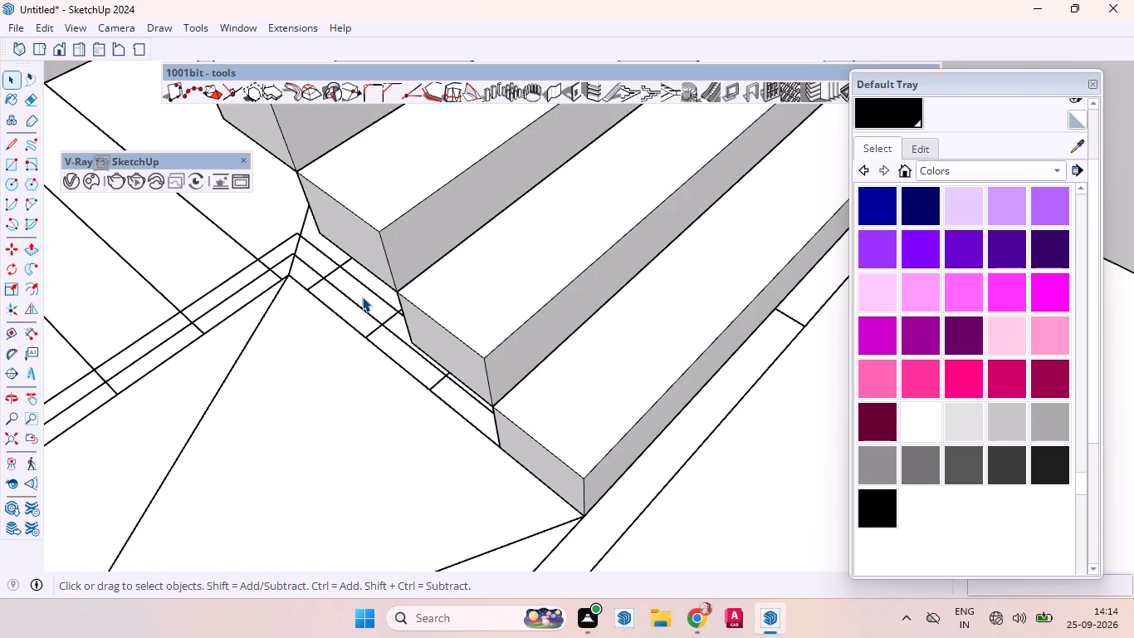
pyautogui.scroll(-2, 340, 300)
pyautogui.scroll(1, 342, 312)
pyautogui.scroll(-5, 342, 312)
pyautogui.scroll(-3, 384, 408)
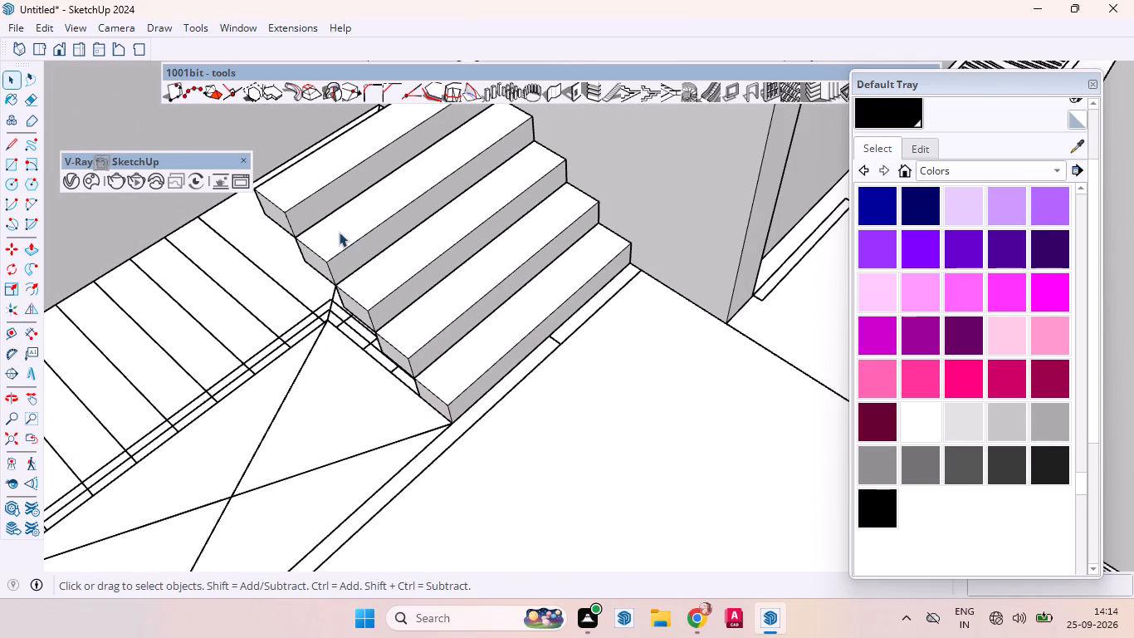
pyautogui.click(313, 203)
pyautogui.press('Delete')
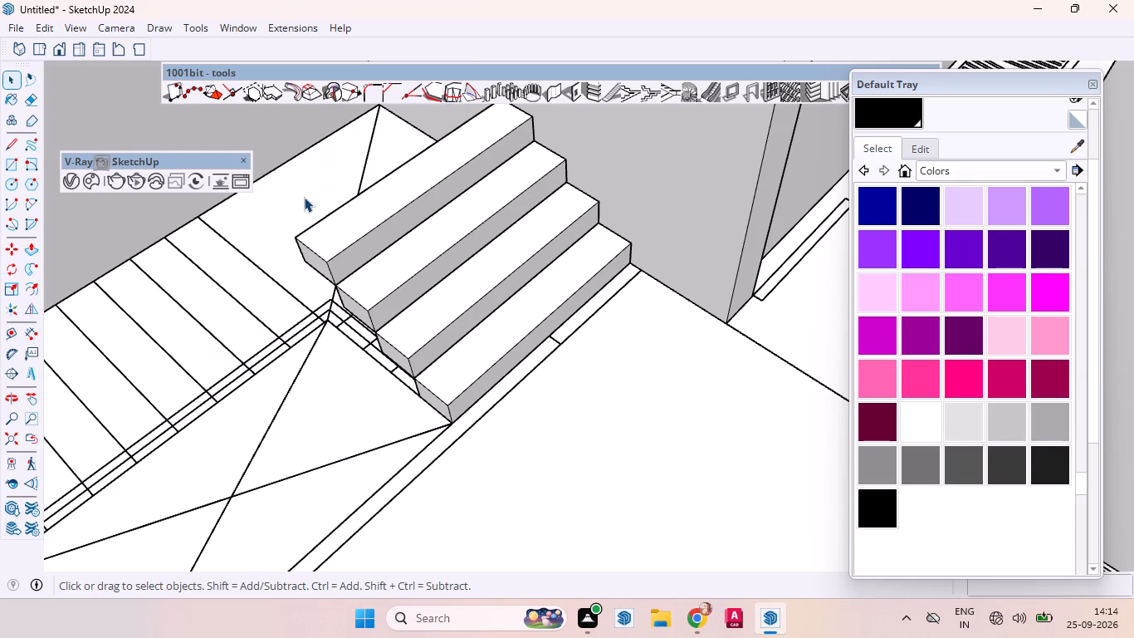
# Push/Pull the back face of the top remaining step about 3' 9" to the wall behind it to form the landing, and leave the group.
pyautogui.scroll(3, 367, 258)
pyautogui.moveTo(325, 371); pyautogui.dragTo(393, 337, button='middle')
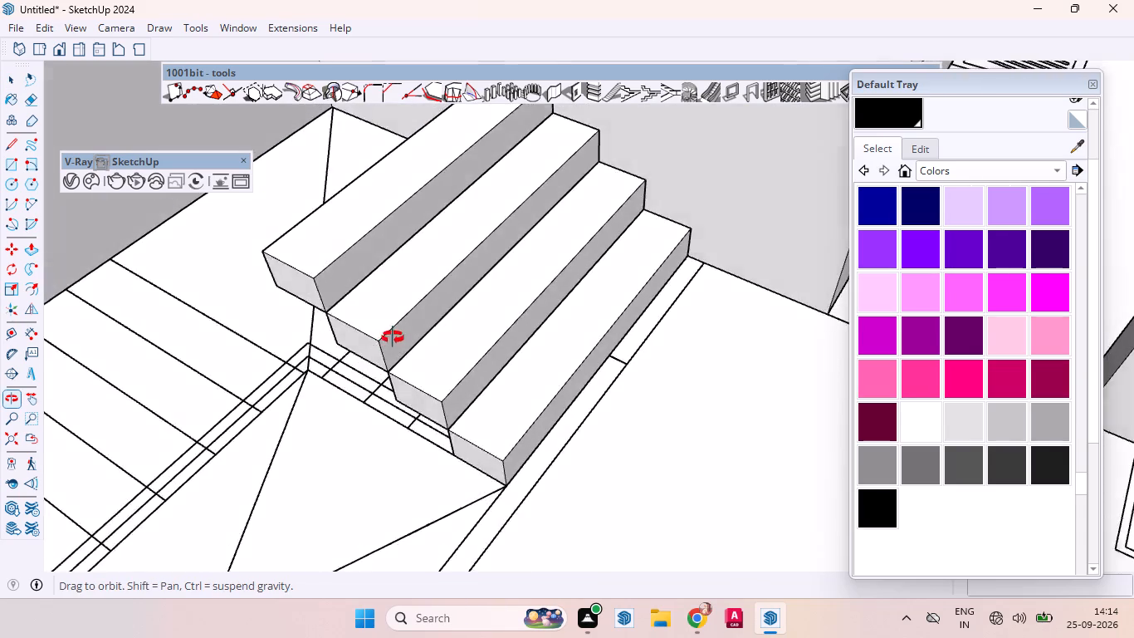
pyautogui.moveTo(393, 337); pyautogui.dragTo(472, 243, button='middle')
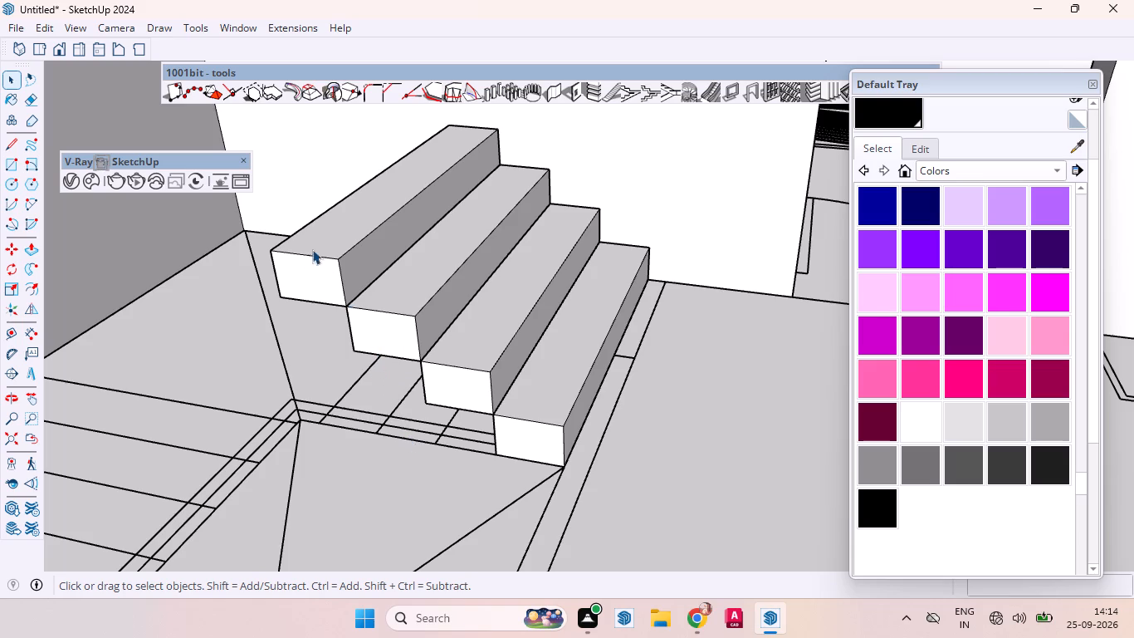
pyautogui.moveTo(374, 385); pyautogui.dragTo(543, 292, button='middle')
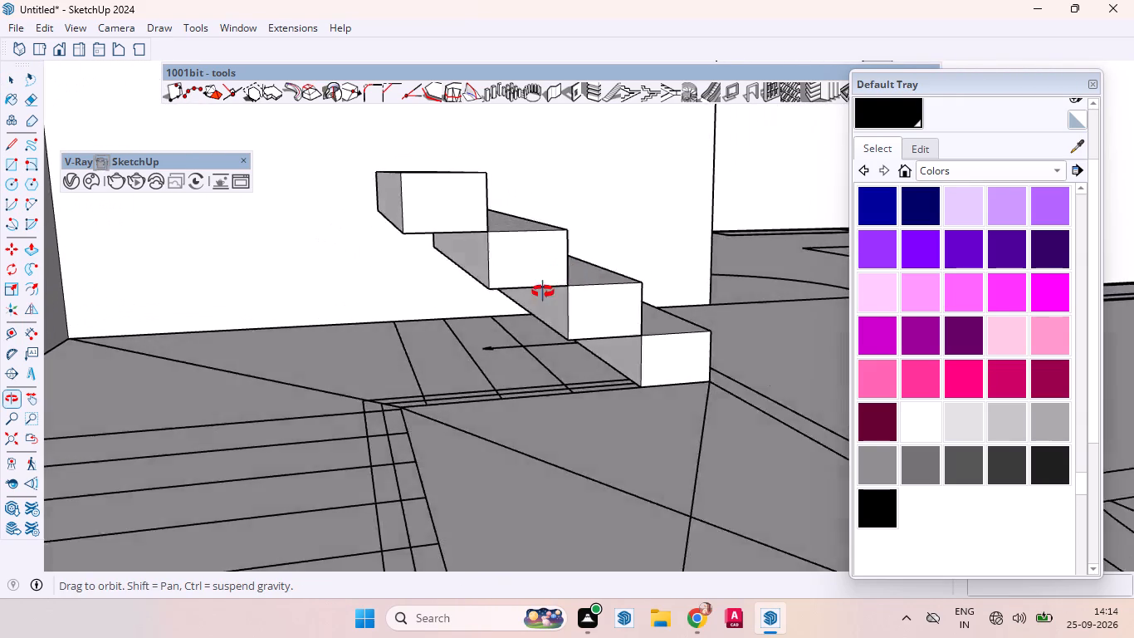
pyautogui.moveTo(543, 292); pyautogui.dragTo(406, 470, button='middle')
pyautogui.scroll(-9, 484, 443)
pyautogui.scroll(1, 475, 415)
pyautogui.scroll(-2, 477, 414)
pyautogui.scroll(1, 480, 410)
pyautogui.moveTo(496, 419); pyautogui.dragTo(486, 421, button='middle')
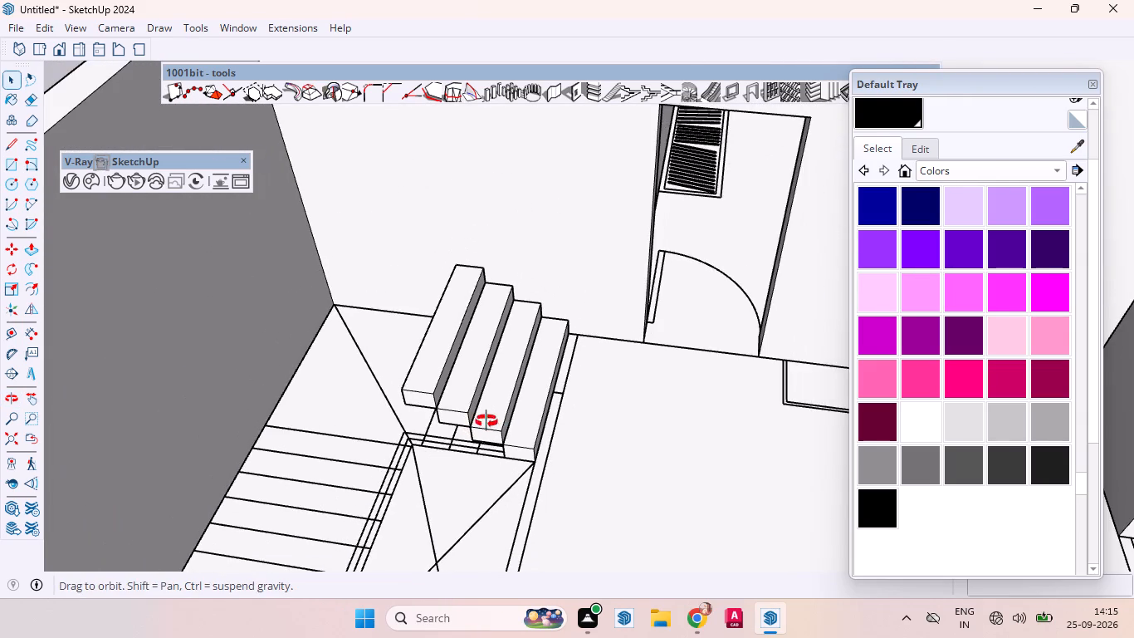
pyautogui.moveTo(486, 421); pyautogui.dragTo(482, 418, button='middle')
pyautogui.scroll(2, 403, 400)
pyautogui.scroll(-1, 407, 404)
pyautogui.scroll(4, 409, 405)
pyautogui.moveTo(355, 363); pyautogui.dragTo(625, 363, button='middle')
pyautogui.doubleClick(541, 415)
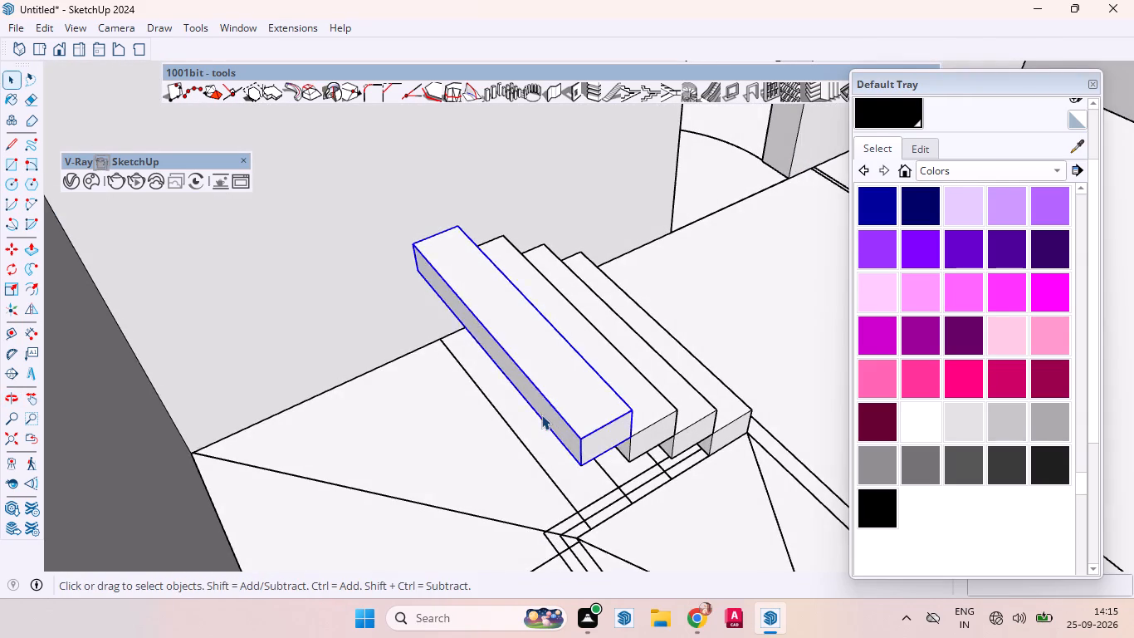
pyautogui.moveTo(544, 411); pyautogui.dragTo(551, 407)
pyautogui.click(543, 415)
pyautogui.click(548, 420)
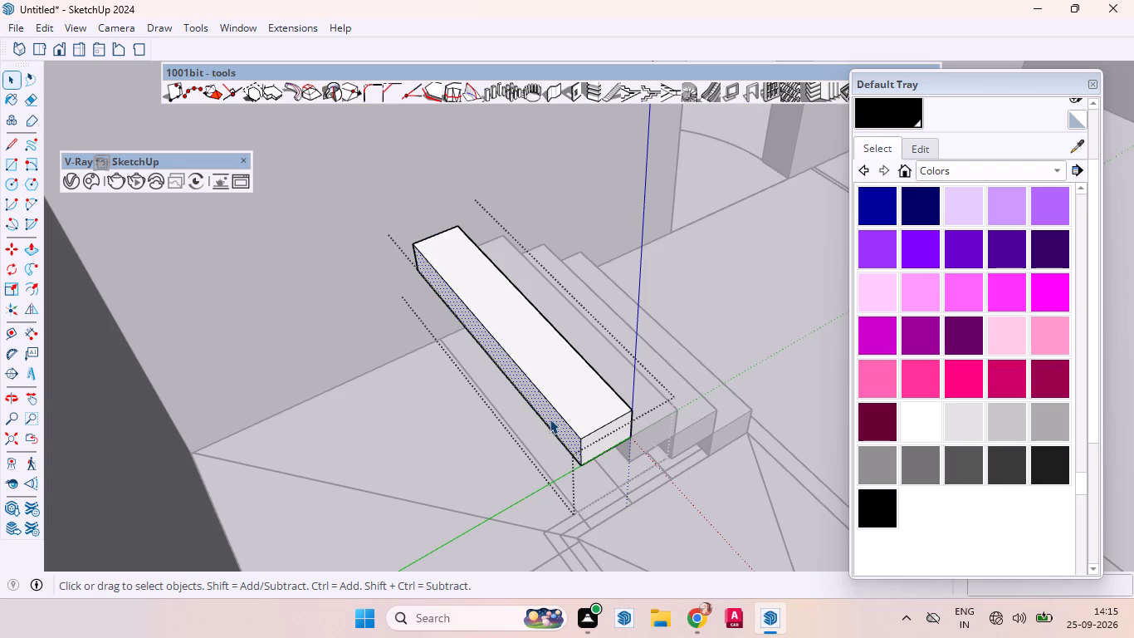
pyautogui.press('p')
pyautogui.click(554, 429)
pyautogui.scroll(-4, 394, 459)
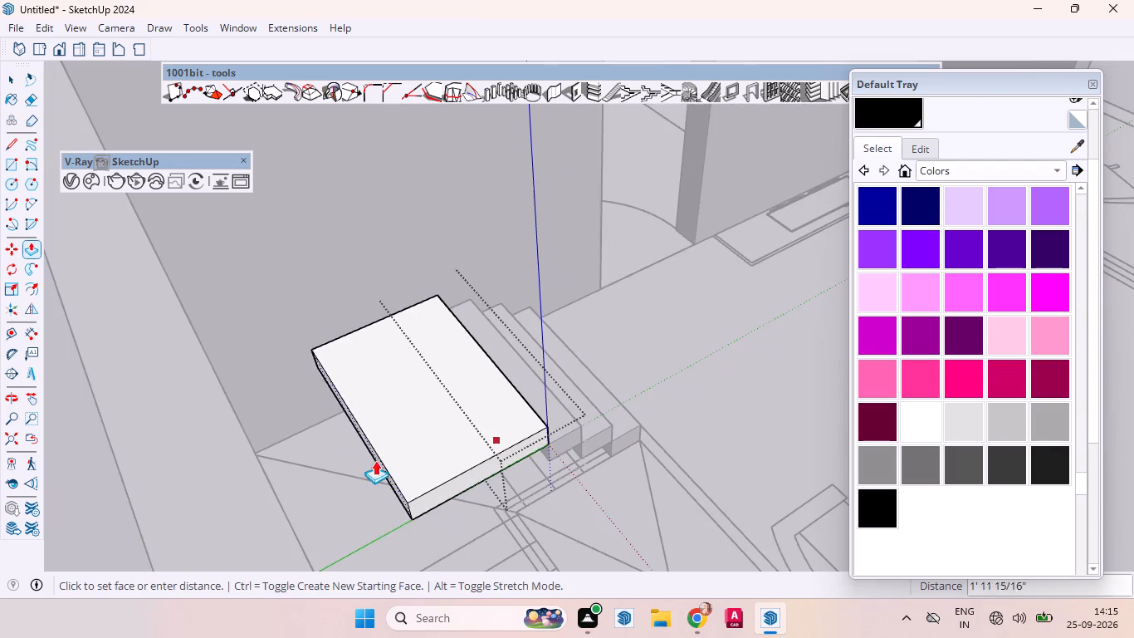
pyautogui.moveTo(334, 472); pyautogui.dragTo(296, 475, button='middle')
pyautogui.scroll(1, 296, 475)
pyautogui.scroll(-1, 296, 475)
pyautogui.click(162, 495)
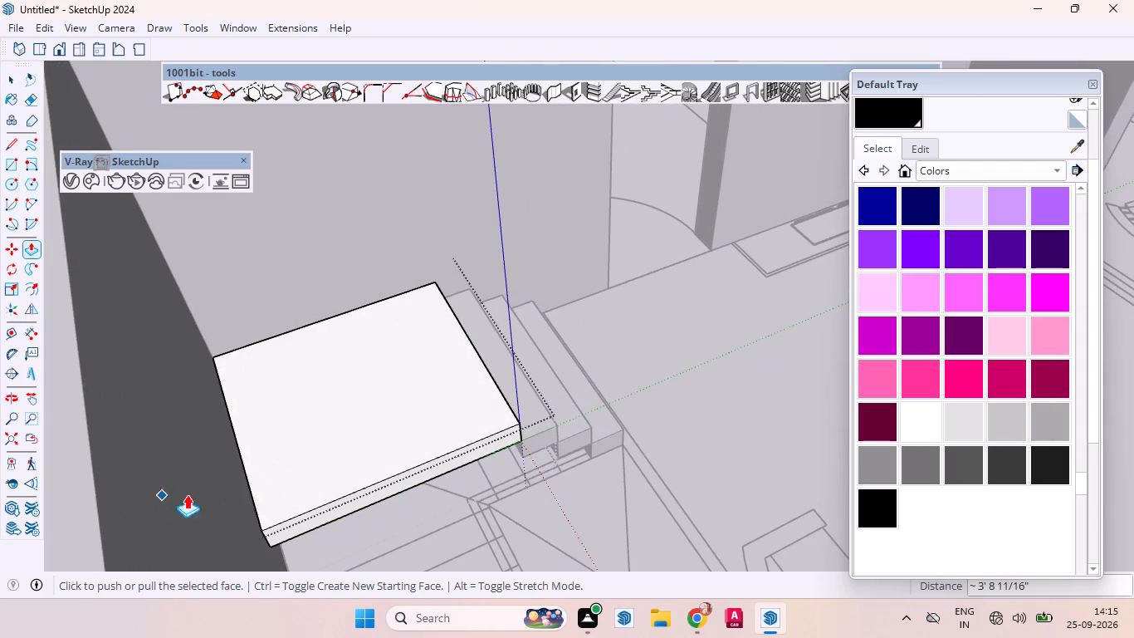
pyautogui.press('space')
pyautogui.scroll(-3, 264, 492)
pyautogui.scroll(1, 265, 492)
pyautogui.scroll(-8, 266, 492)
pyautogui.scroll(1, 275, 478)
pyautogui.scroll(-2, 275, 478)
pyautogui.moveTo(290, 515); pyautogui.dragTo(0, 491, button='middle')
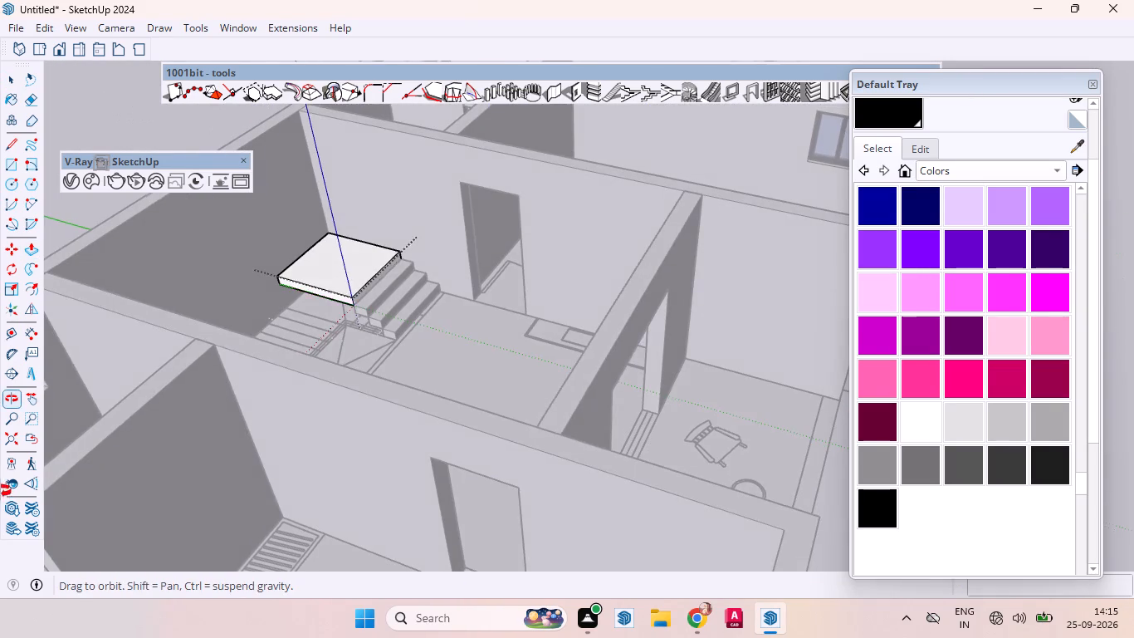
pyautogui.moveTo(0, 491); pyautogui.dragTo(4, 497, button='middle')
pyautogui.scroll(1, 30, 505)
pyautogui.scroll(-6, 364, 635)
pyautogui.scroll(-5, 335, 464)
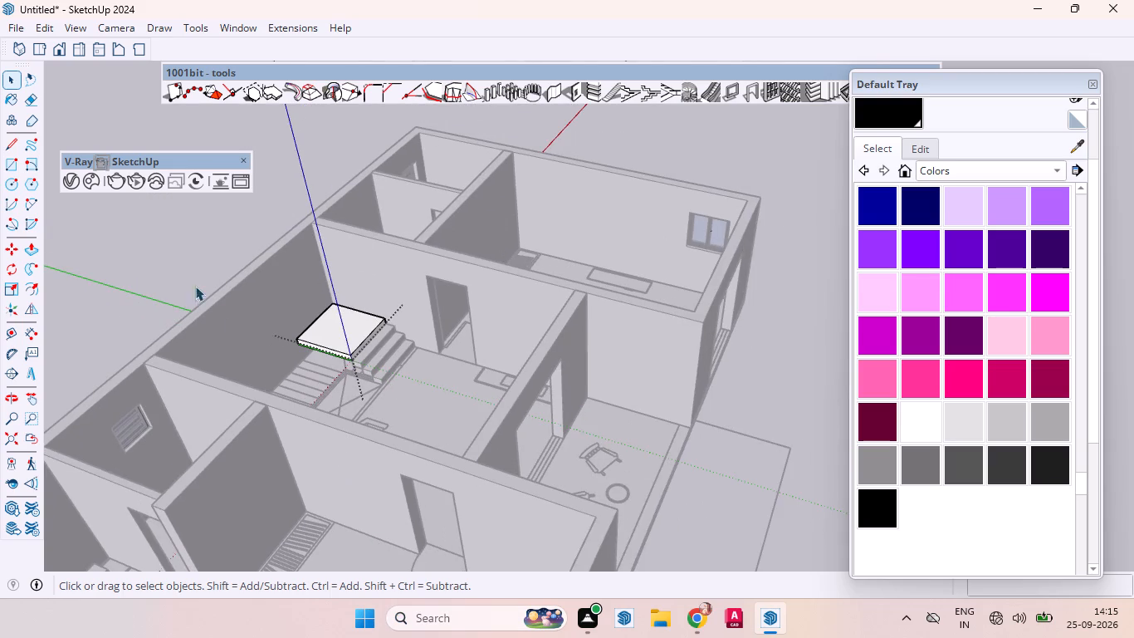
pyautogui.click(90, 223)
# Copy the bottom step about 2' 6" out onto the open hall floor in front of the flight.
pyautogui.scroll(-1, 194, 271)
pyautogui.scroll(5, 376, 347)
pyautogui.moveTo(389, 393); pyautogui.dragTo(234, 467, button='middle')
pyautogui.scroll(3, 329, 397)
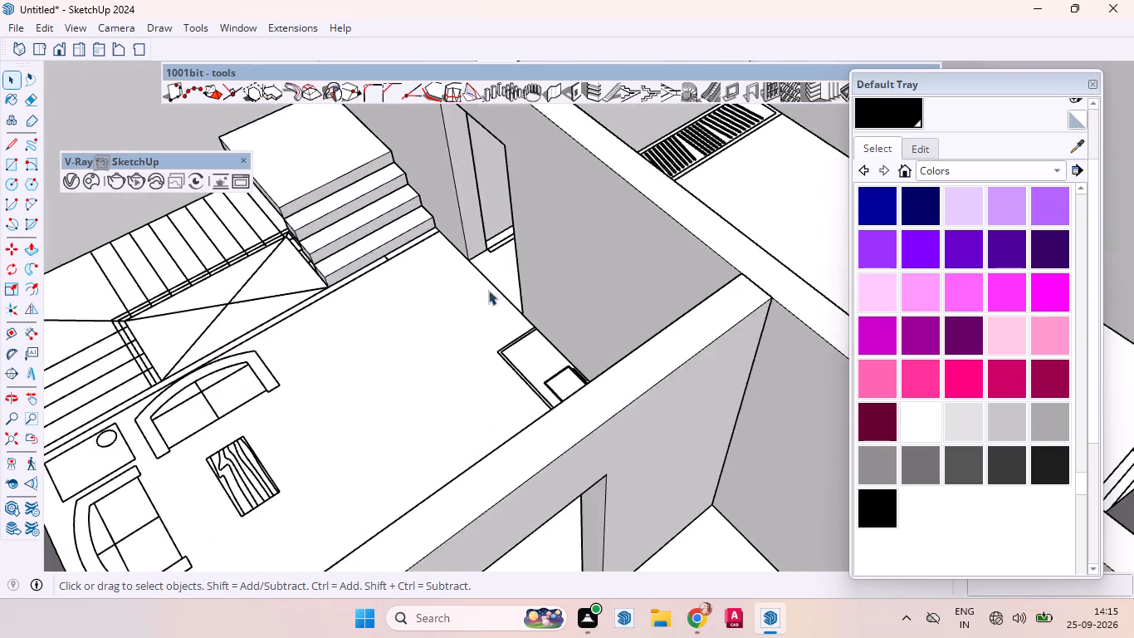
pyautogui.scroll(3, 488, 290)
pyautogui.scroll(-3, 368, 298)
pyautogui.scroll(3, 359, 299)
pyautogui.click(315, 246)
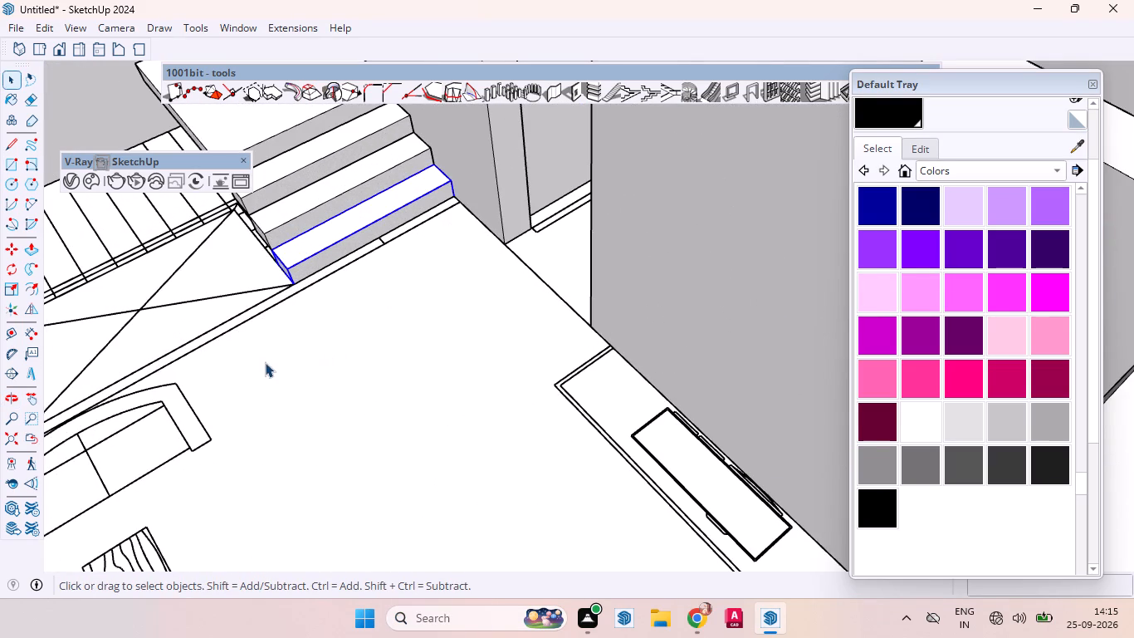
pyautogui.press('m')
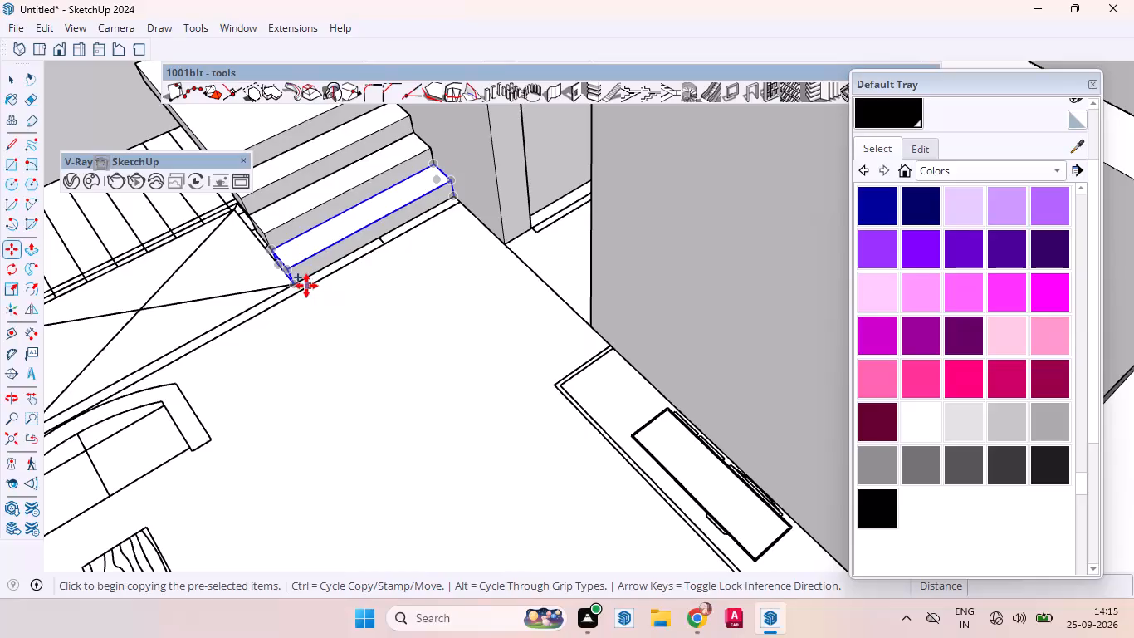
pyautogui.click(301, 286)
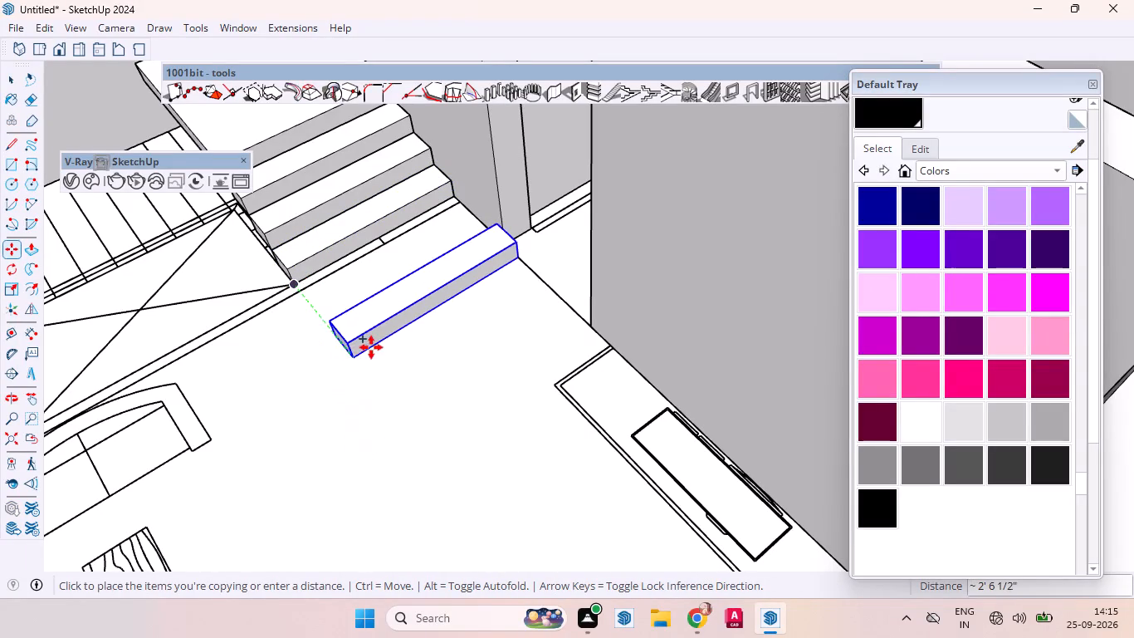
pyautogui.click(371, 347)
# Rotate the copied step 90 degrees on the floor plane.
pyautogui.press('q')
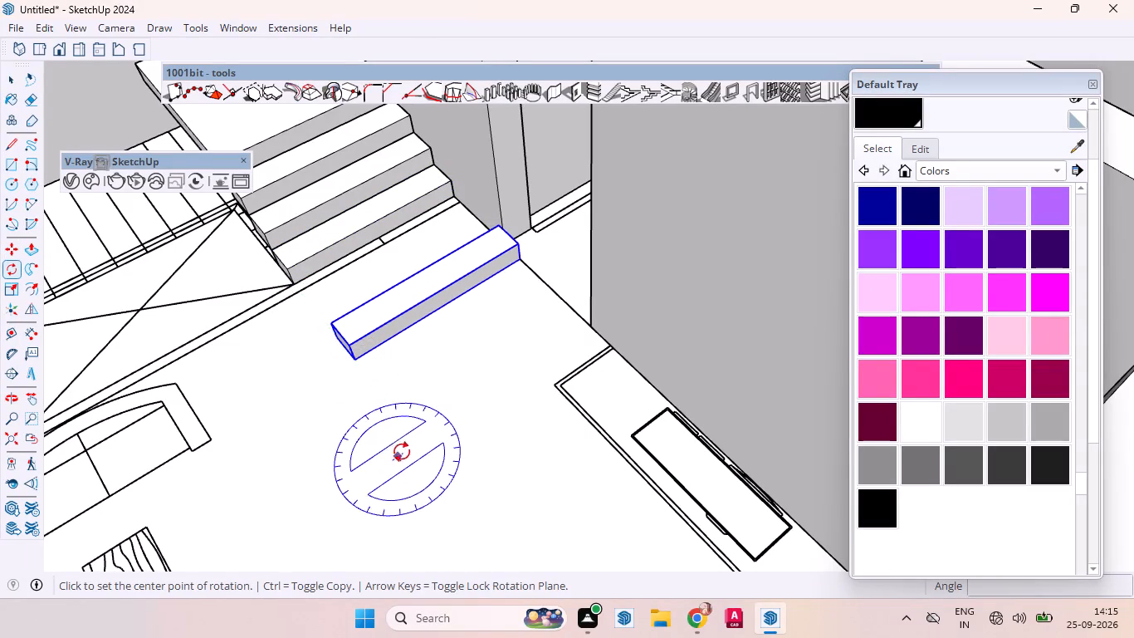
pyautogui.click(399, 443)
pyautogui.click(447, 389)
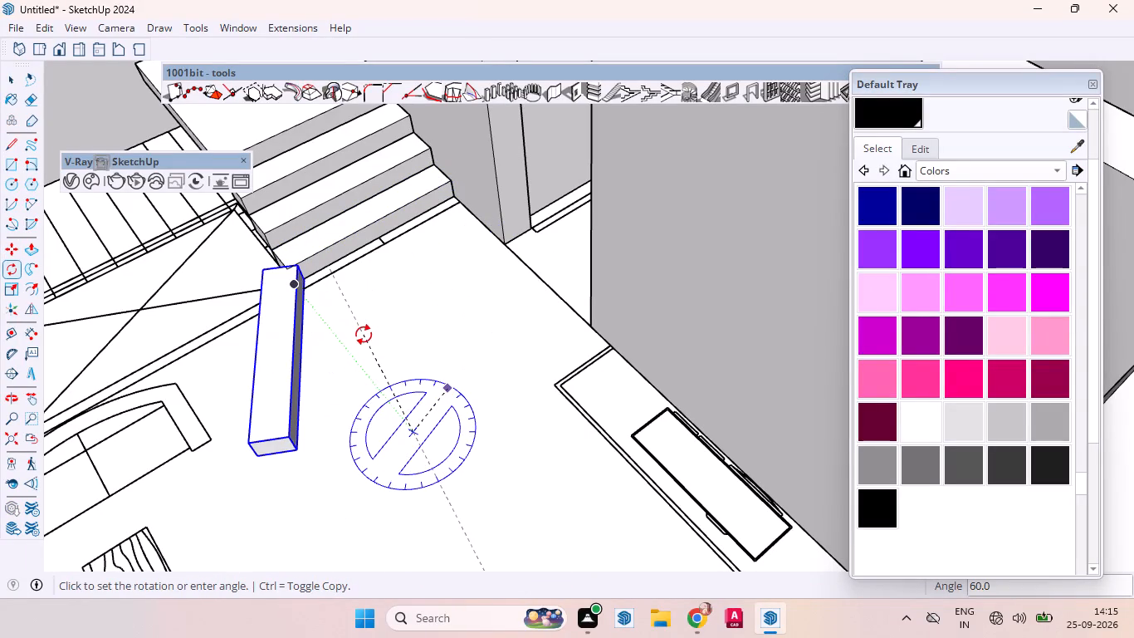
pyautogui.write('90')
pyautogui.press('Return')
pyautogui.press('space')
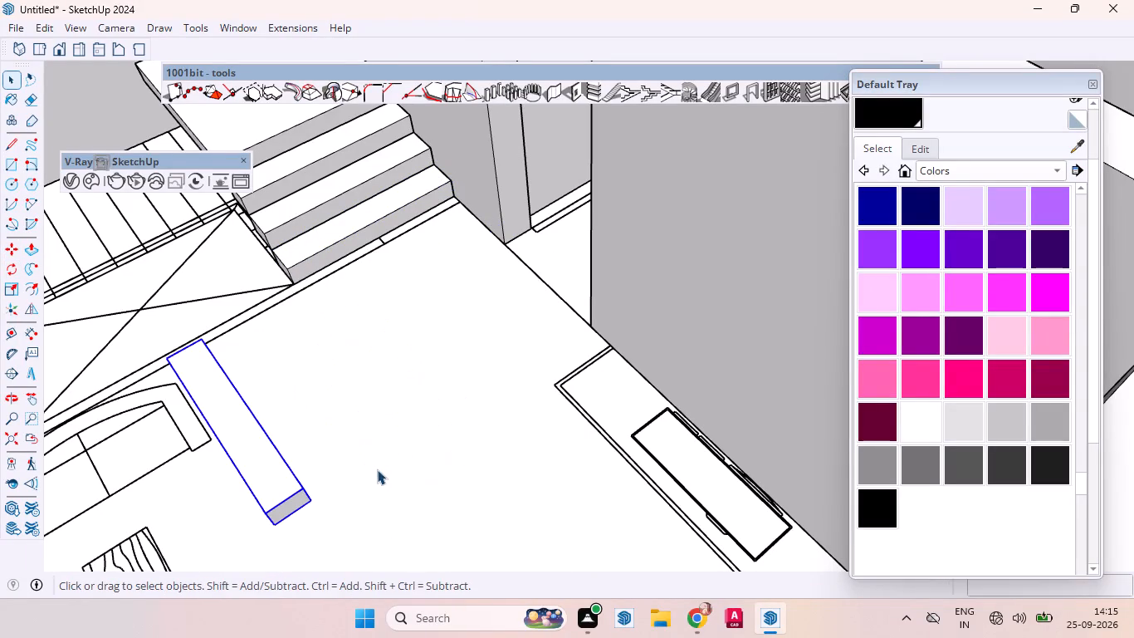
# Move the rotated step by its lower corner onto the landing's upper front corner, above the plan's second flight.
pyautogui.moveTo(372, 469); pyautogui.dragTo(191, 483, button='middle')
pyautogui.scroll(7, 188, 439)
pyautogui.scroll(-1, 214, 445)
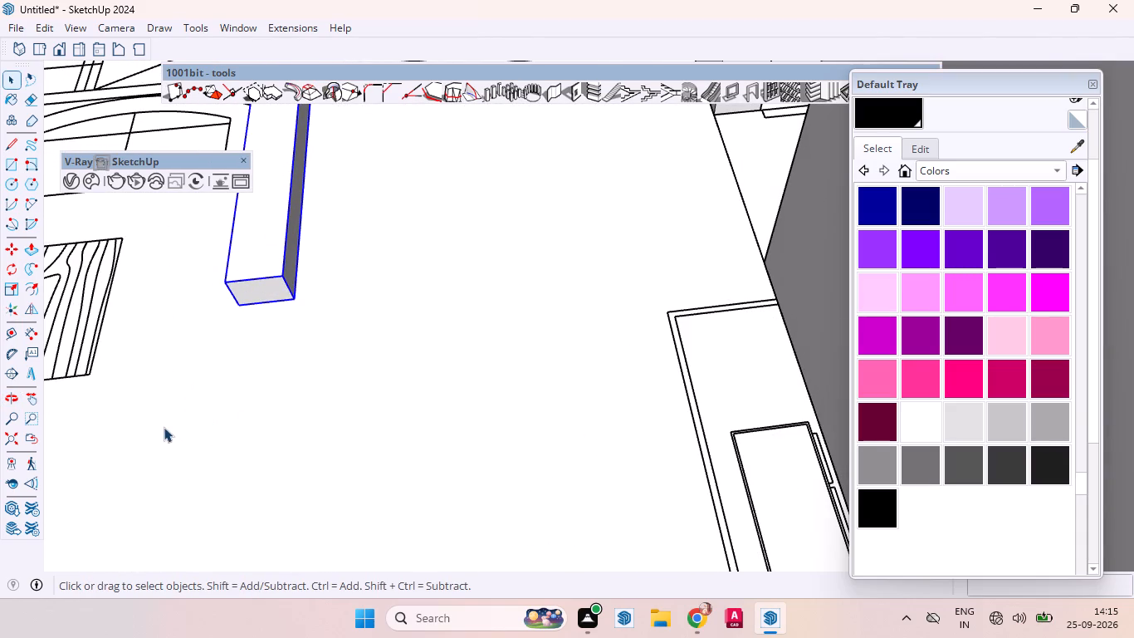
pyautogui.press('m')
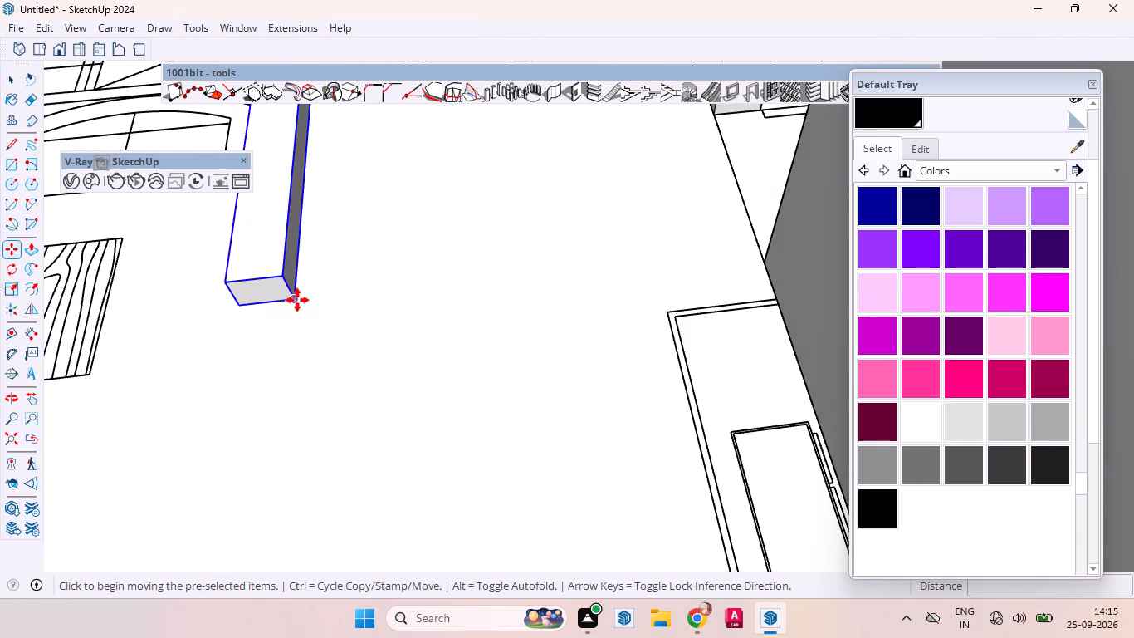
pyautogui.click(297, 300)
pyautogui.scroll(-8, 299, 344)
pyautogui.scroll(4, 303, 415)
pyautogui.scroll(-9, 303, 415)
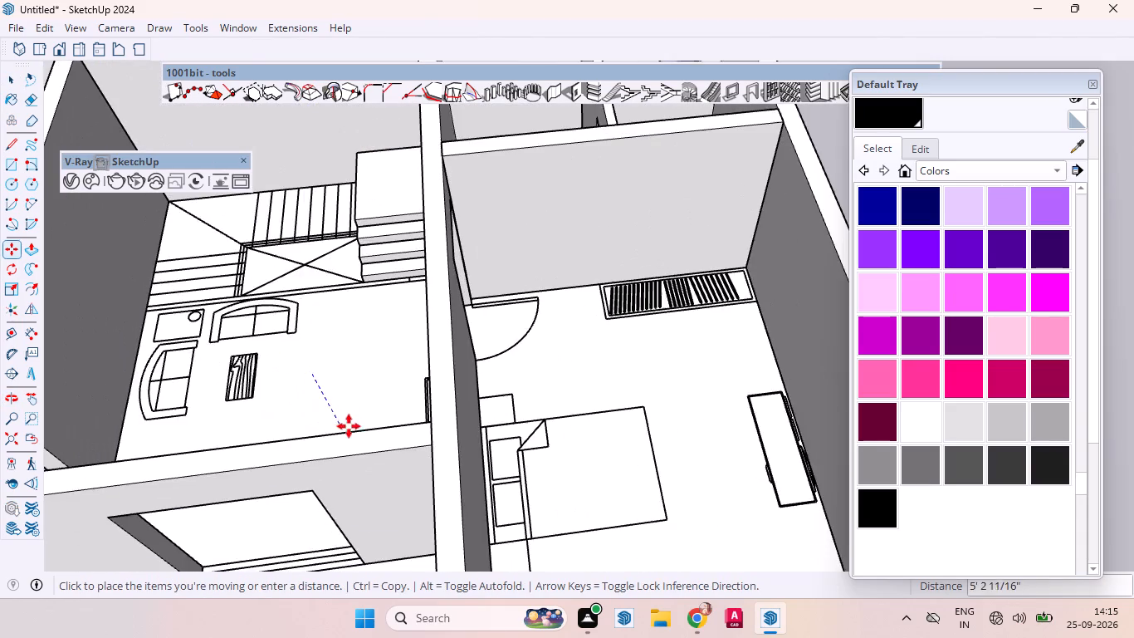
pyautogui.scroll(-4, 349, 418)
pyautogui.scroll(13, 355, 238)
pyautogui.scroll(-1, 349, 307)
pyautogui.scroll(10, 349, 307)
pyautogui.scroll(-1, 350, 305)
pyautogui.scroll(2, 351, 304)
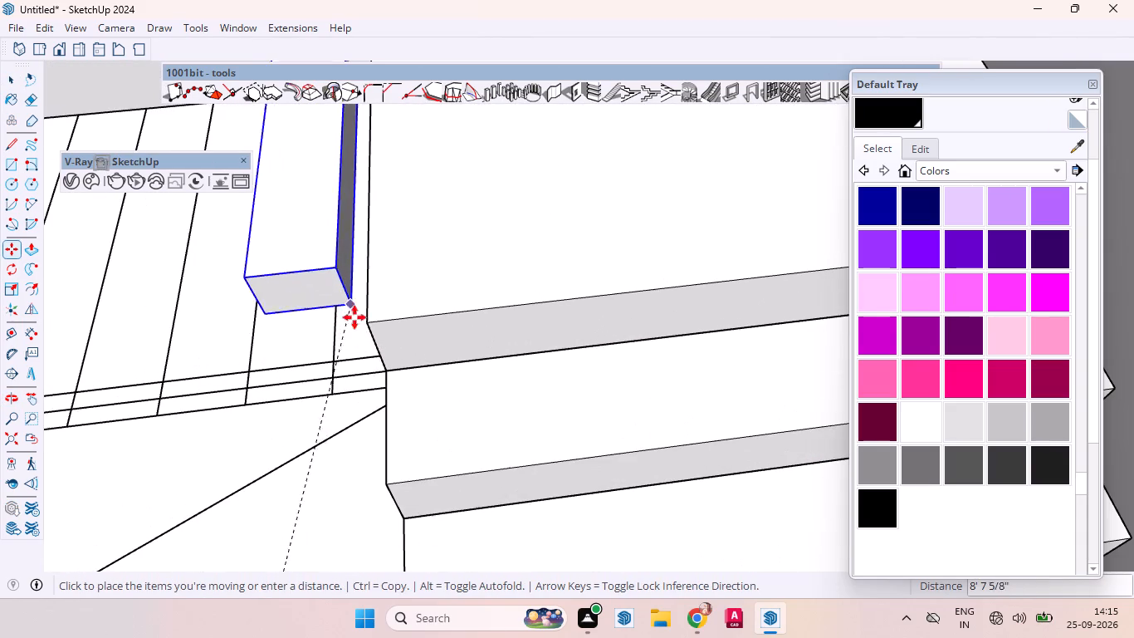
pyautogui.click(368, 321)
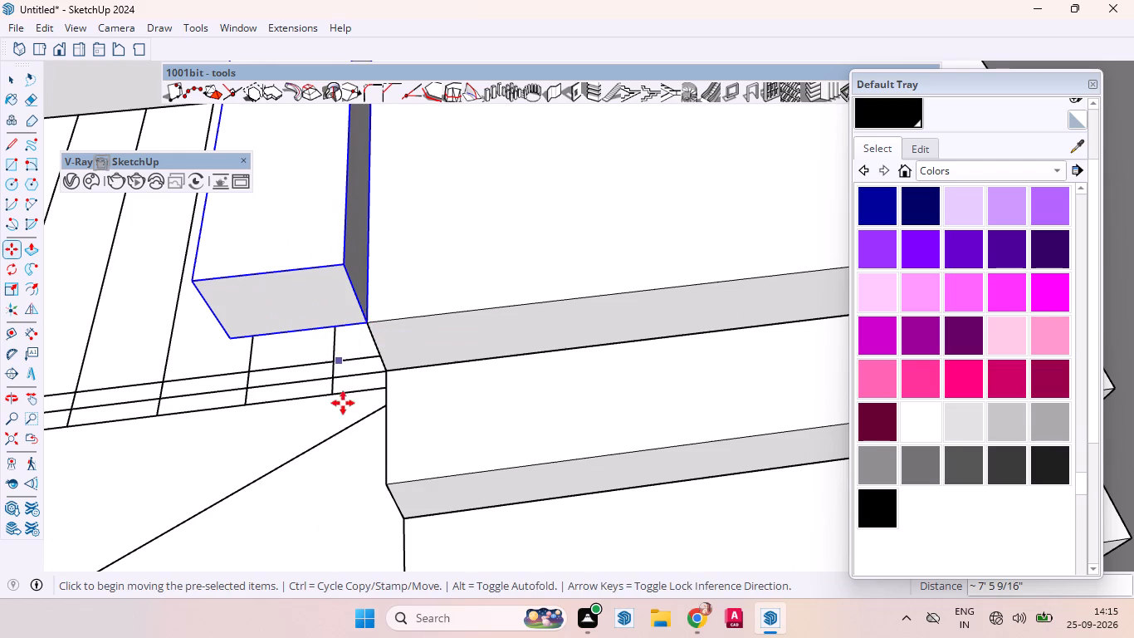
# Examine from several angles how the rotated step's lower corner meets the landing's upper corner.
pyautogui.scroll(-8, 350, 404)
pyautogui.scroll(2, 391, 420)
pyautogui.scroll(-3, 393, 420)
pyautogui.moveTo(354, 402); pyautogui.dragTo(429, 226, button='middle')
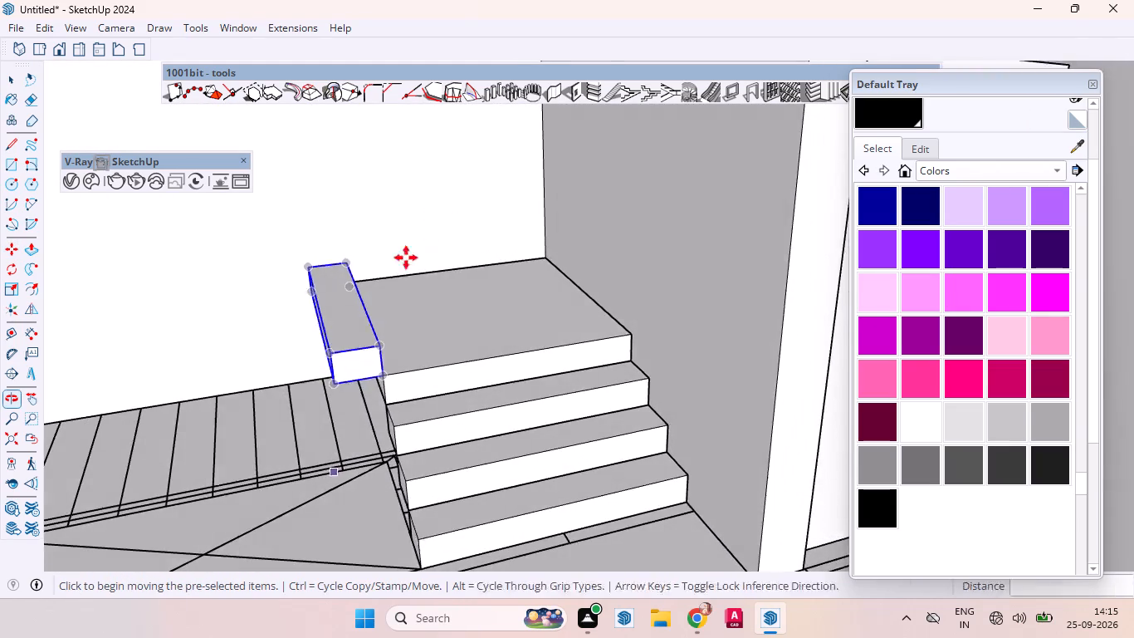
pyautogui.scroll(3, 345, 362)
pyautogui.scroll(-2, 346, 374)
pyautogui.scroll(12, 347, 375)
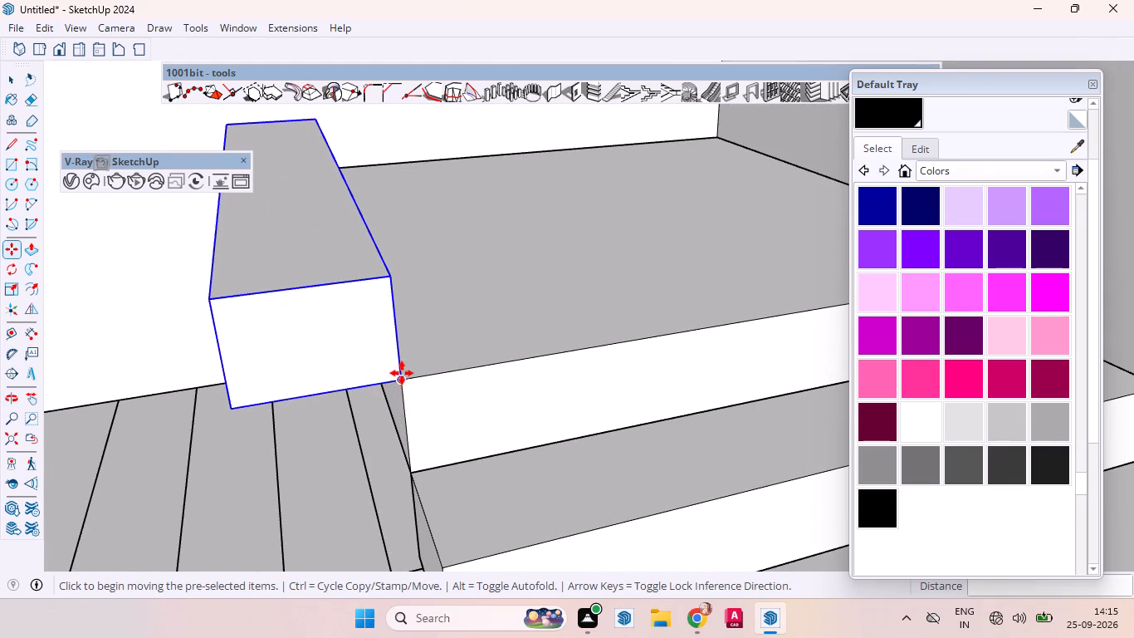
pyautogui.click(402, 373)
pyautogui.click(407, 381)
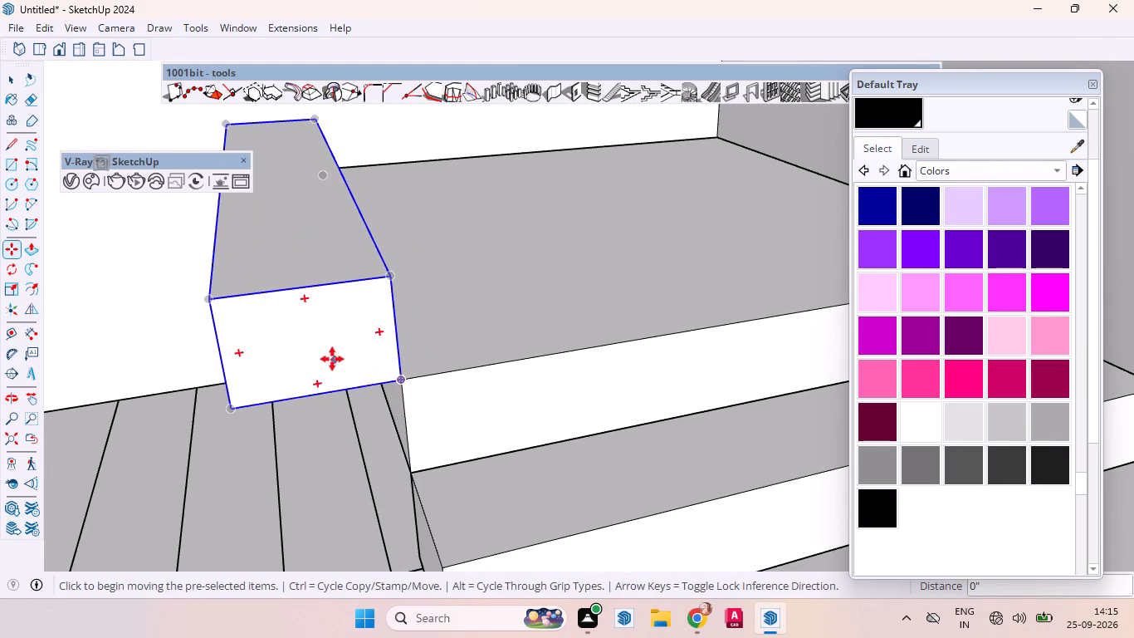
pyautogui.moveTo(332, 359); pyautogui.dragTo(449, 500, button='middle')
pyautogui.scroll(1, 332, 359)
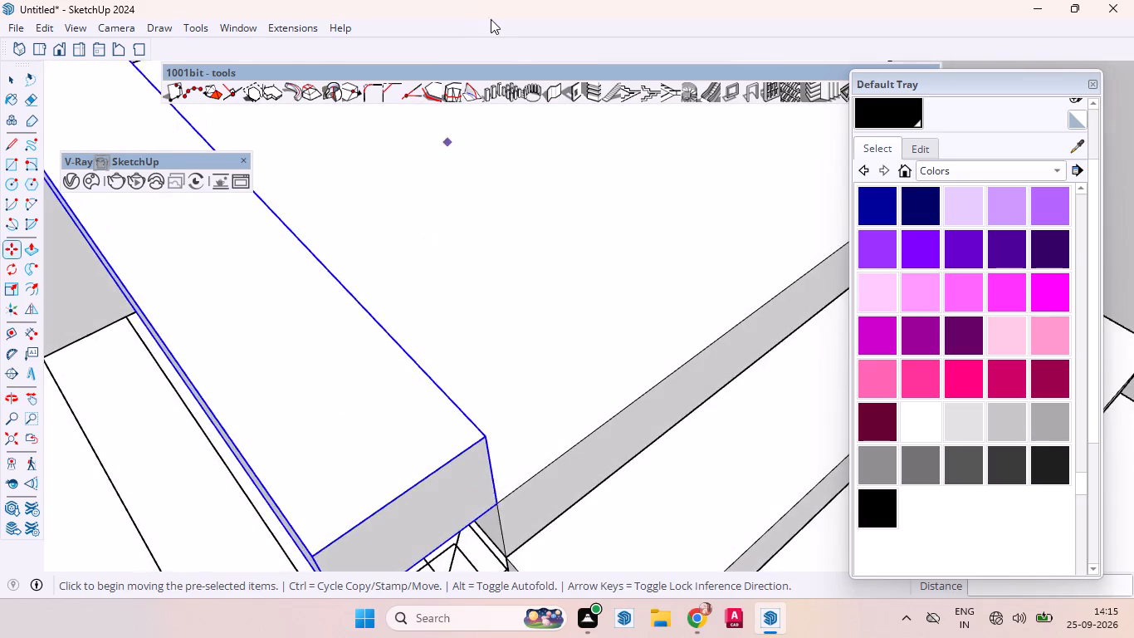
pyautogui.scroll(-12, 497, 252)
pyautogui.moveTo(536, 313); pyautogui.dragTo(208, 259, button='middle')
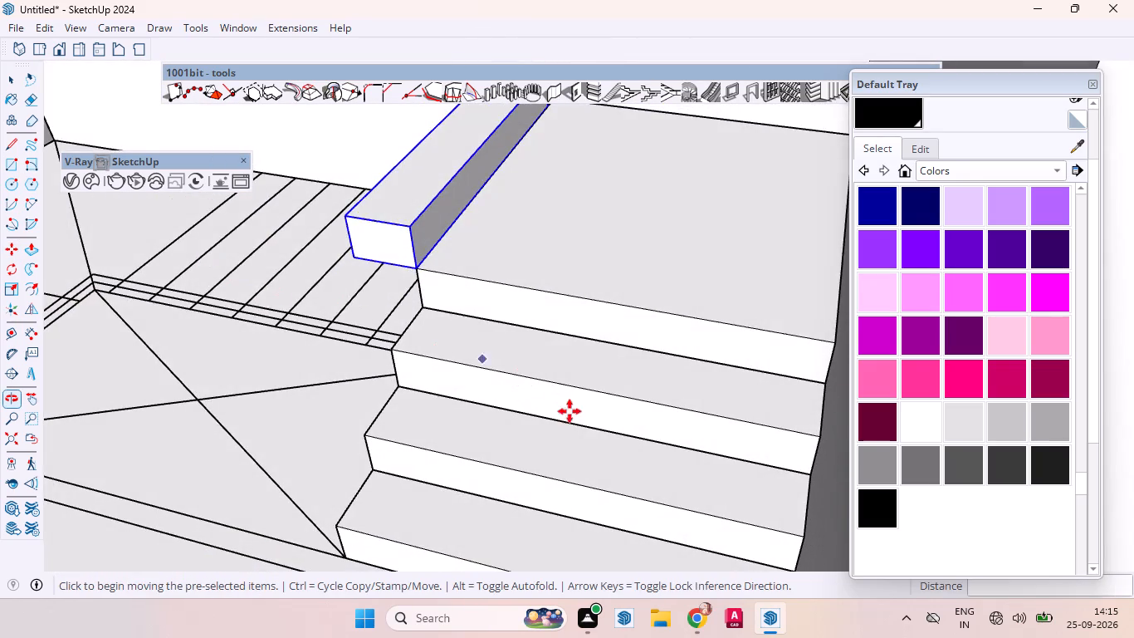
pyautogui.scroll(-5, 605, 435)
pyautogui.press('space')
# Copy the rotated step about 10 7/16" from its lower front corner to its upper back corner, continuing the second flight.
pyautogui.moveTo(389, 369); pyautogui.dragTo(584, 390, button='middle')
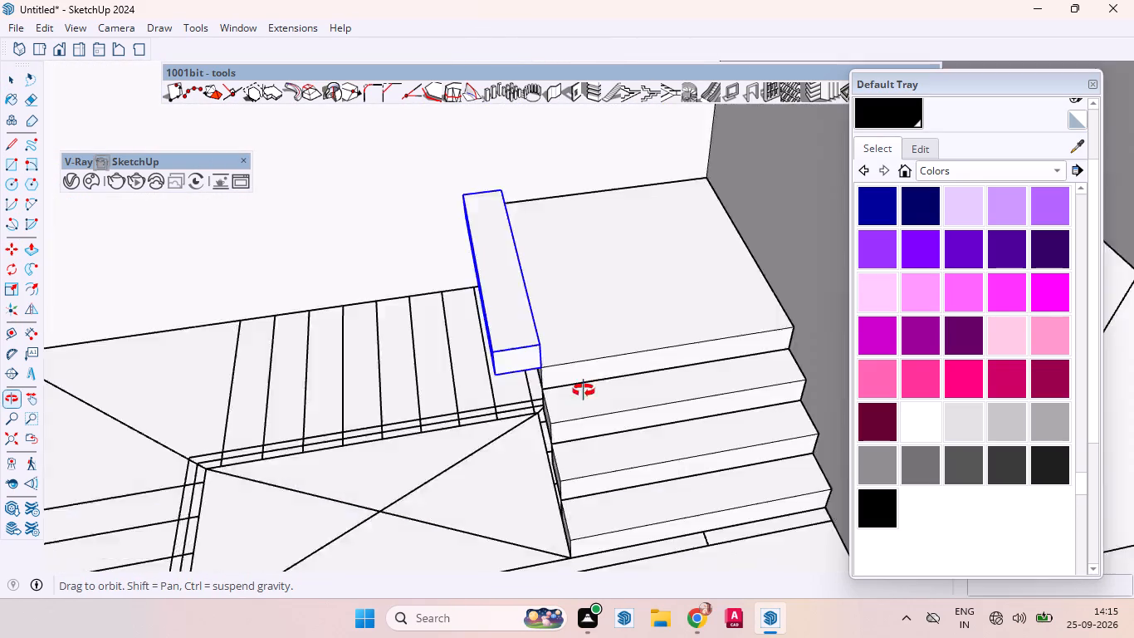
pyautogui.moveTo(584, 390); pyautogui.dragTo(557, 351, button='middle')
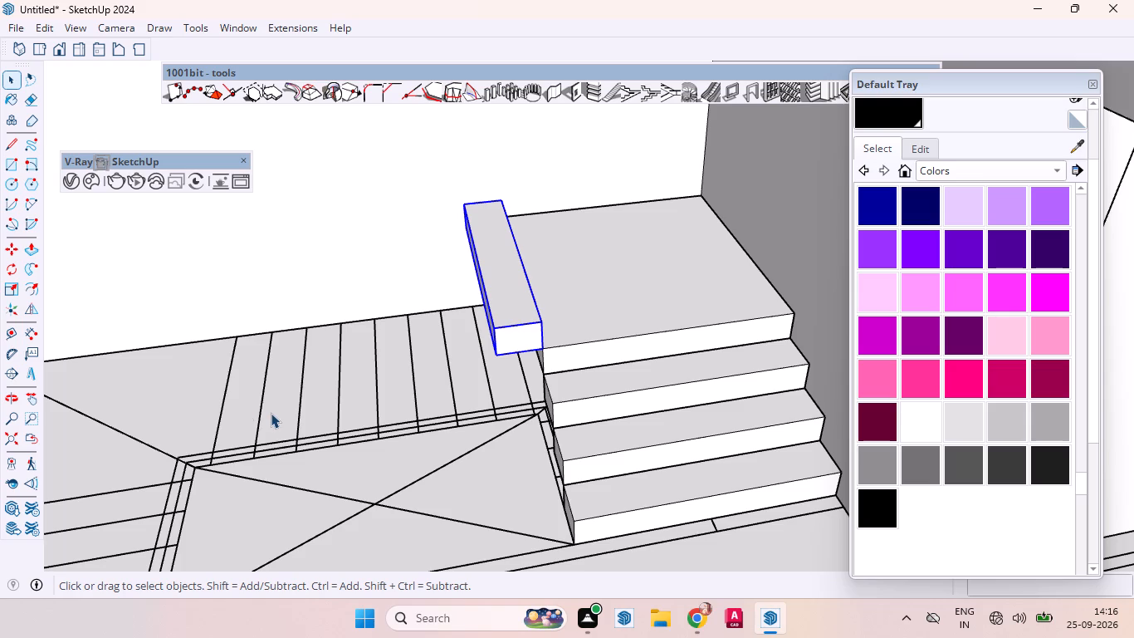
pyautogui.press('m')
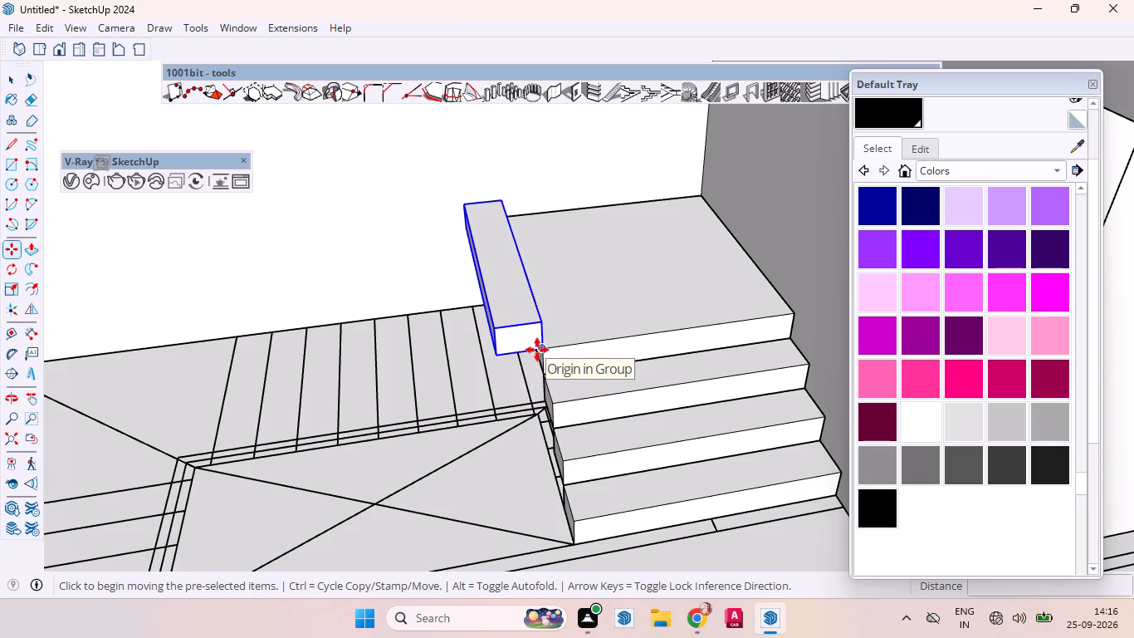
pyautogui.click(545, 349)
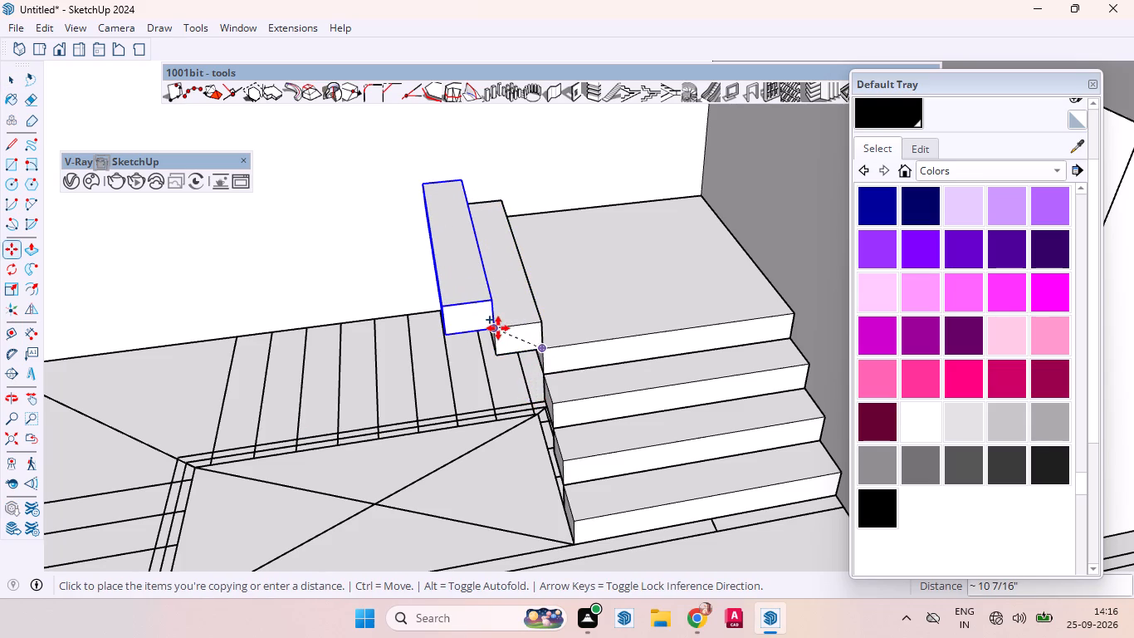
pyautogui.click(498, 328)
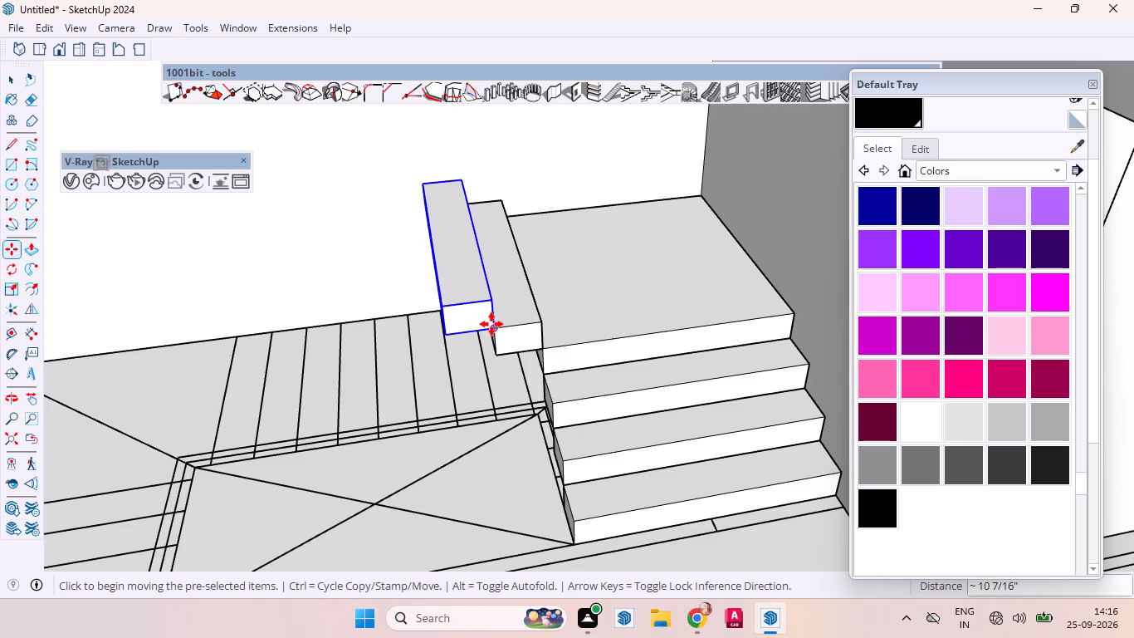
# Array the copied step eight times at the same spacing to continue the second flight upward.
pyautogui.hotkey('shift', '*')
pyautogui.press('8')
pyautogui.press('Return')
pyautogui.press('space')
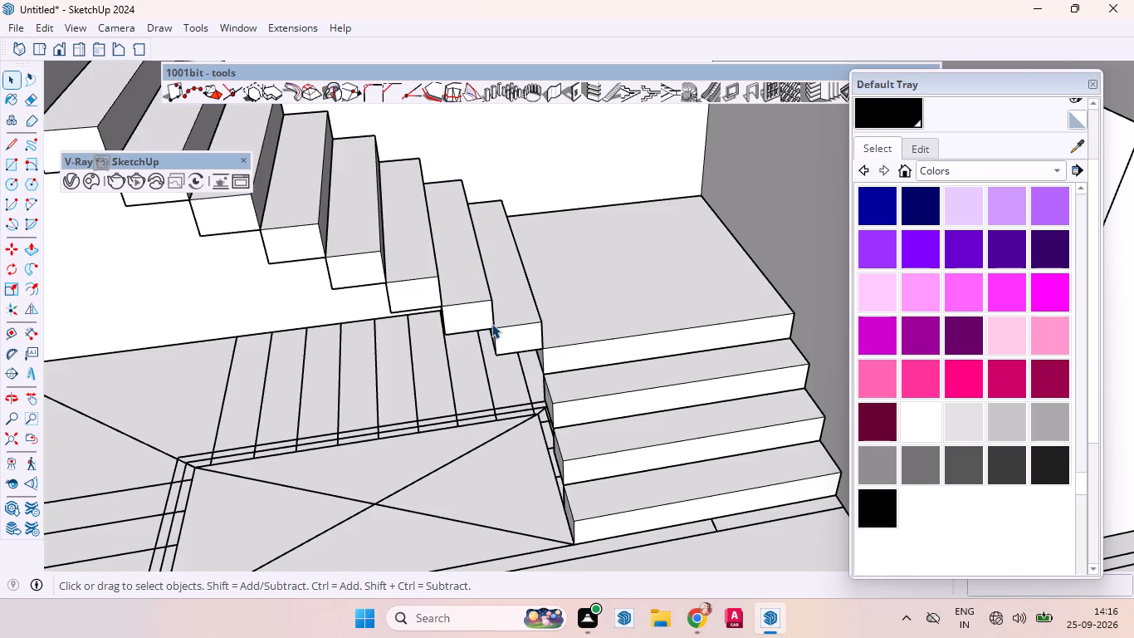
# Delete the topmost extra step of the second flight.
pyautogui.scroll(-5, 437, 336)
pyautogui.scroll(-4, 540, 333)
pyautogui.moveTo(472, 334); pyautogui.dragTo(471, 353, button='middle')
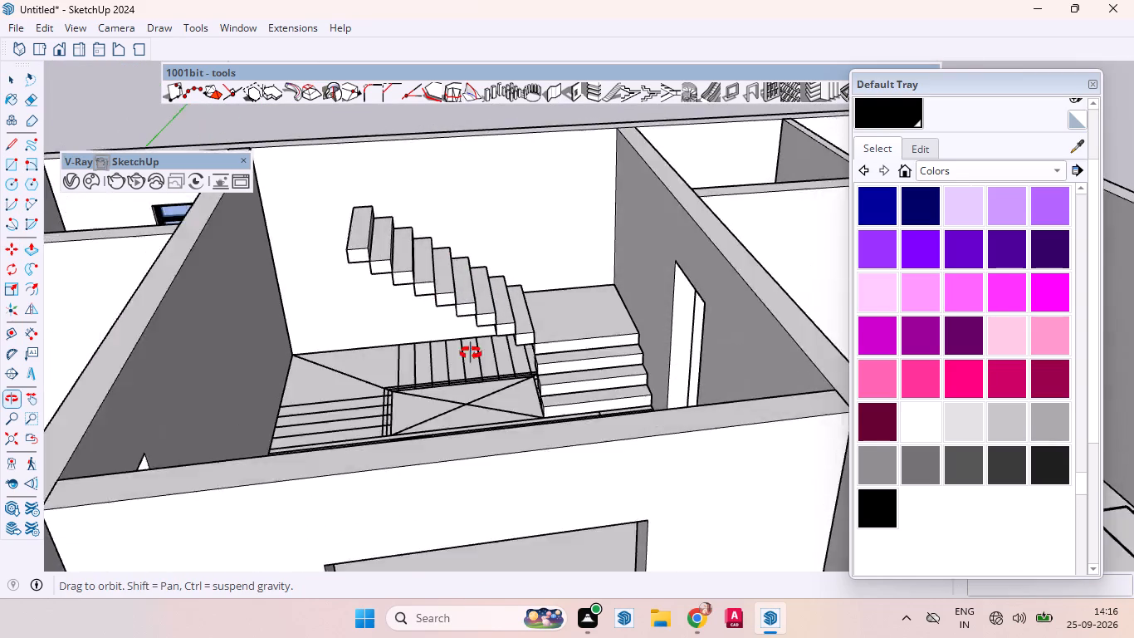
pyautogui.moveTo(471, 353); pyautogui.dragTo(485, 391, button='middle')
pyautogui.scroll(8, 472, 374)
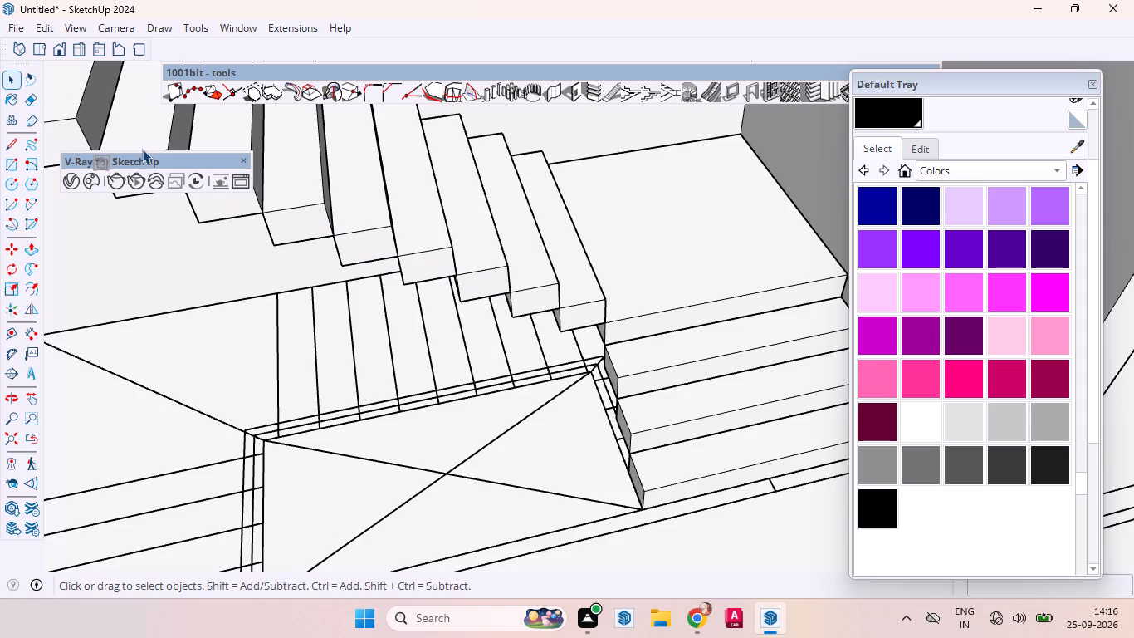
pyautogui.scroll(-4, 118, 139)
pyautogui.scroll(-3, 202, 215)
pyautogui.scroll(-5, 345, 297)
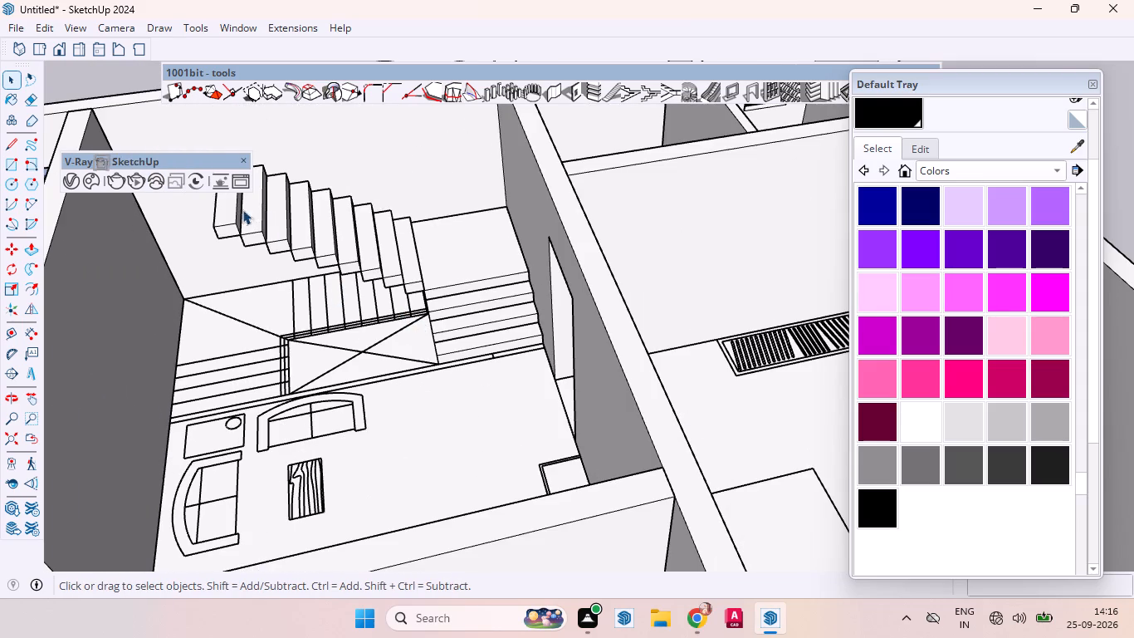
pyautogui.click(232, 212)
pyautogui.press('Home')
pyautogui.press('Delete')
# Push/Pull the outer side face of the second flight's top step about 4' 2" toward the side wall, forming an upper landing.
pyautogui.scroll(-3, 277, 358)
pyautogui.scroll(1, 300, 356)
pyautogui.scroll(-6, 314, 356)
pyautogui.scroll(3, 342, 312)
pyautogui.scroll(-1, 310, 286)
pyautogui.scroll(2, 301, 277)
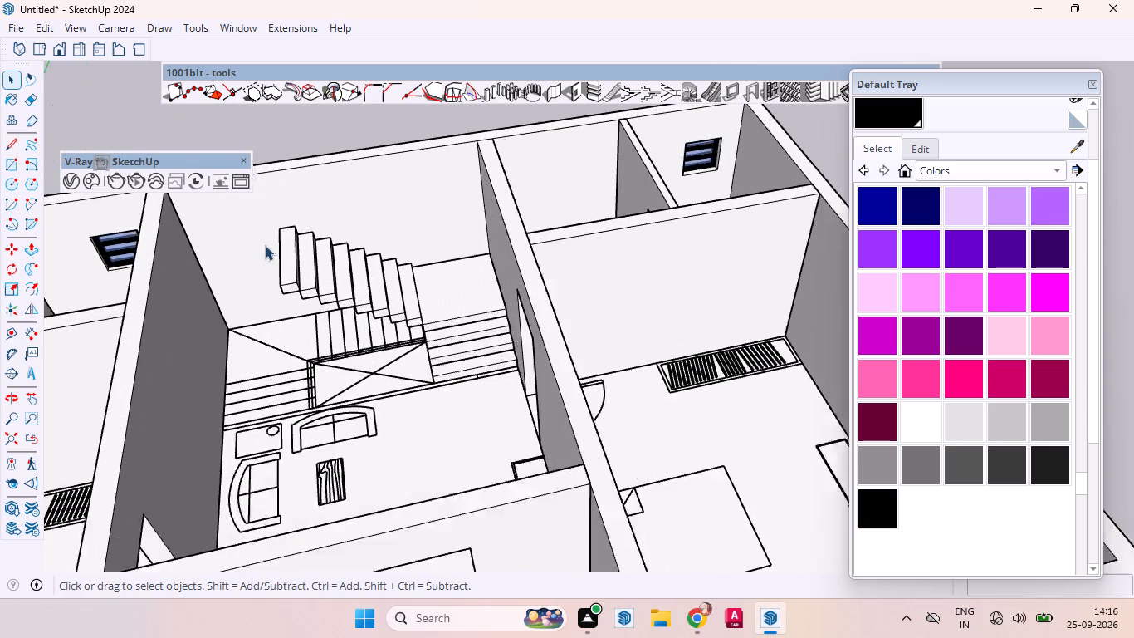
pyautogui.scroll(1, 265, 245)
pyautogui.moveTo(257, 264); pyautogui.dragTo(351, 276, button='middle')
pyautogui.scroll(10, 330, 336)
pyautogui.moveTo(247, 359); pyautogui.dragTo(301, 303, button='middle')
pyautogui.scroll(8, 275, 314)
pyautogui.doubleClick(252, 354)
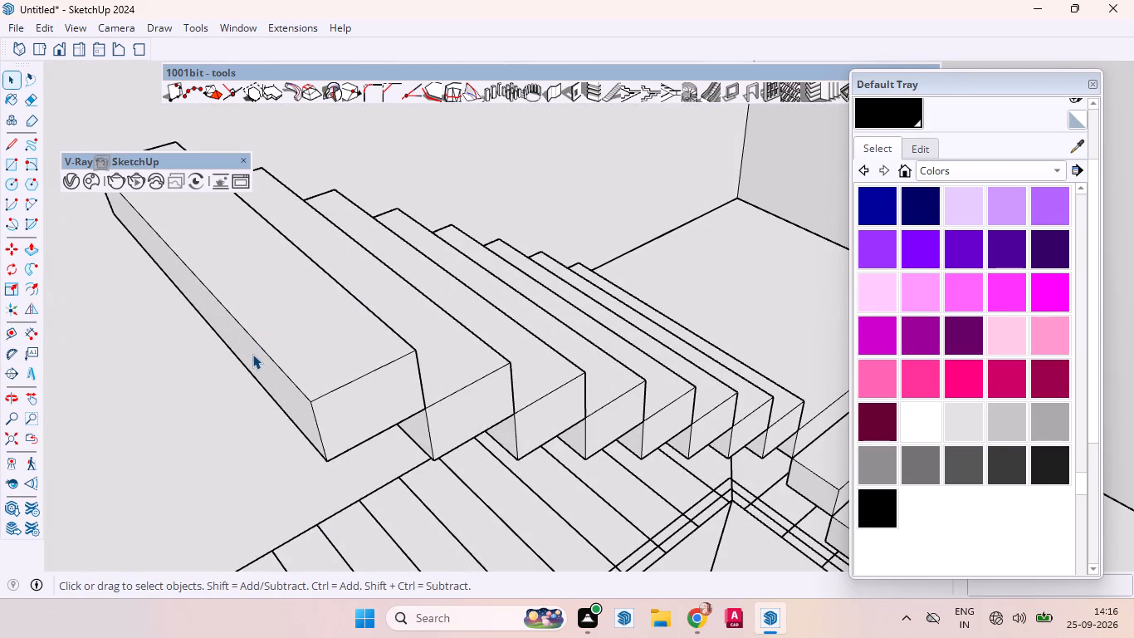
pyautogui.click(260, 367)
pyautogui.press('p')
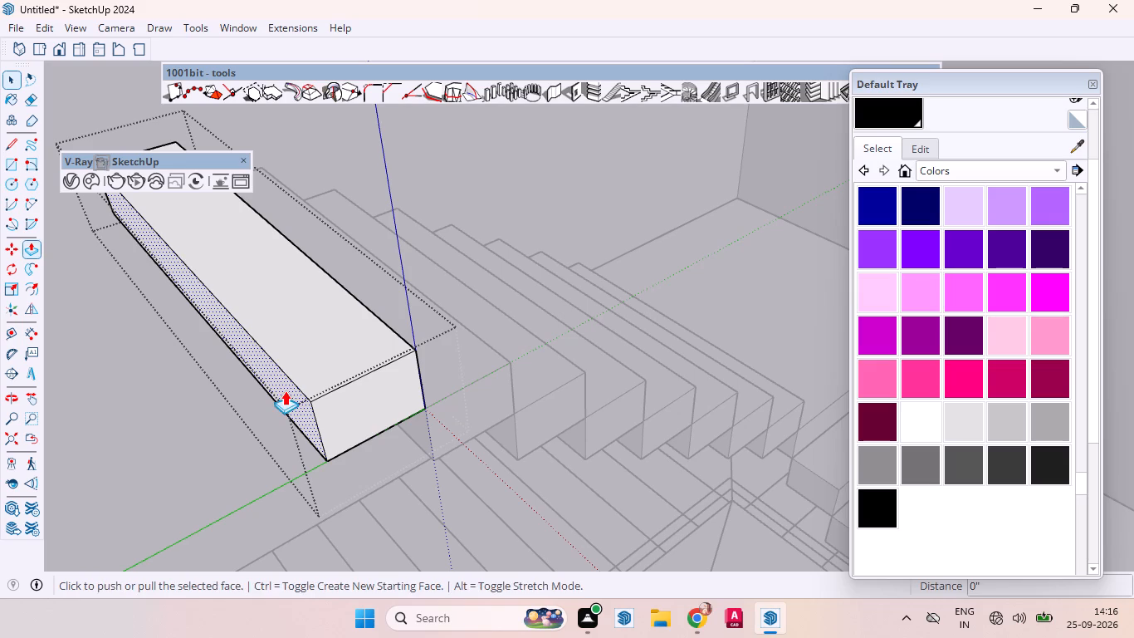
pyautogui.click(293, 390)
pyautogui.scroll(-2, 281, 367)
pyautogui.scroll(2, 289, 362)
pyautogui.scroll(-7, 289, 362)
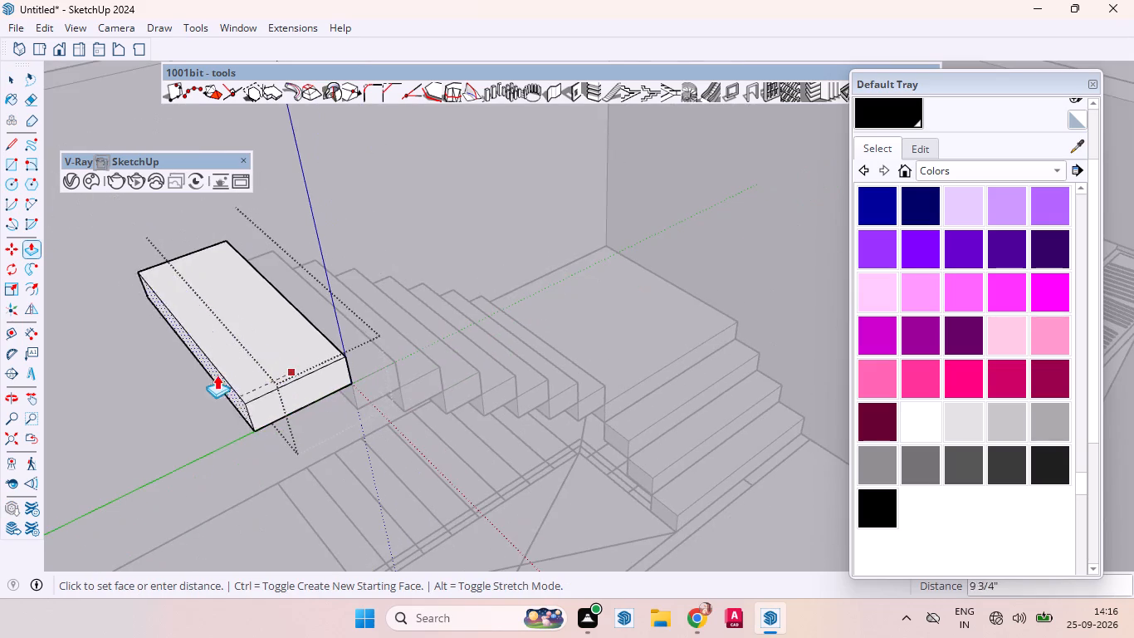
pyautogui.scroll(-6, 242, 367)
pyautogui.scroll(-6, 309, 374)
pyautogui.scroll(2, 307, 375)
pyautogui.scroll(-2, 303, 376)
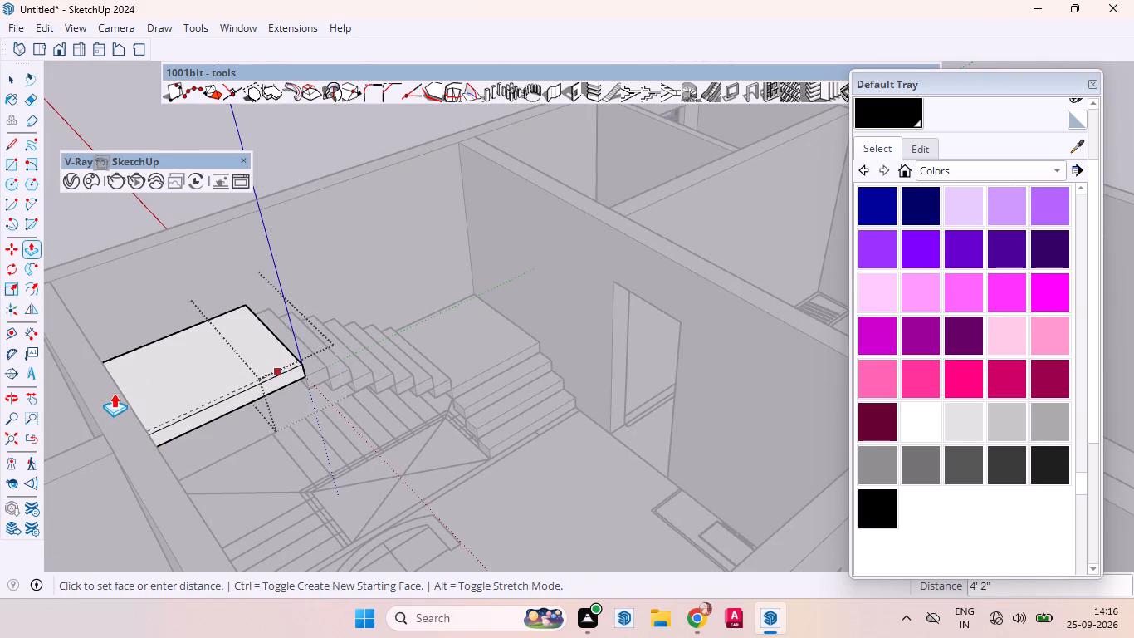
pyautogui.click(125, 391)
pyautogui.press('space')
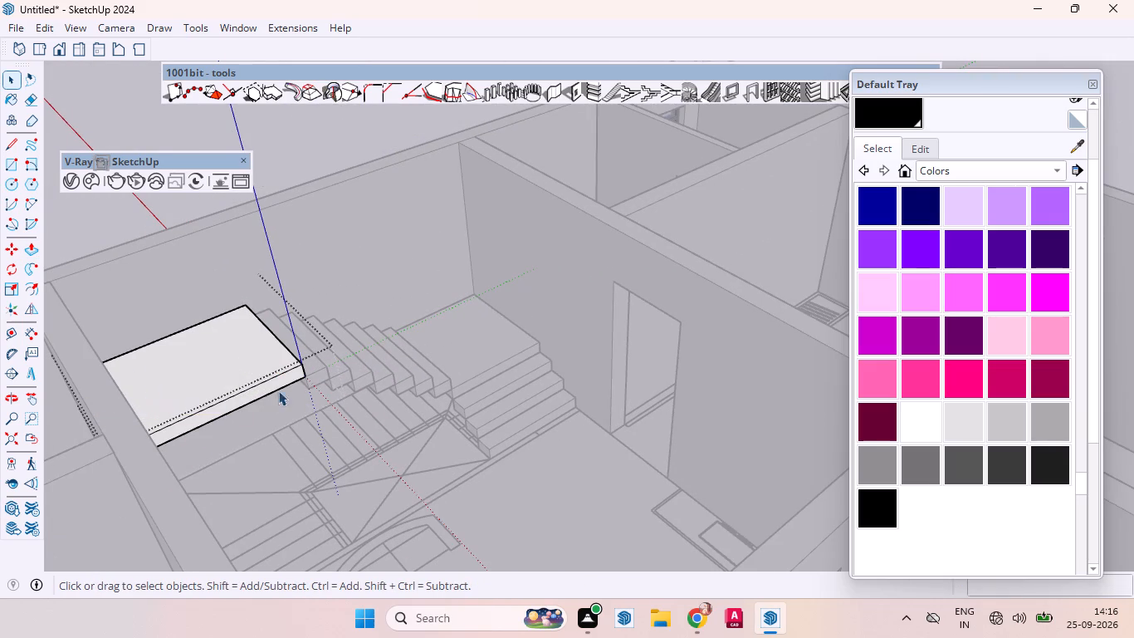
pyautogui.scroll(-5, 391, 382)
pyautogui.scroll(4, 374, 436)
pyautogui.scroll(-1, 374, 444)
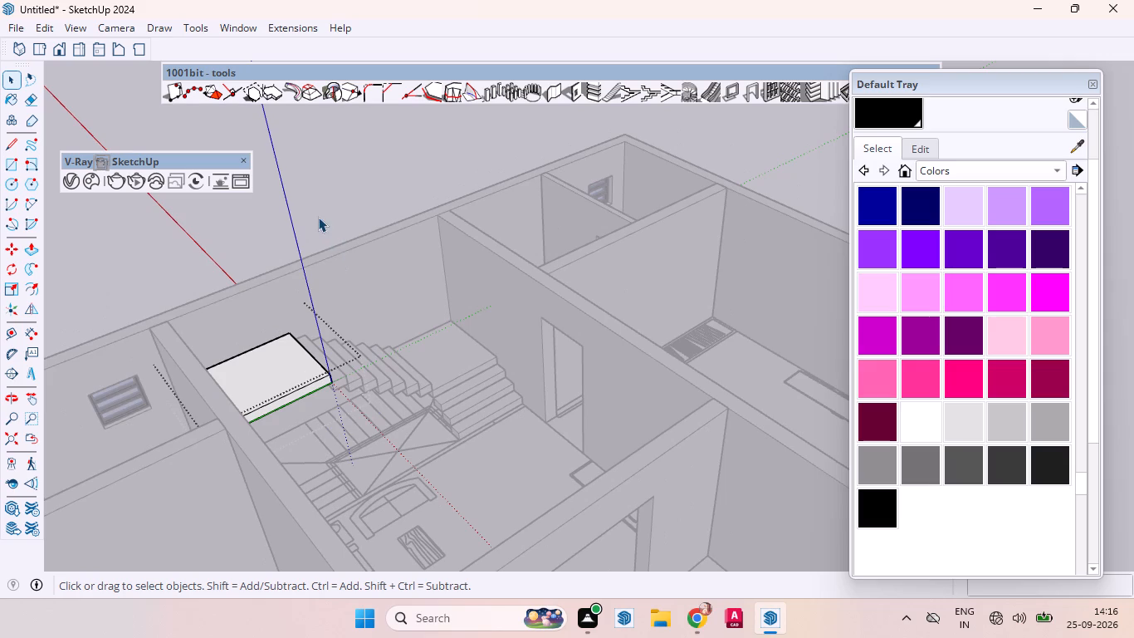
pyautogui.click(315, 202)
# Copy the first flight's bottom step by its lower corner about 11' 2 11/16" up onto the upper landing.
pyautogui.scroll(6, 384, 326)
pyautogui.moveTo(379, 382); pyautogui.dragTo(151, 444, button='middle')
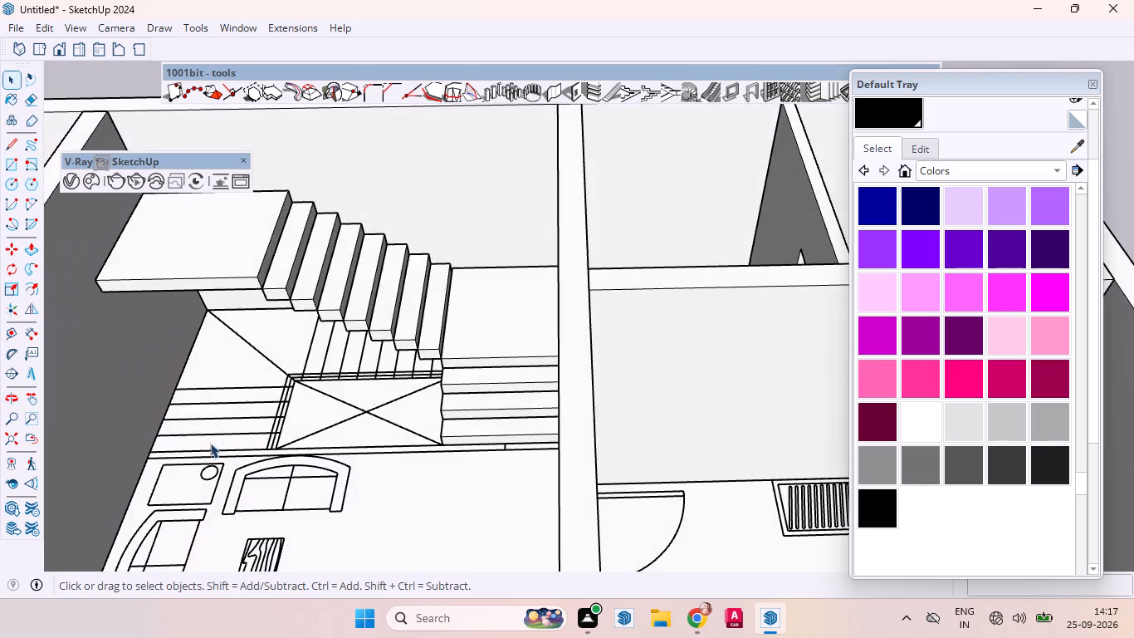
pyautogui.scroll(6, 278, 449)
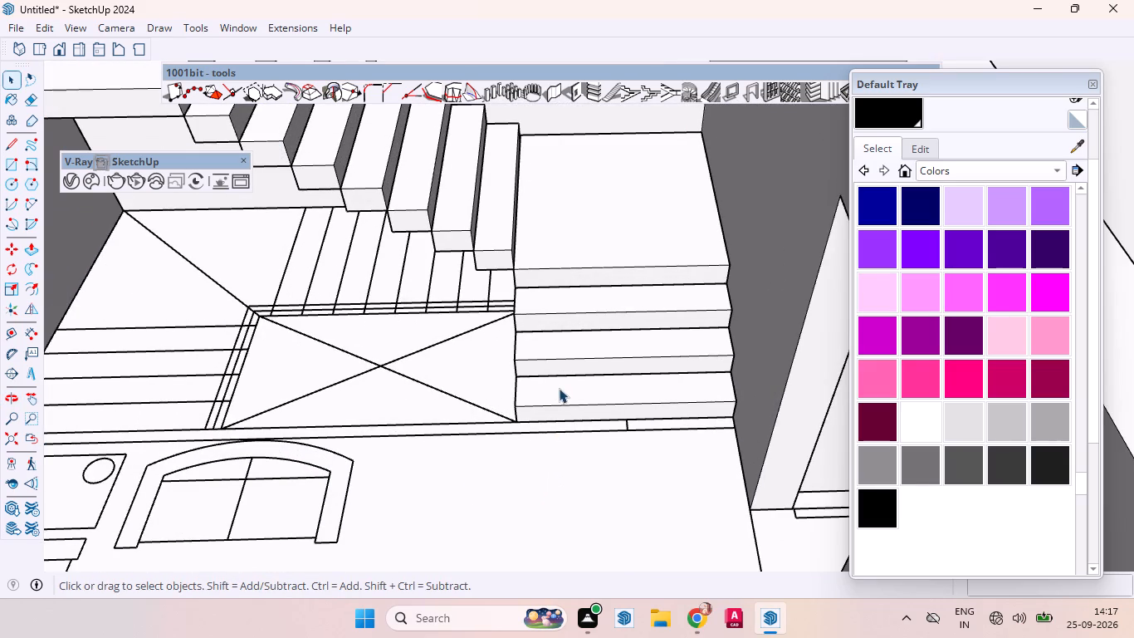
pyautogui.click(559, 388)
pyautogui.press('m')
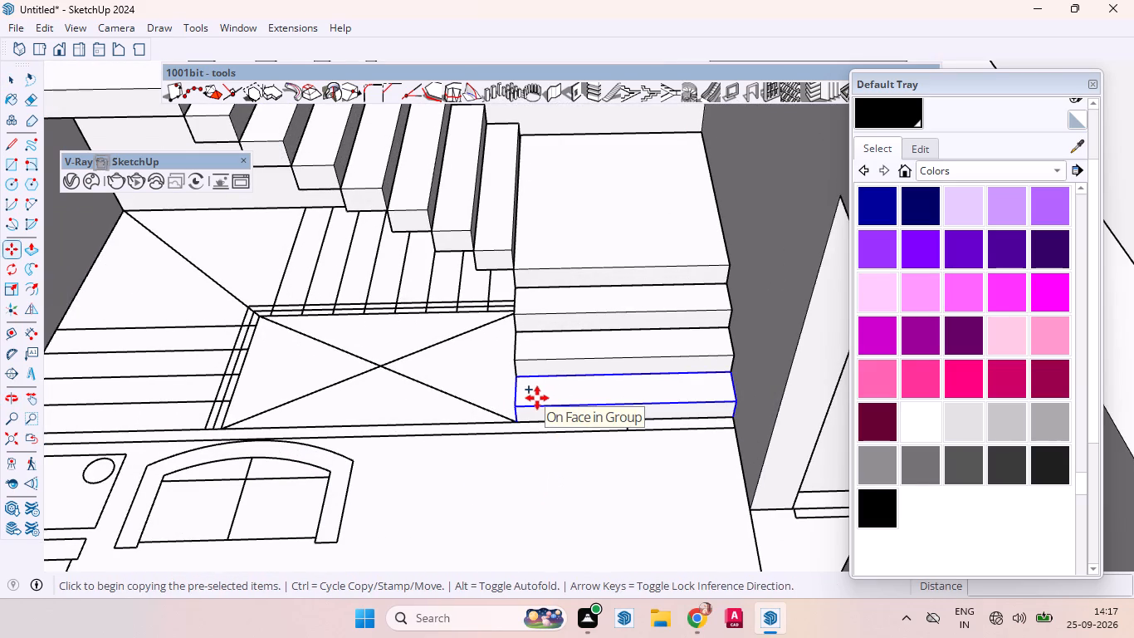
pyautogui.scroll(5, 525, 423)
pyautogui.moveTo(437, 391); pyautogui.dragTo(601, 400, button='middle')
pyautogui.scroll(3, 568, 399)
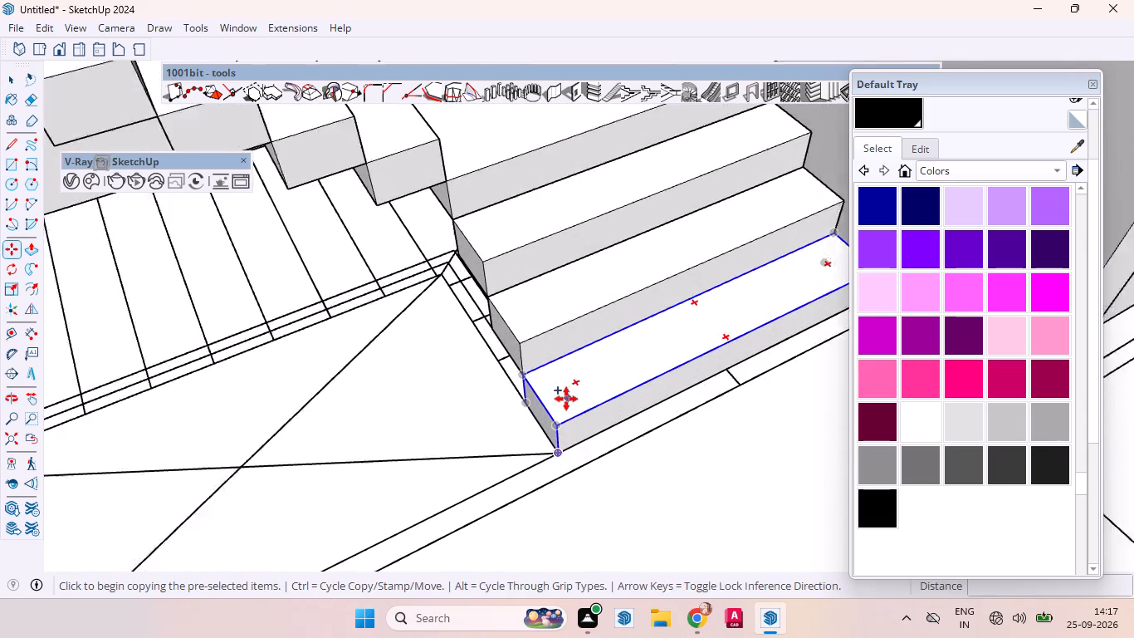
pyautogui.scroll(2, 566, 399)
pyautogui.click(508, 403)
pyautogui.scroll(-8, 439, 341)
pyautogui.scroll(2, 467, 373)
pyautogui.scroll(-3, 467, 376)
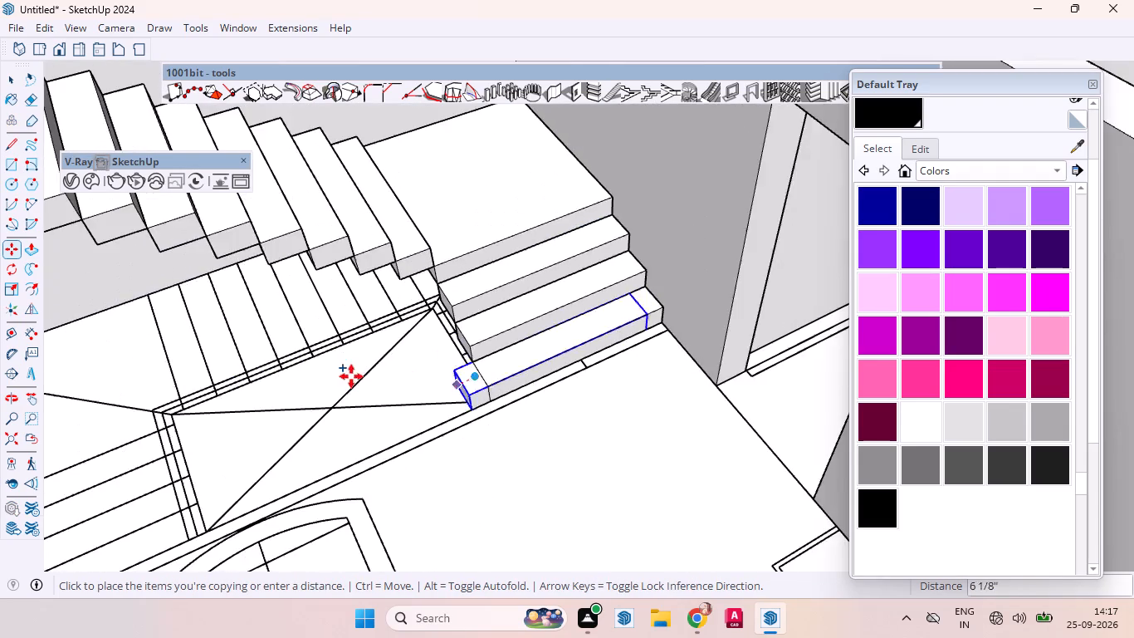
pyautogui.scroll(-11, 351, 376)
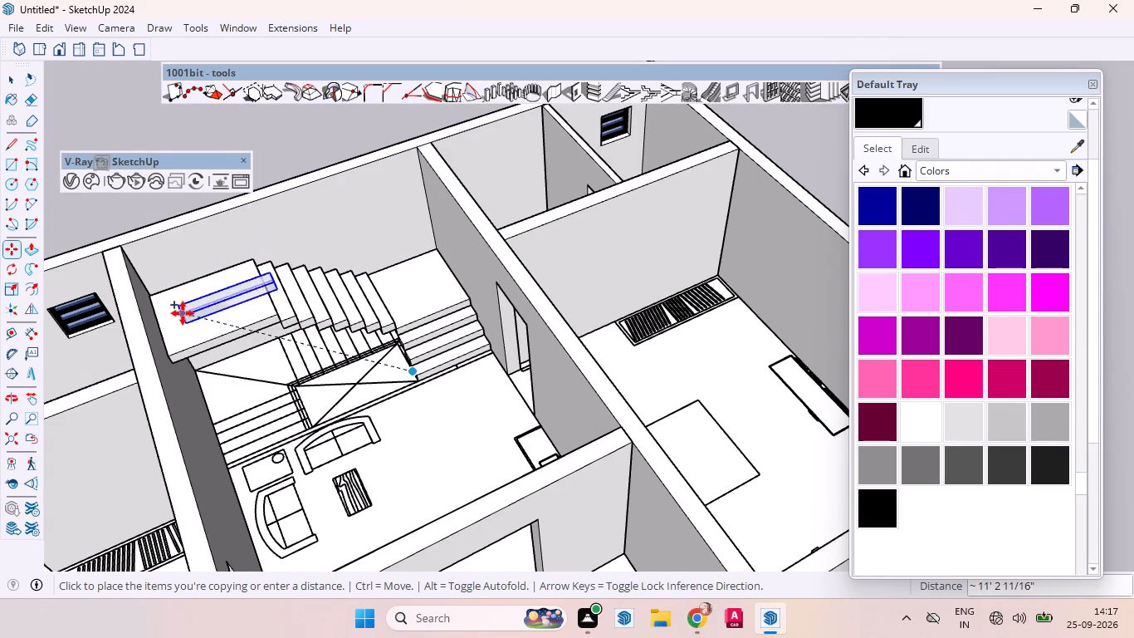
pyautogui.click(183, 317)
# Move the copied step by its lower corner about 2' 1 3/16" onto the upper landing's top corner beside the second flight.
pyautogui.moveTo(258, 292); pyautogui.dragTo(90, 325, button='middle')
pyautogui.scroll(1, 90, 317)
pyautogui.scroll(5, 271, 242)
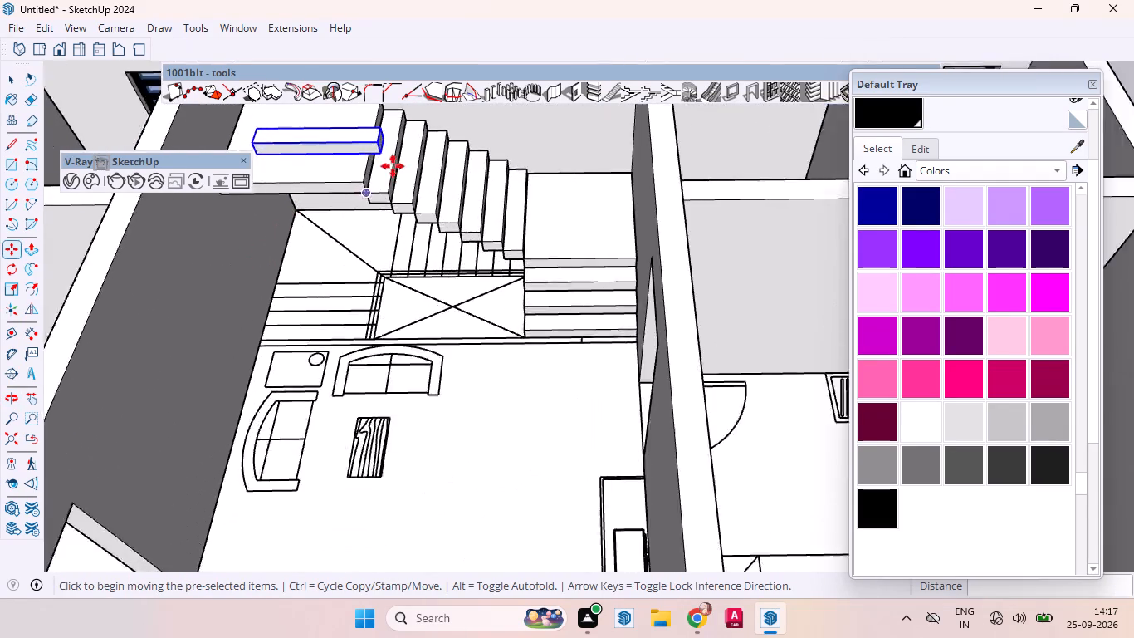
pyautogui.scroll(6, 393, 166)
pyautogui.moveTo(430, 213); pyautogui.dragTo(276, 254, button='middle')
pyautogui.scroll(-5, 362, 420)
pyautogui.scroll(2, 390, 527)
pyautogui.scroll(-10, 397, 542)
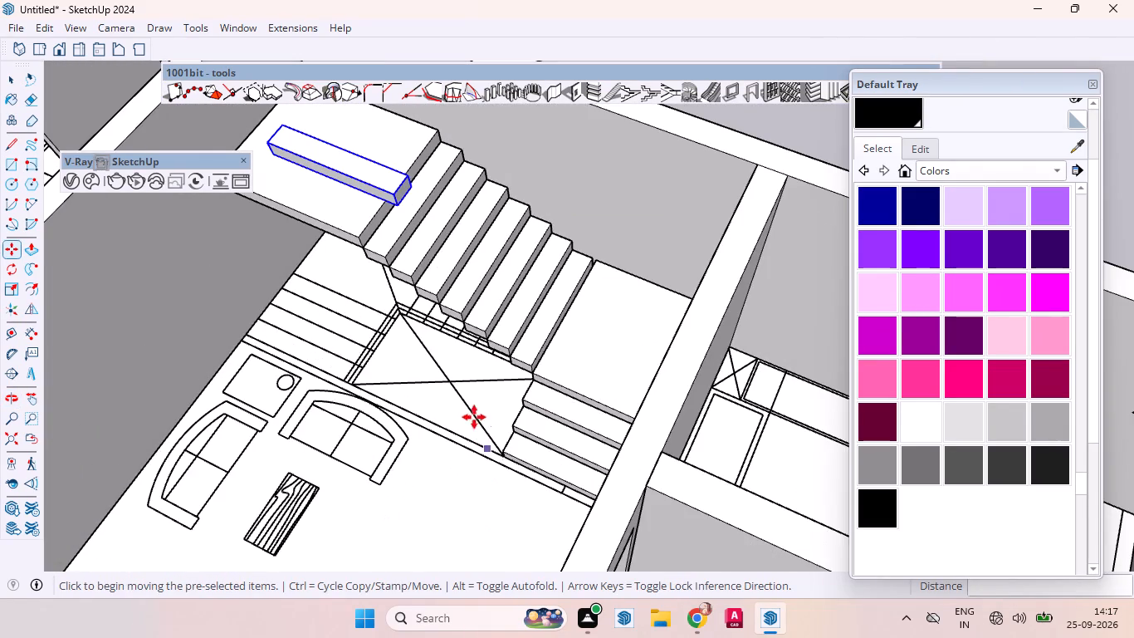
pyautogui.scroll(-6, 481, 436)
pyautogui.scroll(3, 484, 452)
pyautogui.moveTo(481, 397); pyautogui.dragTo(243, 365, button='middle')
pyautogui.scroll(-1, 411, 307)
pyautogui.scroll(2, 450, 274)
pyautogui.scroll(-1, 462, 237)
pyautogui.scroll(14, 464, 235)
pyautogui.scroll(-2, 484, 195)
pyautogui.scroll(1, 484, 195)
pyautogui.click(480, 193)
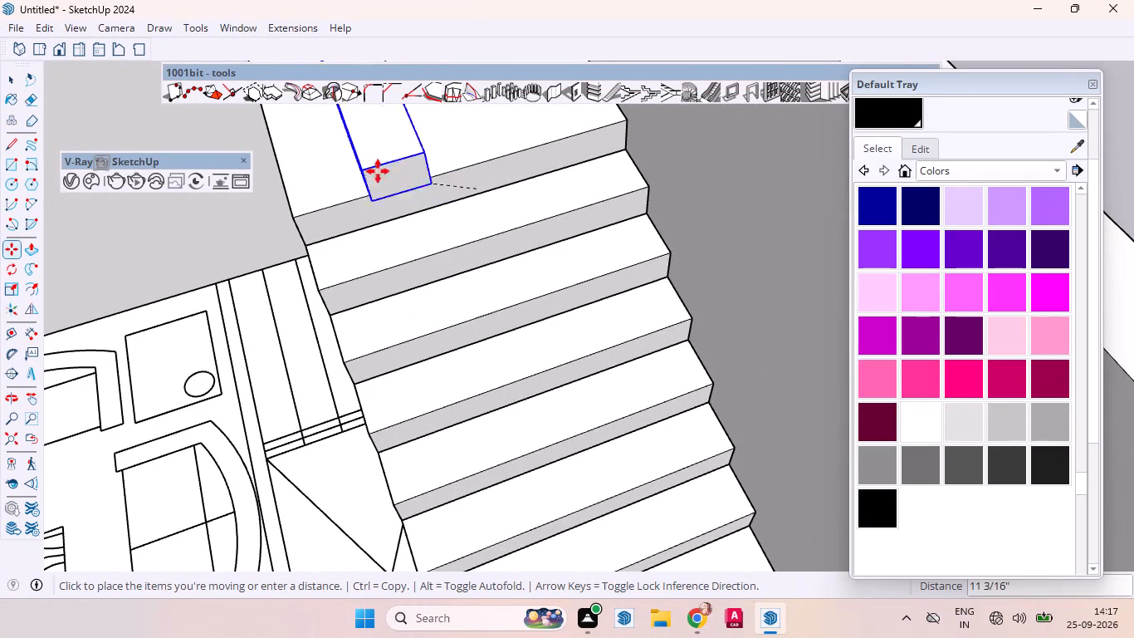
pyautogui.click(294, 218)
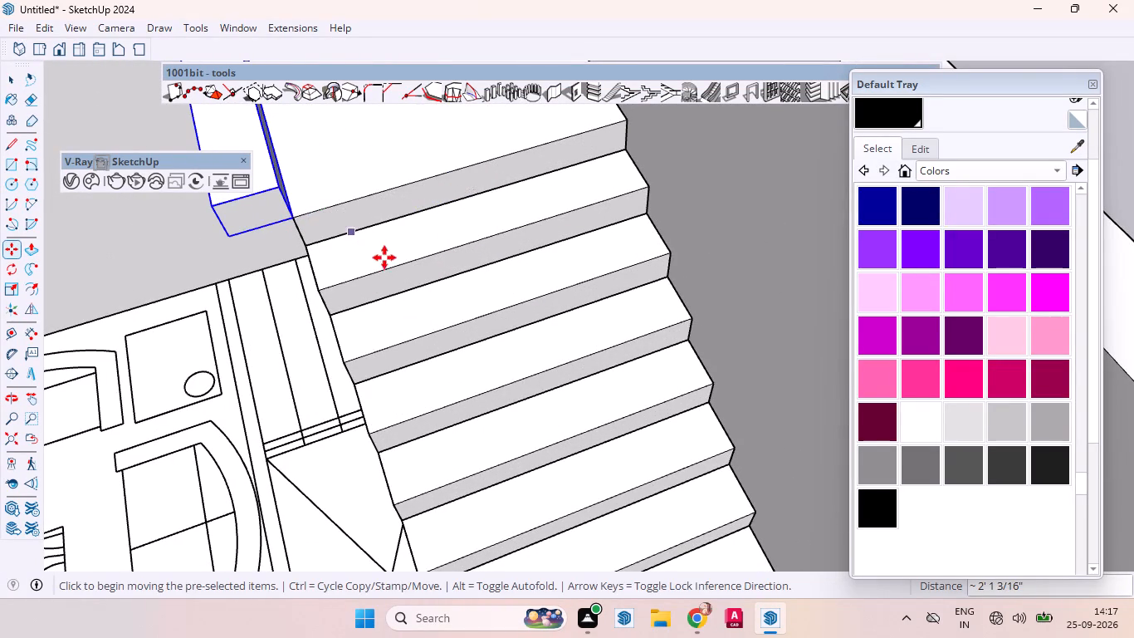
# Copy that step about 10 7/16" from its lower landing-side corner to its upper outer corner, starting the third flight.
pyautogui.scroll(-3, 386, 308)
pyautogui.scroll(1, 406, 316)
pyautogui.scroll(-4, 408, 316)
pyautogui.press('space')
pyautogui.moveTo(320, 365); pyautogui.dragTo(324, 349, button='middle')
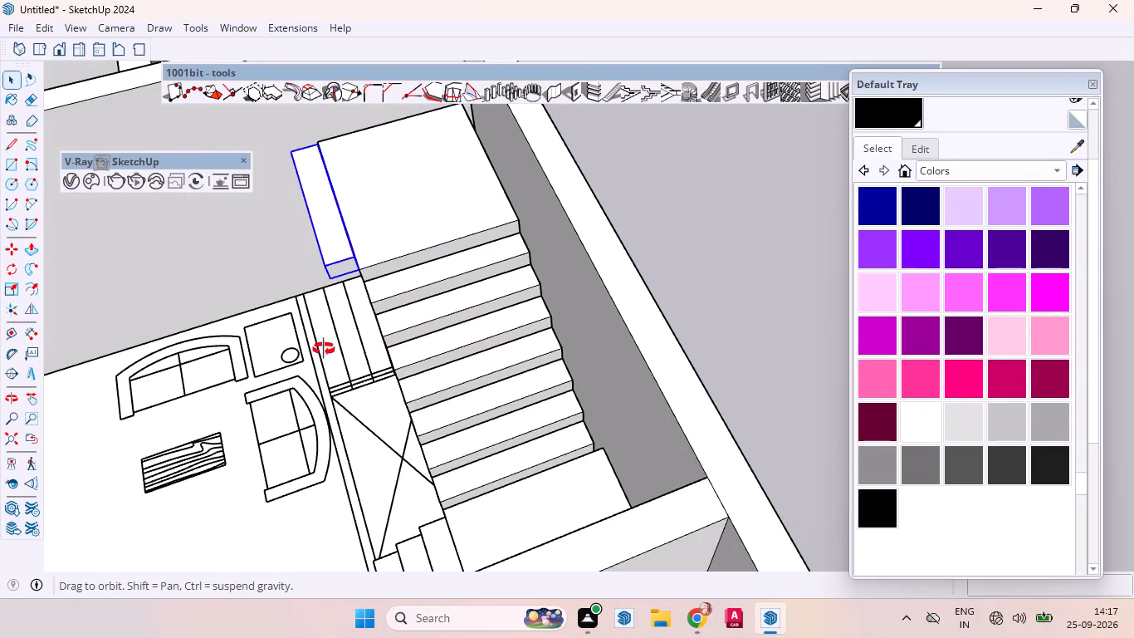
pyautogui.moveTo(324, 349); pyautogui.dragTo(541, 307, button='middle')
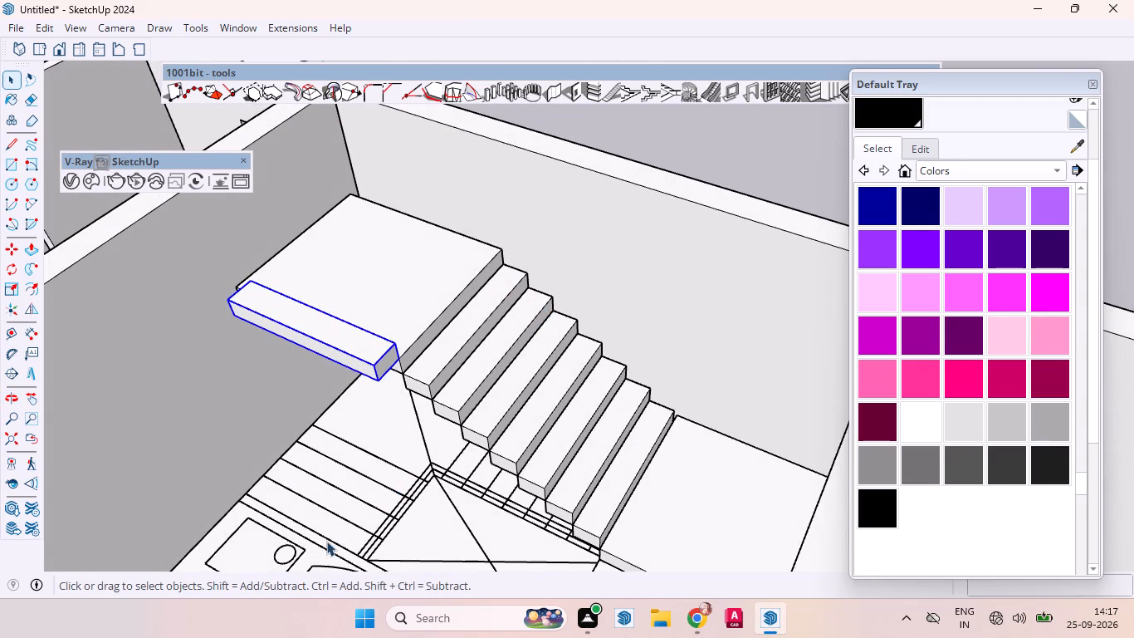
pyautogui.scroll(4, 371, 432)
pyautogui.scroll(-1, 372, 429)
pyautogui.scroll(2, 372, 429)
pyautogui.moveTo(369, 422); pyautogui.dragTo(296, 417, button='middle')
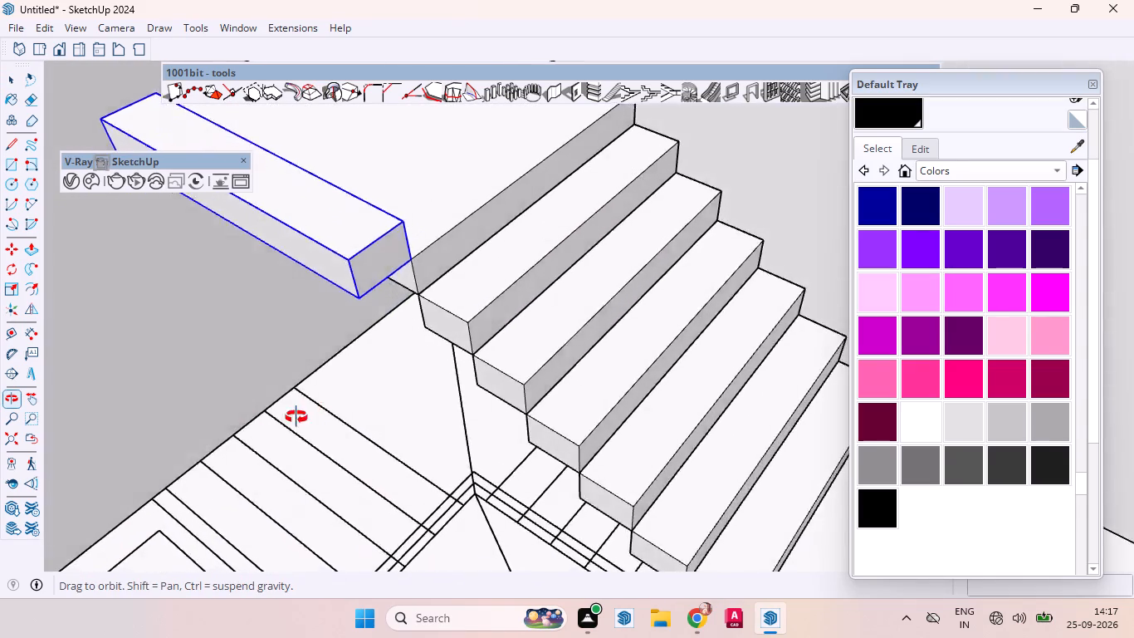
pyautogui.moveTo(296, 417); pyautogui.dragTo(169, 435, button='middle')
pyautogui.press('m')
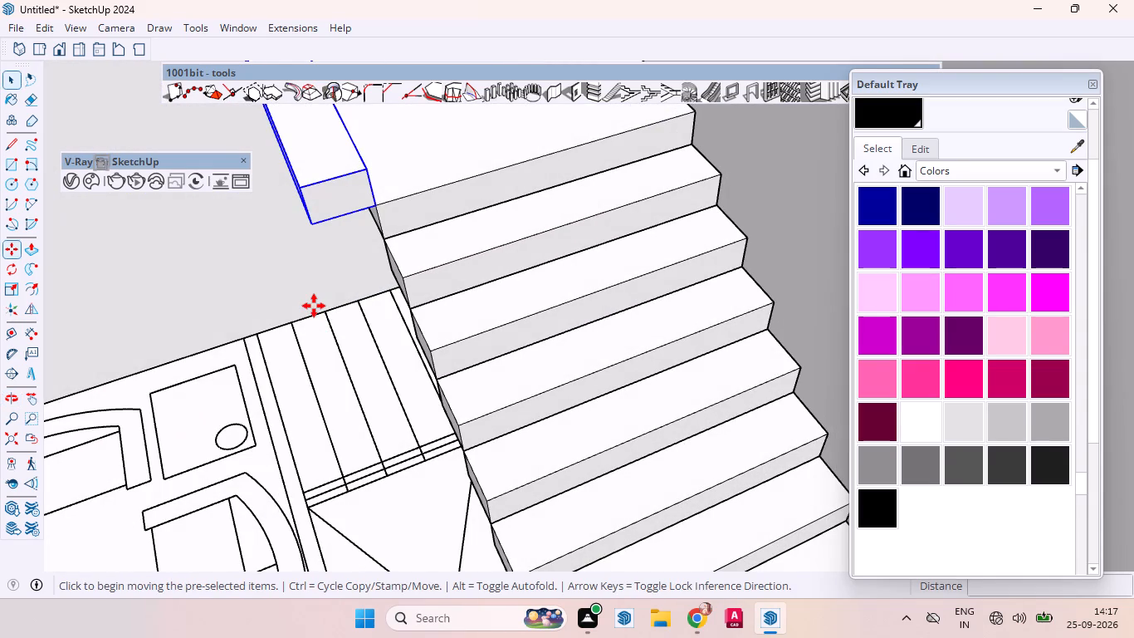
pyautogui.click(379, 205)
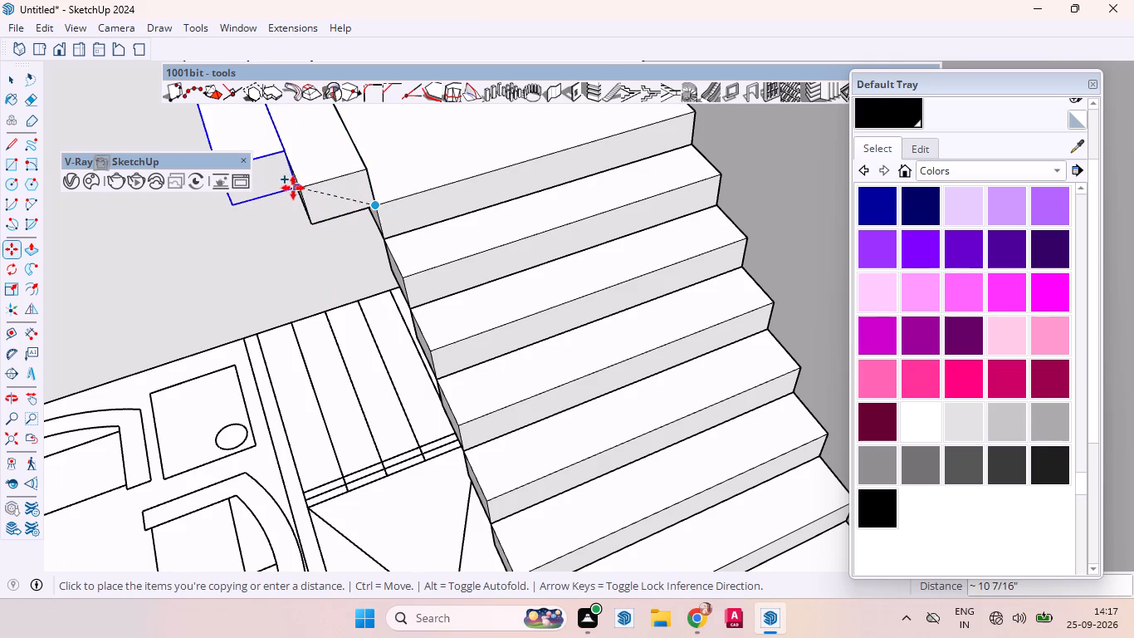
pyautogui.click(298, 188)
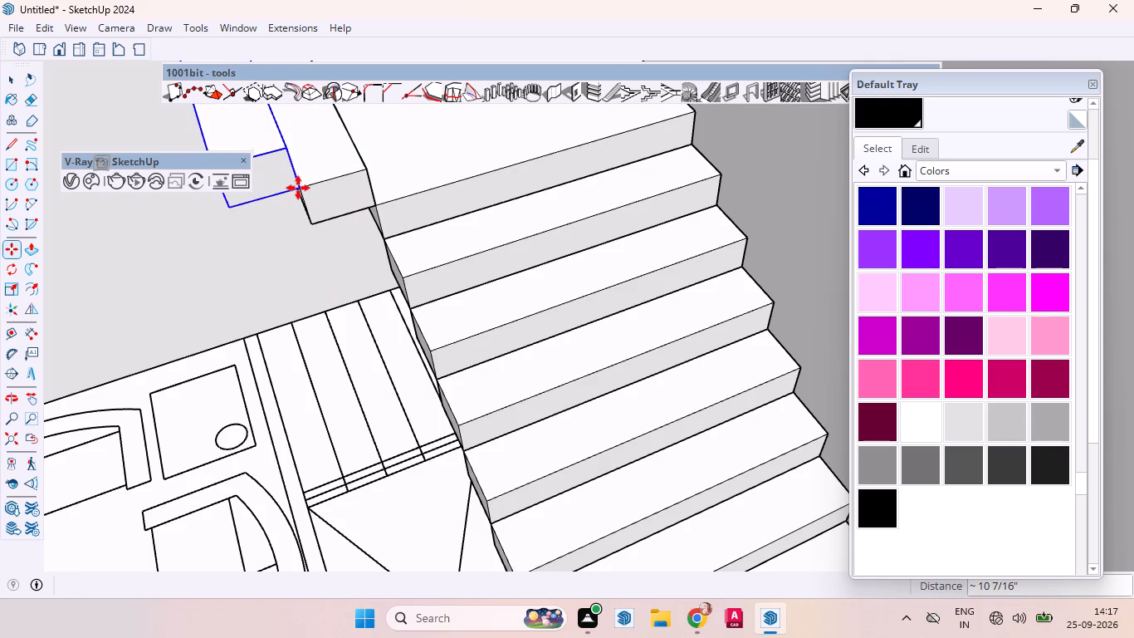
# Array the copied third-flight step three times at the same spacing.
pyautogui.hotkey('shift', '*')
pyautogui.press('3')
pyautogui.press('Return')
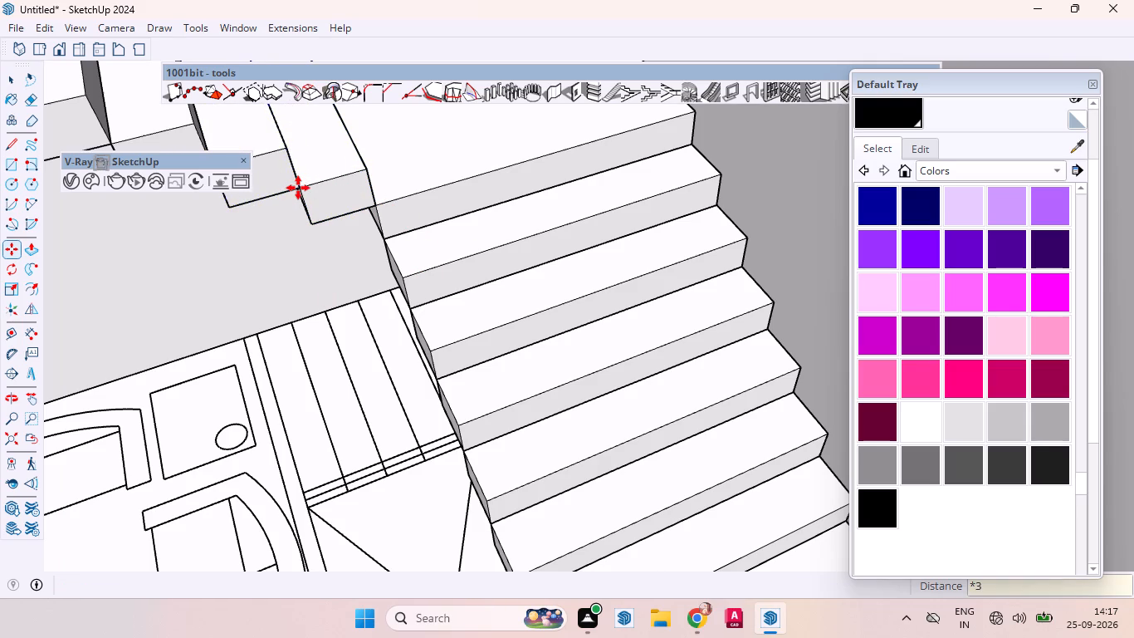
# Set the third flight's array to four copies of the step.
pyautogui.scroll(-1, 344, 255)
pyautogui.scroll(1, 345, 258)
pyautogui.scroll(-6, 347, 263)
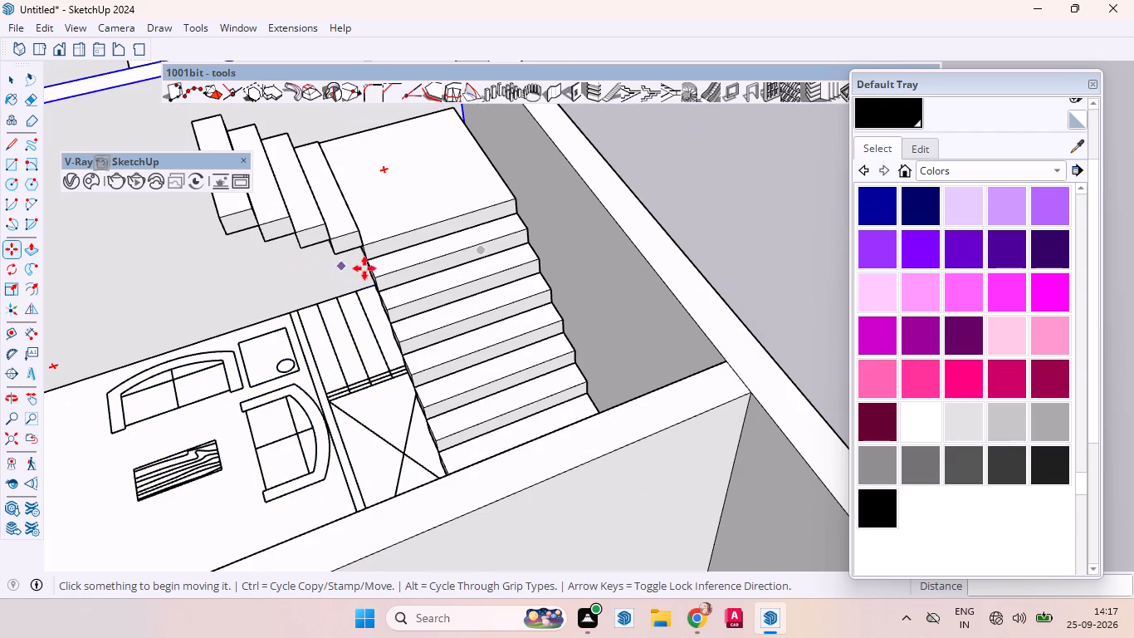
pyautogui.write('*4')
pyautogui.press('Return')
pyautogui.press('space')
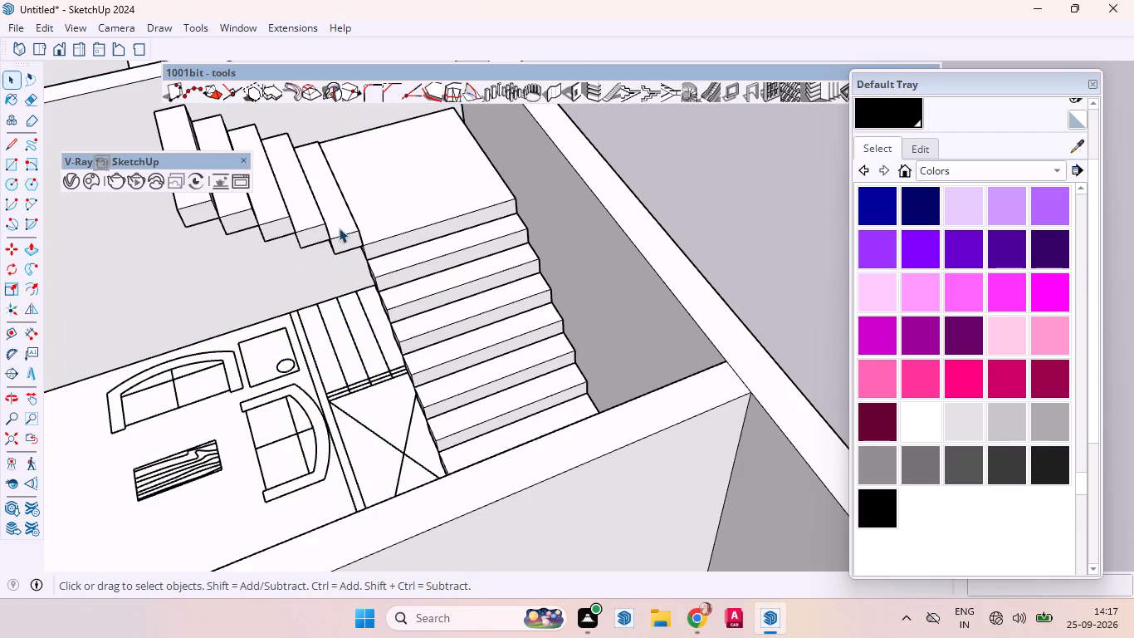
pyautogui.scroll(-5, 418, 209)
pyautogui.moveTo(315, 238); pyautogui.dragTo(767, 75, button='middle')
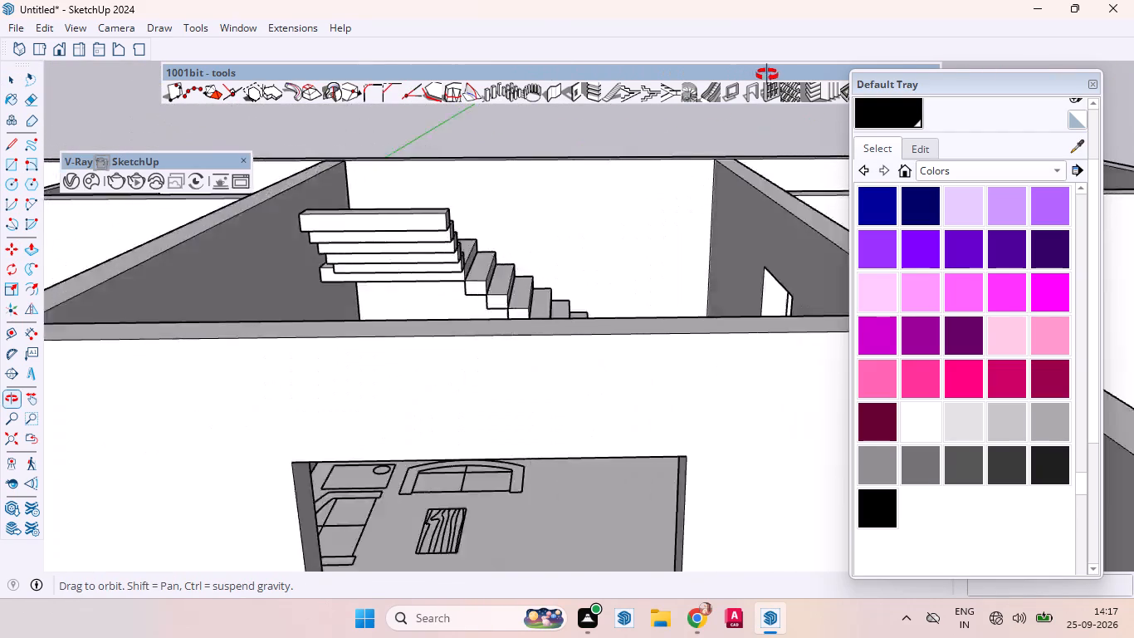
pyautogui.moveTo(767, 75); pyautogui.dragTo(687, 184, button='middle')
pyautogui.scroll(6, 601, 373)
pyautogui.moveTo(567, 498); pyautogui.dragTo(563, 454, button='middle')
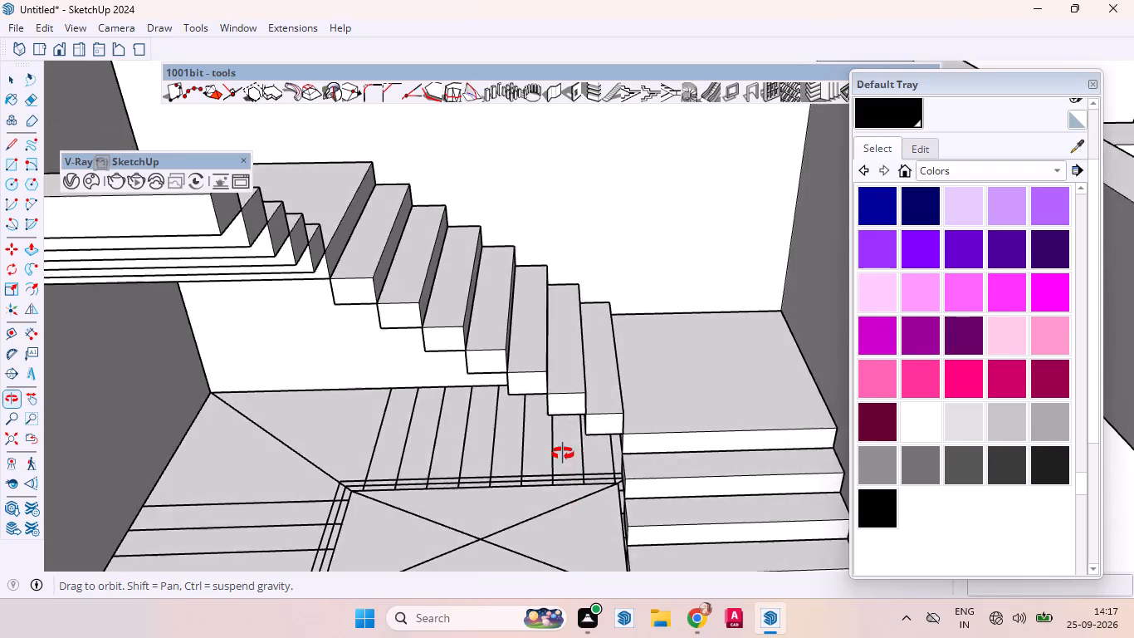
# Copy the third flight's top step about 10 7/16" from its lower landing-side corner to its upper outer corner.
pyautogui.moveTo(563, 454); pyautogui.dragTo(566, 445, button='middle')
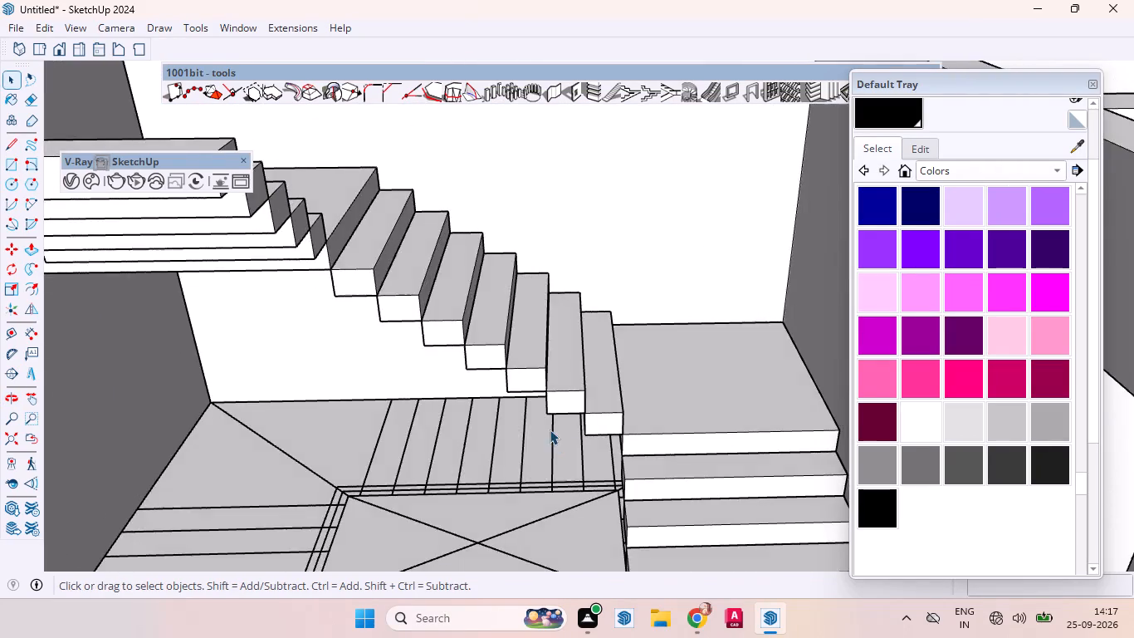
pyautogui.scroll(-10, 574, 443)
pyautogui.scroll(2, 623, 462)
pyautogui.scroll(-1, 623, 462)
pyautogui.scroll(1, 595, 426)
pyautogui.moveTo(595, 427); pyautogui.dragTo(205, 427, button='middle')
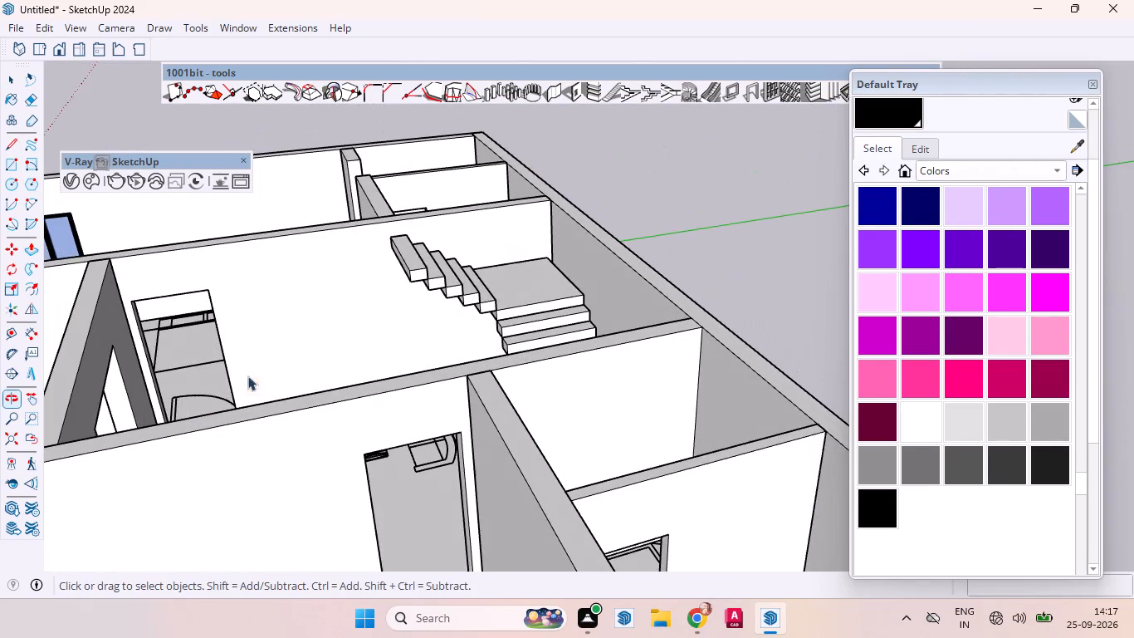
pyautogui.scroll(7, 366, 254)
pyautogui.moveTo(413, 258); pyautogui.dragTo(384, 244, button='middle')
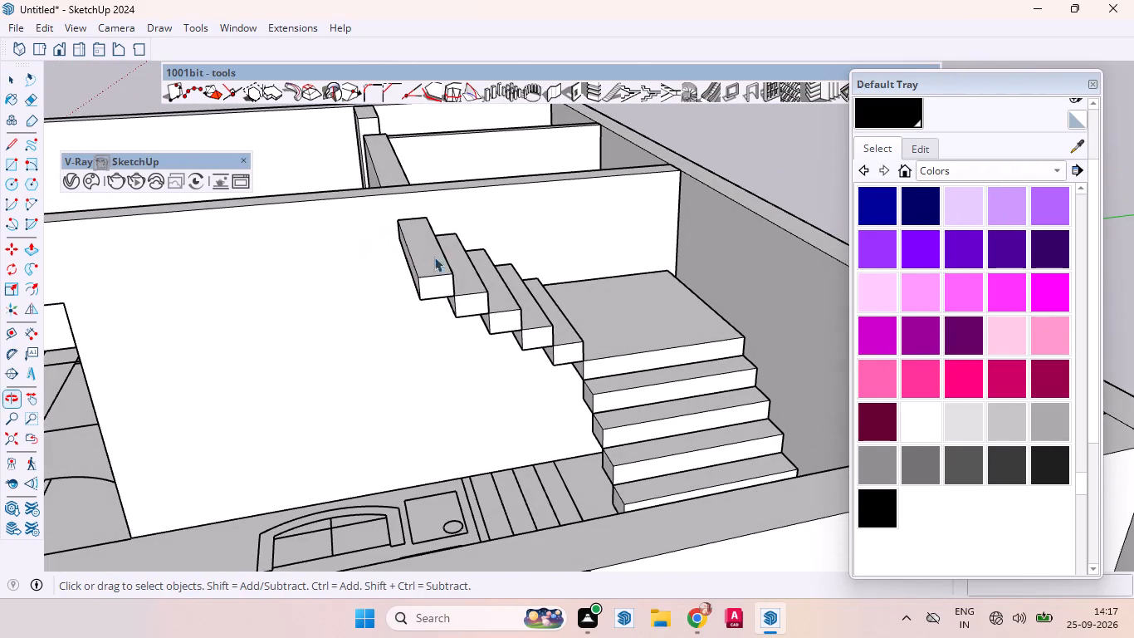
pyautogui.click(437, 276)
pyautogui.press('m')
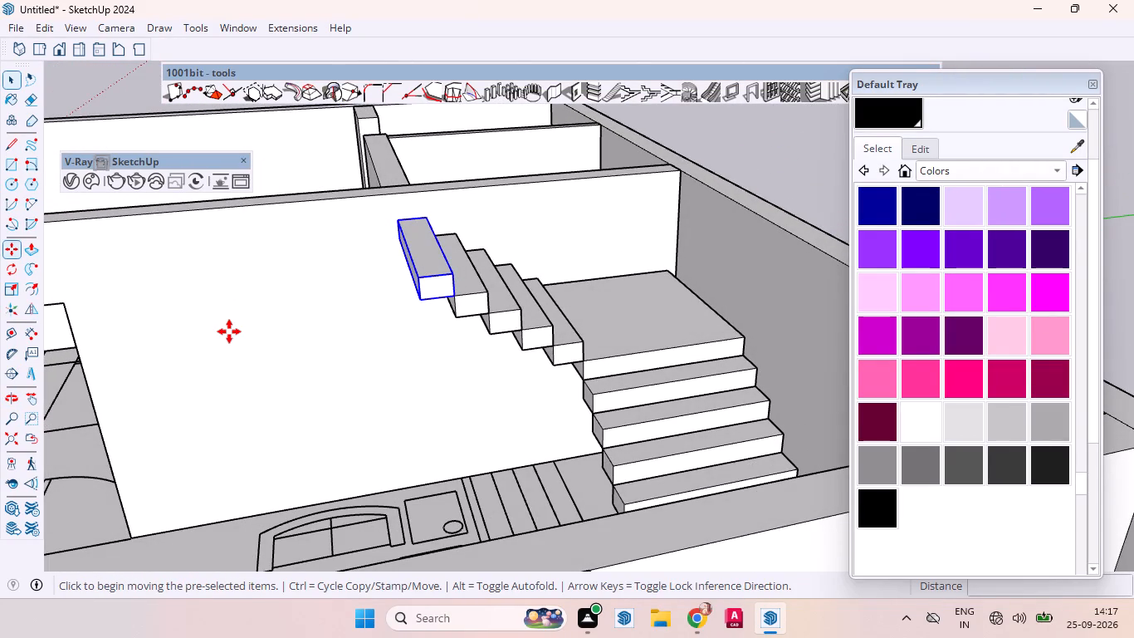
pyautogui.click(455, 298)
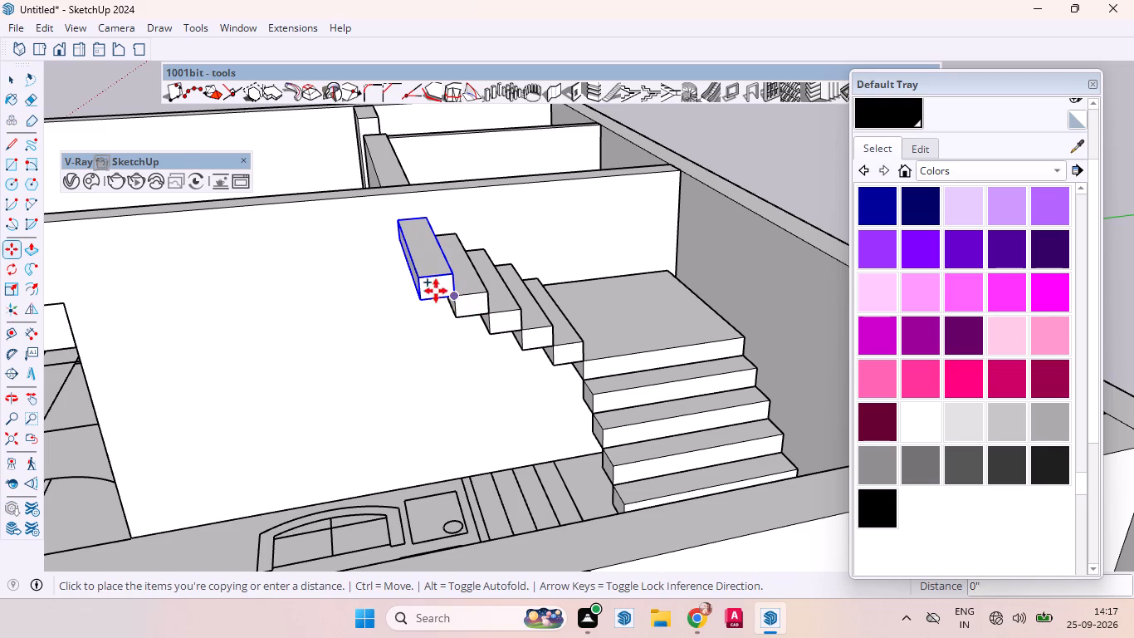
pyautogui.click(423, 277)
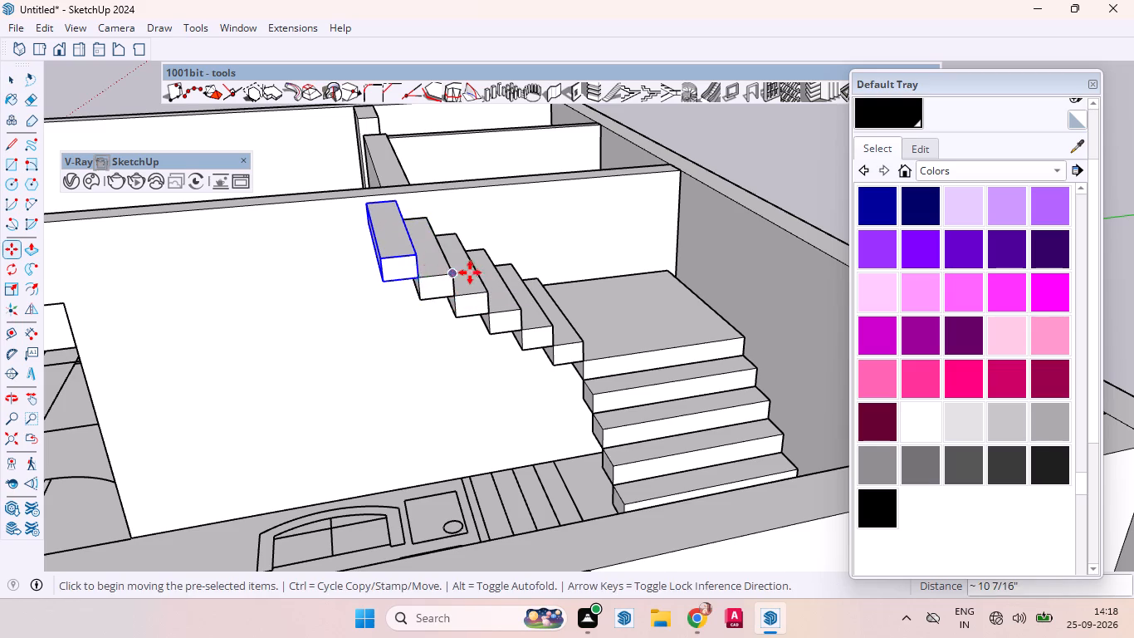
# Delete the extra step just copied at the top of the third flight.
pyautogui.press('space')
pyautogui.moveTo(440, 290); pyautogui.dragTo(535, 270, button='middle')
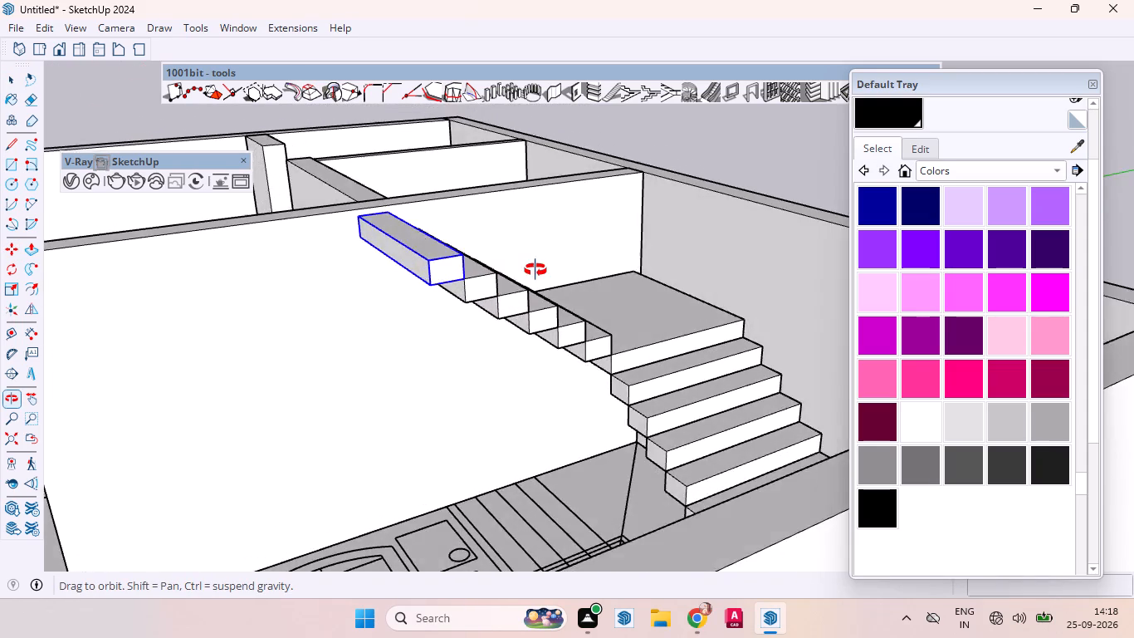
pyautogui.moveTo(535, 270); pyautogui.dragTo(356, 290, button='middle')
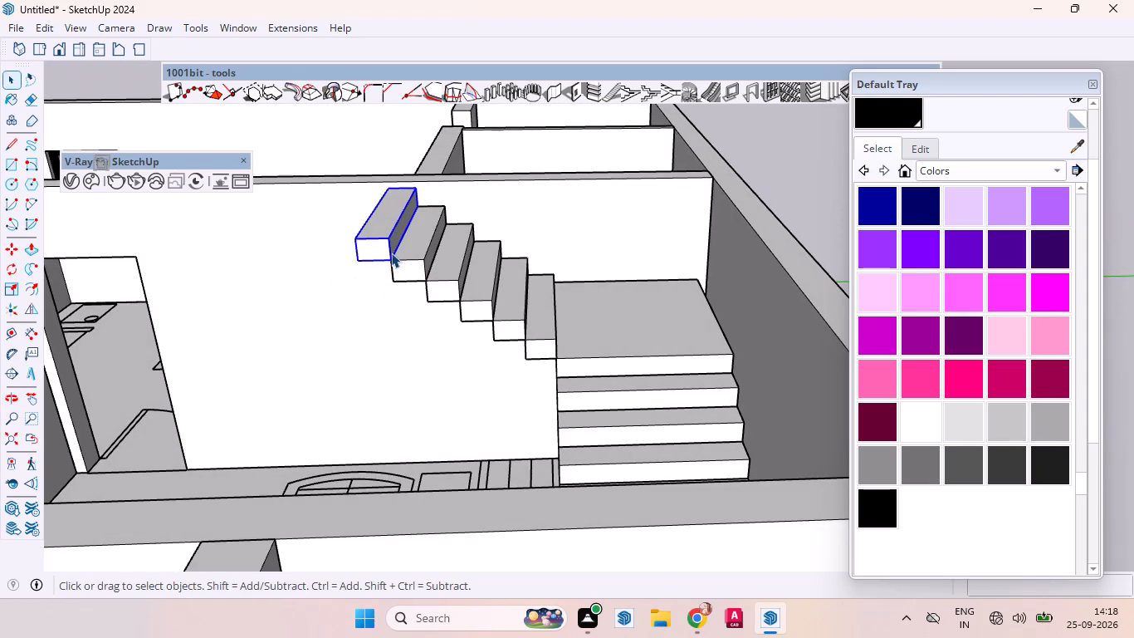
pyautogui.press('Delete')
# Examine up close how the steps of the three flights meet each other, the landings and the floor.
pyautogui.scroll(-1, 404, 268)
pyautogui.moveTo(422, 276); pyautogui.dragTo(482, 290, button='middle')
pyautogui.scroll(-5, 403, 281)
pyautogui.scroll(1, 414, 282)
pyautogui.scroll(-1, 415, 282)
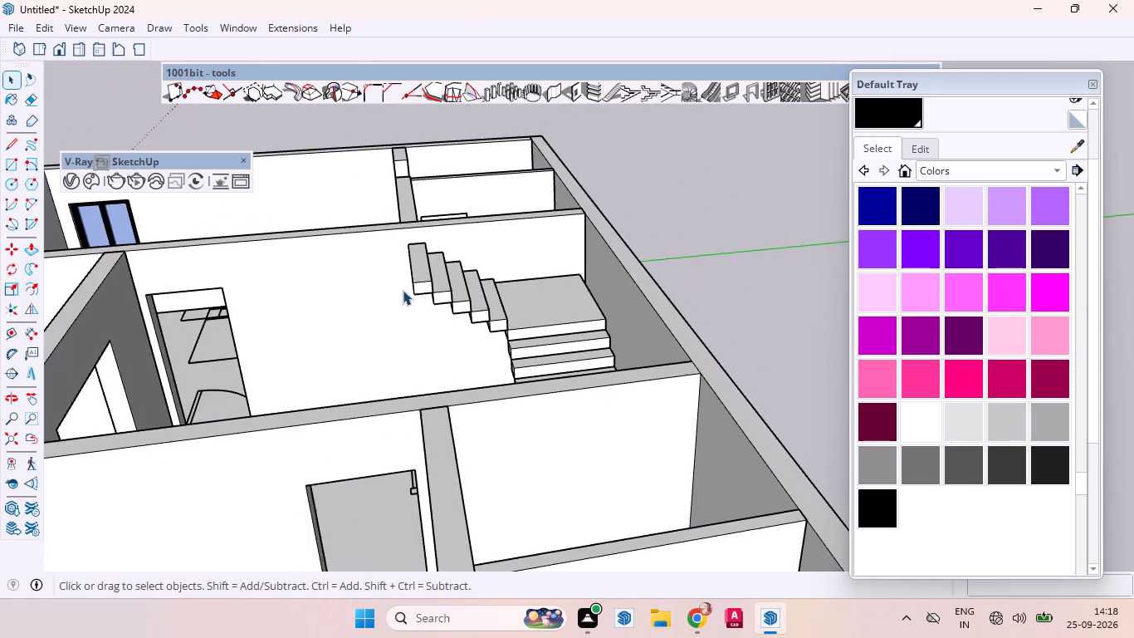
pyautogui.moveTo(400, 300); pyautogui.dragTo(795, 218, button='middle')
pyautogui.scroll(1, 735, 294)
pyautogui.scroll(-1, 734, 296)
pyautogui.scroll(4, 733, 297)
pyautogui.moveTo(699, 294); pyautogui.dragTo(660, 413, button='middle')
pyautogui.scroll(5, 566, 433)
pyautogui.moveTo(565, 429); pyautogui.dragTo(603, 376, button='middle')
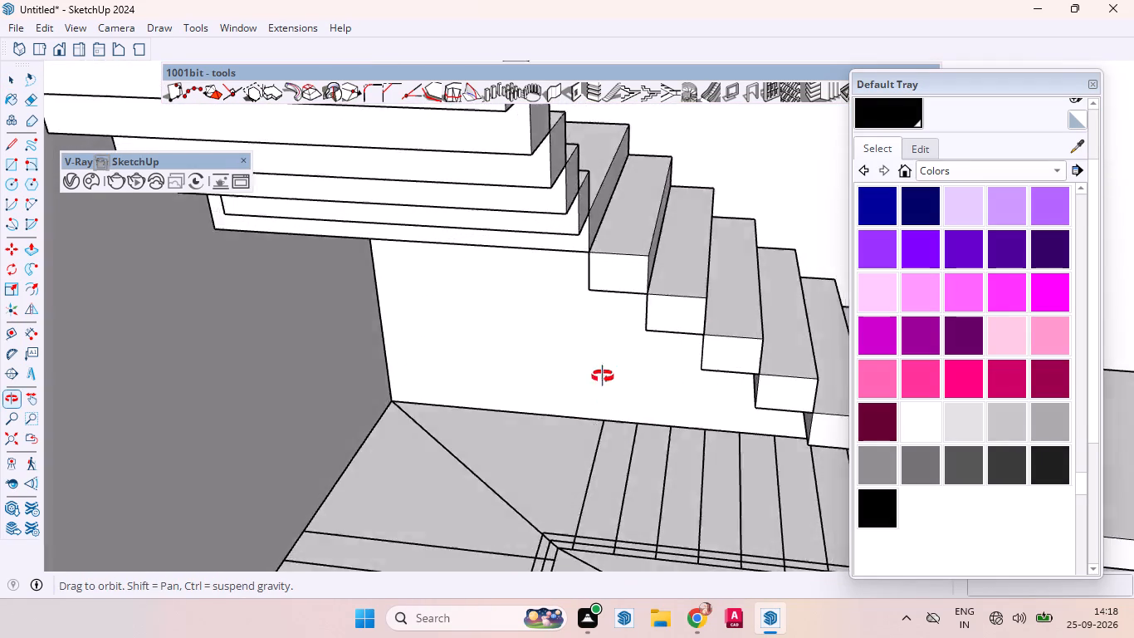
pyautogui.moveTo(603, 376); pyautogui.dragTo(599, 321, button='middle')
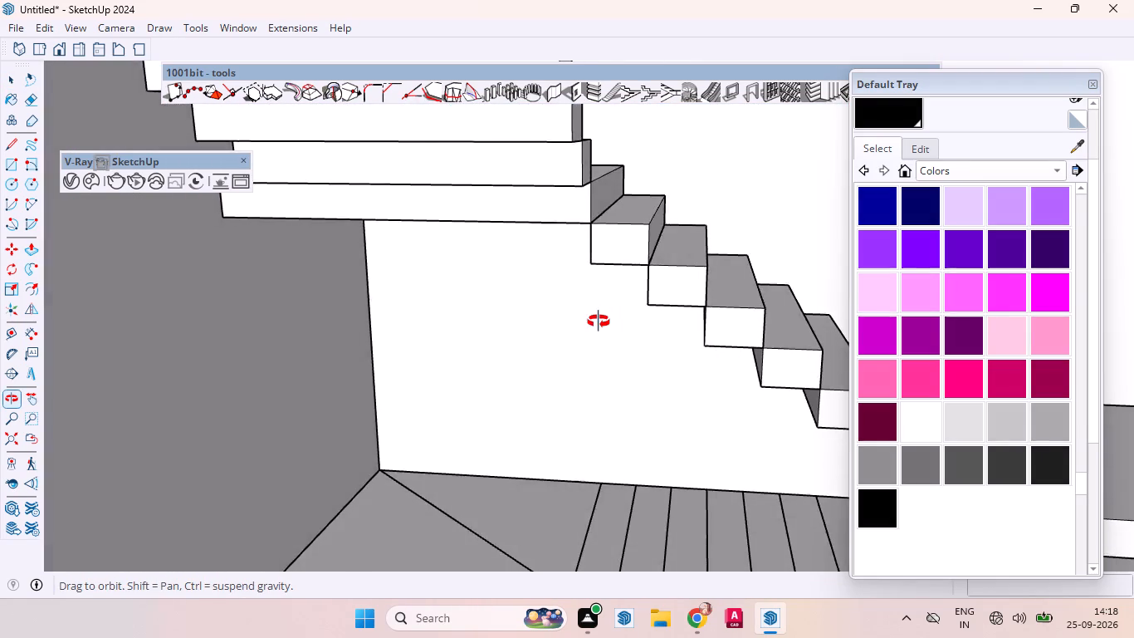
pyautogui.moveTo(599, 321); pyautogui.dragTo(462, 406, button='middle')
pyautogui.scroll(4, 728, 188)
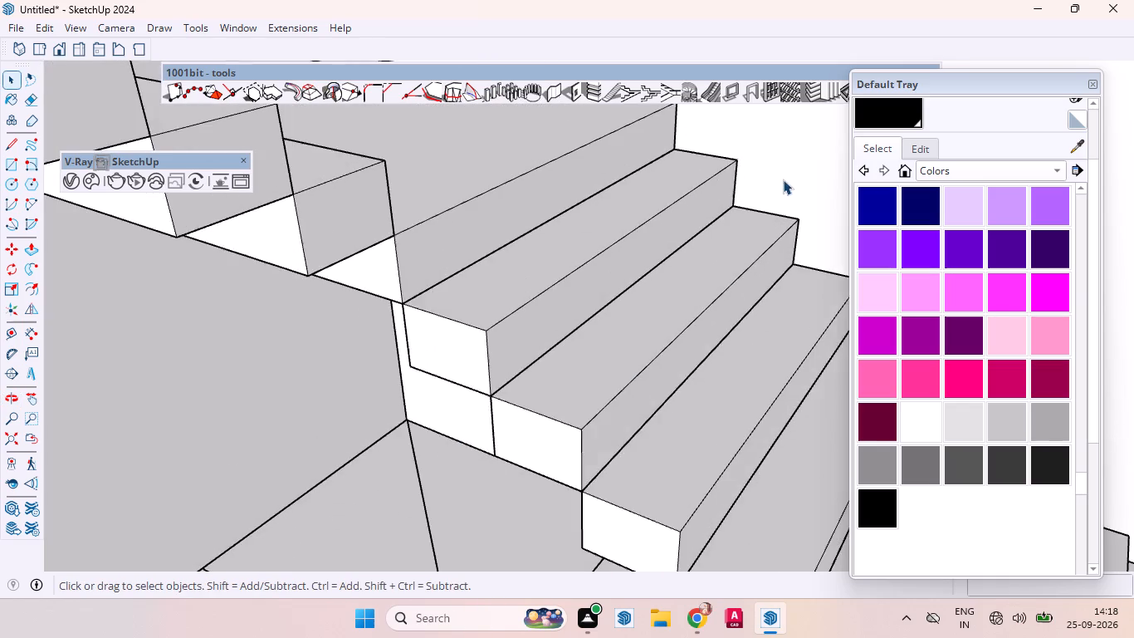
pyautogui.moveTo(760, 197); pyautogui.dragTo(361, 314, button='middle')
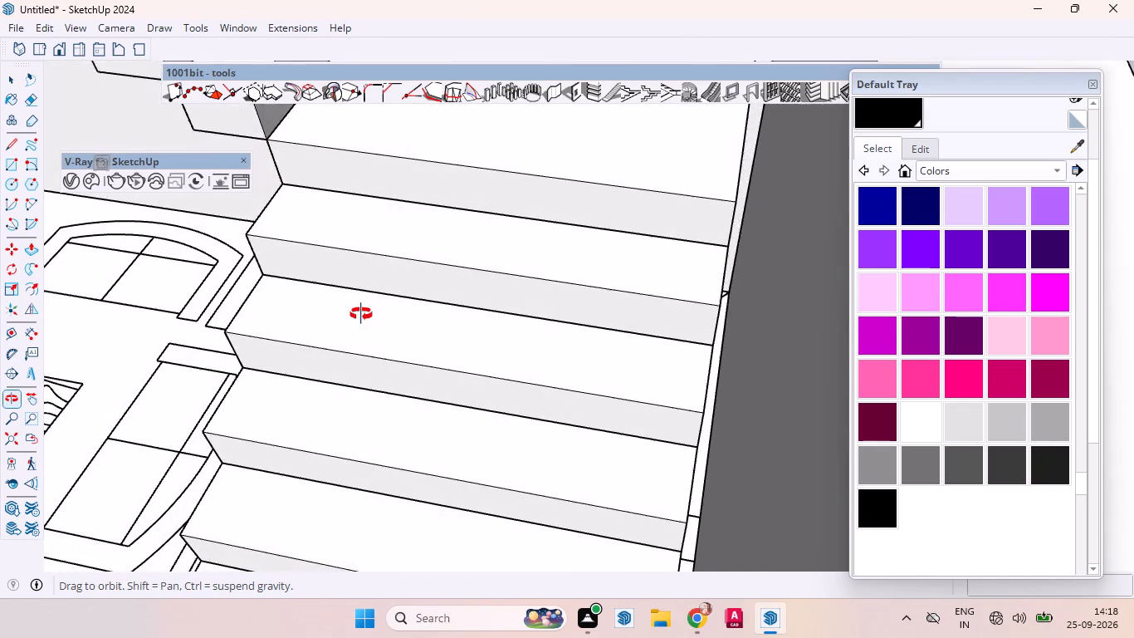
pyautogui.moveTo(361, 314); pyautogui.dragTo(500, 336, button='middle')
pyautogui.scroll(2, 495, 336)
pyautogui.scroll(-10, 467, 308)
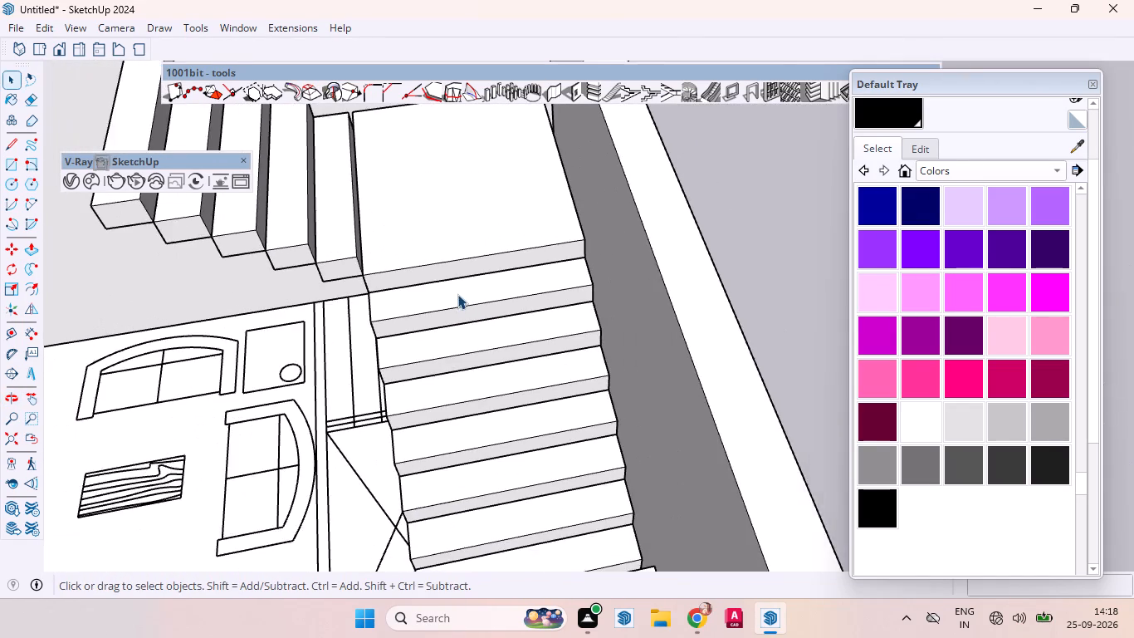
pyautogui.scroll(-4, 457, 294)
pyautogui.scroll(1, 457, 293)
pyautogui.scroll(-4, 457, 293)
pyautogui.scroll(1, 467, 287)
pyautogui.scroll(-2, 467, 287)
pyautogui.scroll(1, 467, 287)
pyautogui.scroll(1, 542, 499)
pyautogui.scroll(-6, 577, 503)
pyautogui.scroll(13, 580, 503)
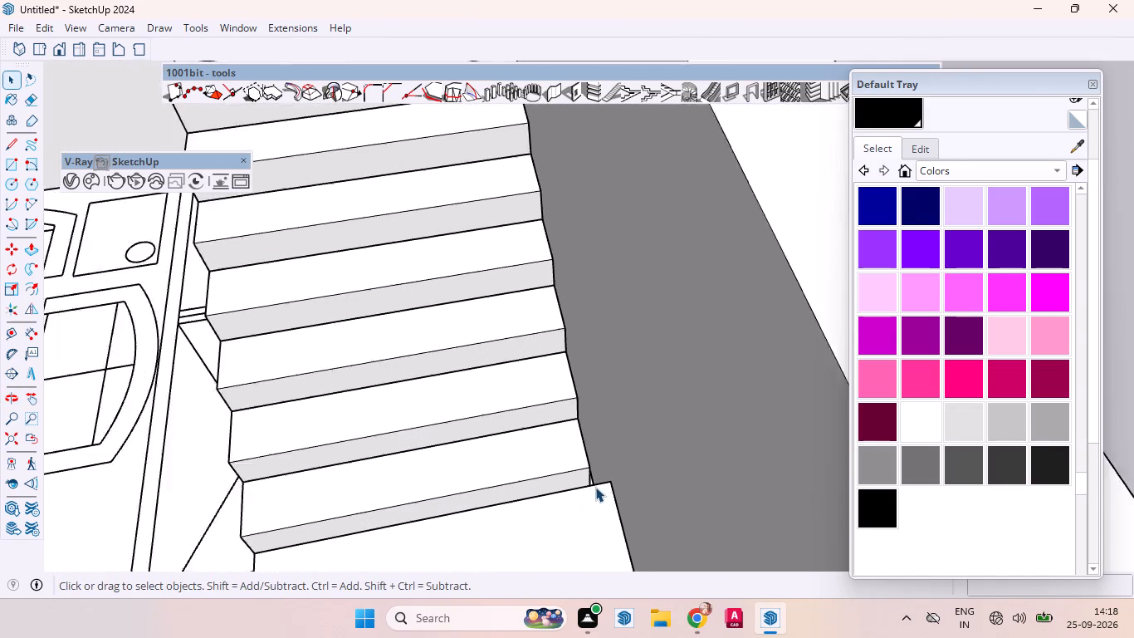
pyautogui.scroll(1, 595, 487)
pyautogui.moveTo(595, 487); pyautogui.dragTo(750, 448, button='middle')
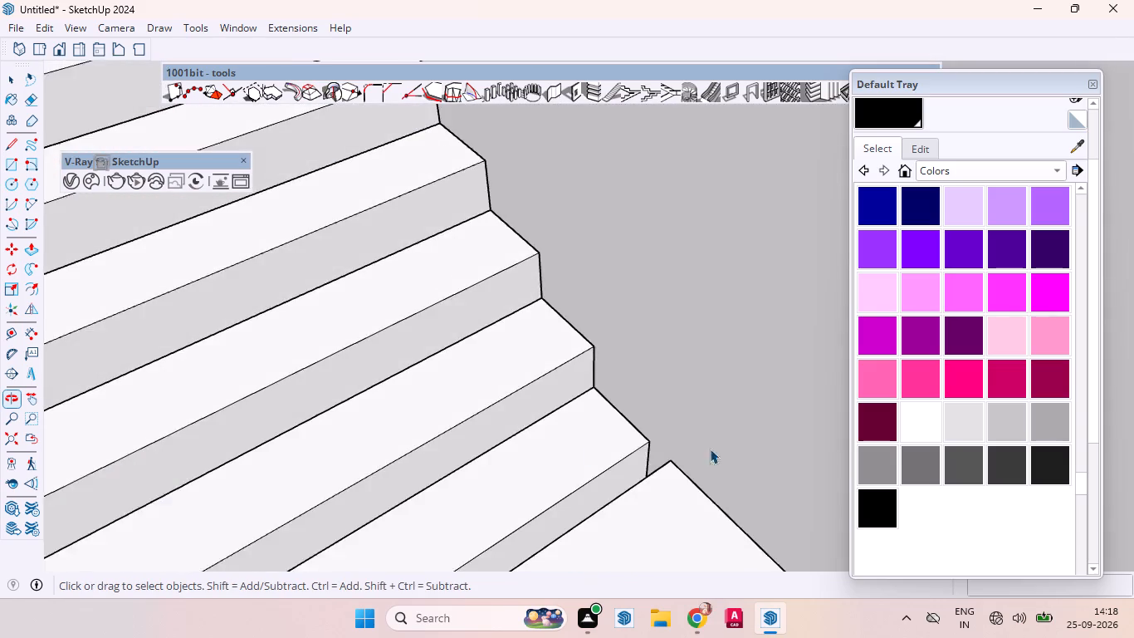
# Examine the complete staircase within the central hall from above and from a low viewpoint.
pyautogui.scroll(-13, 584, 440)
pyautogui.scroll(1, 606, 389)
pyautogui.scroll(-2, 606, 388)
pyautogui.moveTo(514, 438); pyautogui.dragTo(697, 451, button='middle')
pyautogui.scroll(1, 713, 444)
pyautogui.scroll(-4, 714, 444)
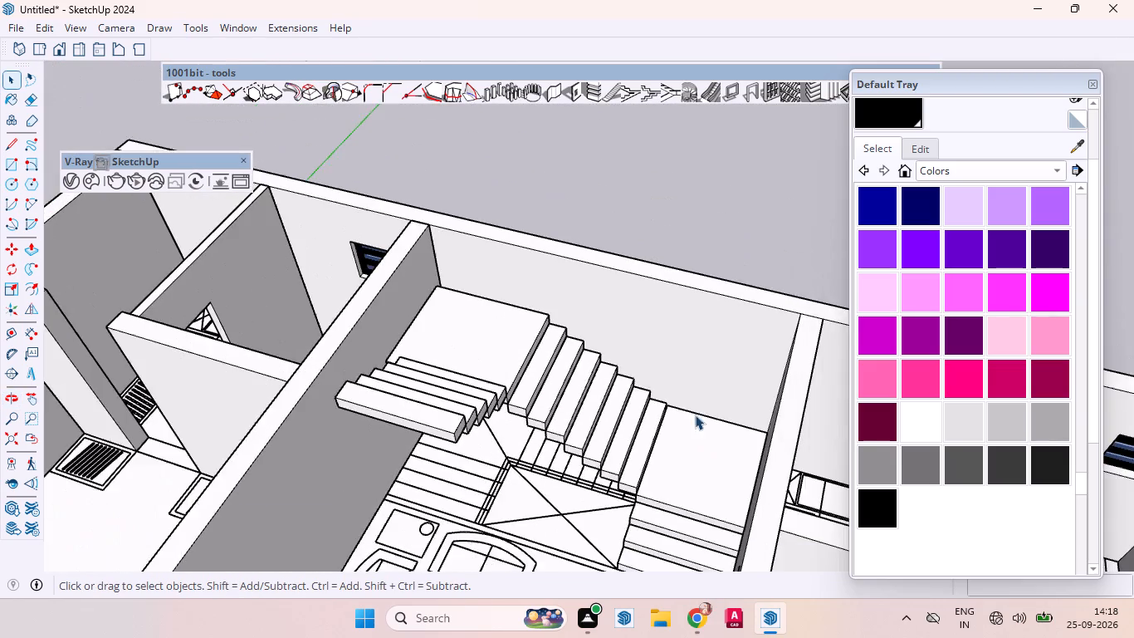
pyautogui.scroll(-1, 695, 415)
pyautogui.scroll(5, 660, 509)
pyautogui.moveTo(652, 515); pyautogui.dragTo(711, 419, button='middle')
pyautogui.scroll(-5, 682, 427)
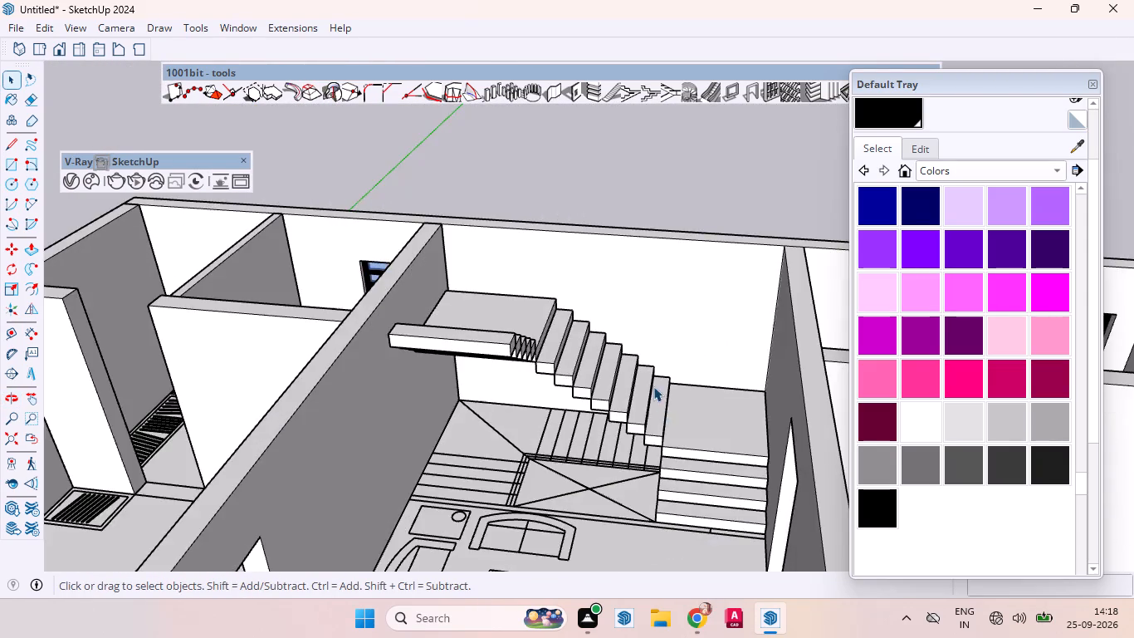
pyautogui.scroll(-5, 650, 365)
pyautogui.scroll(1, 673, 456)
pyautogui.scroll(-1, 673, 459)
pyautogui.scroll(15, 673, 459)
pyautogui.scroll(-1, 657, 479)
pyautogui.scroll(4, 656, 479)
pyautogui.moveTo(616, 467); pyautogui.dragTo(791, 470, button='middle')
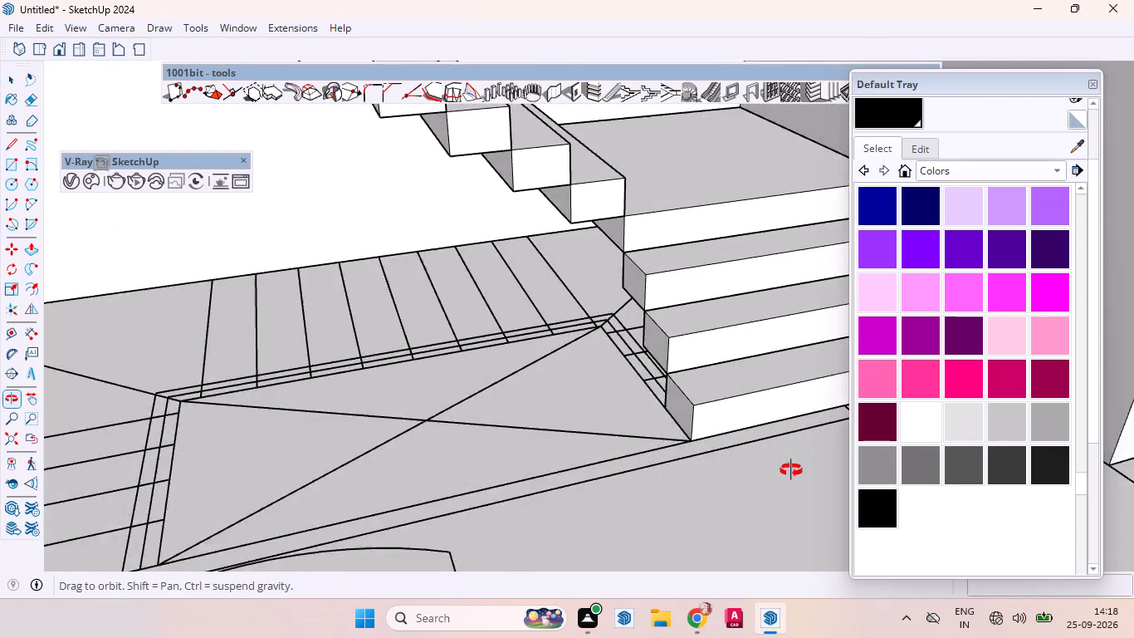
pyautogui.moveTo(791, 470); pyautogui.dragTo(778, 529, button='middle')
pyautogui.scroll(-12, 458, 400)
pyautogui.scroll(1, 450, 383)
pyautogui.scroll(-10, 450, 382)
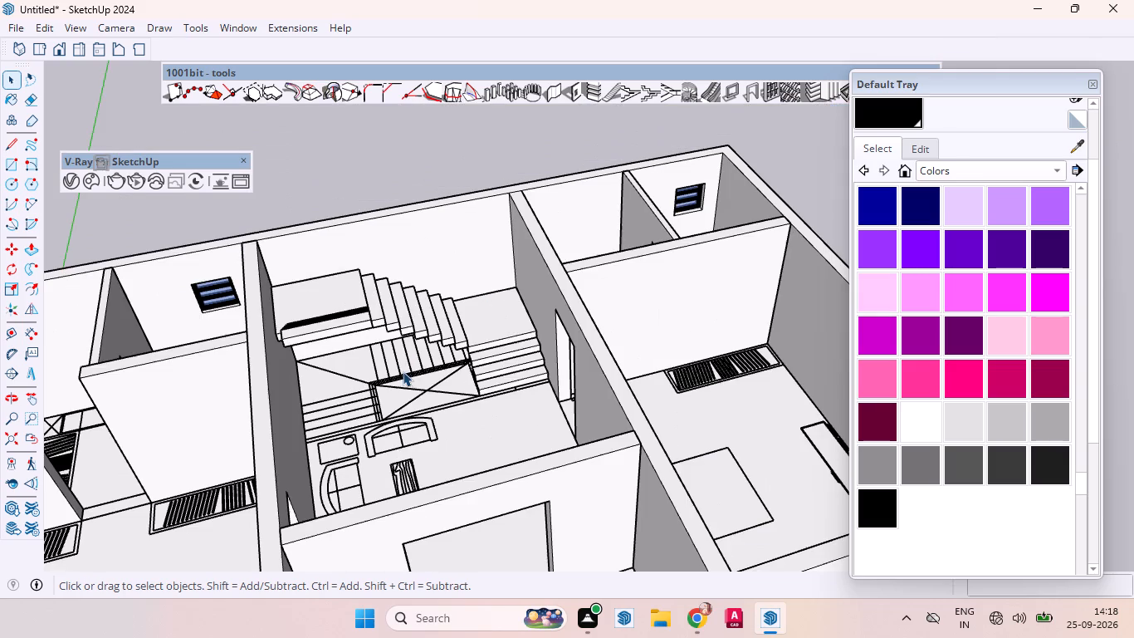
pyautogui.scroll(2, 376, 299)
pyautogui.scroll(-1, 376, 299)
pyautogui.scroll(4, 376, 299)
pyautogui.moveTo(448, 336); pyautogui.dragTo(516, 296, button='middle')
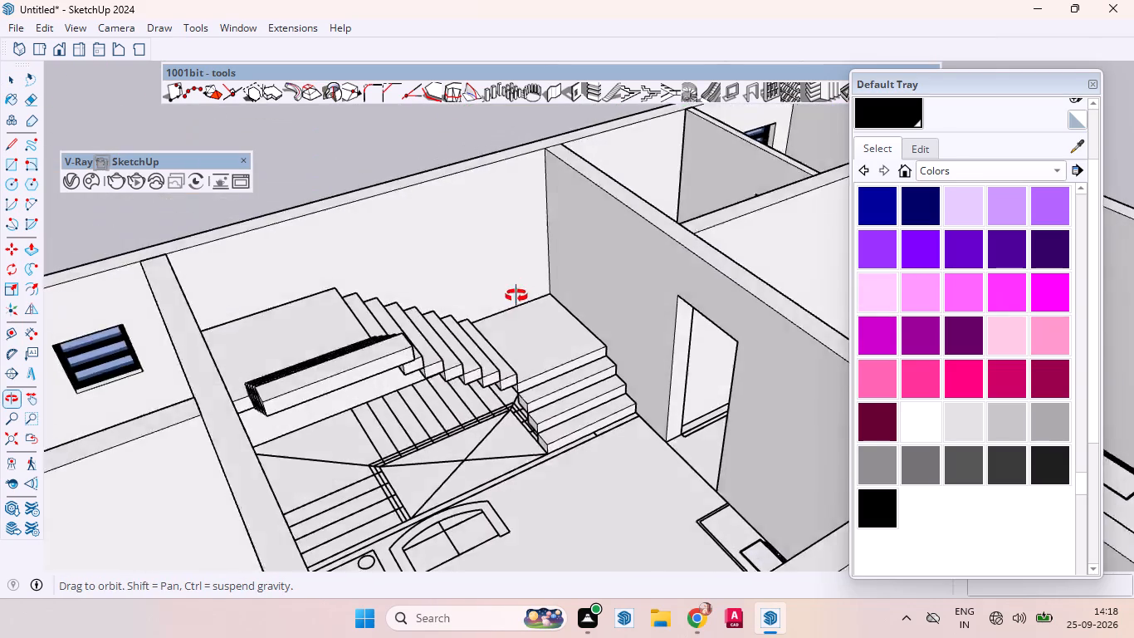
pyautogui.moveTo(516, 296); pyautogui.dragTo(383, 105, button='middle')
pyautogui.scroll(5, 382, 201)
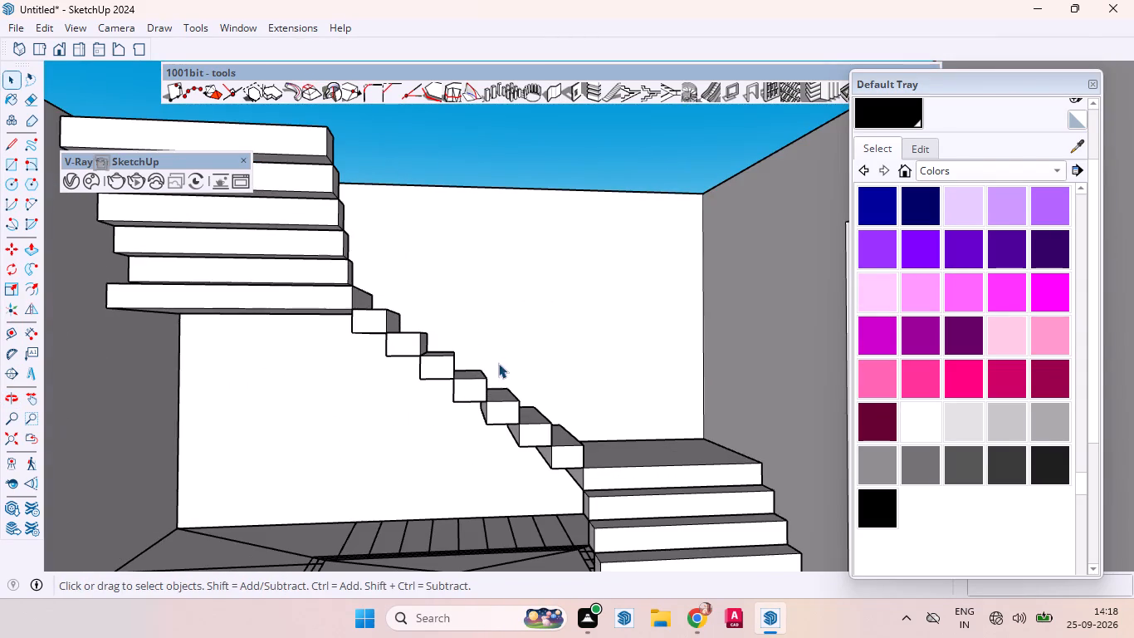
# Examine the third flight and the upper landing where they meet the hall's side wall.
pyautogui.moveTo(498, 360); pyautogui.dragTo(539, 445, button='middle')
pyautogui.scroll(3, 538, 445)
pyautogui.scroll(-9, 500, 402)
pyautogui.scroll(3, 433, 371)
pyautogui.scroll(-4, 433, 371)
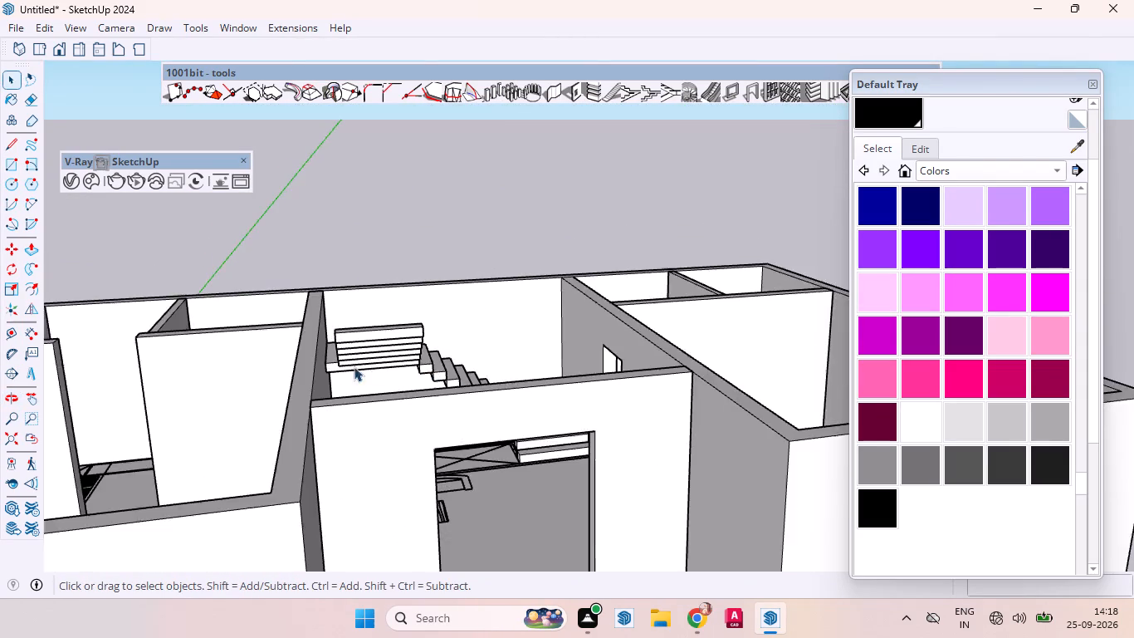
pyautogui.scroll(9, 332, 366)
pyautogui.moveTo(335, 360); pyautogui.dragTo(325, 385, button='middle')
pyautogui.scroll(2, 325, 385)
pyautogui.scroll(-1, 325, 385)
pyautogui.scroll(4, 325, 385)
pyautogui.moveTo(320, 371); pyautogui.dragTo(306, 426, button='middle')
pyautogui.scroll(5, 320, 401)
pyautogui.moveTo(276, 394); pyautogui.dragTo(396, 480, button='middle')
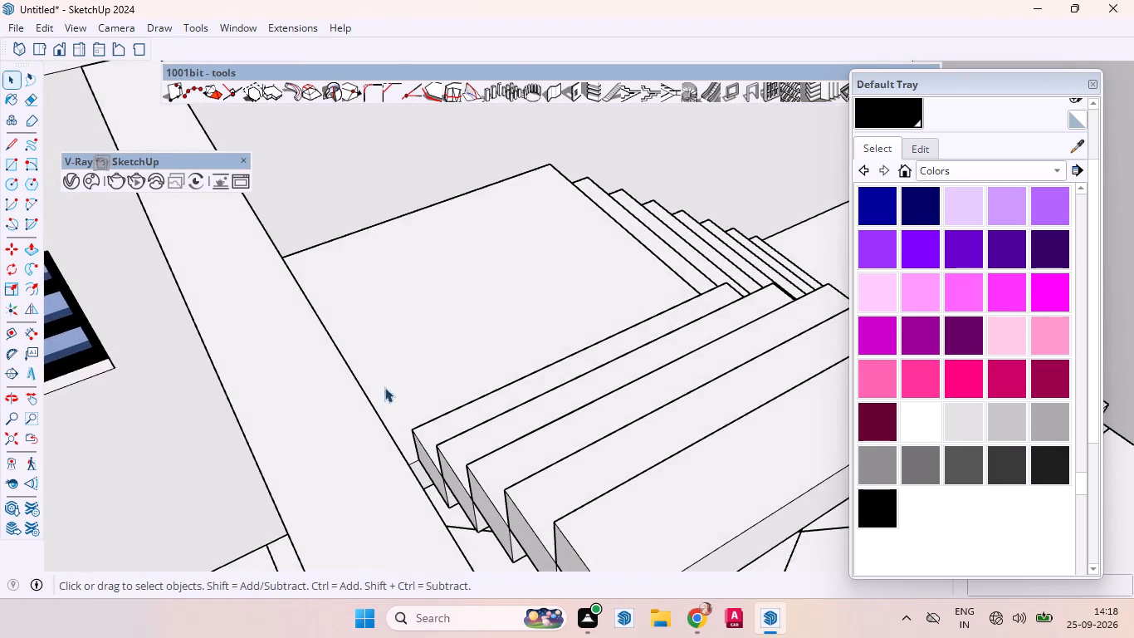
pyautogui.scroll(-7, 369, 387)
pyautogui.scroll(4, 300, 385)
pyautogui.scroll(-6, 300, 385)
pyautogui.scroll(1, 318, 385)
pyautogui.scroll(-13, 318, 385)
pyautogui.click(318, 204)
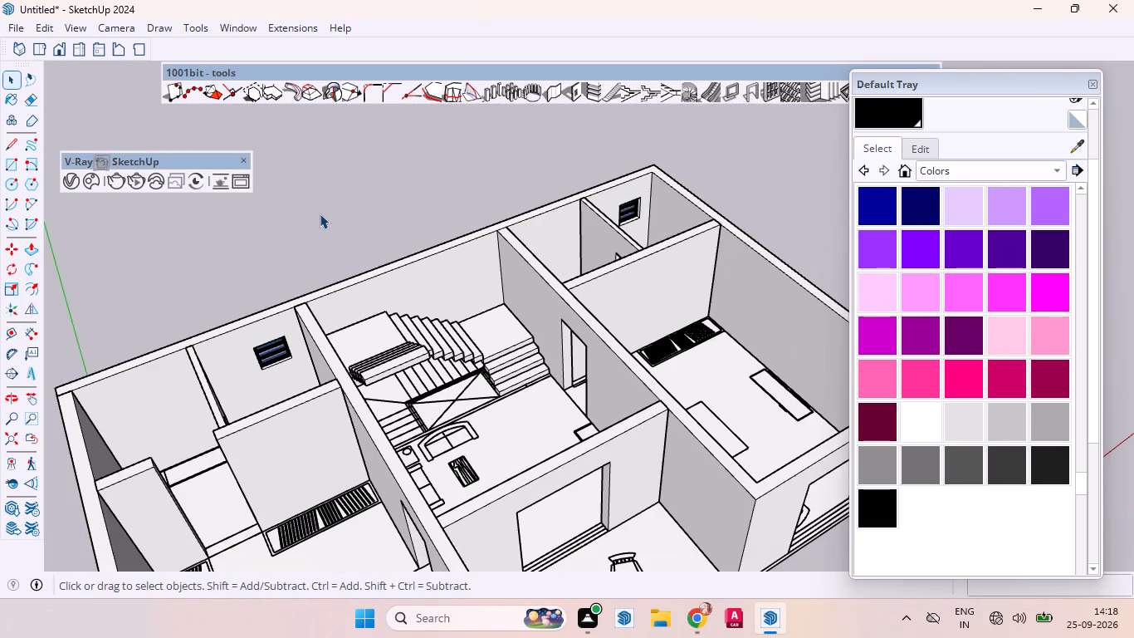
# Examine the small rear corner room beside the hall and its louvred window.
pyautogui.scroll(-1, 383, 306)
pyautogui.scroll(3, 383, 306)
pyautogui.scroll(-7, 383, 306)
pyautogui.moveTo(416, 337); pyautogui.dragTo(357, 235, button='middle')
pyautogui.scroll(2, 466, 327)
pyautogui.scroll(-1, 493, 330)
pyautogui.scroll(7, 494, 330)
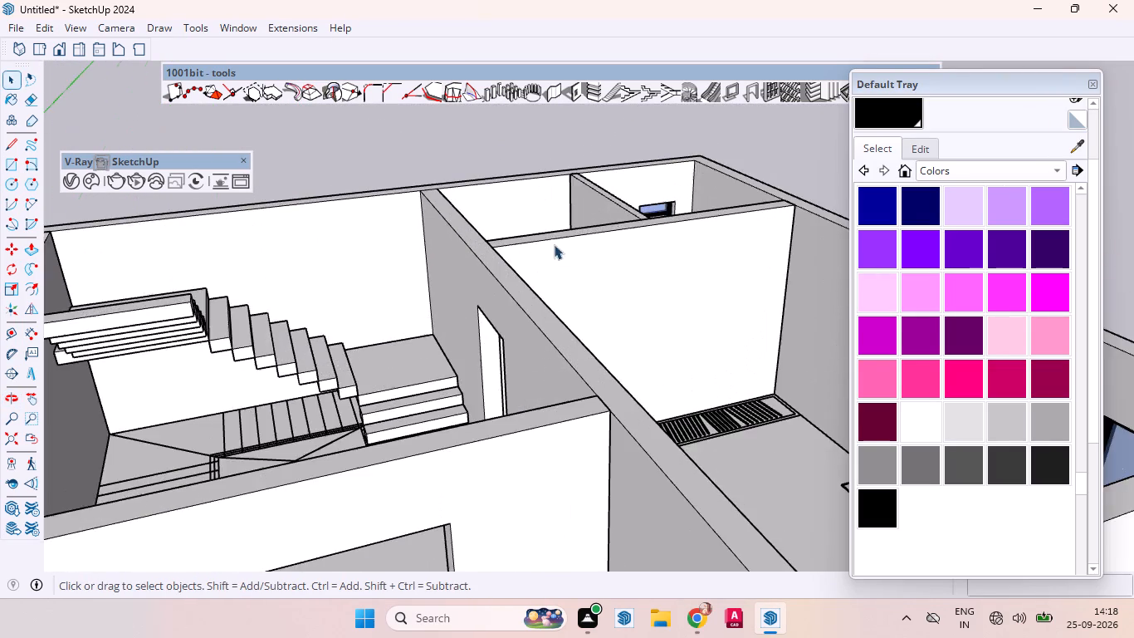
pyautogui.scroll(10, 554, 244)
pyautogui.scroll(-1, 750, 165)
pyautogui.scroll(5, 748, 166)
pyautogui.moveTo(668, 213); pyautogui.dragTo(458, 298, button='middle')
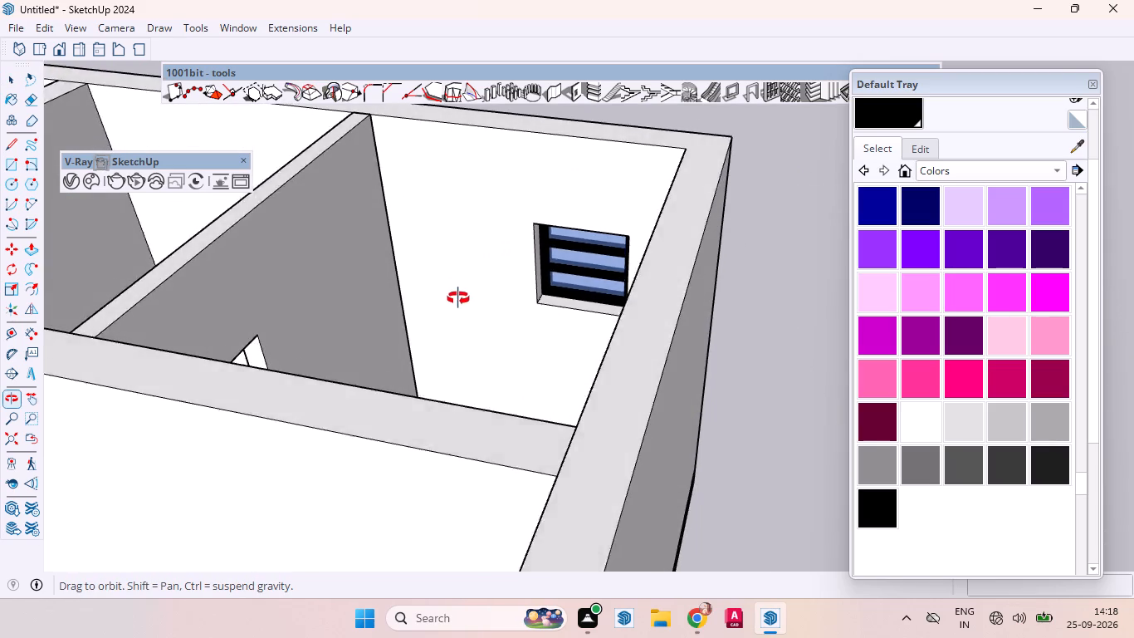
pyautogui.moveTo(458, 298); pyautogui.dragTo(458, 356, button='middle')
pyautogui.scroll(1, 471, 326)
pyautogui.scroll(-15, 477, 318)
pyautogui.scroll(2, 539, 292)
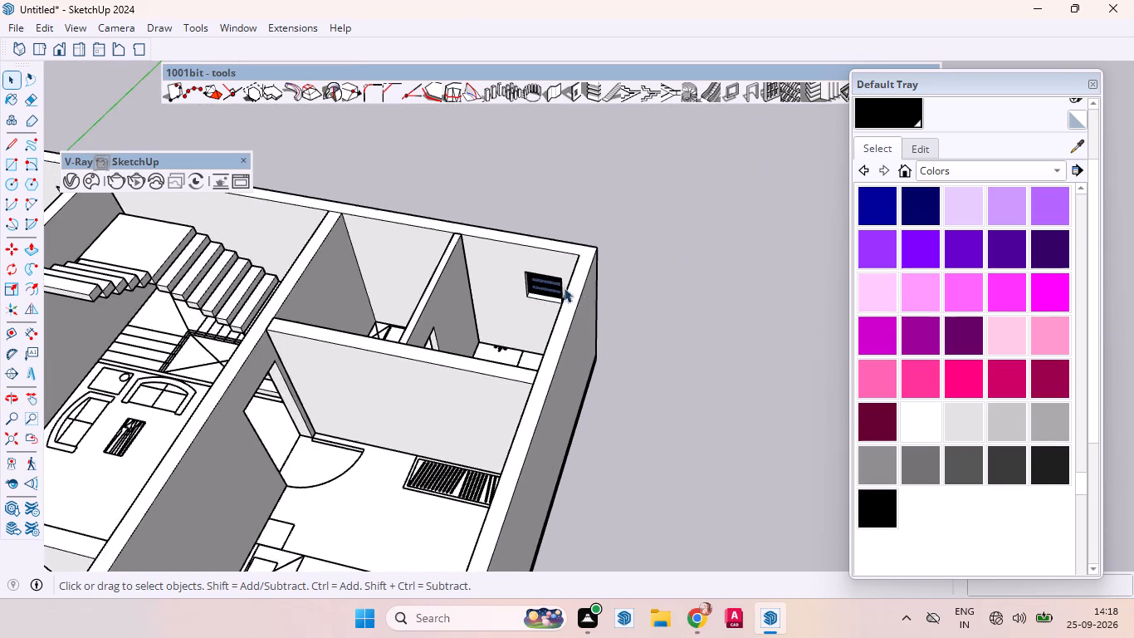
pyautogui.scroll(-6, 622, 301)
pyautogui.scroll(-2, 428, 275)
pyautogui.scroll(1, 515, 294)
pyautogui.scroll(-4, 525, 295)
pyautogui.scroll(4, 526, 381)
pyautogui.scroll(-1, 508, 388)
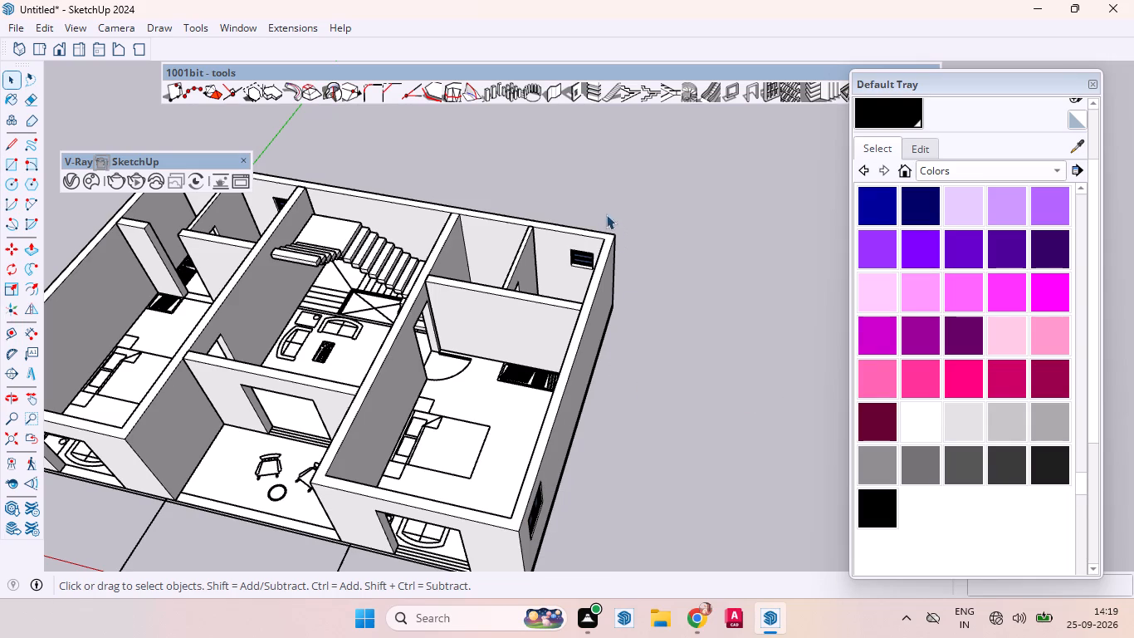
# Examine the whole house, including the bedroom with the two-pane side window and its front wall opening.
pyautogui.scroll(1, 549, 216)
pyautogui.scroll(-5, 555, 218)
pyautogui.scroll(-5, 699, 249)
pyautogui.scroll(1, 706, 261)
pyautogui.scroll(-2, 708, 264)
pyautogui.scroll(2, 293, 257)
pyautogui.scroll(-1, 300, 270)
pyautogui.scroll(2, 305, 277)
pyautogui.scroll(-1, 310, 280)
pyautogui.scroll(2, 317, 283)
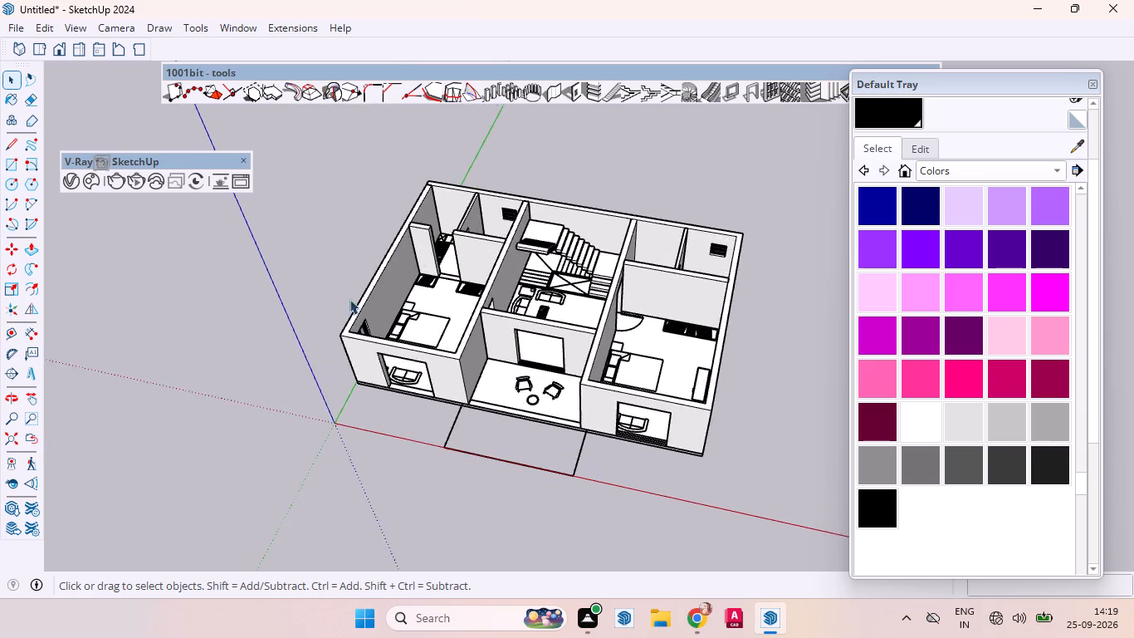
pyautogui.scroll(18, 349, 299)
pyautogui.moveTo(422, 321); pyautogui.dragTo(231, 337, button='middle')
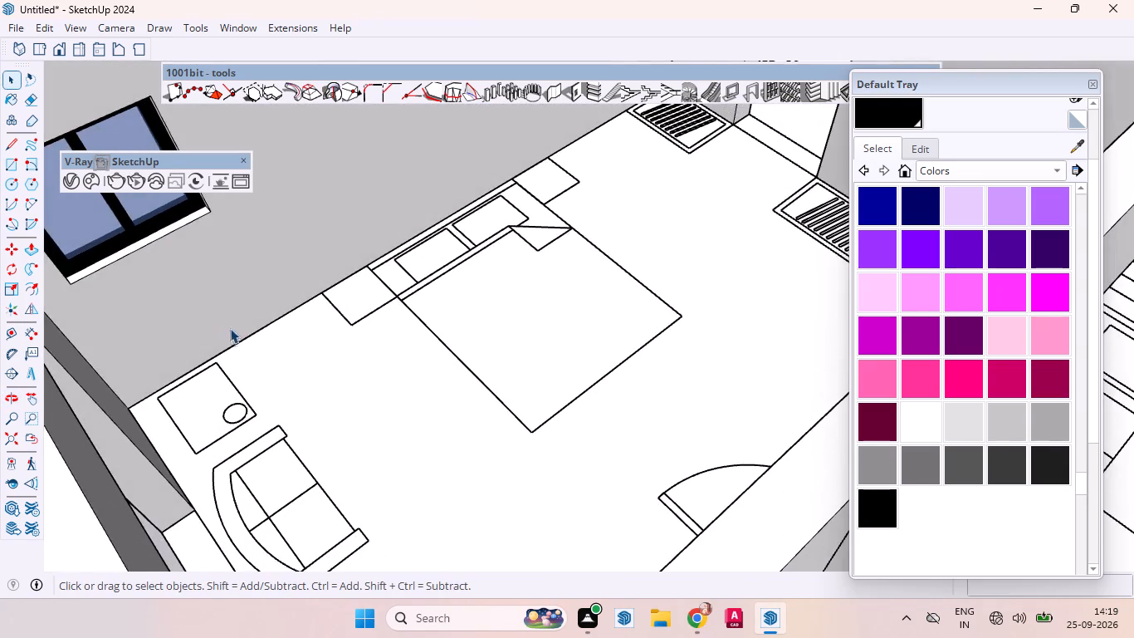
pyautogui.scroll(-8, 340, 322)
pyautogui.scroll(1, 384, 350)
pyautogui.scroll(-3, 382, 350)
pyautogui.scroll(6, 276, 381)
pyautogui.scroll(-1, 272, 381)
pyautogui.scroll(1, 272, 381)
pyautogui.moveTo(291, 399); pyautogui.dragTo(337, 354, button='middle')
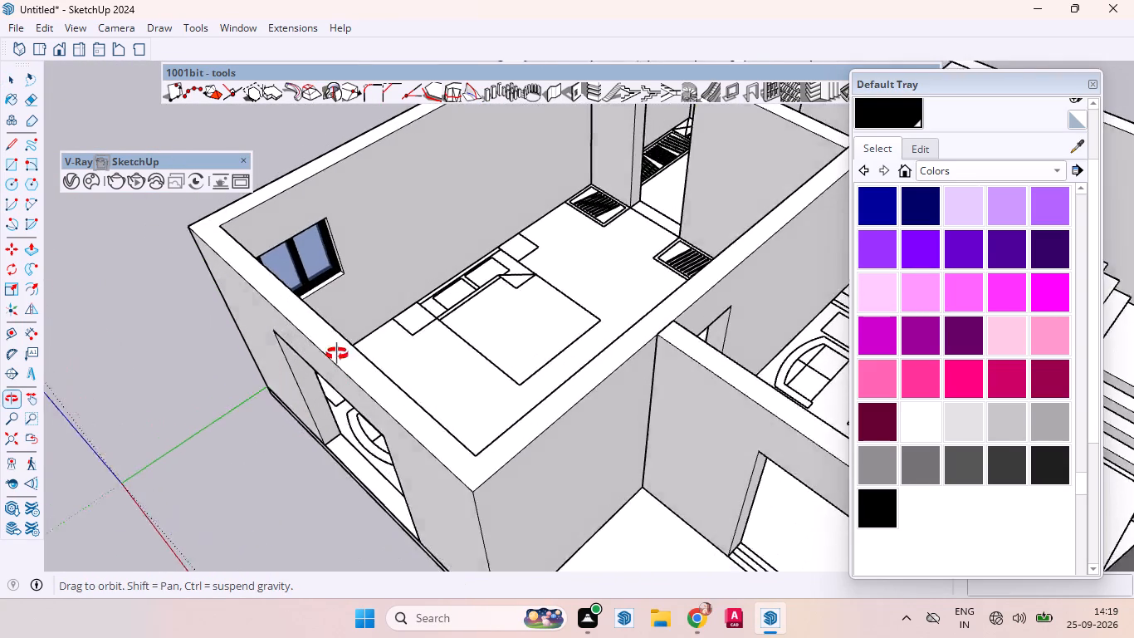
pyautogui.moveTo(337, 354); pyautogui.dragTo(544, 183, button='middle')
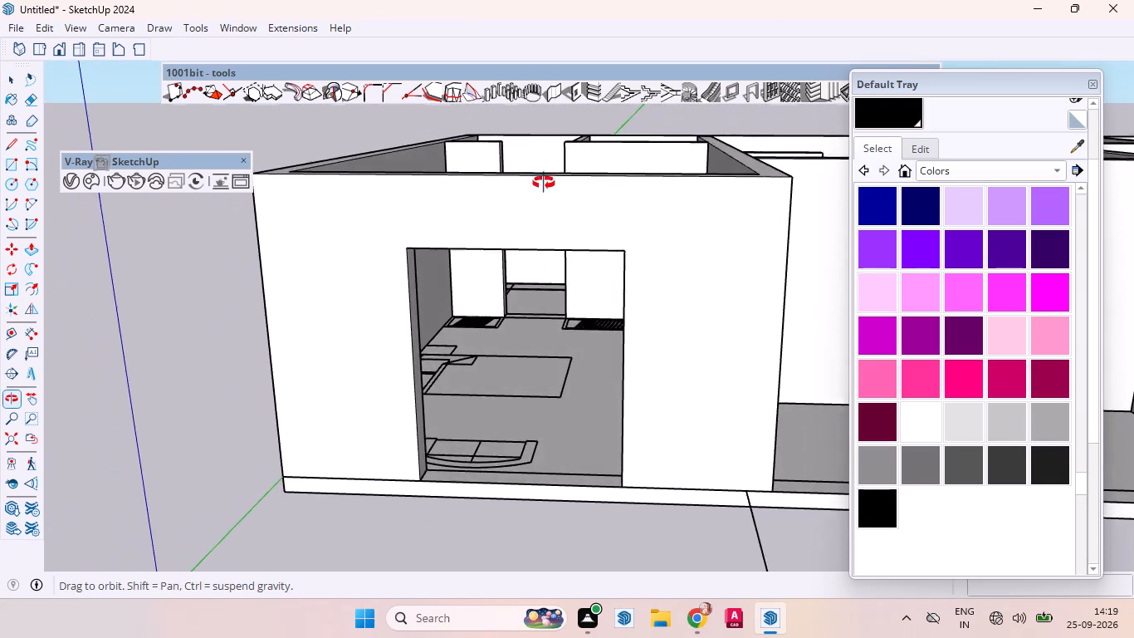
pyautogui.moveTo(544, 183); pyautogui.dragTo(550, 175, button='middle')
pyautogui.scroll(5, 477, 202)
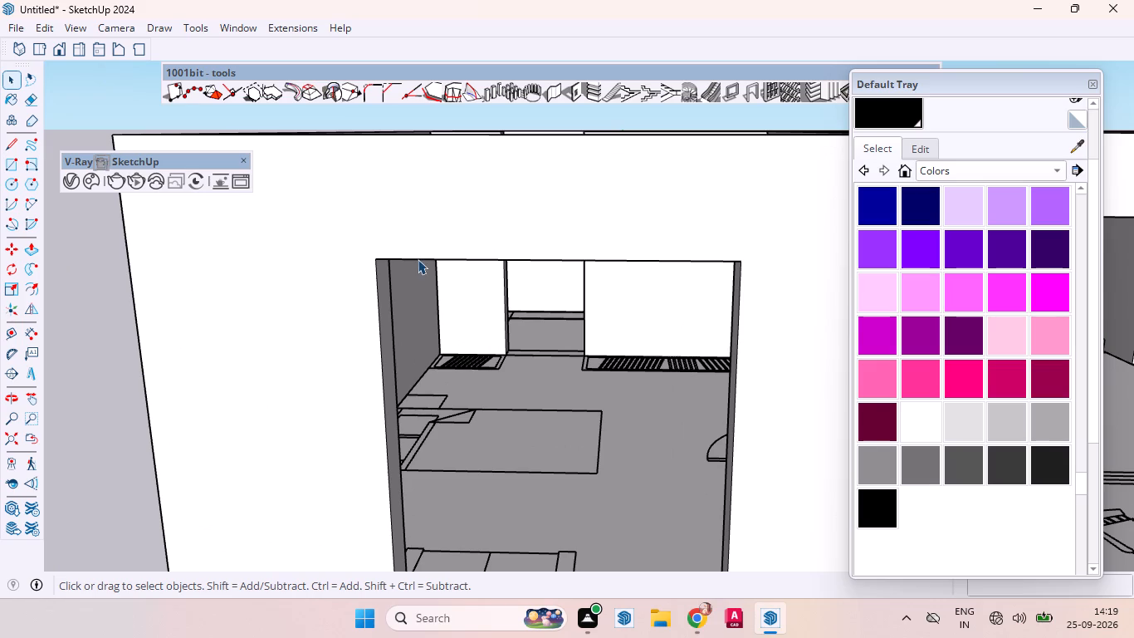
pyautogui.scroll(-7, 457, 299)
pyautogui.moveTo(487, 353); pyautogui.dragTo(462, 315, button='middle')
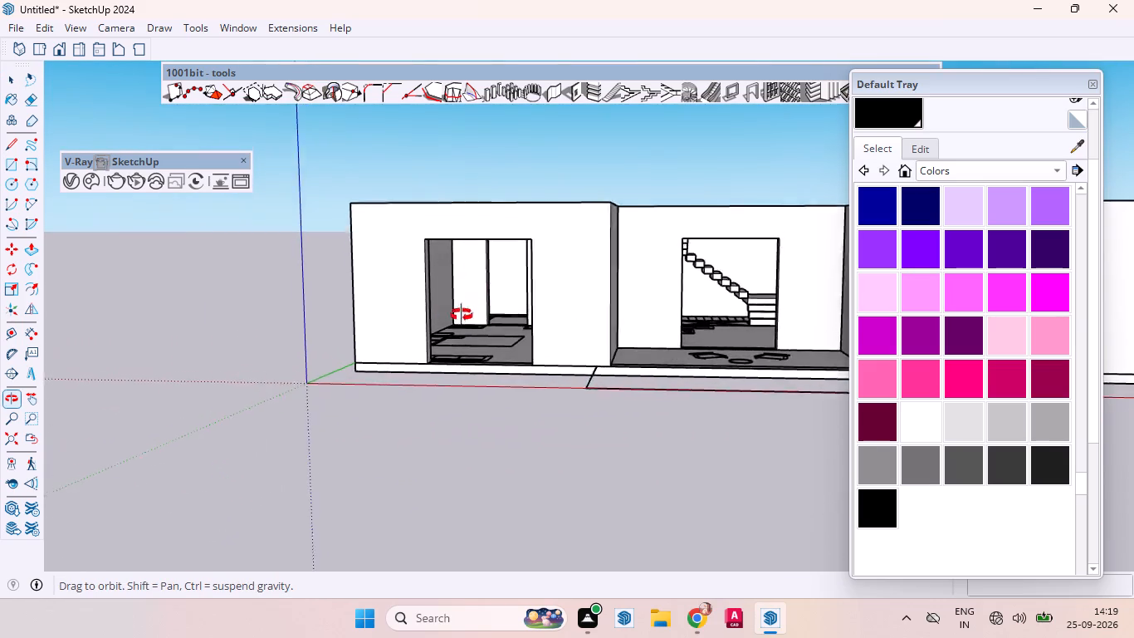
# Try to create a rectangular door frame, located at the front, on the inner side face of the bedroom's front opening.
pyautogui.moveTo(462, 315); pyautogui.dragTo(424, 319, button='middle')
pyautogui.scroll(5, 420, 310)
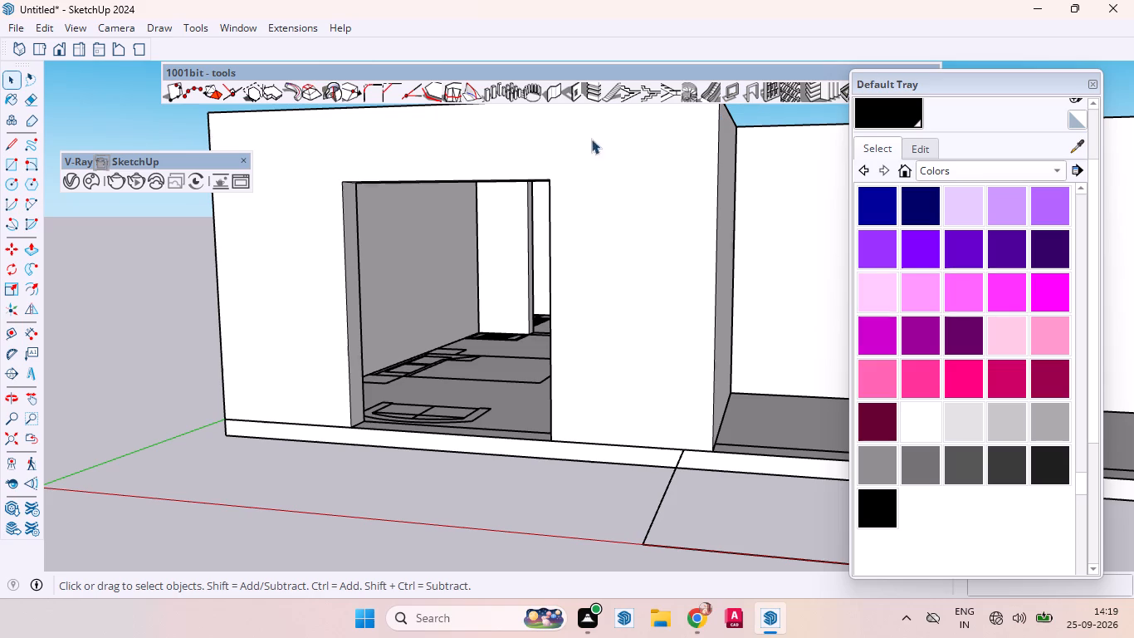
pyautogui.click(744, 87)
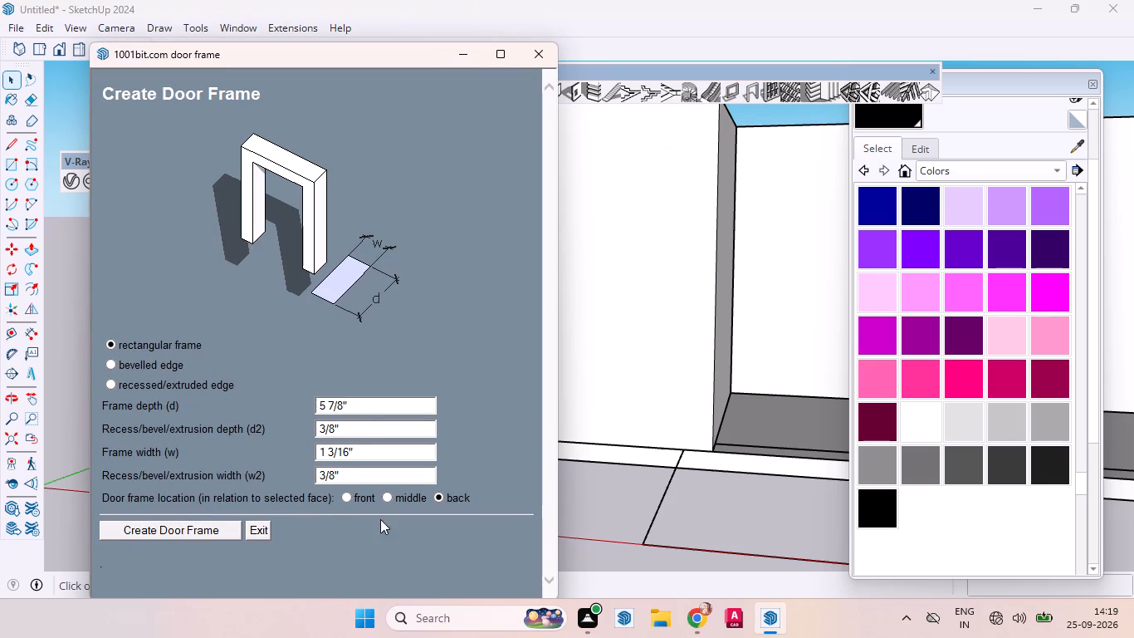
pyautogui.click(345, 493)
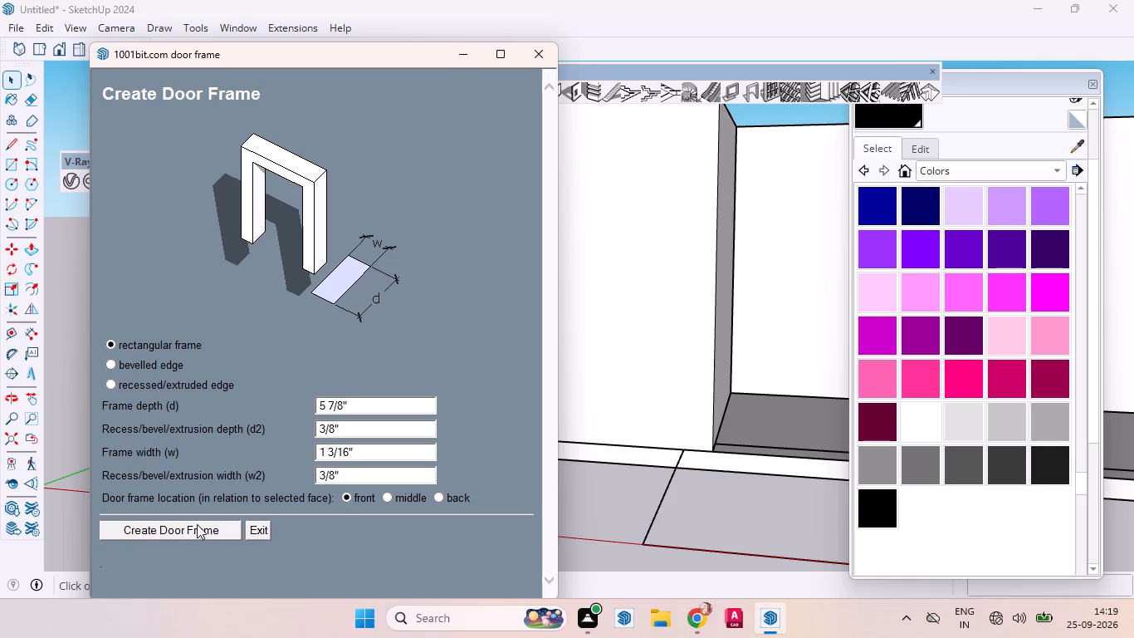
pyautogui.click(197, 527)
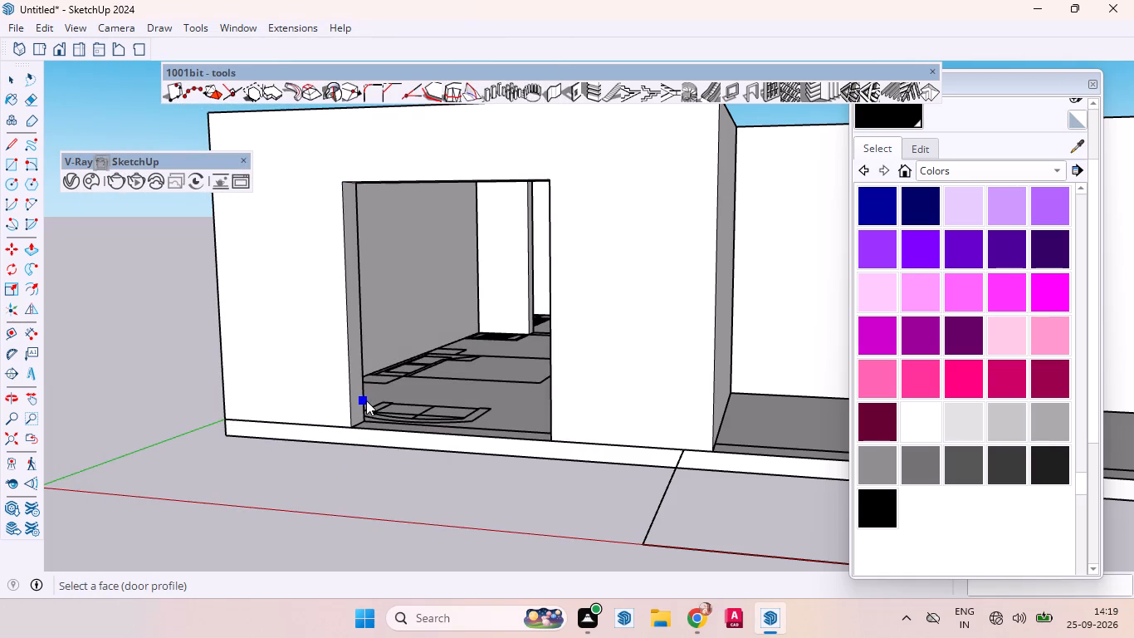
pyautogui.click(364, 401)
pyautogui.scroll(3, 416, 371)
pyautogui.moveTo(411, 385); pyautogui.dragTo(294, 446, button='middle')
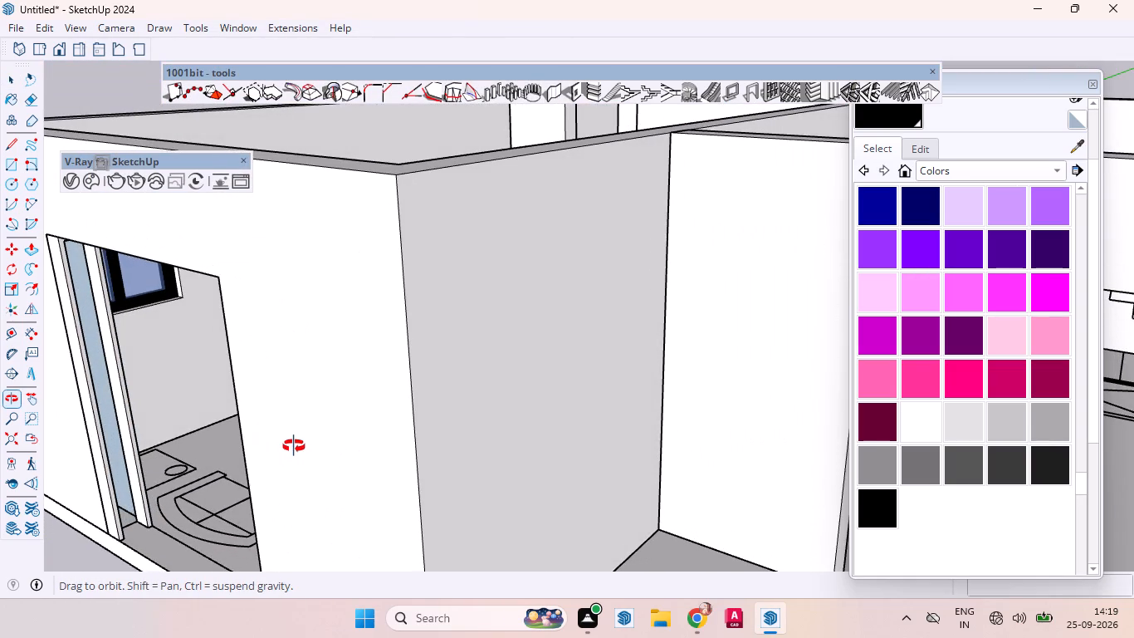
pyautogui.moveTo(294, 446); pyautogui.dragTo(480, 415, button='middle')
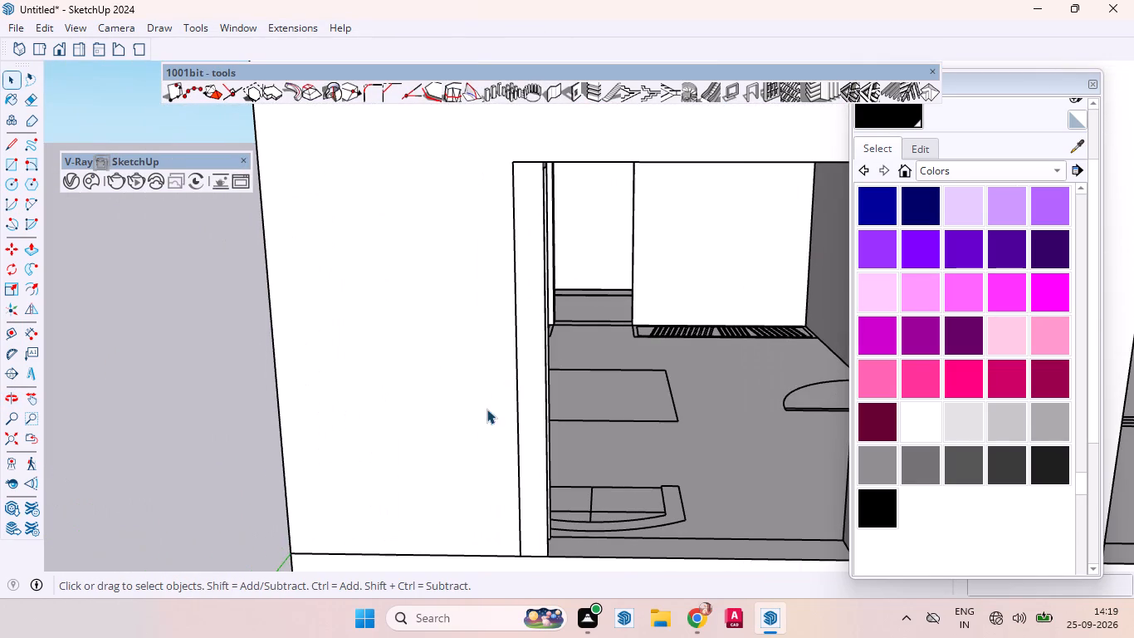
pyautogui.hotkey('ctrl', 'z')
# Draw a vertical rectangle about 6' 4" by 7' across the bedroom's front opening, midway through the wall thickness.
pyautogui.scroll(-8, 448, 390)
pyautogui.scroll(3, 449, 367)
pyautogui.scroll(-1, 463, 366)
pyautogui.scroll(1, 470, 365)
pyautogui.scroll(-1, 473, 365)
pyautogui.press('r')
pyautogui.scroll(2, 550, 320)
pyautogui.scroll(-1, 550, 320)
pyautogui.scroll(1, 550, 319)
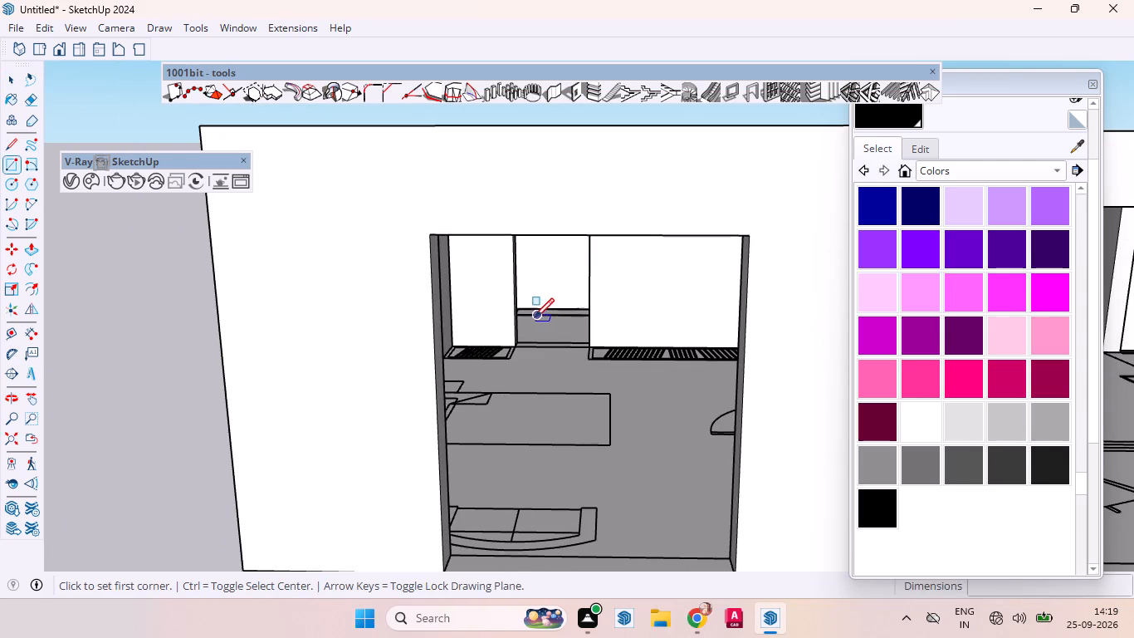
pyautogui.moveTo(473, 288); pyautogui.dragTo(546, 297, button='middle')
pyautogui.scroll(5, 610, 253)
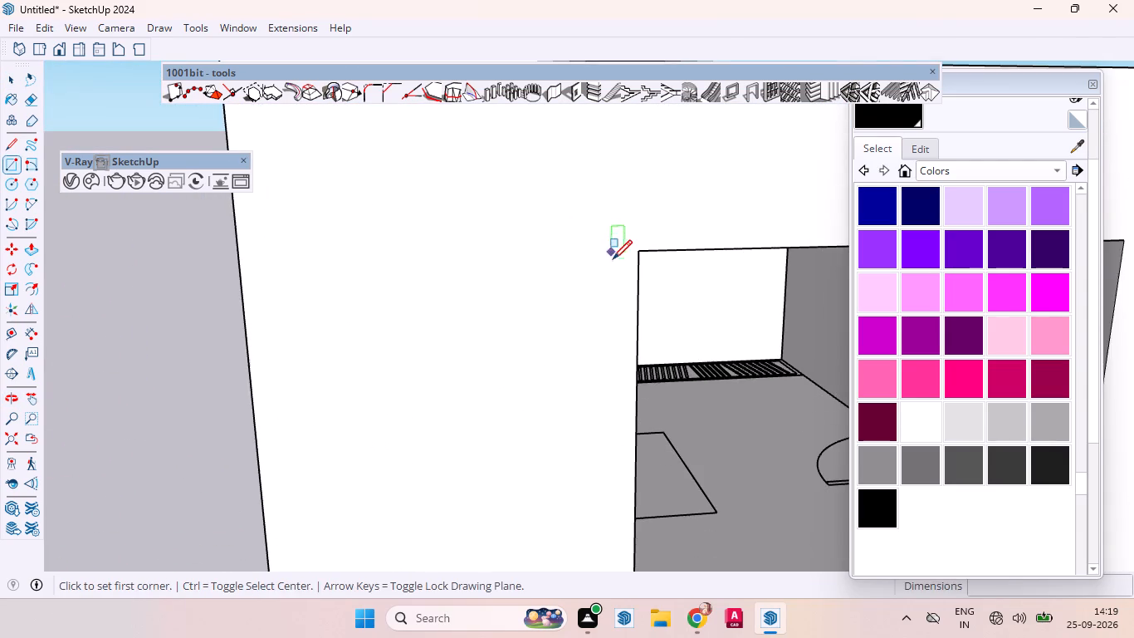
pyautogui.moveTo(619, 276); pyautogui.dragTo(335, 233, button='middle')
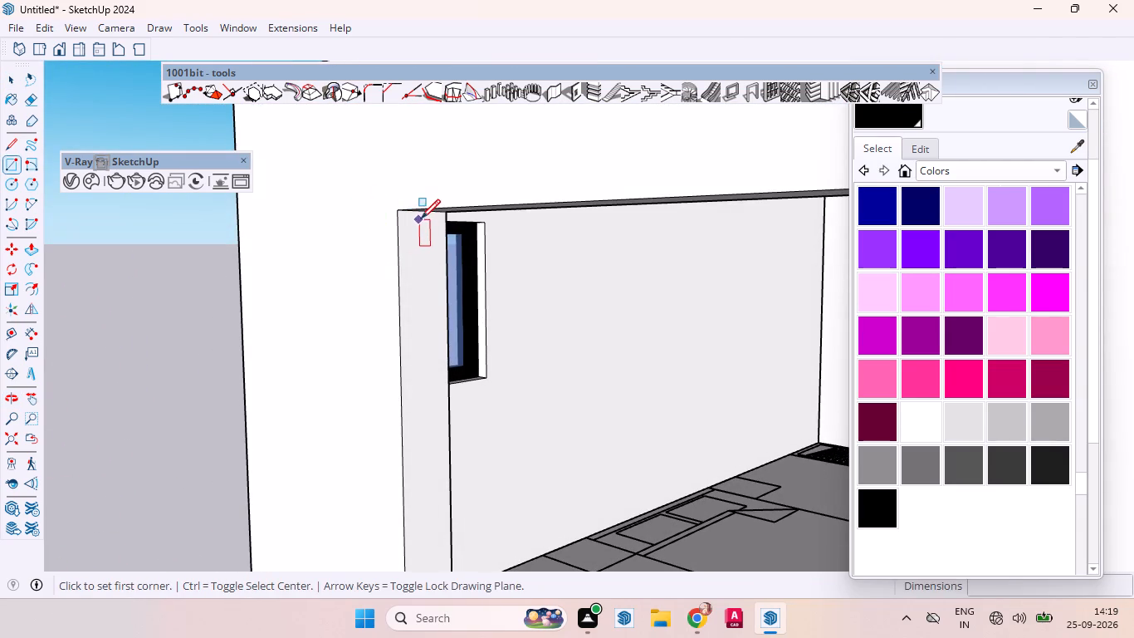
pyautogui.click(423, 215)
pyautogui.scroll(-7, 436, 282)
pyautogui.scroll(2, 433, 249)
pyautogui.scroll(-3, 433, 249)
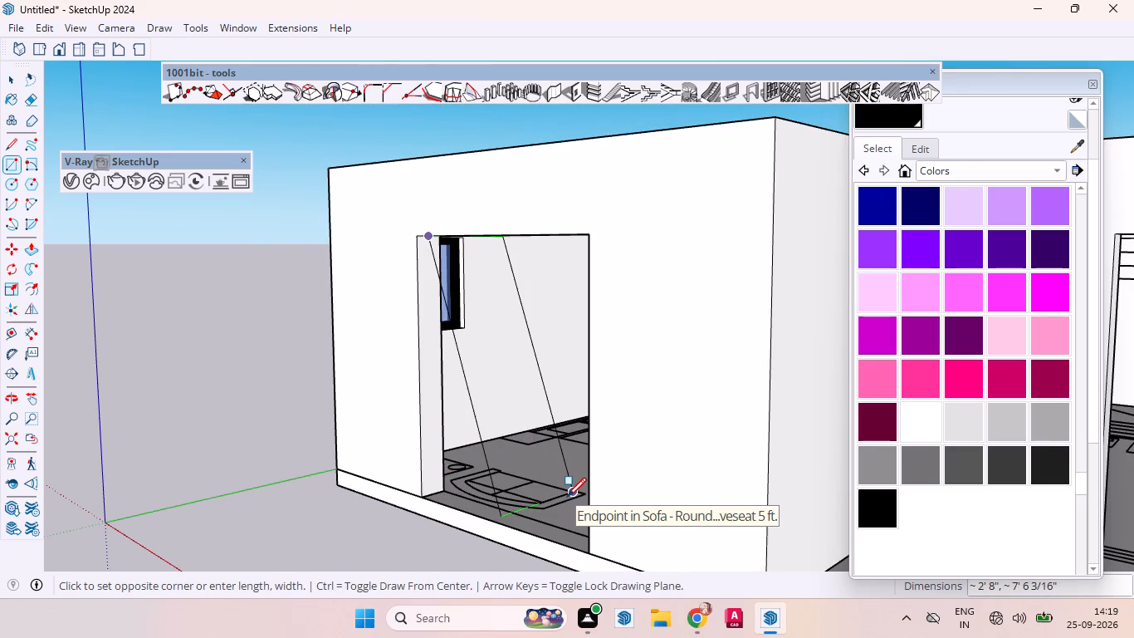
pyautogui.press('Left')
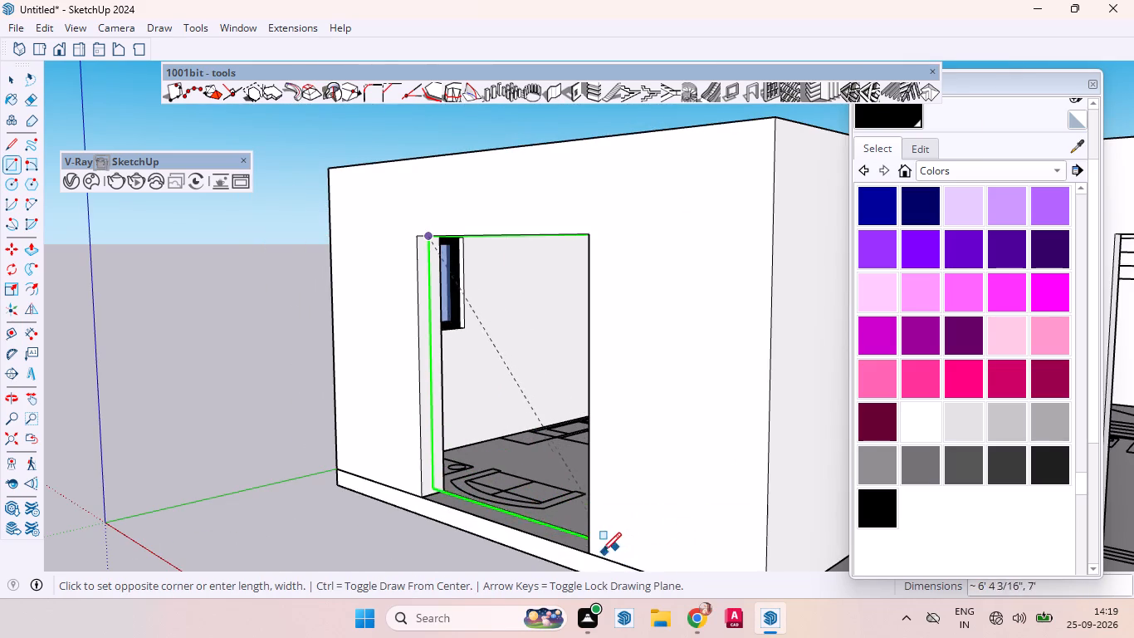
pyautogui.click(594, 552)
pyautogui.press('space')
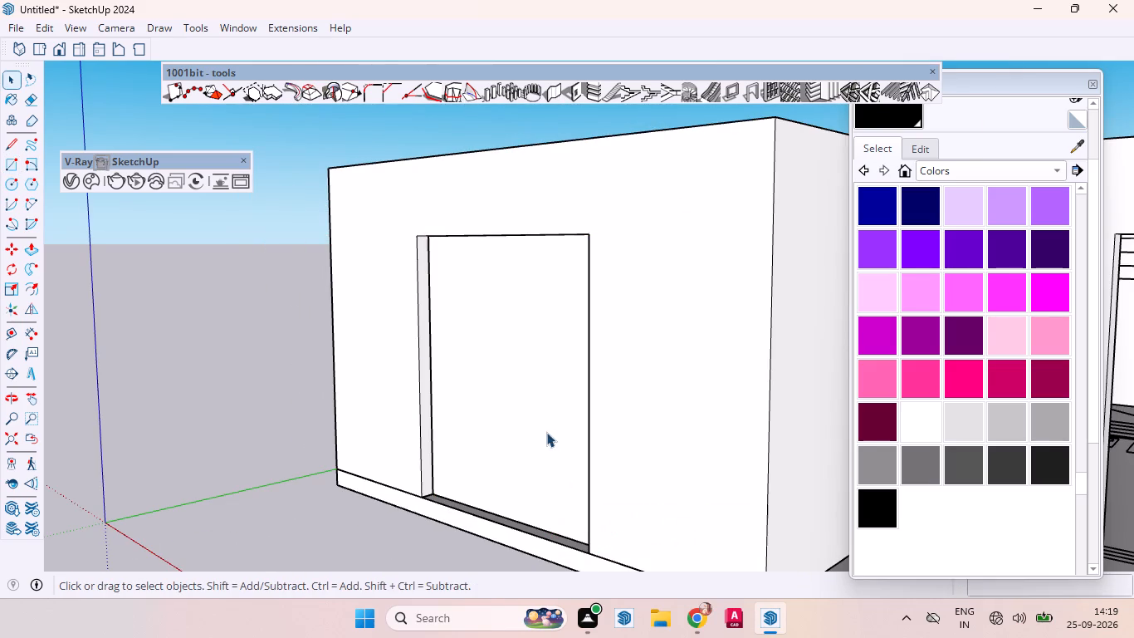
# Create a rectangular door frame from the opening's face, 5 7/8" deep and 1 3/16" wide, located in the middle.
pyautogui.click(537, 410)
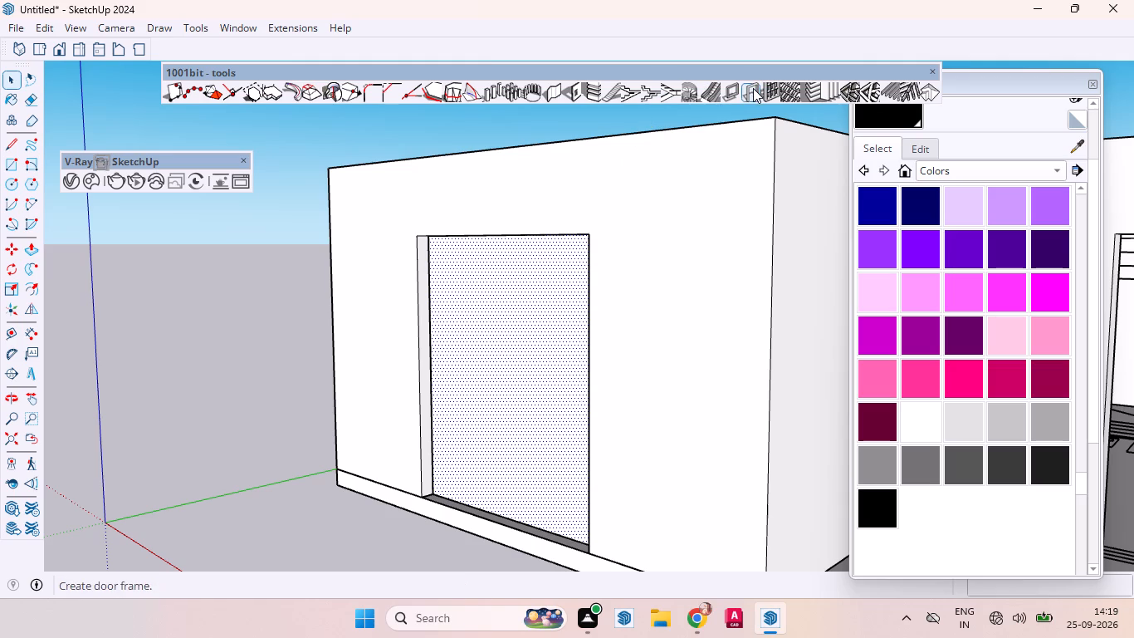
pyautogui.click(753, 88)
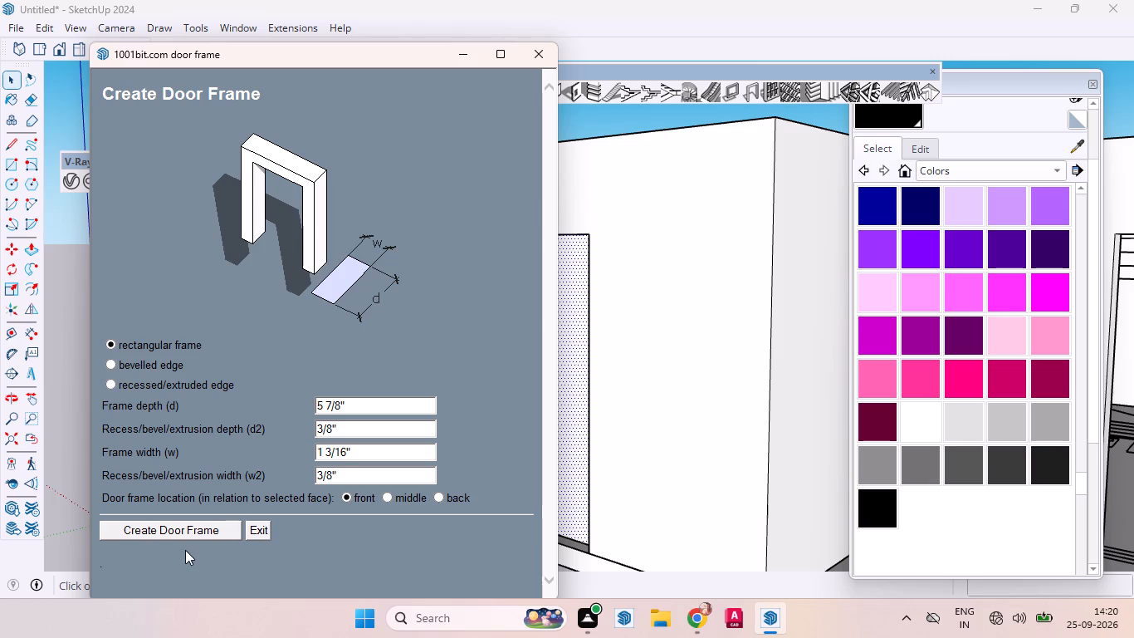
pyautogui.click(387, 496)
pyautogui.click(198, 532)
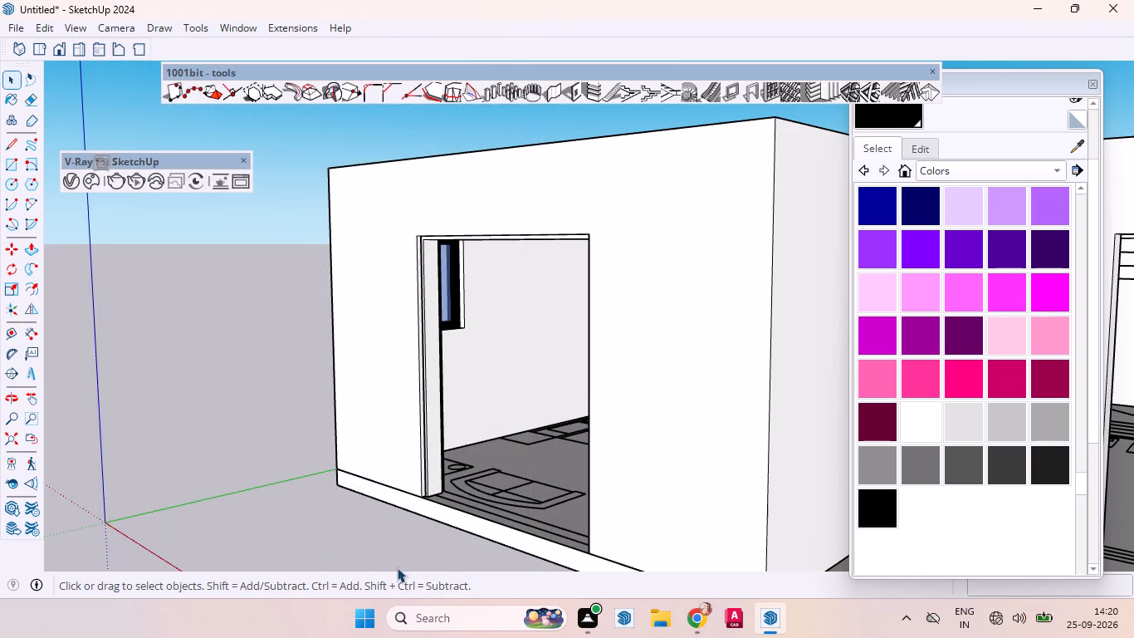
# Examine both jambs and the head of the door frame in the front opening from outside the house.
pyautogui.scroll(5, 535, 518)
pyautogui.scroll(-3, 567, 502)
pyautogui.scroll(1, 511, 485)
pyautogui.scroll(-1, 508, 486)
pyautogui.scroll(3, 500, 490)
pyautogui.moveTo(400, 488); pyautogui.dragTo(907, 493, button='middle')
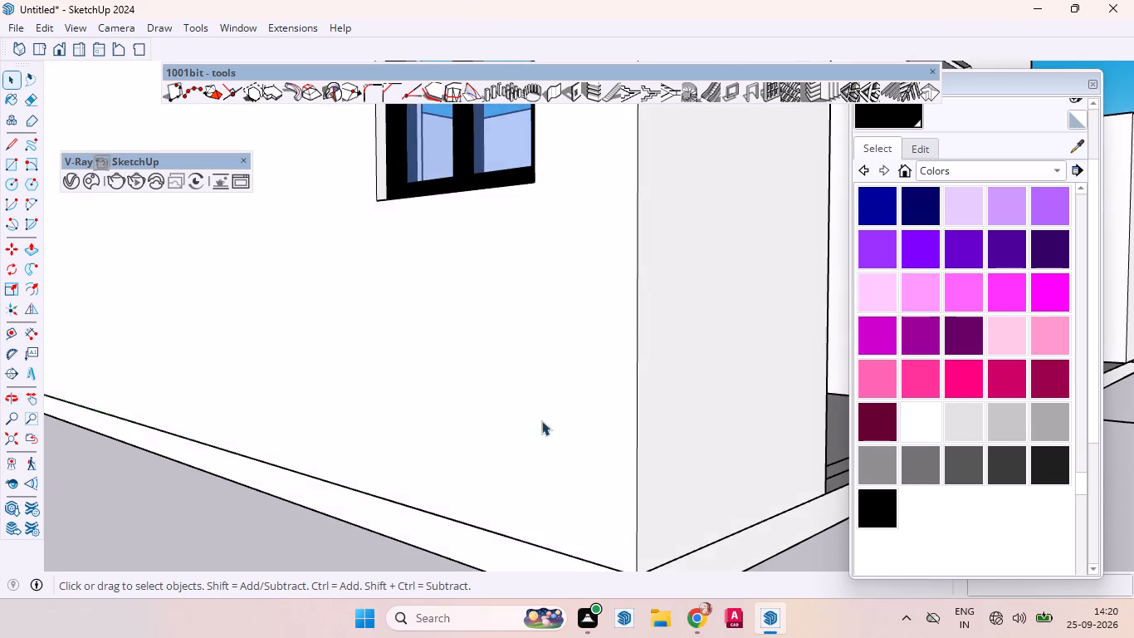
pyautogui.scroll(-3, 188, 377)
pyautogui.scroll(2, 141, 371)
pyautogui.scroll(-6, 130, 368)
pyautogui.scroll(5, 586, 382)
pyautogui.scroll(-2, 602, 378)
pyautogui.scroll(7, 513, 391)
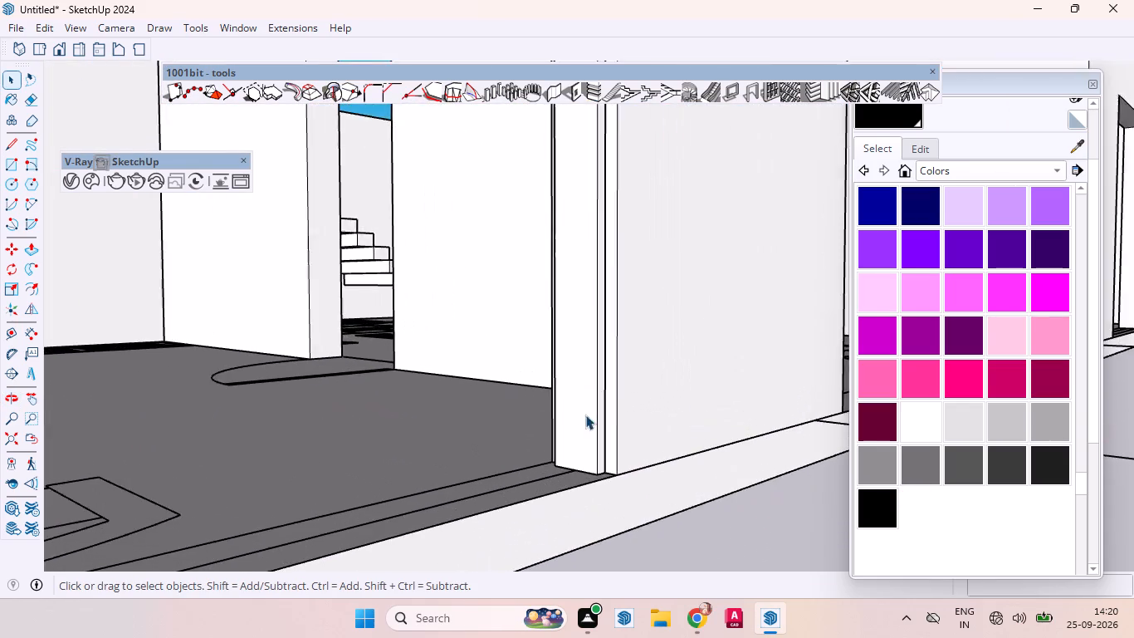
pyautogui.moveTo(585, 415); pyautogui.dragTo(383, 442, button='middle')
pyautogui.scroll(1, 389, 442)
pyautogui.scroll(-14, 536, 452)
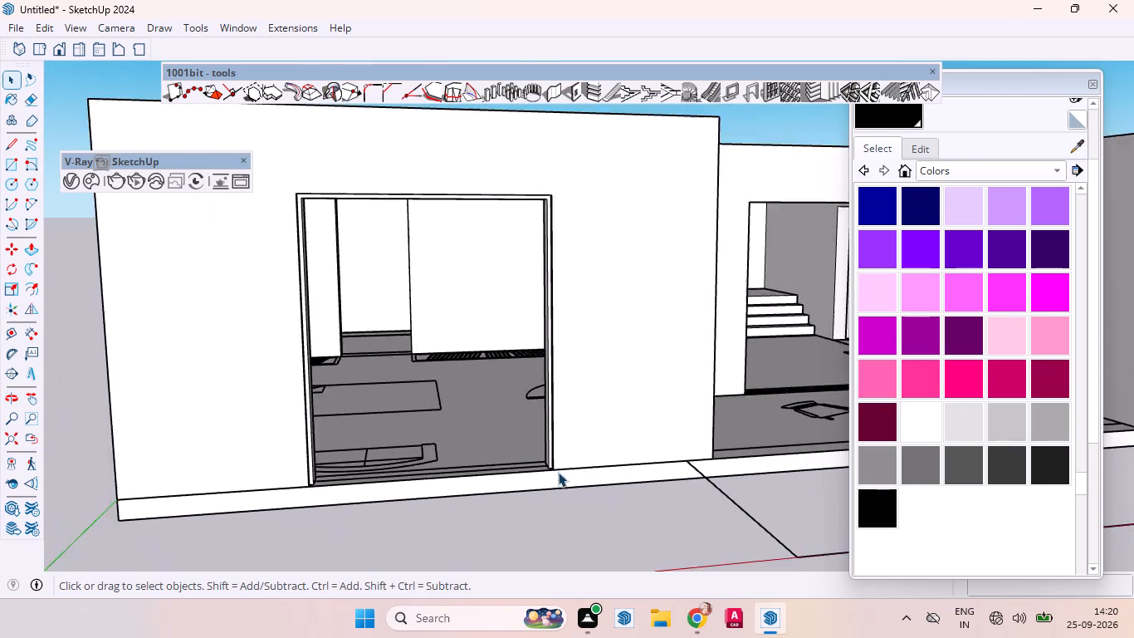
pyautogui.scroll(-2, 558, 472)
pyautogui.scroll(1, 558, 472)
pyautogui.scroll(-9, 558, 472)
pyautogui.scroll(12, 406, 312)
pyautogui.scroll(-2, 444, 347)
pyautogui.scroll(2, 437, 349)
pyautogui.moveTo(435, 349); pyautogui.dragTo(375, 357, button='middle')
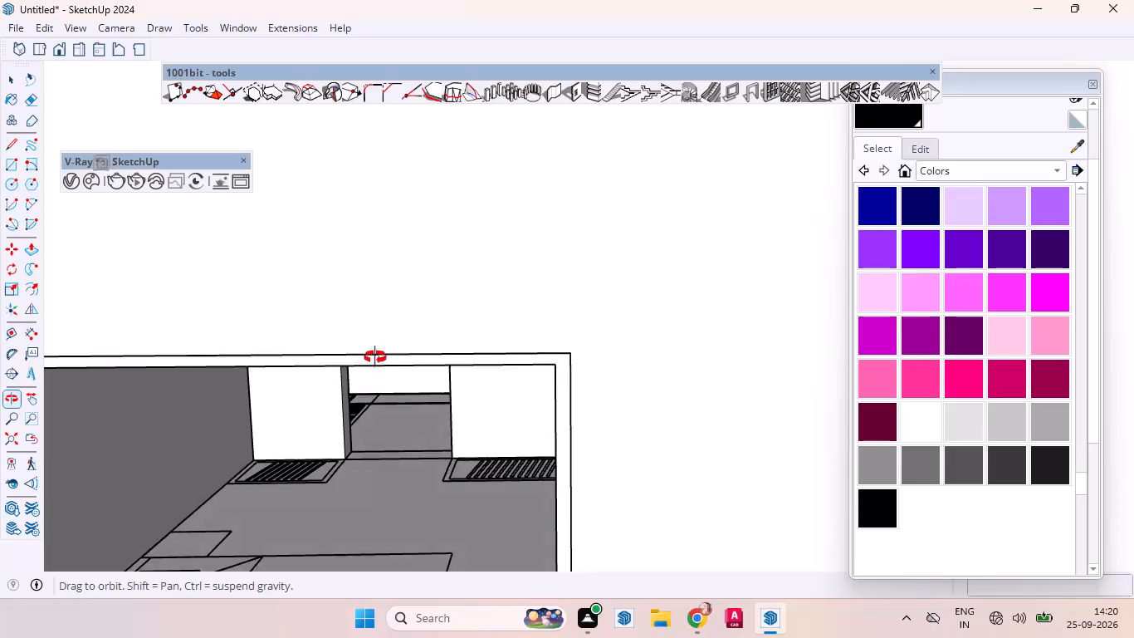
pyautogui.moveTo(375, 357); pyautogui.dragTo(398, 352, button='middle')
pyautogui.scroll(2, 466, 346)
pyautogui.scroll(-15, 466, 346)
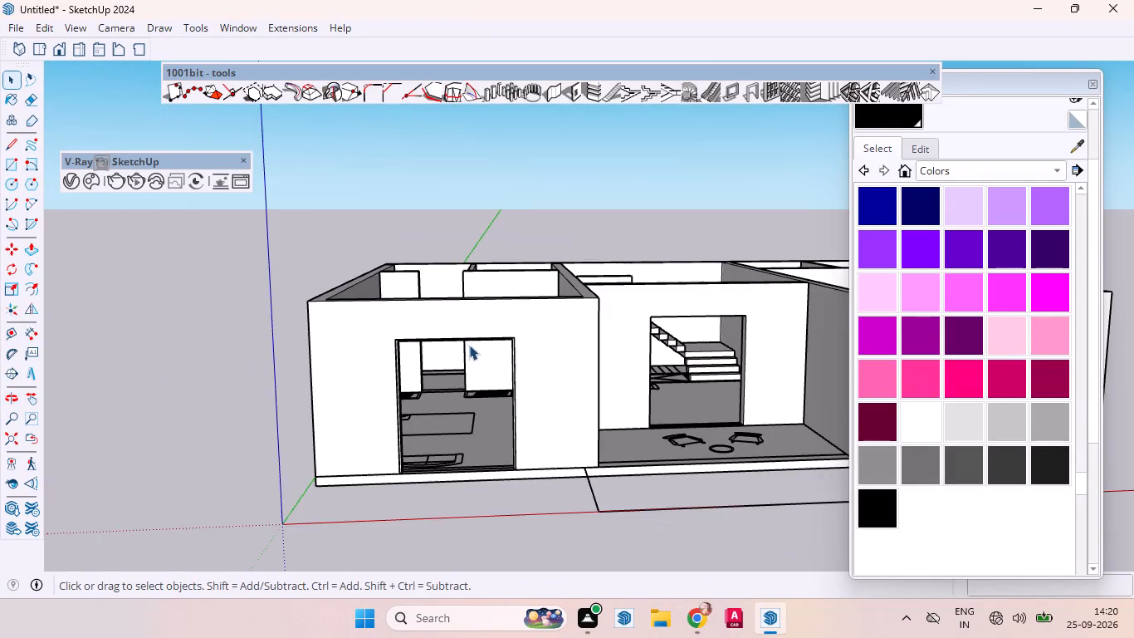
pyautogui.moveTo(464, 360); pyautogui.dragTo(285, 368, button='middle')
pyautogui.scroll(7, 275, 367)
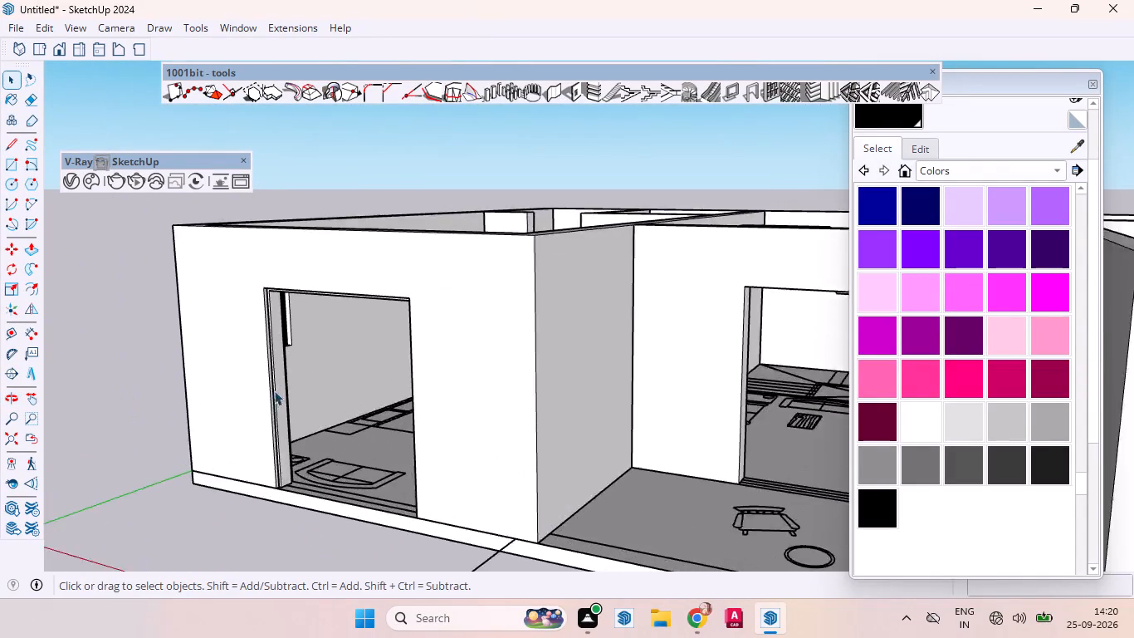
# Examine the door frame's upper corner where the head meets the jamb, including from below.
pyautogui.scroll(3, 274, 390)
pyautogui.scroll(-6, 307, 394)
pyautogui.scroll(1, 278, 357)
pyautogui.scroll(-2, 277, 356)
pyautogui.scroll(7, 276, 341)
pyautogui.scroll(-1, 293, 332)
pyautogui.scroll(4, 294, 332)
pyautogui.scroll(-1, 296, 332)
pyautogui.scroll(2, 296, 332)
pyautogui.moveTo(300, 332); pyautogui.dragTo(291, 328, button='middle')
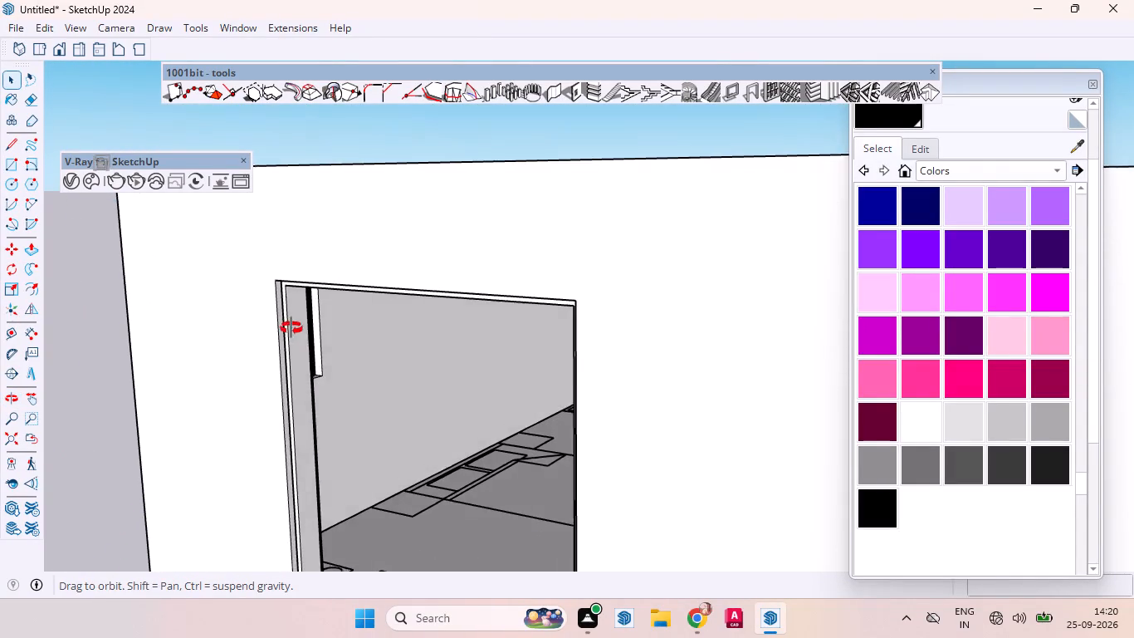
pyautogui.moveTo(291, 328); pyautogui.dragTo(380, 302, button='middle')
pyautogui.scroll(-1, 324, 305)
pyautogui.scroll(1, 324, 304)
pyautogui.scroll(-1, 324, 304)
pyautogui.scroll(4, 325, 302)
pyautogui.scroll(-2, 326, 300)
pyautogui.scroll(4, 398, 297)
pyautogui.moveTo(428, 299); pyautogui.dragTo(258, 210, button='middle')
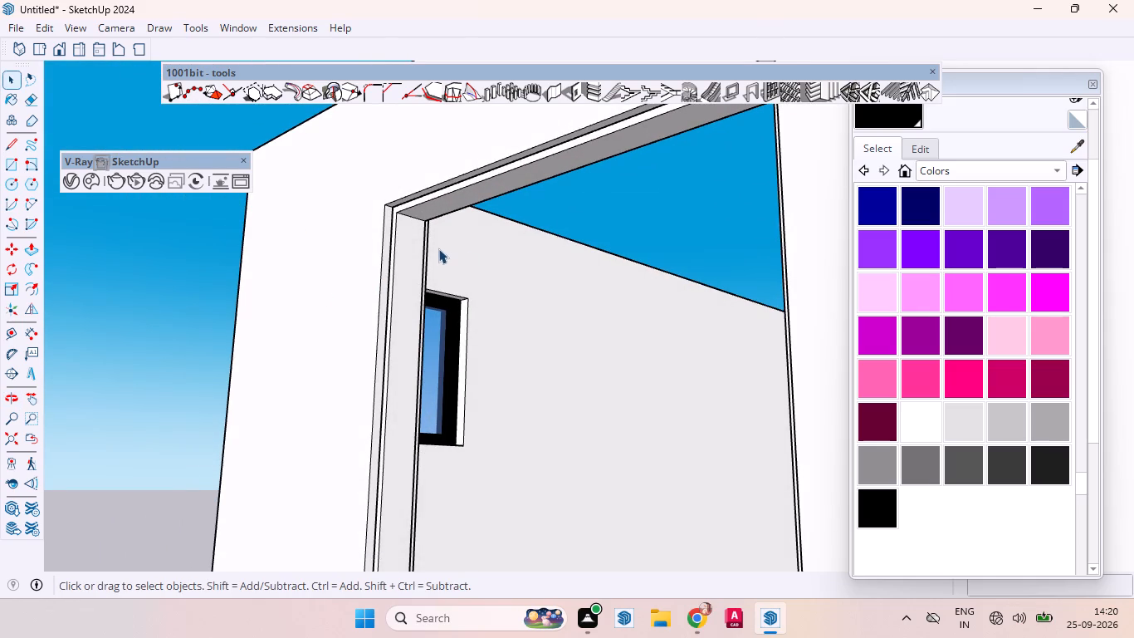
pyautogui.scroll(-1, 489, 225)
pyautogui.scroll(3, 491, 225)
pyautogui.scroll(-13, 496, 224)
# Examine the feet of the door frame's jambs and the threshold between them from above.
pyautogui.moveTo(463, 295); pyautogui.dragTo(570, 611, button='middle')
pyautogui.scroll(4, 599, 519)
pyautogui.scroll(-1, 599, 518)
pyautogui.scroll(7, 598, 518)
pyautogui.scroll(-2, 548, 483)
pyautogui.scroll(5, 547, 483)
pyautogui.moveTo(544, 469); pyautogui.dragTo(554, 449, button='middle')
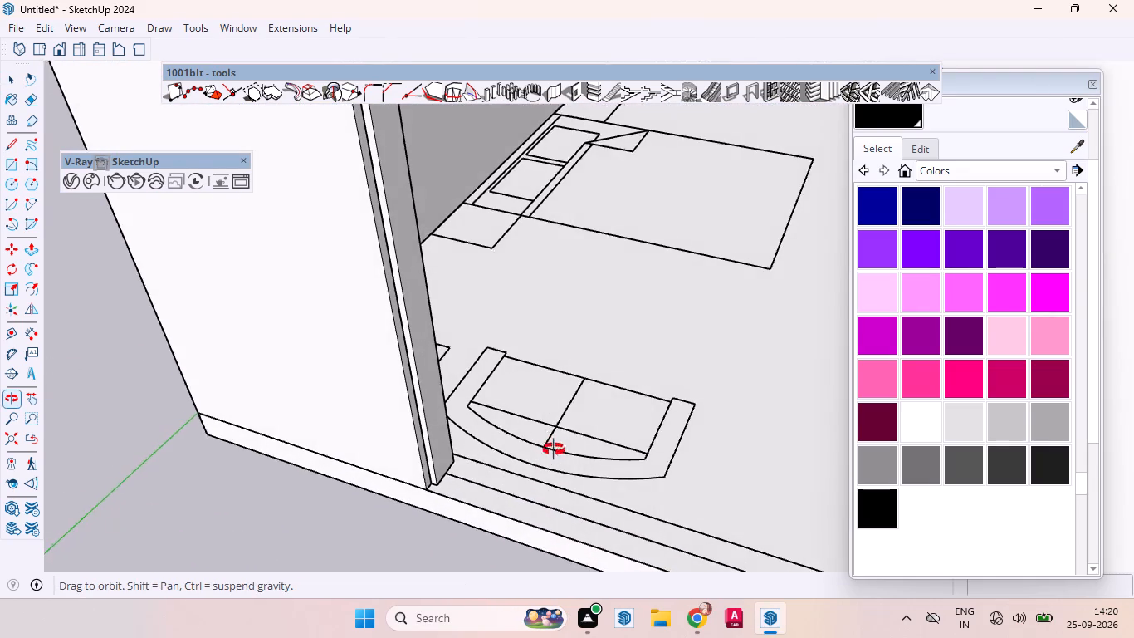
pyautogui.moveTo(554, 449); pyautogui.dragTo(560, 467, button='middle')
pyautogui.scroll(-1, 530, 460)
pyautogui.scroll(1, 530, 460)
pyautogui.scroll(-4, 530, 460)
pyautogui.scroll(2, 530, 460)
pyautogui.scroll(-6, 530, 460)
pyautogui.scroll(1, 511, 425)
pyautogui.scroll(-1, 511, 425)
pyautogui.scroll(9, 506, 444)
pyautogui.scroll(-1, 496, 464)
pyautogui.scroll(2, 496, 464)
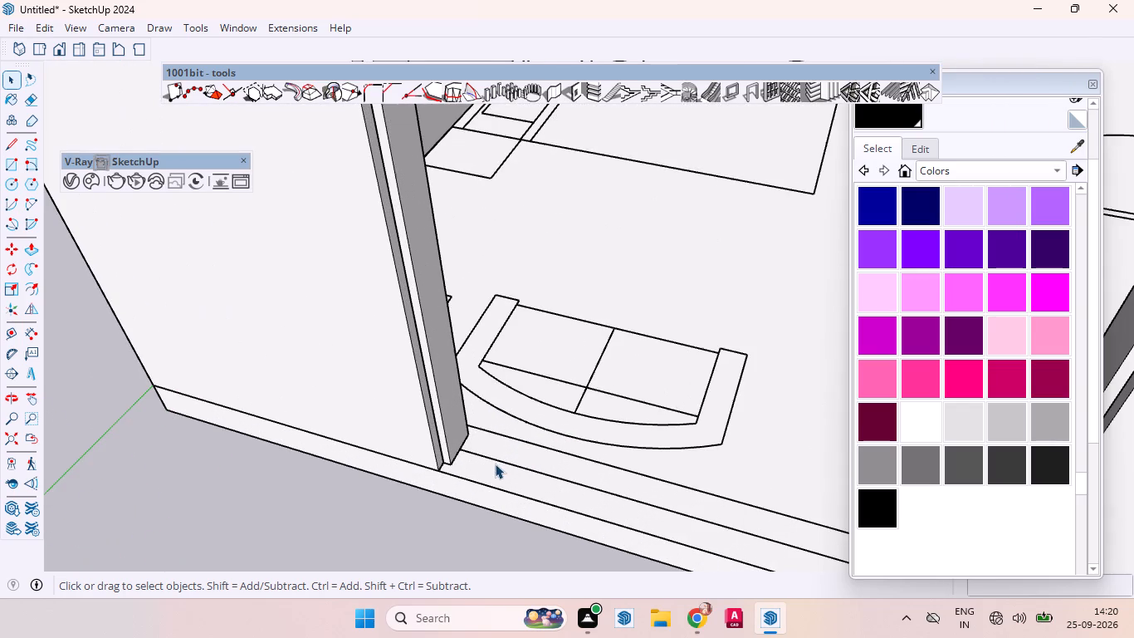
pyautogui.moveTo(492, 457); pyautogui.dragTo(481, 487, button='middle')
pyautogui.scroll(-8, 131, 496)
pyautogui.scroll(2, 222, 469)
pyautogui.scroll(-2, 226, 467)
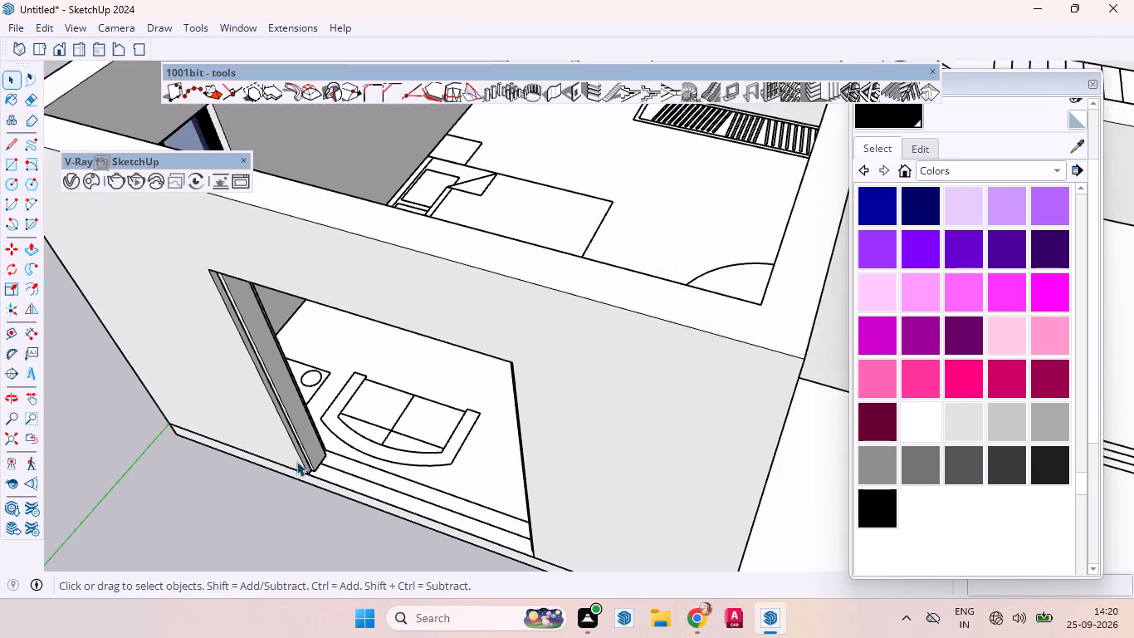
pyautogui.scroll(-1, 296, 461)
pyautogui.moveTo(367, 540); pyautogui.dragTo(389, 537, button='middle')
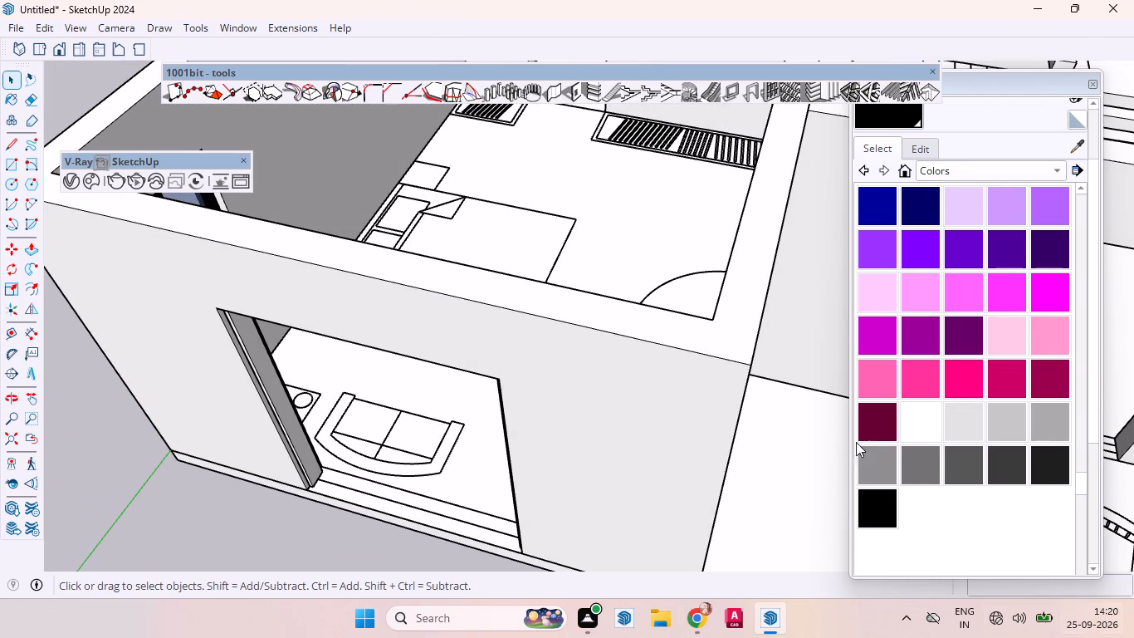
pyautogui.scroll(1, 342, 550)
pyautogui.scroll(-2, 342, 550)
pyautogui.scroll(2, 343, 551)
pyautogui.scroll(-5, 457, 415)
pyautogui.scroll(1, 467, 405)
pyautogui.scroll(-2, 470, 403)
pyautogui.scroll(1, 412, 504)
pyautogui.scroll(-1, 408, 509)
pyautogui.scroll(4, 408, 511)
pyautogui.moveTo(409, 510); pyautogui.dragTo(452, 534, button='middle')
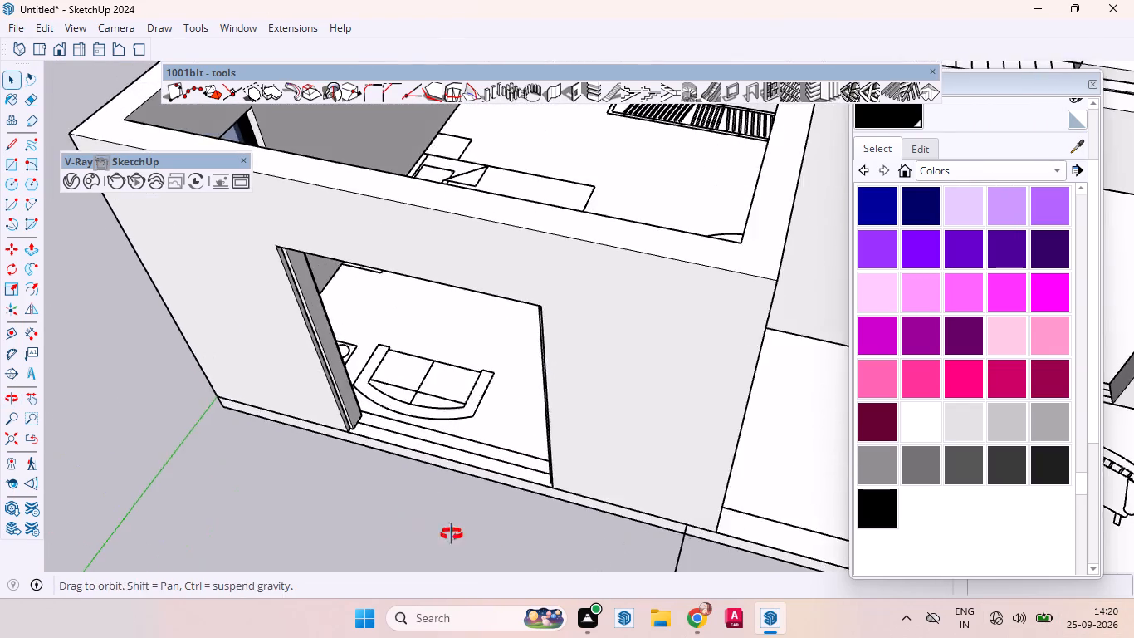
pyautogui.moveTo(452, 534); pyautogui.dragTo(534, 586, button='middle')
pyautogui.scroll(8, 399, 489)
pyautogui.scroll(-1, 433, 524)
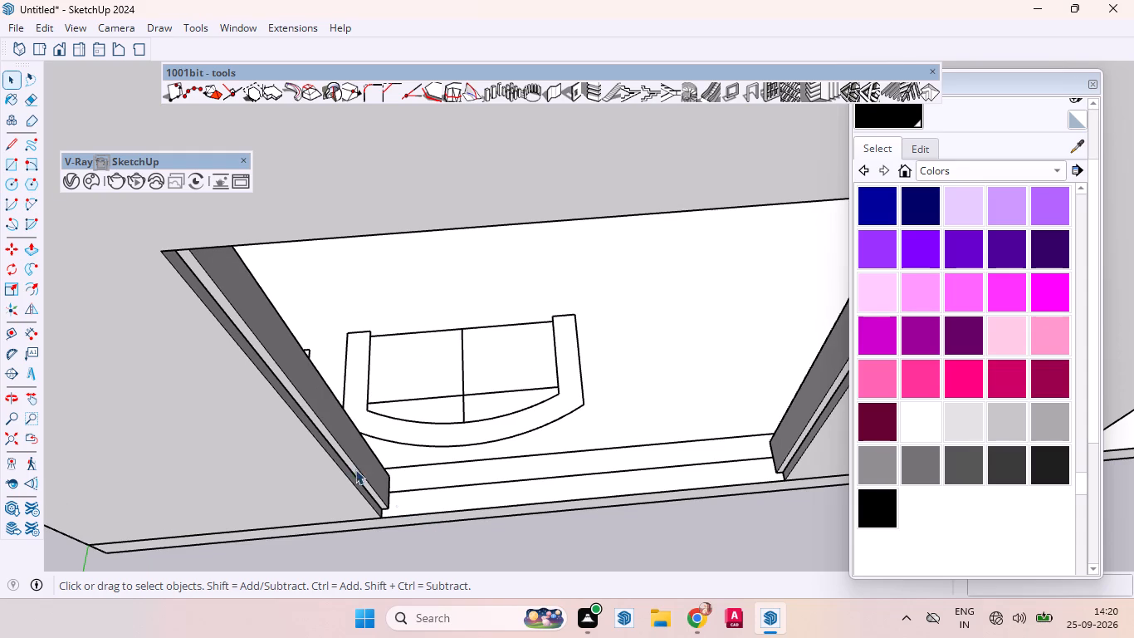
pyautogui.scroll(-6, 354, 468)
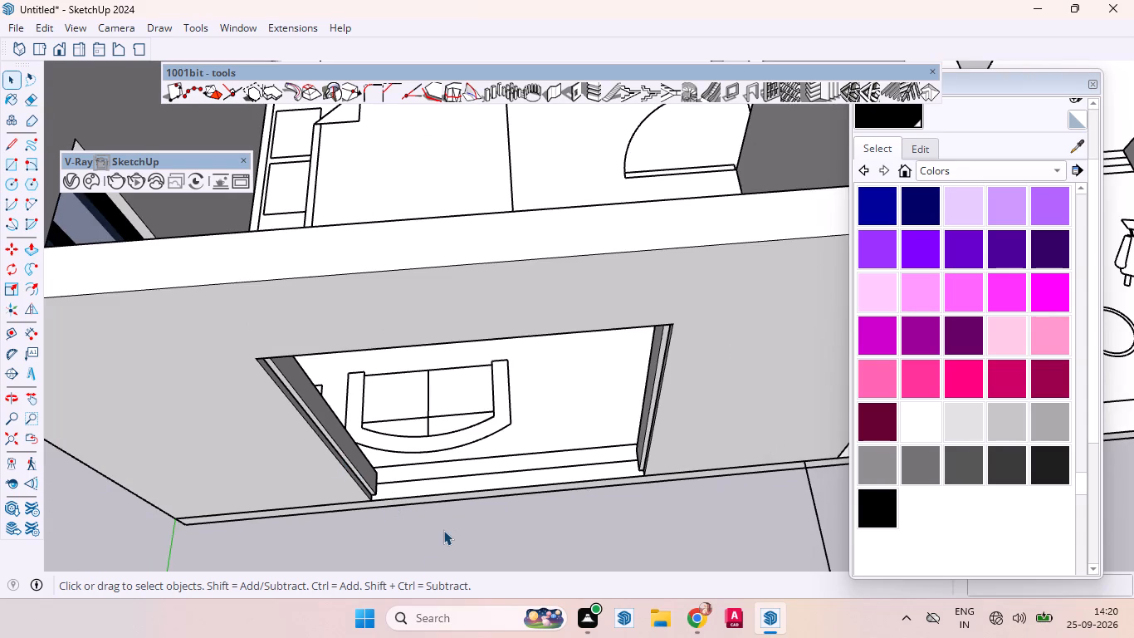
# Place a guide line 1 9/16" inside the threshold's outer edge, through the foot corner of the door frame's jamb.
pyautogui.press('t')
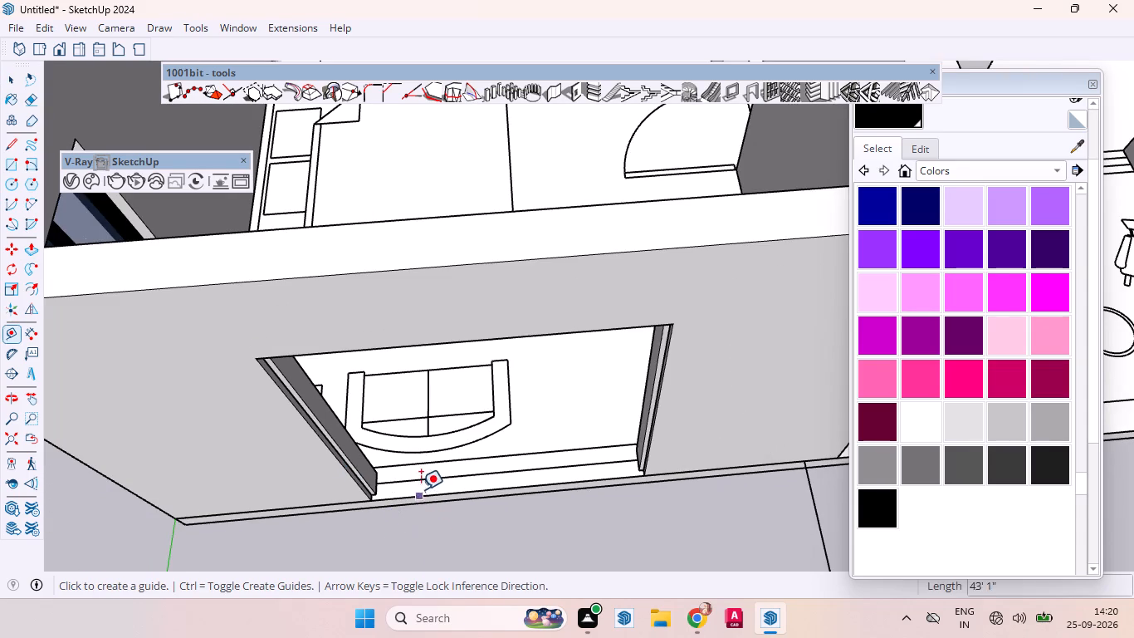
pyautogui.click(420, 499)
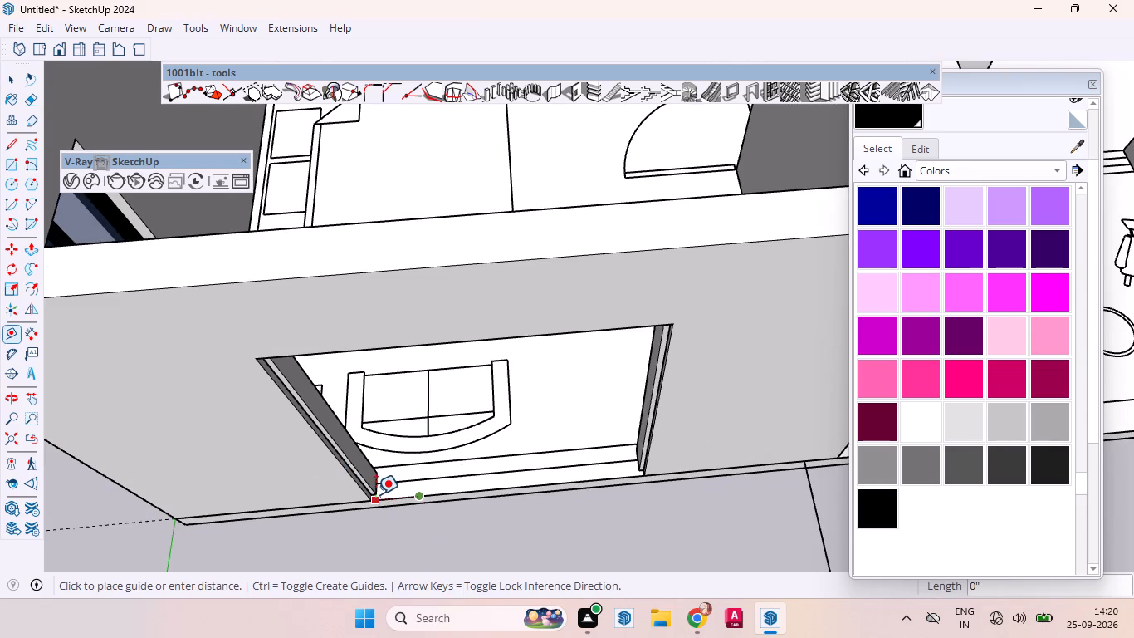
pyautogui.scroll(3, 376, 494)
pyautogui.scroll(-1, 376, 494)
pyautogui.scroll(4, 376, 494)
pyautogui.scroll(-1, 376, 494)
pyautogui.scroll(6, 376, 494)
pyautogui.click(375, 494)
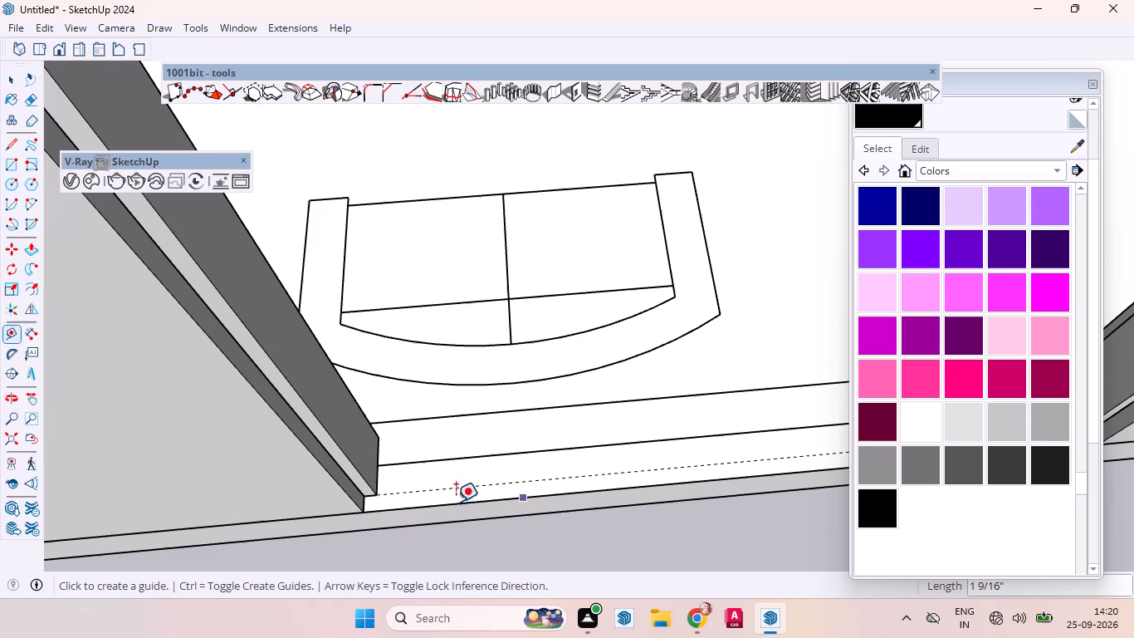
pyautogui.scroll(-4, 419, 504)
pyautogui.scroll(-3, 331, 502)
pyautogui.scroll(2, 328, 503)
pyautogui.scroll(-3, 328, 503)
pyautogui.scroll(5, 447, 448)
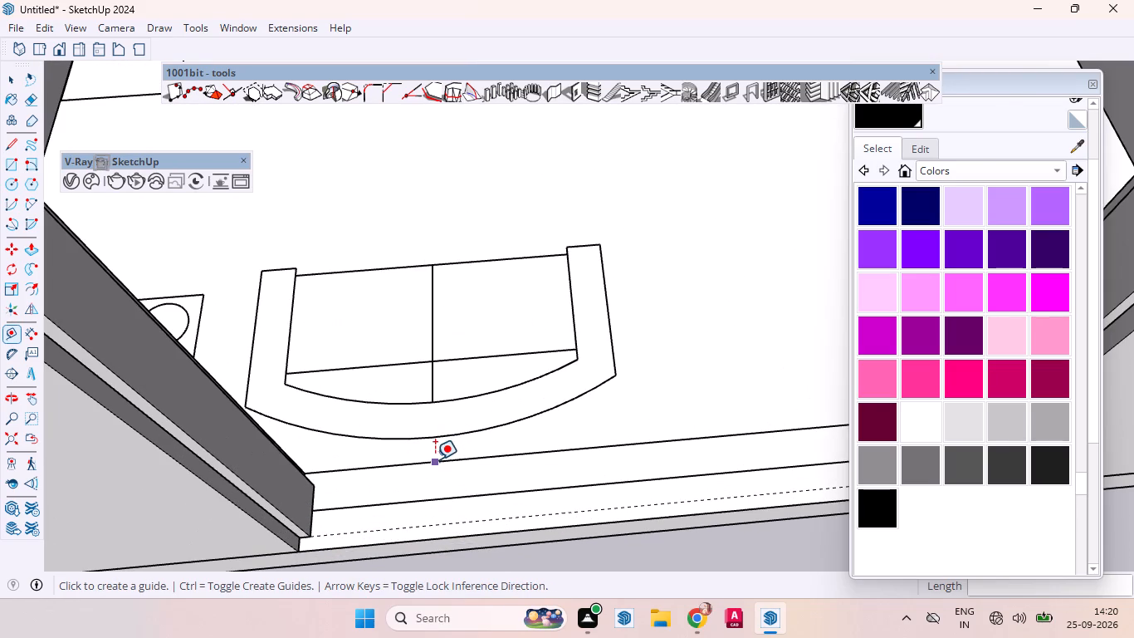
# Place a guide line 1 9/16" in from the threshold's inner edge, through the foot corner of the door frame's jamb.
pyautogui.click(435, 459)
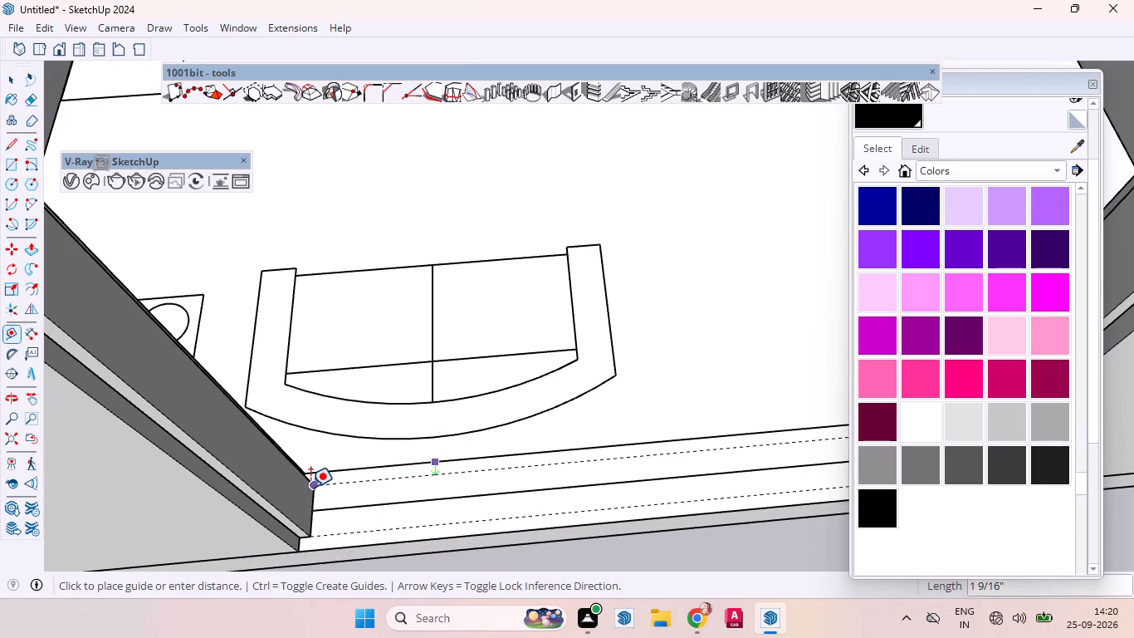
pyautogui.click(310, 487)
pyautogui.press('space')
pyautogui.scroll(-3, 326, 442)
pyautogui.scroll(1, 326, 442)
pyautogui.scroll(-3, 326, 442)
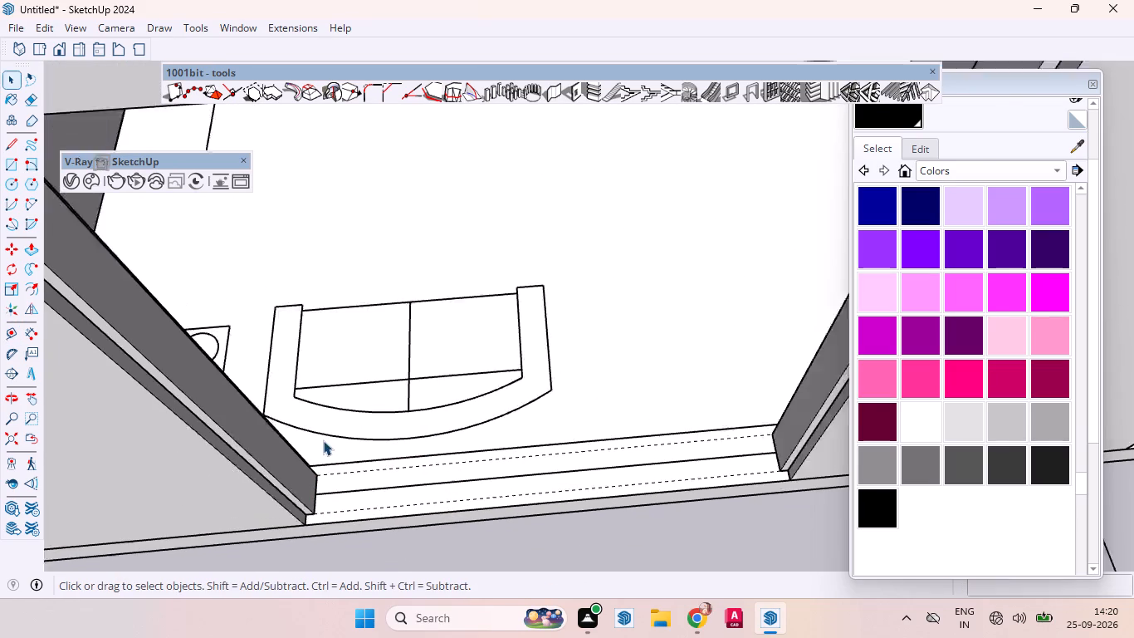
# Draw a 4 1/2" line from the midpoint of the threshold's middle line to its outer edge.
pyautogui.press('l')
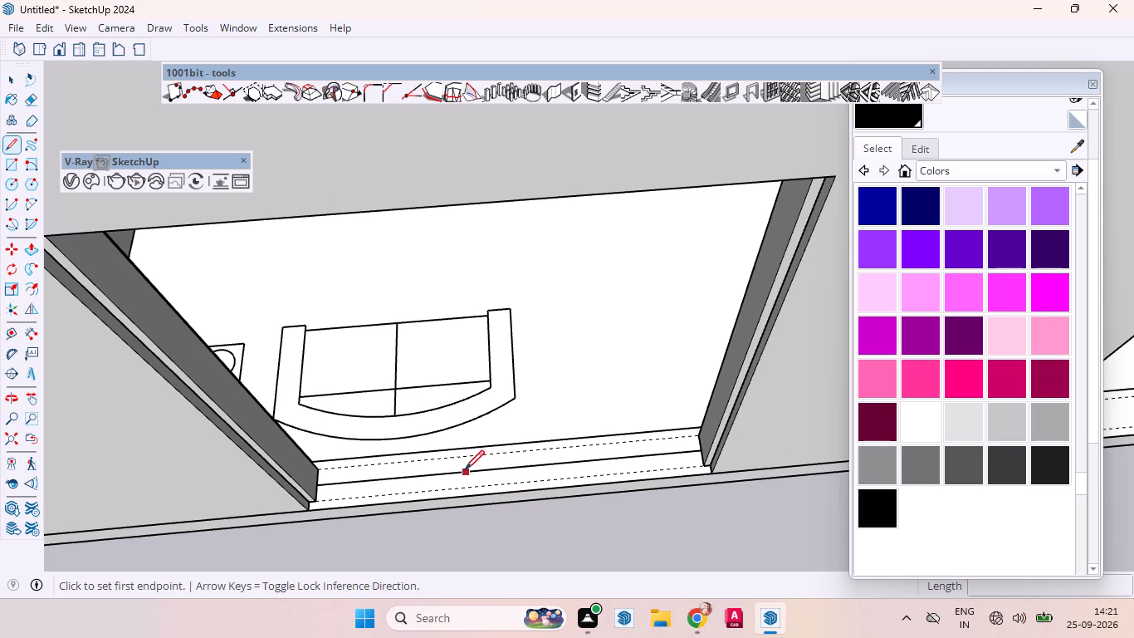
pyautogui.click(511, 470)
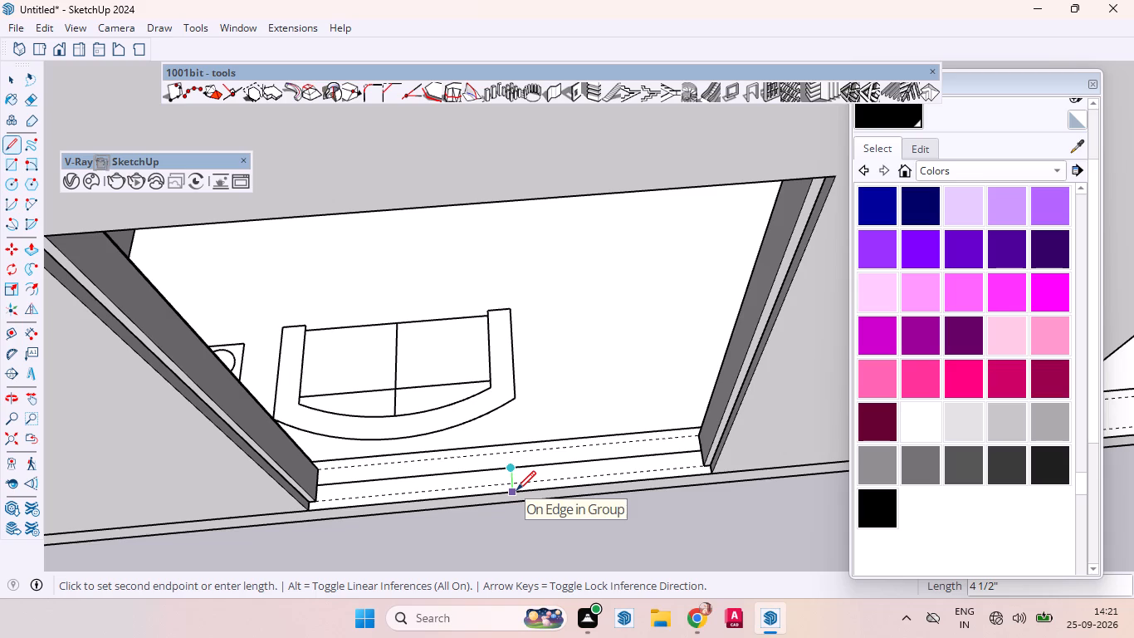
pyautogui.click(516, 490)
pyautogui.press('space')
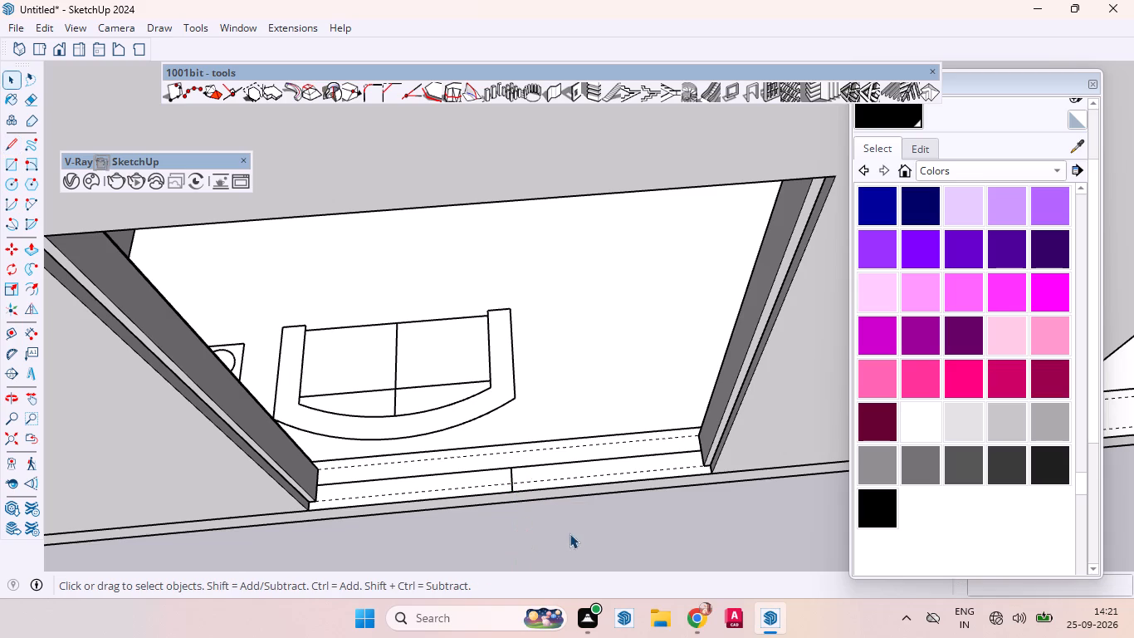
# In a new group, draw a 2' 10 13/16" by 2 15/16" rectangle from the jamb's foot to the threshold's dividing line.
pyautogui.rightClick(570, 528)
pyautogui.click(636, 583)
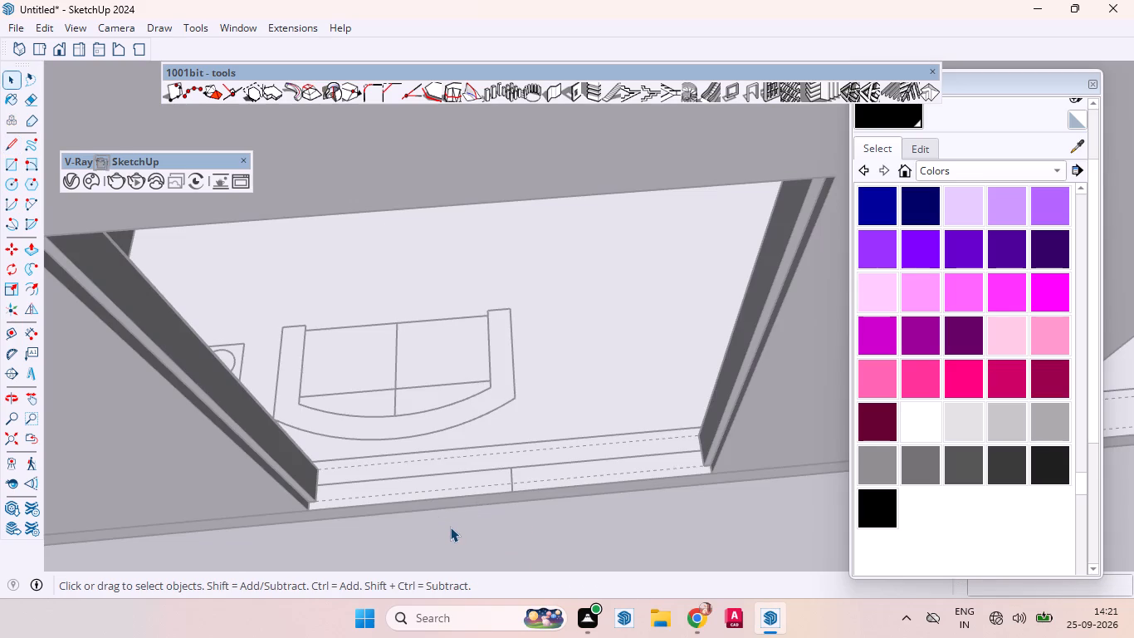
pyautogui.press('r')
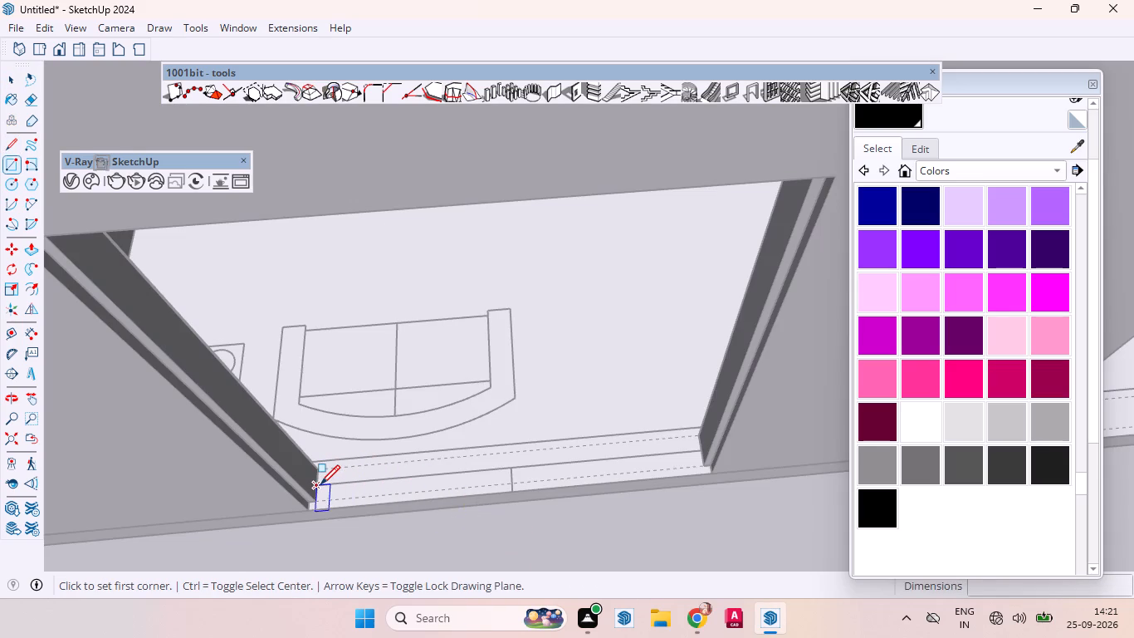
pyautogui.click(320, 484)
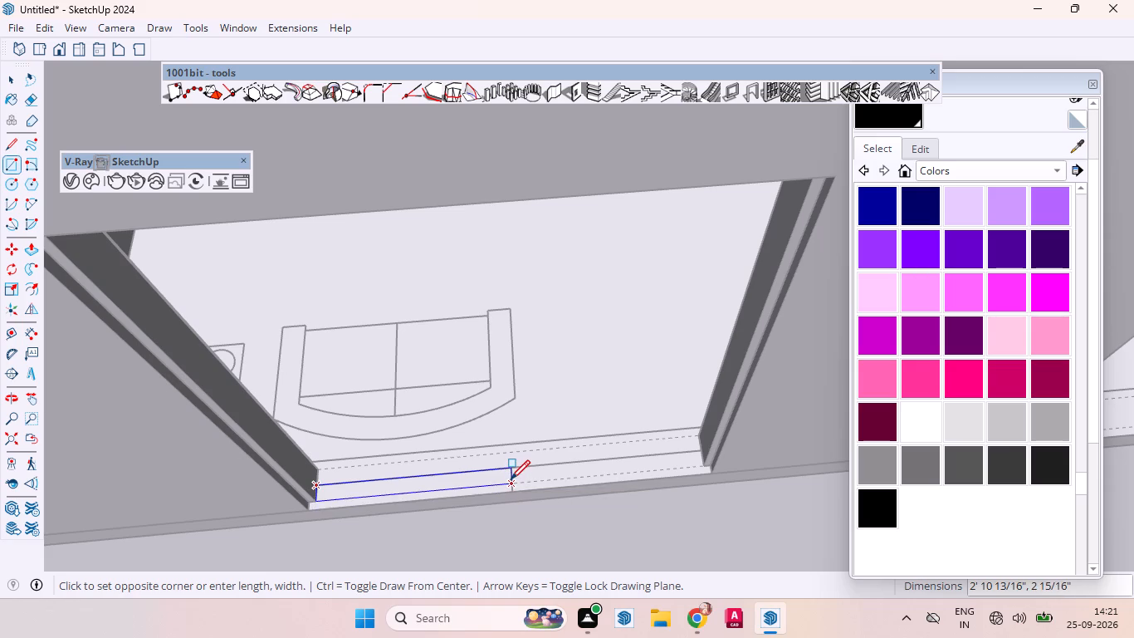
pyautogui.click(511, 479)
# Push/Pull the rectangle up 7' to the frame's head to form a door panel, and close the group.
pyautogui.press('p')
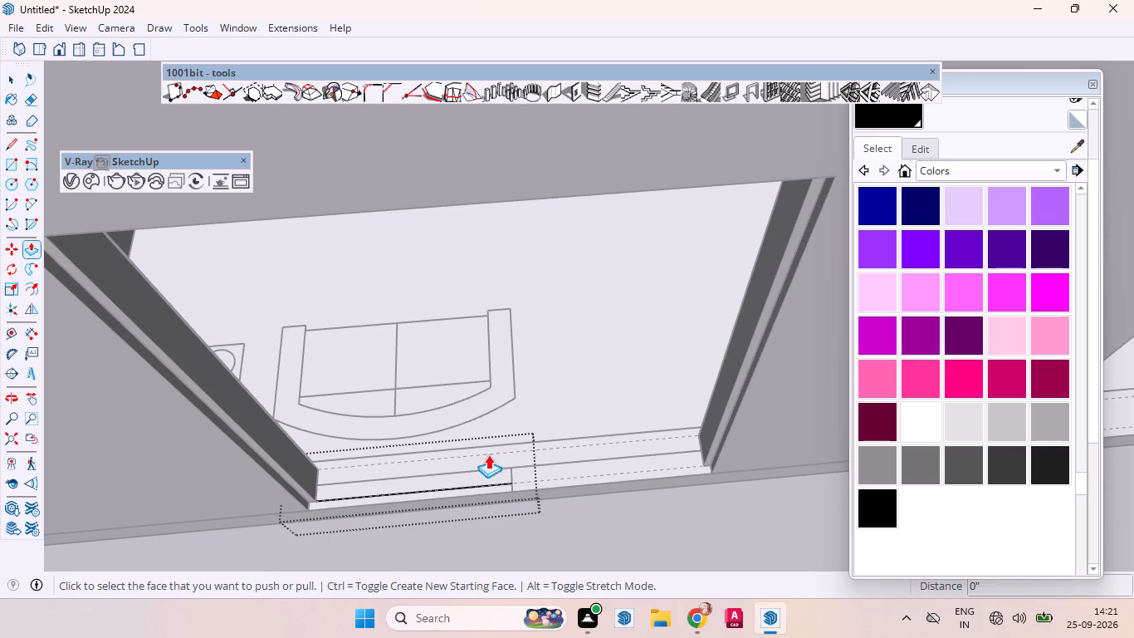
pyautogui.click(472, 471)
pyautogui.scroll(-4, 486, 475)
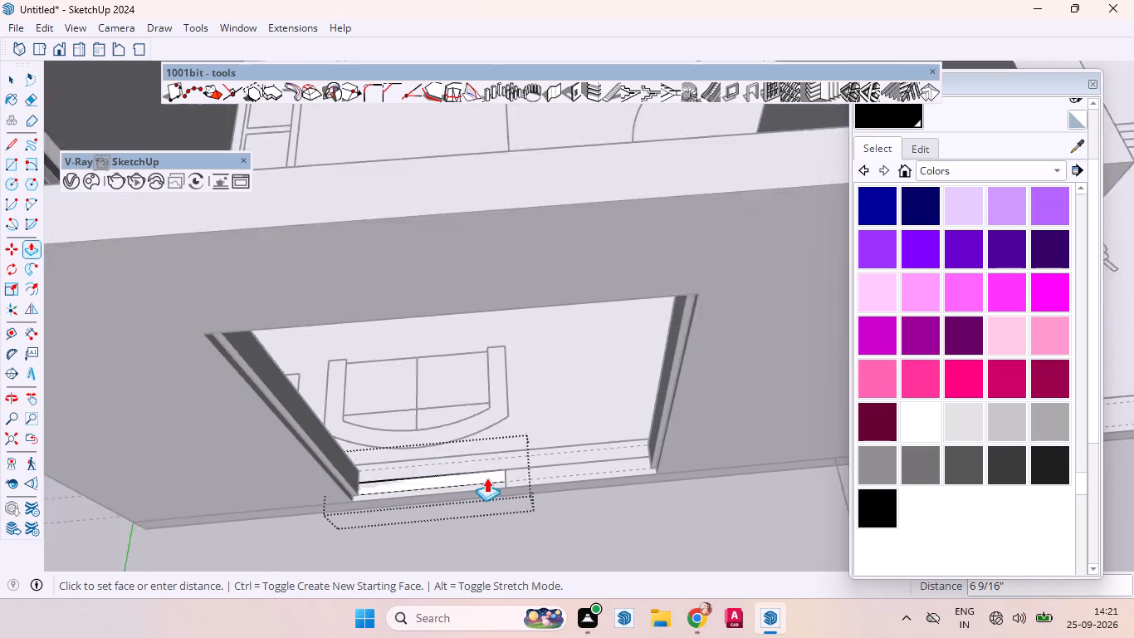
pyautogui.moveTo(396, 412); pyautogui.dragTo(346, 218, button='middle')
pyautogui.scroll(-4, 411, 401)
pyautogui.scroll(3, 414, 418)
pyautogui.scroll(-2, 414, 420)
pyautogui.scroll(1, 333, 261)
pyautogui.scroll(-1, 334, 259)
pyautogui.scroll(2, 335, 258)
pyautogui.scroll(-2, 336, 252)
pyautogui.scroll(6, 336, 249)
pyautogui.scroll(-2, 331, 241)
pyautogui.scroll(1, 300, 236)
pyautogui.scroll(-2, 300, 236)
pyautogui.scroll(4, 300, 236)
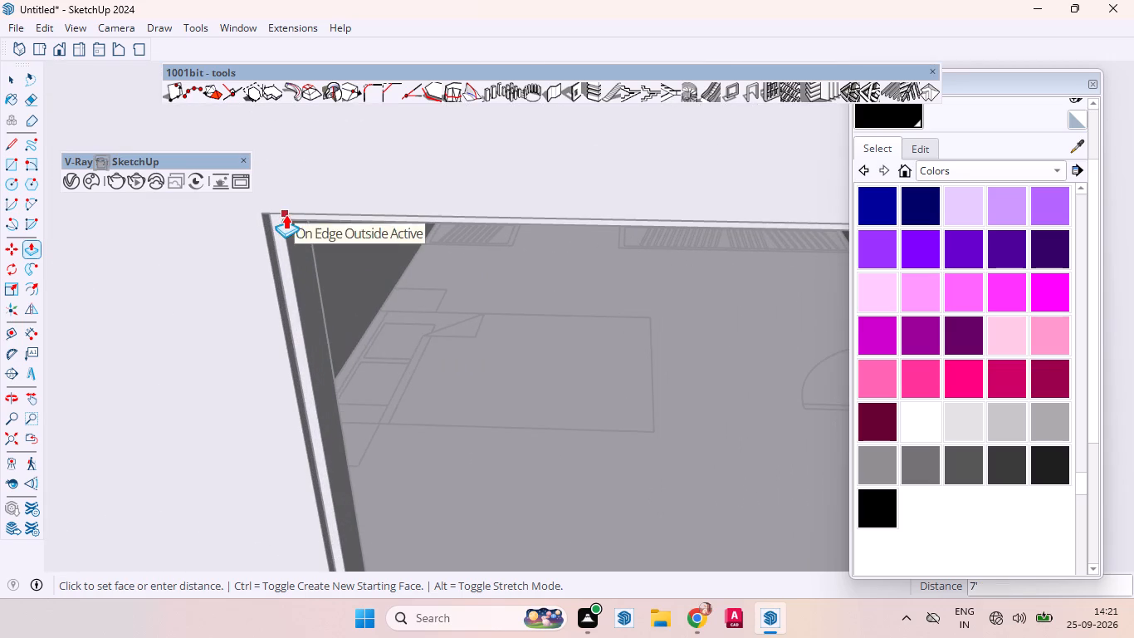
pyautogui.click(284, 223)
pyautogui.scroll(-4, 464, 327)
pyautogui.scroll(1, 492, 311)
pyautogui.scroll(-6, 493, 310)
pyautogui.scroll(1, 449, 304)
pyautogui.scroll(-3, 451, 304)
pyautogui.scroll(1, 461, 307)
pyautogui.scroll(-6, 462, 307)
pyautogui.scroll(1, 468, 310)
pyautogui.scroll(-6, 473, 310)
pyautogui.press('space')
pyautogui.click(359, 493)
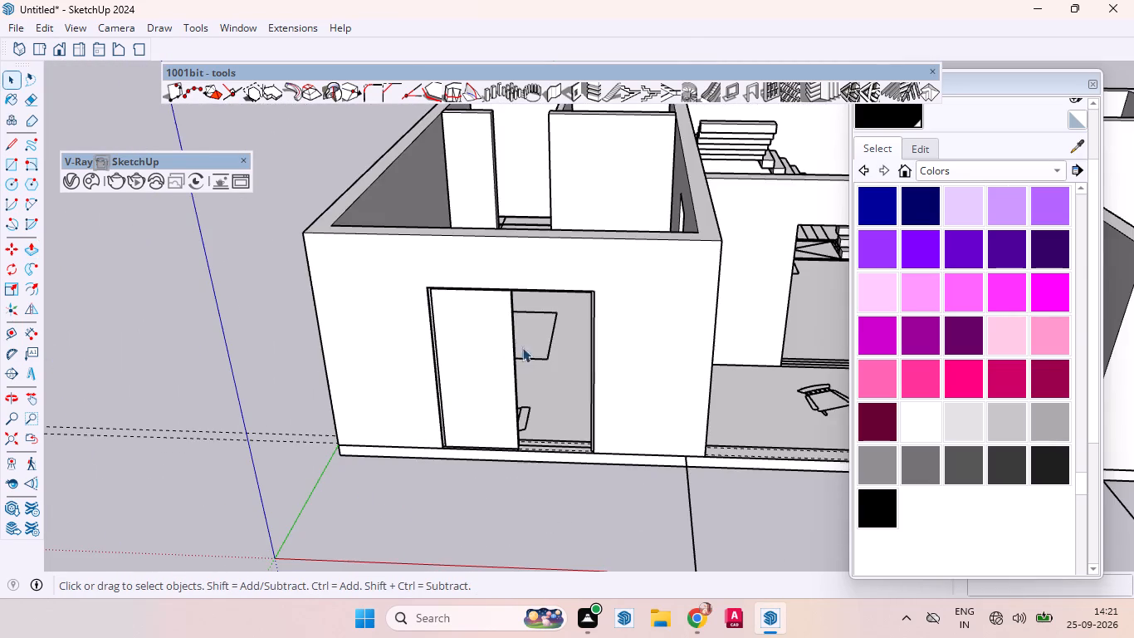
# Copy the door panel into the other half of the front opening, on the room side of the threshold's middle line.
pyautogui.scroll(1, 522, 347)
pyautogui.moveTo(524, 352); pyautogui.dragTo(486, 490, button='middle')
pyautogui.scroll(-4, 464, 268)
pyautogui.scroll(5, 465, 490)
pyautogui.scroll(5, 496, 363)
pyautogui.moveTo(446, 455); pyautogui.dragTo(369, 486, button='middle')
pyautogui.scroll(5, 411, 441)
pyautogui.click(447, 404)
pyautogui.scroll(7, 524, 416)
pyautogui.scroll(-1, 524, 416)
pyautogui.scroll(1, 524, 416)
pyautogui.scroll(-2, 524, 416)
pyautogui.moveTo(514, 437); pyautogui.dragTo(285, 500, button='middle')
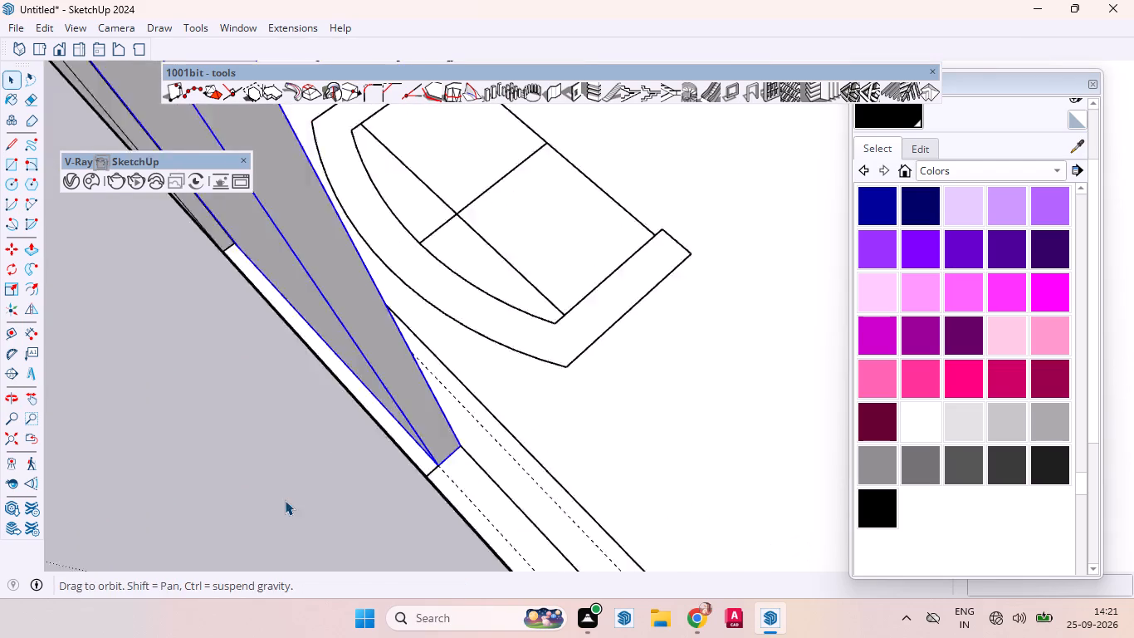
pyautogui.moveTo(285, 500); pyautogui.dragTo(308, 499, button='middle')
pyautogui.scroll(1, 282, 500)
pyautogui.scroll(-1, 327, 505)
pyautogui.scroll(1, 325, 510)
pyautogui.scroll(-15, 320, 517)
pyautogui.scroll(-10, 514, 307)
pyautogui.scroll(1, 286, 395)
pyautogui.scroll(-2, 327, 376)
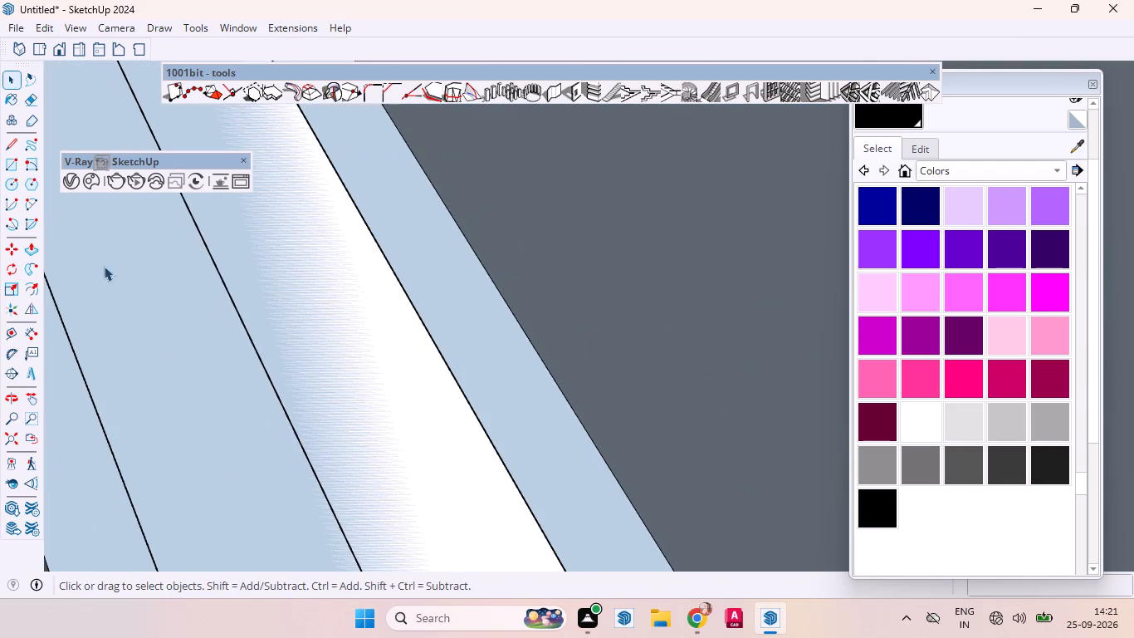
pyautogui.click(43, 56)
pyautogui.scroll(-5, 428, 390)
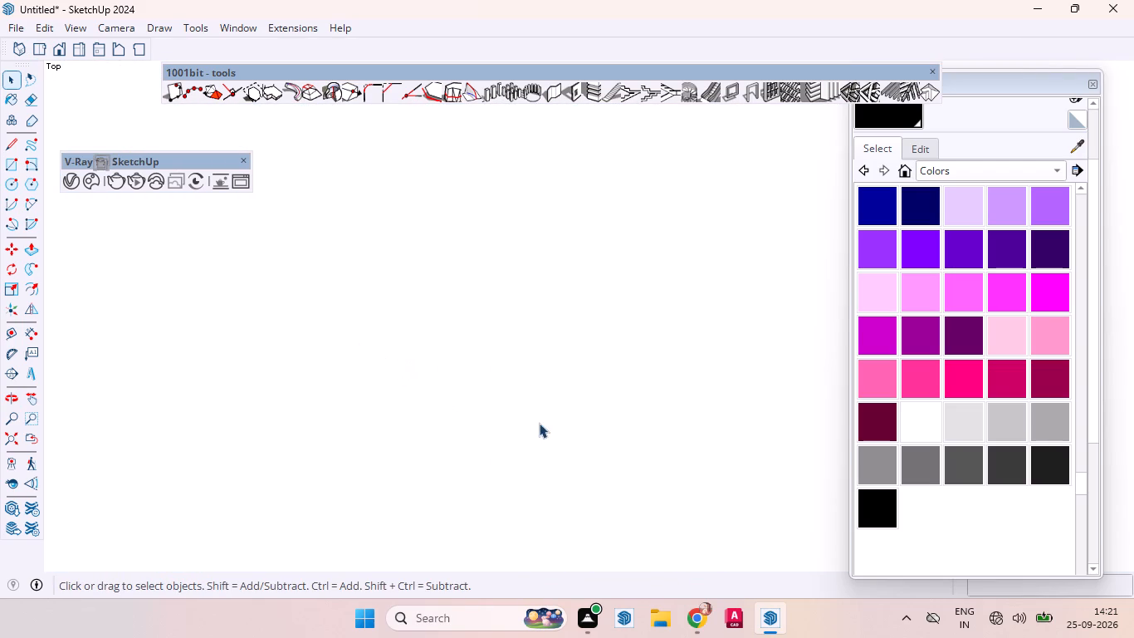
pyautogui.scroll(-7, 539, 423)
pyautogui.click(0, 439)
pyautogui.click(3, 439)
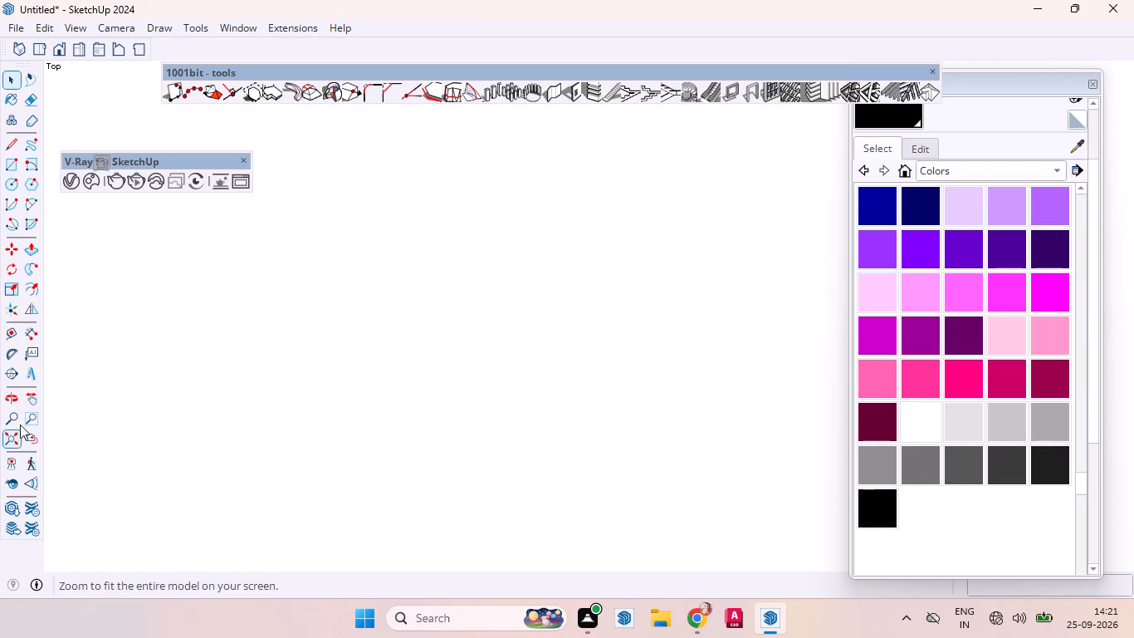
pyautogui.scroll(-5, 421, 500)
pyautogui.moveTo(409, 545); pyautogui.dragTo(0, 410, button='middle')
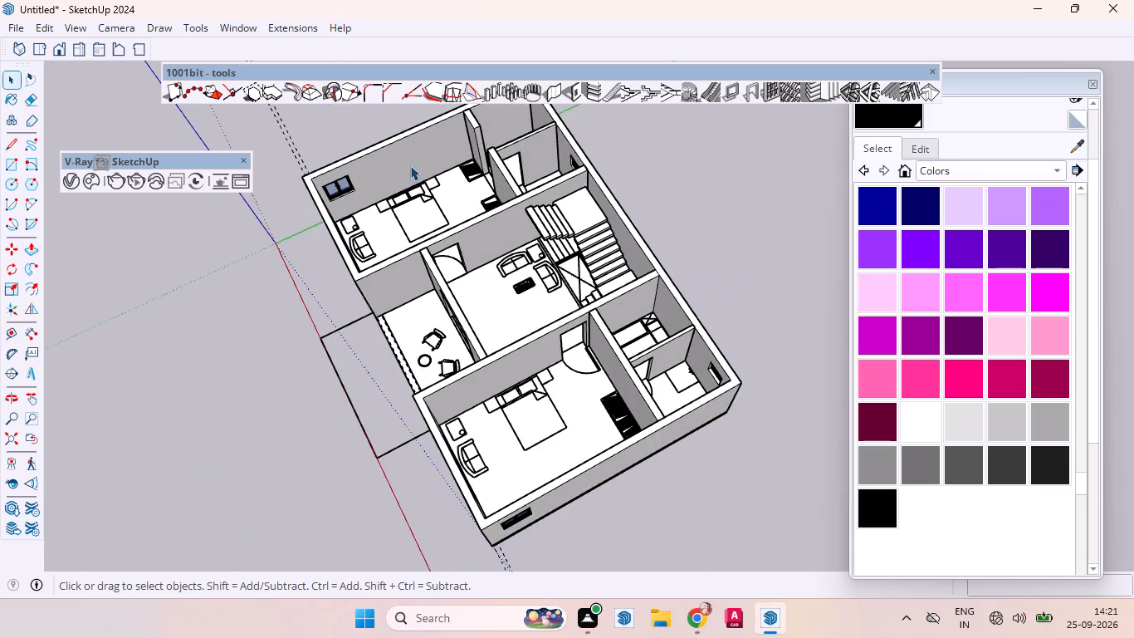
pyautogui.scroll(9, 410, 169)
pyautogui.scroll(-3, 306, 260)
pyautogui.scroll(2, 306, 261)
pyautogui.moveTo(333, 345); pyautogui.dragTo(71, 348, button='middle')
pyautogui.scroll(4, 406, 203)
pyautogui.scroll(-4, 398, 180)
pyautogui.scroll(1, 398, 179)
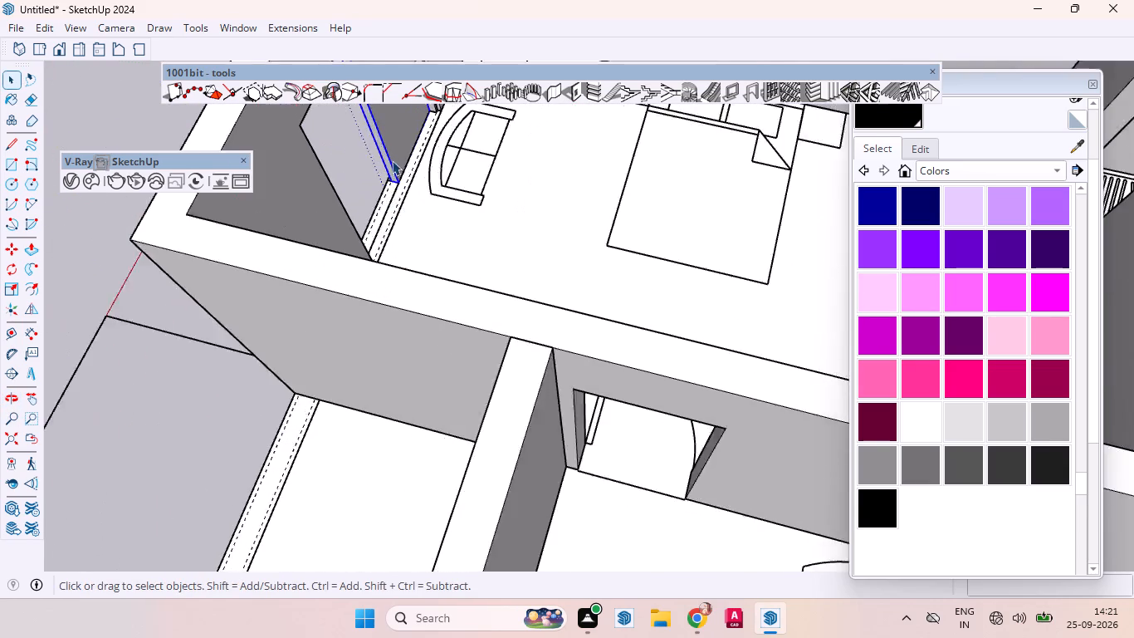
pyautogui.scroll(4, 392, 160)
pyautogui.scroll(-2, 393, 153)
pyautogui.scroll(4, 393, 153)
pyautogui.scroll(-8, 610, 257)
pyautogui.moveTo(607, 179); pyautogui.dragTo(379, 228, button='middle')
pyautogui.scroll(1, 377, 228)
pyautogui.scroll(-1, 406, 295)
pyautogui.scroll(3, 406, 297)
pyautogui.scroll(-5, 406, 313)
pyautogui.scroll(-3, 465, 346)
pyautogui.scroll(2, 473, 356)
pyautogui.scroll(-1, 497, 387)
pyautogui.scroll(8, 604, 194)
pyautogui.scroll(-1, 502, 205)
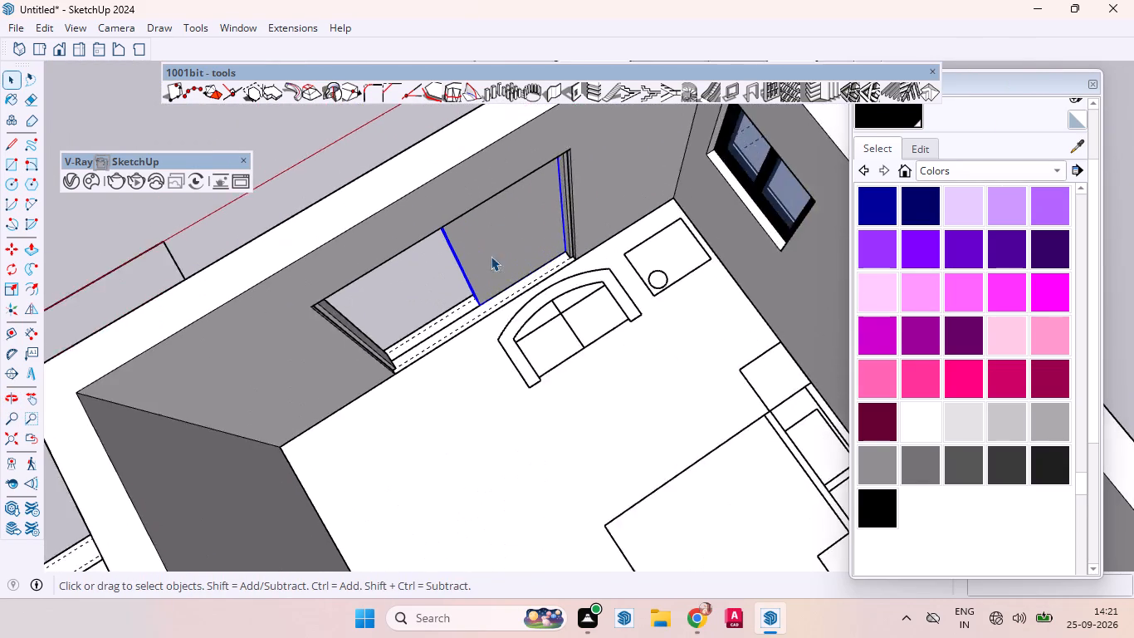
pyautogui.scroll(3, 491, 279)
pyautogui.scroll(-3, 496, 279)
pyautogui.scroll(1, 504, 278)
pyautogui.press('m')
pyautogui.scroll(5, 586, 253)
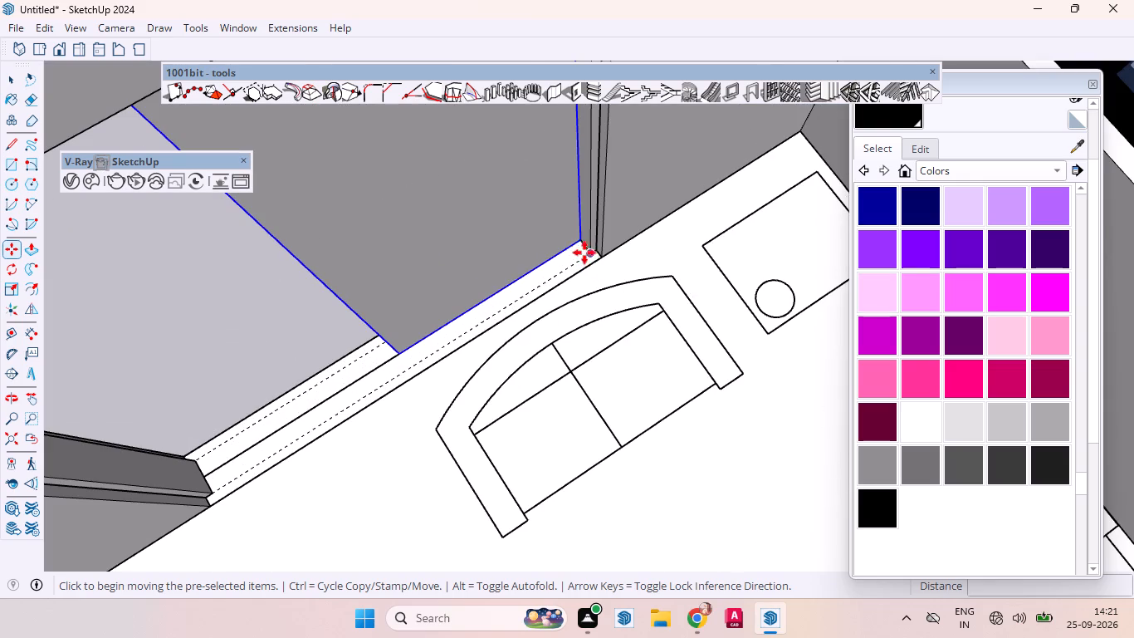
pyautogui.click(578, 243)
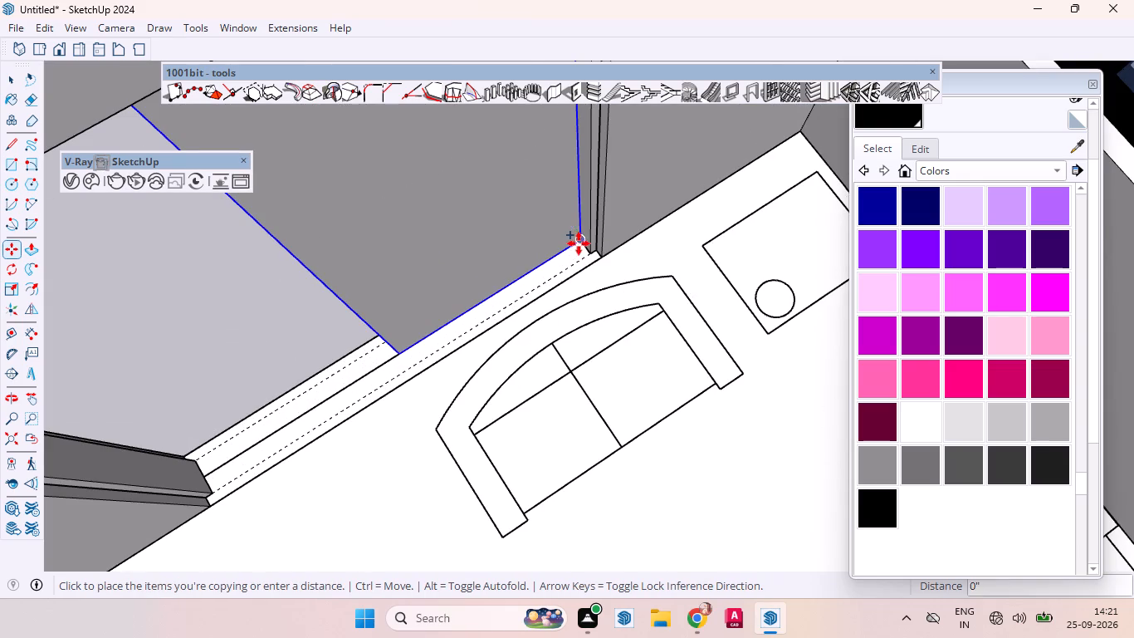
pyautogui.click(414, 379)
# Move the copied panel by its lower corner so it meets the first panel's inner bottom corner at mid-opening.
pyautogui.moveTo(400, 418); pyautogui.dragTo(657, 398, button='middle')
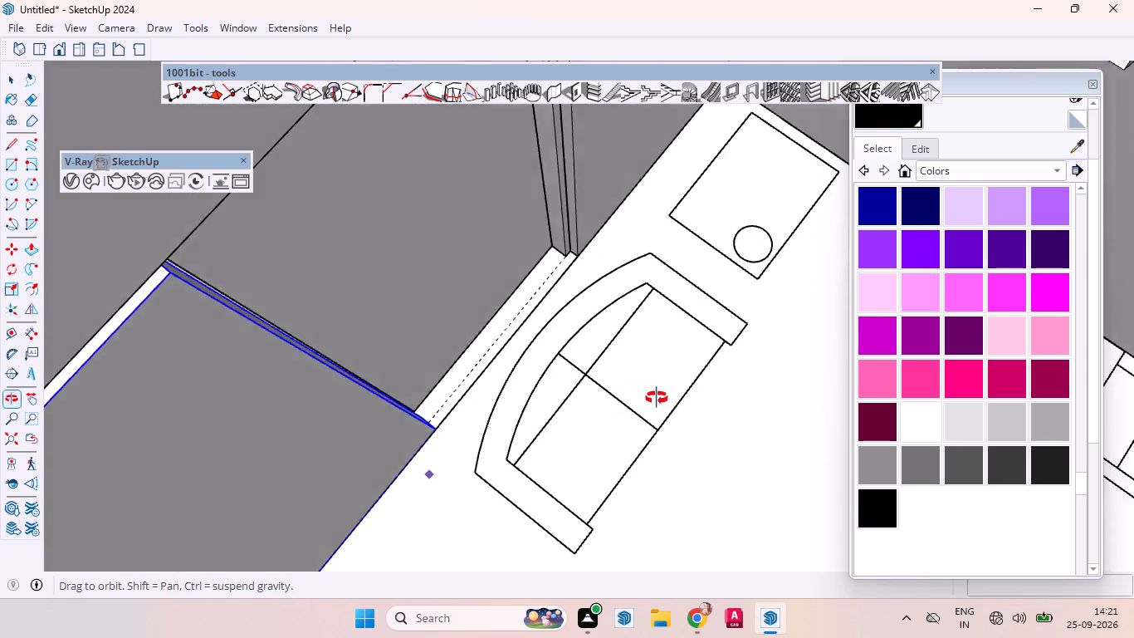
pyautogui.moveTo(657, 398); pyautogui.dragTo(747, 332, button='middle')
pyautogui.scroll(1, 767, 304)
pyautogui.scroll(-14, 611, 293)
pyautogui.moveTo(361, 414); pyautogui.dragTo(861, 391, button='middle')
pyautogui.scroll(2, 633, 360)
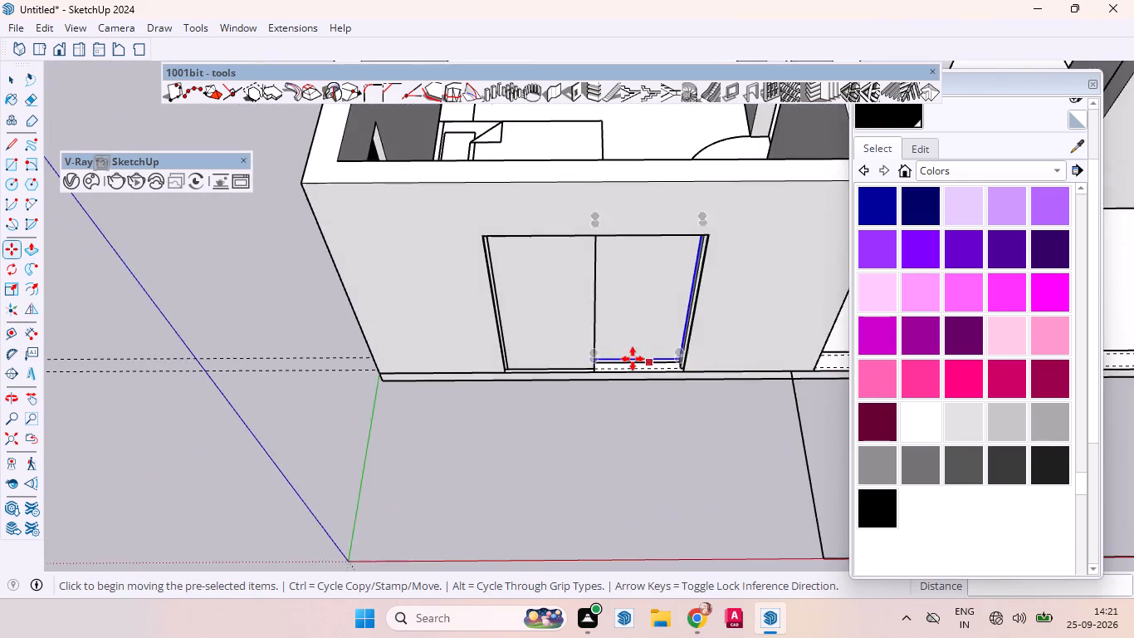
pyautogui.scroll(2, 633, 359)
pyautogui.scroll(-1, 633, 357)
pyautogui.scroll(4, 633, 357)
pyautogui.scroll(-1, 628, 364)
pyautogui.scroll(6, 628, 364)
pyautogui.moveTo(598, 378); pyautogui.dragTo(501, 410, button='middle')
pyautogui.scroll(8, 472, 356)
pyautogui.scroll(-1, 500, 353)
pyautogui.scroll(7, 500, 353)
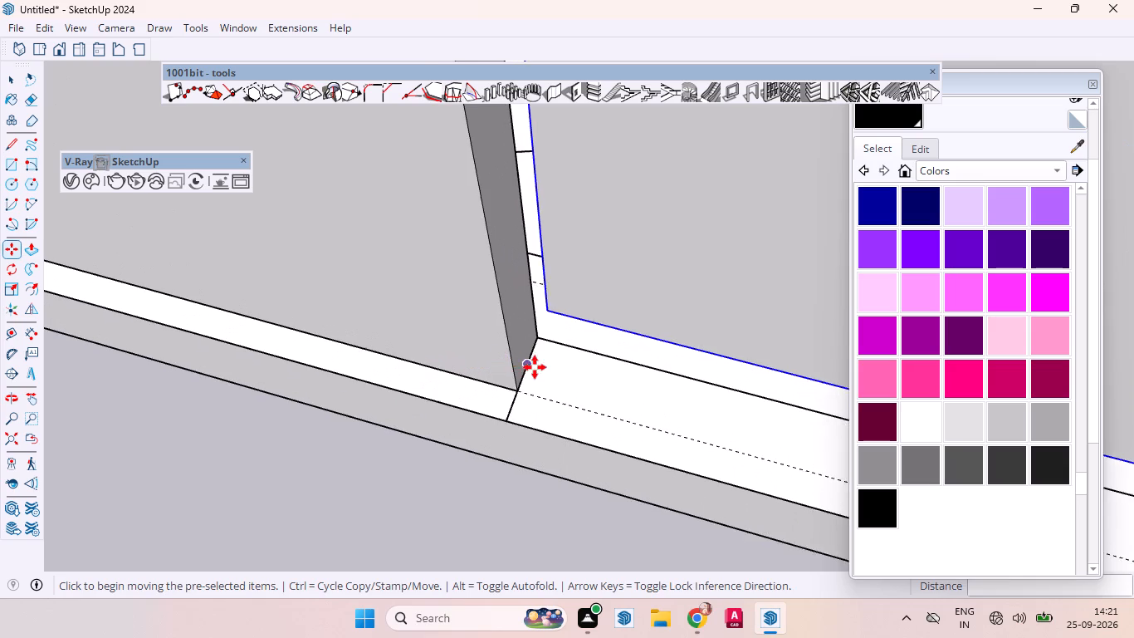
pyautogui.scroll(3, 535, 367)
pyautogui.moveTo(551, 379); pyautogui.dragTo(525, 375, button='middle')
pyautogui.click(555, 289)
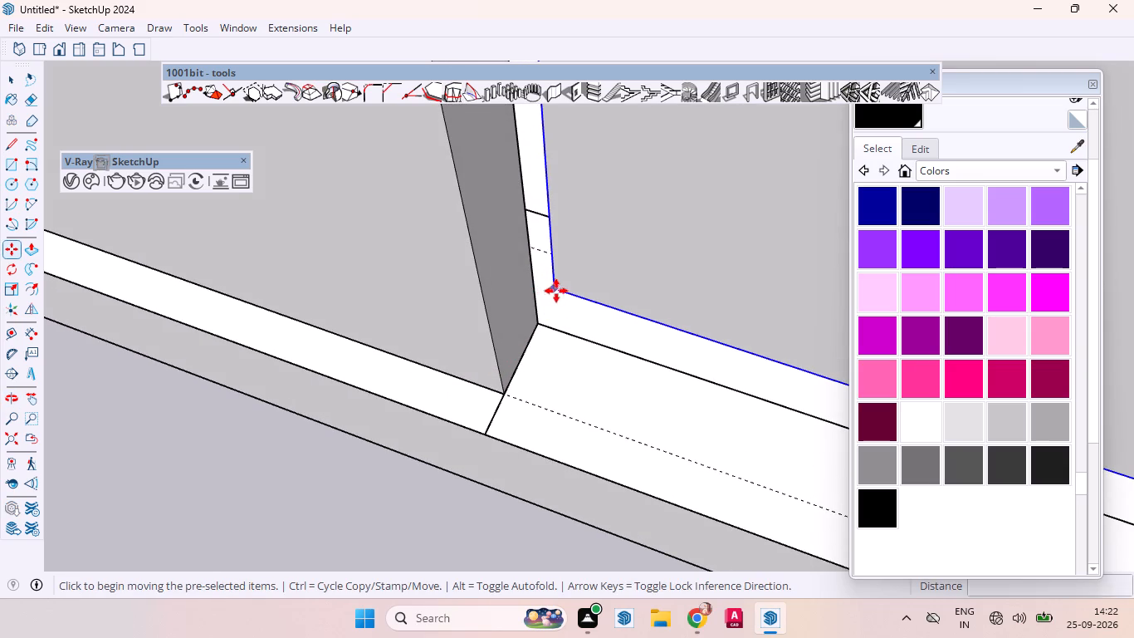
pyautogui.click(540, 323)
pyautogui.scroll(-7, 537, 404)
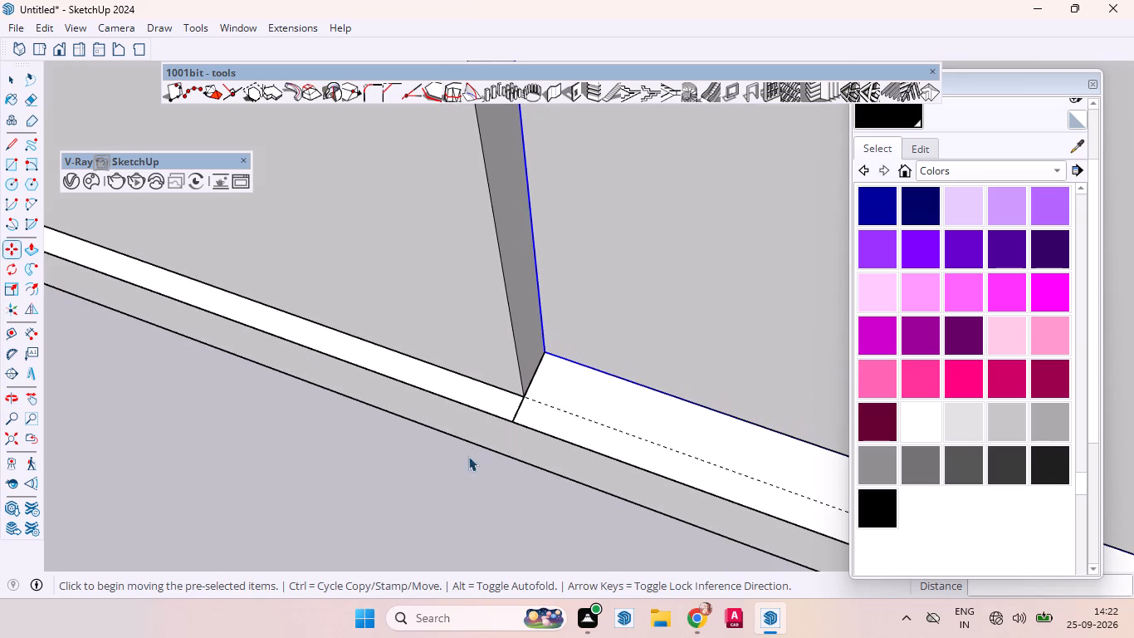
# Delete the short dividing line across the outer half of the threshold.
pyautogui.press('space')
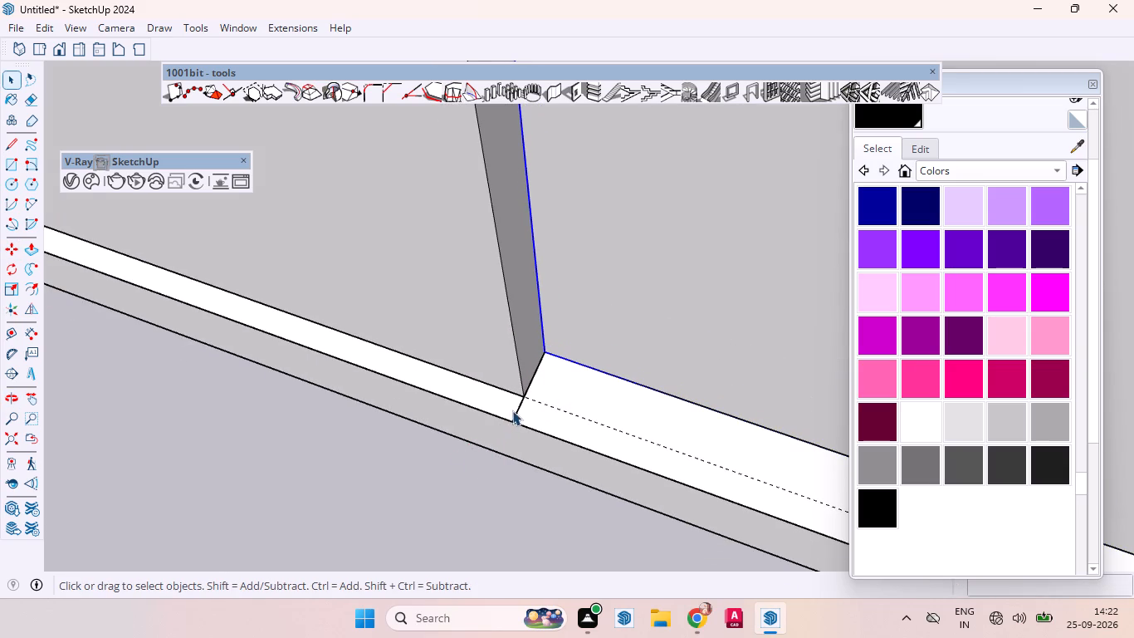
pyautogui.click(512, 410)
pyautogui.press('Delete')
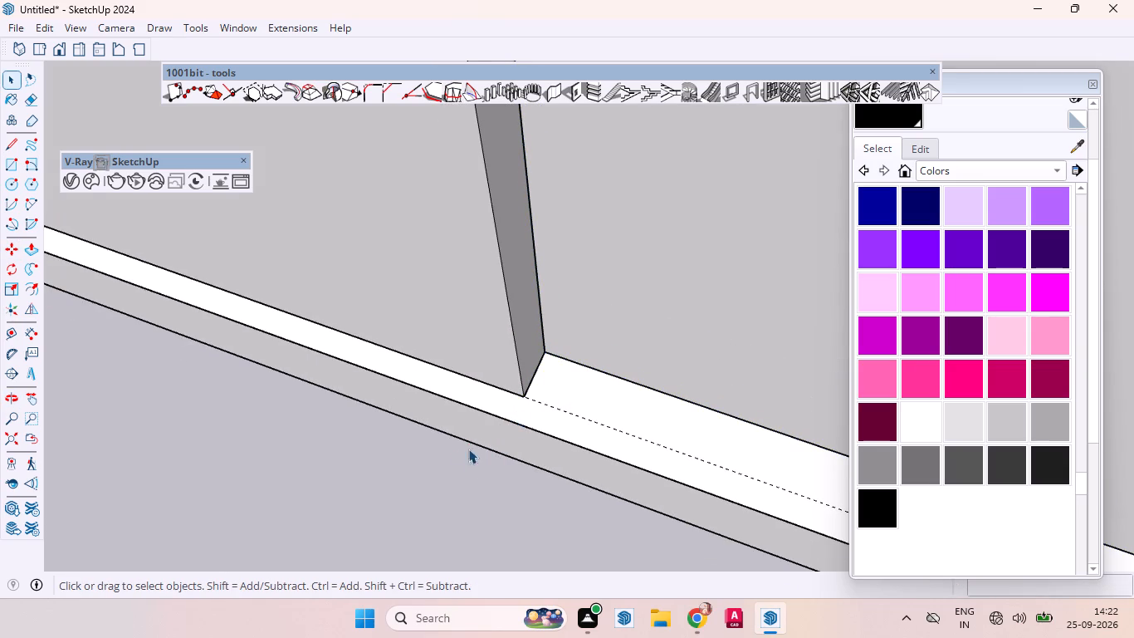
# Delete the guide lines running along the threshold of the front opening.
pyautogui.scroll(-4, 496, 429)
pyautogui.scroll(3, 519, 421)
pyautogui.scroll(-16, 522, 421)
pyautogui.scroll(4, 497, 347)
pyautogui.scroll(-7, 497, 347)
pyautogui.scroll(3, 537, 317)
pyautogui.scroll(-6, 536, 272)
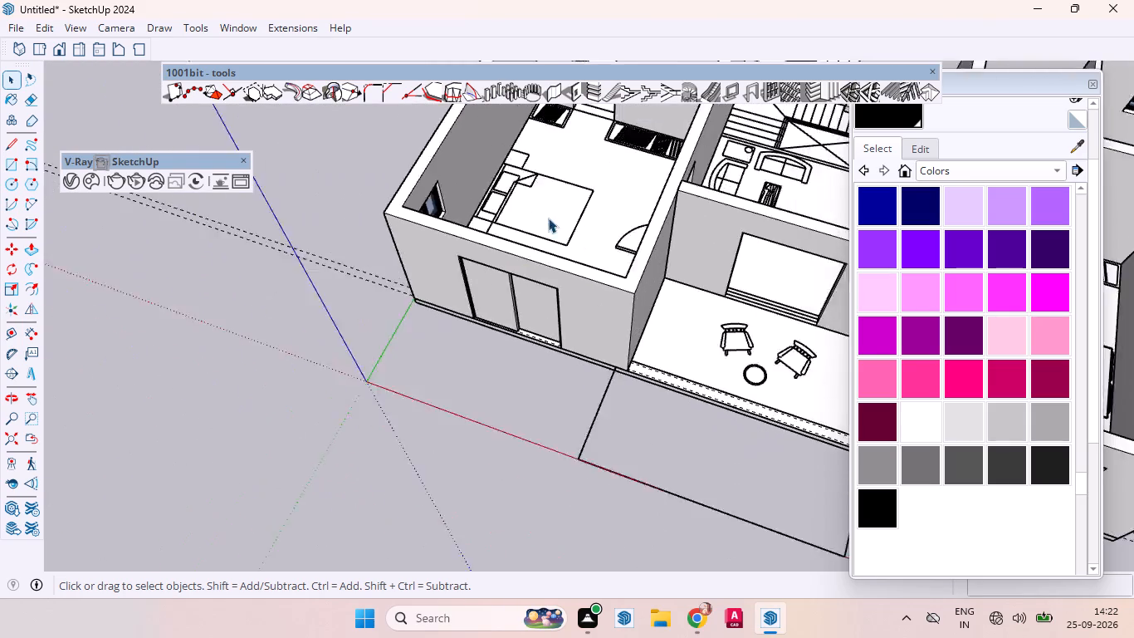
pyautogui.scroll(-9, 548, 218)
pyautogui.click(464, 454)
pyautogui.scroll(2, 534, 228)
pyautogui.scroll(-2, 534, 228)
pyautogui.scroll(5, 534, 228)
pyautogui.moveTo(513, 306); pyautogui.dragTo(611, 194, button='middle')
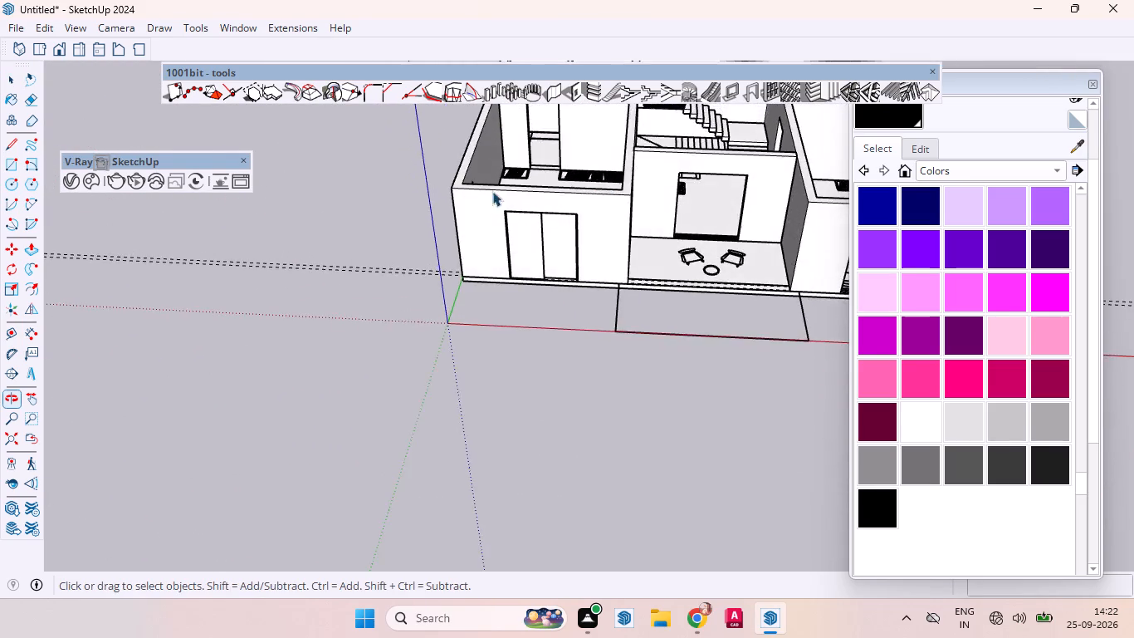
pyautogui.scroll(9, 479, 204)
pyautogui.scroll(-1, 516, 241)
pyautogui.scroll(8, 516, 241)
pyautogui.moveTo(549, 339); pyautogui.dragTo(566, 247, button='middle')
pyautogui.scroll(1, 381, 385)
pyautogui.scroll(-9, 381, 386)
pyautogui.scroll(2, 569, 365)
pyautogui.scroll(-12, 569, 365)
pyautogui.moveTo(422, 435); pyautogui.dragTo(303, 262)
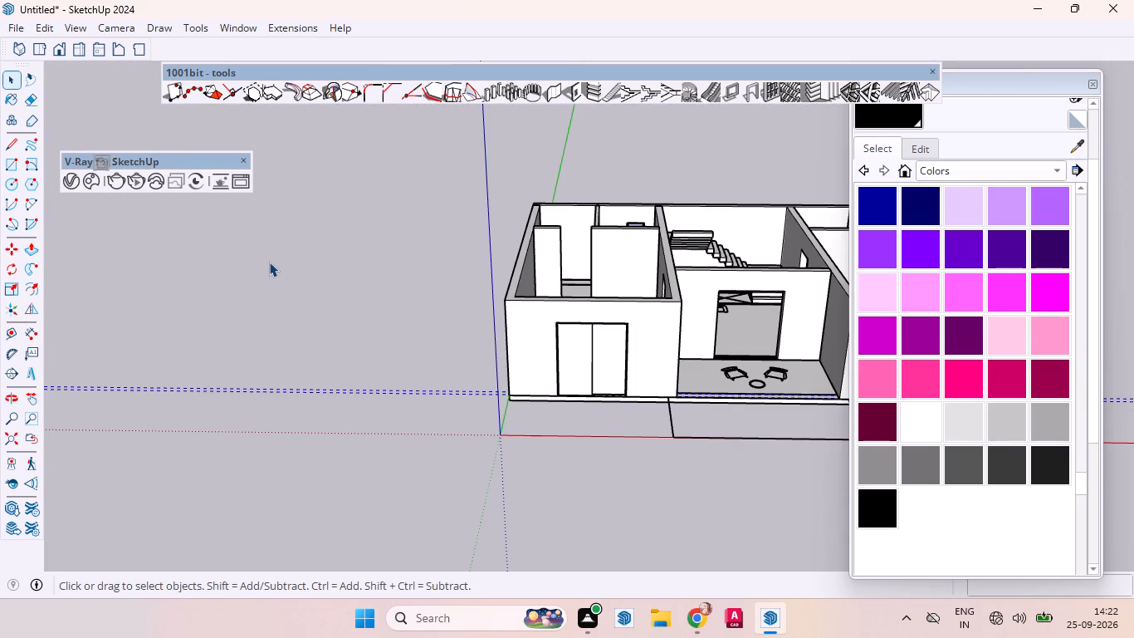
pyautogui.press('Delete')
# Open the outer sliding door panel in the bedroom's front opening for editing and select its outside face.
pyautogui.scroll(8, 628, 391)
pyautogui.scroll(-2, 622, 384)
pyautogui.scroll(3, 621, 384)
pyautogui.moveTo(579, 377); pyautogui.dragTo(393, 452, button='middle')
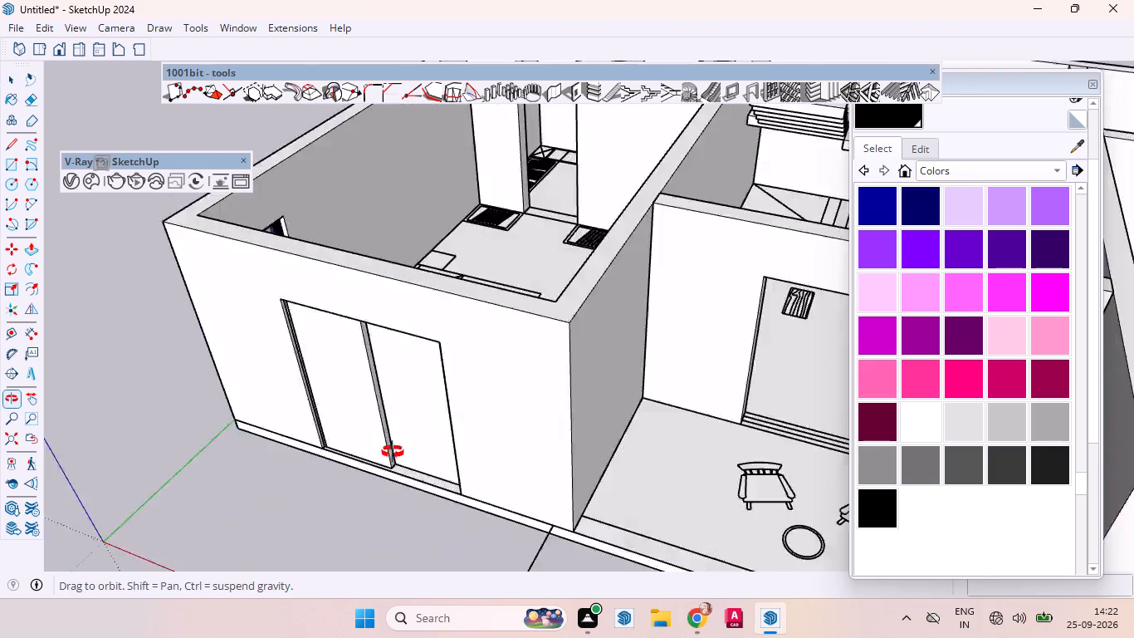
pyautogui.moveTo(393, 452); pyautogui.dragTo(389, 452, button='middle')
pyautogui.scroll(-1, 247, 422)
pyautogui.scroll(2, 247, 422)
pyautogui.scroll(-1, 247, 422)
pyautogui.scroll(7, 247, 421)
pyautogui.scroll(-1, 274, 406)
pyautogui.scroll(3, 275, 406)
pyautogui.click(340, 367)
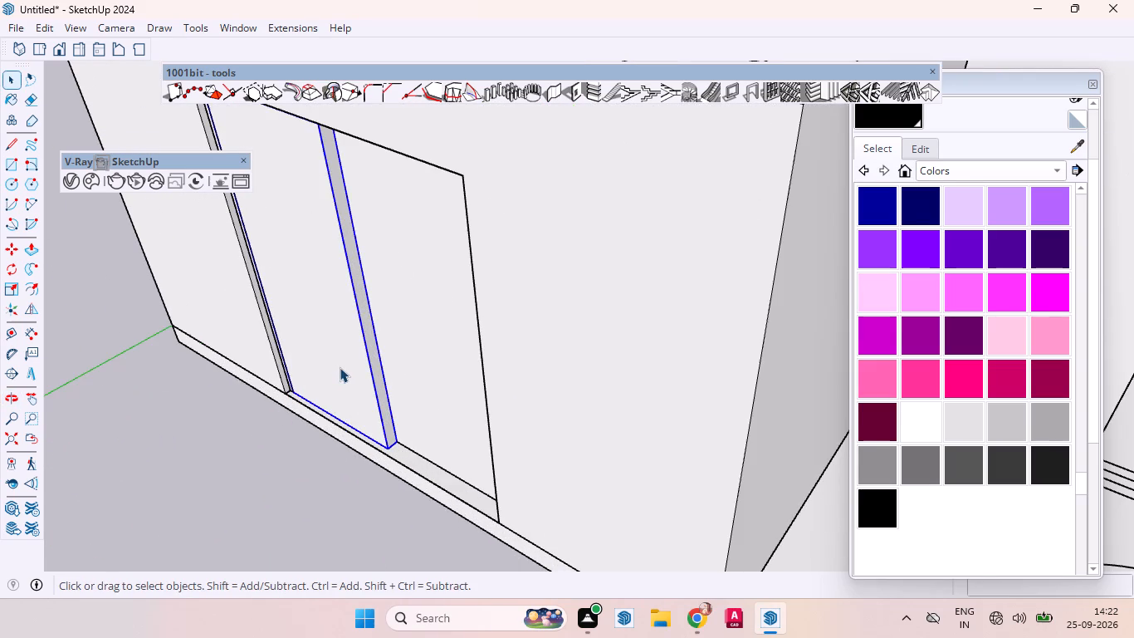
pyautogui.doubleClick(340, 367)
pyautogui.click(332, 377)
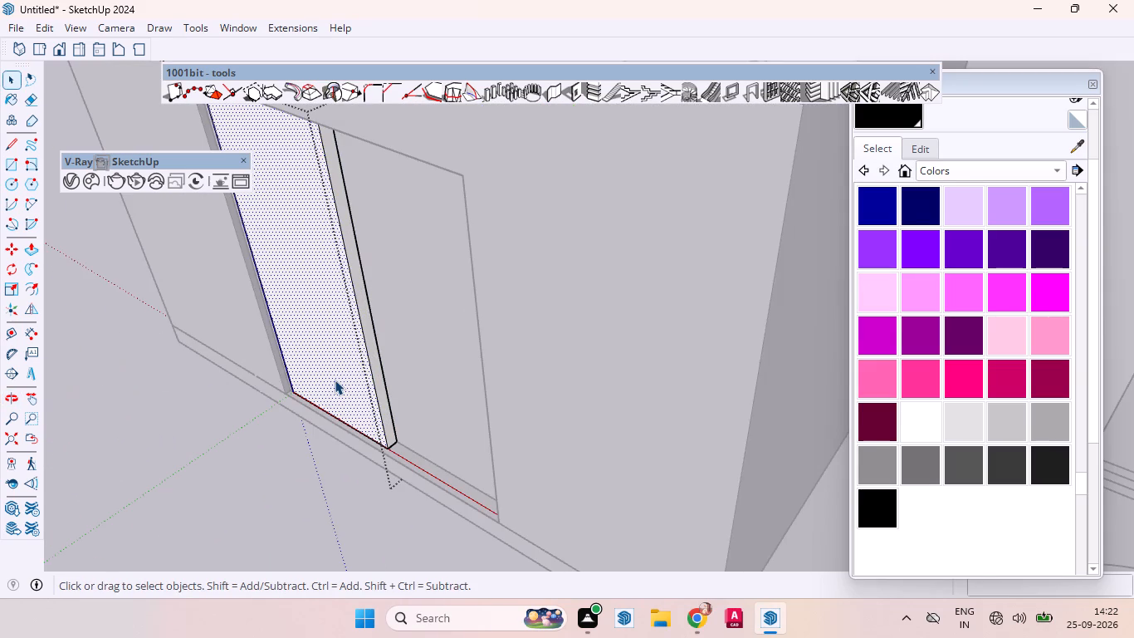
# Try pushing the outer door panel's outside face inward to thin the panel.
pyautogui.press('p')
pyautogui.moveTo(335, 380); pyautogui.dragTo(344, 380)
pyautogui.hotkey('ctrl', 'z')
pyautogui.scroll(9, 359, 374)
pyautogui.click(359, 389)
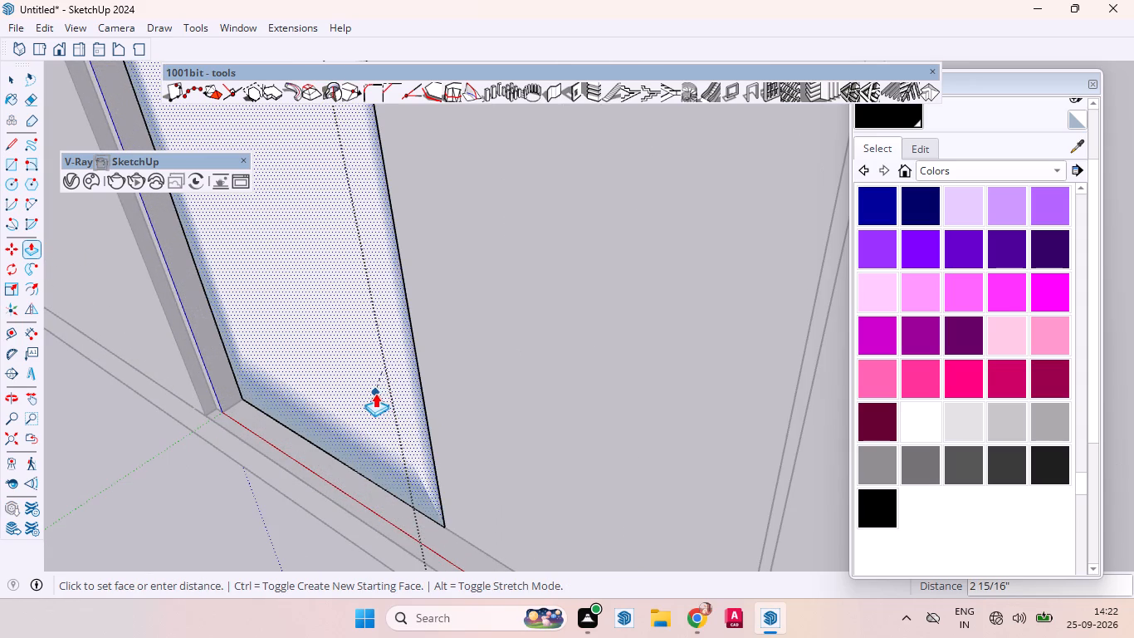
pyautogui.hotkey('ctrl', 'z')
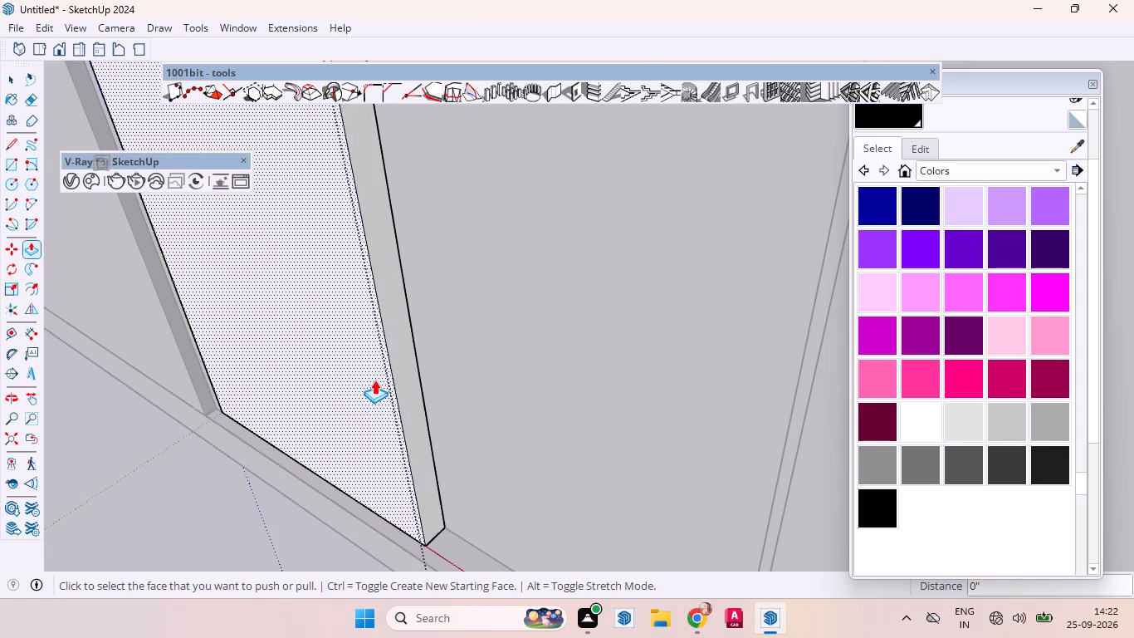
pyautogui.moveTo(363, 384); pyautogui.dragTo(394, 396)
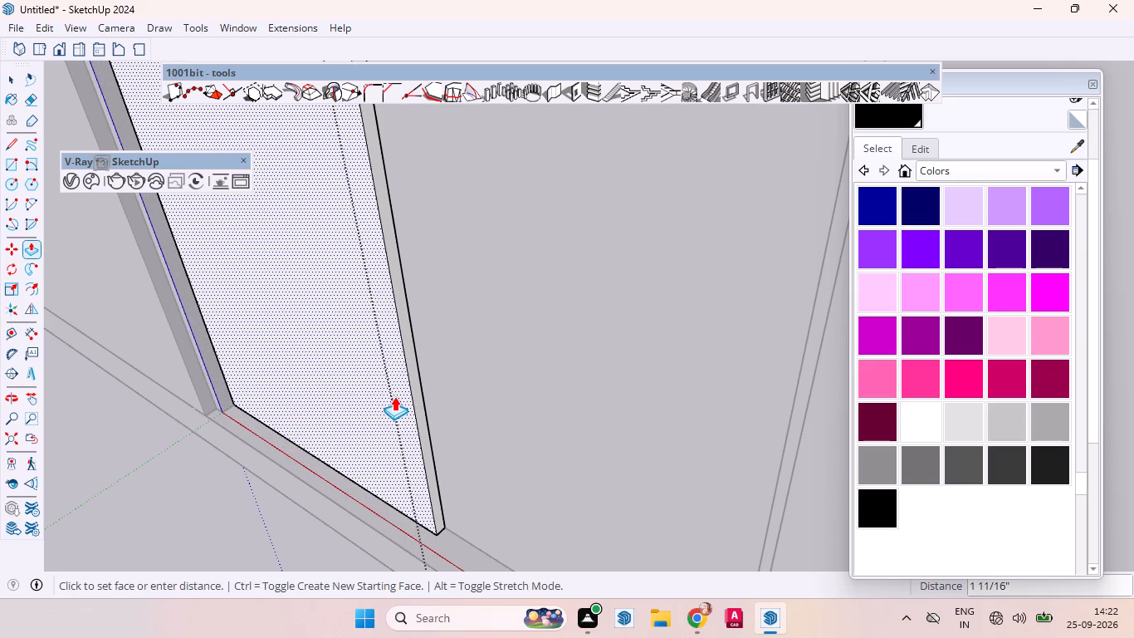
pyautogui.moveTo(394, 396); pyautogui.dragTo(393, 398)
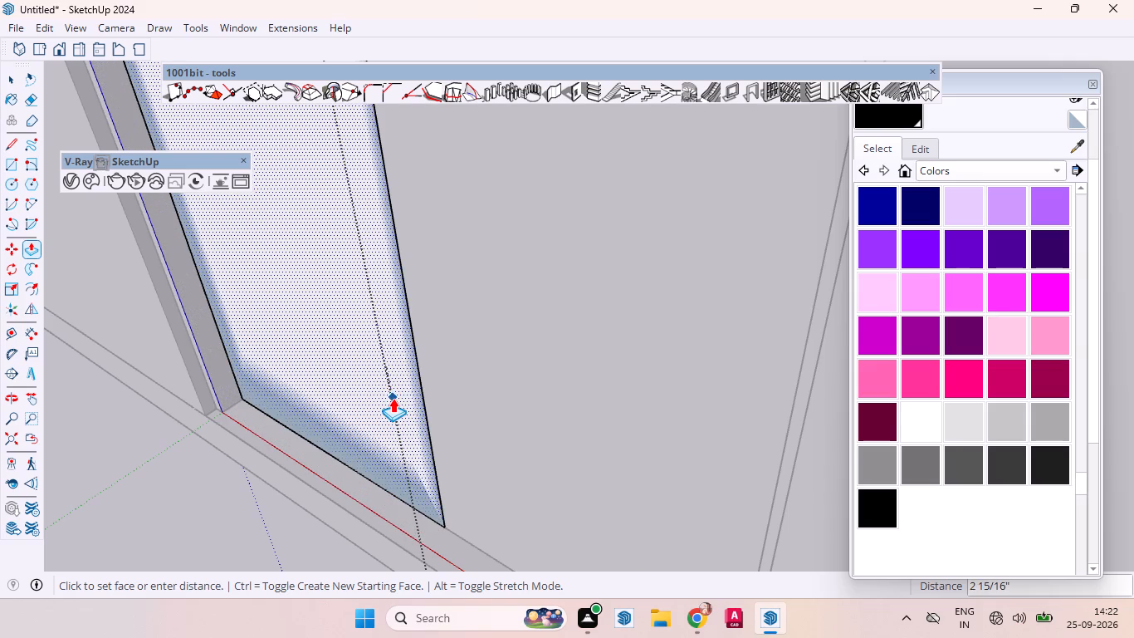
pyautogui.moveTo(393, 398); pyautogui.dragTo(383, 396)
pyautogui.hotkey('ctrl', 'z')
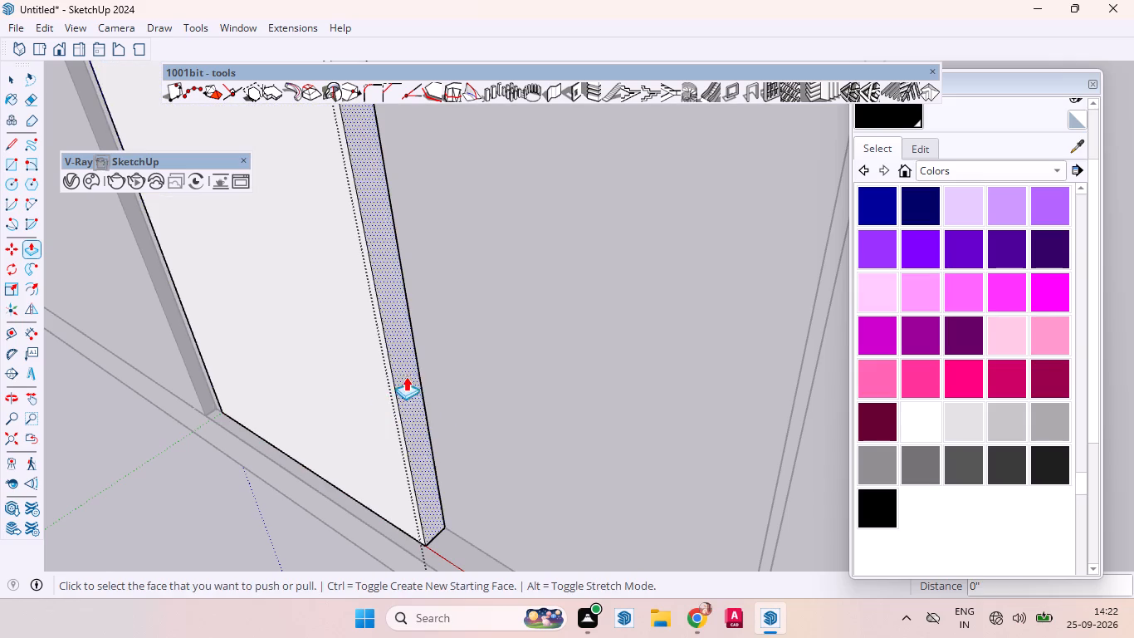
# Push the outer door panel's outside face inward about 1 13/16" to thin it, and finish editing the panel.
pyautogui.scroll(2, 436, 410)
pyautogui.scroll(-2, 436, 410)
pyautogui.scroll(2, 436, 410)
pyautogui.scroll(-1, 436, 410)
pyautogui.scroll(1, 436, 410)
pyautogui.moveTo(417, 439); pyautogui.dragTo(389, 412, button='middle')
pyautogui.click(329, 429)
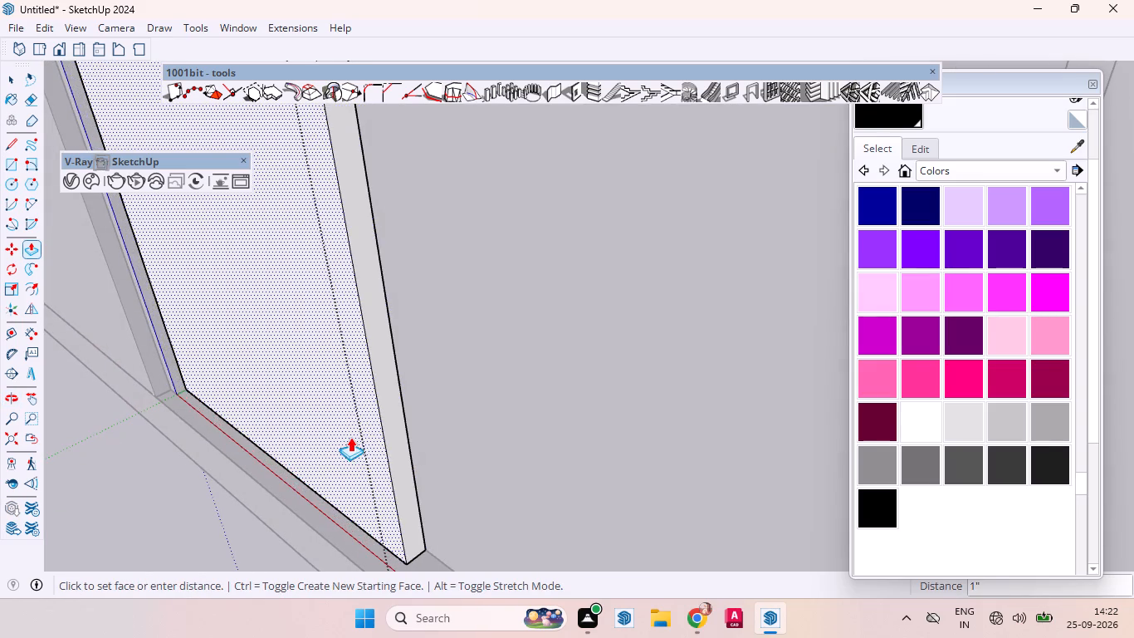
pyautogui.click(359, 432)
pyautogui.scroll(-3, 401, 473)
pyautogui.scroll(2, 362, 482)
pyautogui.scroll(-10, 356, 483)
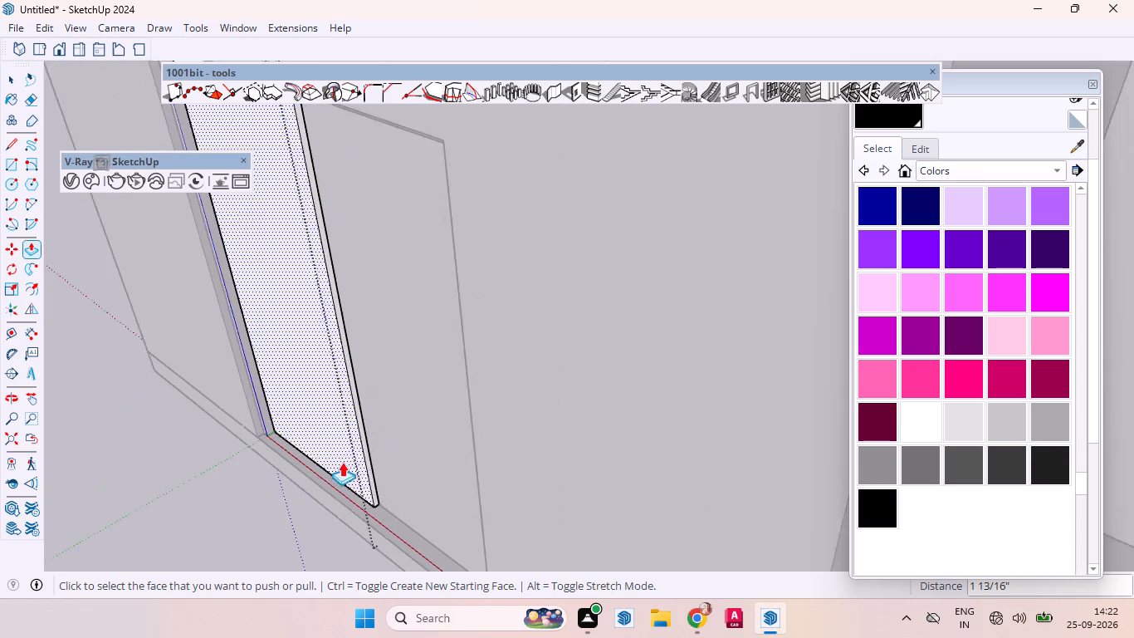
pyautogui.scroll(-12, 342, 462)
pyautogui.moveTo(427, 327); pyautogui.dragTo(4, 469, button='middle')
pyautogui.scroll(1, 170, 451)
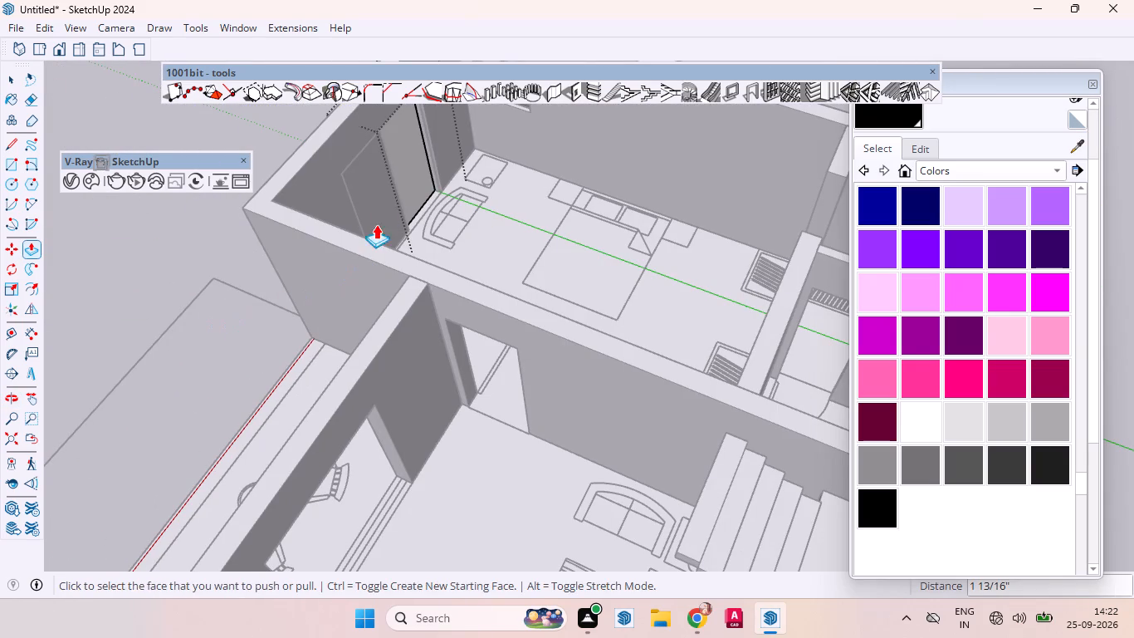
pyautogui.press('space')
pyautogui.scroll(-3, 280, 420)
pyautogui.scroll(2, 297, 468)
pyautogui.scroll(-2, 299, 475)
pyautogui.moveTo(125, 351); pyautogui.dragTo(131, 341)
pyautogui.scroll(1, 345, 264)
pyautogui.scroll(-4, 345, 264)
pyautogui.scroll(3, 345, 264)
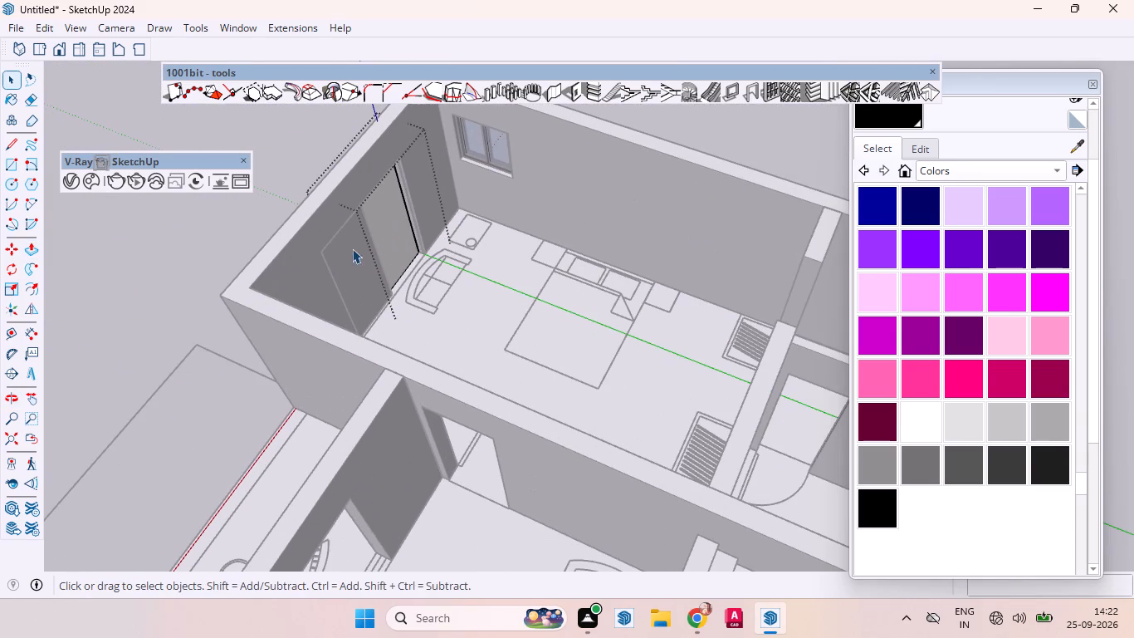
pyautogui.doubleClick(778, 133)
# Open the room-side sliding door panel for editing and select its face towards the bedroom.
pyautogui.scroll(13, 349, 230)
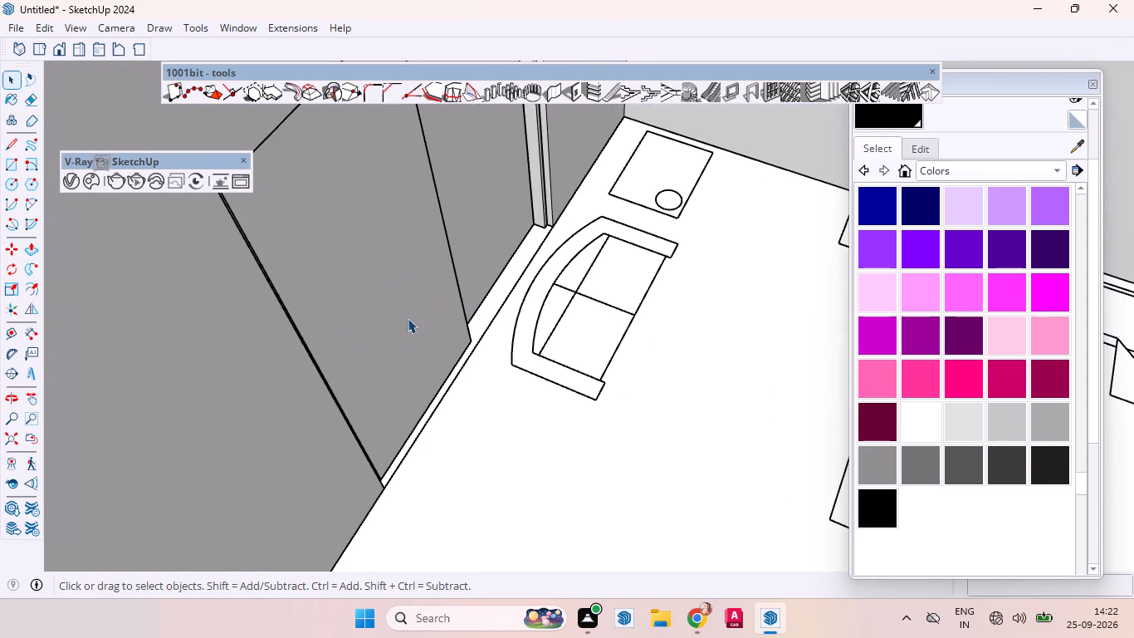
pyautogui.click(408, 318)
pyautogui.moveTo(477, 346); pyautogui.dragTo(164, 366, button='middle')
pyautogui.doubleClick(421, 223)
pyautogui.click(434, 221)
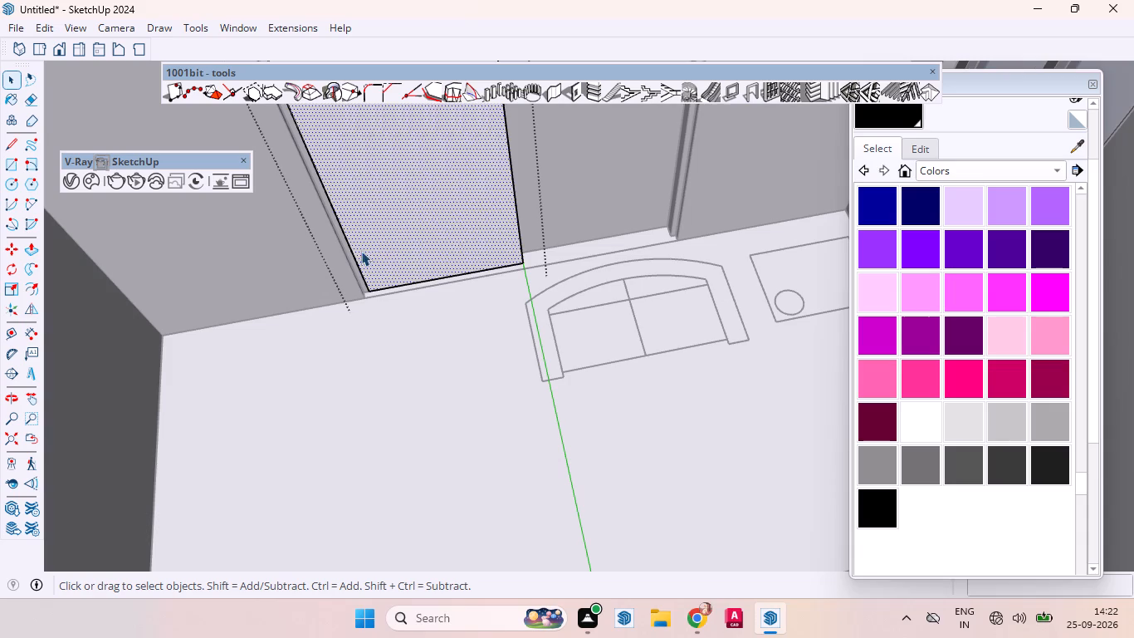
pyautogui.click(489, 194)
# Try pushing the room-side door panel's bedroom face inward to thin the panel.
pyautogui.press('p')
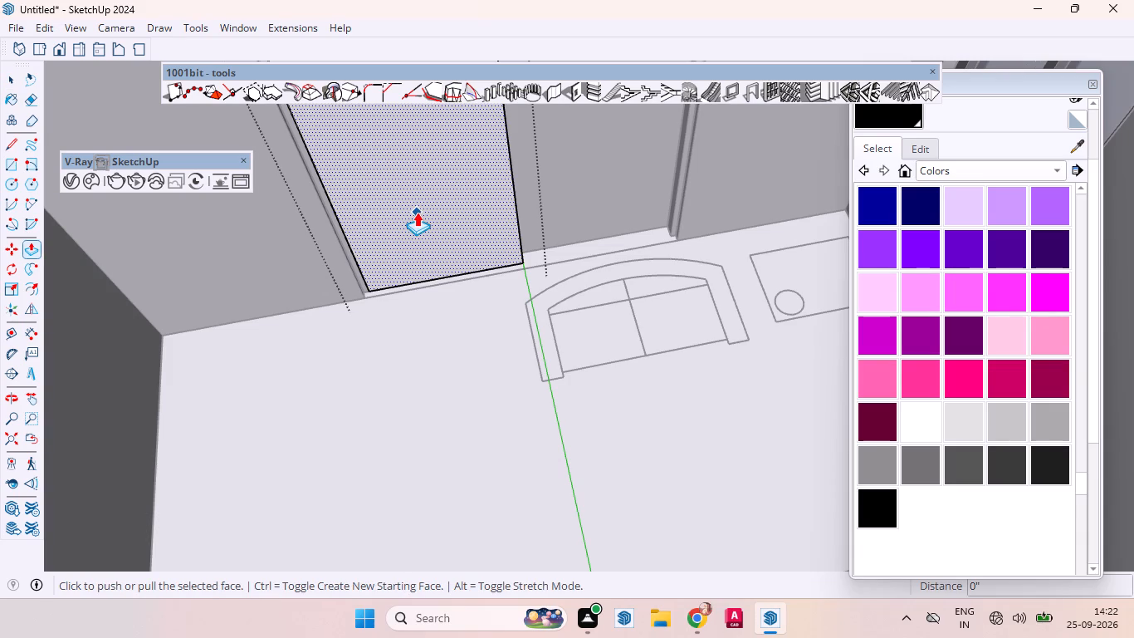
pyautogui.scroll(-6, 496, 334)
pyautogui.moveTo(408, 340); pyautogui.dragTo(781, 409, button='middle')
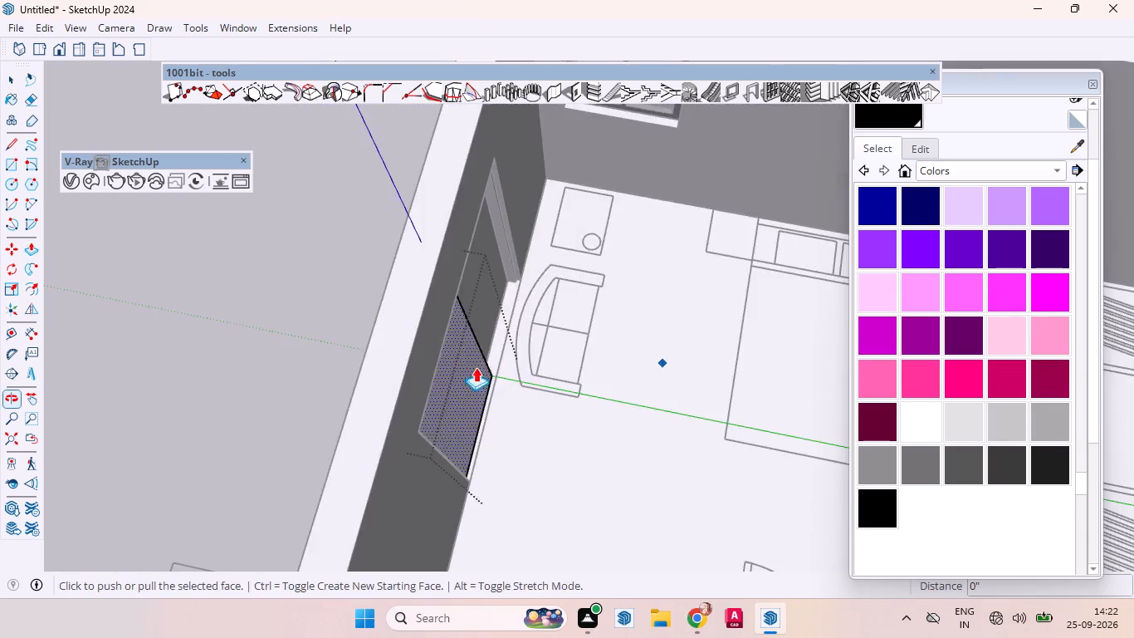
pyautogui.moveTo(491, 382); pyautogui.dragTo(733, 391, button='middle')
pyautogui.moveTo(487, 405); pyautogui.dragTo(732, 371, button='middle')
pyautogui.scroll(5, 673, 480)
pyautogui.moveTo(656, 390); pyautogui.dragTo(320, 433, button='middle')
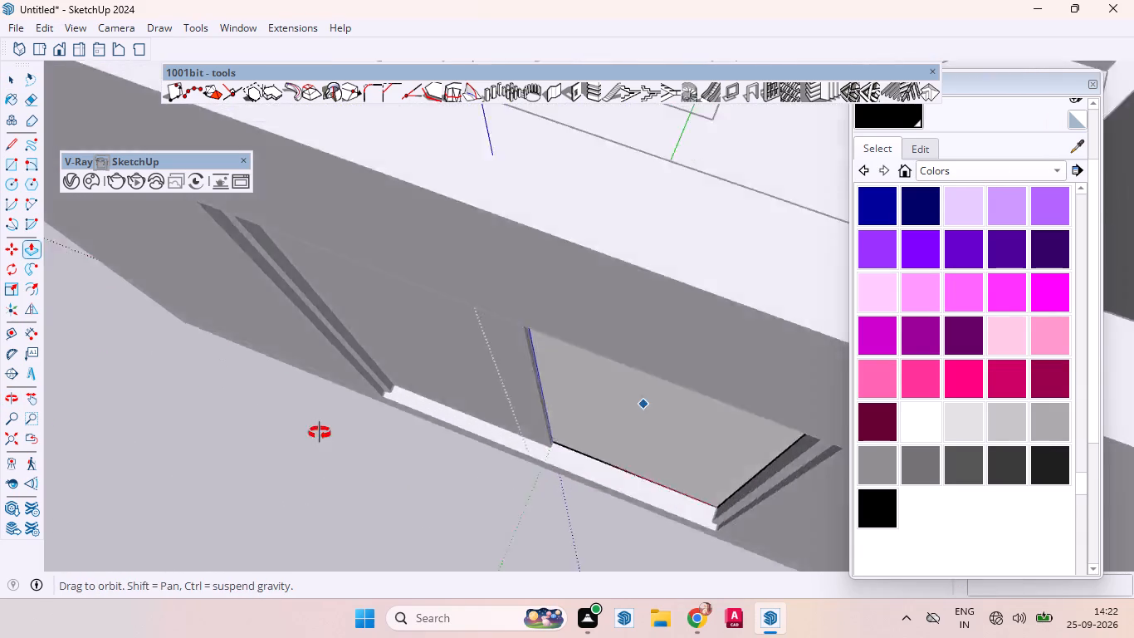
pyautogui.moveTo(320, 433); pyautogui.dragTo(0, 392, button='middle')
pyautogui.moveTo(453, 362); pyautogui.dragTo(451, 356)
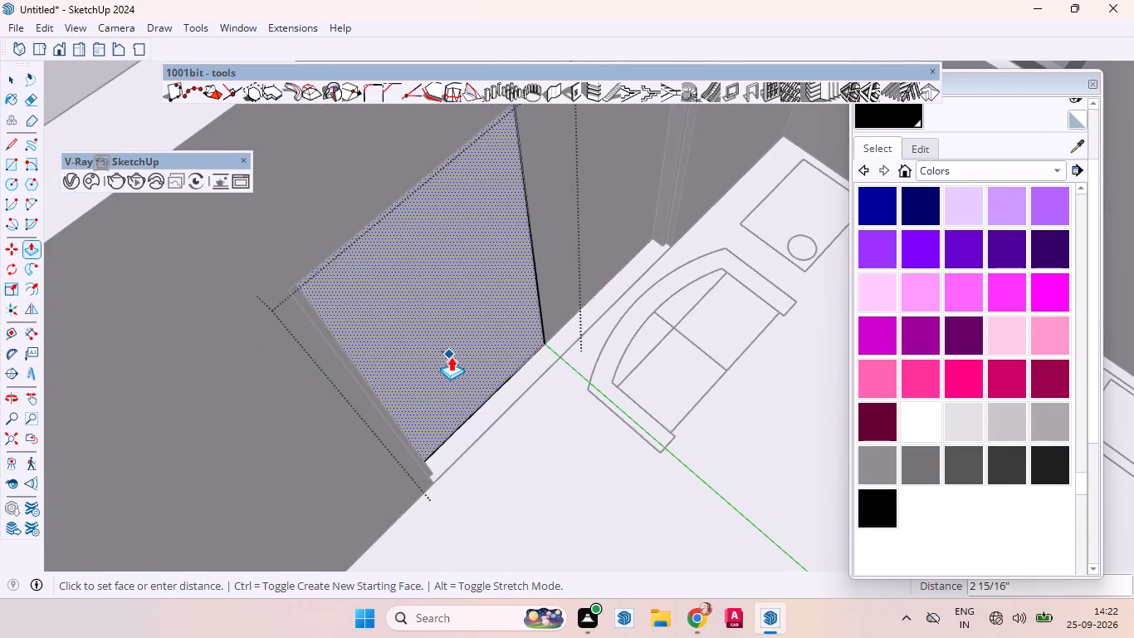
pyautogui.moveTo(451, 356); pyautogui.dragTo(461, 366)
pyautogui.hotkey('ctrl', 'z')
# Push the room-side door panel's bedroom face inward about 1 5/8" to thin it, and finish editing the panel.
pyautogui.moveTo(589, 331); pyautogui.dragTo(545, 368, button='middle')
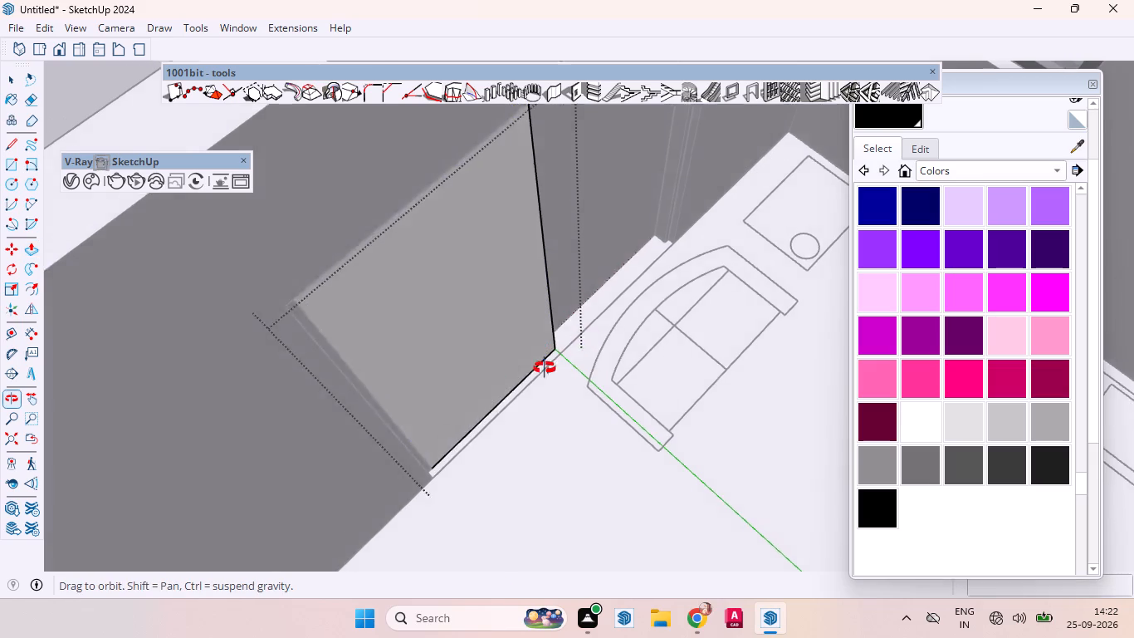
pyautogui.moveTo(545, 368); pyautogui.dragTo(1, 372, button='middle')
pyautogui.scroll(12, 573, 346)
pyautogui.moveTo(684, 332); pyautogui.dragTo(620, 254, button='middle')
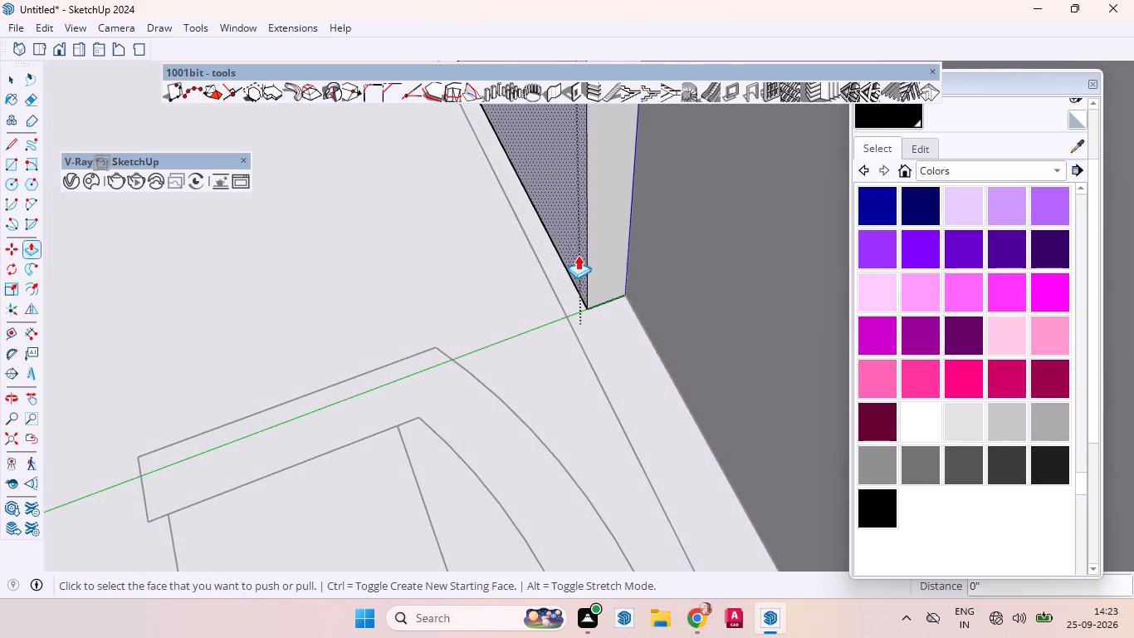
pyautogui.click(560, 242)
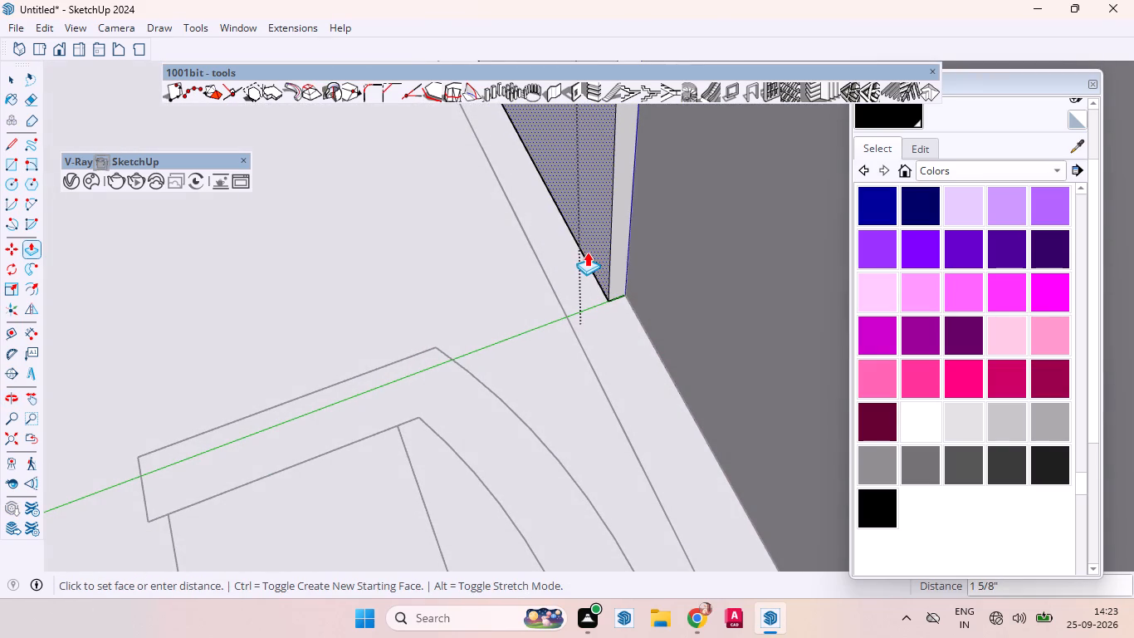
pyautogui.click(588, 252)
pyautogui.press('space')
pyautogui.scroll(-4, 586, 366)
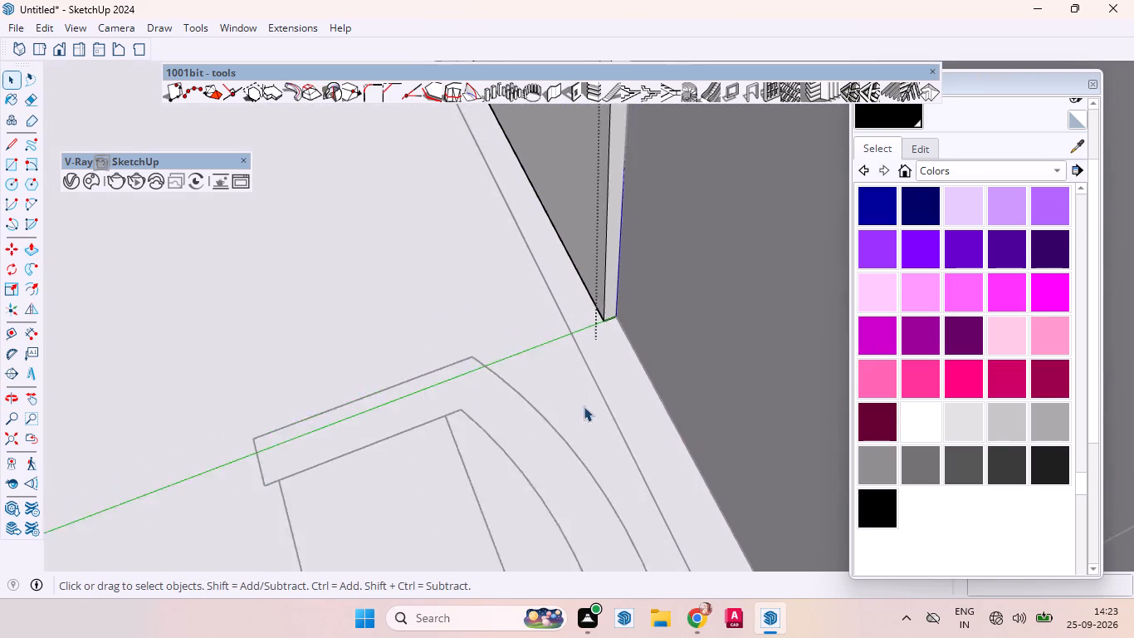
pyautogui.scroll(-11, 584, 406)
pyautogui.scroll(1, 547, 421)
pyautogui.scroll(-9, 547, 421)
pyautogui.click(588, 372)
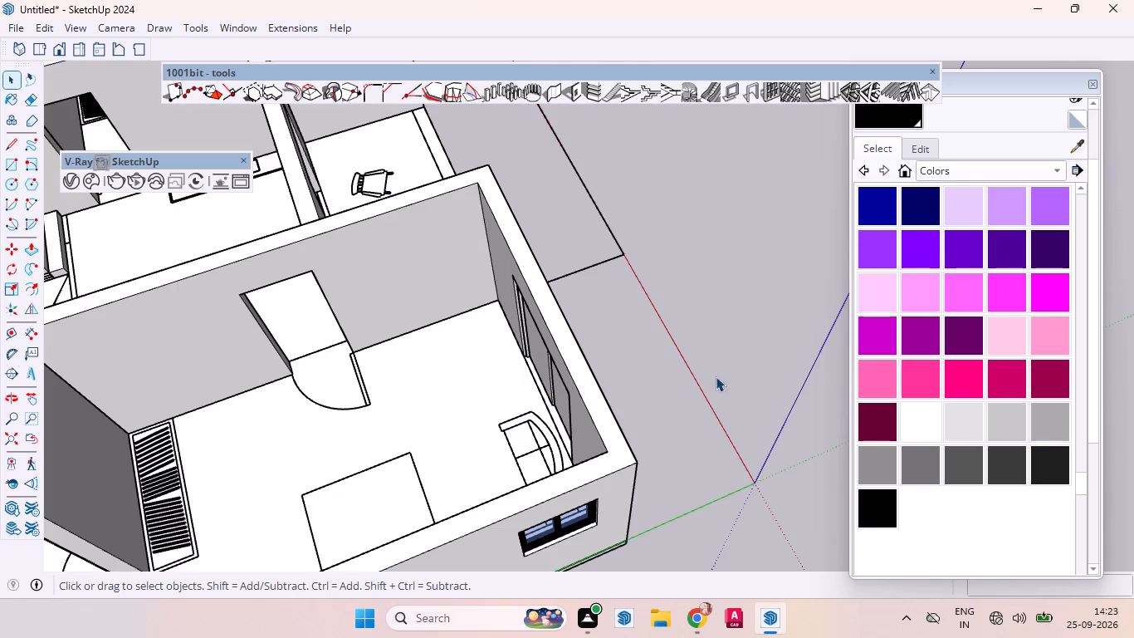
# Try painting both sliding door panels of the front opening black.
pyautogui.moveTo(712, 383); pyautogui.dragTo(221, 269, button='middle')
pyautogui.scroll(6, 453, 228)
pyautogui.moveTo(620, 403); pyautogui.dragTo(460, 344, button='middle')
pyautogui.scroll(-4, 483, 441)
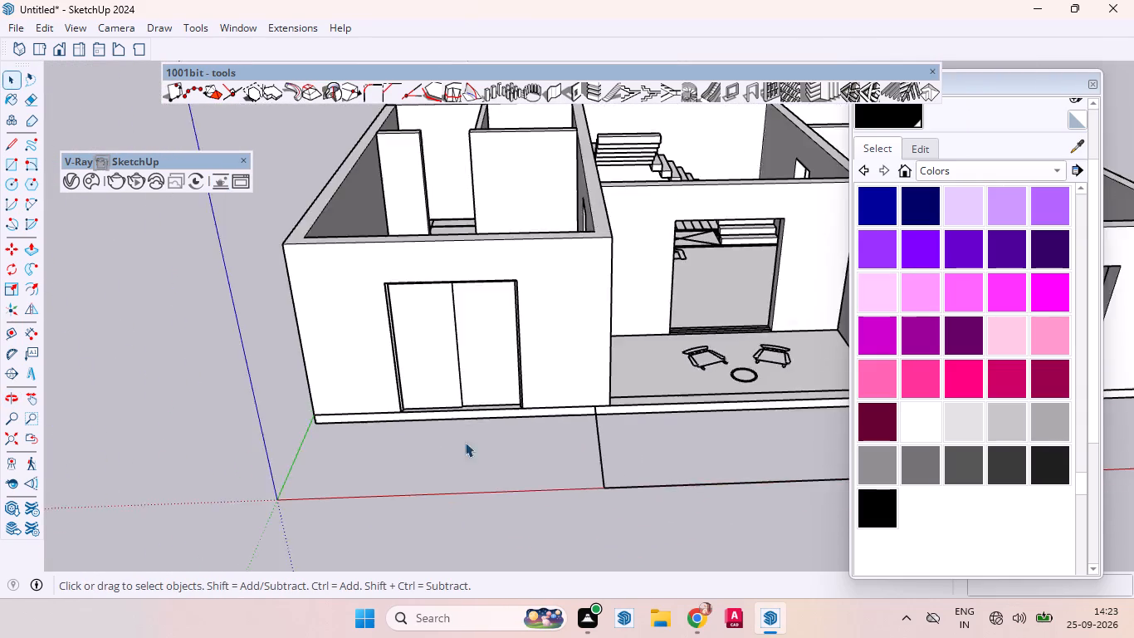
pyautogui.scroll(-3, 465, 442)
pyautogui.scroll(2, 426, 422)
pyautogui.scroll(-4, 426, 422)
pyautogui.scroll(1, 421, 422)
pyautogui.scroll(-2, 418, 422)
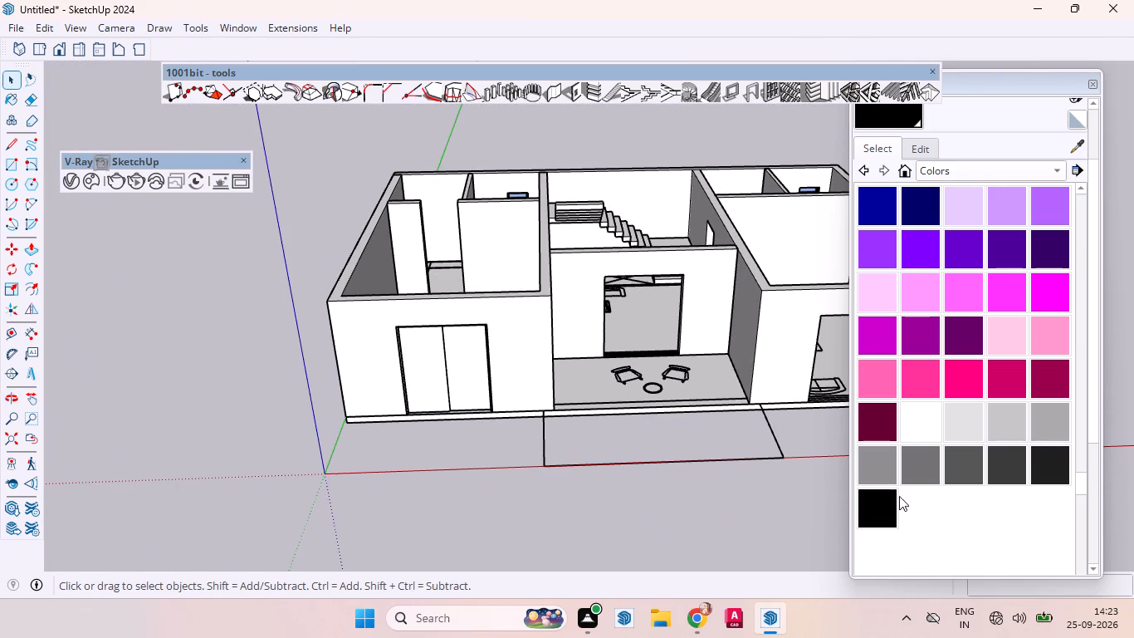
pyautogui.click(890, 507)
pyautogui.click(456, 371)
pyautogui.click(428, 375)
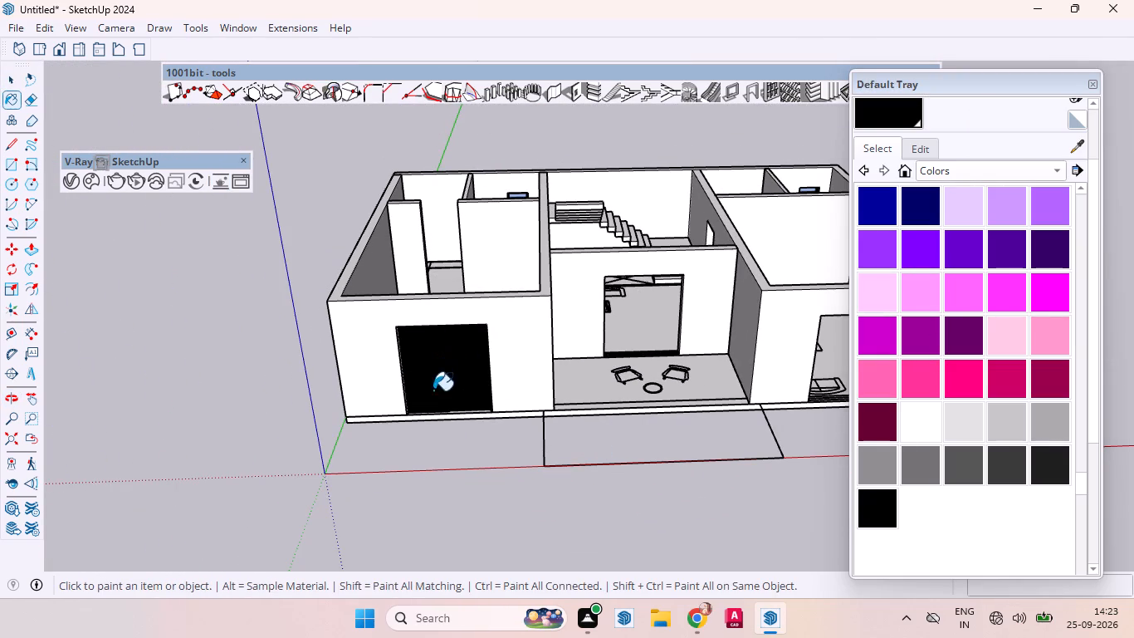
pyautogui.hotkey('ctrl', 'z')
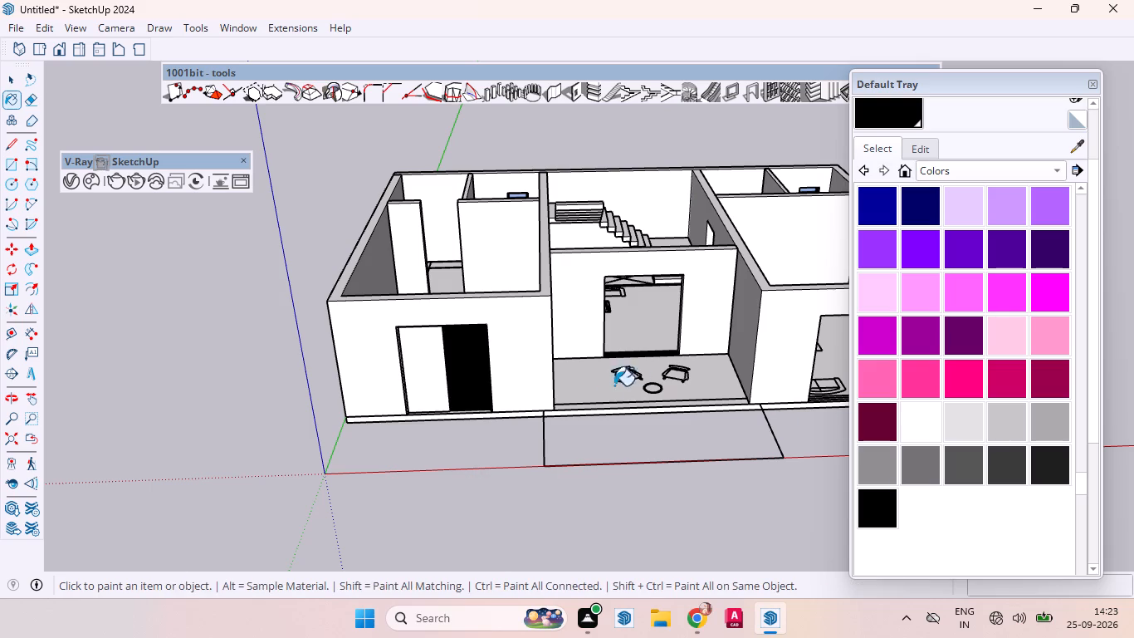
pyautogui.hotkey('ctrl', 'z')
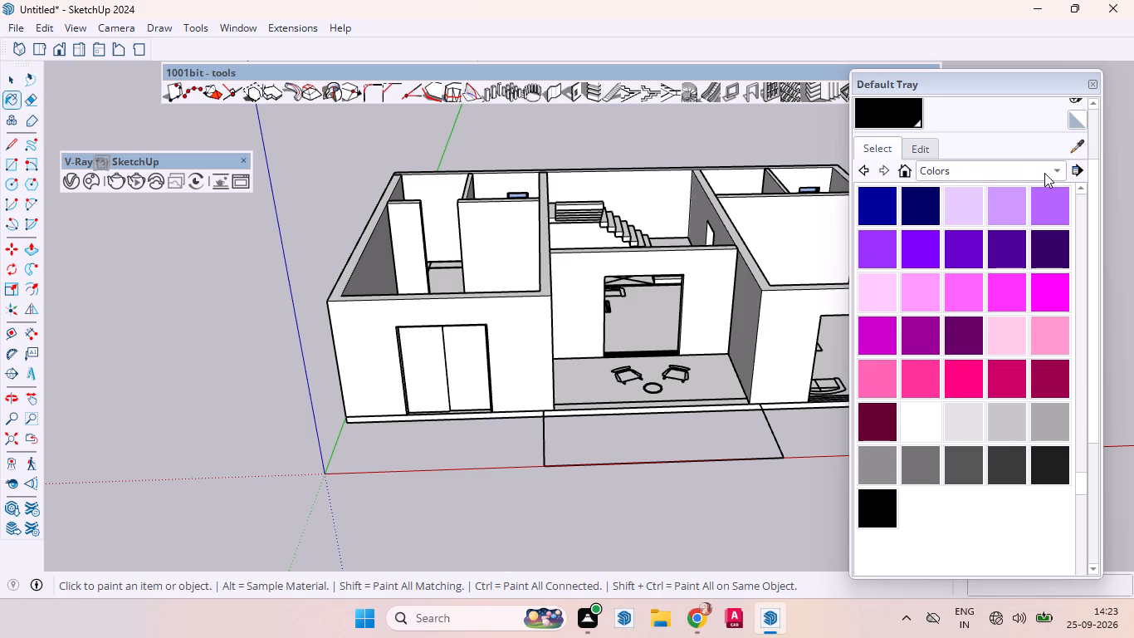
# Paint both sliding door panels with the translucent grey glass from the Glass and Mirrors collection.
pyautogui.click(1050, 172)
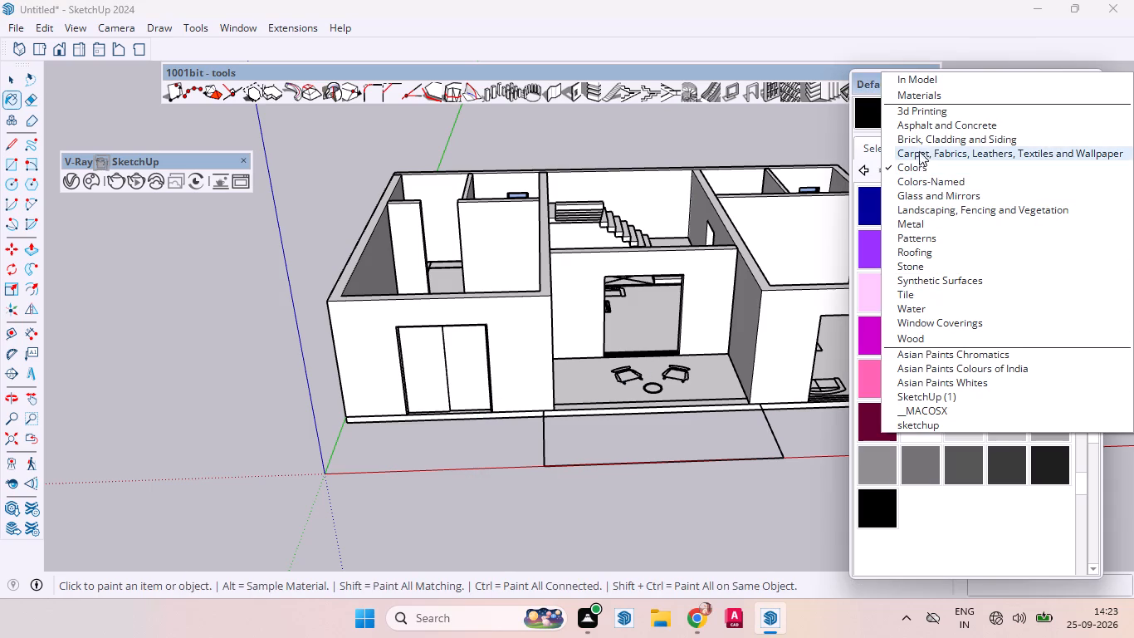
pyautogui.click(921, 198)
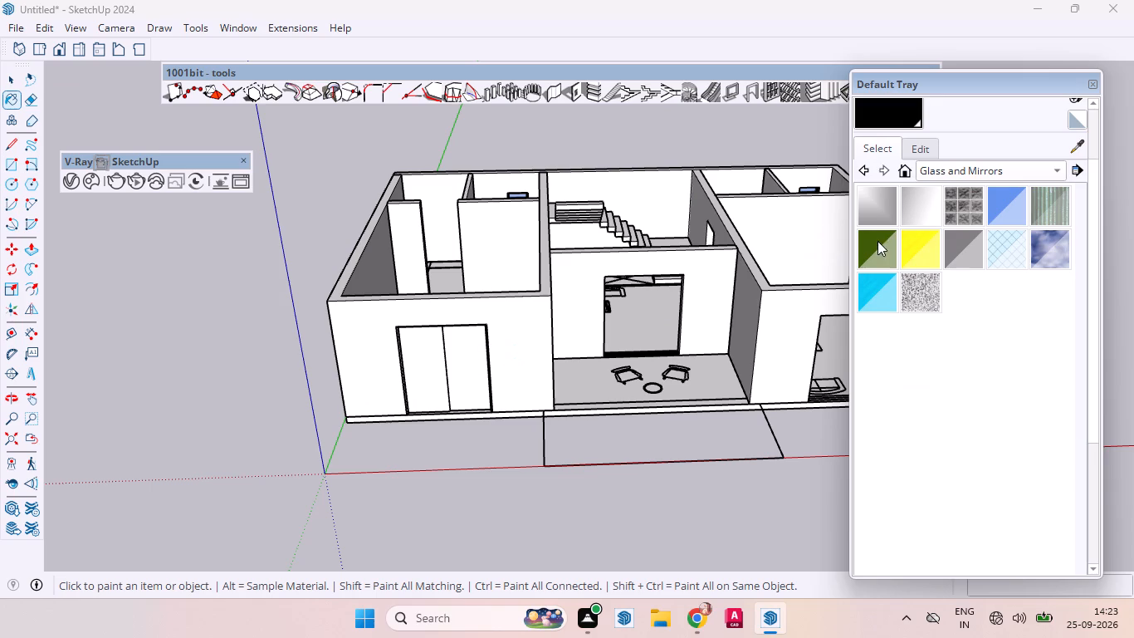
pyautogui.click(969, 251)
pyautogui.click(467, 371)
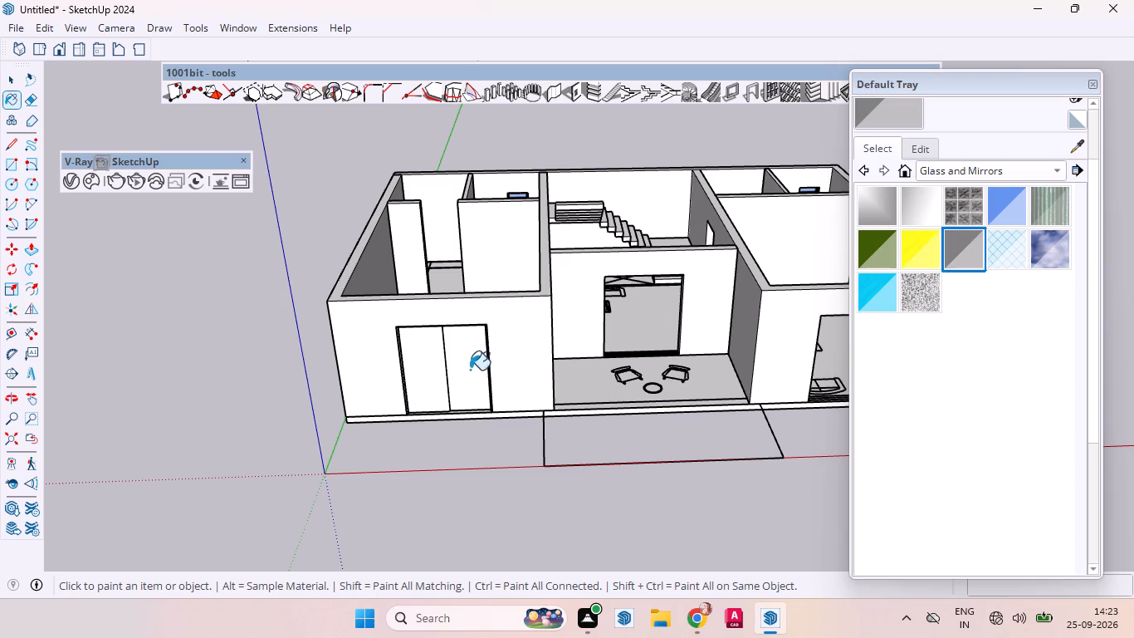
pyautogui.click(418, 375)
pyautogui.press('space')
# Paint the frame of the bedroom's front sliding door with the near-black charcoal from the Colors-Named collection.
pyautogui.scroll(5, 427, 371)
pyautogui.scroll(-1, 438, 382)
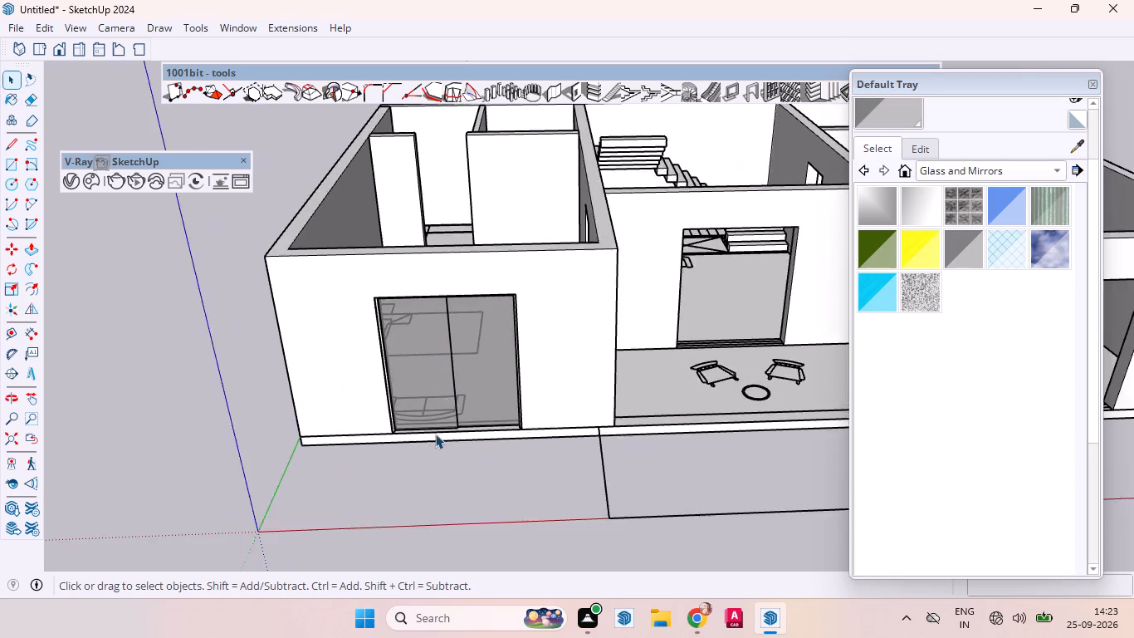
pyautogui.scroll(1, 436, 439)
pyautogui.scroll(-1, 436, 439)
pyautogui.scroll(3, 437, 439)
pyautogui.scroll(2, 310, 382)
pyautogui.scroll(-4, 310, 382)
pyautogui.scroll(1, 316, 373)
pyautogui.scroll(-1, 318, 371)
pyautogui.scroll(11, 374, 377)
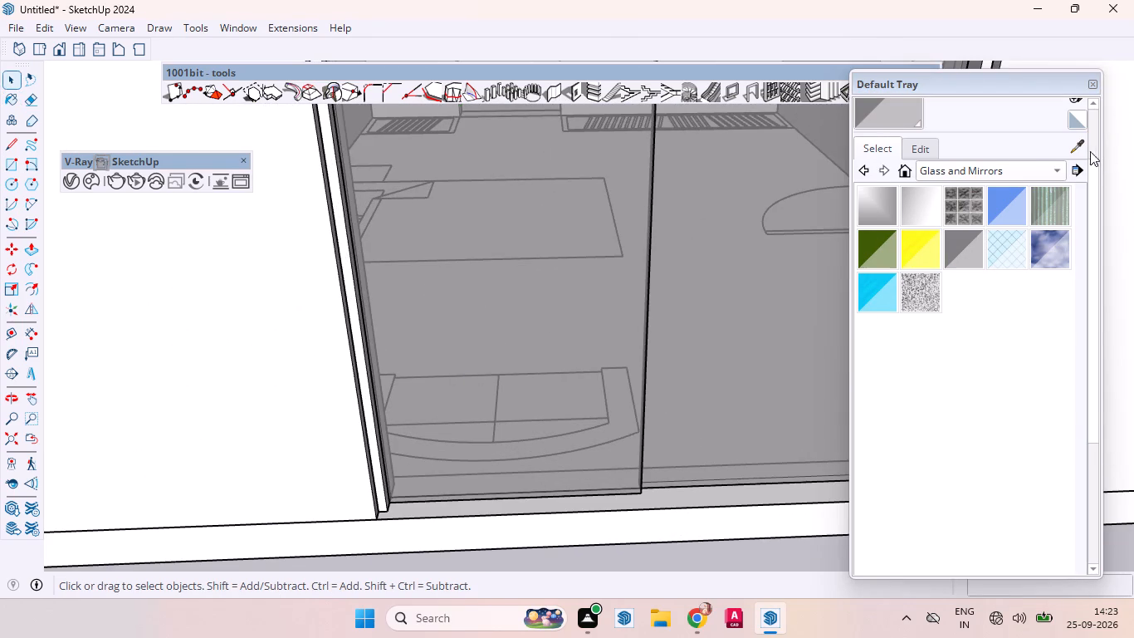
pyautogui.click(1062, 171)
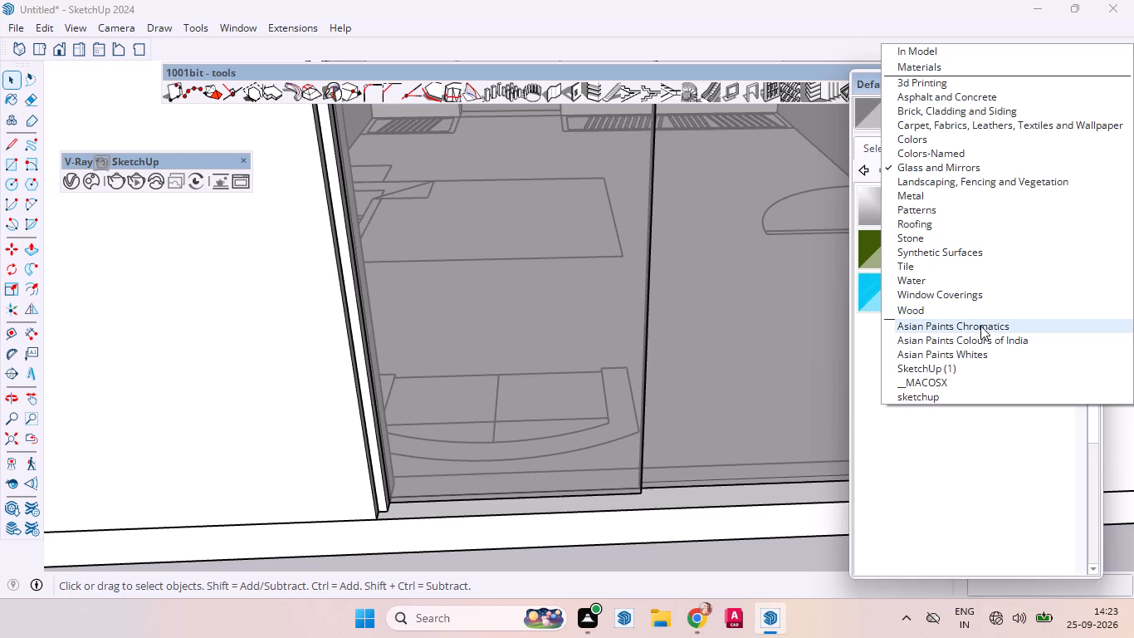
pyautogui.click(926, 150)
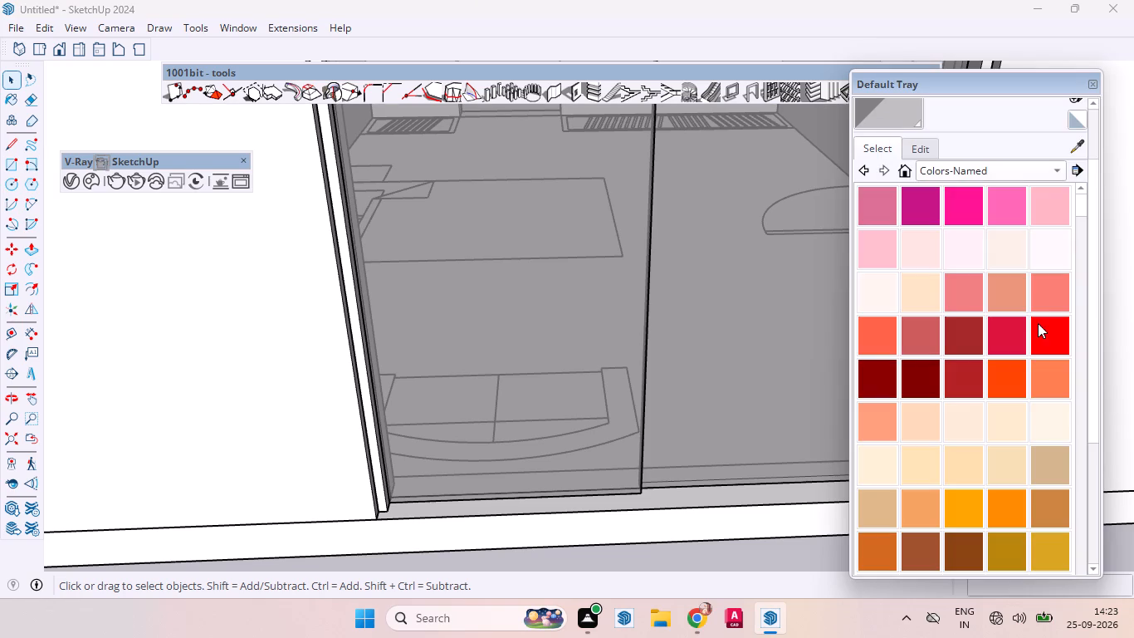
pyautogui.scroll(-17, 958, 403)
pyautogui.scroll(-2, 910, 494)
pyautogui.scroll(1, 927, 470)
pyautogui.scroll(-1, 931, 466)
pyautogui.scroll(3, 941, 448)
pyautogui.scroll(-8, 943, 444)
pyautogui.click(866, 375)
pyautogui.scroll(2, 495, 329)
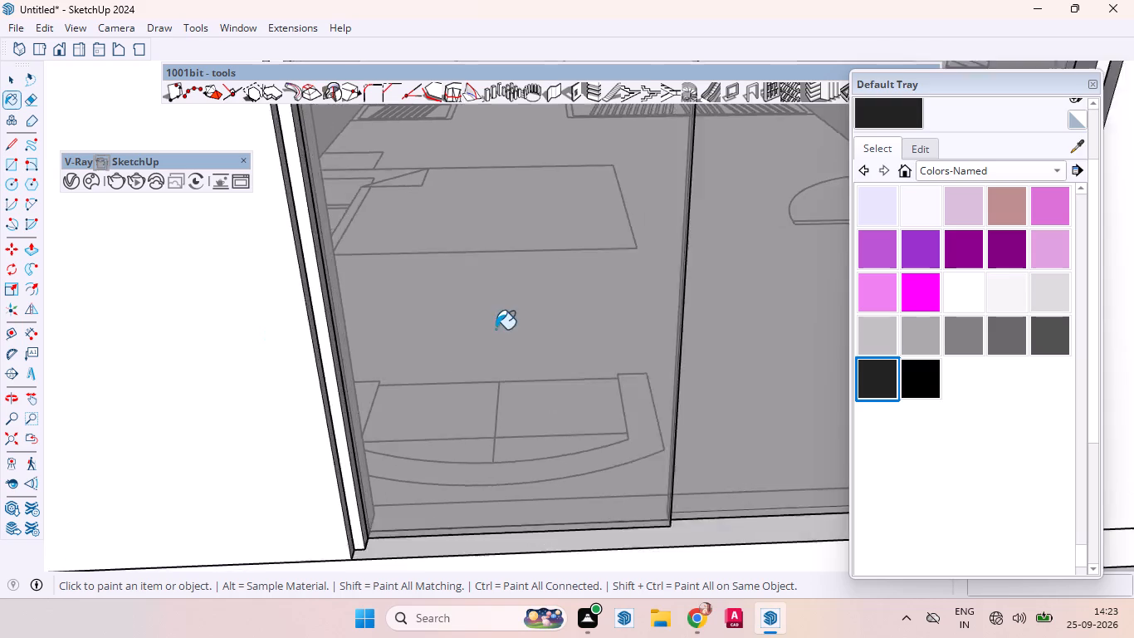
pyautogui.scroll(5, 496, 329)
pyautogui.scroll(-1, 253, 400)
pyautogui.scroll(3, 252, 400)
pyautogui.click(281, 379)
pyautogui.scroll(-3, 326, 348)
pyautogui.scroll(1, 336, 347)
pyautogui.scroll(-11, 340, 346)
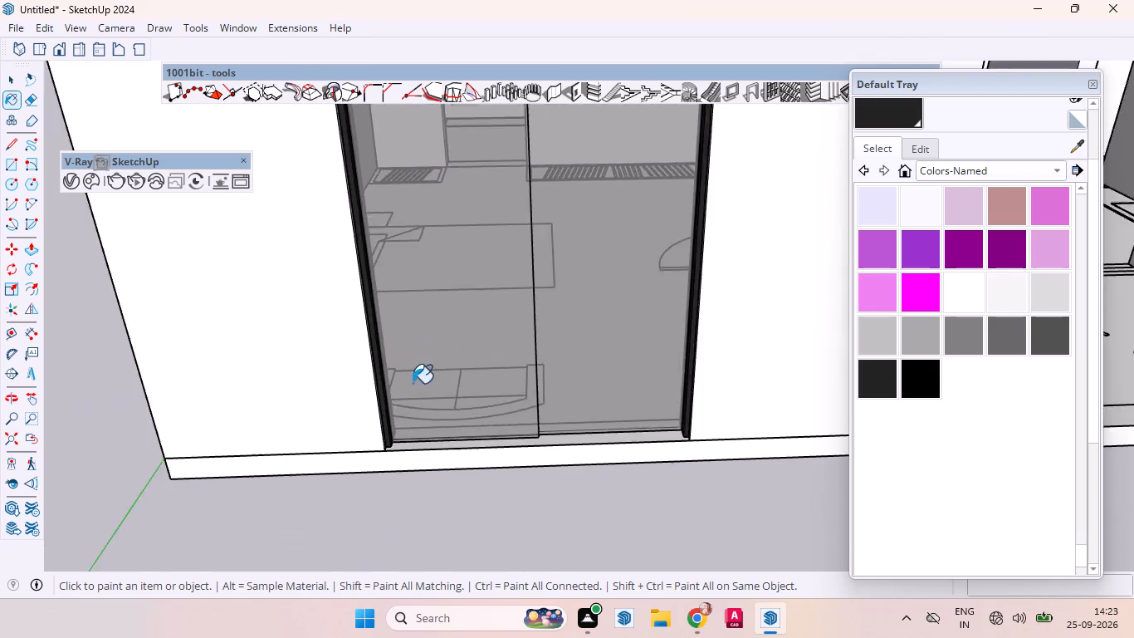
pyautogui.scroll(-4, 413, 383)
pyautogui.scroll(1, 419, 409)
pyautogui.scroll(-4, 420, 413)
pyautogui.scroll(1, 524, 460)
pyautogui.scroll(-5, 524, 463)
pyautogui.scroll(3, 525, 467)
pyautogui.scroll(-2, 525, 467)
pyautogui.press('space')
pyautogui.click(491, 501)
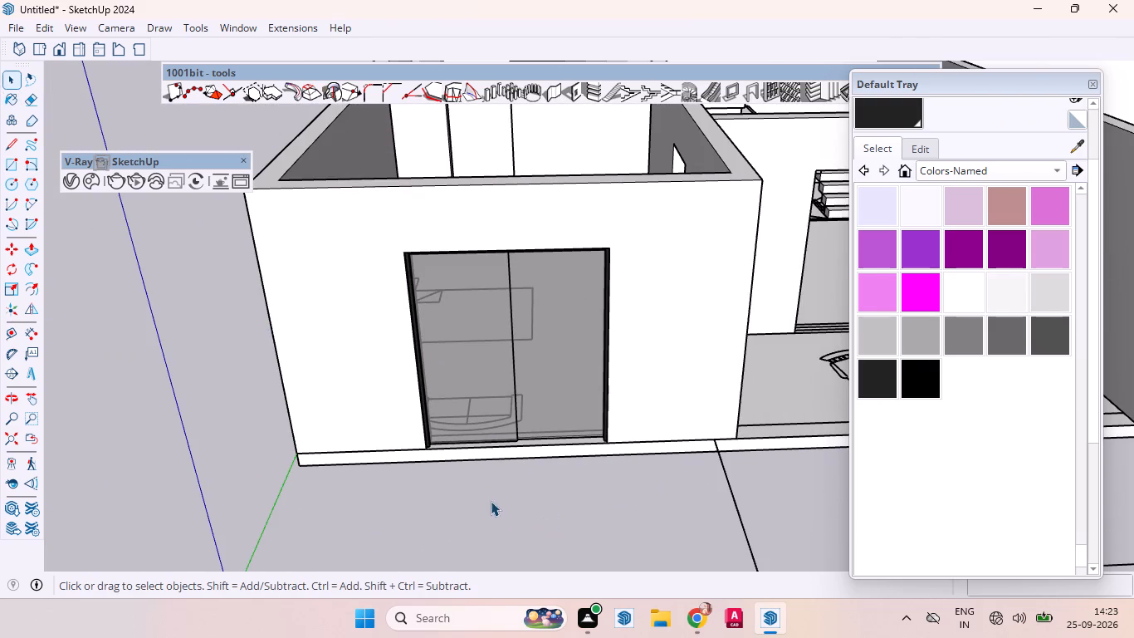
# Group the black door frame of the front opening together with its two glass sliding panels.
pyautogui.scroll(2, 610, 202)
pyautogui.scroll(-1, 609, 208)
pyautogui.scroll(5, 609, 209)
pyautogui.moveTo(474, 482); pyautogui.dragTo(580, 336, button='middle')
pyautogui.scroll(-3, 446, 230)
pyautogui.scroll(1, 442, 235)
pyautogui.scroll(-7, 441, 235)
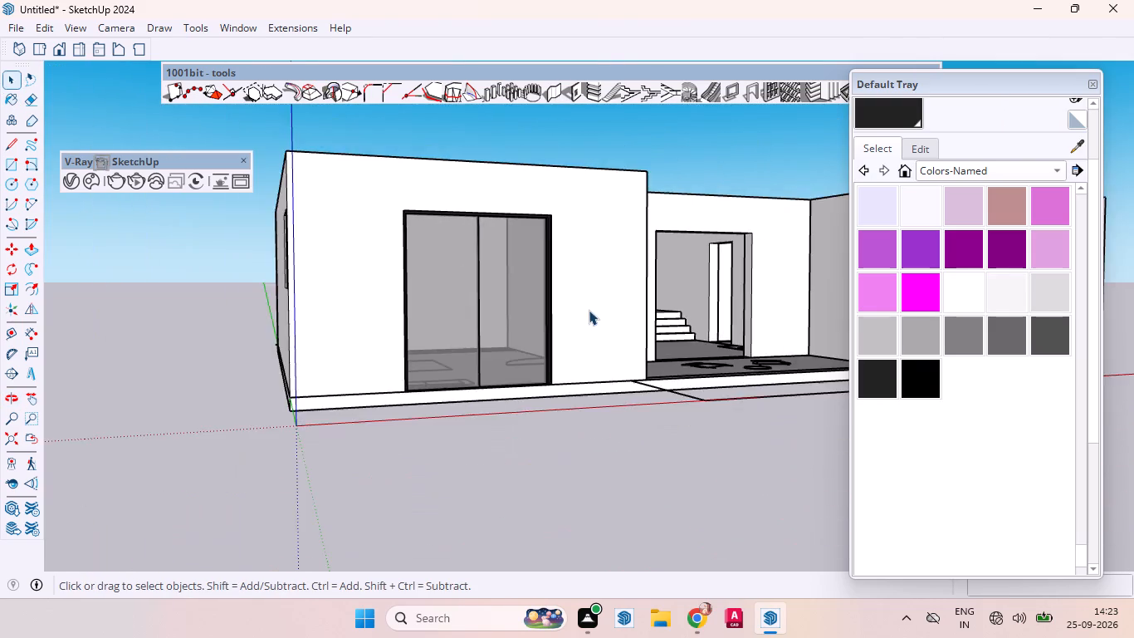
pyautogui.scroll(5, 577, 312)
pyautogui.moveTo(560, 412); pyautogui.dragTo(555, 497, button='middle')
pyautogui.scroll(1, 541, 483)
pyautogui.scroll(-17, 395, 416)
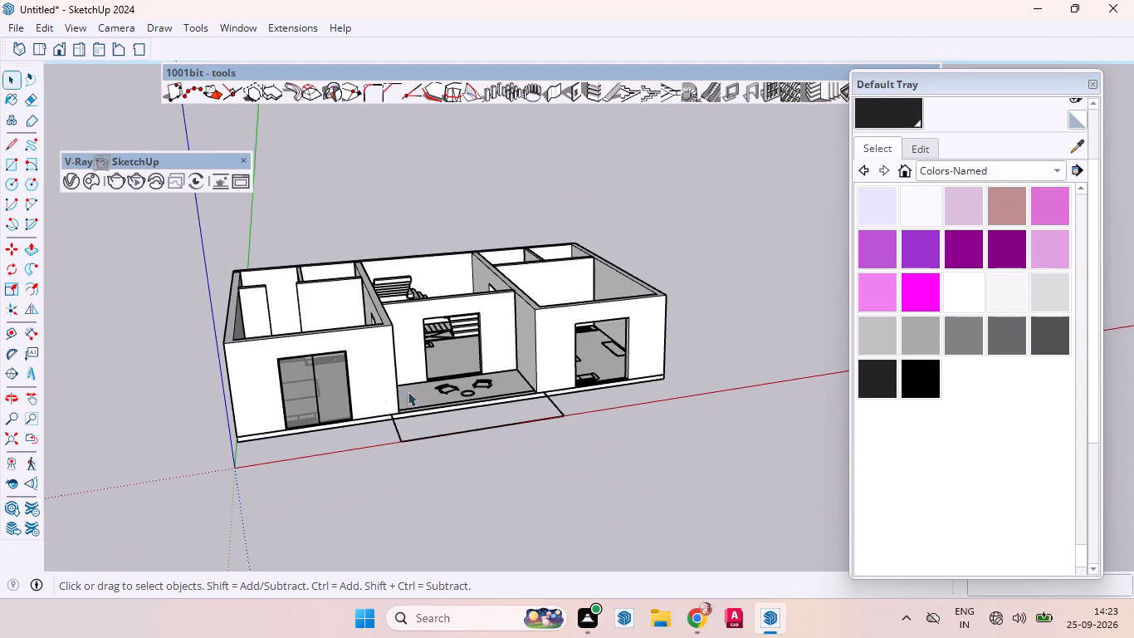
pyautogui.scroll(20, 345, 385)
pyautogui.scroll(15, 345, 385)
pyautogui.moveTo(365, 489); pyautogui.dragTo(378, 503, button='middle')
pyautogui.scroll(-1, 421, 485)
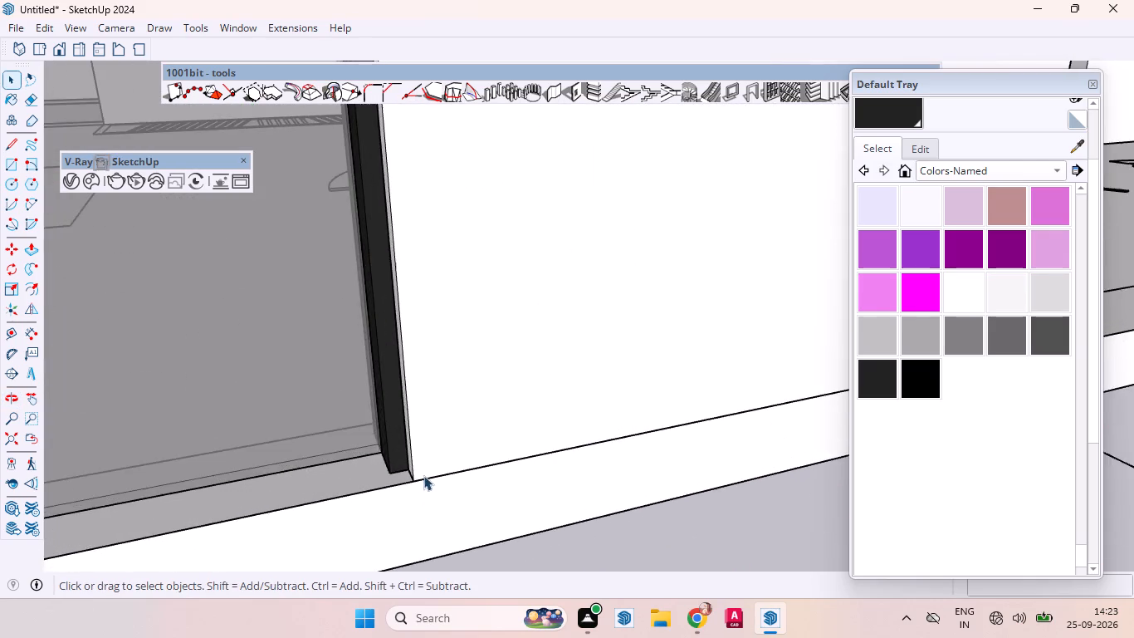
pyautogui.moveTo(346, 501); pyautogui.dragTo(461, 488, button='middle')
pyautogui.click(436, 439)
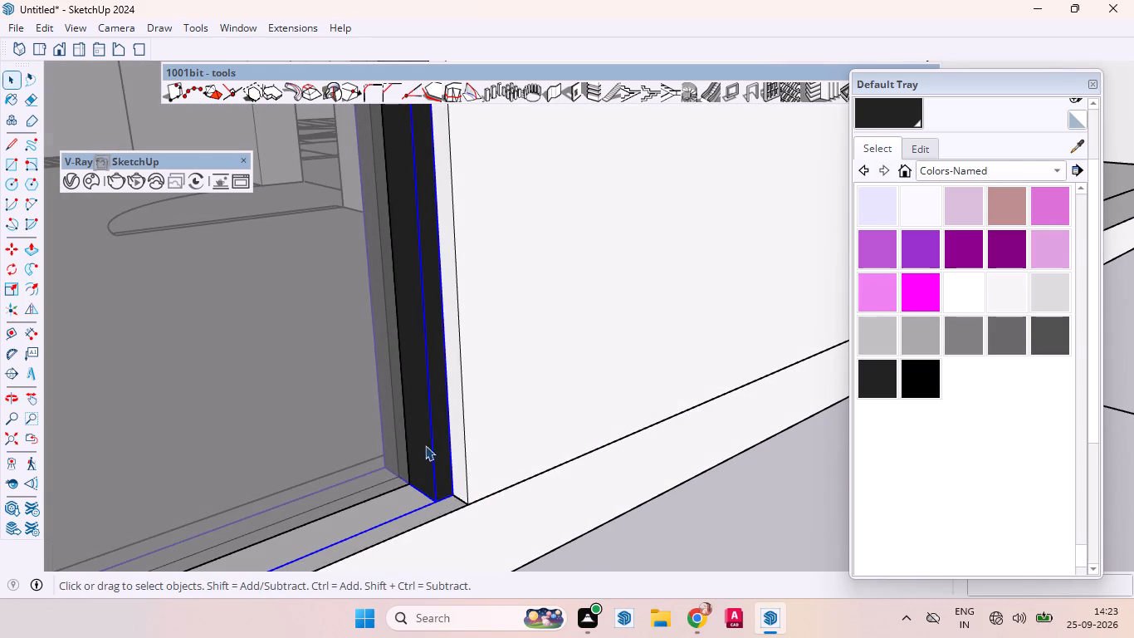
pyautogui.keyDown('ctrl'); pyautogui.click(359, 400); pyautogui.keyUp('ctrl')
pyautogui.keyDown('ctrl'); pyautogui.scroll(-11, 557, 380); pyautogui.keyUp('ctrl')
pyautogui.keyDown('ctrl'); pyautogui.scroll(1, 599, 355); pyautogui.keyUp('ctrl')
pyautogui.keyDown('ctrl'); pyautogui.scroll(-8, 600, 355); pyautogui.keyUp('ctrl')
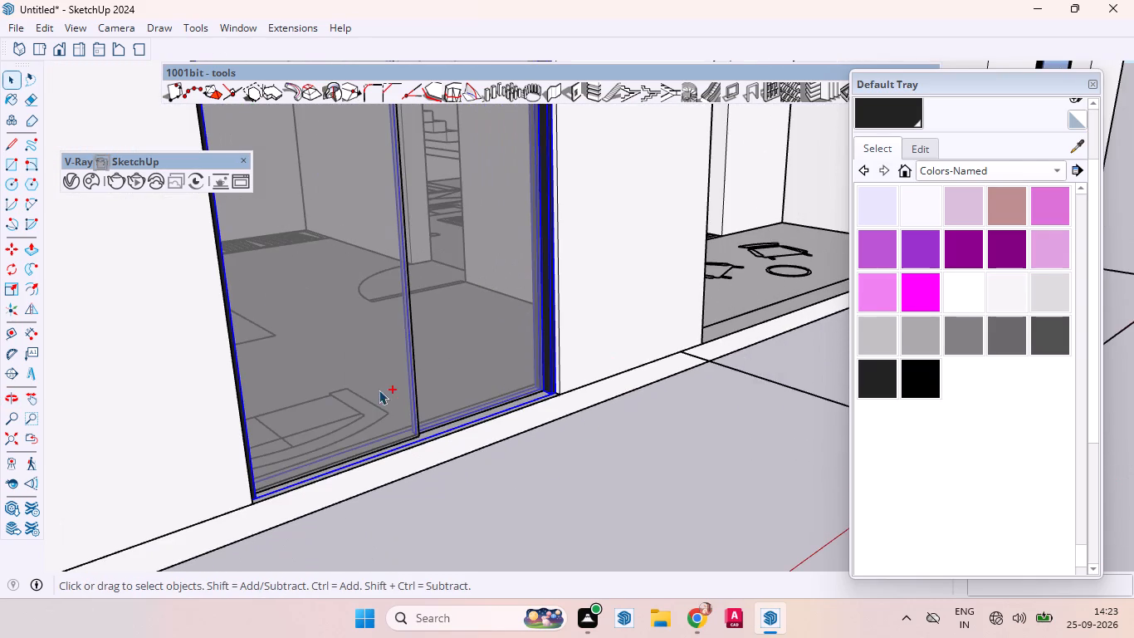
pyautogui.keyDown('ctrl'); pyautogui.click(360, 384); pyautogui.keyUp('ctrl')
pyautogui.keyDown('ctrl'); pyautogui.scroll(4, 565, 375); pyautogui.keyUp('ctrl')
pyautogui.keyDown('ctrl'); pyautogui.scroll(-1, 567, 386); pyautogui.keyUp('ctrl')
pyautogui.keyDown('ctrl'); pyautogui.scroll(6, 567, 386); pyautogui.keyUp('ctrl')
pyautogui.press('m')
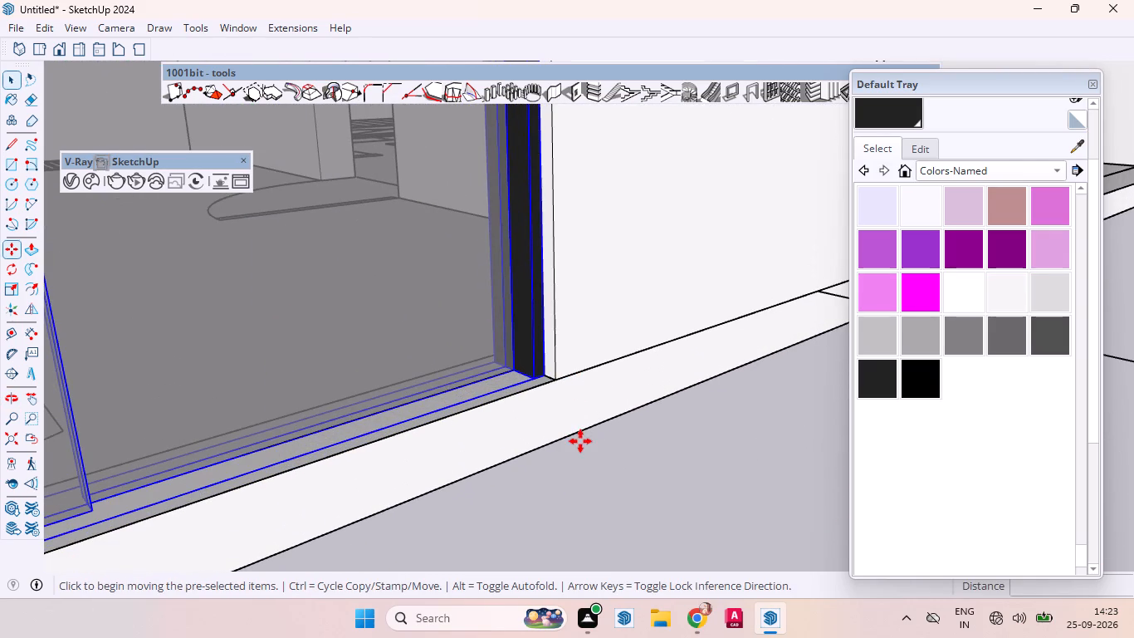
pyautogui.press('space')
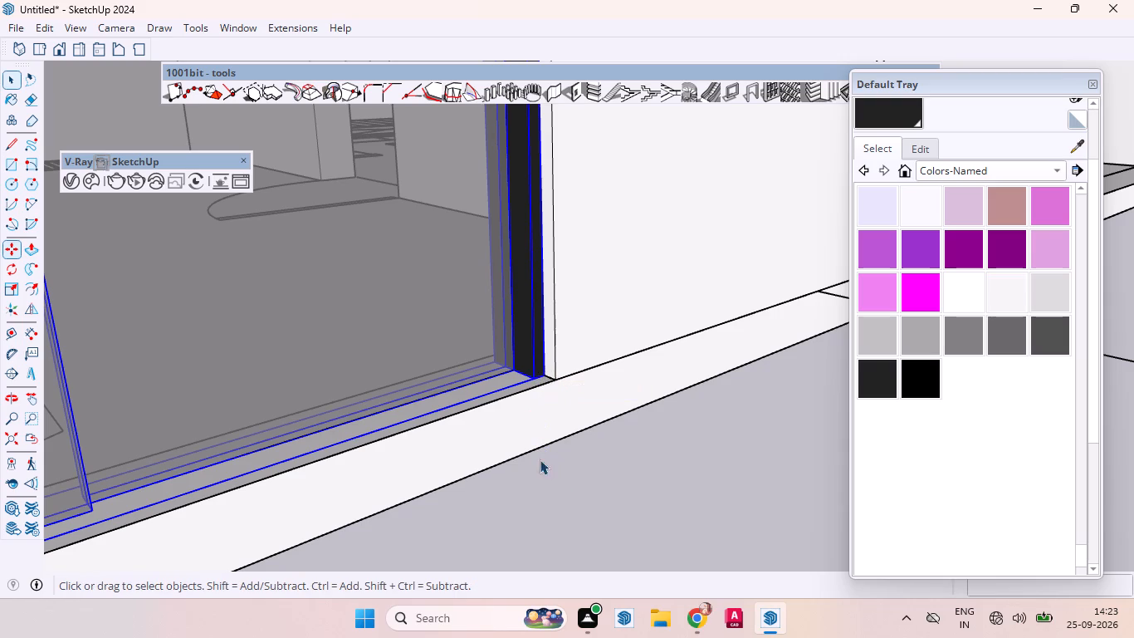
pyautogui.keyDown('ctrl'); pyautogui.rightClick(435, 317); pyautogui.keyUp('ctrl')
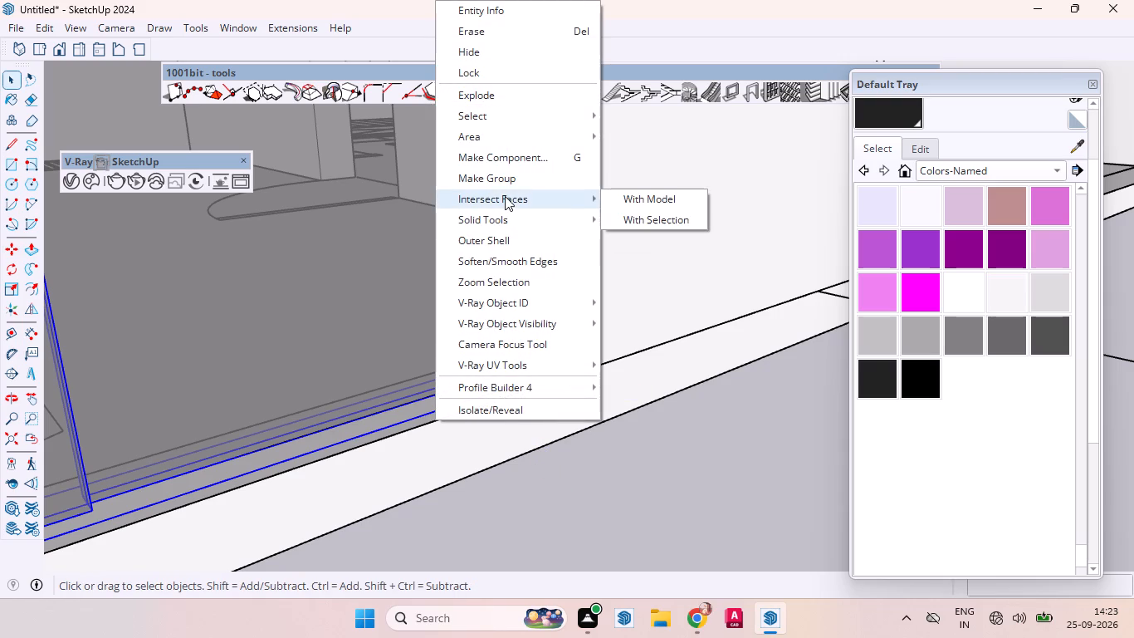
pyautogui.keyDown('ctrl'); pyautogui.click(499, 184); pyautogui.keyUp('ctrl')
# Copy the grouped sliding door about 28' 7" along the front into the other bedroom's front opening, aligned at the sill's bottom corner.
pyautogui.press('m')
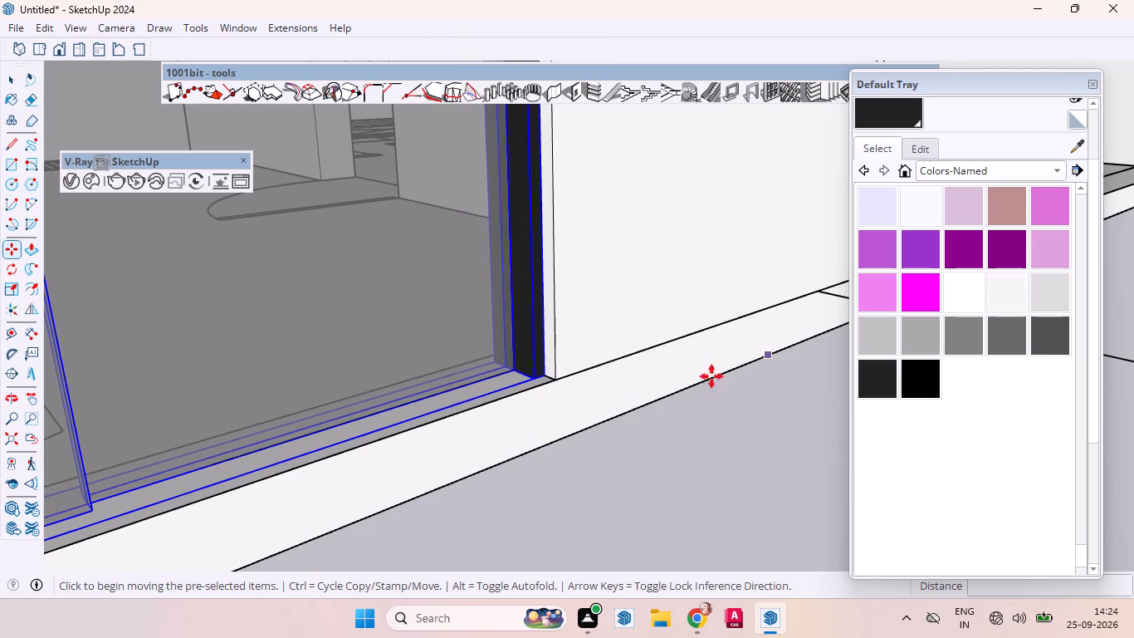
pyautogui.scroll(6, 684, 395)
pyautogui.scroll(8, 481, 356)
pyautogui.click(492, 351)
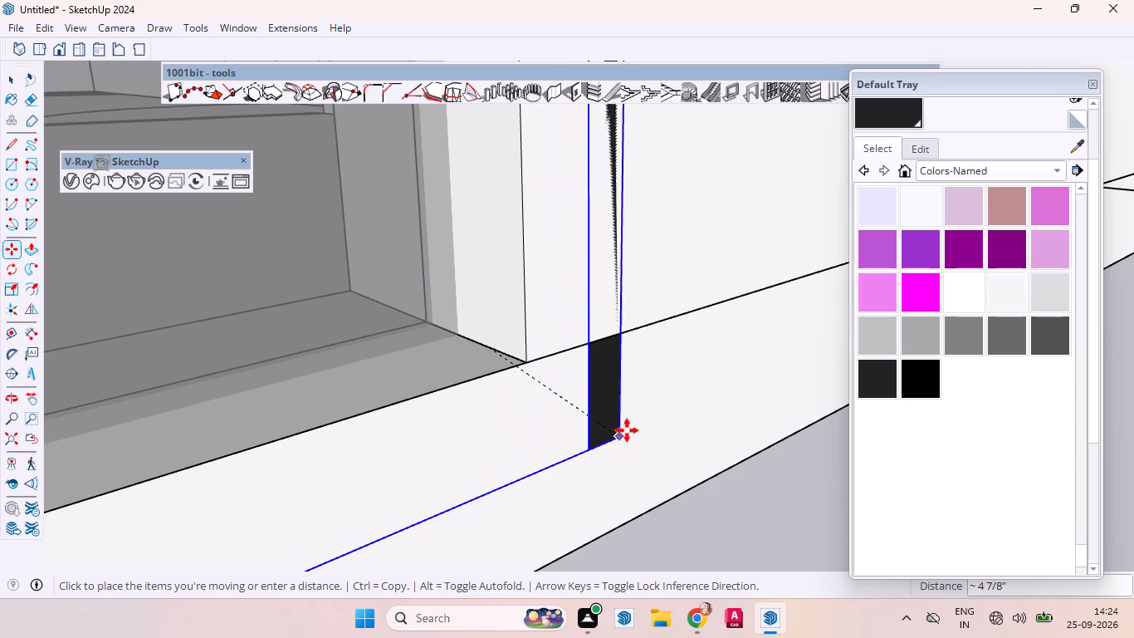
pyautogui.scroll(-20, 513, 456)
pyautogui.scroll(-2, 513, 456)
pyautogui.scroll(1, 344, 473)
pyautogui.scroll(-5, 338, 476)
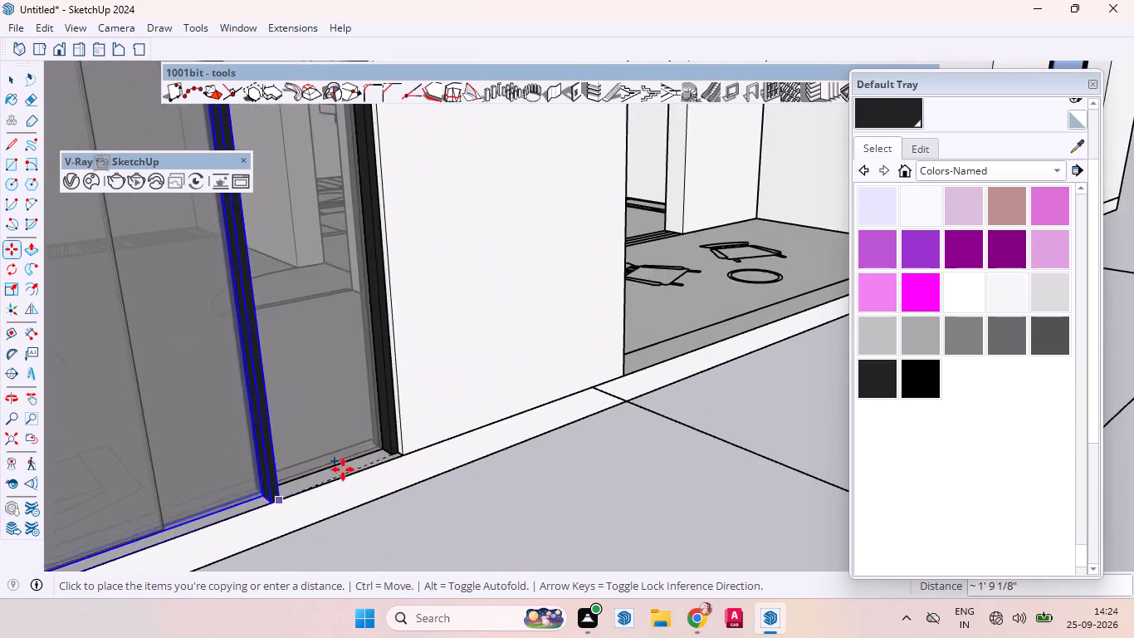
pyautogui.scroll(-11, 343, 469)
pyautogui.scroll(3, 363, 454)
pyautogui.scroll(-6, 363, 456)
pyautogui.scroll(1, 330, 476)
pyautogui.scroll(-3, 332, 476)
pyautogui.scroll(4, 696, 313)
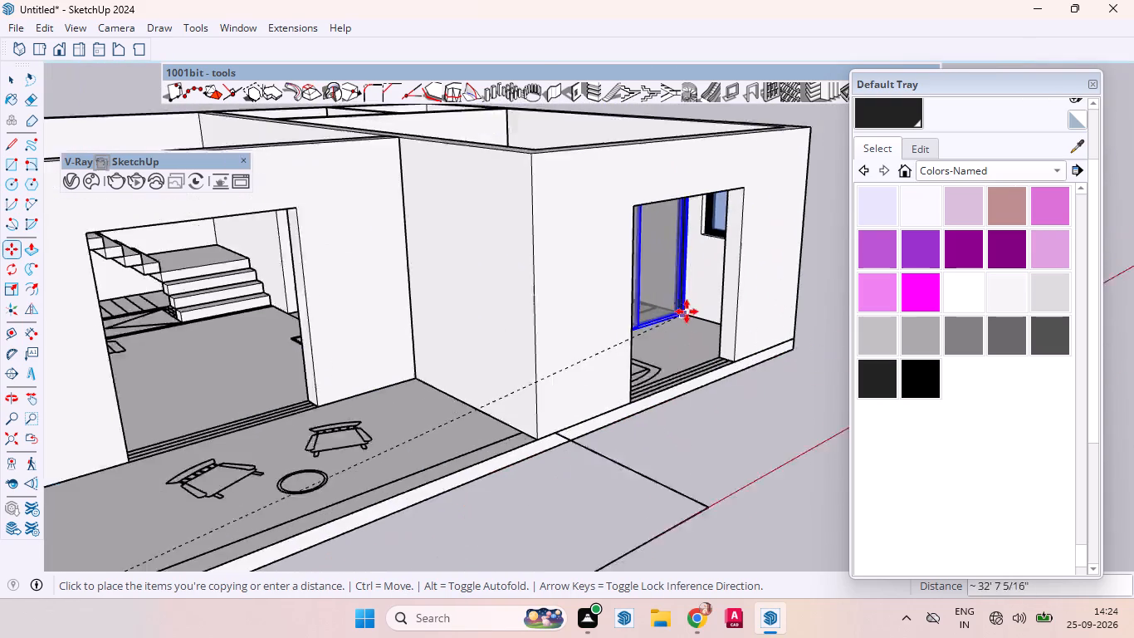
pyautogui.scroll(4, 687, 312)
pyautogui.scroll(-1, 706, 341)
pyautogui.scroll(9, 706, 342)
pyautogui.scroll(-1, 741, 410)
pyautogui.scroll(13, 741, 410)
pyautogui.scroll(-1, 746, 382)
pyautogui.scroll(10, 746, 382)
pyautogui.scroll(-2, 750, 378)
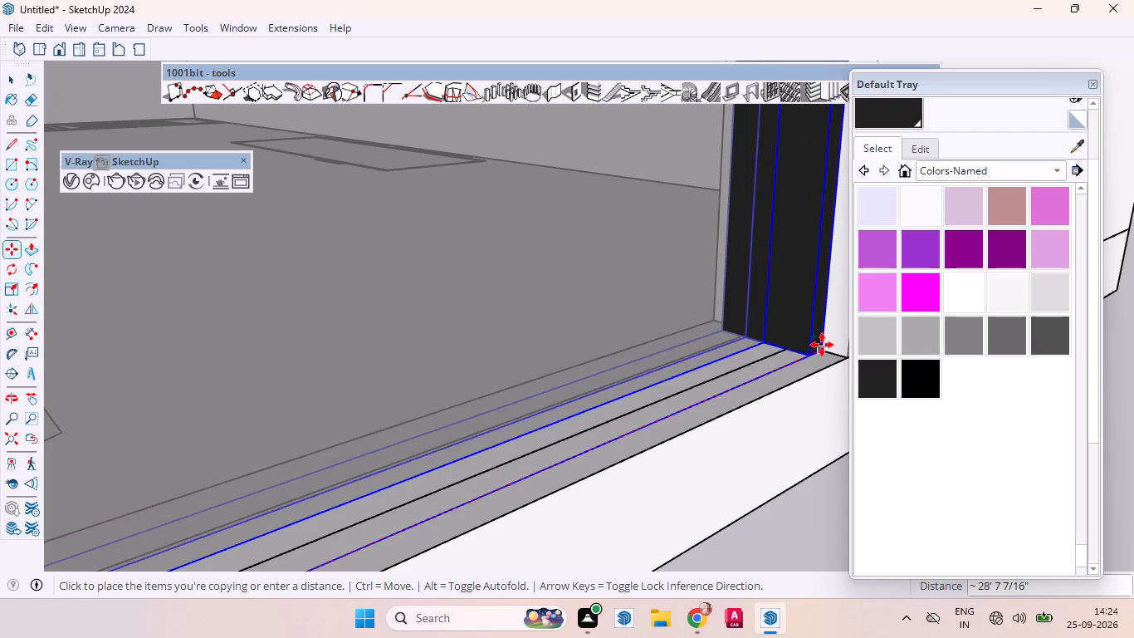
pyautogui.click(822, 345)
pyautogui.press('space')
pyautogui.scroll(-3, 658, 413)
pyautogui.scroll(1, 657, 413)
pyautogui.scroll(-9, 657, 413)
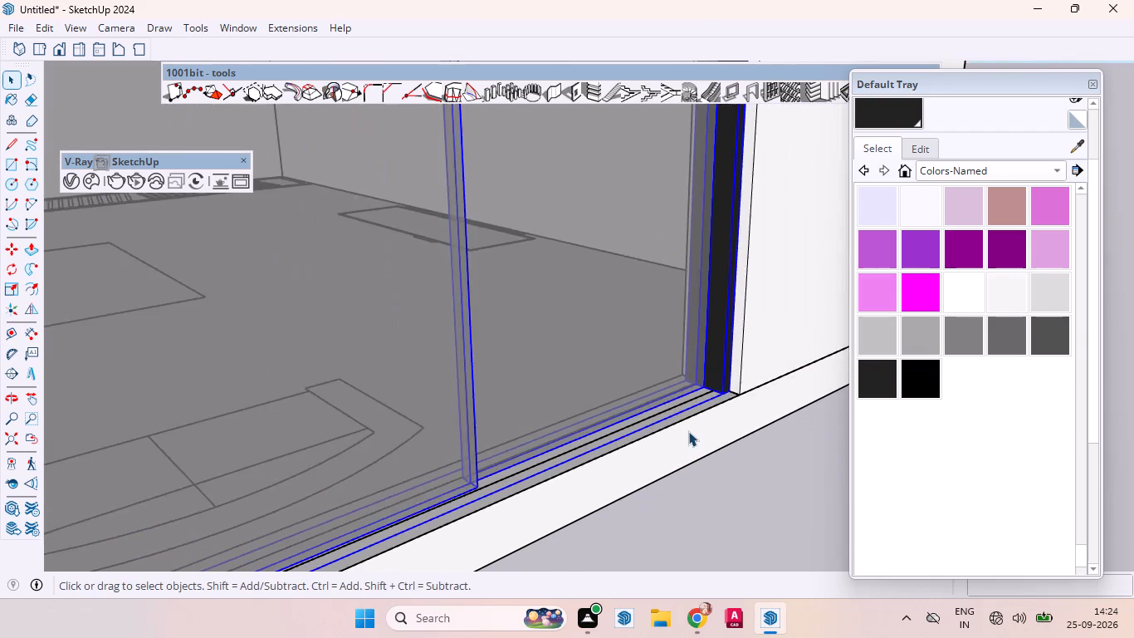
pyautogui.scroll(-9, 688, 431)
pyautogui.scroll(1, 549, 420)
pyautogui.scroll(-2, 550, 420)
pyautogui.scroll(1, 557, 420)
pyautogui.scroll(-15, 559, 420)
pyautogui.click(644, 504)
pyautogui.scroll(-6, 660, 385)
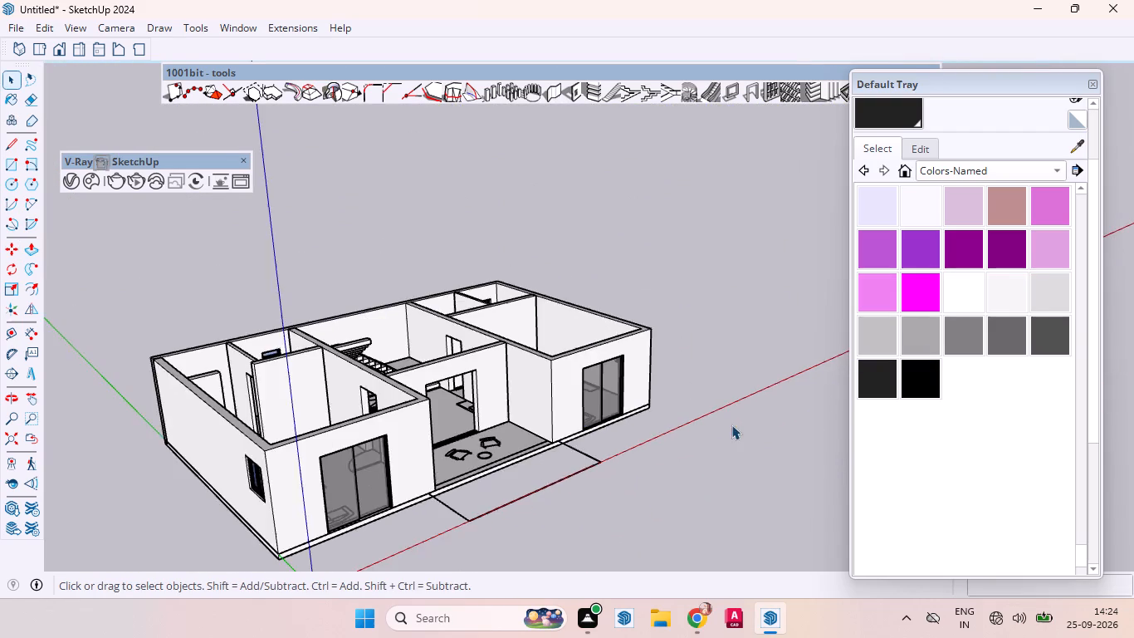
# Copy the second bedroom's sliding door about 15' 11" into the central opening between the living room and the sit-out.
pyautogui.scroll(6, 510, 423)
pyautogui.moveTo(688, 413); pyautogui.dragTo(547, 449, button='middle')
pyautogui.scroll(11, 563, 430)
pyautogui.moveTo(636, 459); pyautogui.dragTo(563, 456, button='middle')
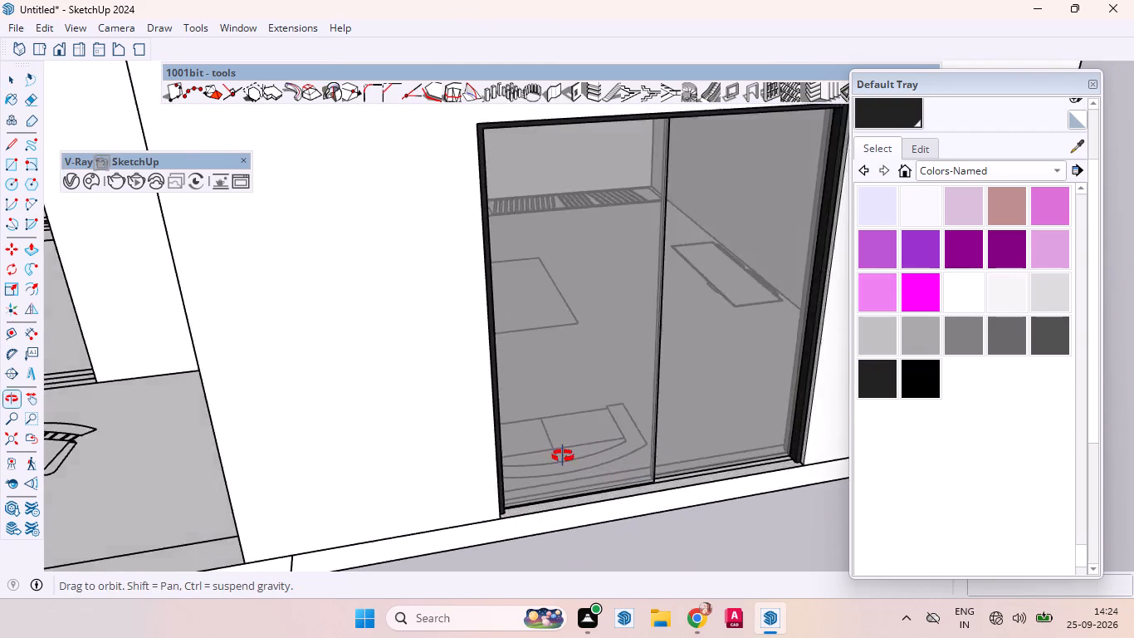
pyautogui.moveTo(563, 456); pyautogui.dragTo(562, 455, button='middle')
pyautogui.scroll(2, 421, 508)
pyautogui.scroll(-1, 419, 508)
pyautogui.scroll(2, 418, 508)
pyautogui.scroll(-1, 408, 508)
pyautogui.scroll(3, 404, 507)
pyautogui.click(509, 430)
pyautogui.scroll(12, 447, 507)
pyautogui.scroll(-1, 472, 470)
pyautogui.moveTo(462, 468); pyautogui.dragTo(419, 529, button='middle')
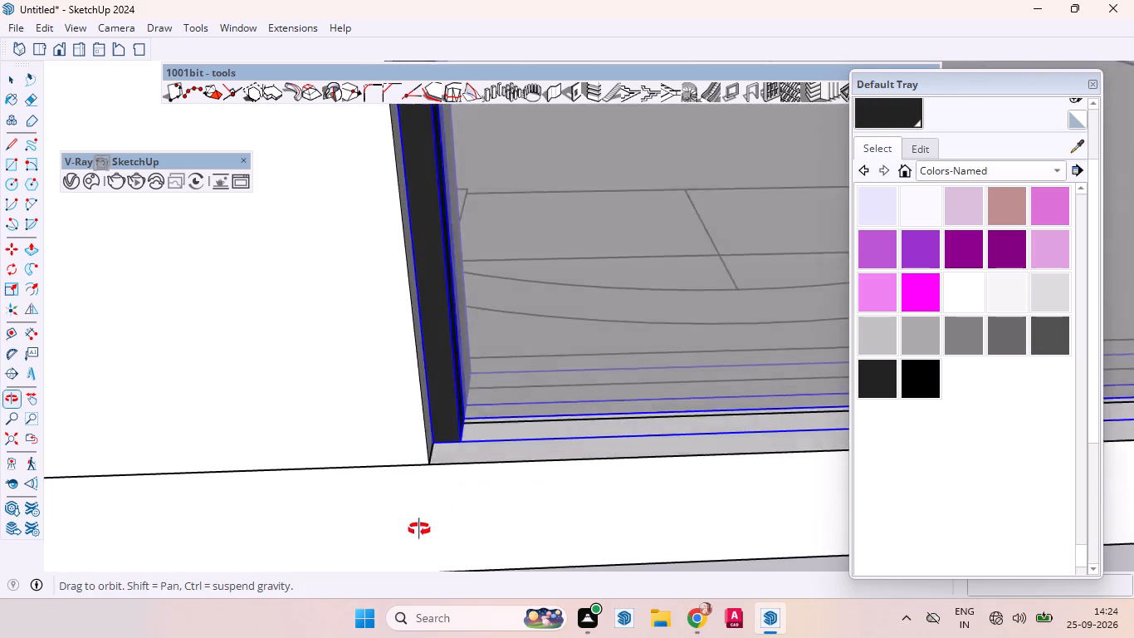
pyautogui.moveTo(419, 529); pyautogui.dragTo(398, 534, button='middle')
pyautogui.scroll(7, 398, 527)
pyautogui.press('m')
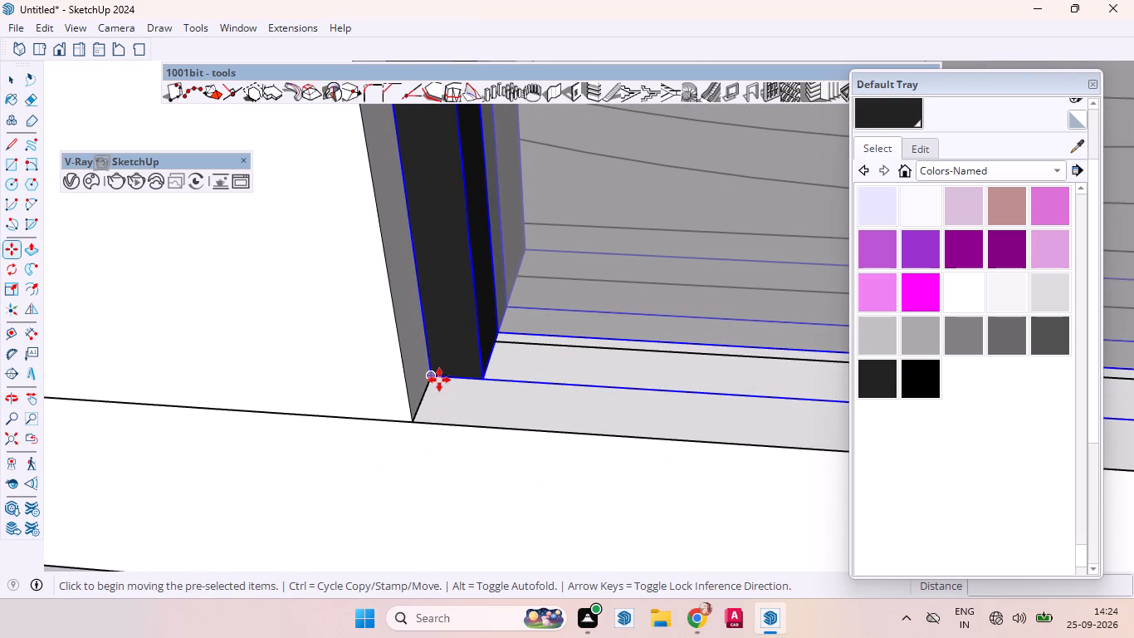
pyautogui.click(432, 376)
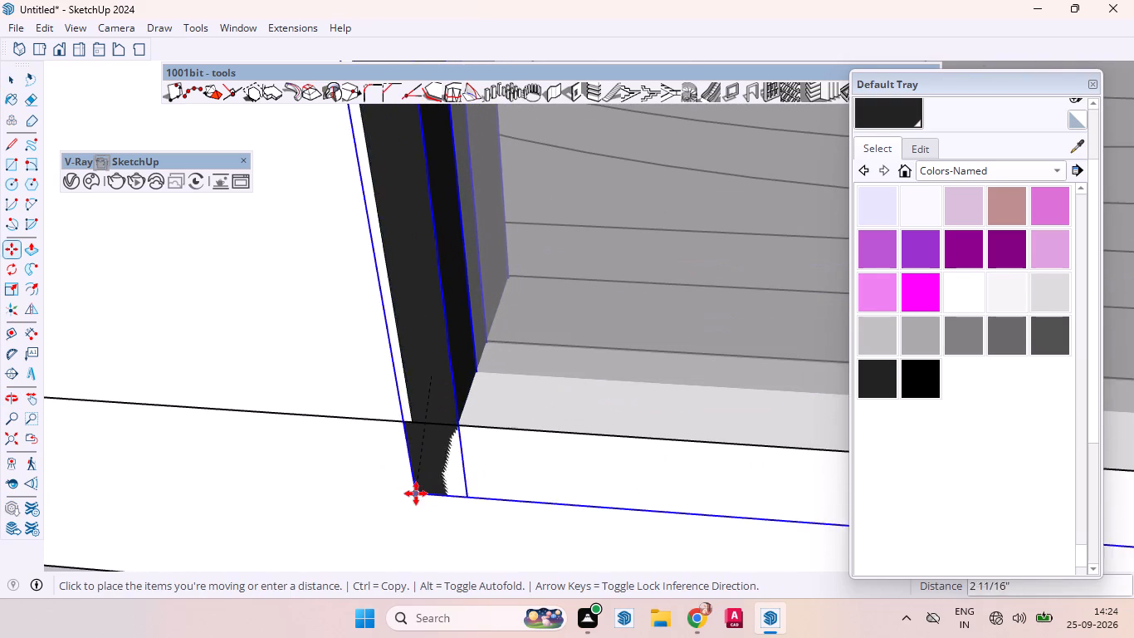
pyautogui.scroll(-18, 497, 432)
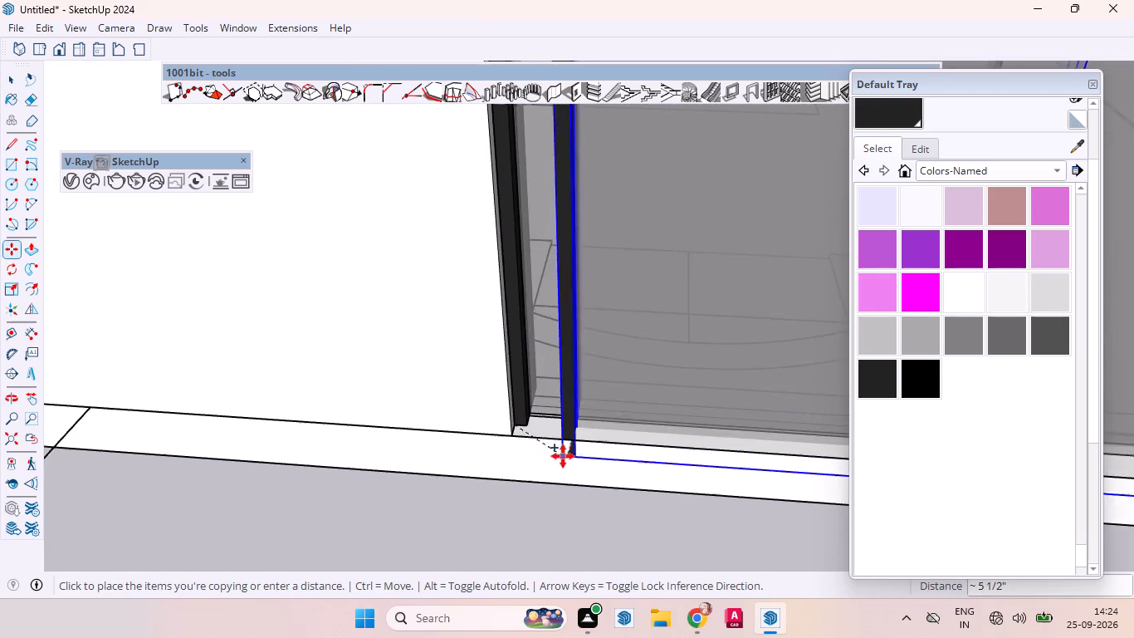
pyautogui.scroll(1, 579, 466)
pyautogui.scroll(-4, 563, 456)
pyautogui.scroll(4, 593, 474)
pyautogui.scroll(-7, 601, 474)
pyautogui.scroll(1, 598, 471)
pyautogui.scroll(-14, 619, 471)
pyautogui.scroll(6, 451, 345)
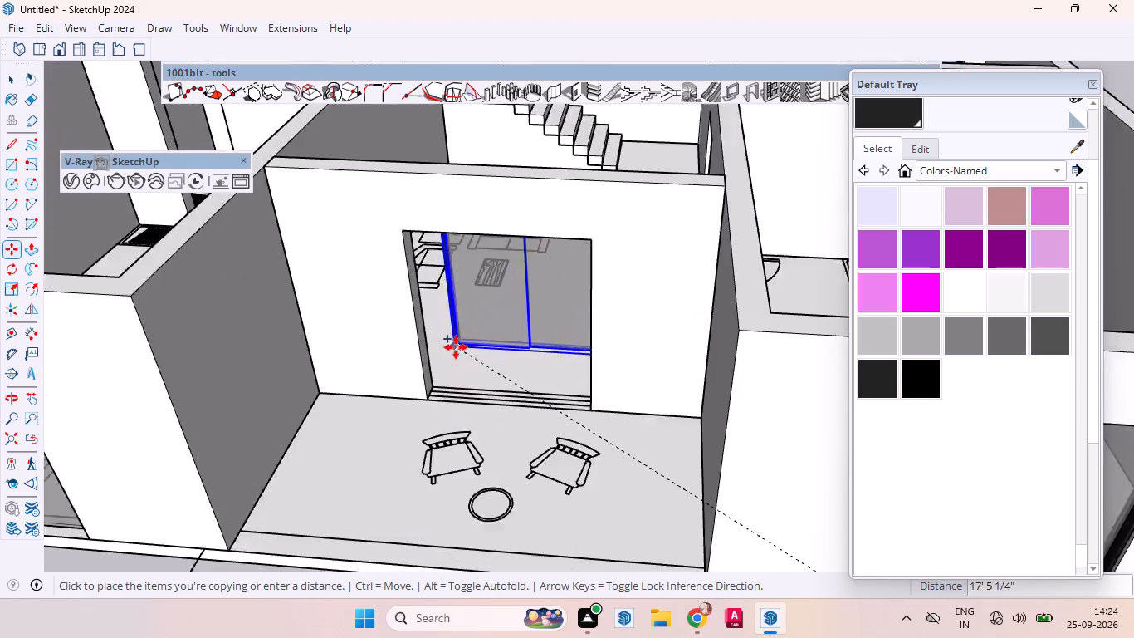
pyautogui.scroll(11, 456, 347)
pyautogui.scroll(-1, 439, 446)
pyautogui.scroll(8, 439, 446)
pyautogui.scroll(-2, 433, 437)
pyautogui.scroll(2, 432, 437)
pyautogui.scroll(-1, 424, 428)
pyautogui.scroll(18, 379, 421)
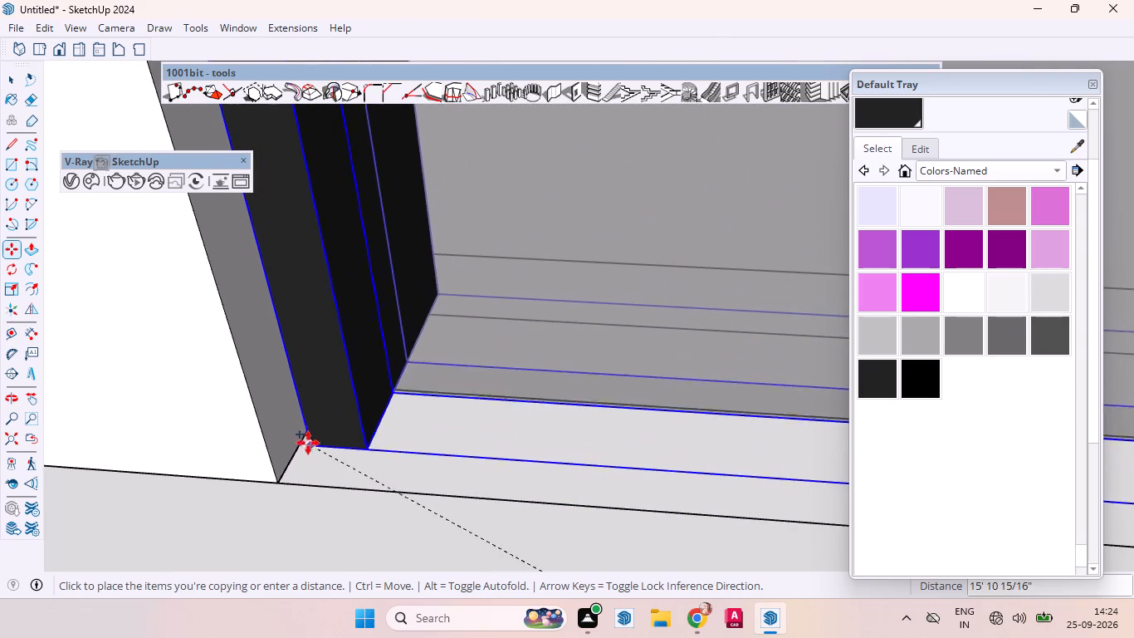
pyautogui.click(304, 438)
pyautogui.scroll(-16, 428, 478)
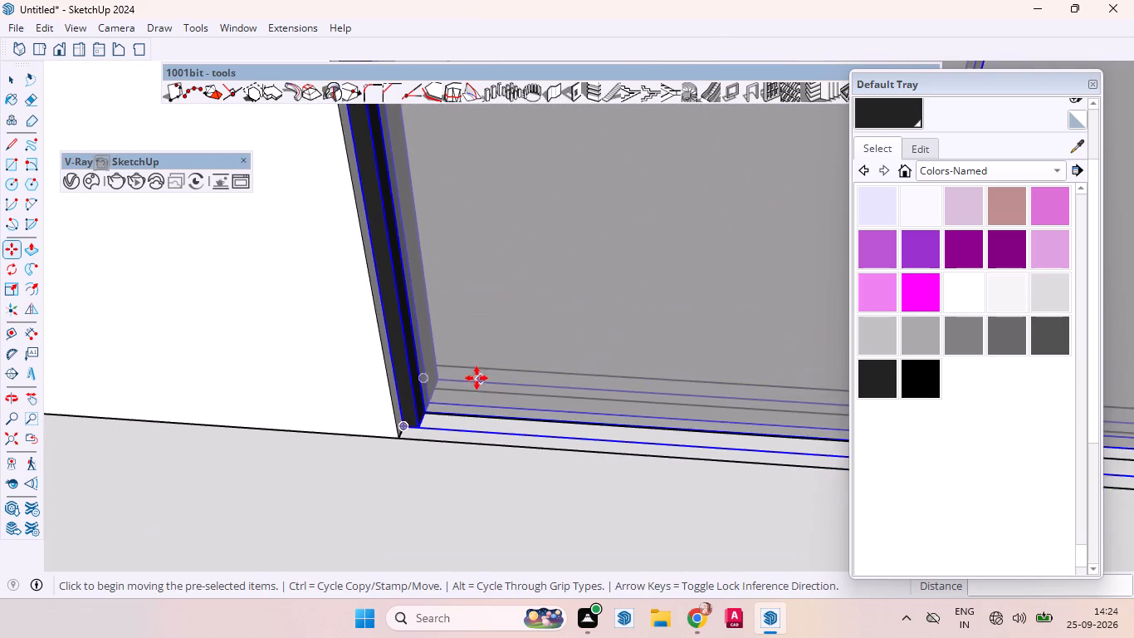
pyautogui.scroll(1, 477, 378)
pyautogui.scroll(-20, 477, 378)
pyautogui.scroll(-10, 477, 378)
pyautogui.scroll(2, 542, 466)
pyautogui.scroll(-4, 544, 466)
pyautogui.scroll(1, 552, 434)
pyautogui.scroll(-6, 555, 433)
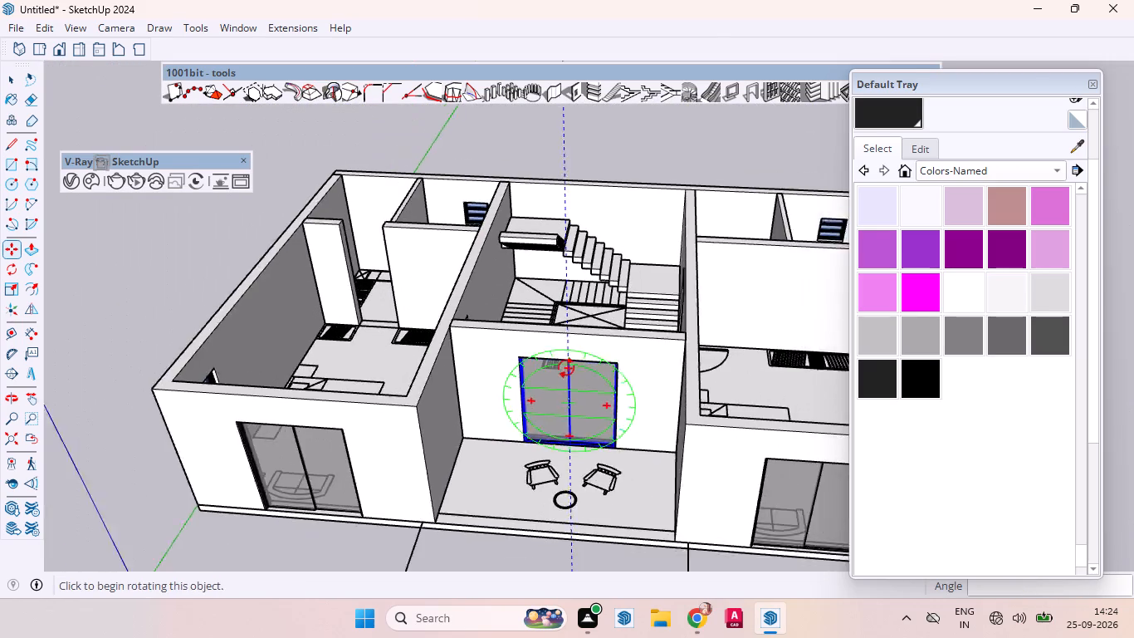
pyautogui.press('space')
pyautogui.click(506, 541)
# Examine the house from the front and from above to review the three placed sliding doors and the room layout.
pyautogui.scroll(1, 519, 549)
pyautogui.moveTo(519, 549); pyautogui.dragTo(553, 409, button='middle')
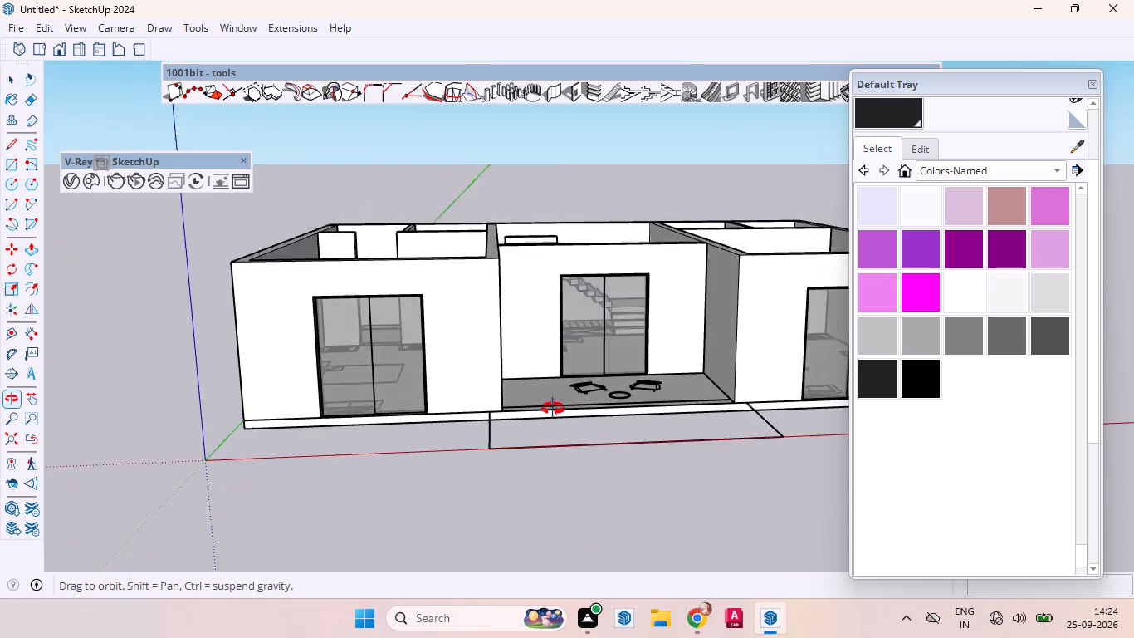
pyautogui.moveTo(553, 409); pyautogui.dragTo(508, 629, button='middle')
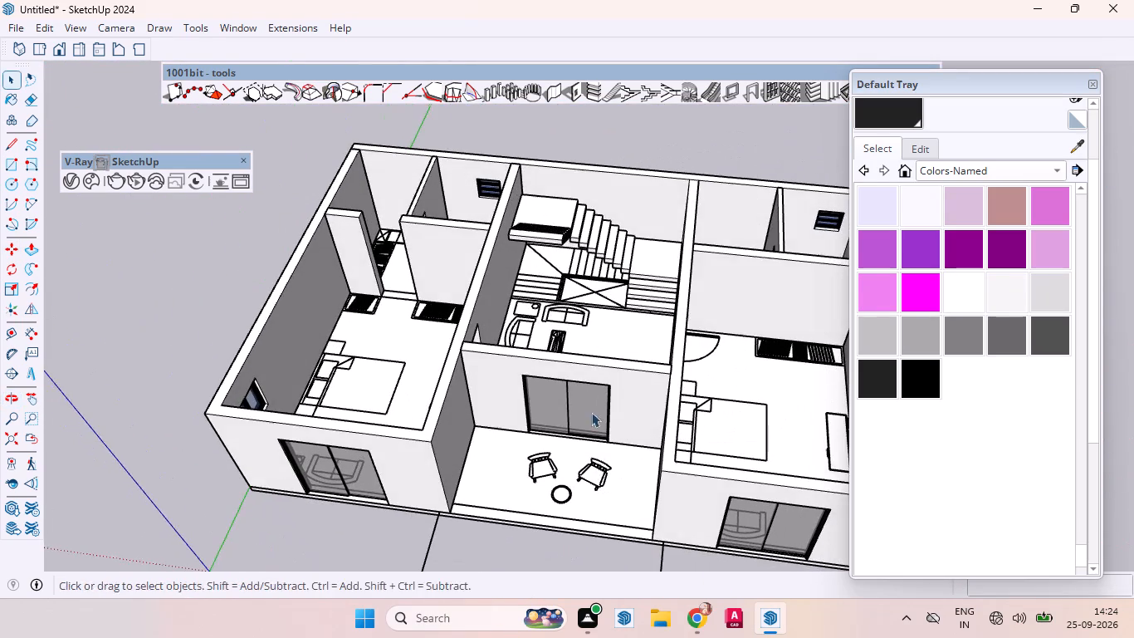
pyautogui.scroll(1, 433, 386)
pyautogui.scroll(-1, 433, 388)
pyautogui.scroll(1, 433, 394)
pyautogui.scroll(-1, 433, 395)
pyautogui.scroll(2, 433, 397)
pyautogui.moveTo(509, 384); pyautogui.dragTo(587, 616, button='middle')
pyautogui.scroll(1, 589, 604)
pyautogui.scroll(-5, 589, 273)
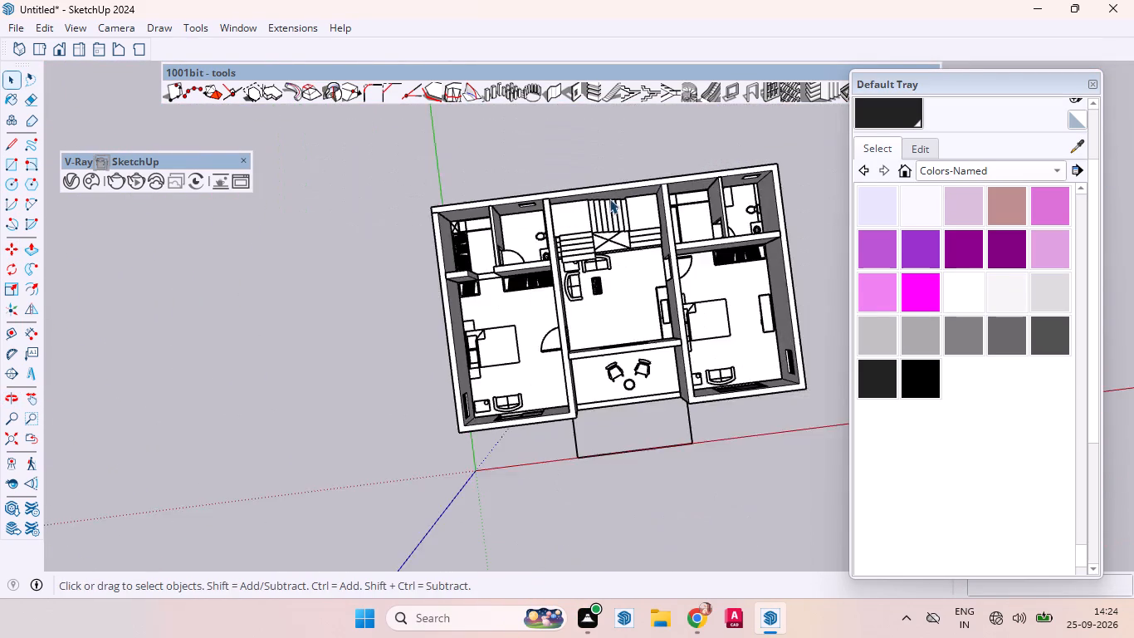
pyautogui.scroll(-12, 609, 199)
pyautogui.scroll(11, 594, 319)
pyautogui.scroll(-6, 595, 415)
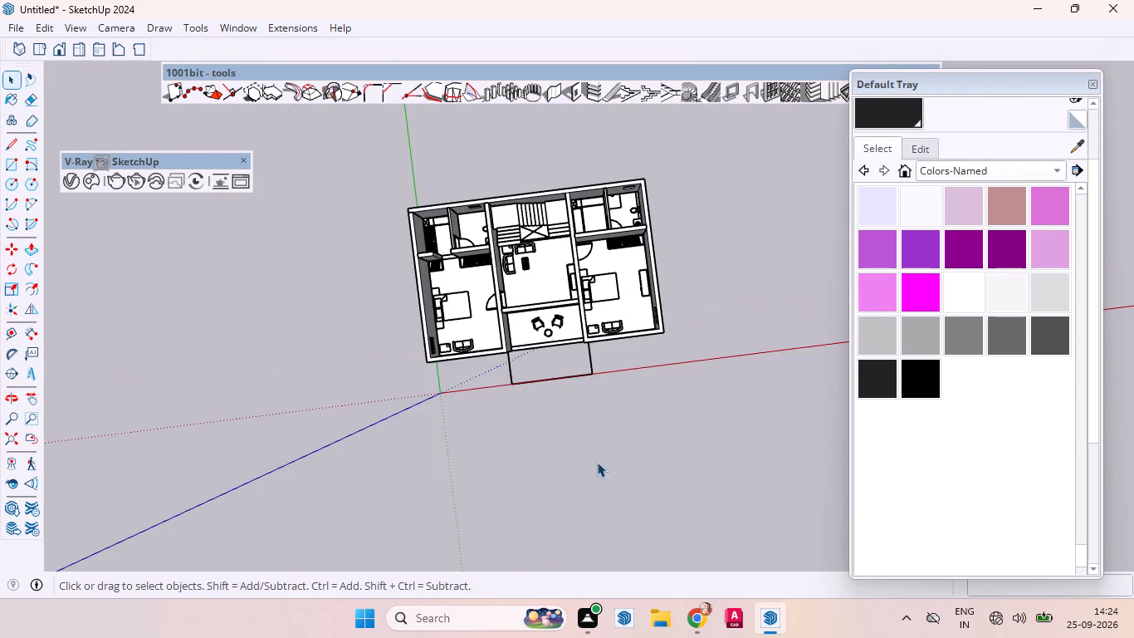
# Examine the house from above and inside, checking the rooms and the furniture outlines near the bedroom's back wall.
pyautogui.scroll(11, 679, 218)
pyautogui.moveTo(676, 285); pyautogui.dragTo(644, 292, button='middle')
pyautogui.scroll(-7, 644, 293)
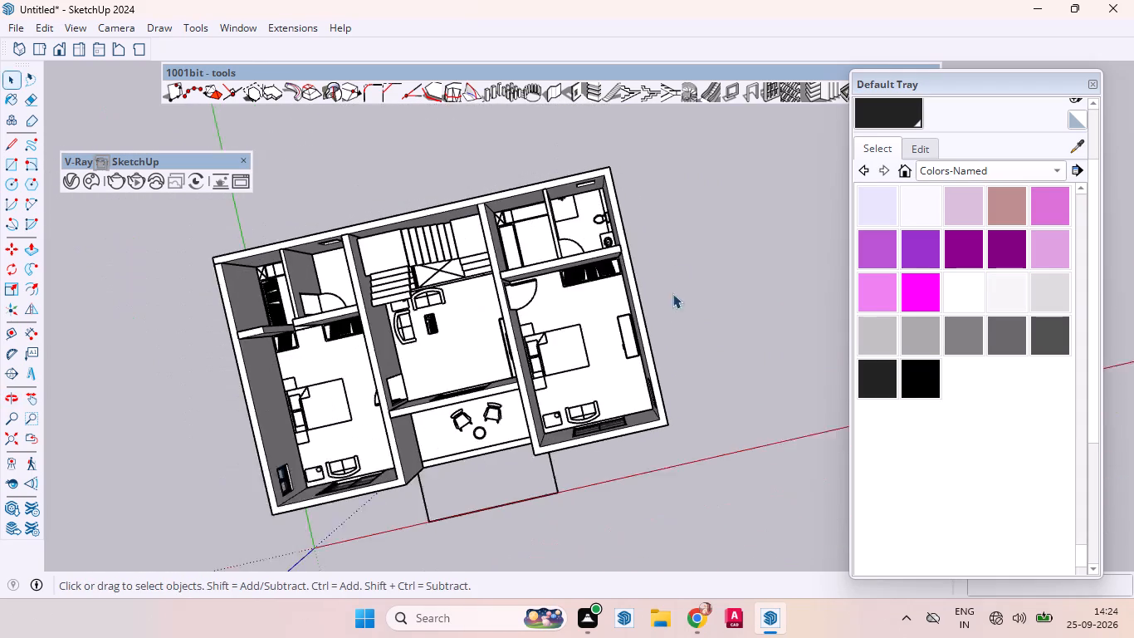
pyautogui.moveTo(579, 518); pyautogui.dragTo(380, 382, button='middle')
pyautogui.scroll(5, 508, 261)
pyautogui.scroll(-1, 547, 253)
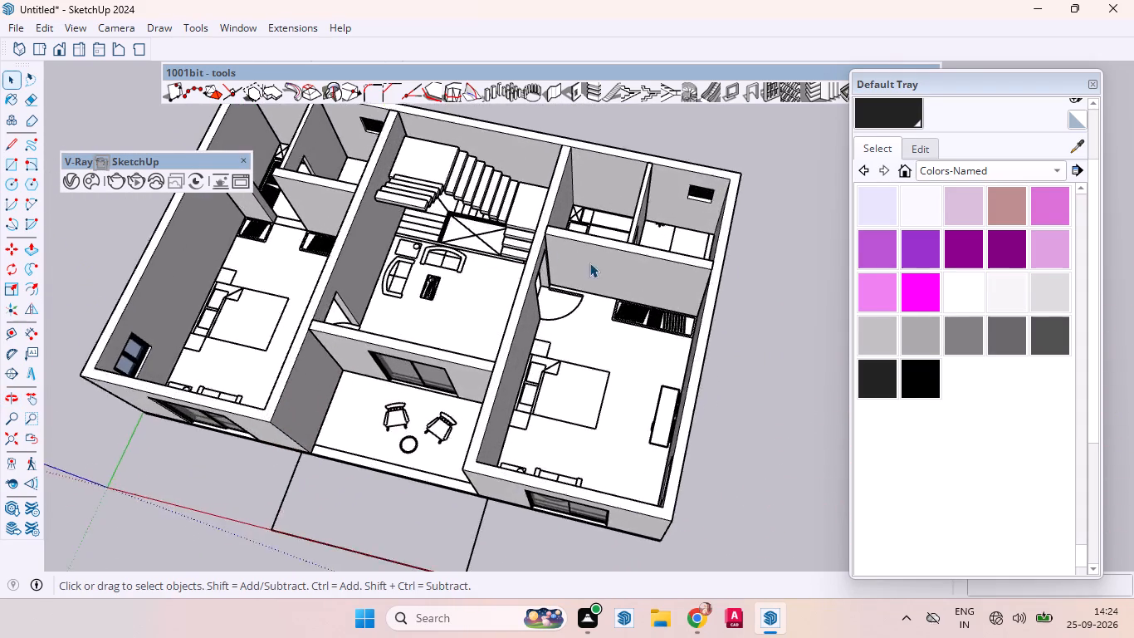
pyautogui.scroll(5, 609, 277)
pyautogui.scroll(-4, 530, 334)
pyautogui.scroll(1, 527, 368)
pyautogui.scroll(-2, 527, 370)
pyautogui.moveTo(592, 402); pyautogui.dragTo(682, 541, button='middle')
pyautogui.scroll(-4, 607, 334)
pyautogui.scroll(4, 692, 333)
pyautogui.scroll(-1, 697, 330)
pyautogui.scroll(1, 699, 328)
pyautogui.scroll(-2, 699, 327)
pyautogui.scroll(12, 699, 327)
pyautogui.moveTo(498, 415); pyautogui.dragTo(478, 343, button='middle')
pyautogui.scroll(-2, 538, 364)
pyautogui.scroll(1, 537, 368)
pyautogui.scroll(-3, 537, 370)
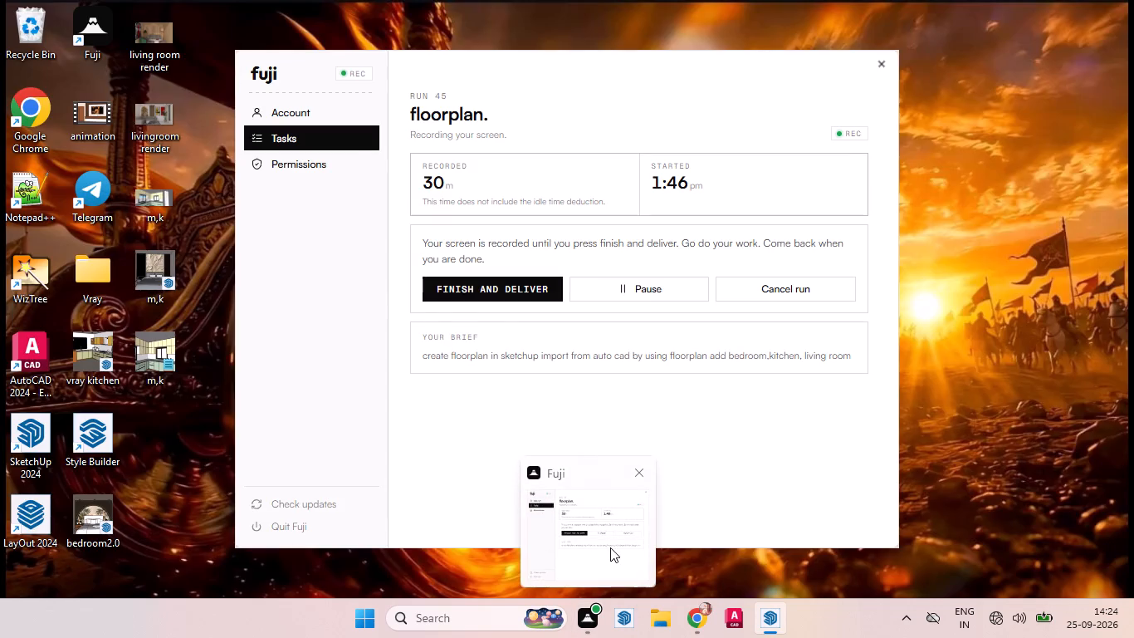
# Start a new group and draw a rectangle about 7' by 2' over the wardrobe outline in the bedroom's corner.
pyautogui.rightClick(706, 364)
pyautogui.click(744, 416)
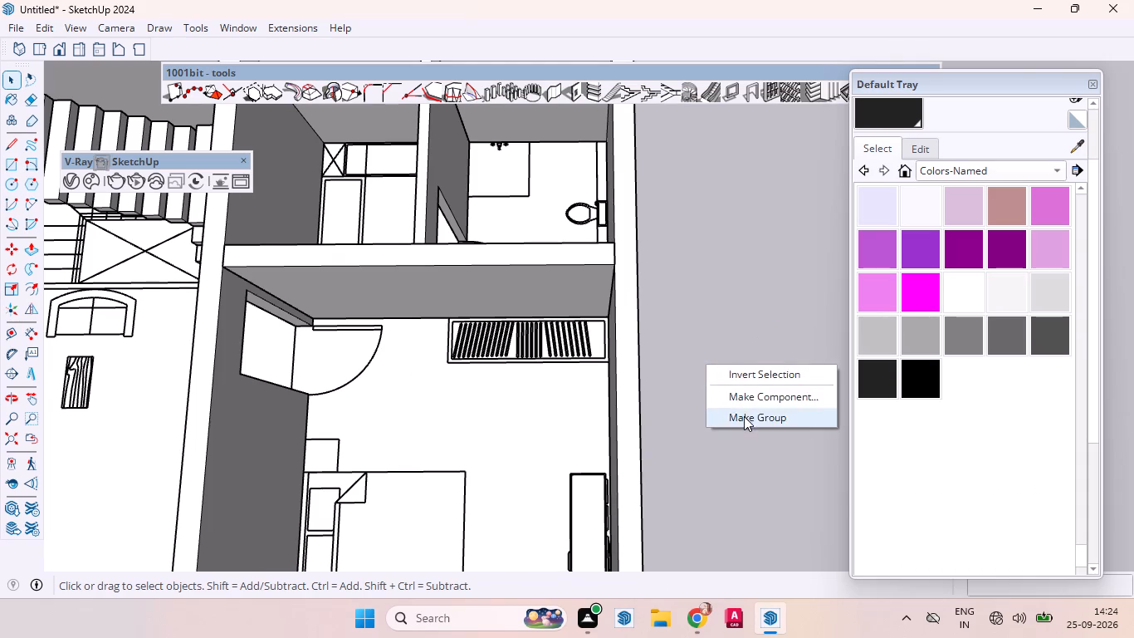
pyautogui.scroll(3, 450, 351)
pyautogui.scroll(-2, 416, 359)
pyautogui.scroll(10, 415, 358)
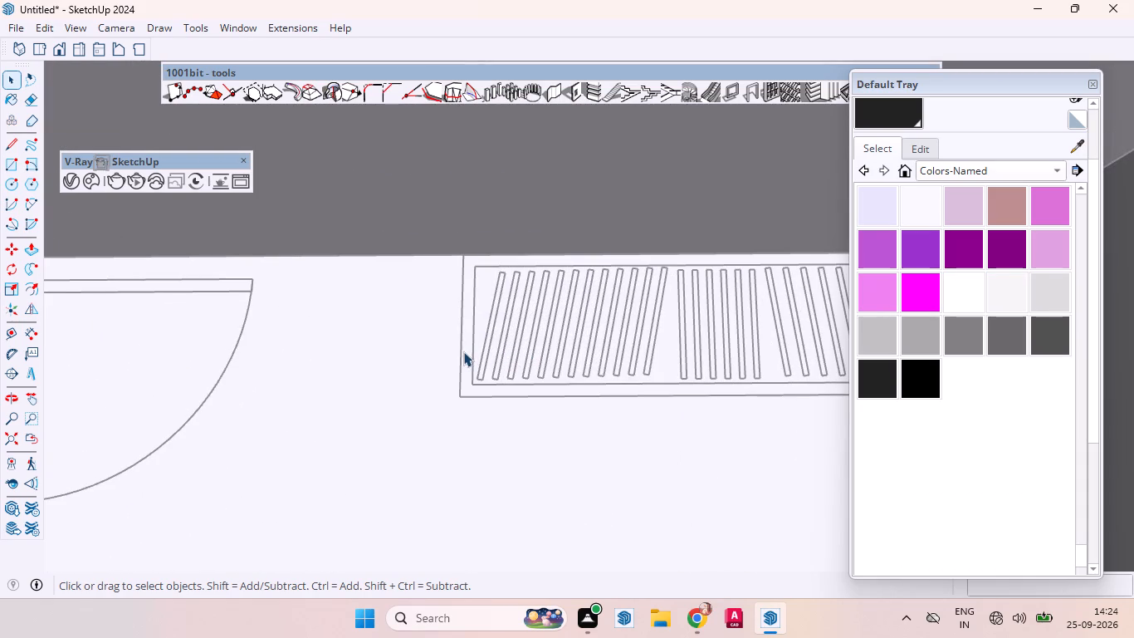
pyautogui.press('r')
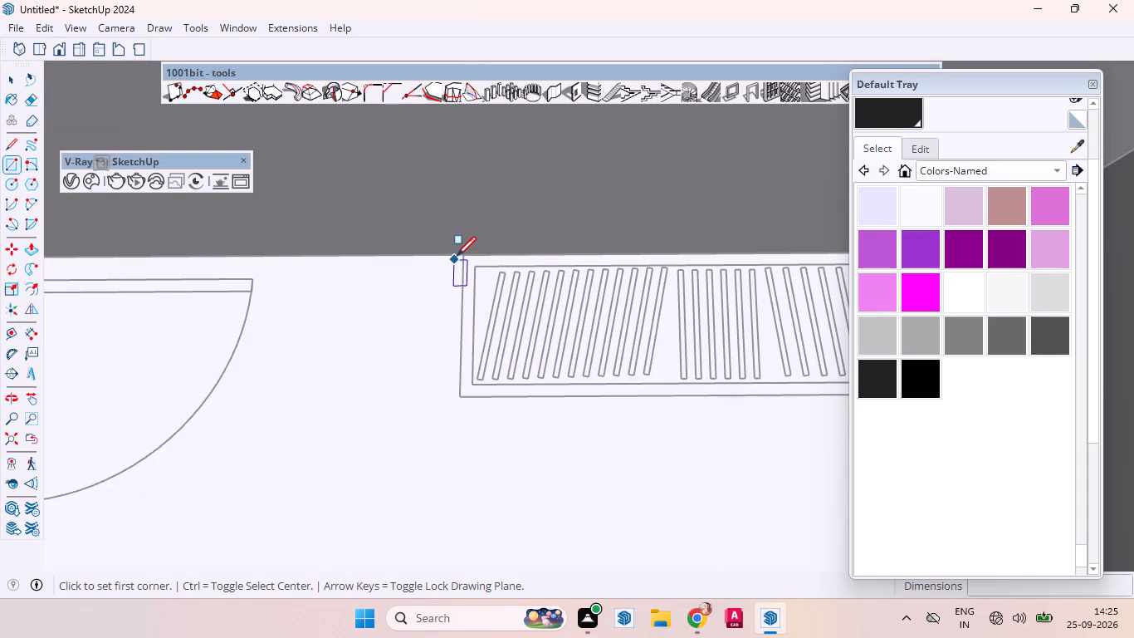
pyautogui.click(465, 256)
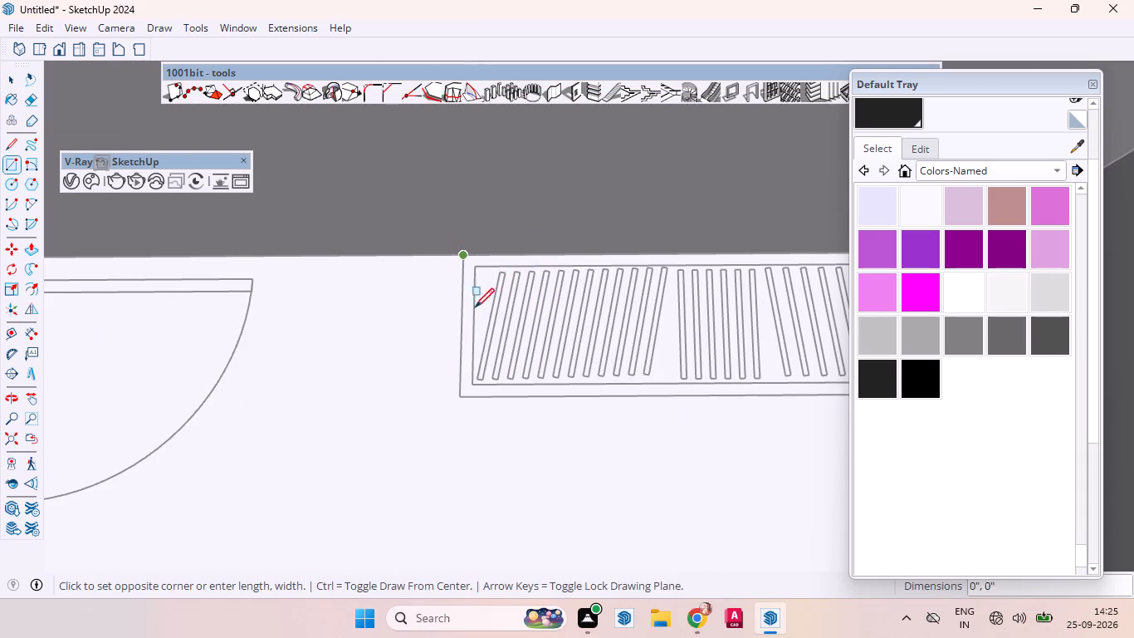
pyautogui.scroll(-3, 419, 390)
pyautogui.scroll(1, 417, 390)
pyautogui.scroll(-6, 417, 390)
pyautogui.scroll(9, 575, 396)
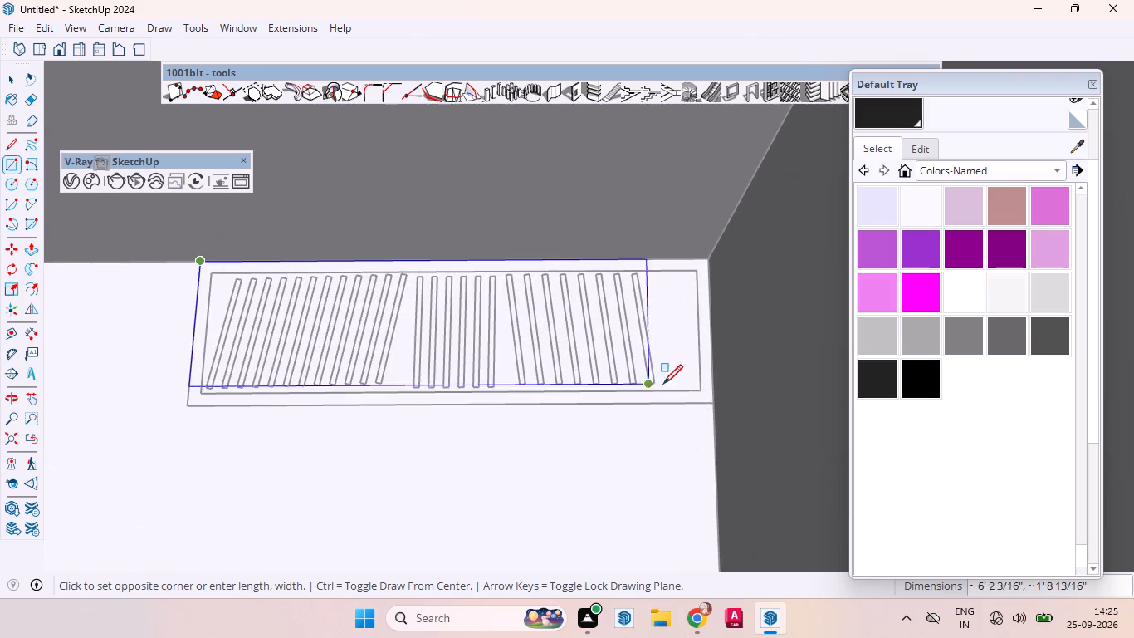
pyautogui.click(711, 407)
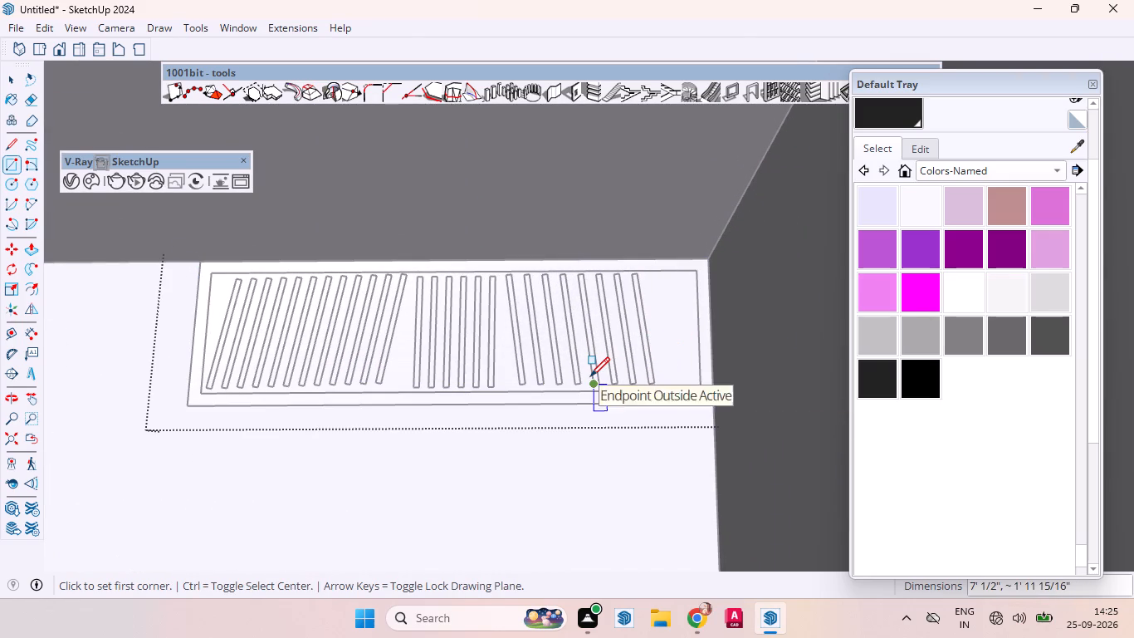
pyautogui.press('space')
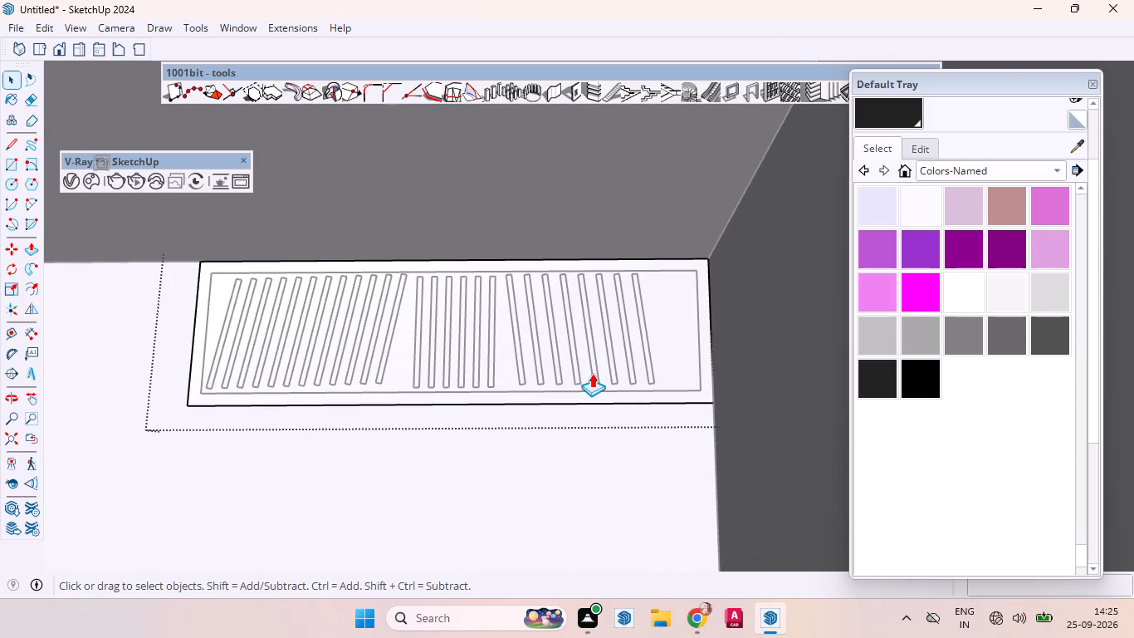
# Extrude the wardrobe rectangle 9' up to the wall top and close its group.
pyautogui.press('p')
pyautogui.click(540, 358)
pyautogui.scroll(-3, 581, 376)
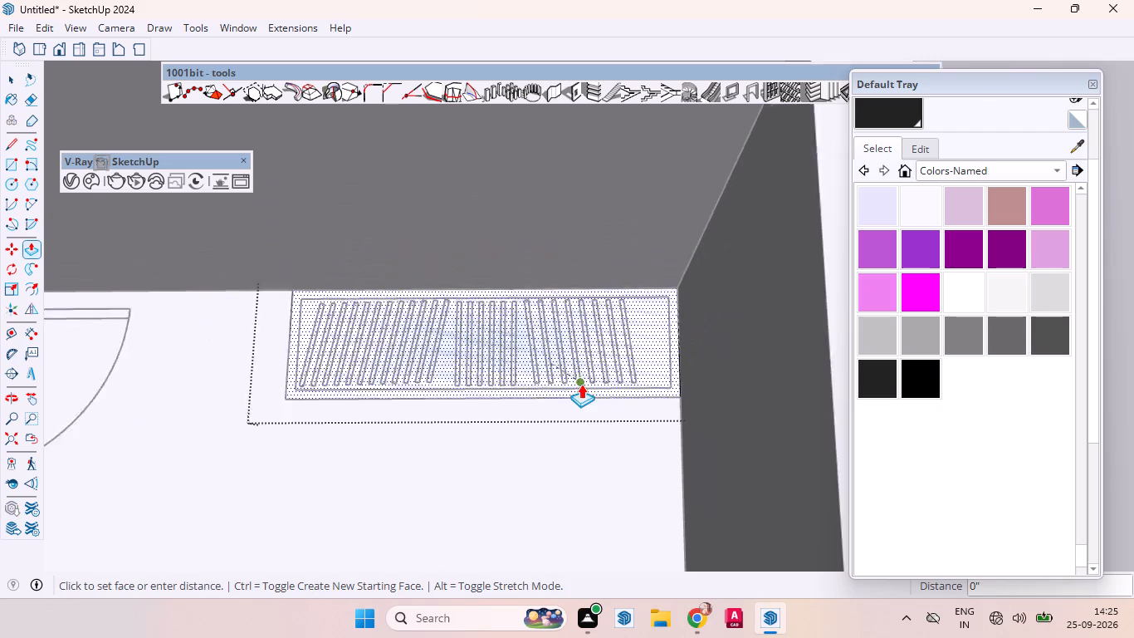
pyautogui.scroll(-5, 581, 384)
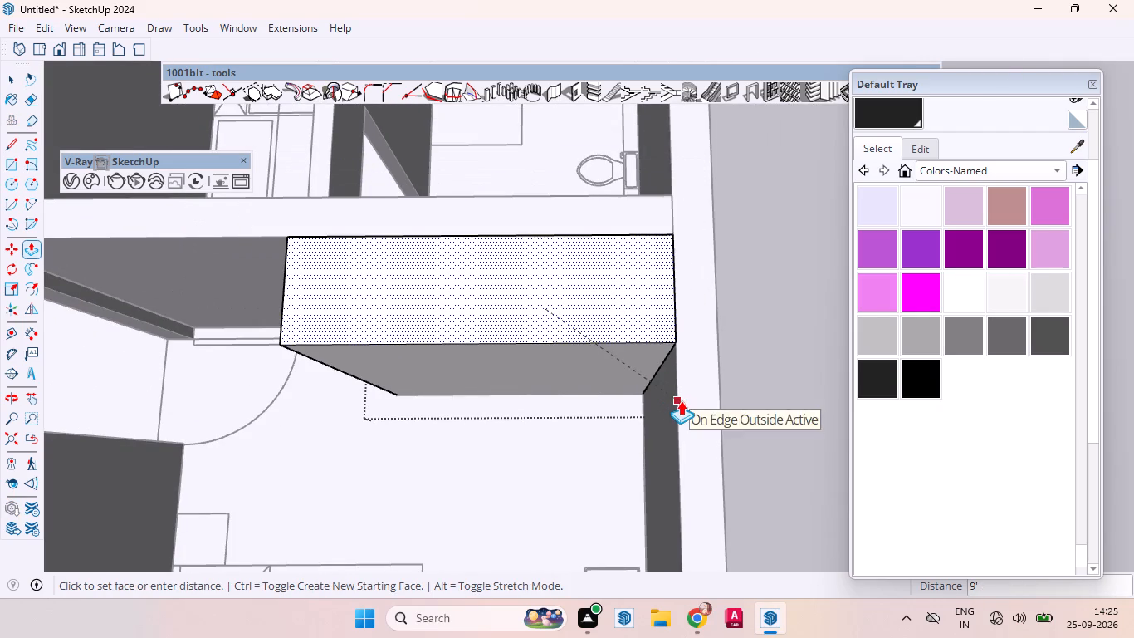
pyautogui.click(681, 400)
pyautogui.press('space')
pyautogui.click(785, 379)
# Open the bedroom wardrobe block's group for editing and select its front face.
pyautogui.scroll(4, 616, 400)
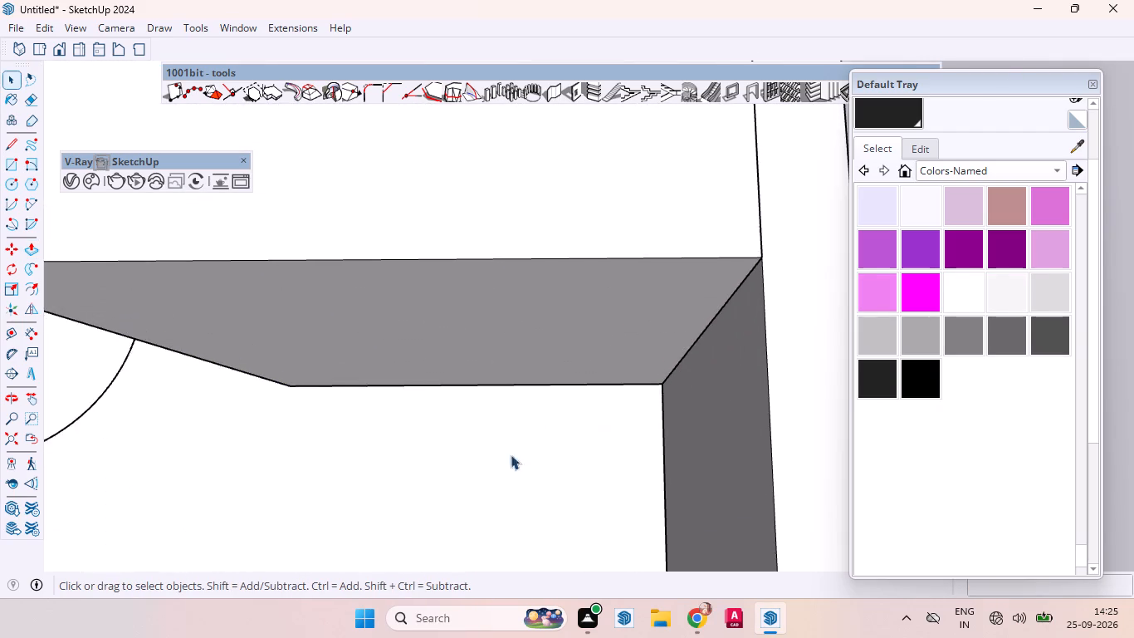
pyautogui.moveTo(419, 454); pyautogui.dragTo(521, 300, button='middle')
pyautogui.click(479, 310)
pyautogui.doubleClick(448, 350)
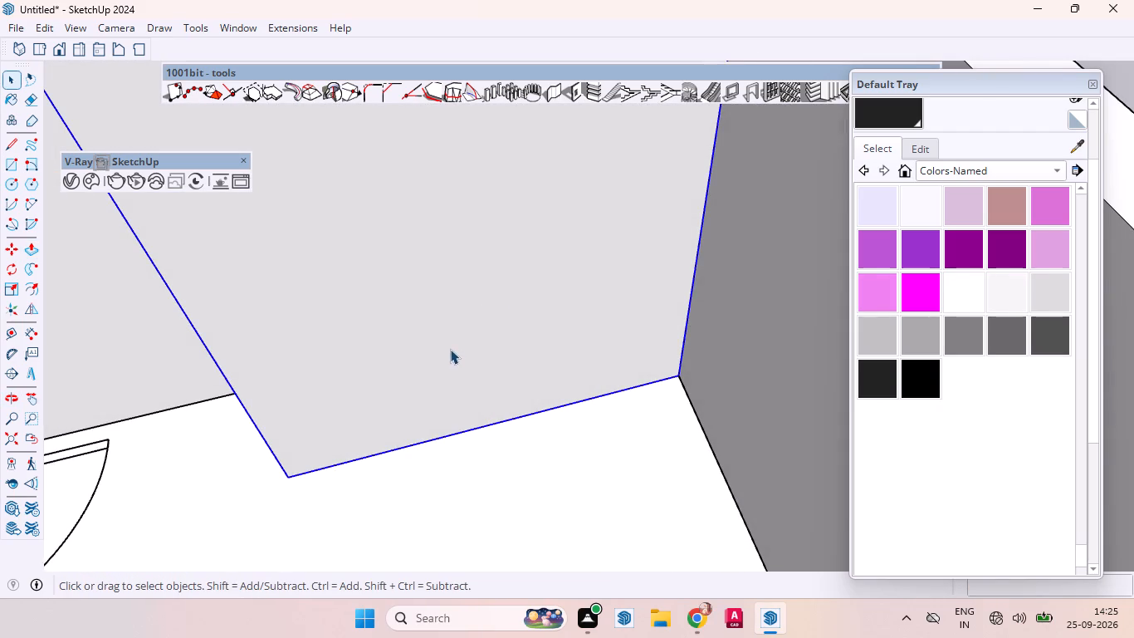
pyautogui.tripleClick(436, 305)
pyautogui.click(437, 307)
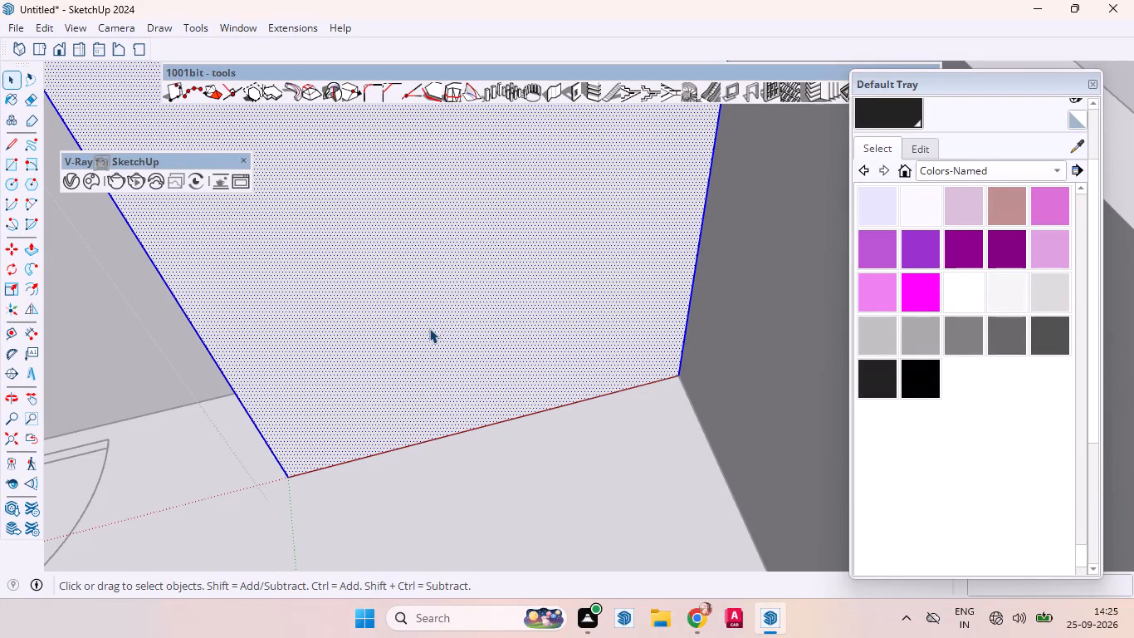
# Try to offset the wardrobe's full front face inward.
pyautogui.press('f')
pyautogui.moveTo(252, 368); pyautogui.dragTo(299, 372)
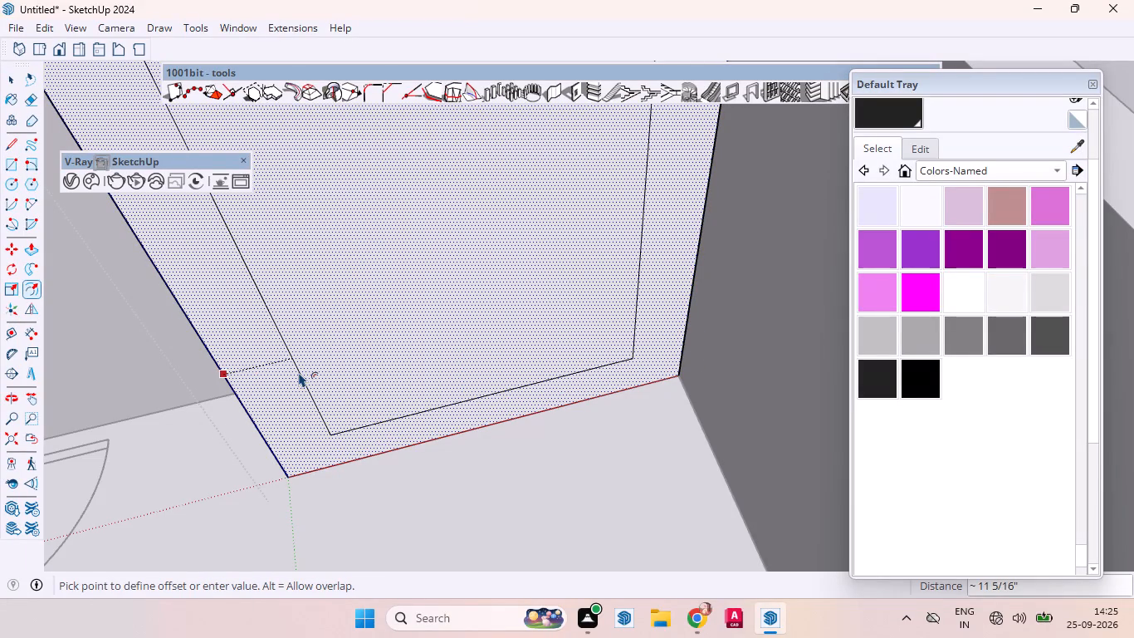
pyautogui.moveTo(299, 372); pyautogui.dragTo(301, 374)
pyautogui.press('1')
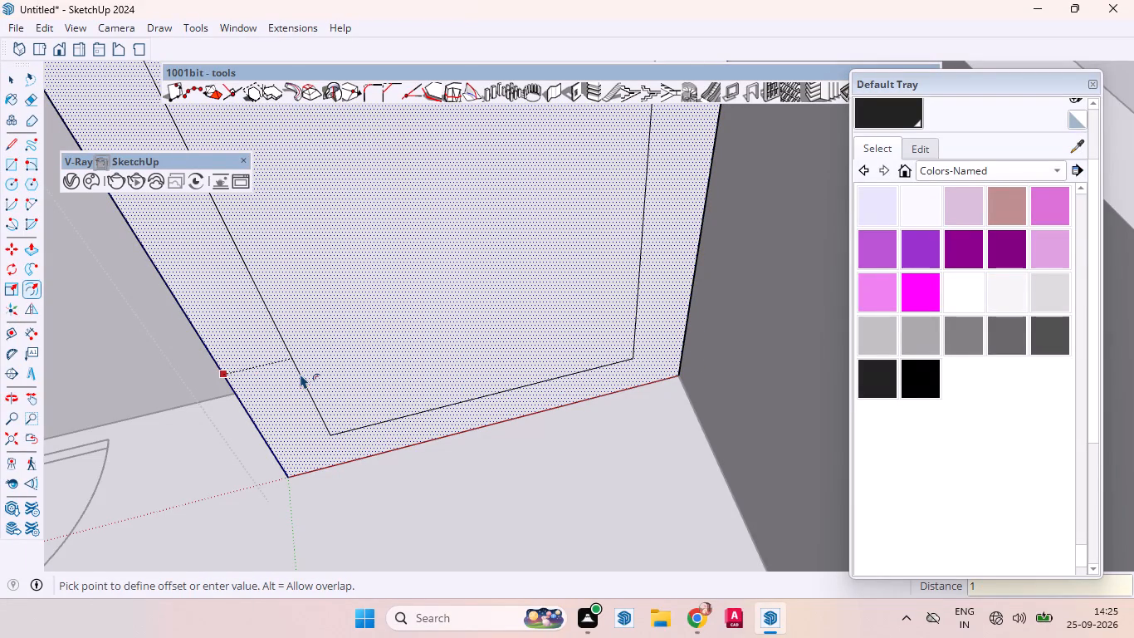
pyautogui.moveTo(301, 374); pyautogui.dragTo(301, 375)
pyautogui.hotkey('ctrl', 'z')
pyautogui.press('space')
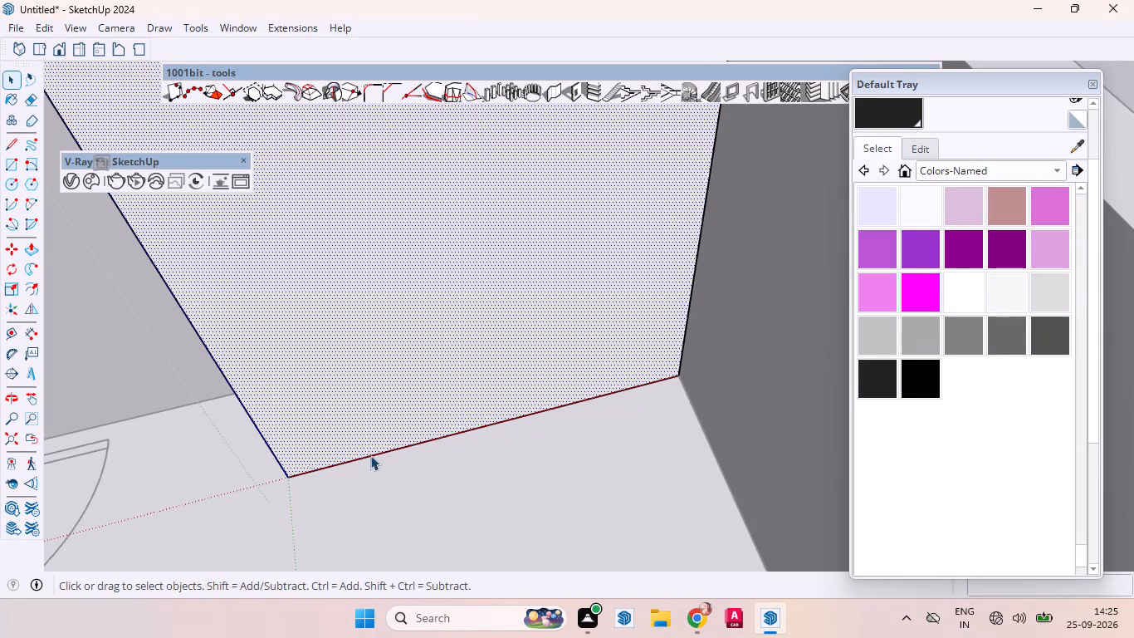
# Copy the bottom edge of the wardrobe's front face 4" upward to mark a skirting strip.
pyautogui.click(393, 450)
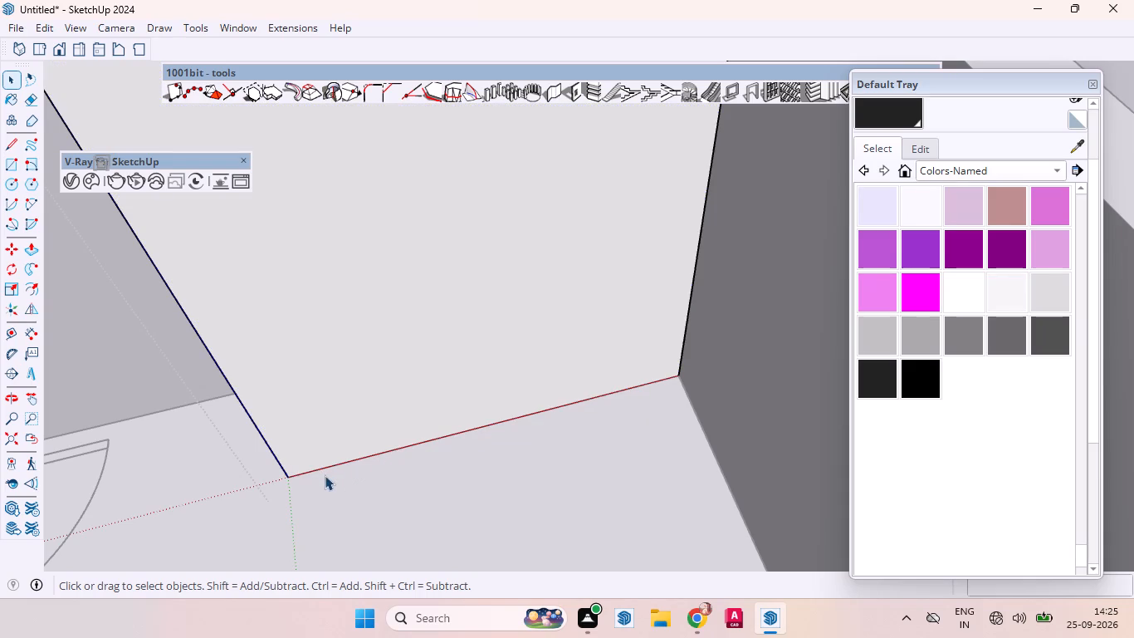
pyautogui.click(329, 468)
pyautogui.scroll(5, 365, 396)
pyautogui.moveTo(291, 464); pyautogui.dragTo(349, 409, button='middle')
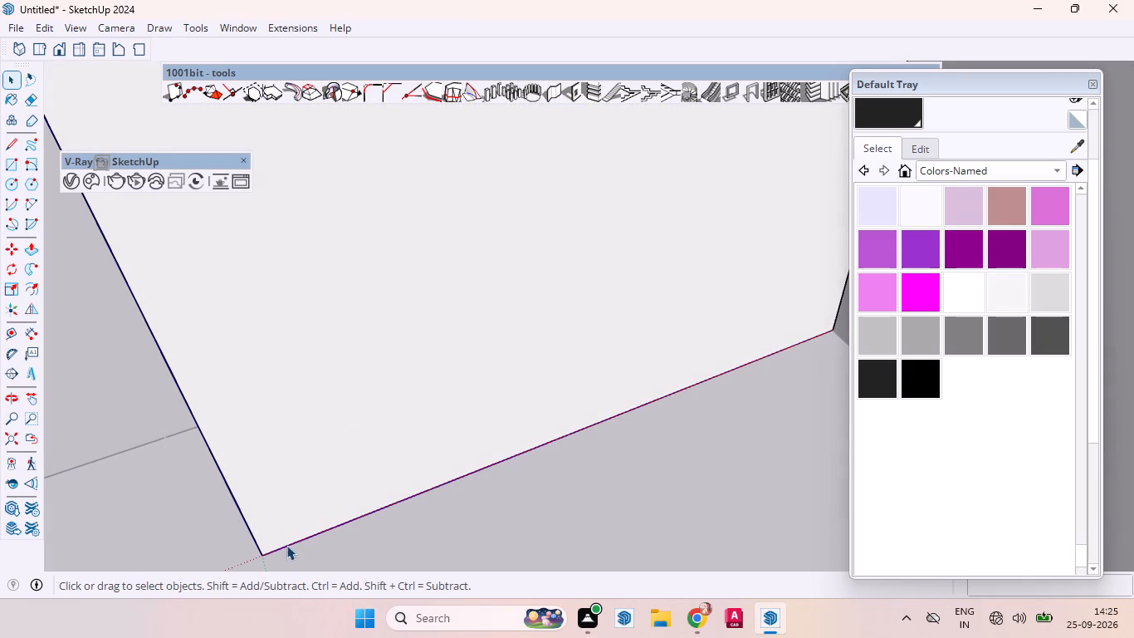
pyautogui.press('m')
pyautogui.scroll(-4, 363, 390)
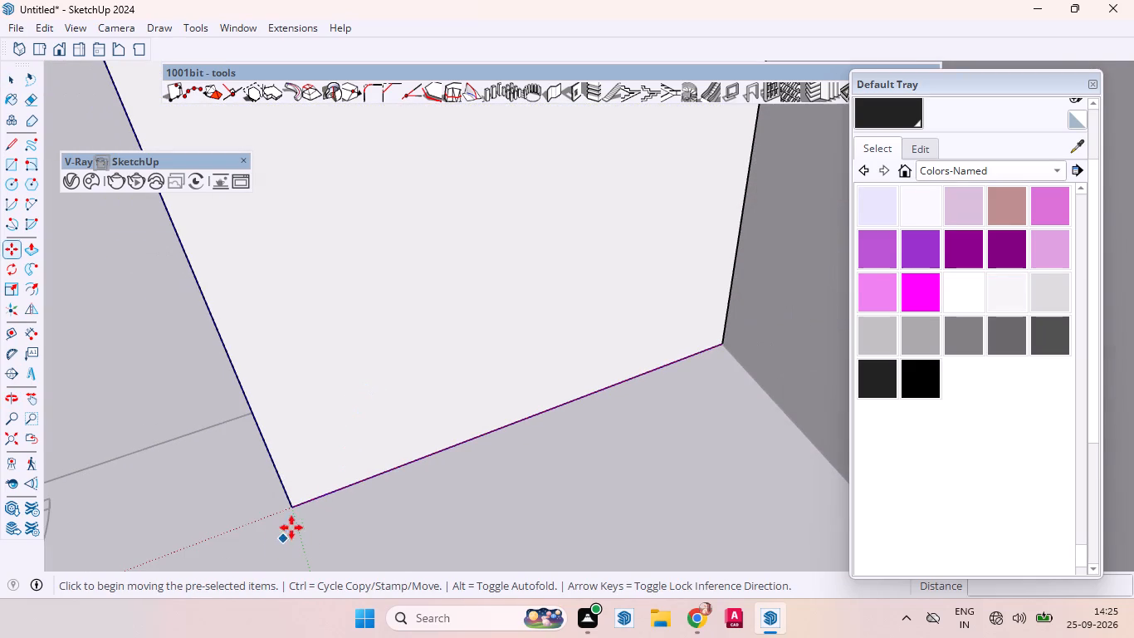
pyautogui.click(293, 511)
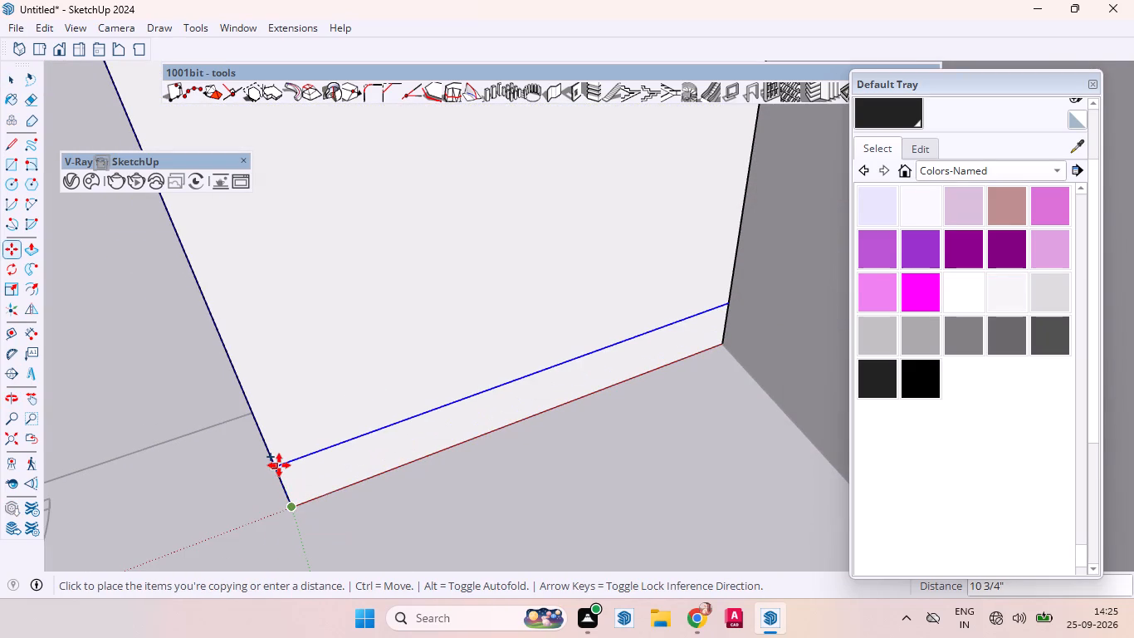
pyautogui.press('4')
pyautogui.press('Return')
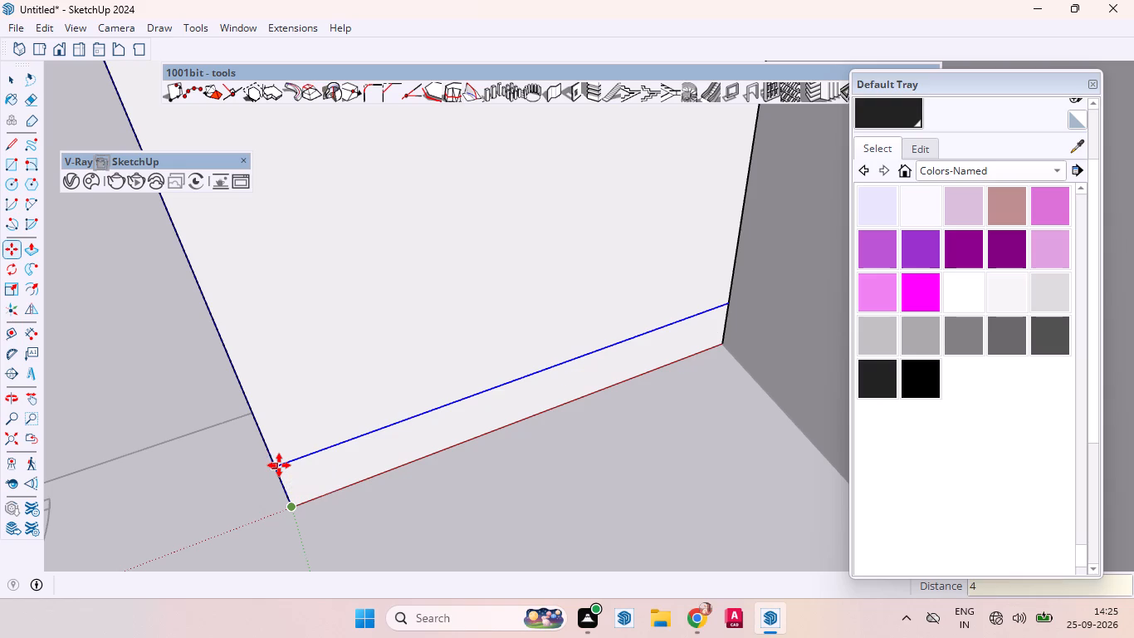
pyautogui.press('space')
# Push the skirting strip at the wardrobe's base inward by 2".
pyautogui.scroll(5, 327, 489)
pyautogui.click(326, 484)
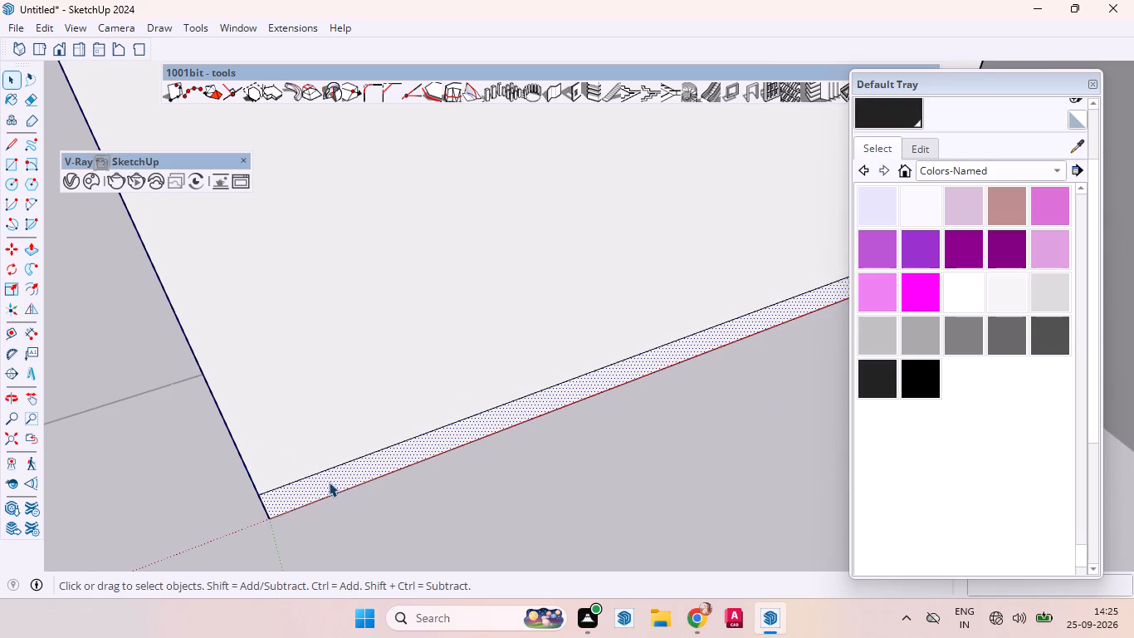
pyautogui.press('p')
pyautogui.moveTo(323, 482); pyautogui.dragTo(315, 478)
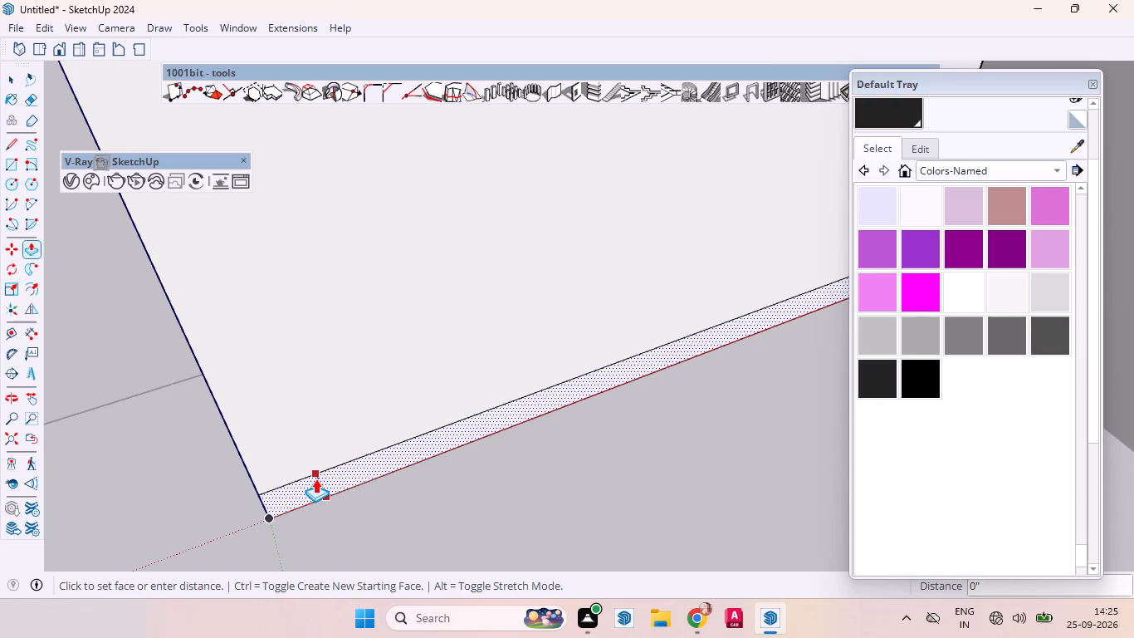
pyautogui.moveTo(315, 478); pyautogui.dragTo(271, 501)
pyautogui.press('2')
pyautogui.press('Return')
pyautogui.press('space')
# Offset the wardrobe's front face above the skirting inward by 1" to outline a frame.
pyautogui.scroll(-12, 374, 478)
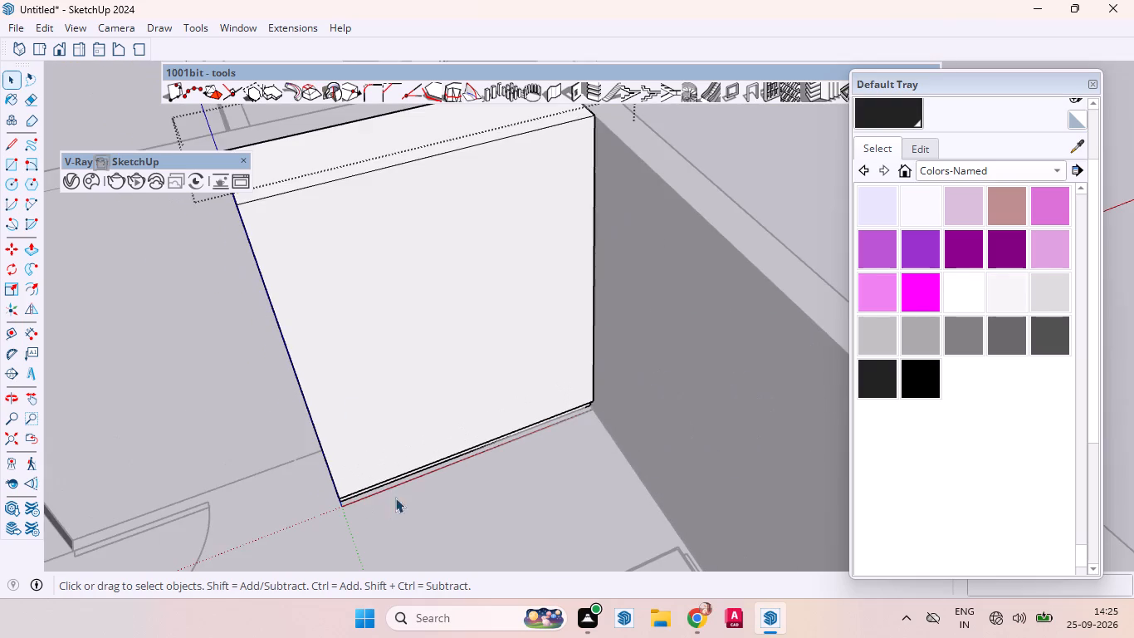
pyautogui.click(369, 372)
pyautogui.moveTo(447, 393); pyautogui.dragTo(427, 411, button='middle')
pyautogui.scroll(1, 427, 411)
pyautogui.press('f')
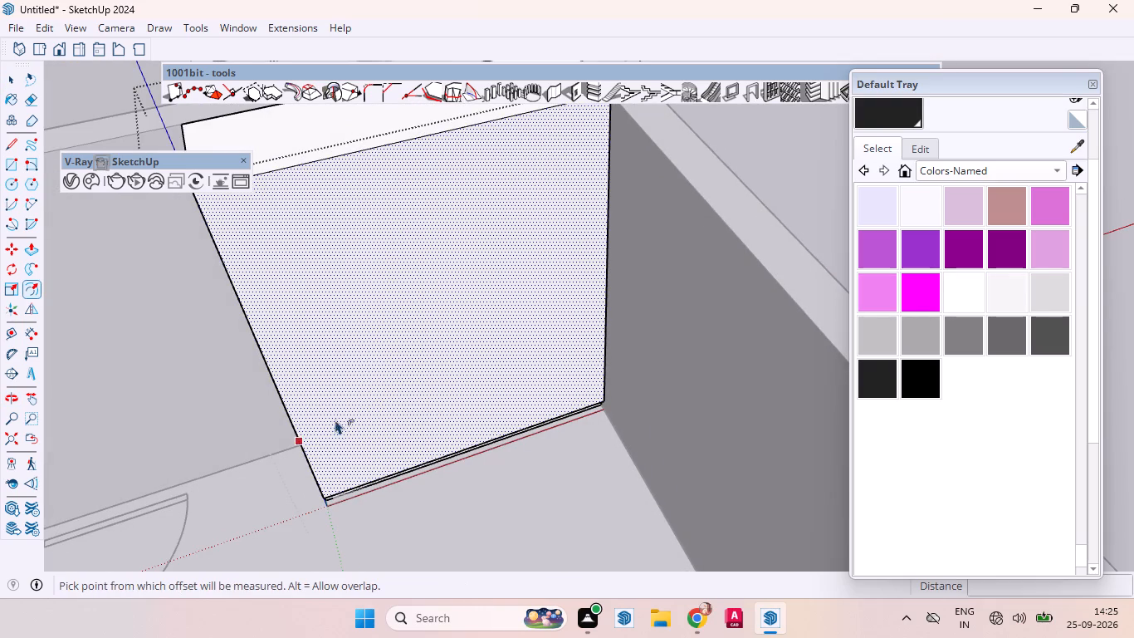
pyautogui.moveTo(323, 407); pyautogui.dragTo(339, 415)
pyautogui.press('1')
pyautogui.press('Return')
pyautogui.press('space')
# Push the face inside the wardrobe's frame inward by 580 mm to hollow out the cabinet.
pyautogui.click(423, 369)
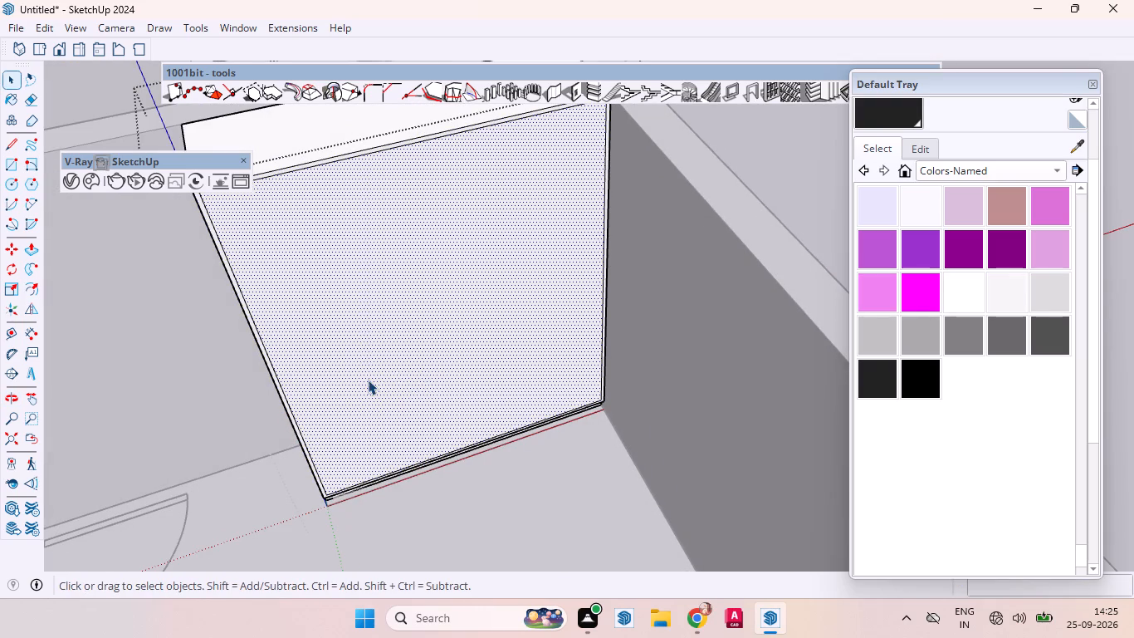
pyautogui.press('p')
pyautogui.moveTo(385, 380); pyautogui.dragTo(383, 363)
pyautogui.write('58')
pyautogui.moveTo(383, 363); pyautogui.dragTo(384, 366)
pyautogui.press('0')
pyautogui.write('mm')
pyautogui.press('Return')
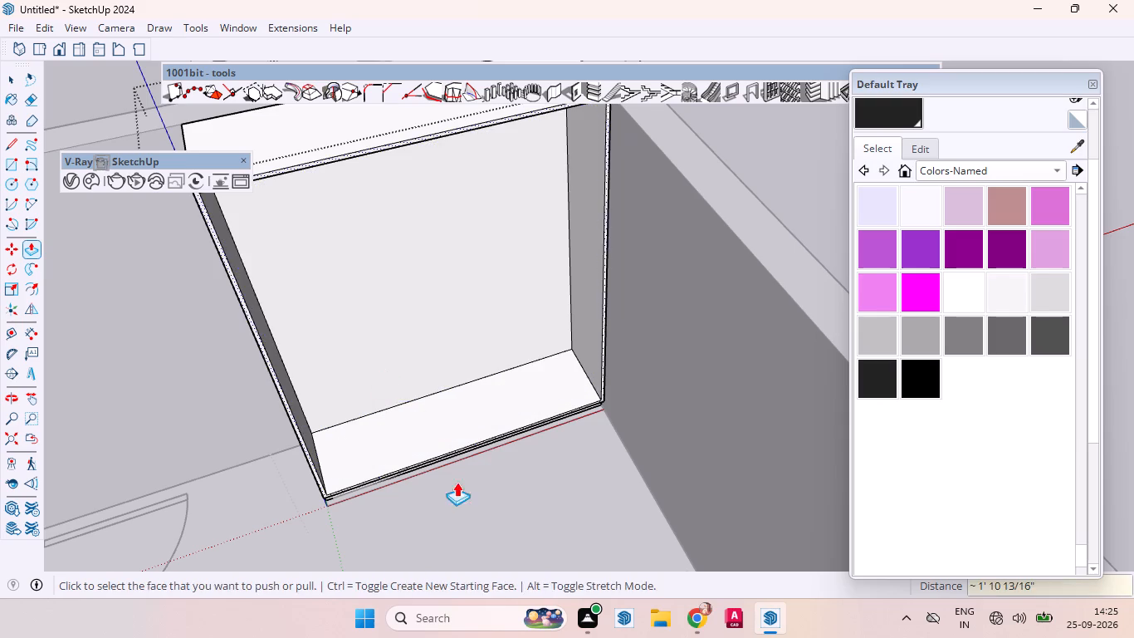
# Close the wardrobe group and examine the hollowed cabinet and its fit against the bedroom walls.
pyautogui.press('space')
pyautogui.scroll(-1, 452, 415)
pyautogui.scroll(1, 411, 467)
pyautogui.scroll(-9, 406, 475)
pyautogui.scroll(1, 481, 463)
pyautogui.scroll(-2, 481, 464)
pyautogui.scroll(1, 480, 466)
pyautogui.scroll(-1, 480, 467)
pyautogui.moveTo(601, 345); pyautogui.dragTo(610, 349)
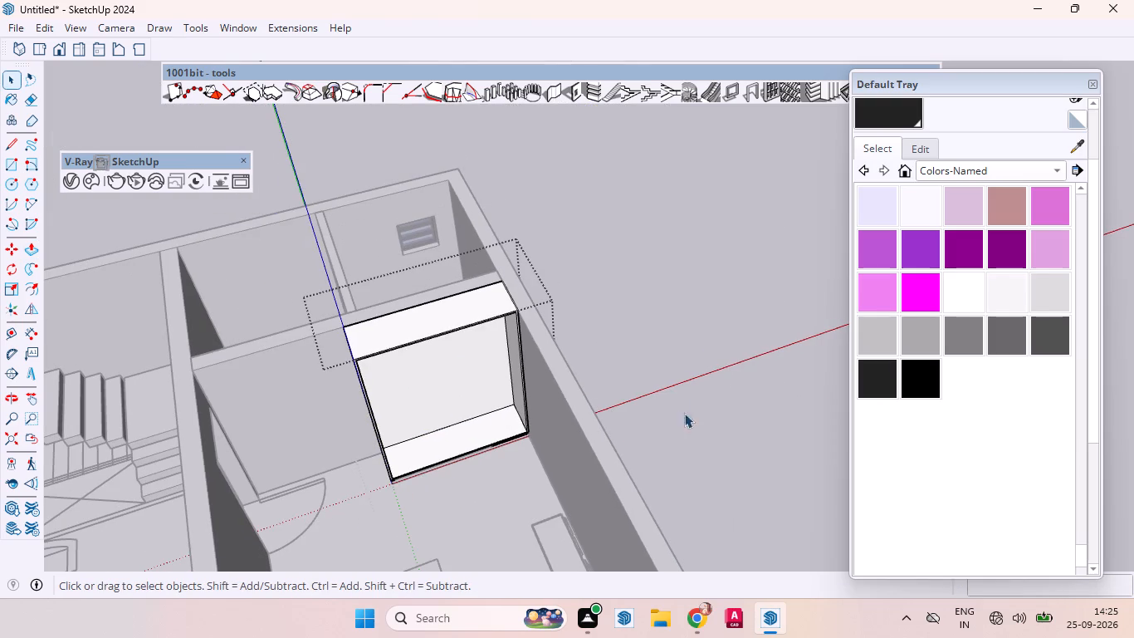
pyautogui.doubleClick(687, 245)
pyautogui.click(447, 361)
pyautogui.moveTo(513, 402); pyautogui.dragTo(477, 431, button='middle')
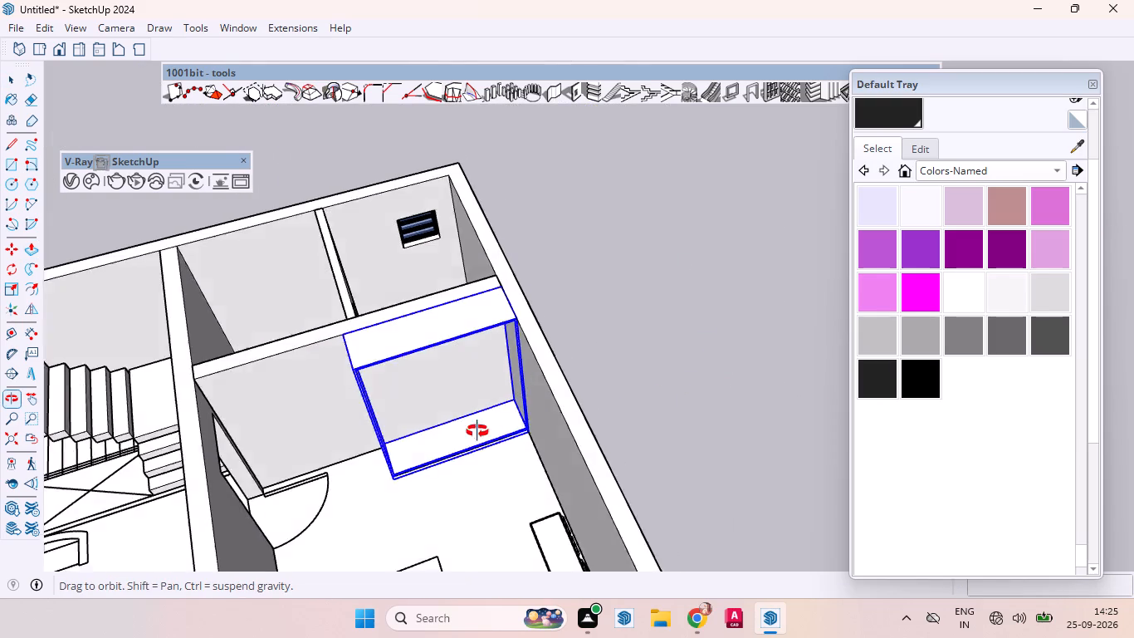
pyautogui.moveTo(477, 431); pyautogui.dragTo(477, 362, button='middle')
pyautogui.scroll(-1, 511, 304)
pyautogui.scroll(9, 511, 304)
pyautogui.scroll(-2, 501, 369)
pyautogui.scroll(2, 512, 369)
pyautogui.scroll(-2, 512, 369)
pyautogui.scroll(1, 512, 369)
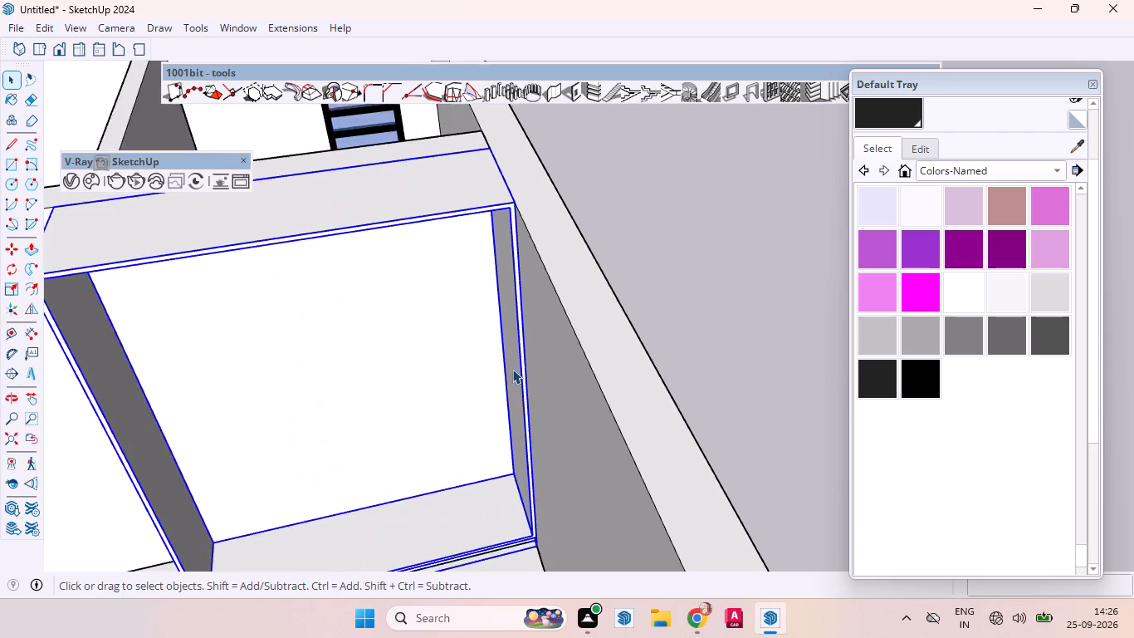
pyautogui.scroll(1, 512, 369)
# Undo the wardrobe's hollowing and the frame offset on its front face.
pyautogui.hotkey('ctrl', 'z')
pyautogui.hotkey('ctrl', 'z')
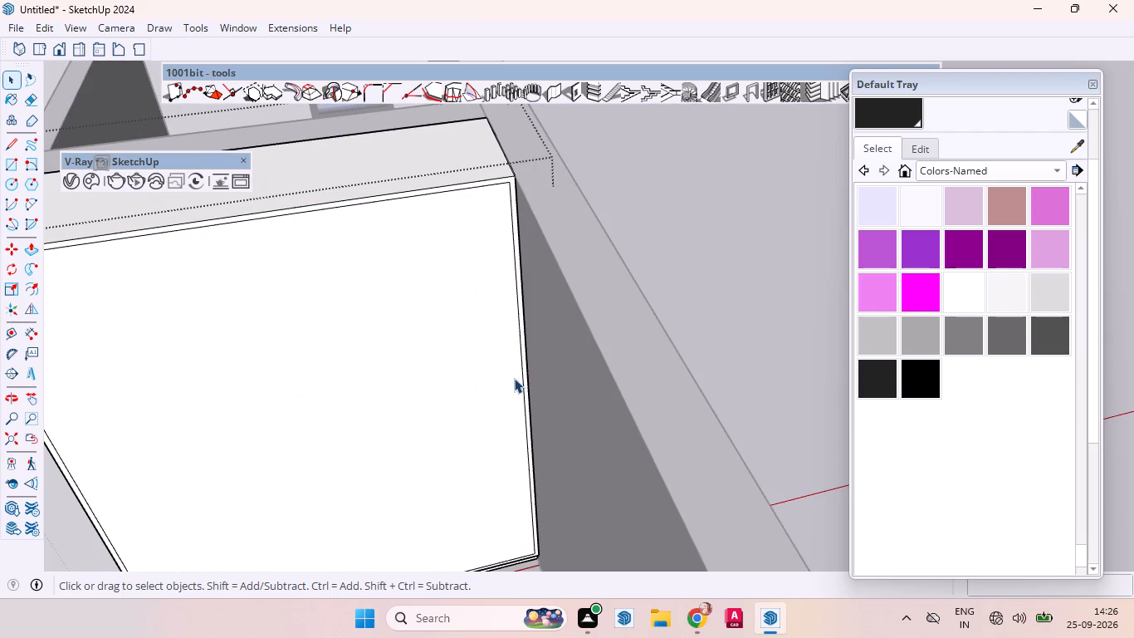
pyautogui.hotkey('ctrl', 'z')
# Copy the wardrobe's vertical front edge beside the bedroom wall 2" inward to mark off a filler strip.
pyautogui.click(527, 346)
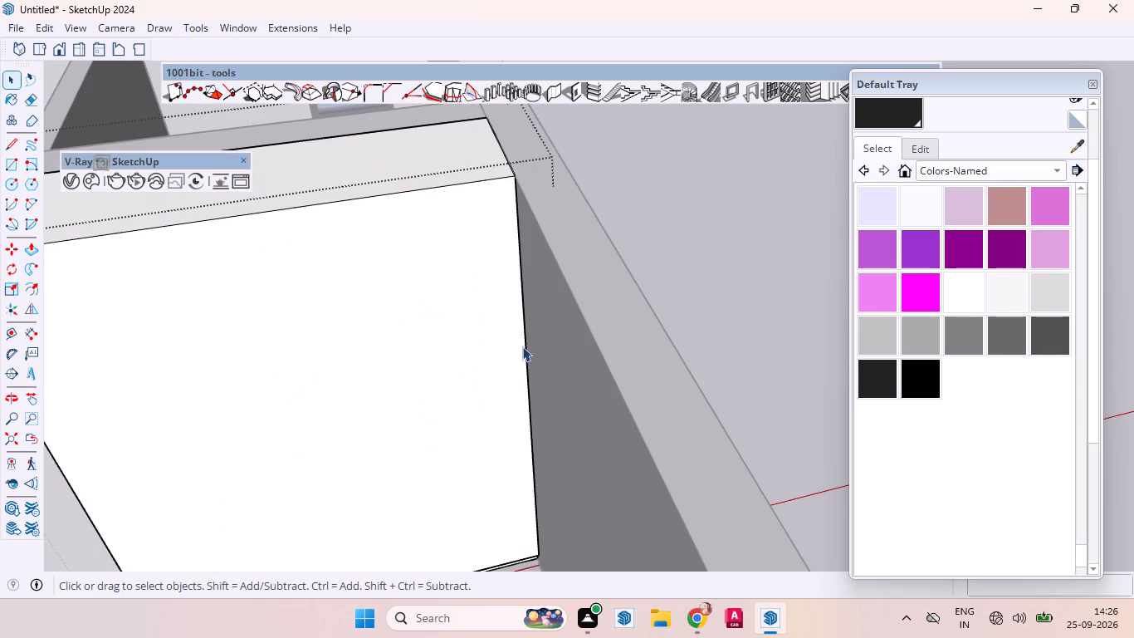
pyautogui.press('m')
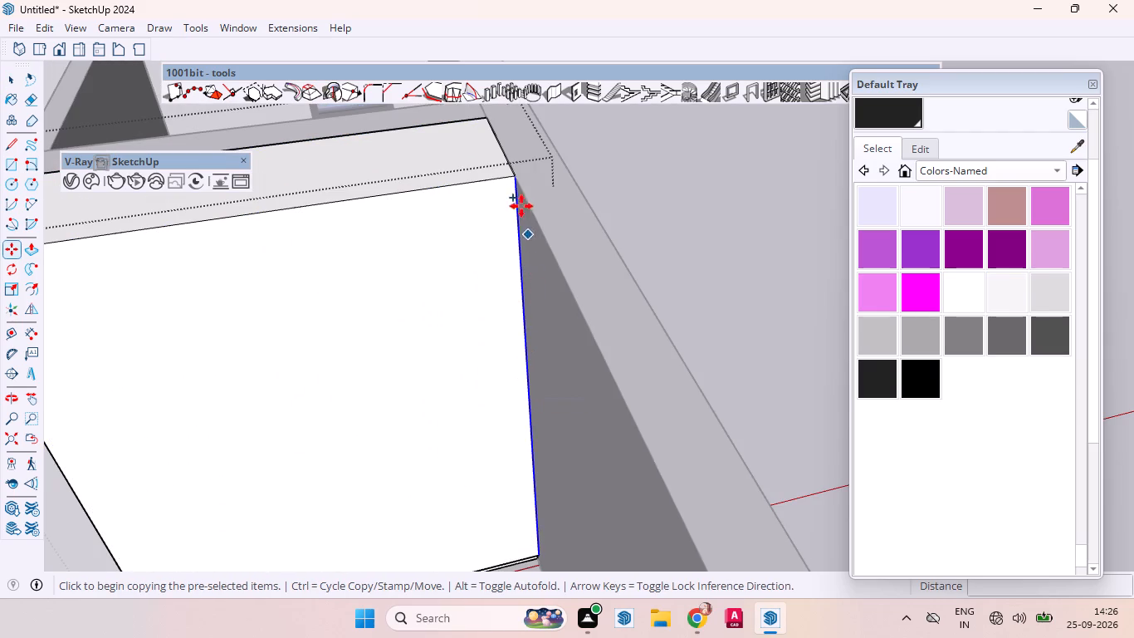
pyautogui.click(516, 177)
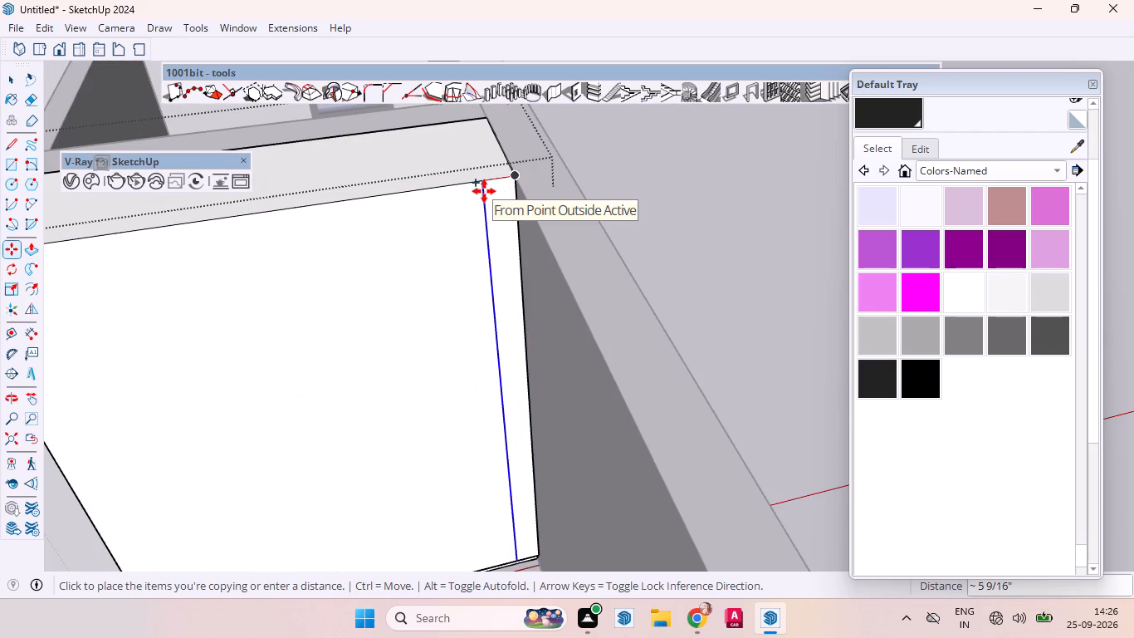
pyautogui.press('2')
pyautogui.press('Return')
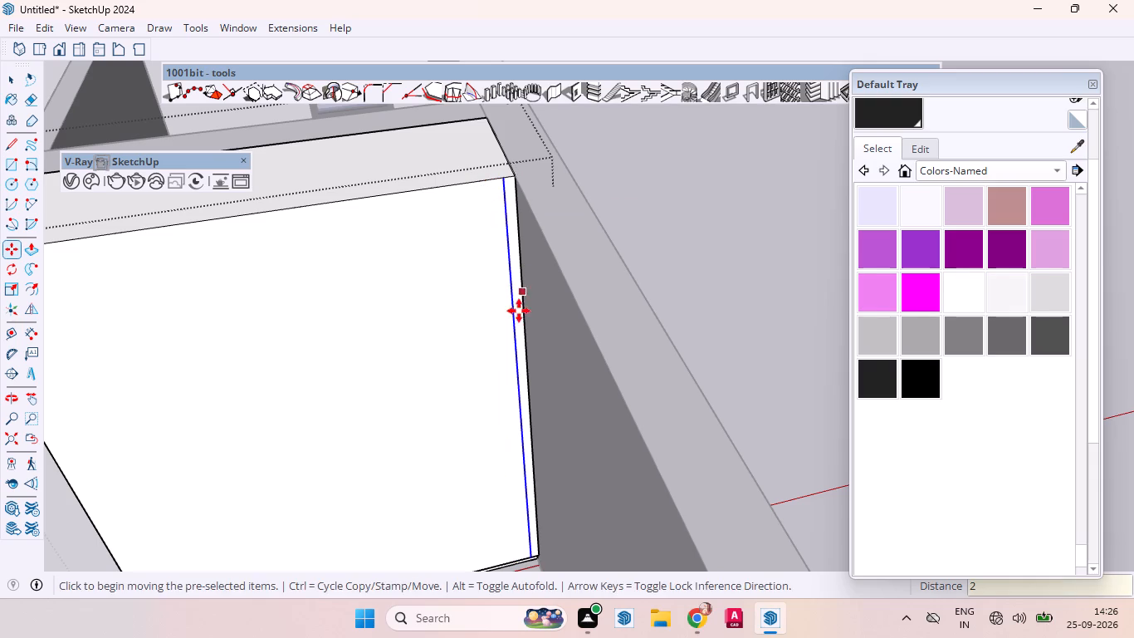
pyautogui.press('space')
# Offset the wardrobe's main front face beside the strip inward, repeating the previous 1" distance, to outline the frame.
pyautogui.click(475, 311)
pyautogui.scroll(-6, 678, 223)
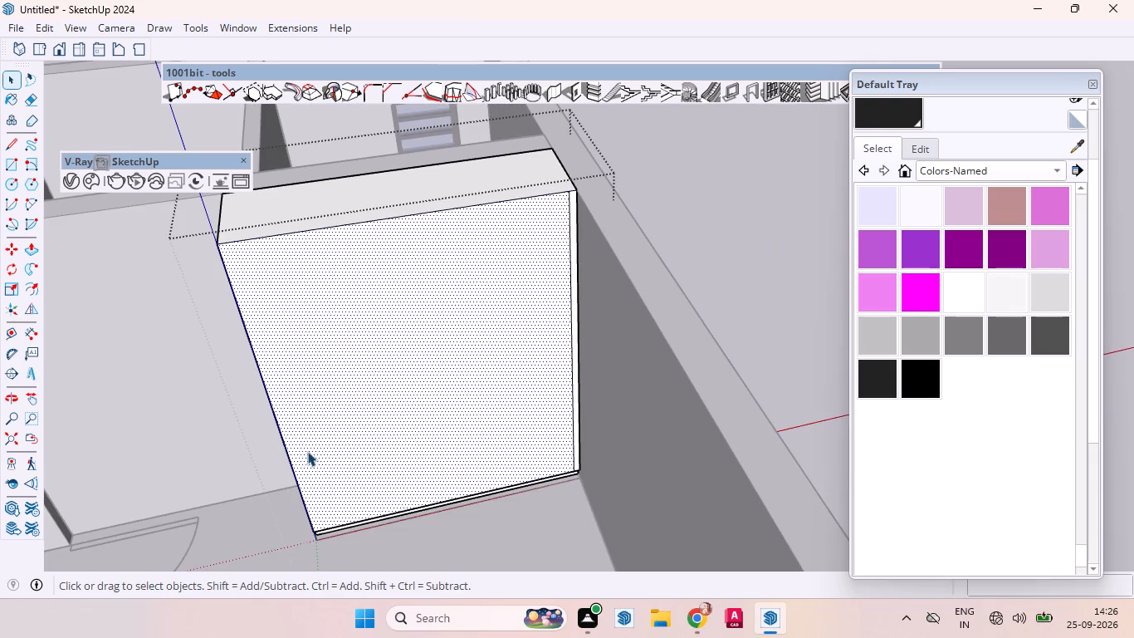
pyautogui.press('f')
pyautogui.doubleClick(296, 405)
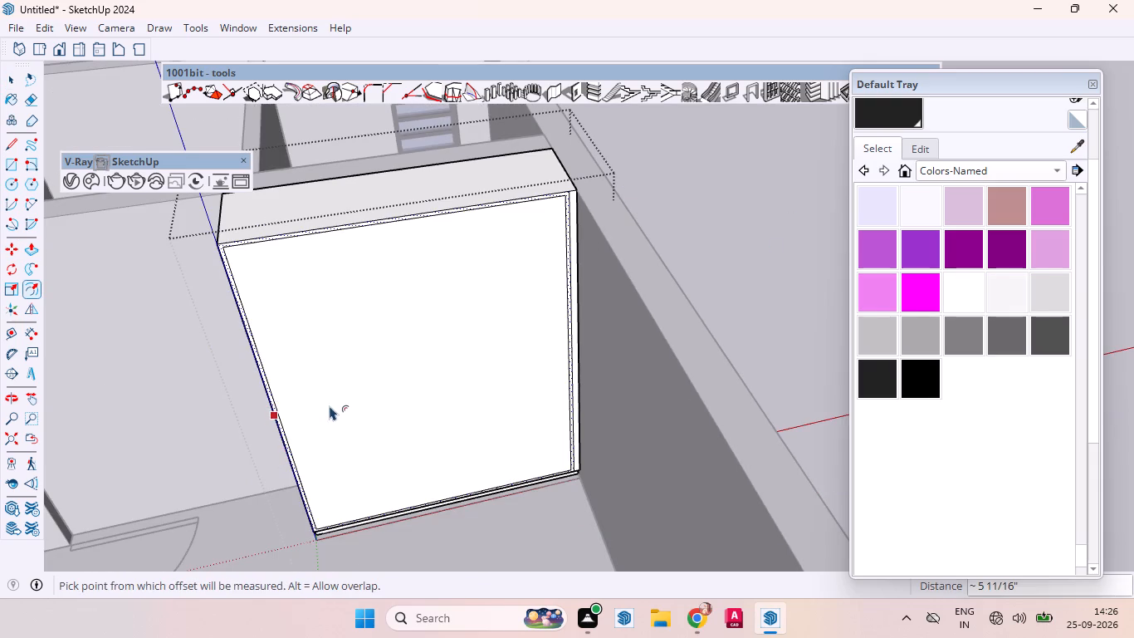
pyautogui.press('space')
# Push the face inside the frame inward by the previous 580 mm to hollow out the wardrobe, and close its group.
pyautogui.click(352, 397)
pyautogui.press('p')
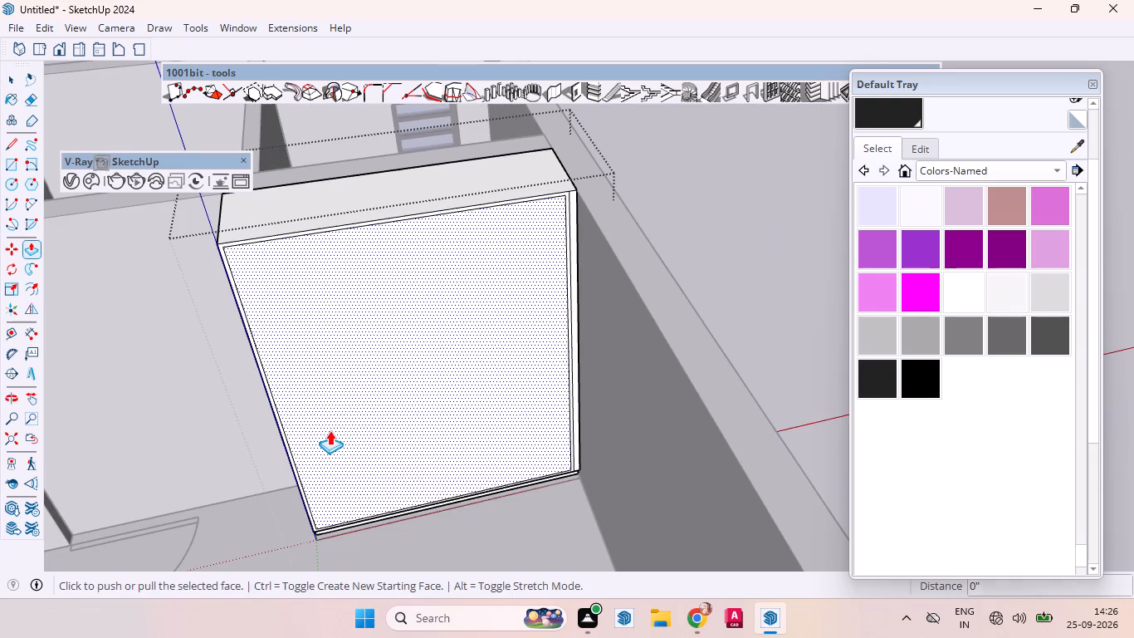
pyautogui.doubleClick(330, 430)
pyautogui.press('space')
pyautogui.click(775, 266)
# Examine the hollowed wardrobe, its side strip and the skirting corner against the bedroom wall.
pyautogui.scroll(-4, 653, 234)
pyautogui.scroll(1, 540, 336)
pyautogui.scroll(-1, 546, 346)
pyautogui.scroll(1, 555, 356)
pyautogui.scroll(-3, 576, 375)
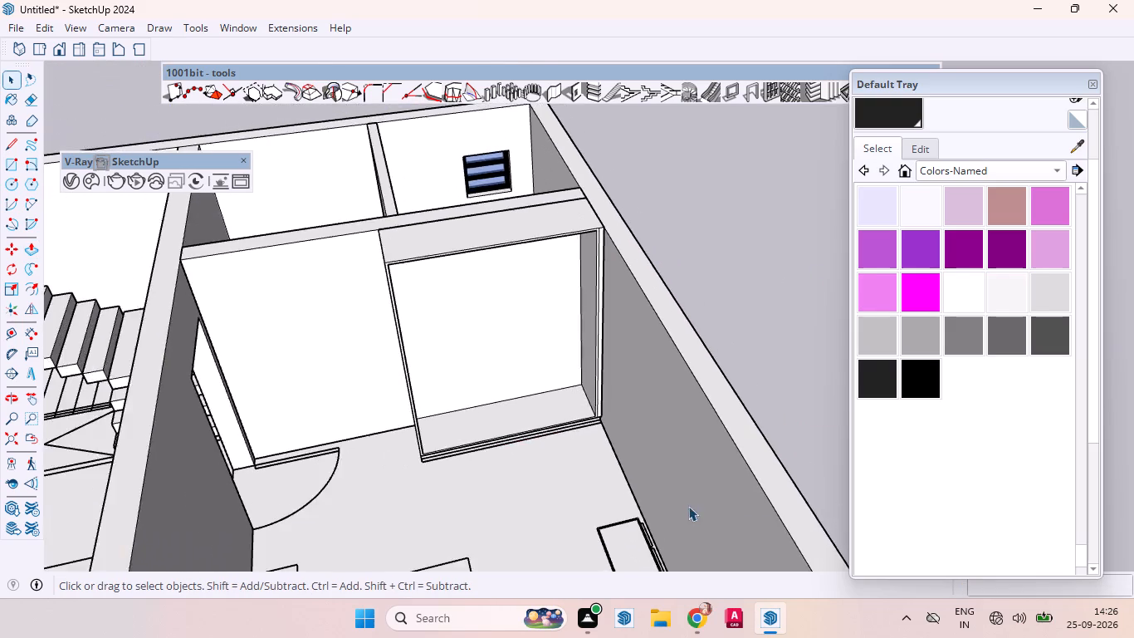
pyautogui.scroll(1, 680, 503)
pyautogui.scroll(-1, 680, 503)
pyautogui.scroll(18, 677, 501)
pyautogui.moveTo(525, 383); pyautogui.dragTo(580, 227, button='middle')
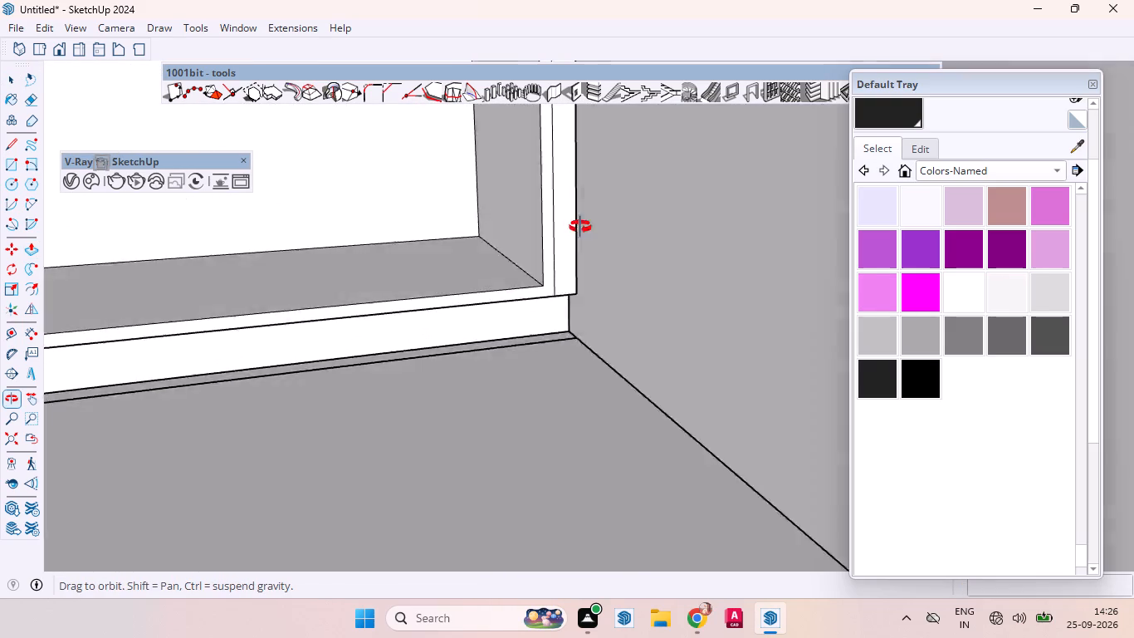
pyautogui.moveTo(580, 227); pyautogui.dragTo(745, 370, button='middle')
pyautogui.scroll(-5, 645, 421)
pyautogui.scroll(2, 665, 421)
pyautogui.scroll(-12, 665, 419)
pyautogui.scroll(-7, 565, 387)
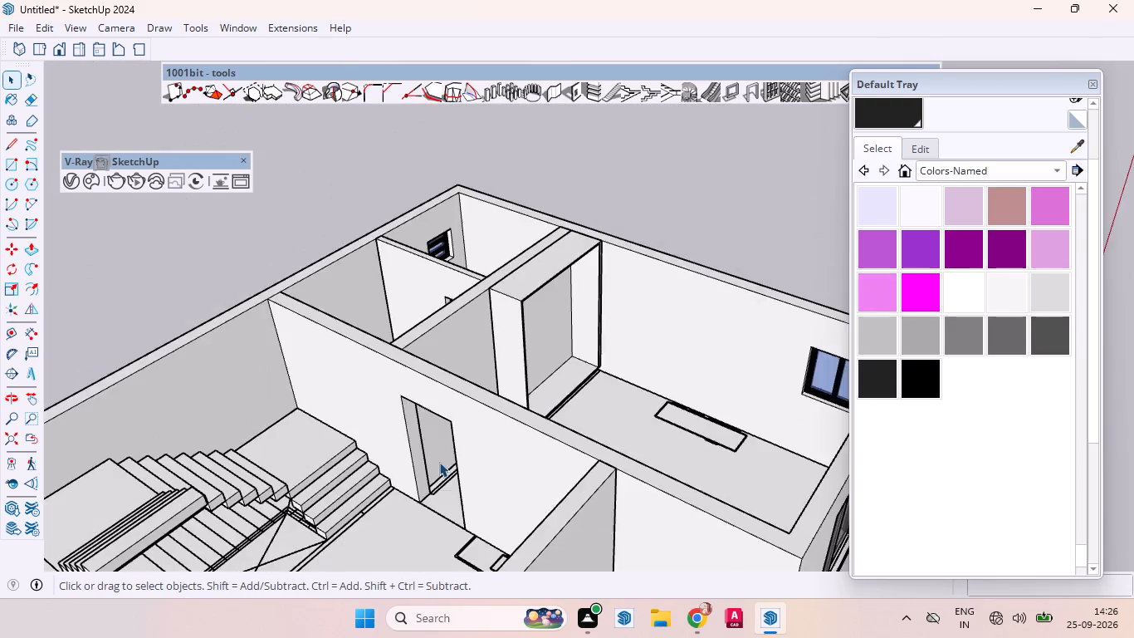
# Review the whole house from above and from the front, including the rooms, wardrobes and sliding doors.
pyautogui.scroll(-6, 439, 462)
pyautogui.click(662, 251)
pyautogui.moveTo(569, 486); pyautogui.dragTo(380, 492, button='middle')
pyautogui.scroll(-1, 653, 308)
pyautogui.scroll(2, 653, 308)
pyautogui.scroll(-2, 653, 308)
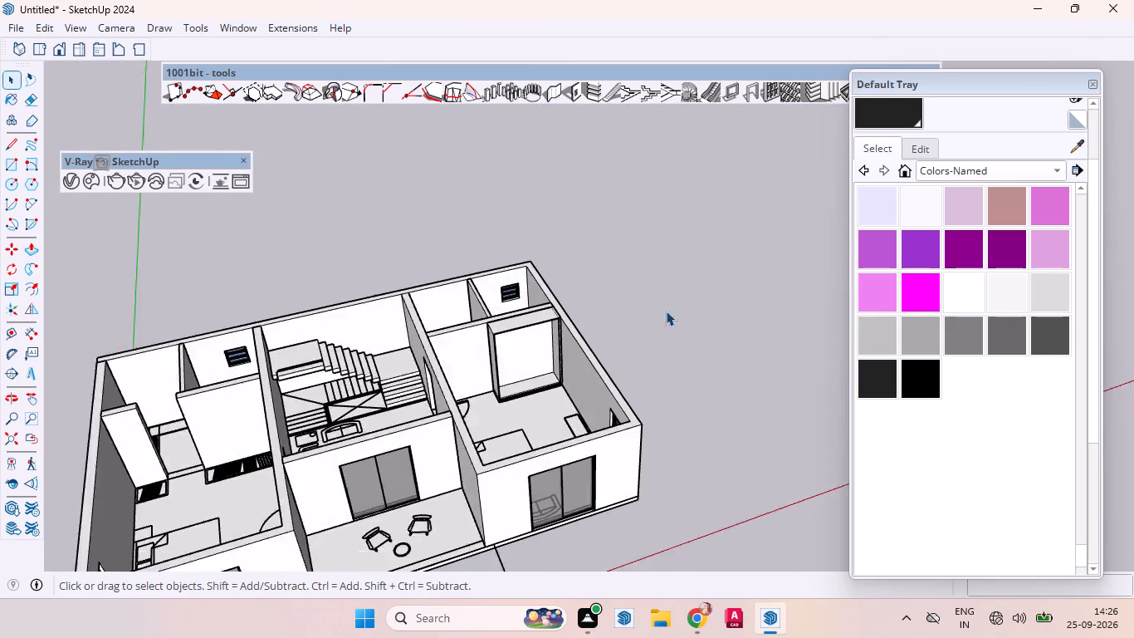
pyautogui.scroll(-2, 666, 311)
pyautogui.scroll(4, 429, 449)
pyautogui.scroll(-1, 450, 459)
pyautogui.moveTo(462, 487); pyautogui.dragTo(326, 459, button='middle')
pyautogui.scroll(-5, 571, 384)
pyautogui.scroll(5, 389, 496)
pyautogui.scroll(-1, 406, 500)
pyautogui.scroll(5, 418, 503)
pyautogui.moveTo(438, 515); pyautogui.dragTo(426, 424, button='middle')
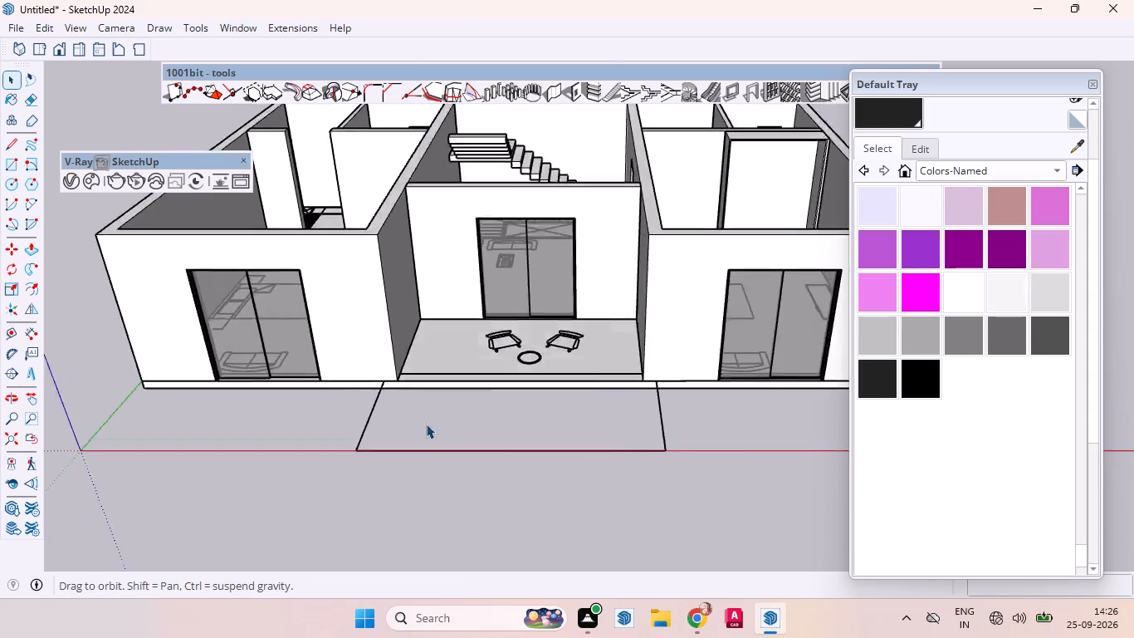
pyautogui.moveTo(426, 424); pyautogui.dragTo(428, 427, button='middle')
pyautogui.scroll(-6, 450, 447)
pyautogui.scroll(1, 473, 523)
pyautogui.scroll(-4, 473, 525)
pyautogui.moveTo(606, 492); pyautogui.dragTo(619, 492)
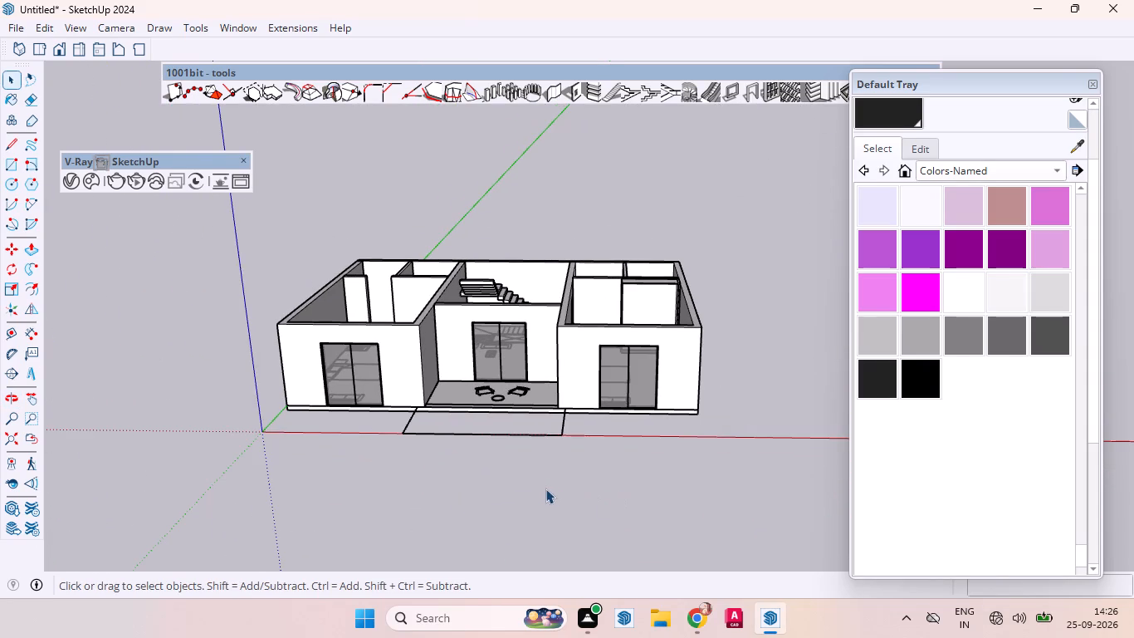
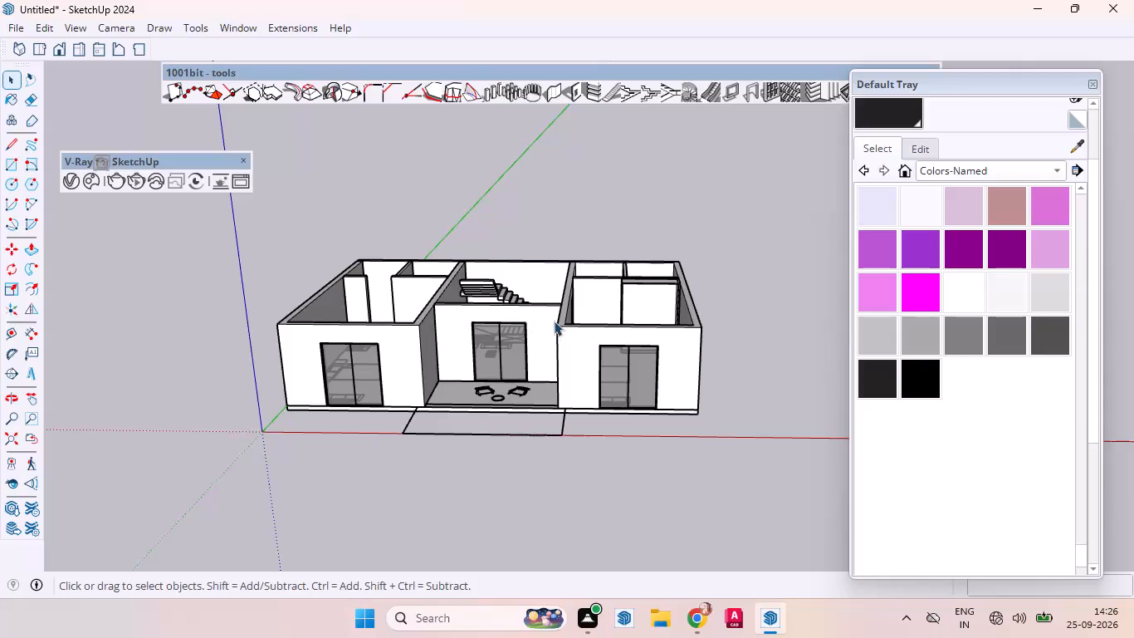
# Inspect the house from above, the front and the side, including both bedrooms, the hollowed wardrobe, the windows and the sliding doors.
pyautogui.scroll(5, 410, 297)
pyautogui.moveTo(467, 401); pyautogui.dragTo(479, 543, button='middle')
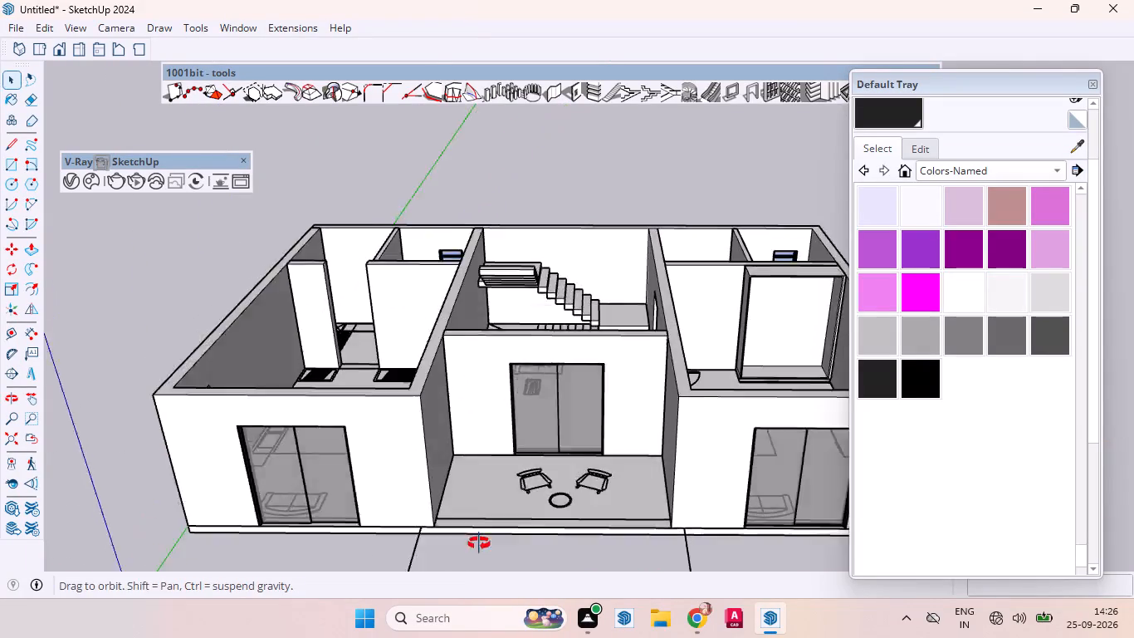
pyautogui.moveTo(479, 543); pyautogui.dragTo(467, 591, button='middle')
pyautogui.scroll(5, 352, 325)
pyautogui.scroll(-1, 439, 424)
pyautogui.scroll(1, 442, 424)
pyautogui.scroll(-2, 447, 424)
pyautogui.scroll(1, 448, 359)
pyautogui.scroll(-5, 449, 359)
pyautogui.scroll(-8, 361, 415)
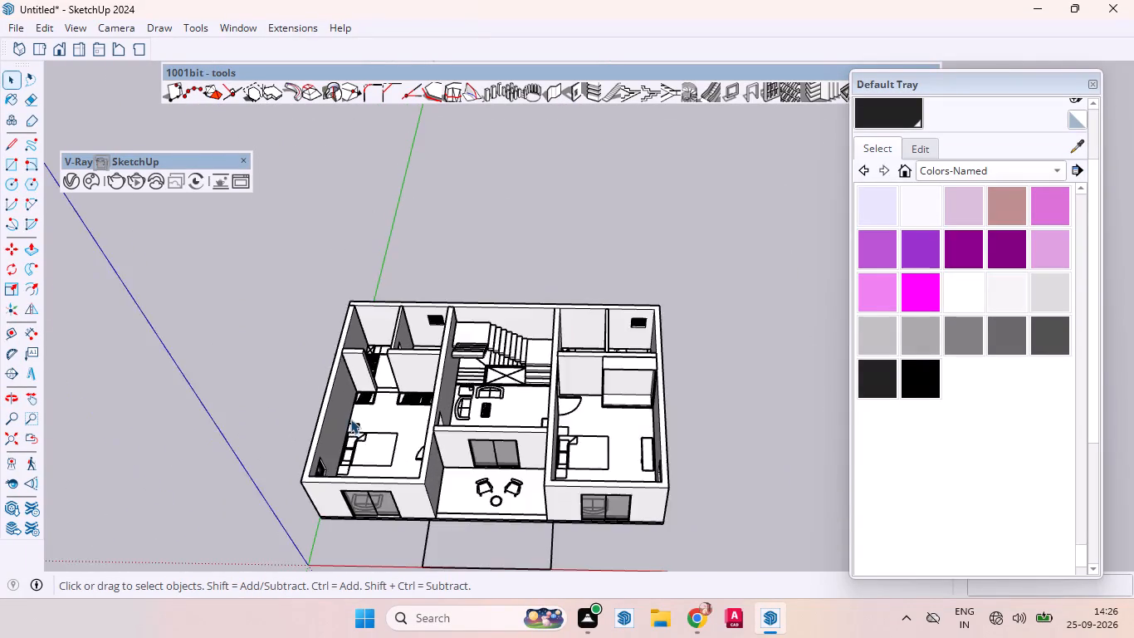
pyautogui.scroll(-3, 350, 419)
pyautogui.scroll(1, 394, 431)
pyautogui.scroll(19, 526, 378)
pyautogui.moveTo(512, 458); pyautogui.dragTo(480, 573, button='middle')
pyautogui.scroll(1, 478, 562)
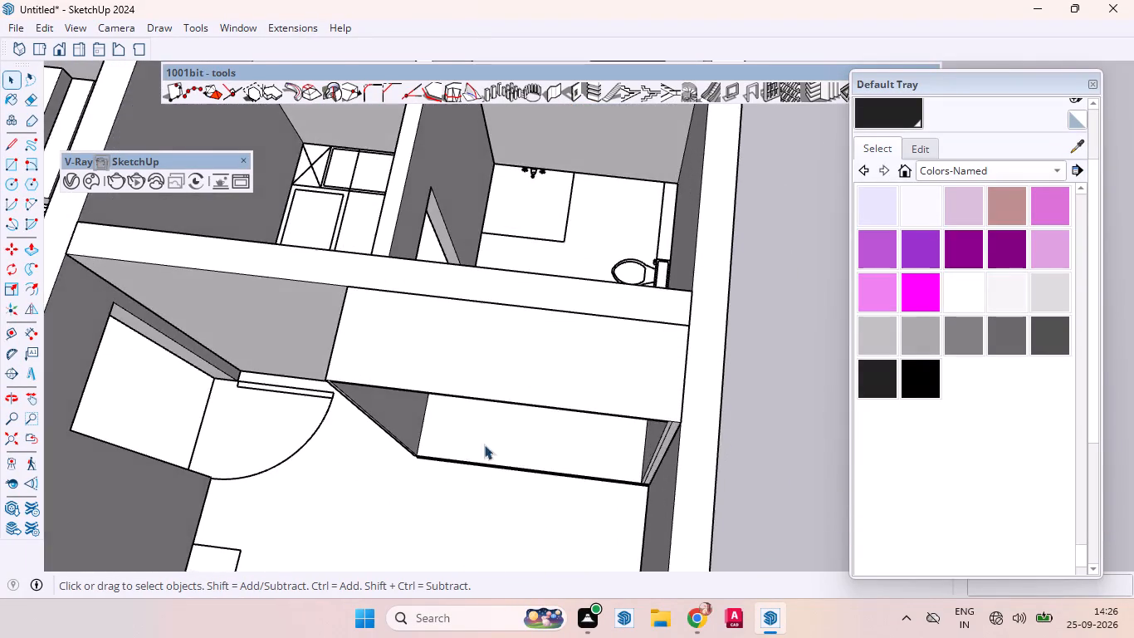
pyautogui.scroll(-1, 521, 348)
pyautogui.scroll(1, 521, 348)
pyautogui.scroll(-20, 521, 347)
pyautogui.scroll(2, 578, 420)
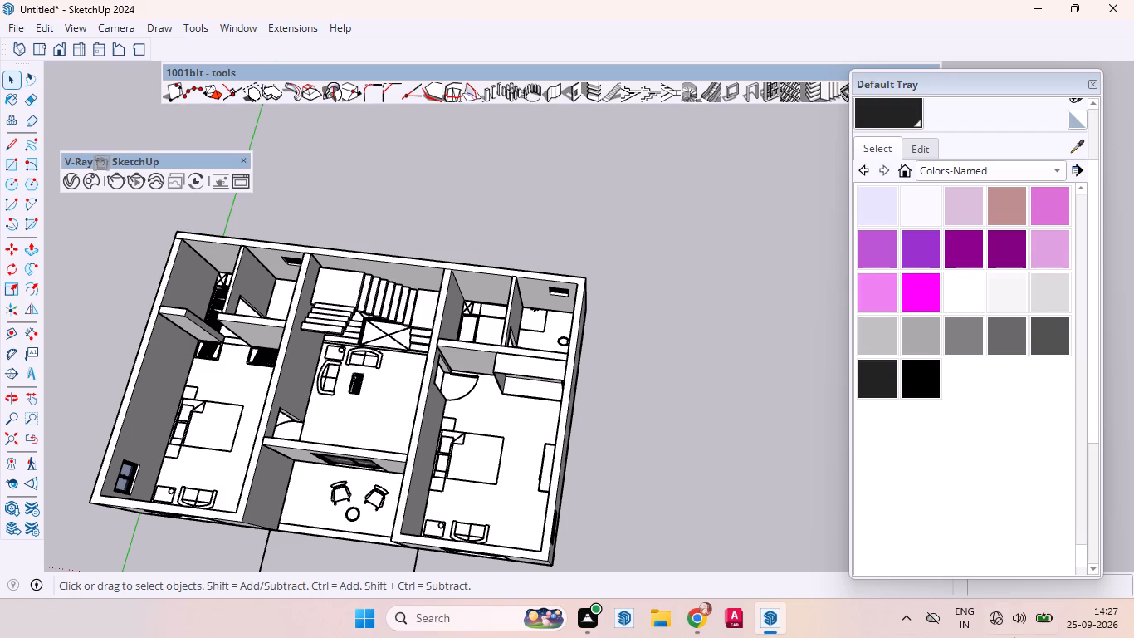
pyautogui.scroll(-5, 672, 348)
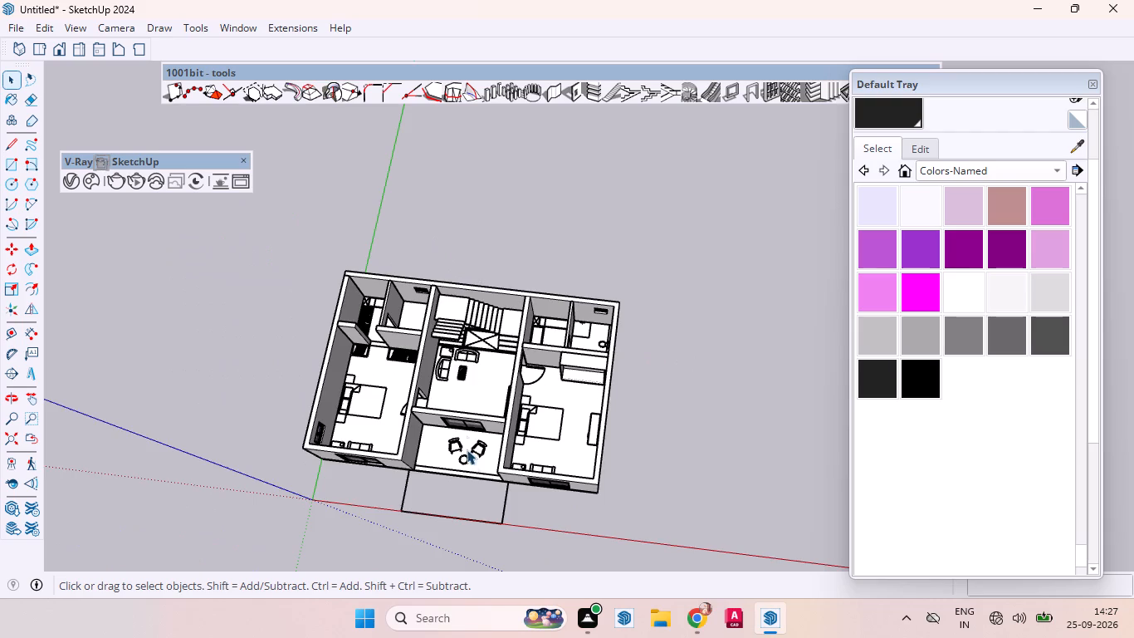
pyautogui.scroll(5, 478, 468)
pyautogui.moveTo(375, 504); pyautogui.dragTo(463, 327, button='middle')
pyautogui.scroll(-6, 453, 341)
pyautogui.scroll(8, 585, 407)
pyautogui.scroll(-2, 548, 355)
pyautogui.scroll(5, 548, 355)
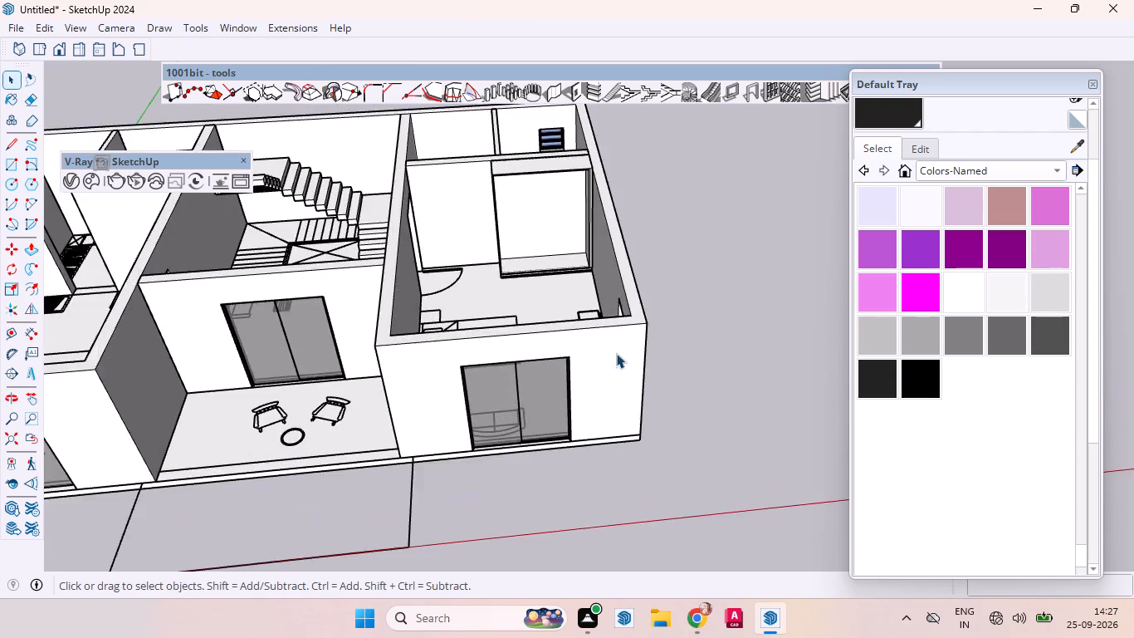
pyautogui.scroll(2, 616, 353)
pyautogui.moveTo(616, 353); pyautogui.dragTo(410, 298, button='middle')
pyautogui.scroll(9, 702, 155)
pyautogui.scroll(-5, 542, 277)
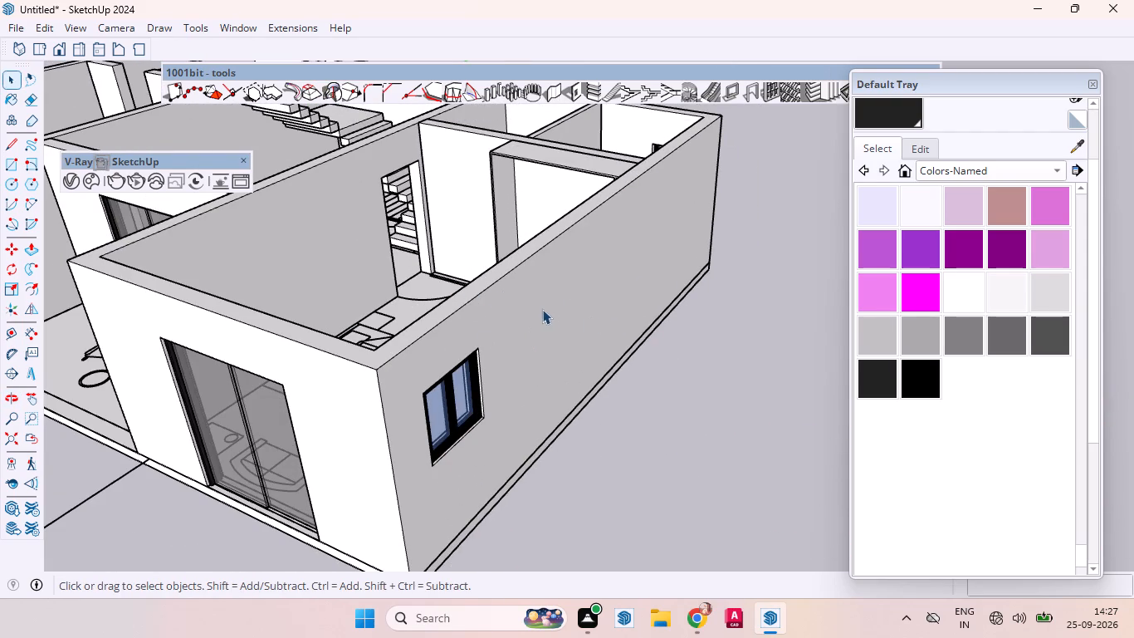
pyautogui.scroll(-7, 573, 298)
pyautogui.moveTo(496, 356); pyautogui.dragTo(613, 368, button='middle')
pyautogui.scroll(-11, 680, 410)
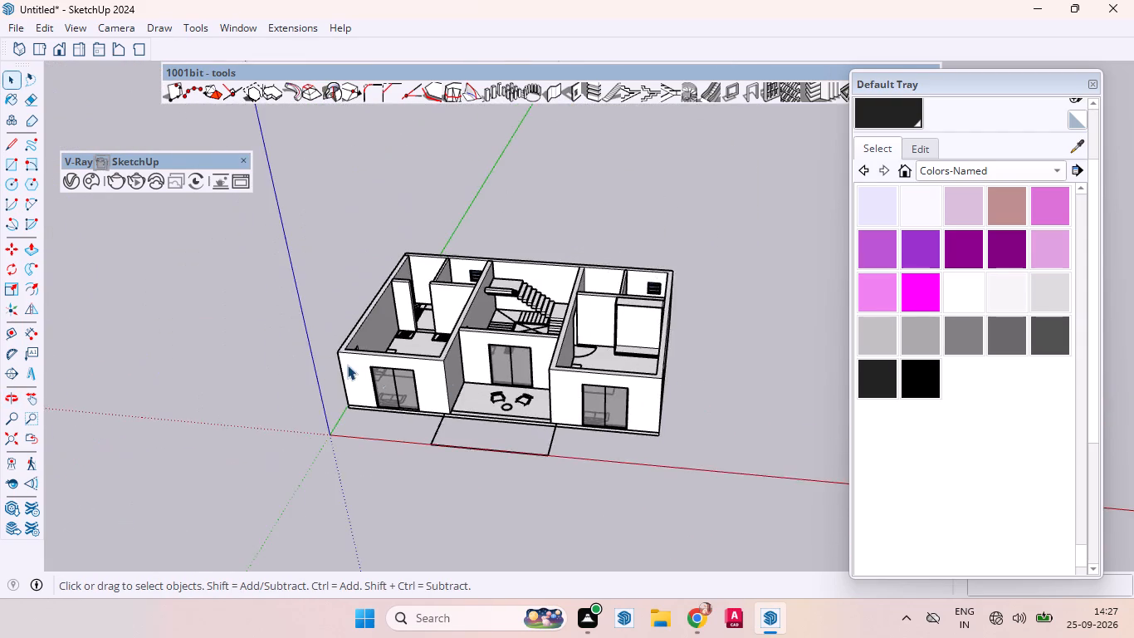
pyautogui.scroll(-2, 347, 361)
pyautogui.scroll(4, 347, 361)
pyautogui.scroll(-10, 496, 307)
pyautogui.moveTo(524, 352); pyautogui.dragTo(557, 535, button='middle')
pyautogui.scroll(13, 472, 334)
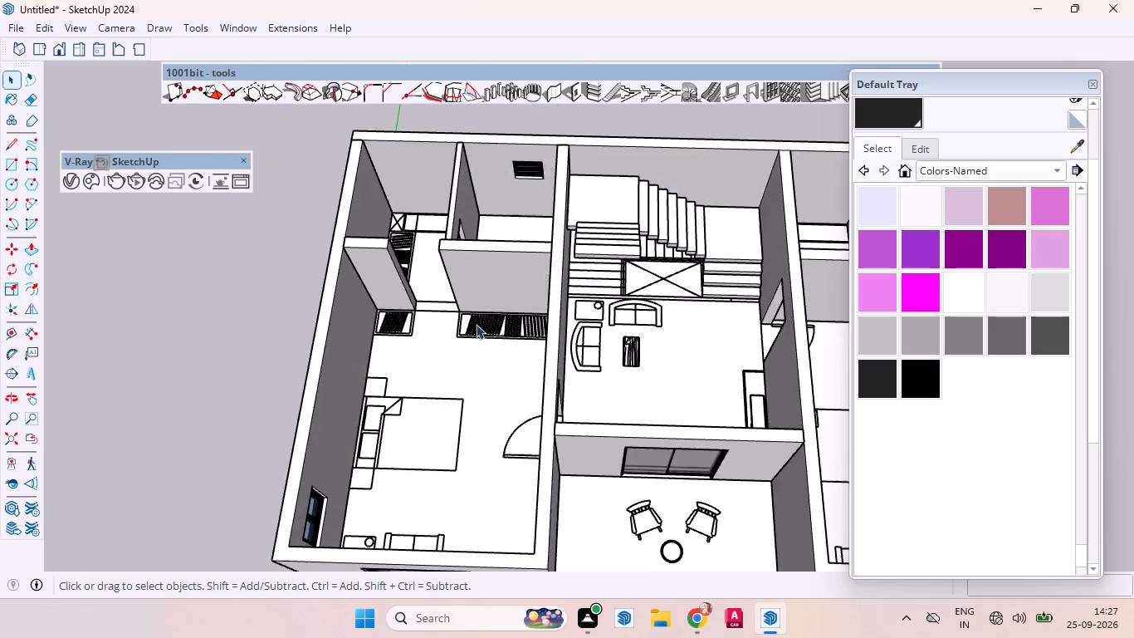
pyautogui.scroll(5, 476, 324)
pyautogui.scroll(-6, 398, 332)
pyautogui.scroll(-5, 486, 301)
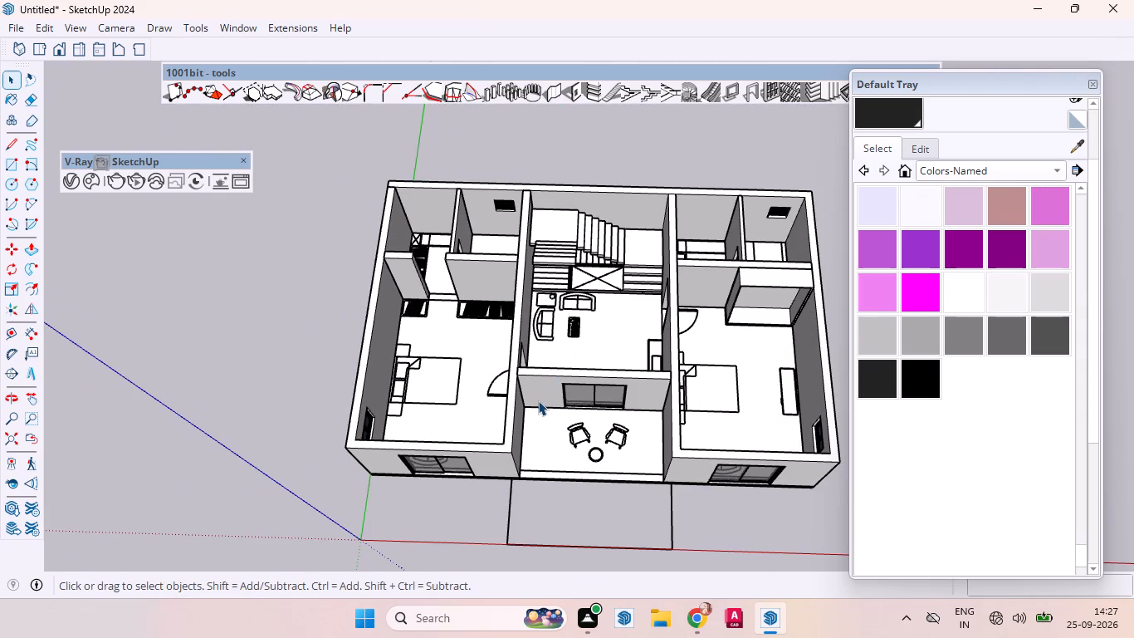
pyautogui.scroll(-2, 442, 379)
pyautogui.scroll(1, 452, 377)
pyautogui.scroll(-3, 456, 377)
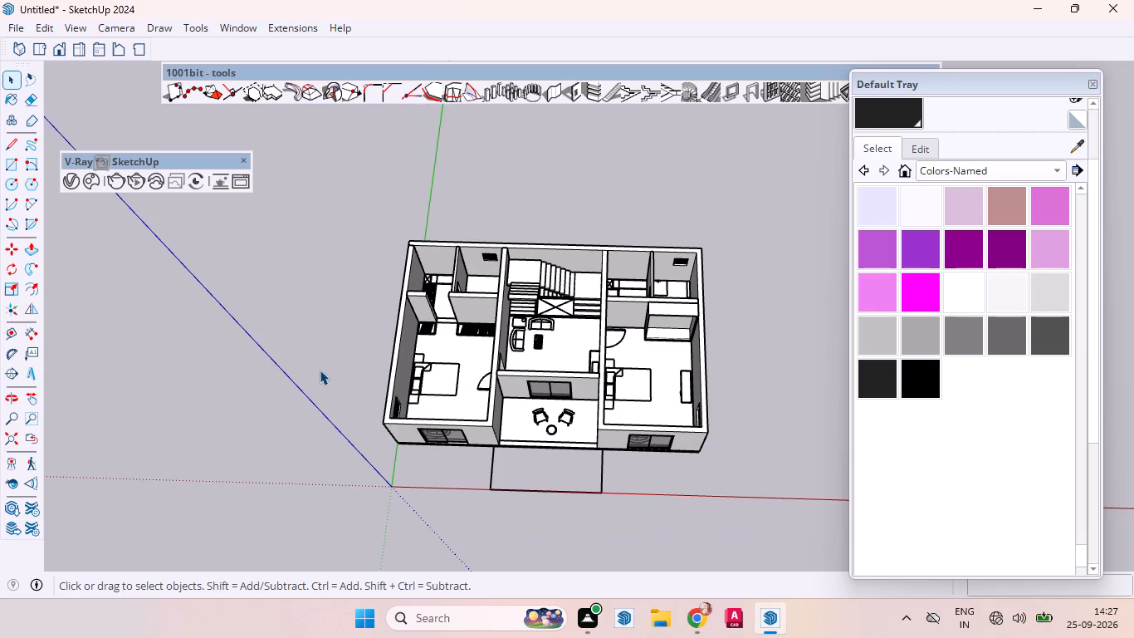
# In a new group, draw rectangles over the left-hand bedroom's two wardrobe footprints, 7' 1/2" by about 2' and about 2' 9" by 2'.
pyautogui.rightClick(331, 361)
pyautogui.click(386, 417)
pyautogui.scroll(6, 423, 328)
pyautogui.scroll(-1, 465, 317)
pyautogui.scroll(11, 468, 316)
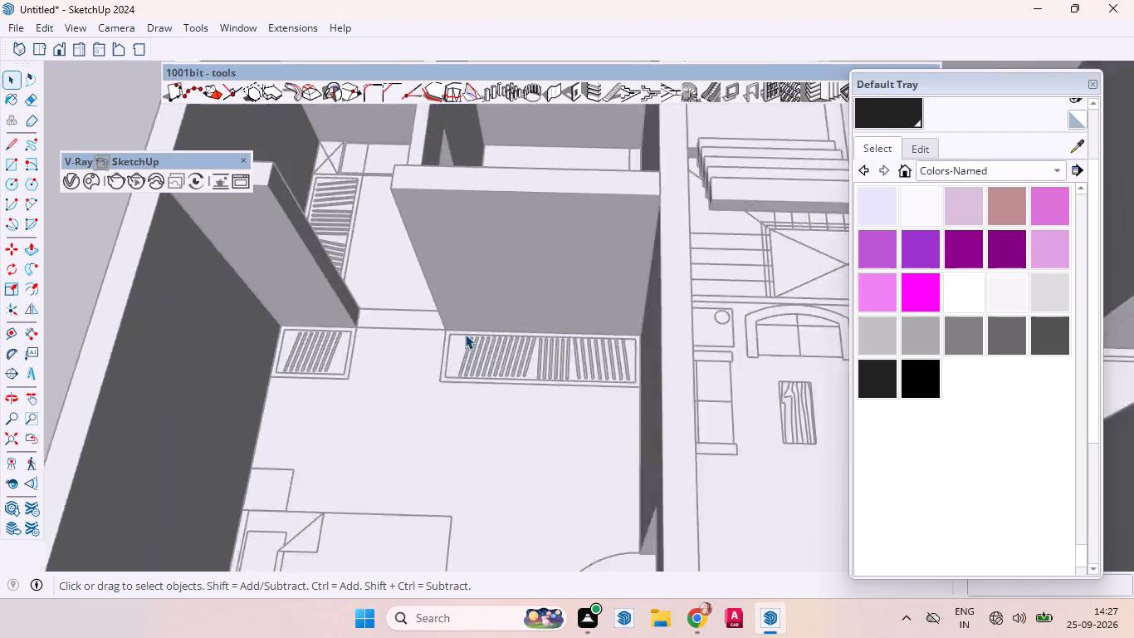
pyautogui.scroll(5, 465, 334)
pyautogui.scroll(-1, 467, 350)
pyautogui.scroll(2, 467, 350)
pyautogui.press('r')
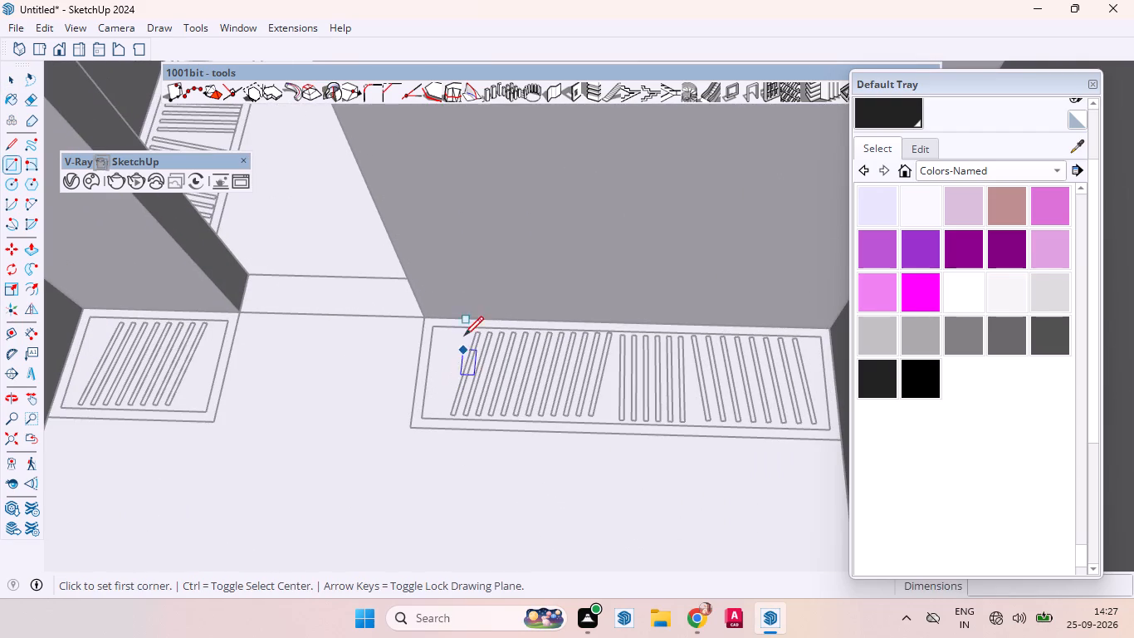
pyautogui.click(426, 317)
pyautogui.scroll(-2, 450, 392)
pyautogui.scroll(1, 448, 392)
pyautogui.scroll(-4, 448, 392)
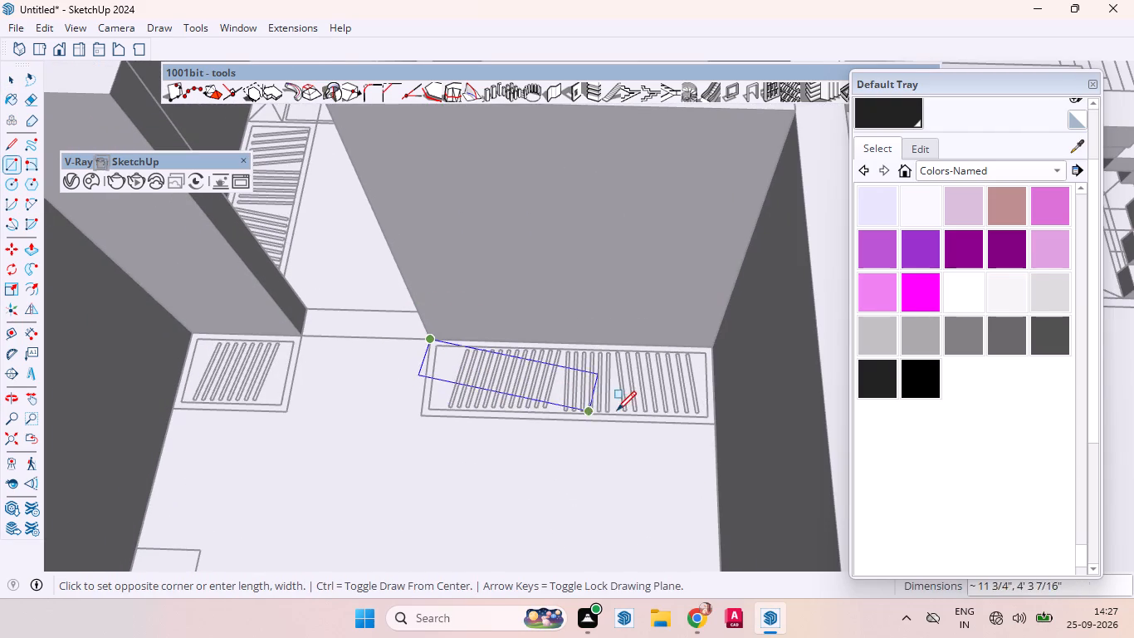
pyautogui.click(716, 424)
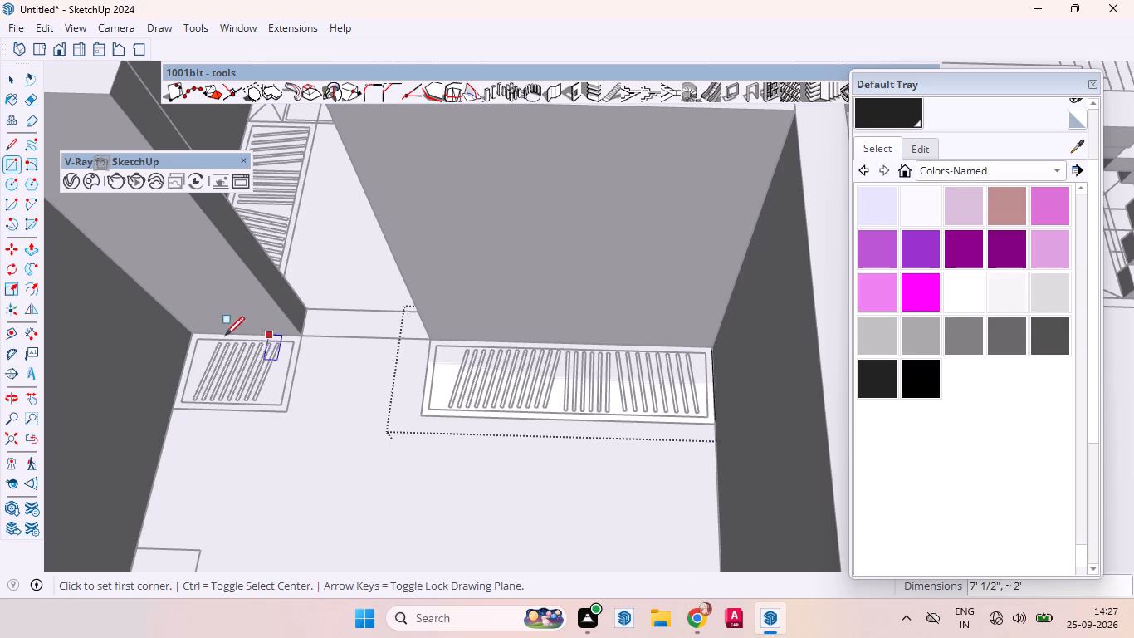
pyautogui.click(190, 334)
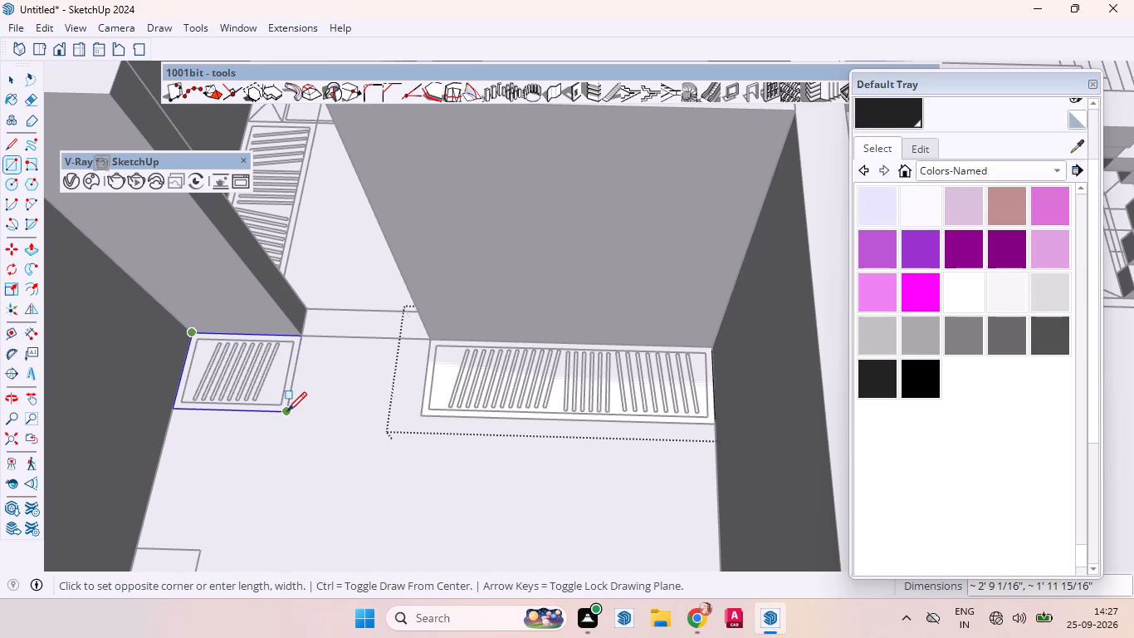
pyautogui.click(287, 411)
# Pull both wardrobe rectangles up 9' with Push/Pull to form solid blocks, and close the group.
pyautogui.press('space')
pyautogui.press('p')
pyautogui.click(486, 383)
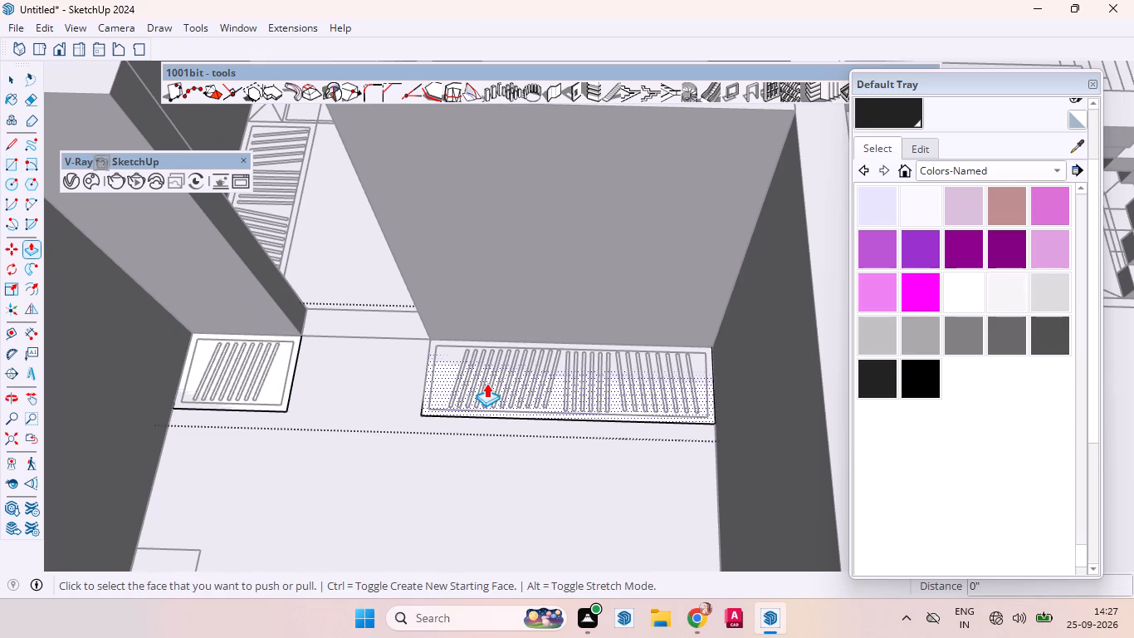
pyautogui.click(819, 338)
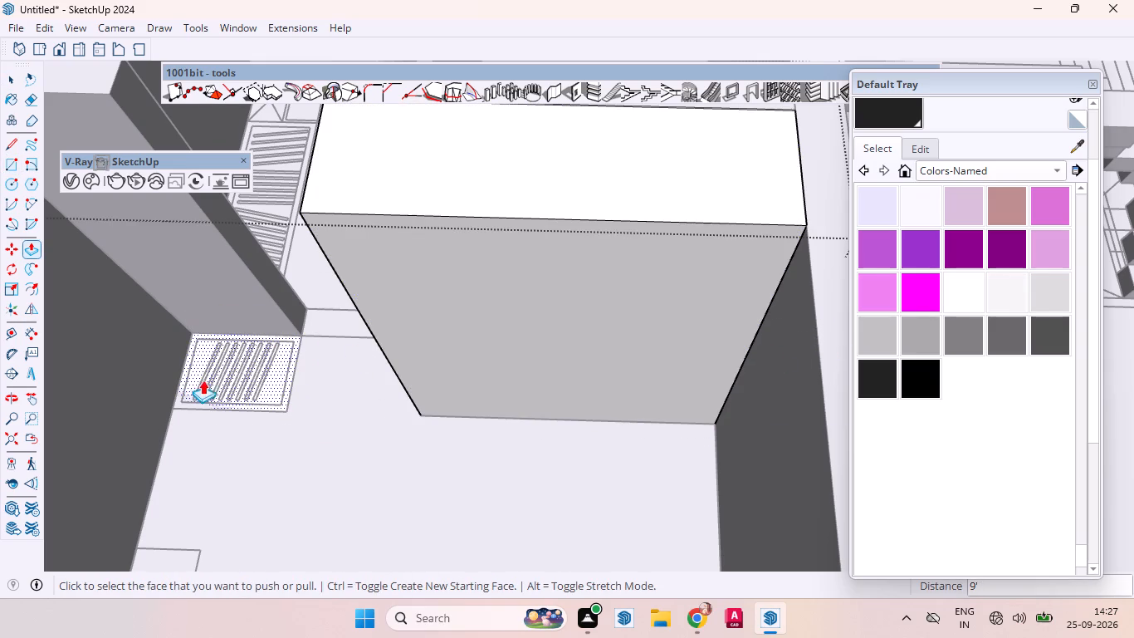
pyautogui.click(209, 380)
pyautogui.click(209, 380)
pyautogui.scroll(-11, 423, 351)
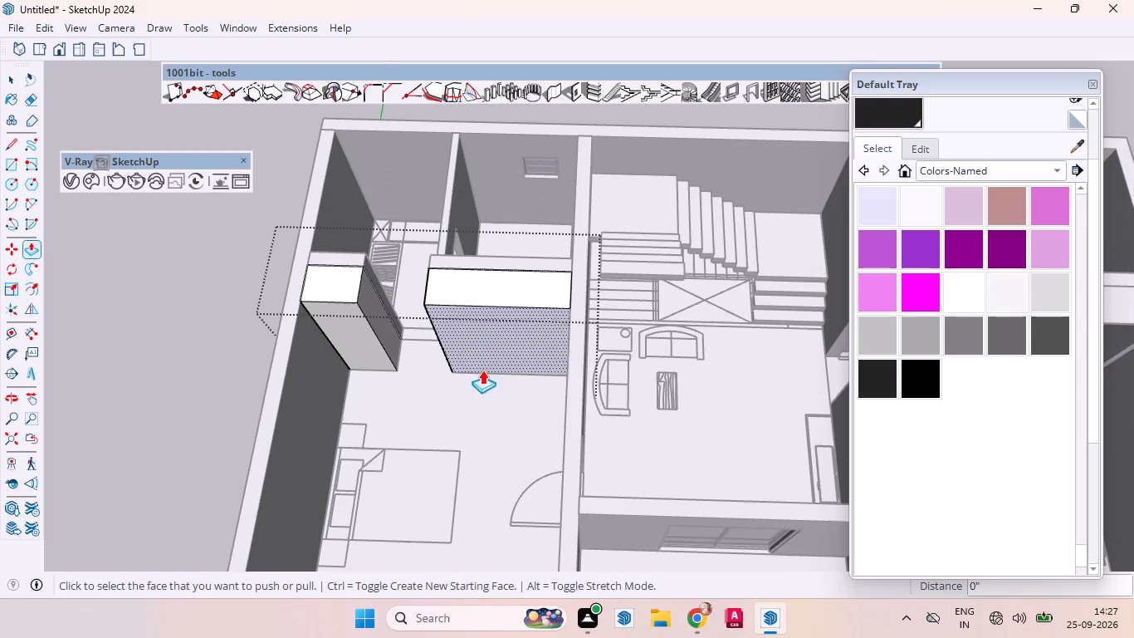
pyautogui.press('space')
pyautogui.press('space')
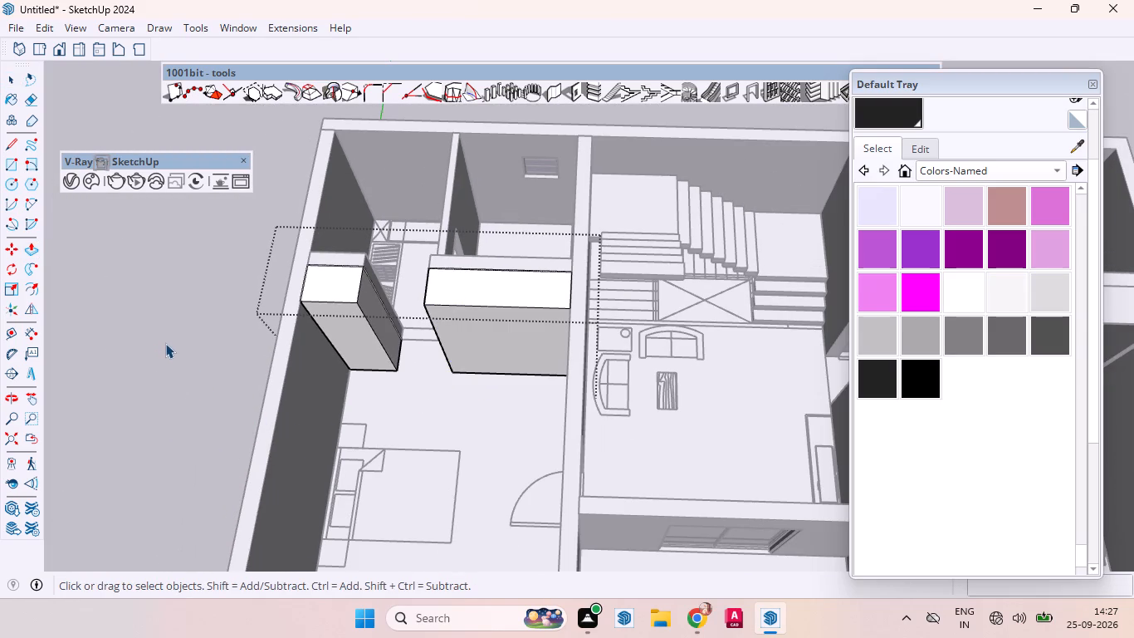
pyautogui.click(165, 343)
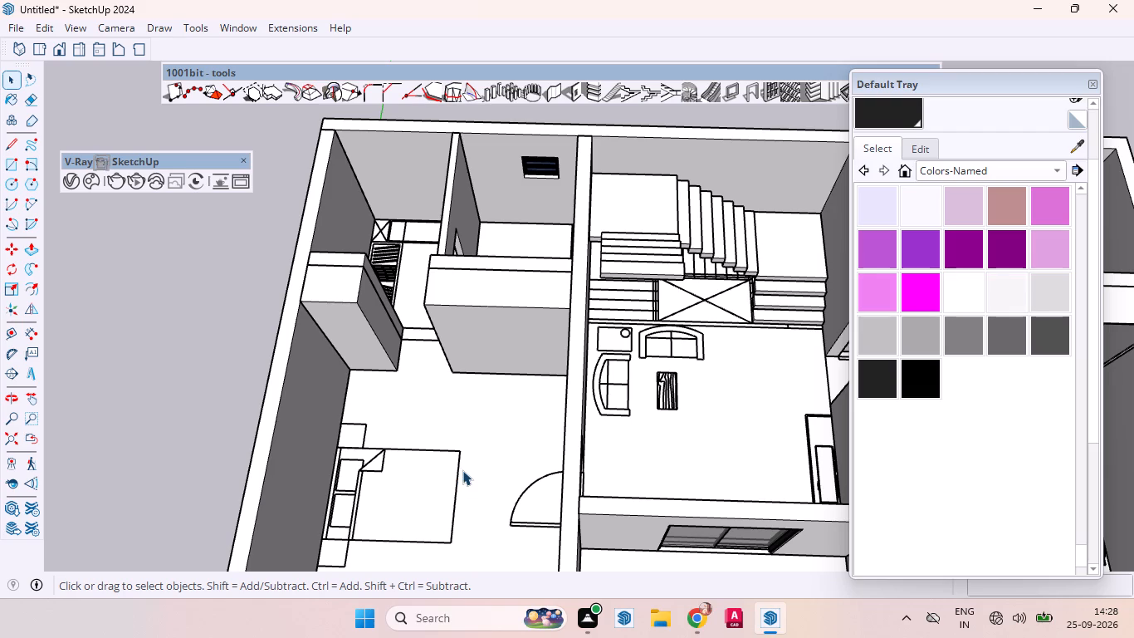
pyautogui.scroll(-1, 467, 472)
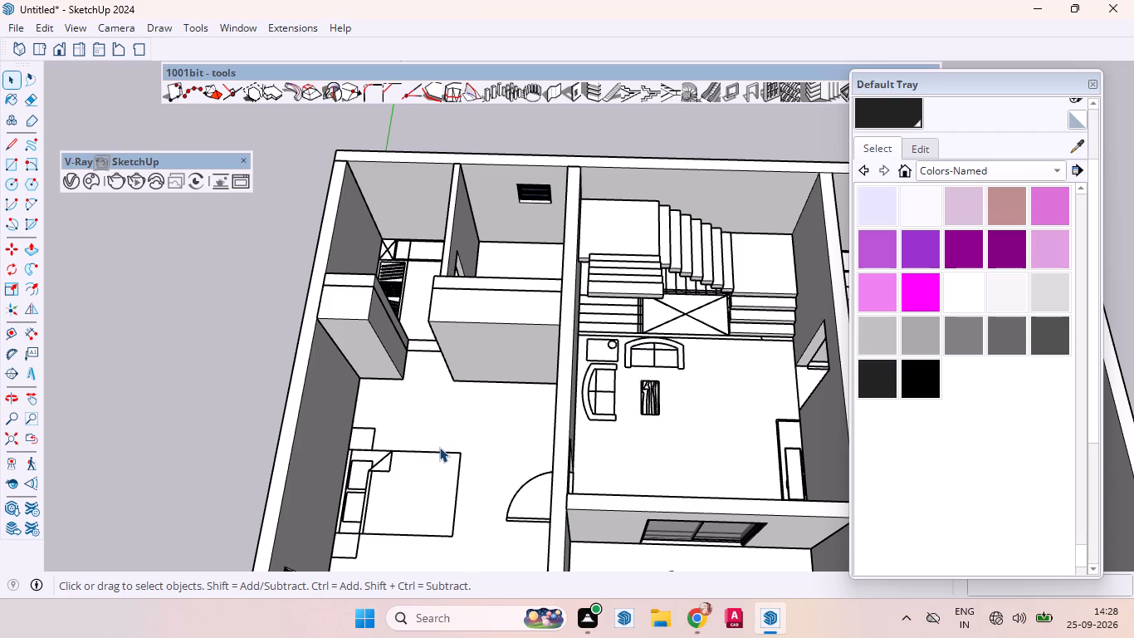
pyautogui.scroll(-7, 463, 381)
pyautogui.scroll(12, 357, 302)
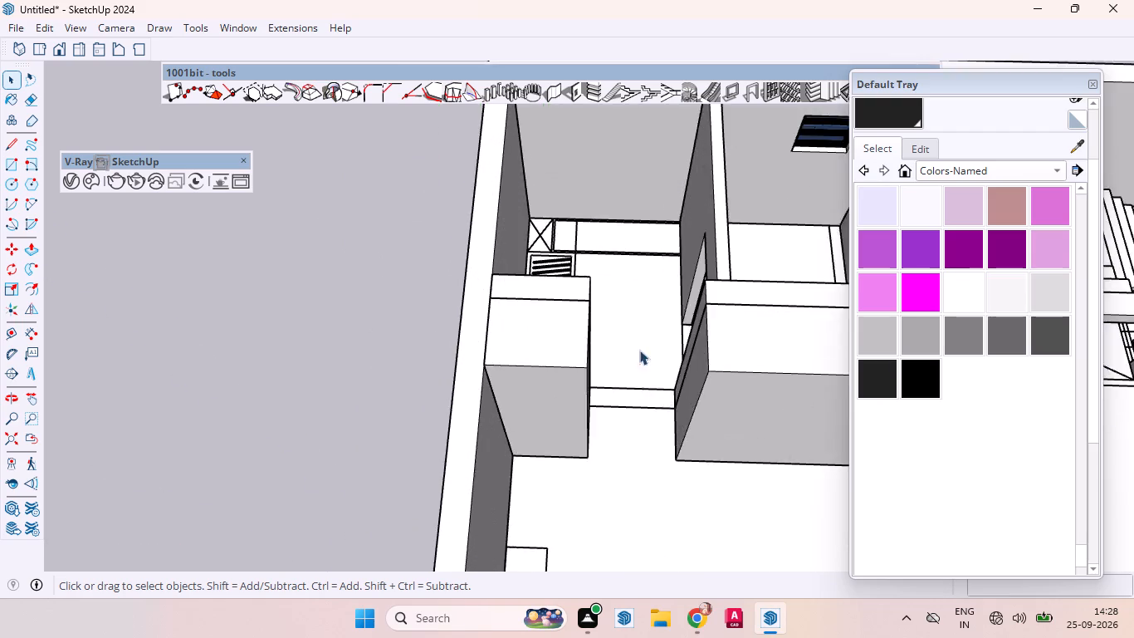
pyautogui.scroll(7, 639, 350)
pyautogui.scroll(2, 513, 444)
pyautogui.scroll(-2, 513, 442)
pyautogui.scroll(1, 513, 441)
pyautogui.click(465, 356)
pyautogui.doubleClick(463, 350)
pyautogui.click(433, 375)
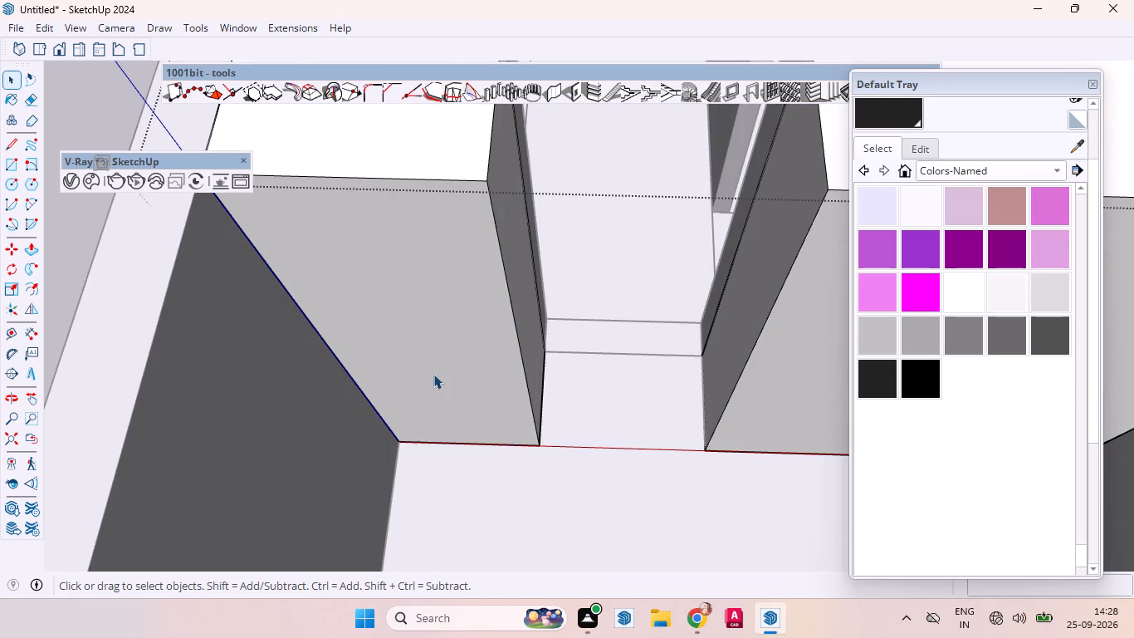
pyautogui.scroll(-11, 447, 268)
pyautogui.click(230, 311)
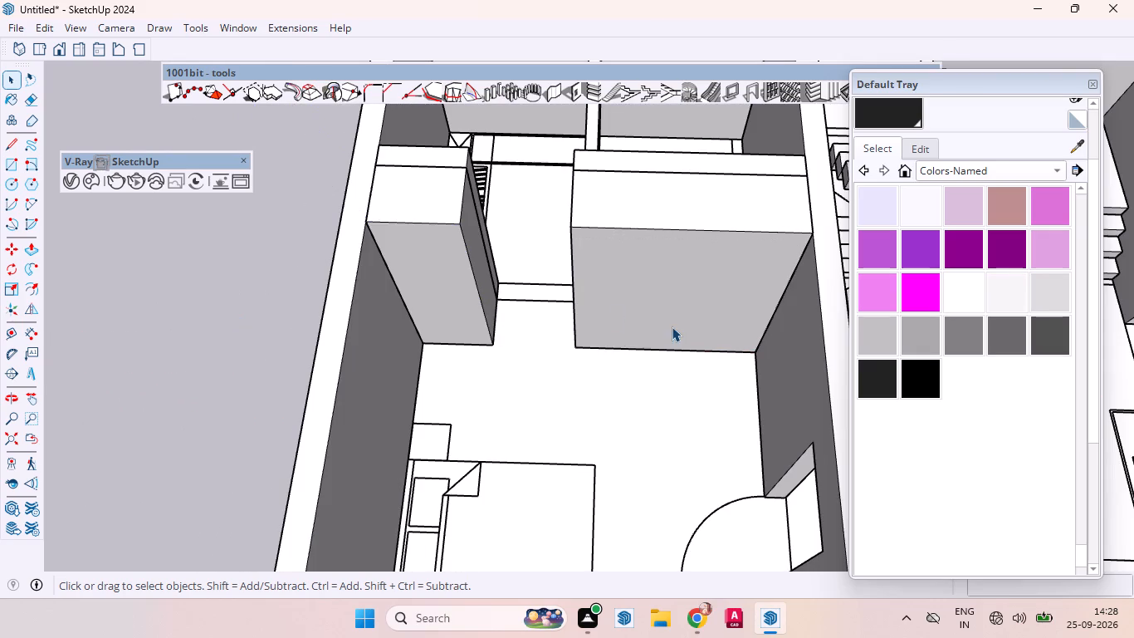
# Open the left-hand bedroom's wardrobe group for editing at the wider block.
pyautogui.click(672, 326)
pyautogui.scroll(2, 657, 320)
pyautogui.tripleClick(653, 313)
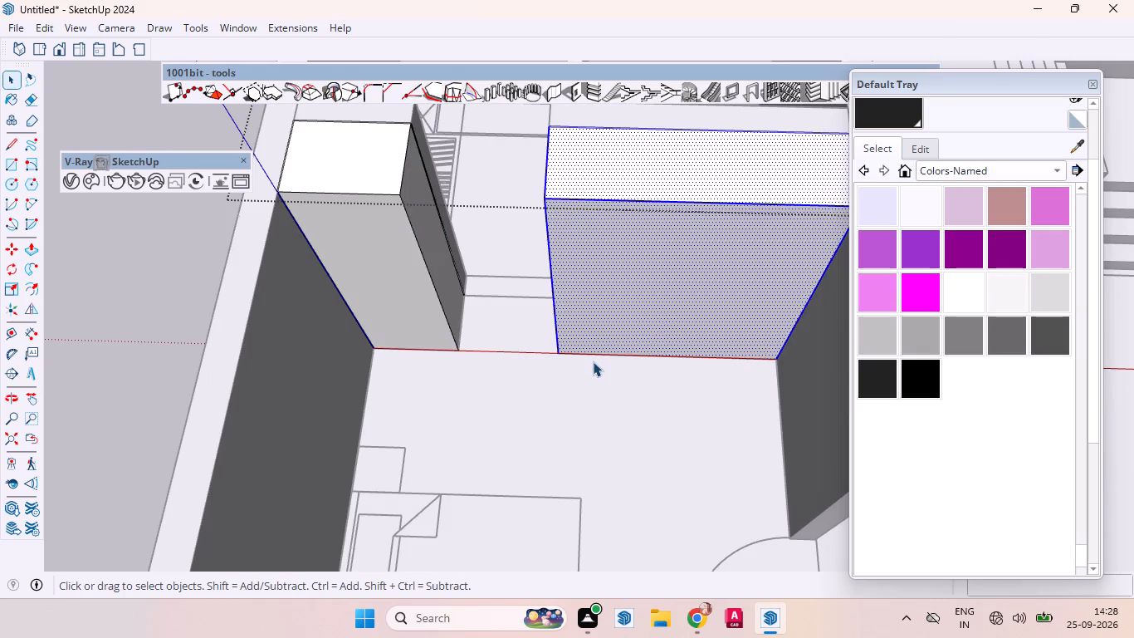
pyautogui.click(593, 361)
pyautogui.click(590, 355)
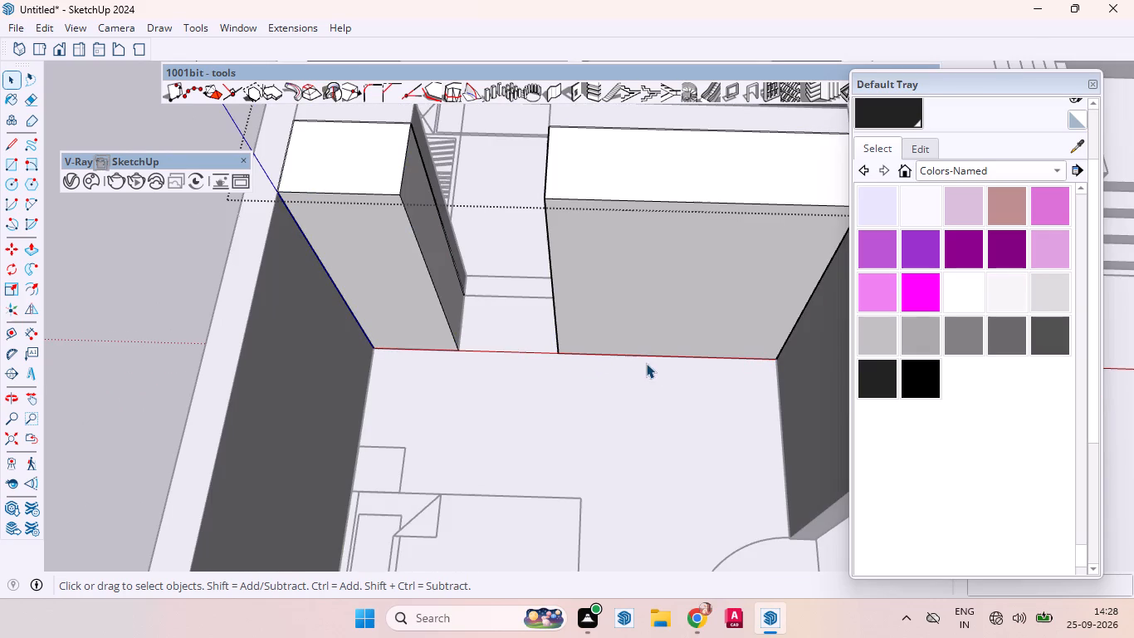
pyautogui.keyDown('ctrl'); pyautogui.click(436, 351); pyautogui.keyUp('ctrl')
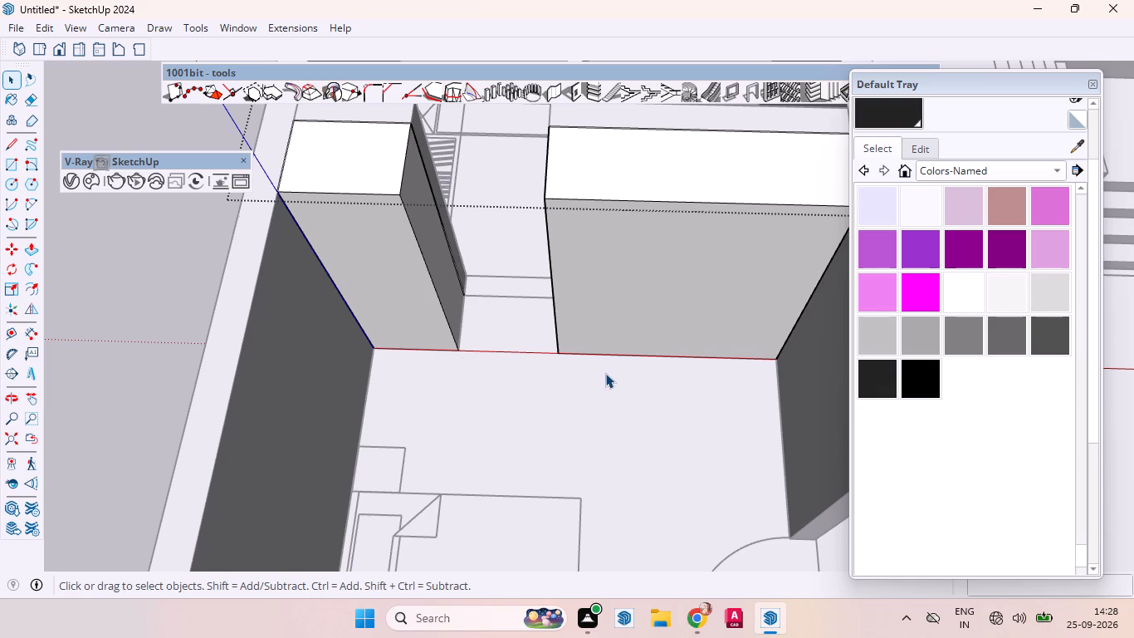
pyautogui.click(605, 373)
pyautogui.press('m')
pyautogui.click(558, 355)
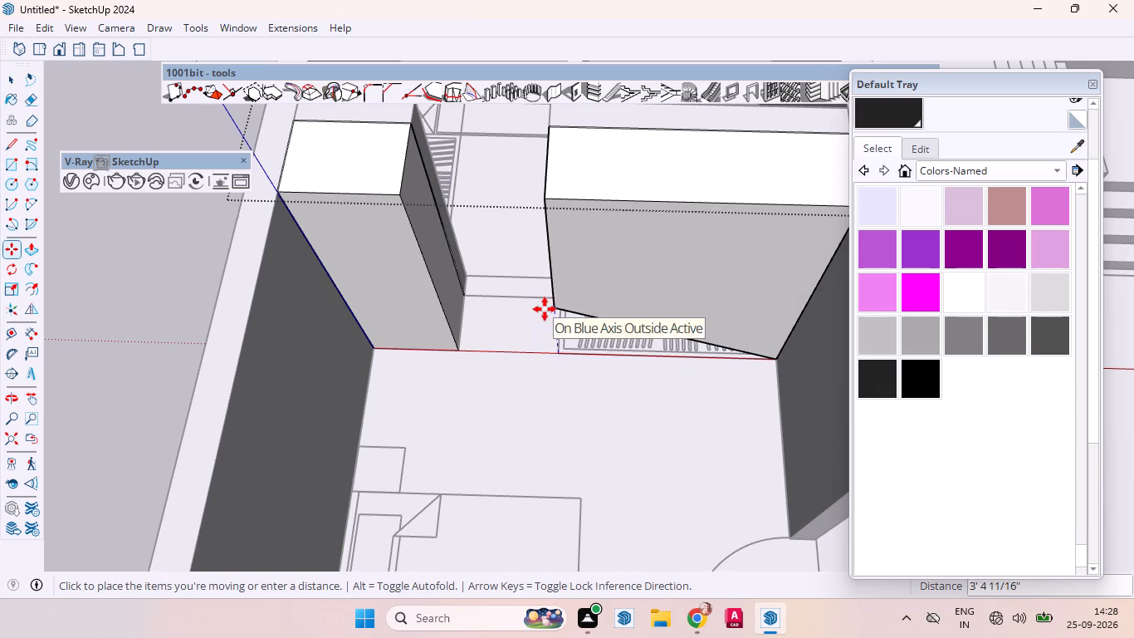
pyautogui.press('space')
# Copy the wider wardrobe block's bottom front edge 4" upward to mark the skirting strip.
pyautogui.scroll(6, 585, 352)
pyautogui.moveTo(509, 362); pyautogui.dragTo(687, 255, button='middle')
pyautogui.scroll(2, 615, 305)
pyautogui.scroll(-1, 615, 305)
pyautogui.scroll(6, 615, 305)
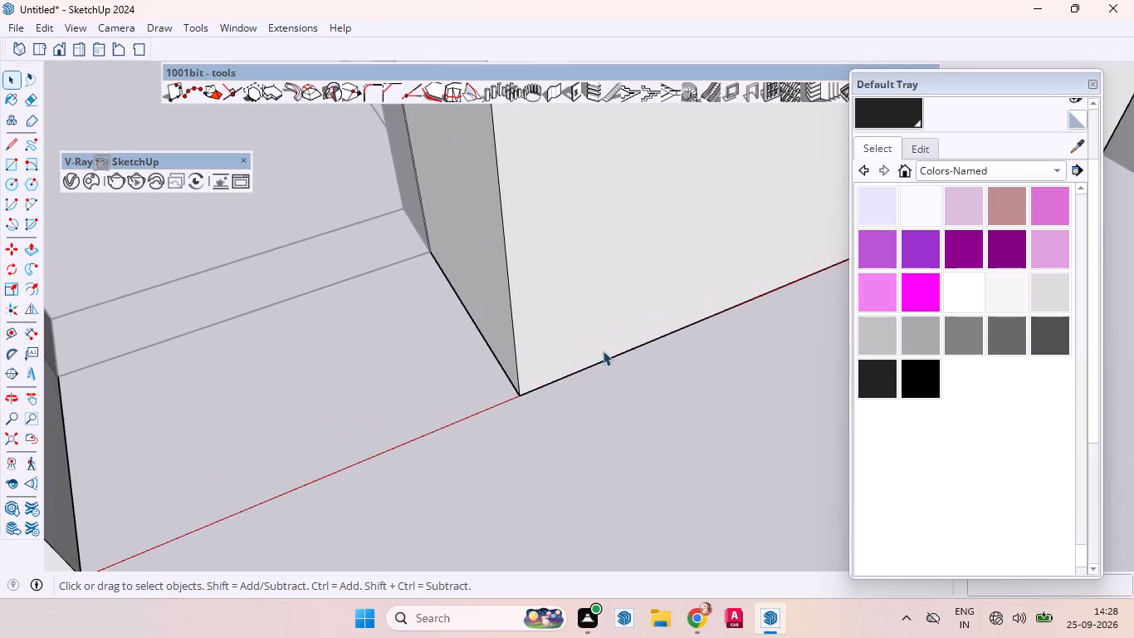
pyautogui.click(560, 379)
pyautogui.press('m')
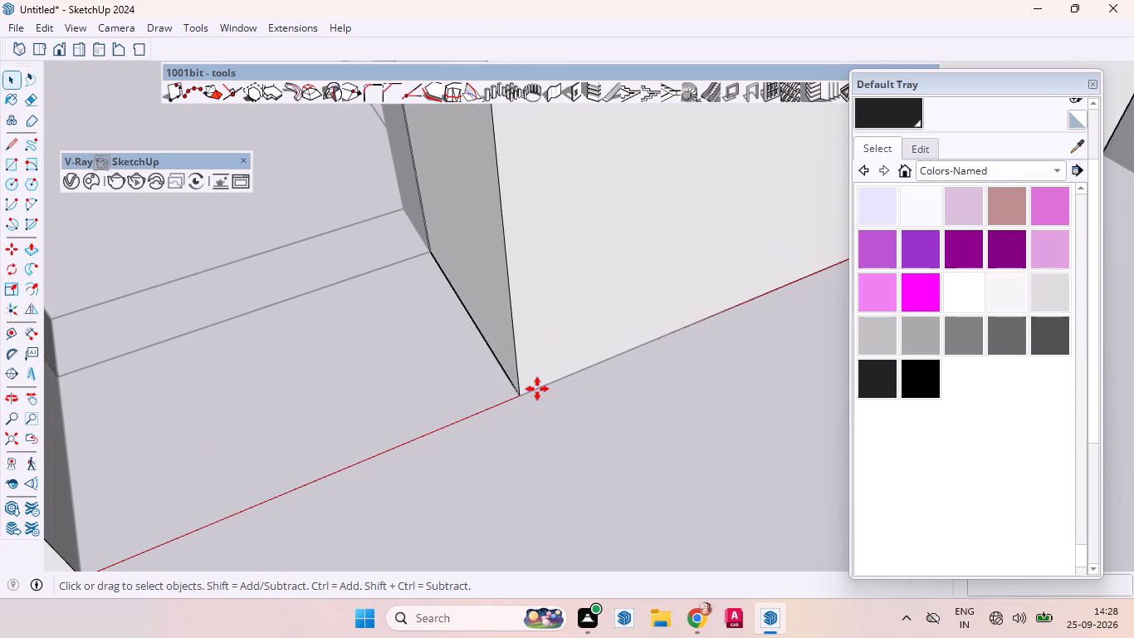
pyautogui.click(521, 397)
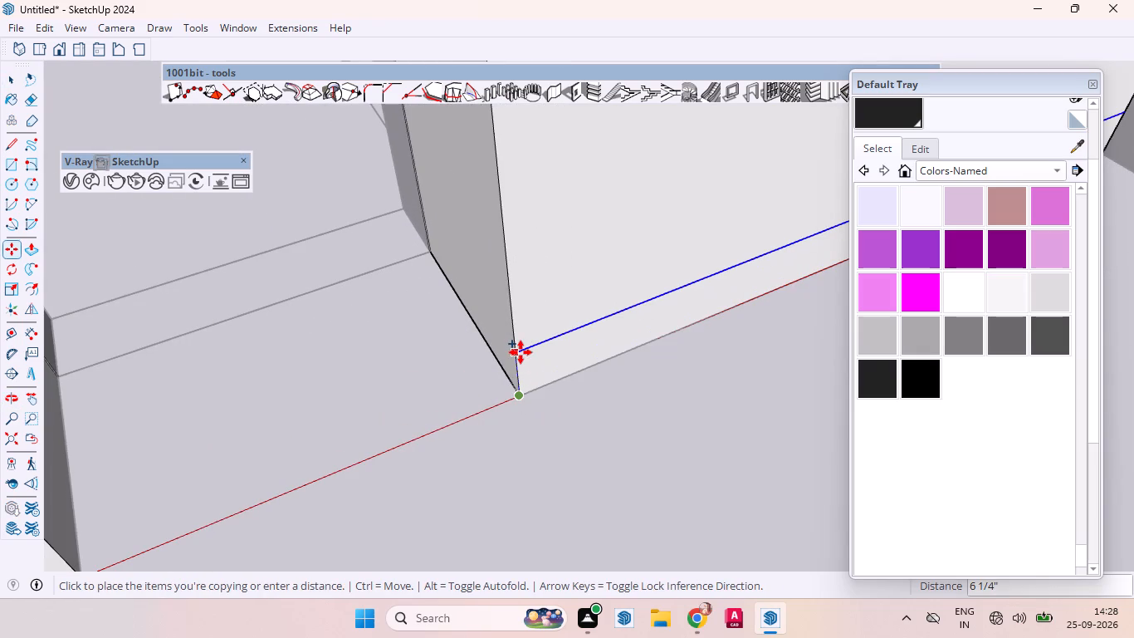
pyautogui.press('4')
pyautogui.press('Return')
pyautogui.press('space')
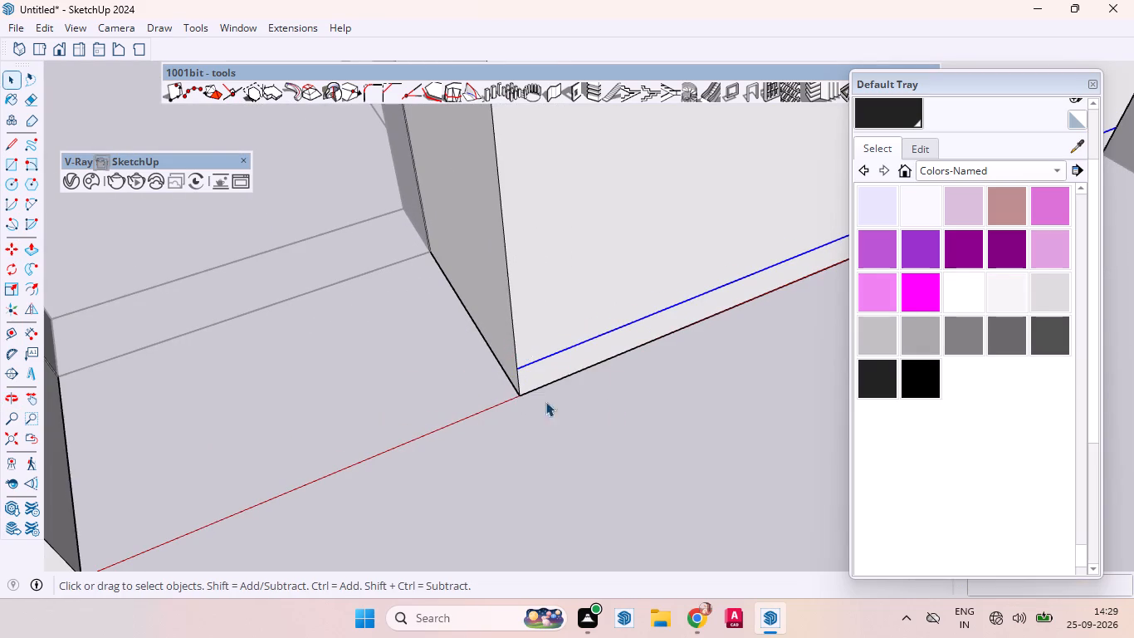
# Copy the narrower wardrobe block's bottom front edge 4" upward to mark its skirting strip.
pyautogui.scroll(-8, 608, 323)
pyautogui.click(602, 338)
pyautogui.scroll(3, 378, 424)
pyautogui.scroll(-1, 375, 426)
pyautogui.scroll(7, 371, 429)
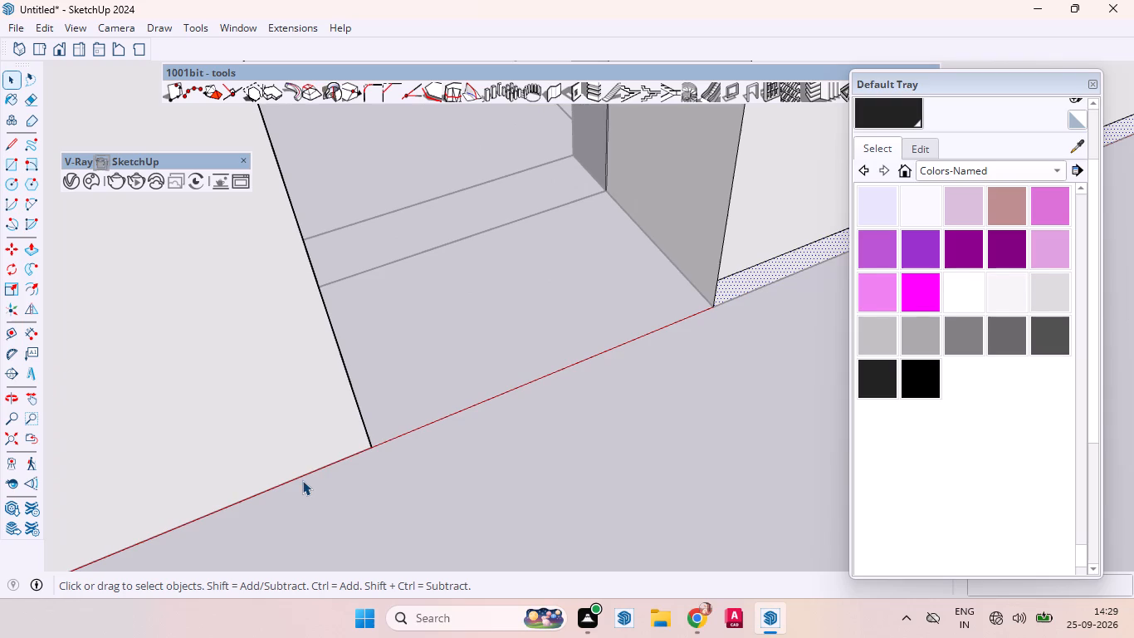
pyautogui.click(310, 472)
pyautogui.doubleClick(293, 425)
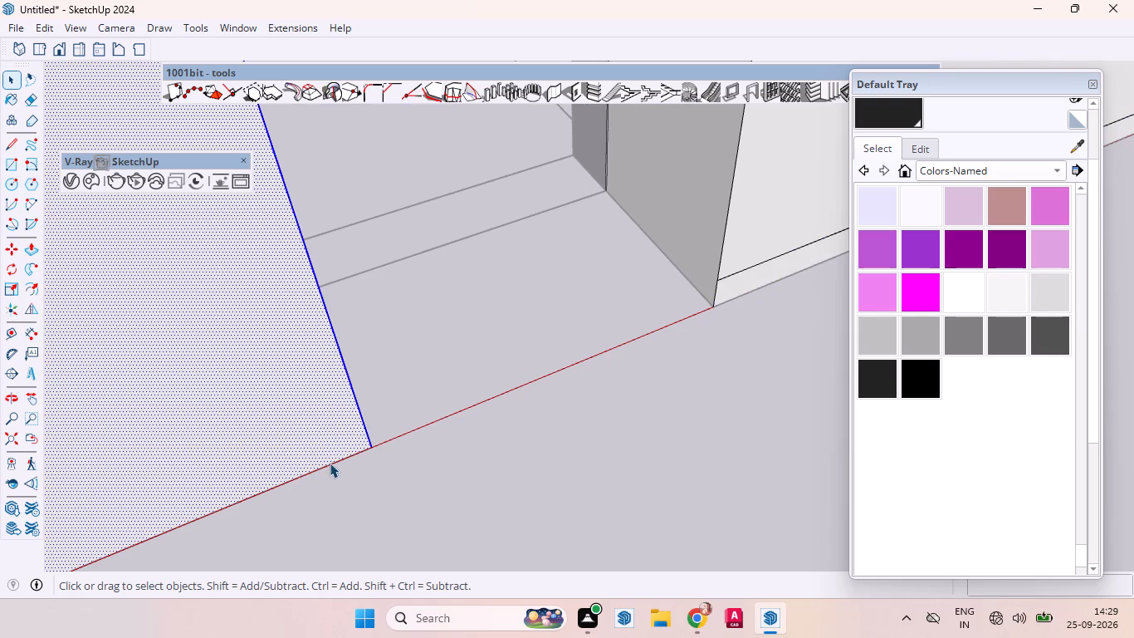
pyautogui.click(336, 459)
pyautogui.click(352, 458)
pyautogui.press('m')
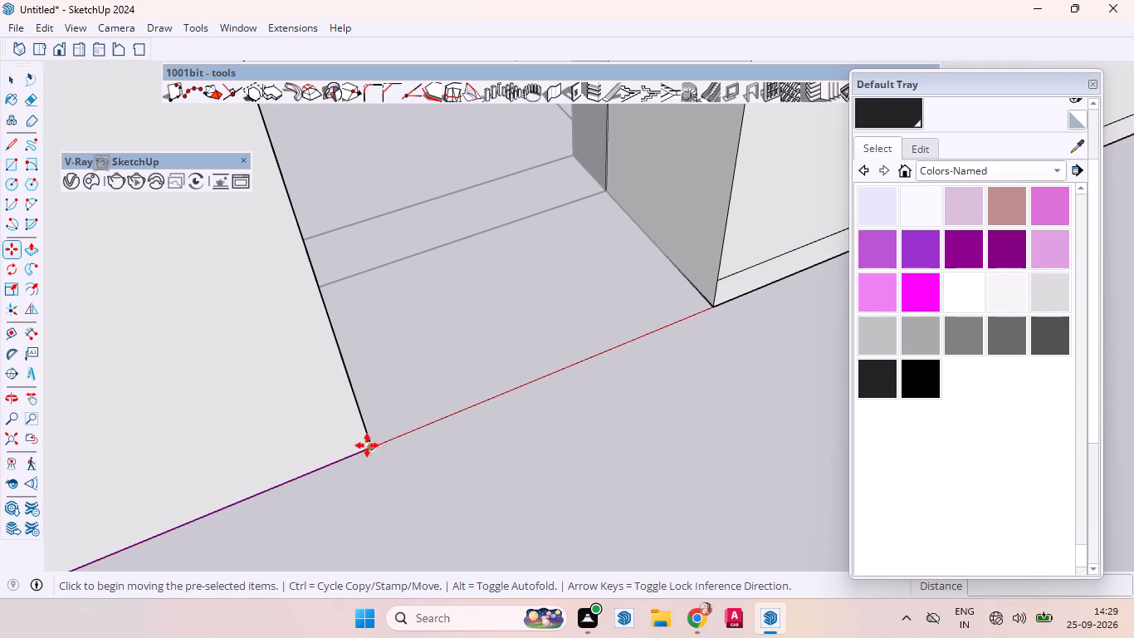
pyautogui.click(372, 449)
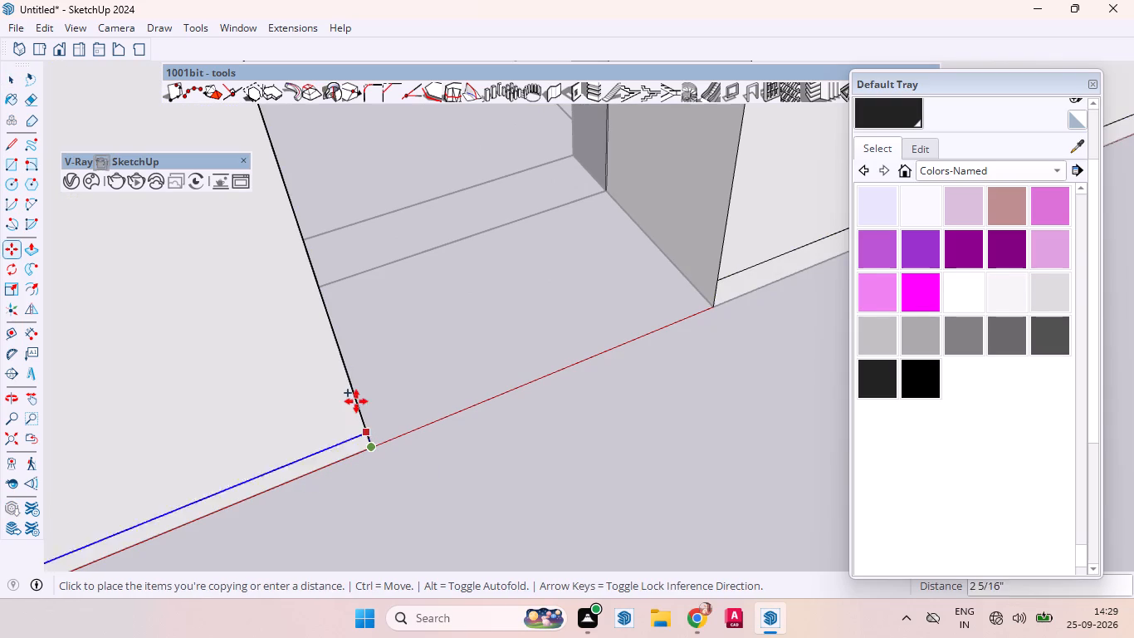
pyautogui.press('4')
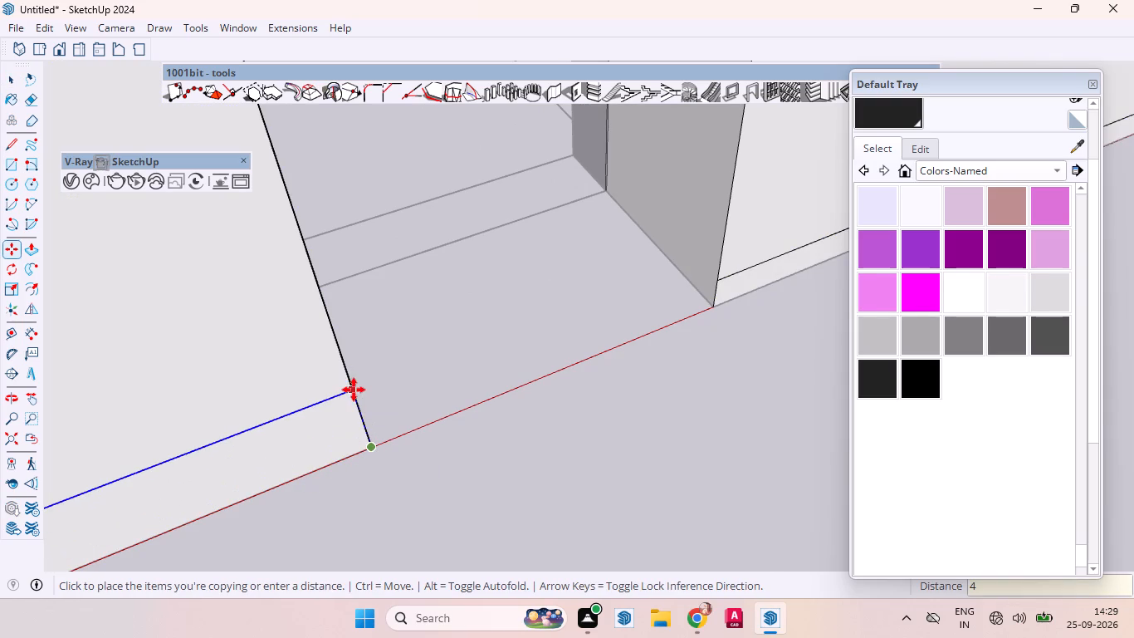
pyautogui.press('Return')
pyautogui.press('space')
# Copy the wider wardrobe block's vertical front edge beside the wall 2" inward across its front face.
pyautogui.scroll(-13, 472, 392)
pyautogui.moveTo(491, 386); pyautogui.dragTo(349, 411, button='middle')
pyautogui.scroll(1, 349, 410)
pyautogui.scroll(-5, 332, 411)
pyautogui.scroll(6, 616, 262)
pyautogui.moveTo(594, 276); pyautogui.dragTo(727, 244, button='middle')
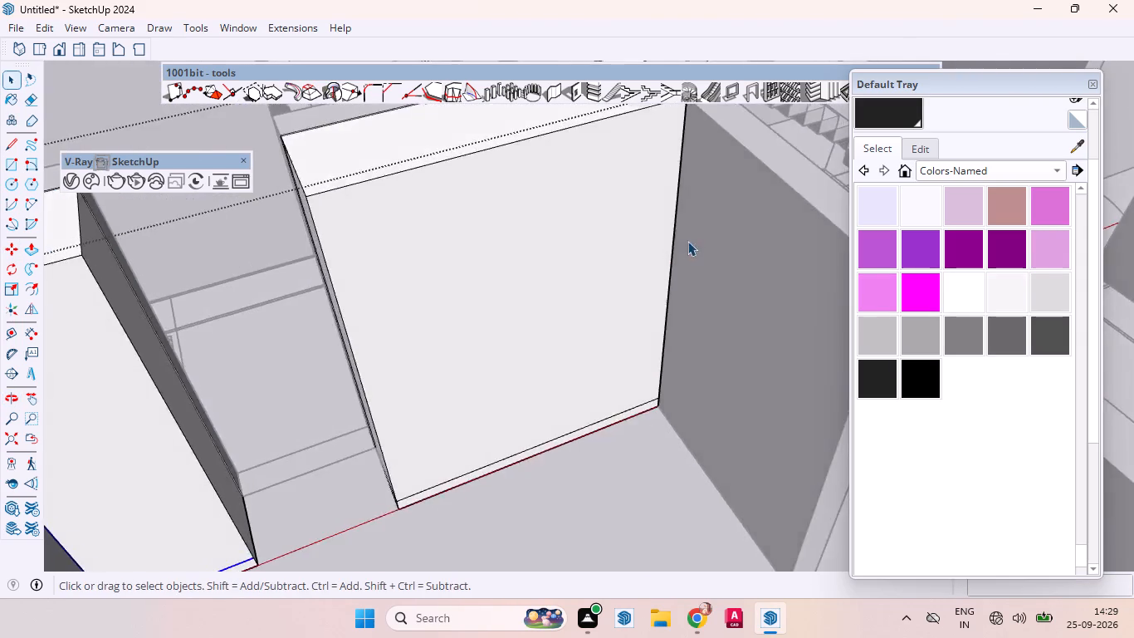
pyautogui.scroll(7, 687, 241)
pyautogui.scroll(-2, 687, 240)
pyautogui.scroll(2, 687, 240)
pyautogui.click(657, 245)
pyautogui.click(661, 248)
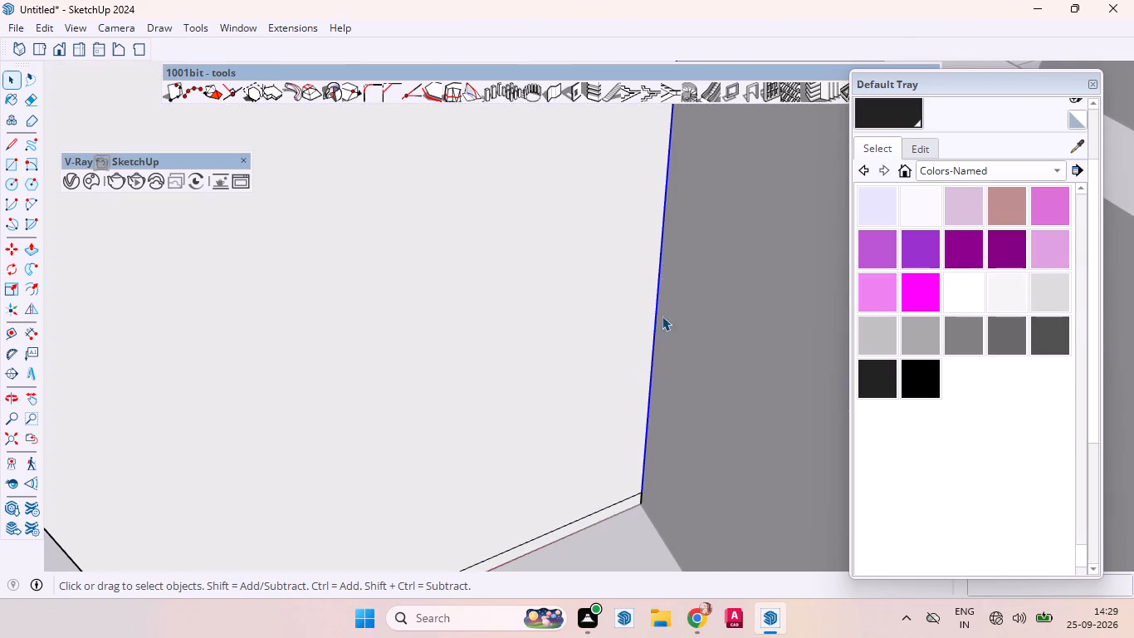
pyautogui.press('m')
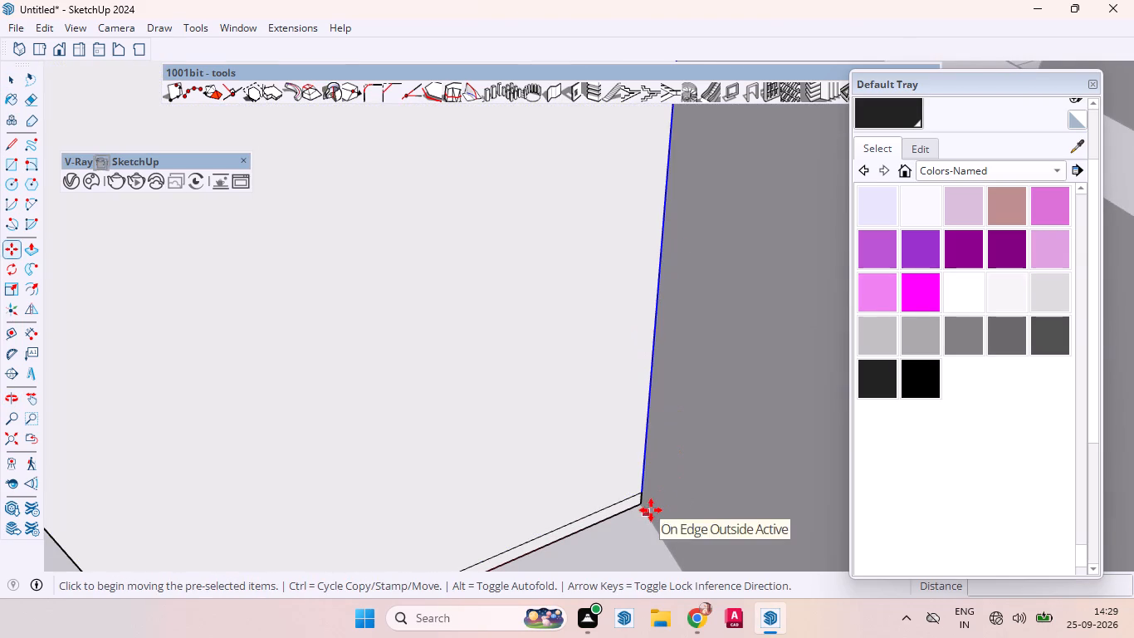
pyautogui.click(643, 493)
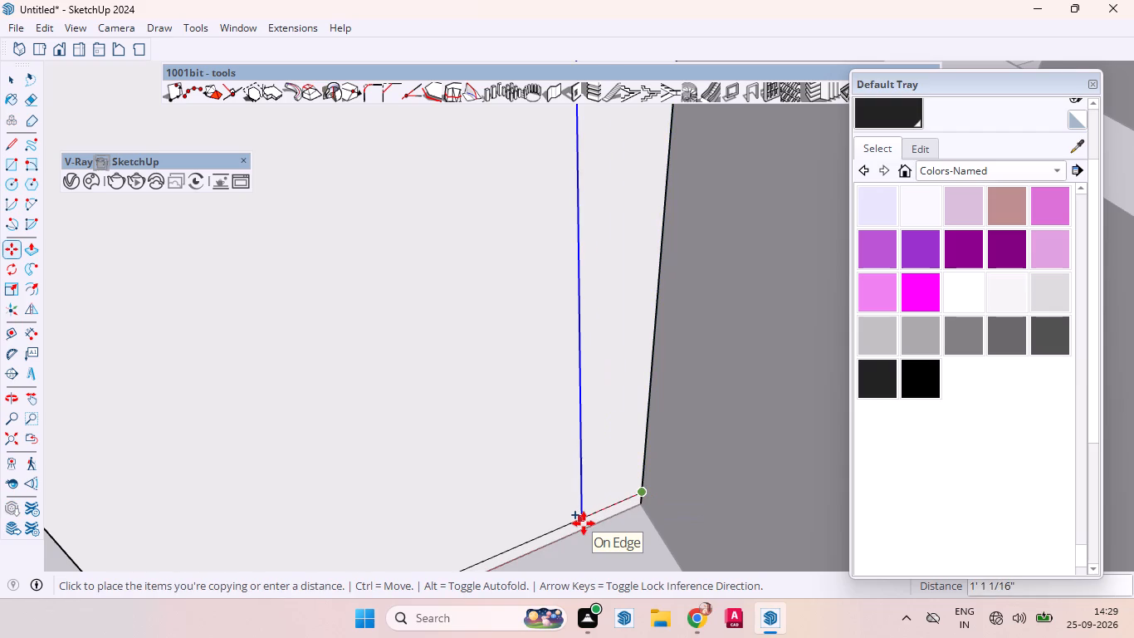
pyautogui.press('2')
pyautogui.press('Return')
pyautogui.press('space')
# Copy the narrower wardrobe block's vertical front edge beside the outer wall 2" inward across its front face.
pyautogui.scroll(-2, 656, 354)
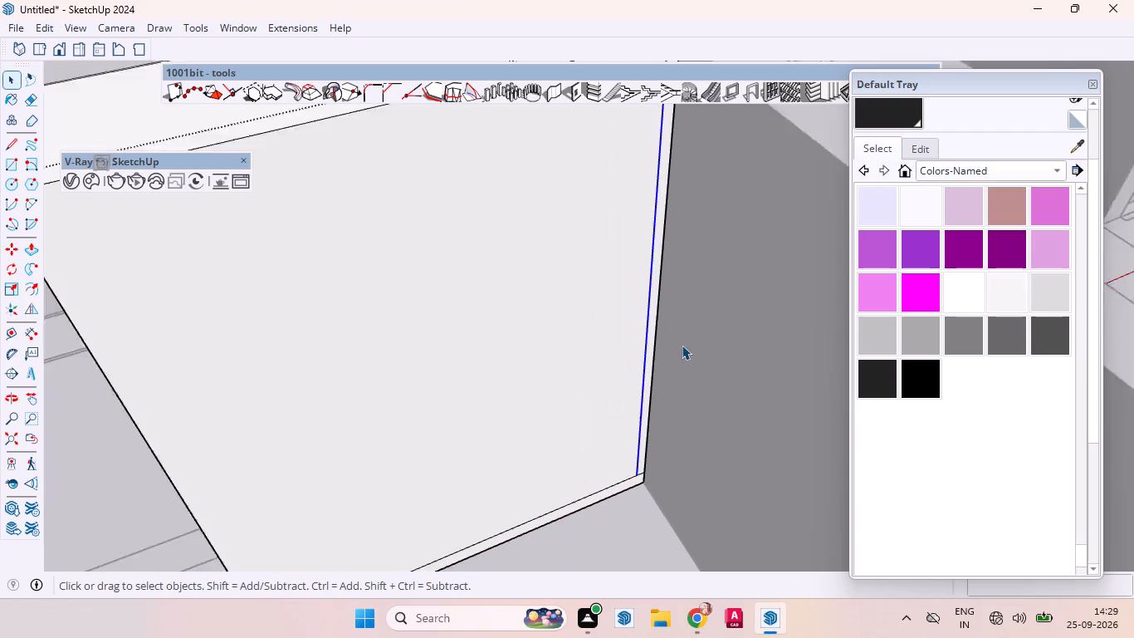
pyautogui.scroll(-8, 682, 345)
pyautogui.scroll(5, 248, 502)
pyautogui.moveTo(319, 488); pyautogui.dragTo(197, 459, button='middle')
pyautogui.scroll(4, 193, 441)
pyautogui.scroll(-1, 193, 434)
pyautogui.scroll(1, 193, 434)
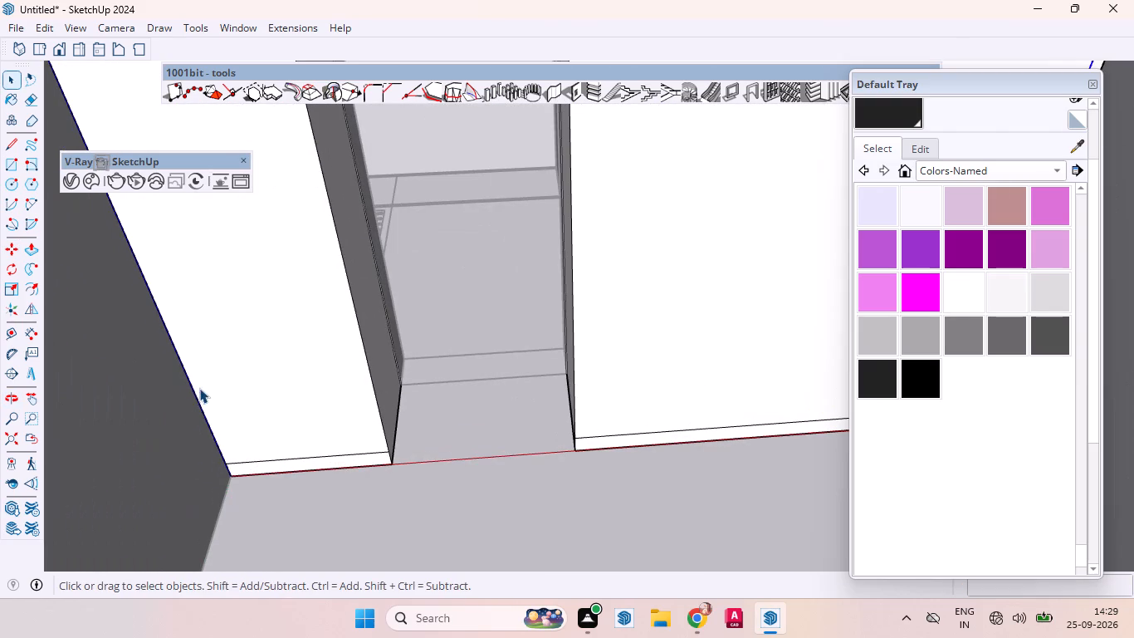
pyautogui.click(193, 390)
pyautogui.scroll(3, 222, 474)
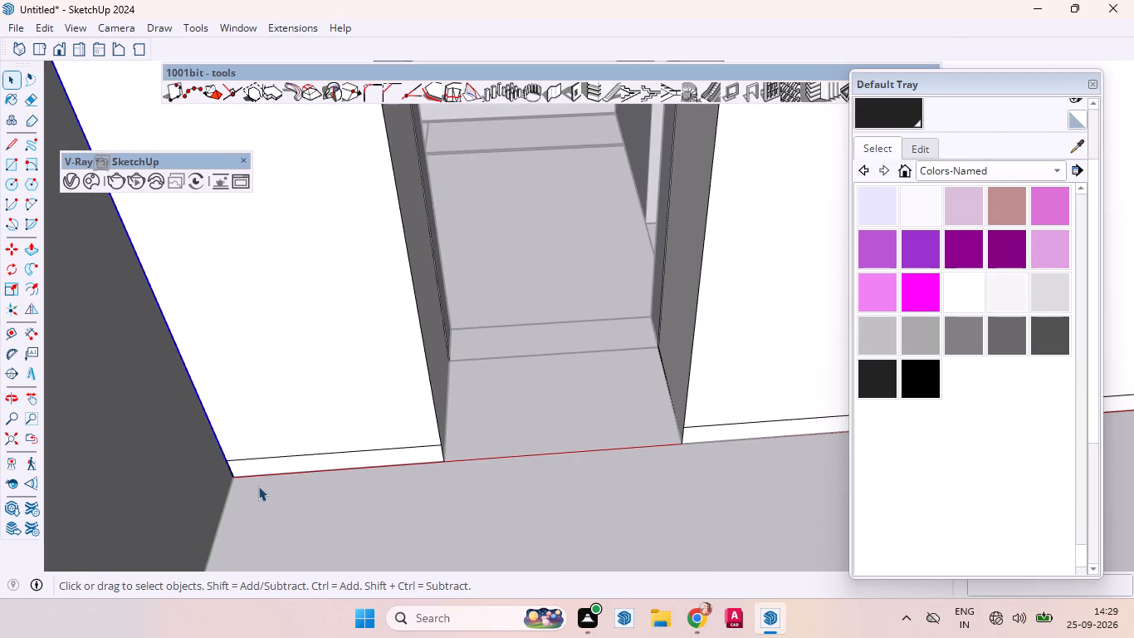
pyautogui.press('m')
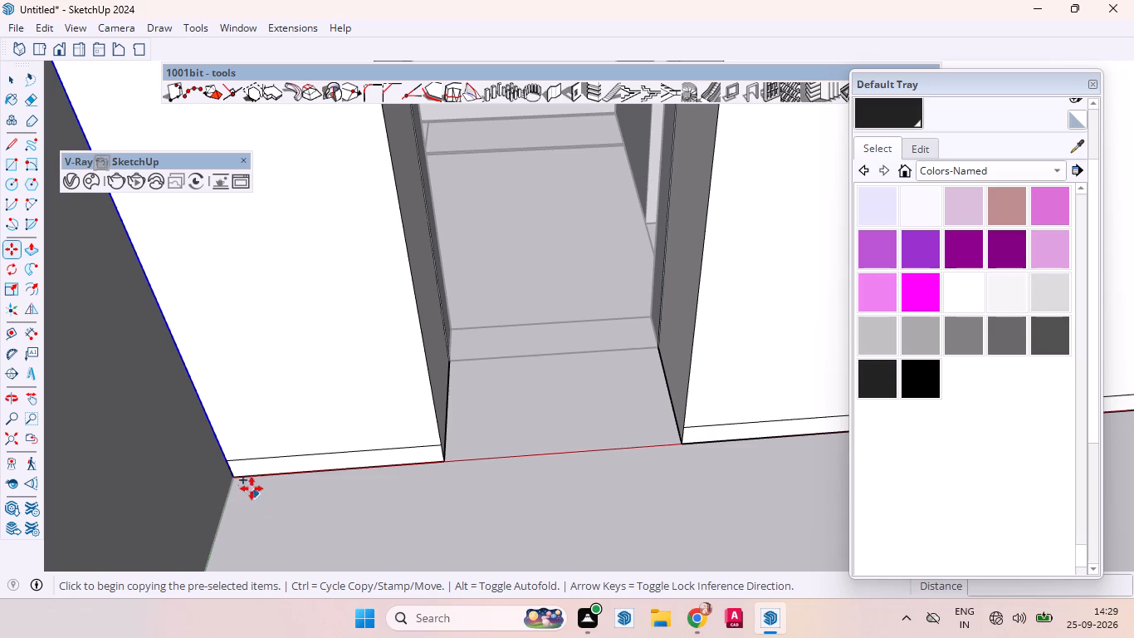
pyautogui.click(228, 459)
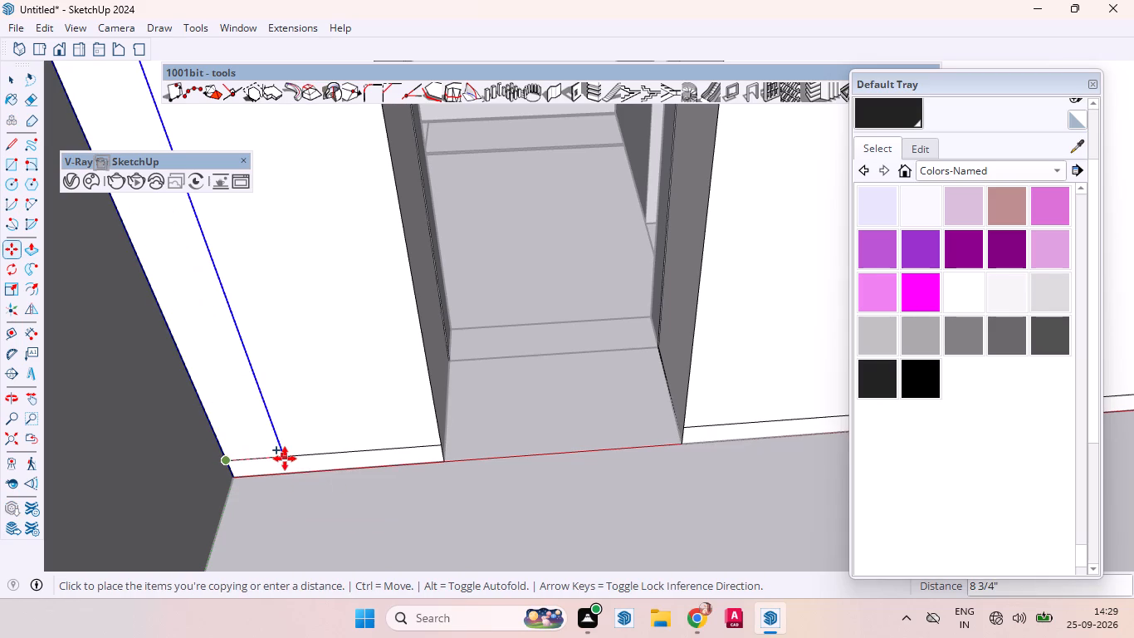
pyautogui.press('2')
pyautogui.press('Return')
pyautogui.press('space')
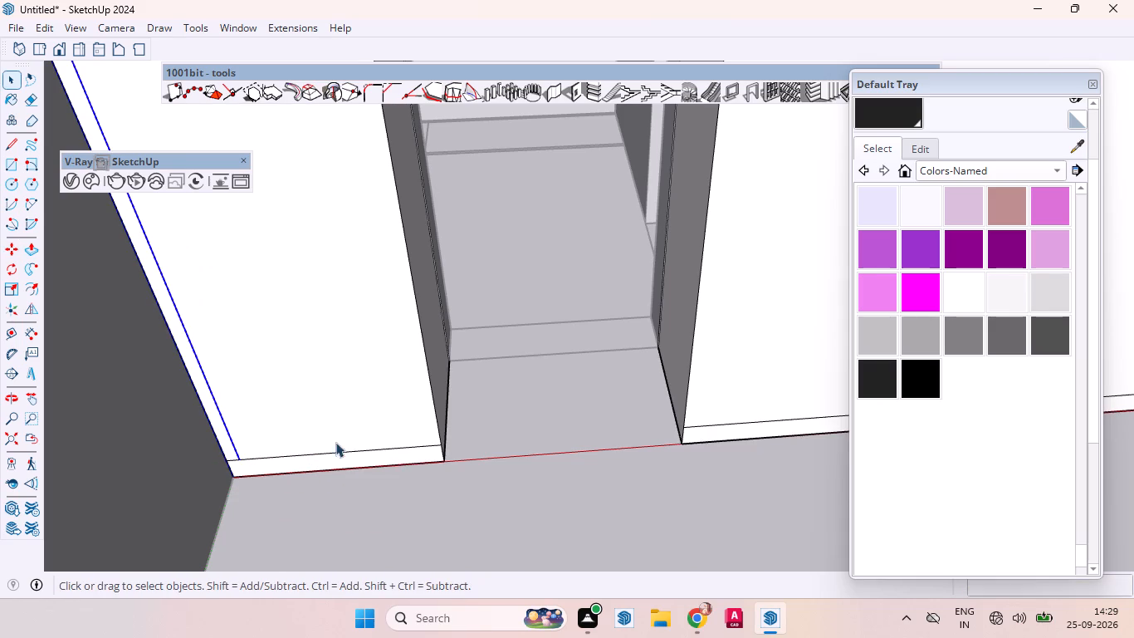
# Offset the main front face of both wardrobe blocks inward by the previously used distance to form thin frames.
pyautogui.scroll(-9, 435, 470)
pyautogui.click(386, 332)
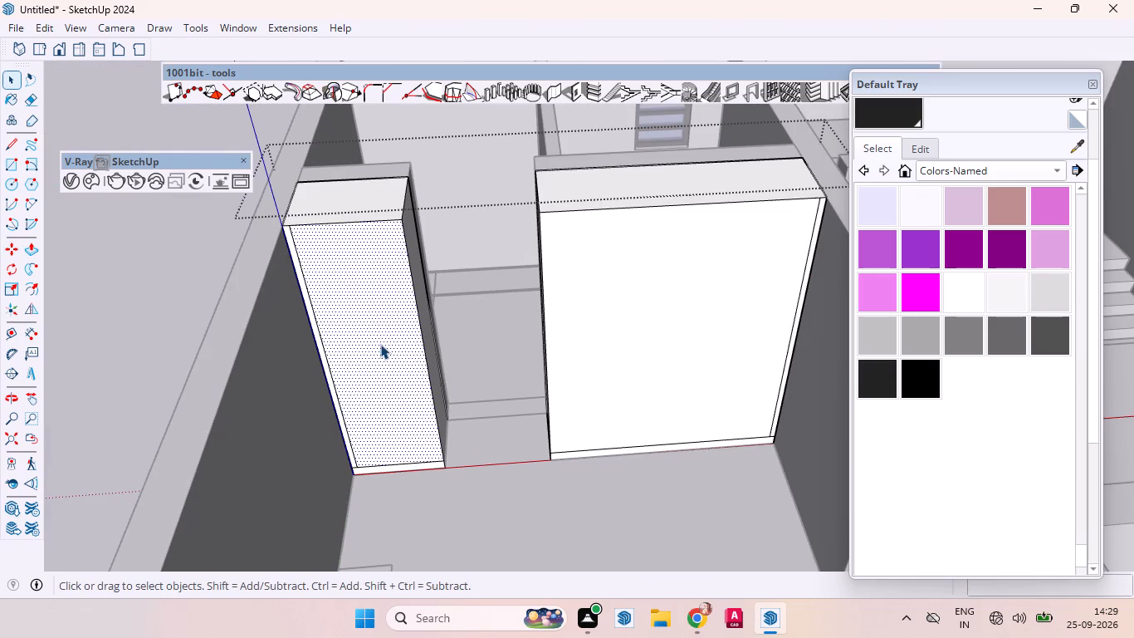
pyautogui.press('f')
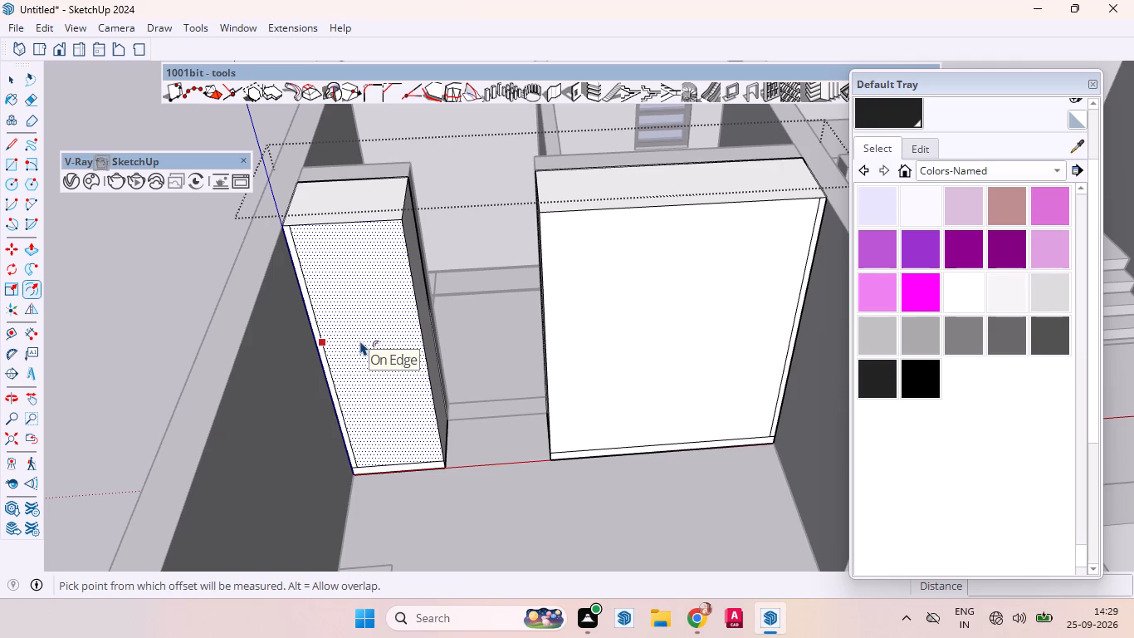
pyautogui.doubleClick(360, 341)
pyautogui.press('space')
pyautogui.click(628, 336)
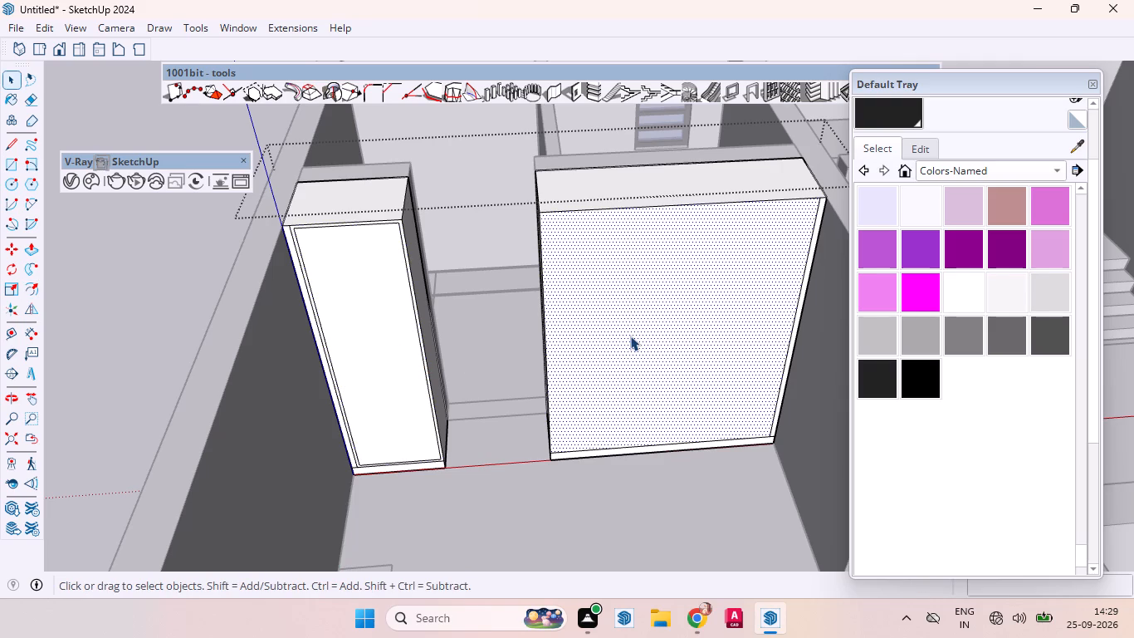
pyautogui.press('f')
pyautogui.doubleClick(577, 324)
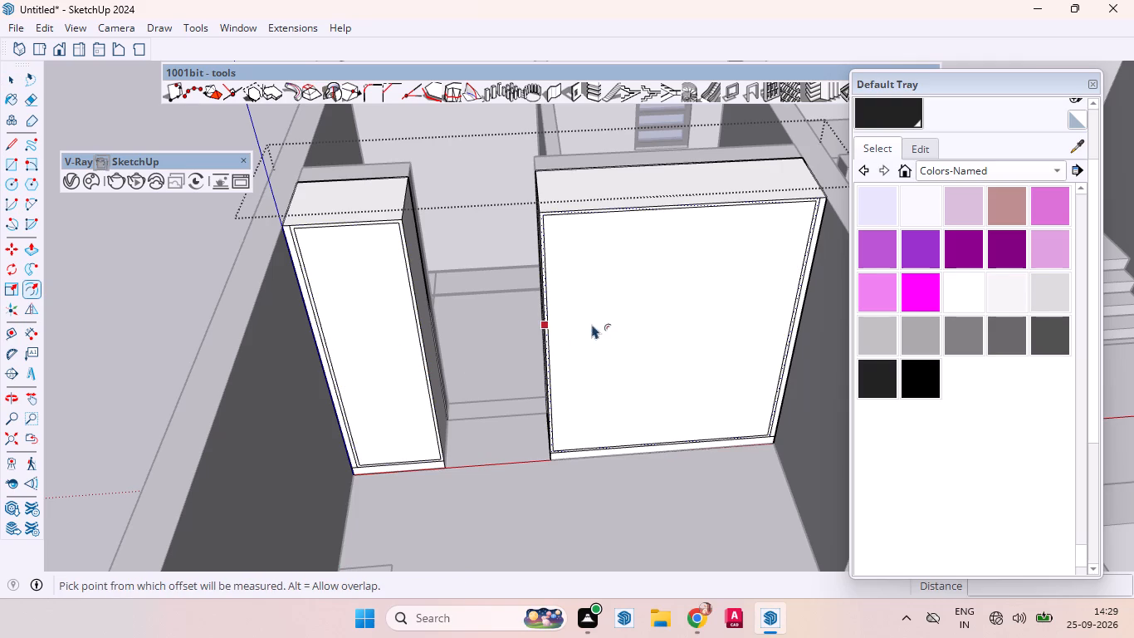
pyautogui.press('space')
# Push the framed front faces of both wardrobe blocks 580mm inward to hollow out the carcasses, and close the group.
pyautogui.click(635, 345)
pyautogui.click(634, 334)
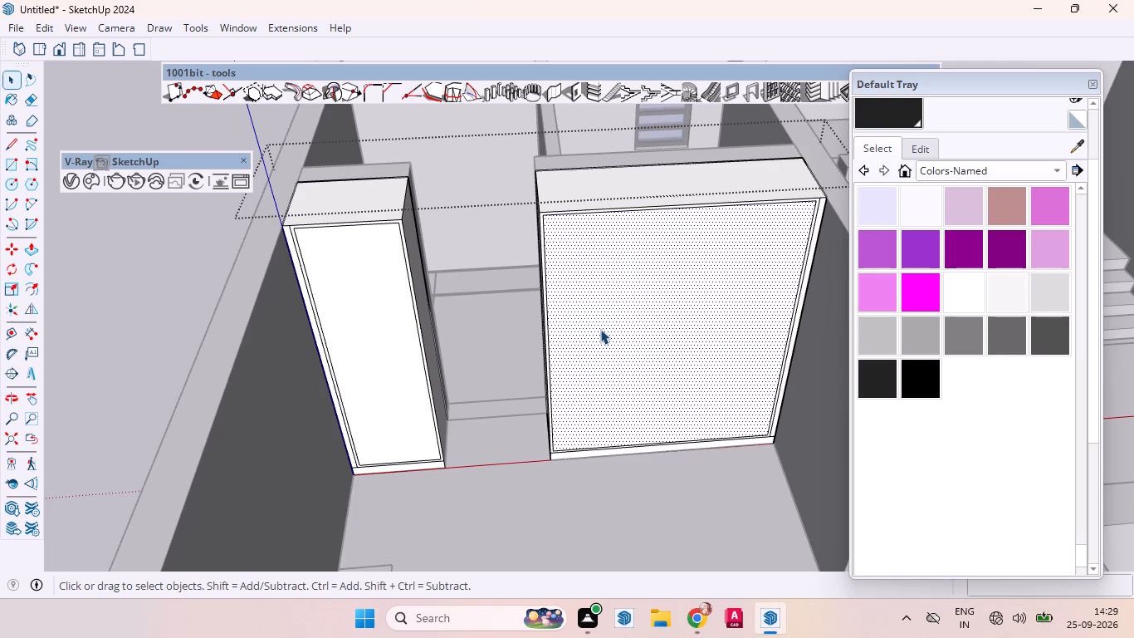
pyautogui.press('p')
pyautogui.click(631, 348)
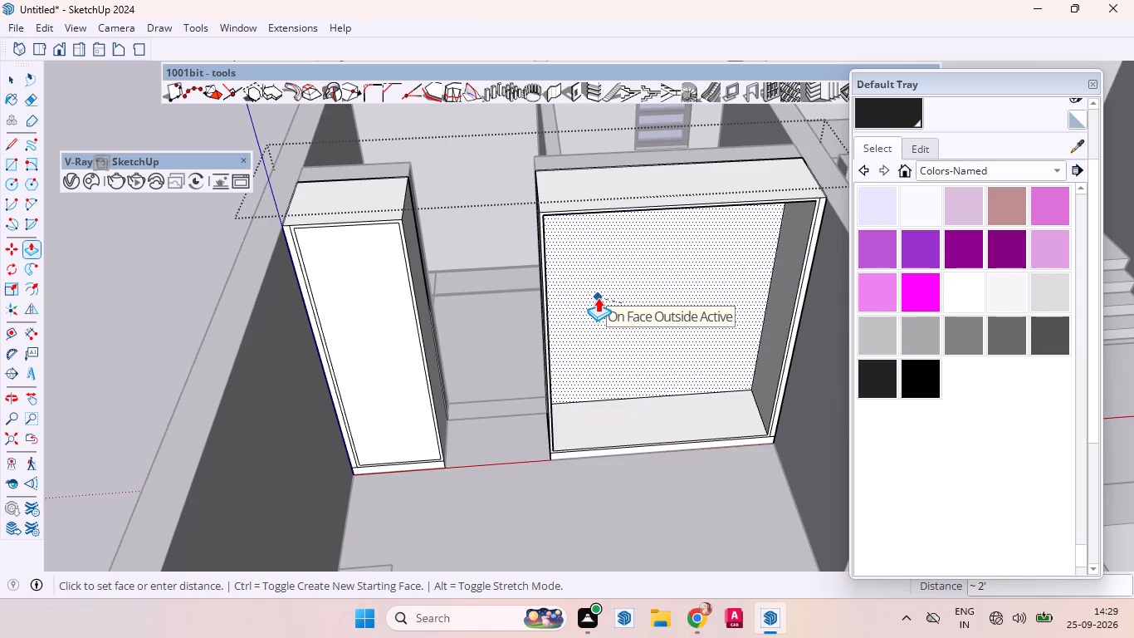
pyautogui.press('5')
pyautogui.write('80')
pyautogui.write('mm')
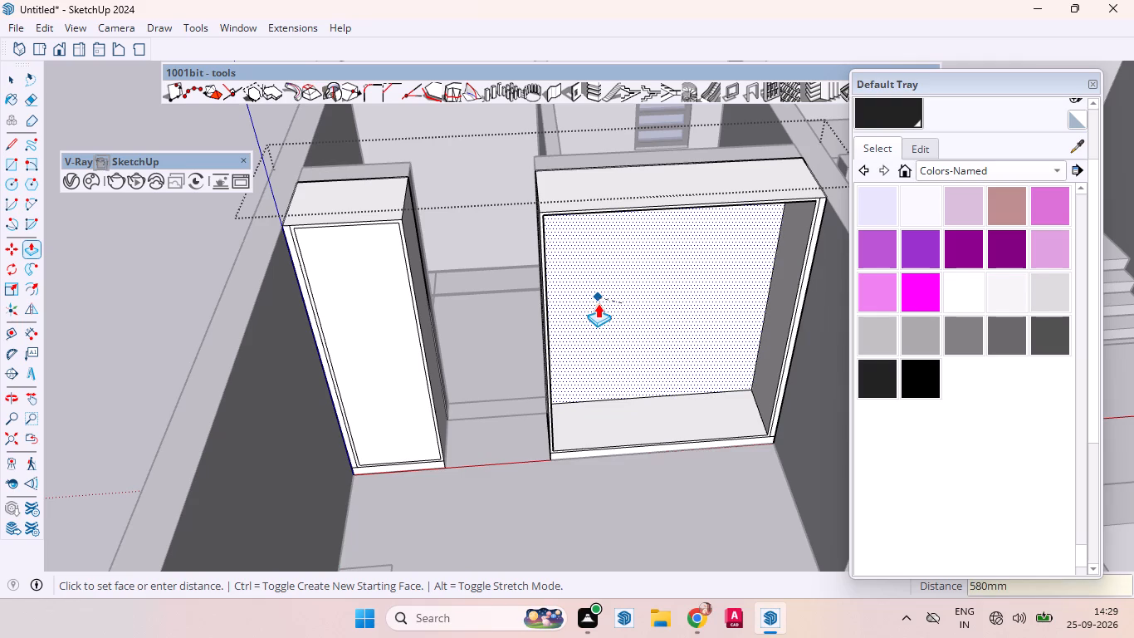
pyautogui.press('Return')
pyautogui.doubleClick(366, 356)
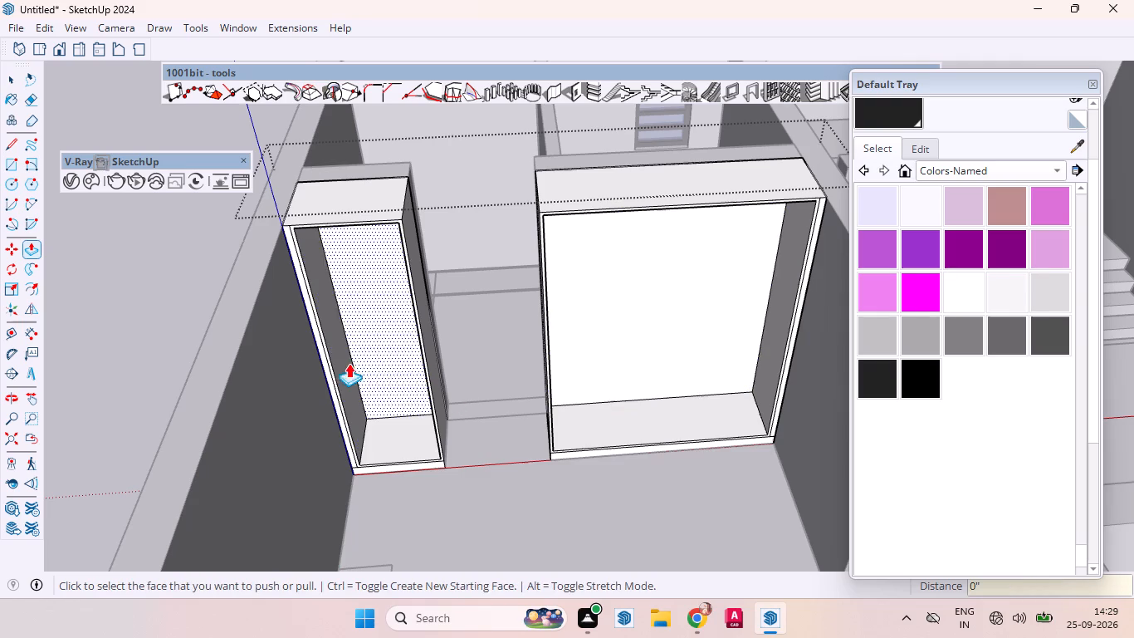
pyautogui.press('space')
pyautogui.click(120, 320)
# Examine the whole house model from several sides, including the wardrobes, sliding doors and rooms.
pyautogui.scroll(-10, 520, 309)
pyautogui.scroll(4, 460, 307)
pyautogui.scroll(-2, 460, 308)
pyautogui.moveTo(599, 336); pyautogui.dragTo(511, 505, button='middle')
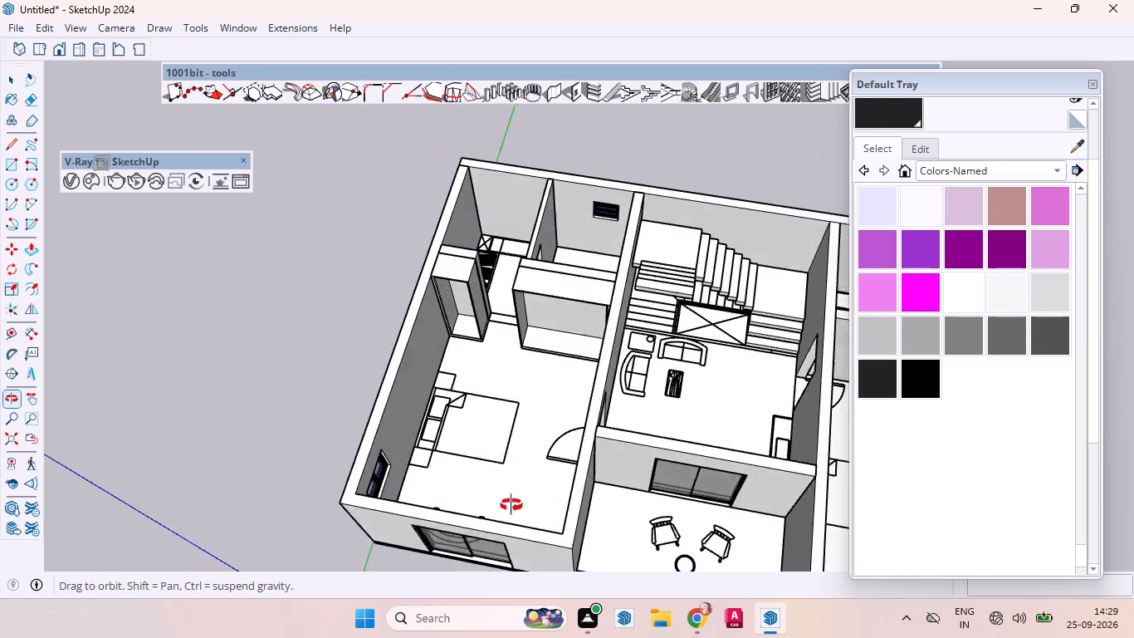
pyautogui.moveTo(511, 505); pyautogui.dragTo(524, 596, button='middle')
pyautogui.scroll(5, 511, 250)
pyautogui.scroll(-4, 518, 308)
pyautogui.scroll(-1, 577, 348)
pyautogui.moveTo(579, 354); pyautogui.dragTo(538, 219, button='middle')
pyautogui.scroll(1, 505, 294)
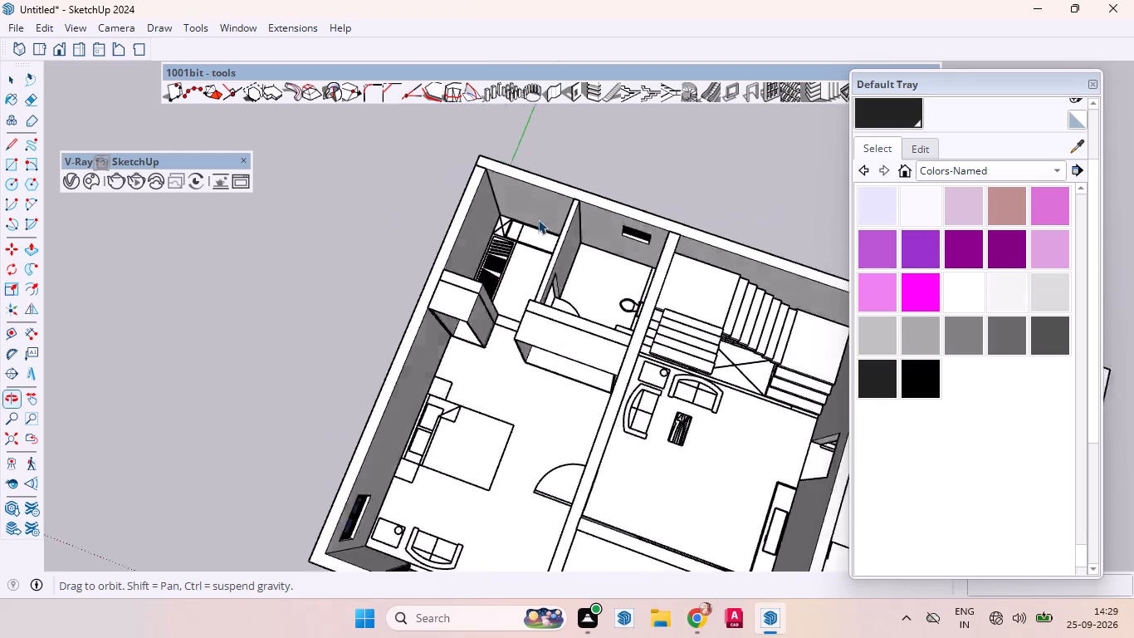
pyautogui.moveTo(538, 219); pyautogui.dragTo(530, 229, button='middle')
pyautogui.scroll(-5, 585, 293)
pyautogui.scroll(5, 622, 371)
pyautogui.scroll(-2, 602, 378)
pyautogui.scroll(1, 602, 376)
pyautogui.scroll(-2, 491, 291)
pyautogui.scroll(3, 511, 291)
pyautogui.scroll(-1, 534, 305)
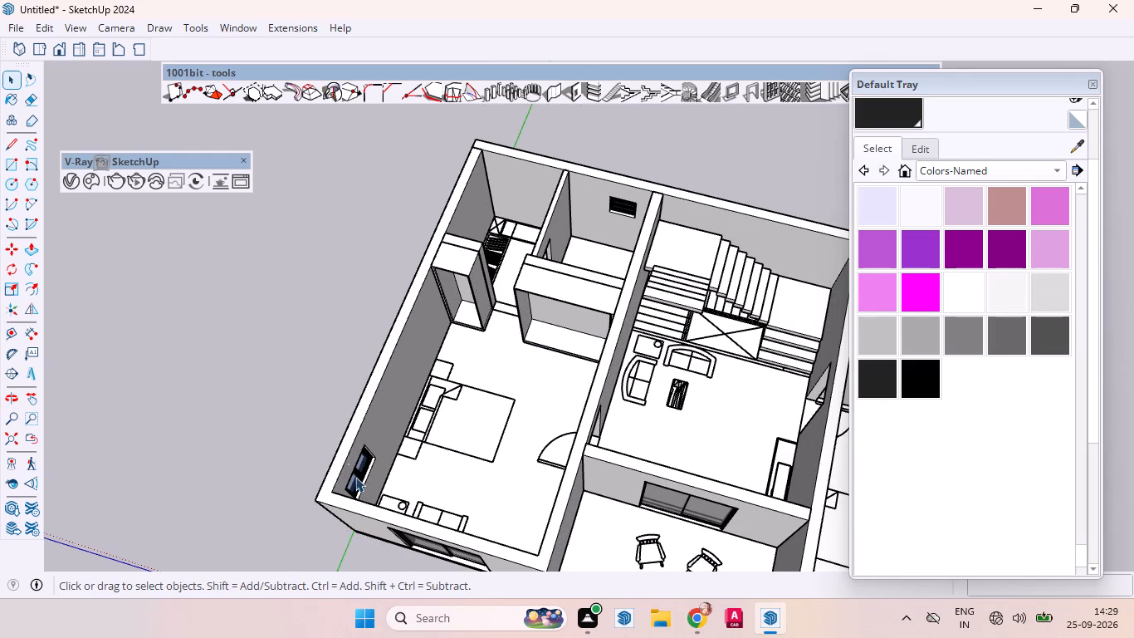
pyautogui.scroll(-4, 347, 420)
pyautogui.scroll(1, 365, 405)
pyautogui.scroll(-2, 368, 403)
pyautogui.moveTo(504, 385); pyautogui.dragTo(163, 280, button='middle')
pyautogui.scroll(1, 474, 405)
pyautogui.moveTo(628, 270); pyautogui.dragTo(296, 263, button='middle')
pyautogui.moveTo(710, 342); pyautogui.dragTo(312, 326, button='middle')
pyautogui.moveTo(780, 309); pyautogui.dragTo(344, 294, button='middle')
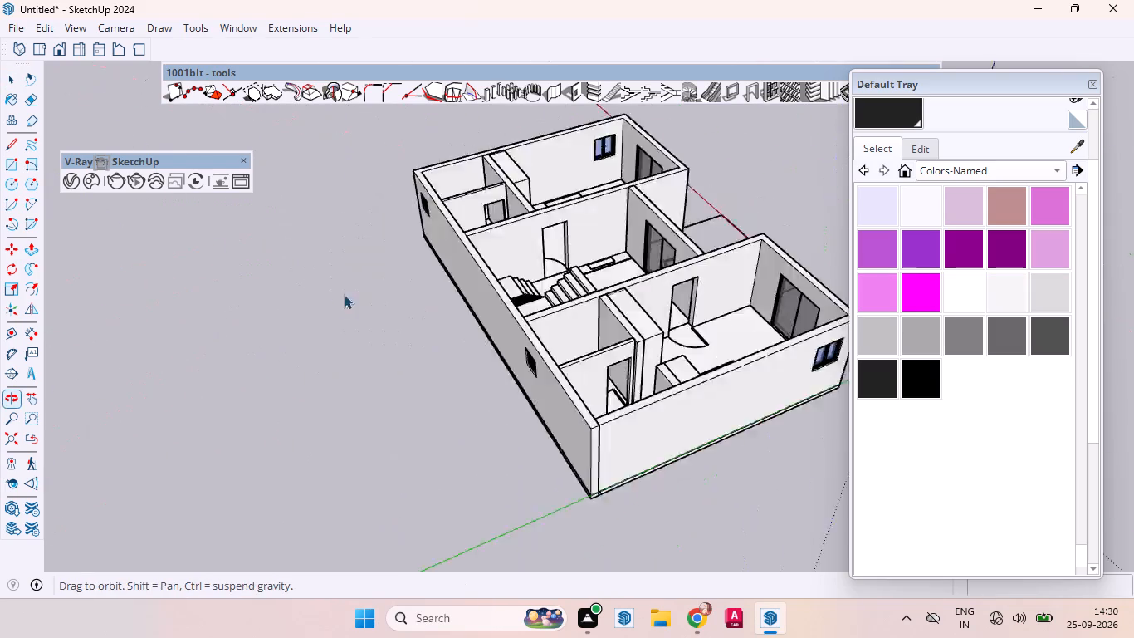
pyautogui.moveTo(344, 294); pyautogui.dragTo(341, 303, button='middle')
pyautogui.moveTo(768, 315); pyautogui.dragTo(420, 300, button='middle')
pyautogui.scroll(3, 448, 395)
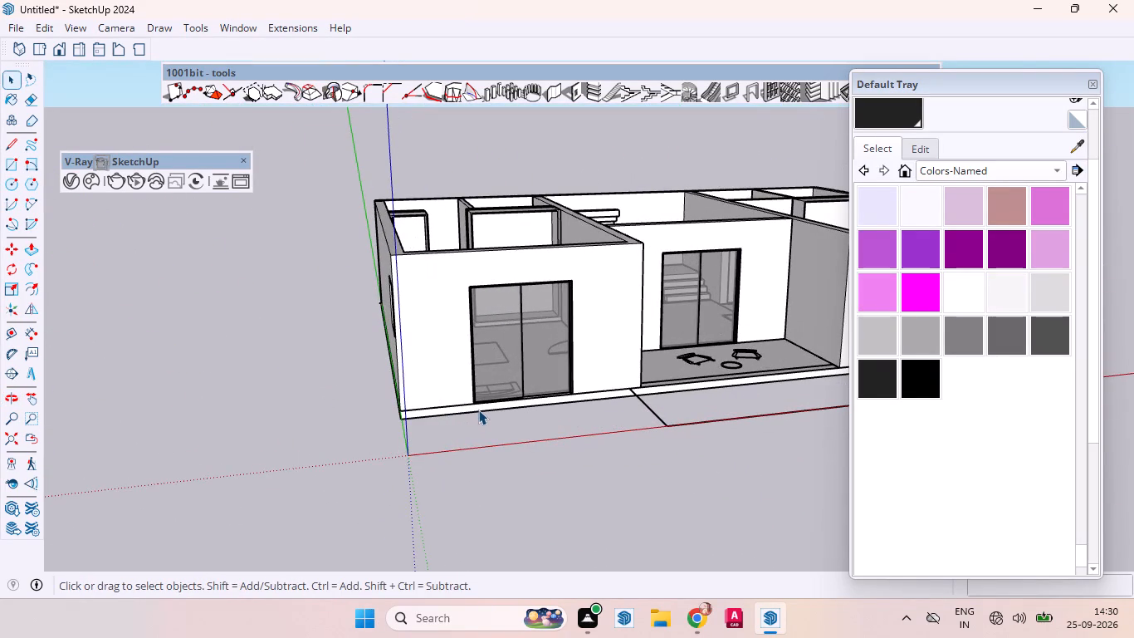
pyautogui.scroll(-4, 370, 469)
pyautogui.scroll(1, 369, 471)
pyautogui.scroll(-1, 369, 471)
pyautogui.moveTo(467, 382); pyautogui.dragTo(347, 619, button='middle')
pyautogui.scroll(-5, 388, 448)
pyautogui.scroll(8, 557, 445)
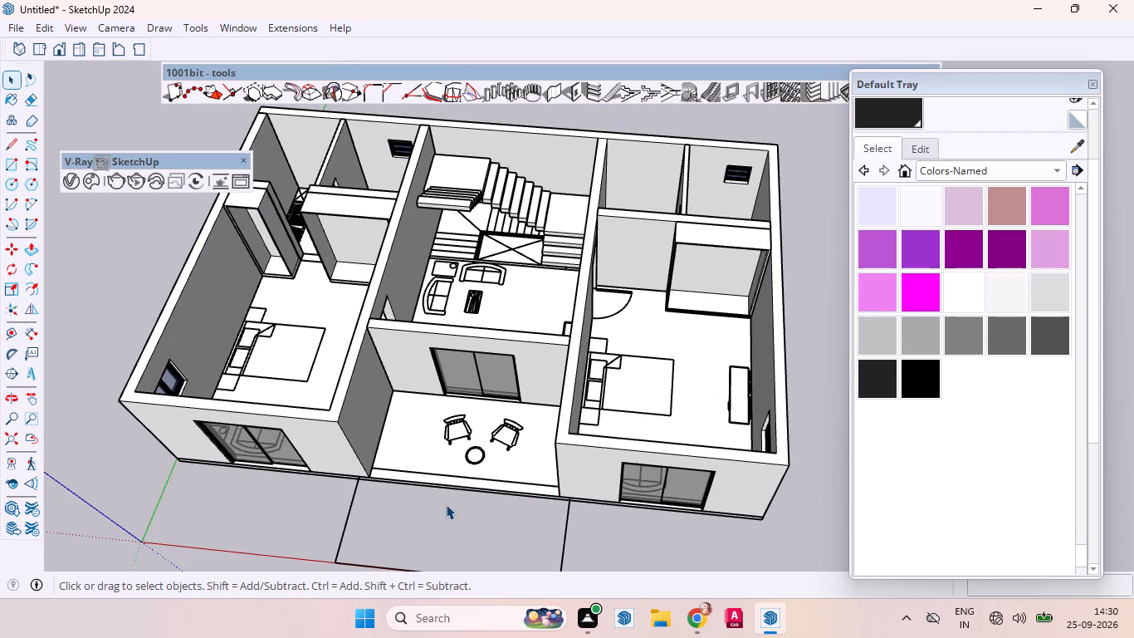
pyautogui.scroll(-5, 454, 485)
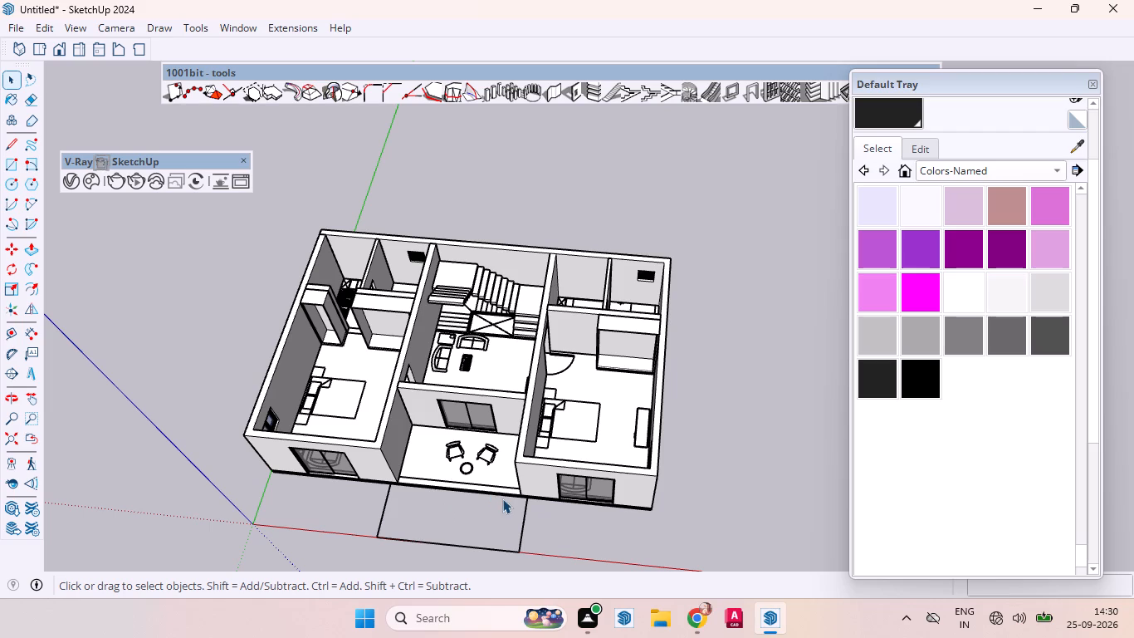
pyautogui.scroll(-4, 488, 493)
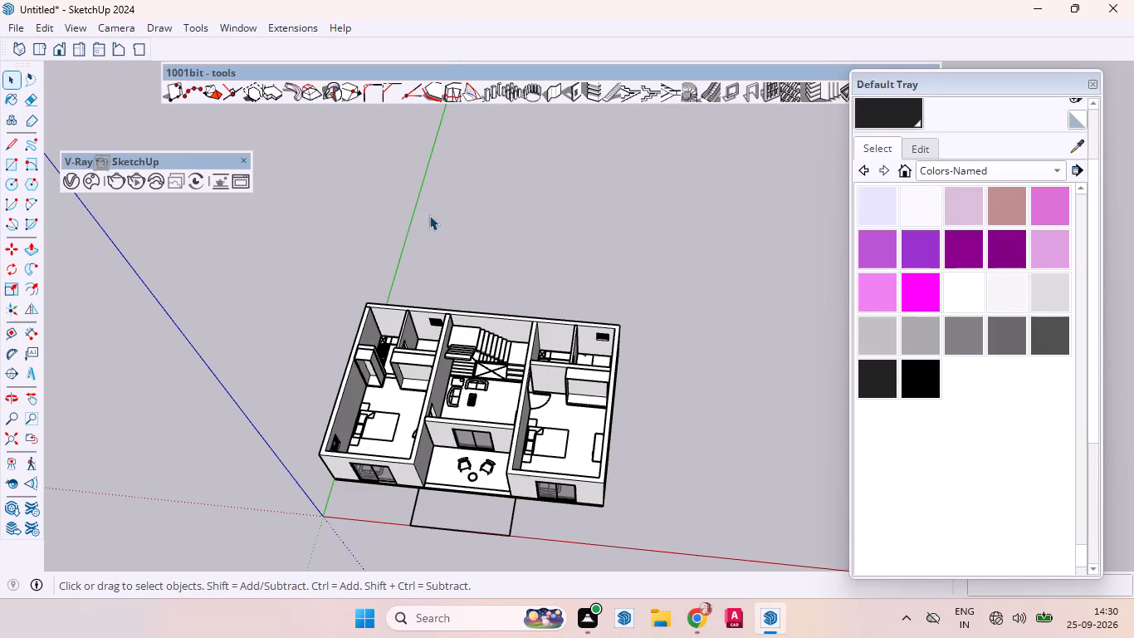
# Inspect the hollow wardrobe in the bedroom with the single outer side wall, down to its front bottom edge.
pyautogui.scroll(-4, 466, 221)
pyautogui.scroll(5, 433, 362)
pyautogui.moveTo(442, 353); pyautogui.dragTo(491, 529, button='middle')
pyautogui.scroll(5, 674, 314)
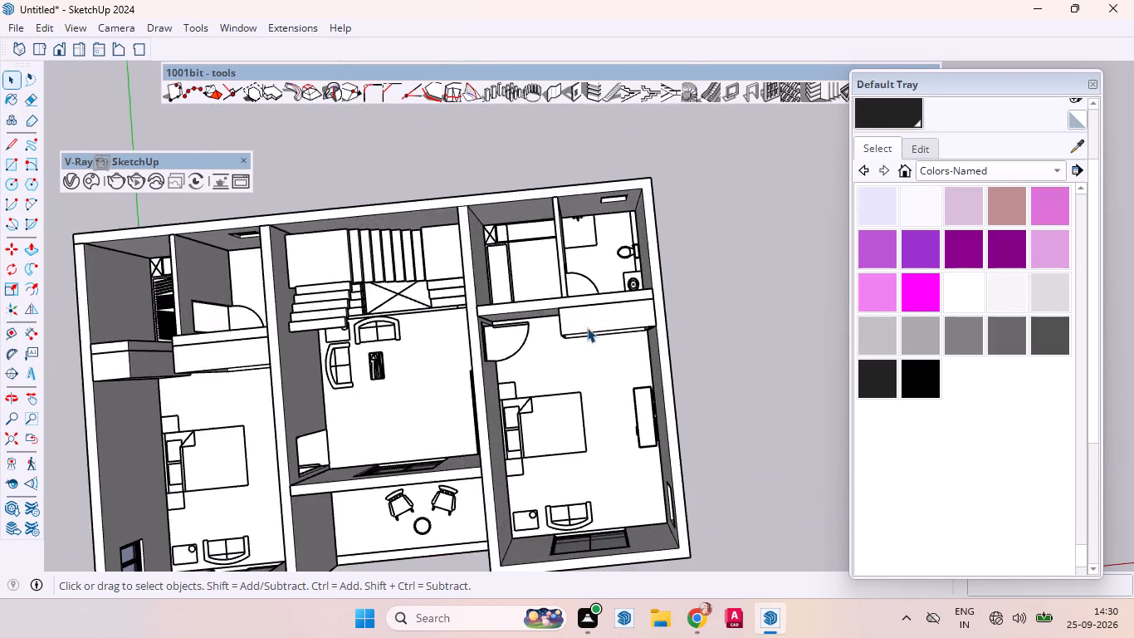
pyautogui.scroll(3, 587, 327)
pyautogui.scroll(-2, 592, 387)
pyautogui.scroll(3, 593, 387)
pyautogui.moveTo(600, 374); pyautogui.dragTo(574, 238, button='middle')
pyautogui.scroll(6, 591, 300)
pyautogui.scroll(-1, 591, 300)
pyautogui.scroll(8, 591, 300)
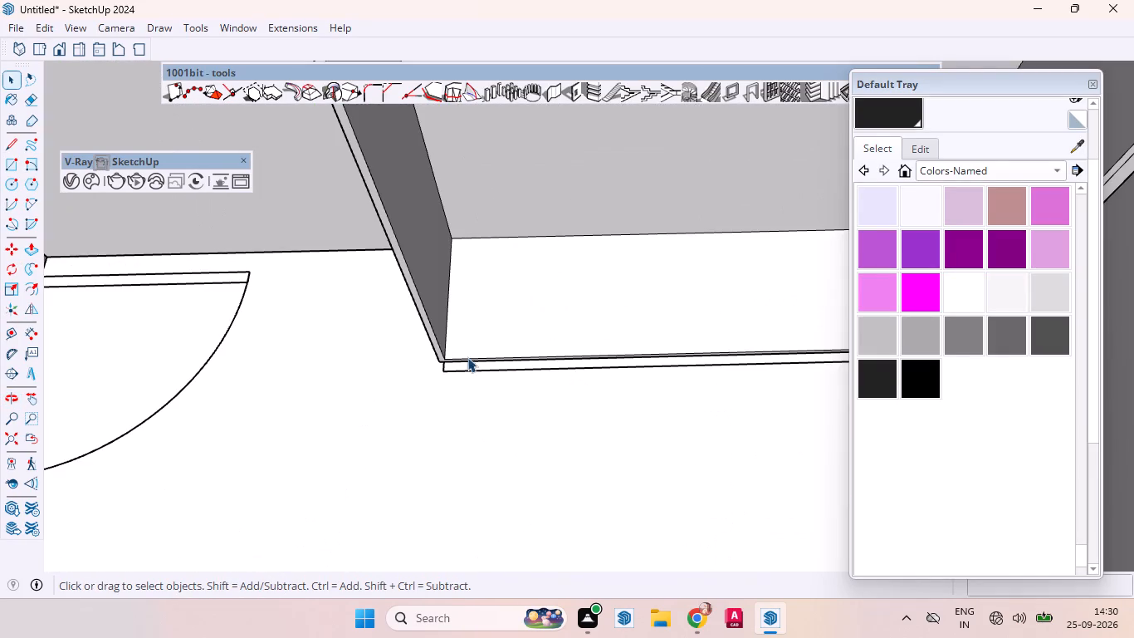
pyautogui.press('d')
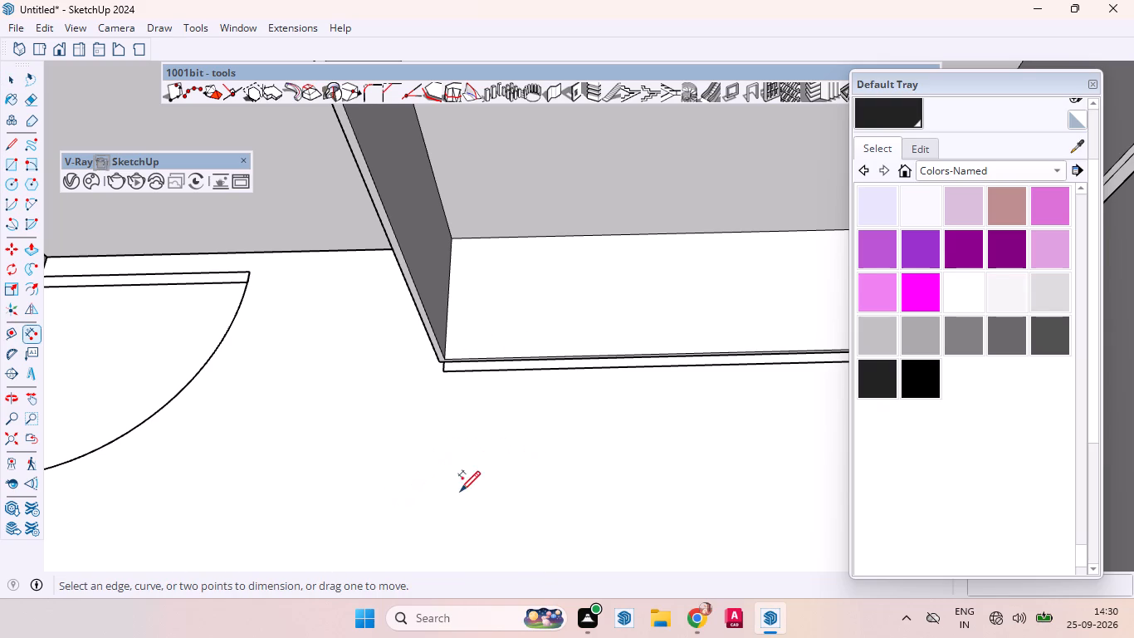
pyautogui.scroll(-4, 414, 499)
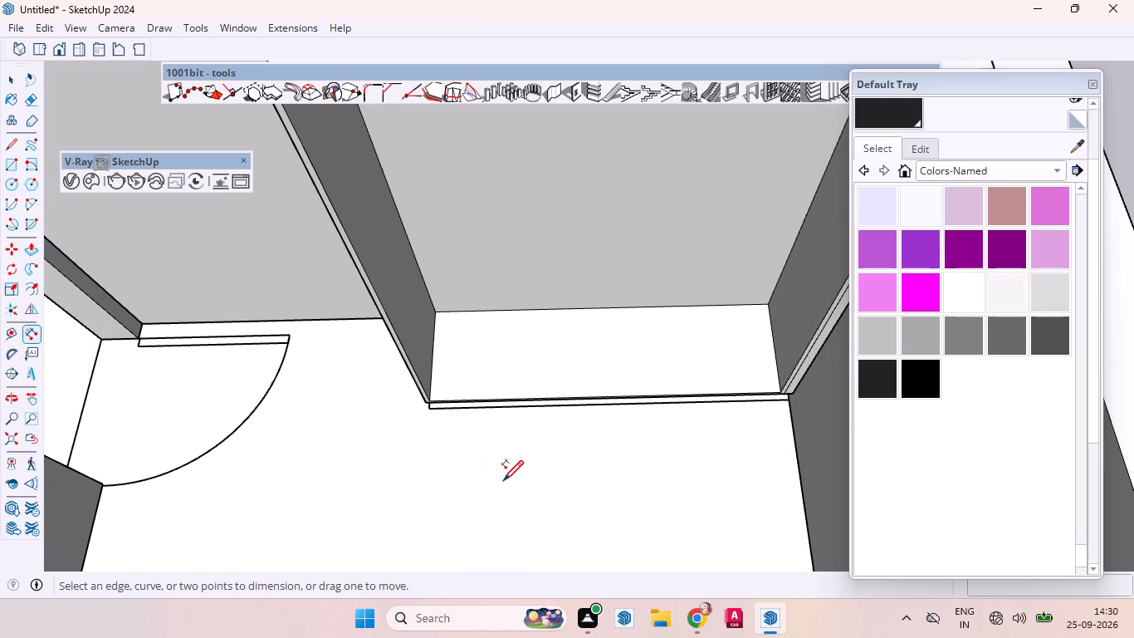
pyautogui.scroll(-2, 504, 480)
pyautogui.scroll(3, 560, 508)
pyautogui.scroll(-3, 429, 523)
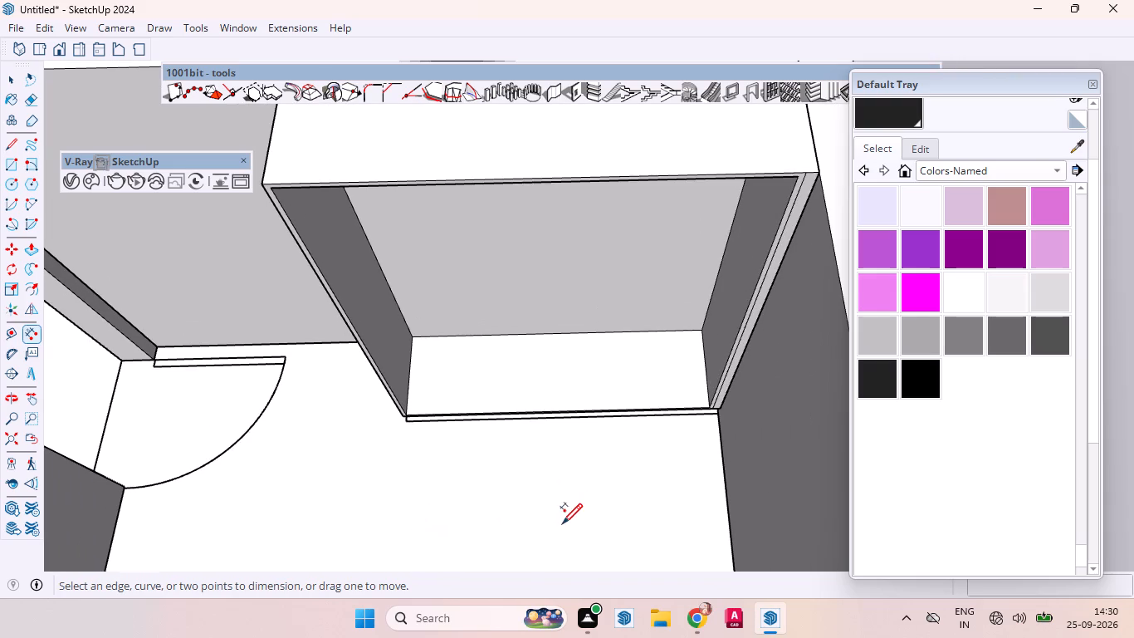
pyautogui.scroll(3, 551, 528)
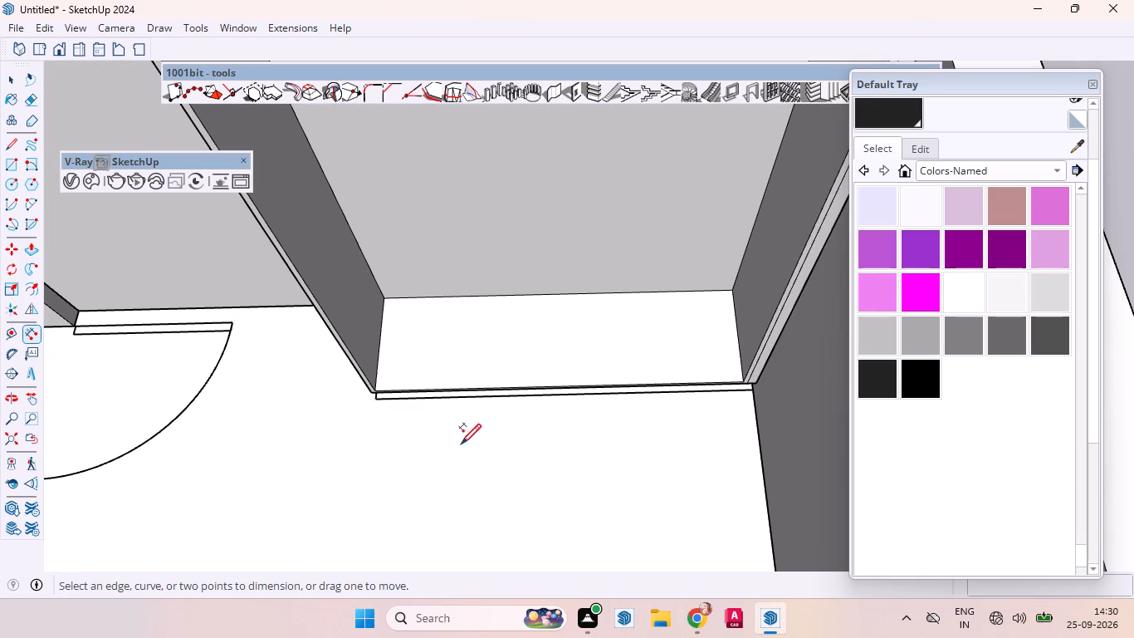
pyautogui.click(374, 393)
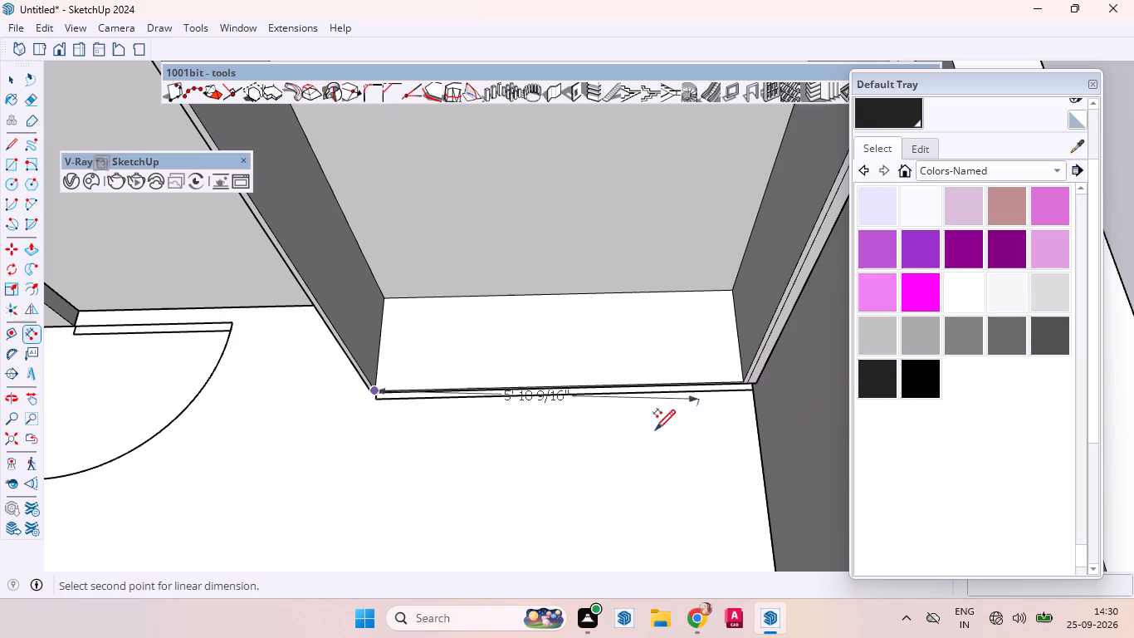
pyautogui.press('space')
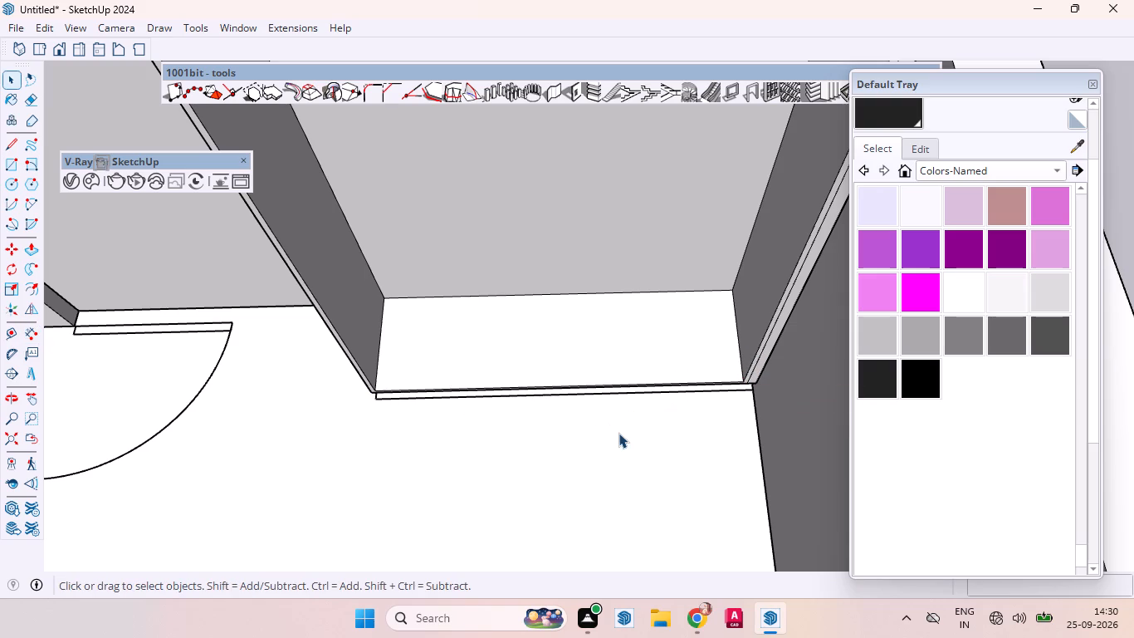
# Open the wardrobe group and divide the front edge of its interior base into 3 equal segments.
pyautogui.click(544, 335)
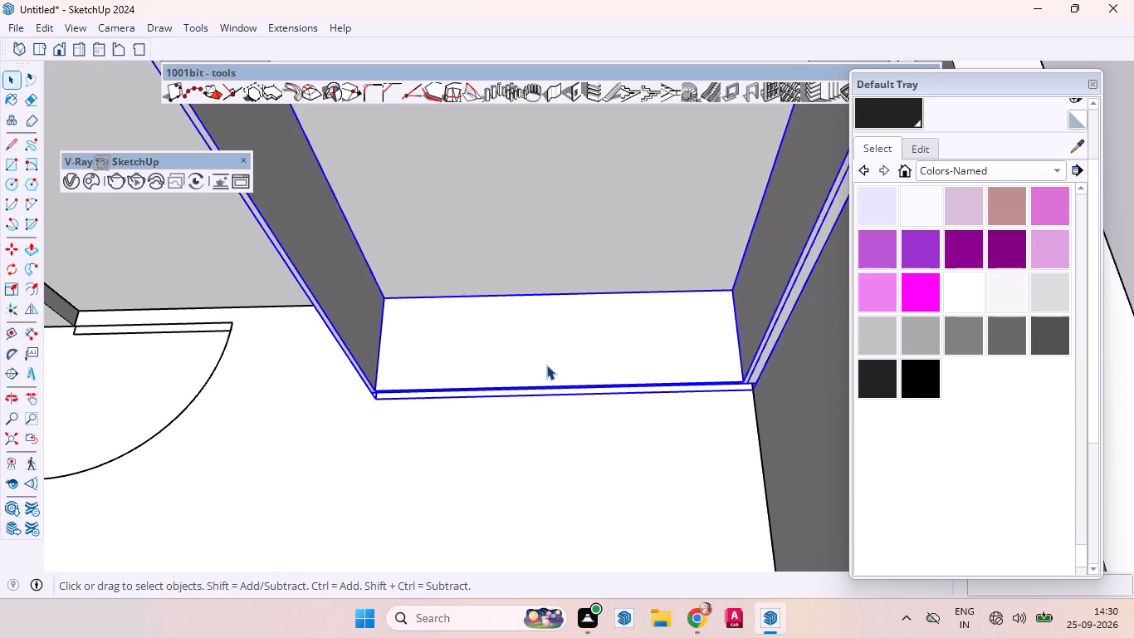
pyautogui.doubleClick(546, 364)
pyautogui.click(530, 345)
pyautogui.click(437, 390)
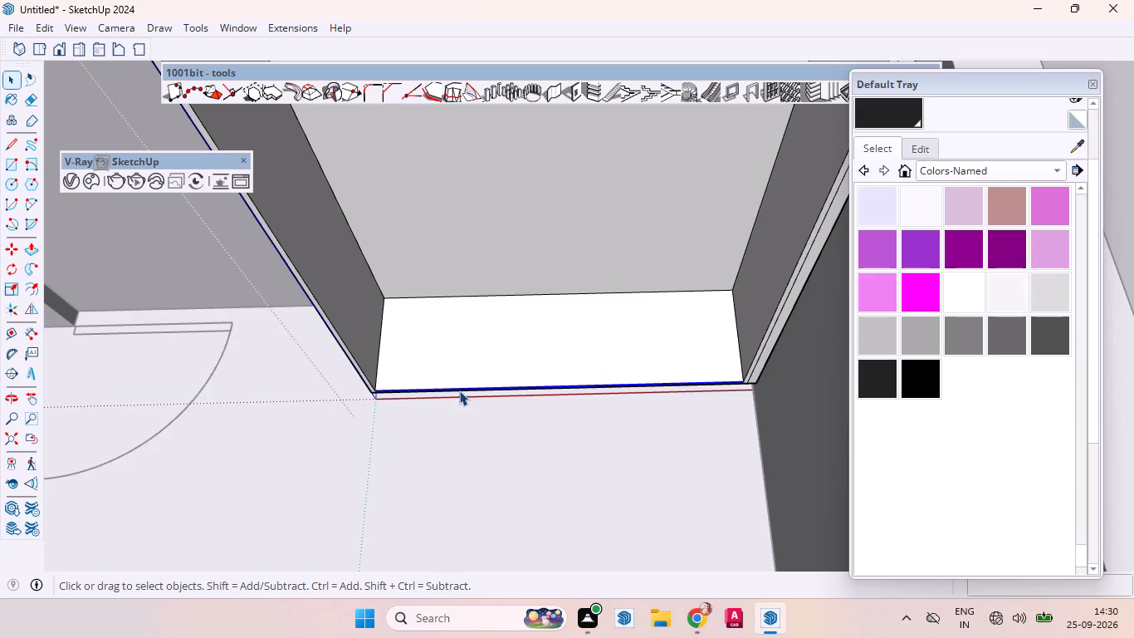
pyautogui.rightClick(462, 387)
pyautogui.click(506, 202)
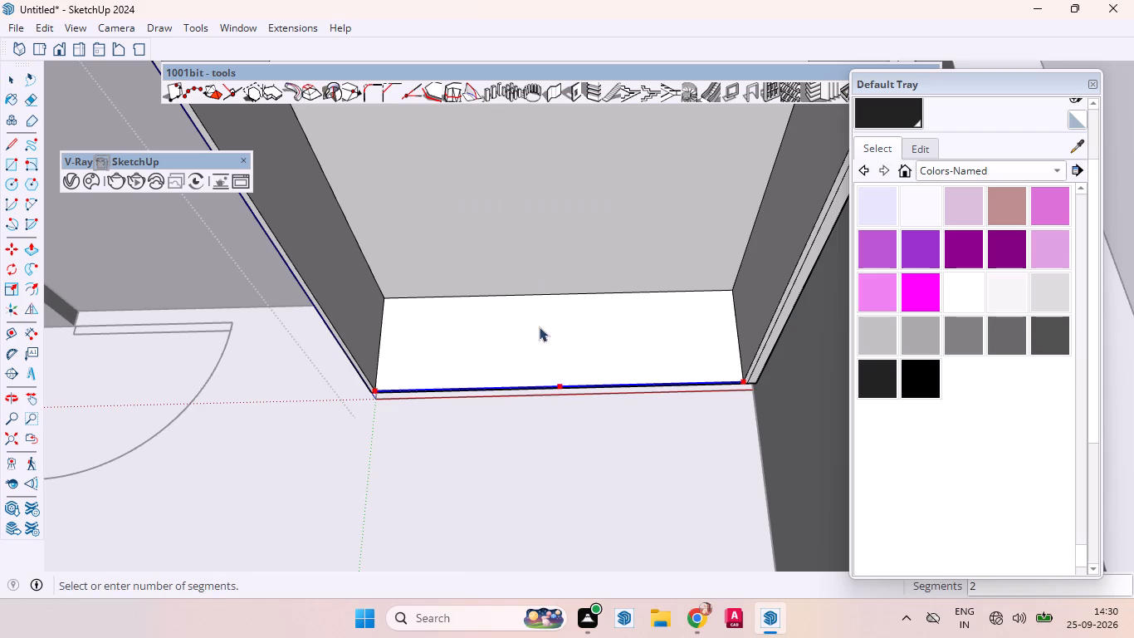
pyautogui.click(516, 380)
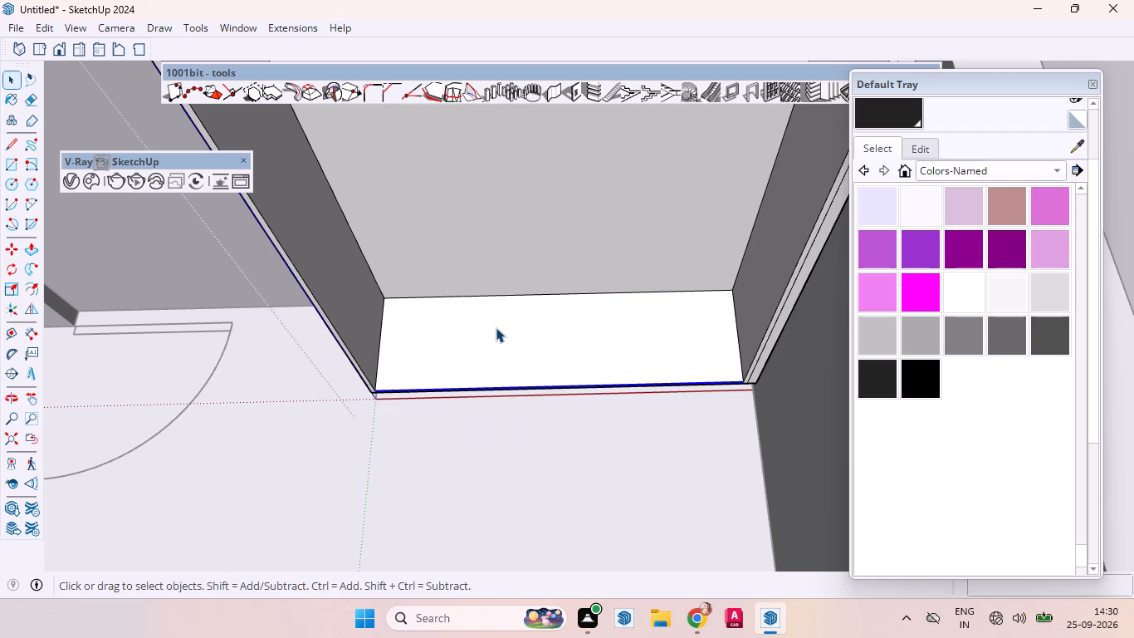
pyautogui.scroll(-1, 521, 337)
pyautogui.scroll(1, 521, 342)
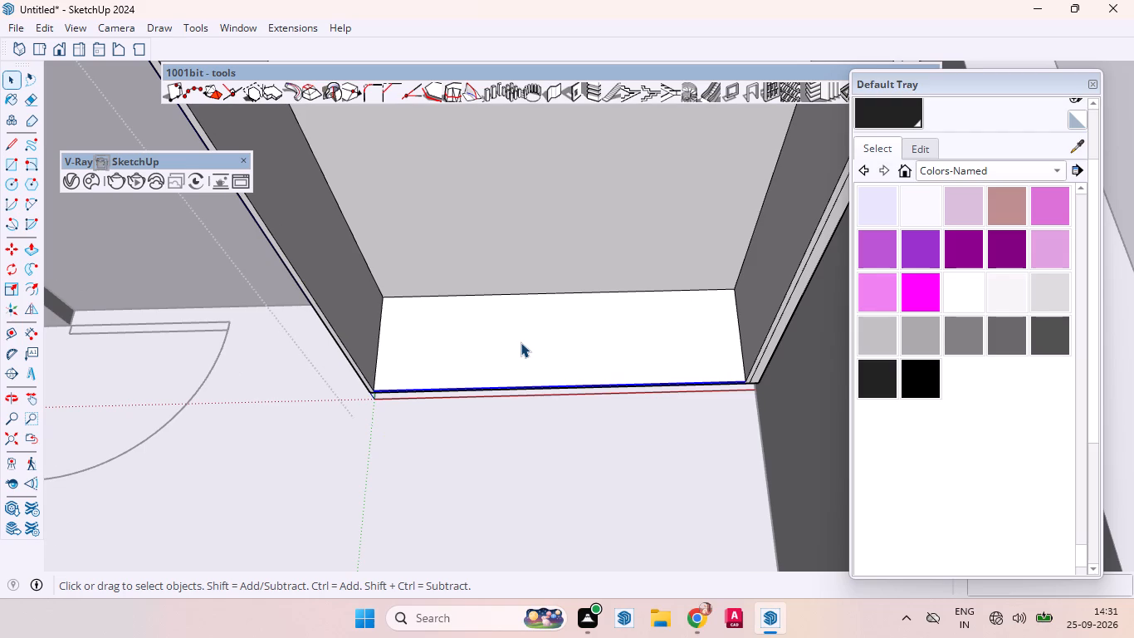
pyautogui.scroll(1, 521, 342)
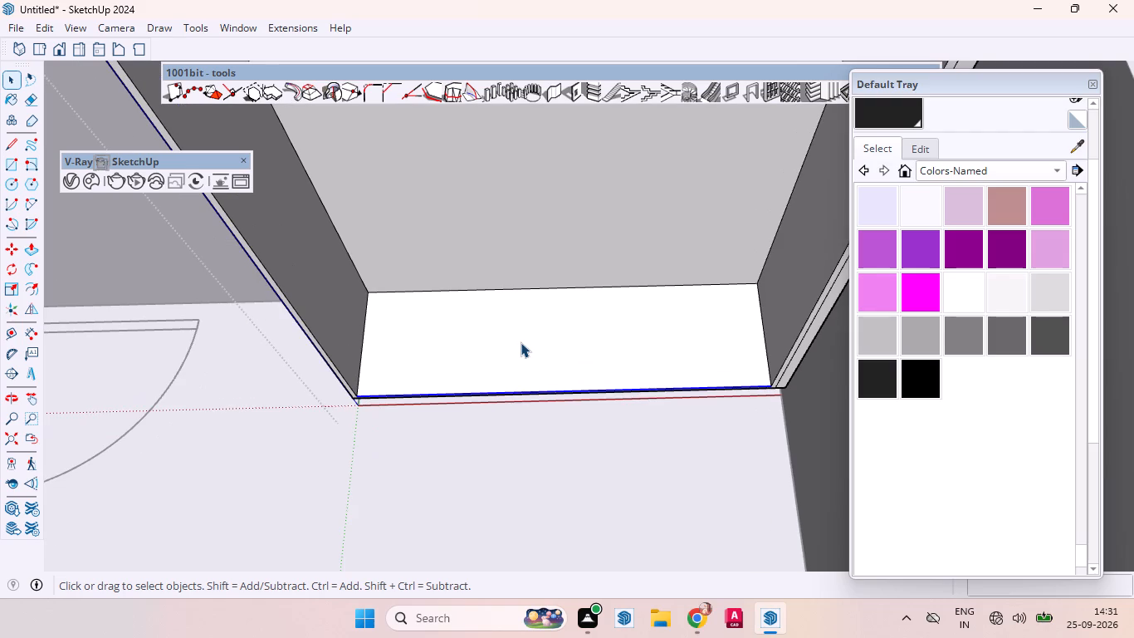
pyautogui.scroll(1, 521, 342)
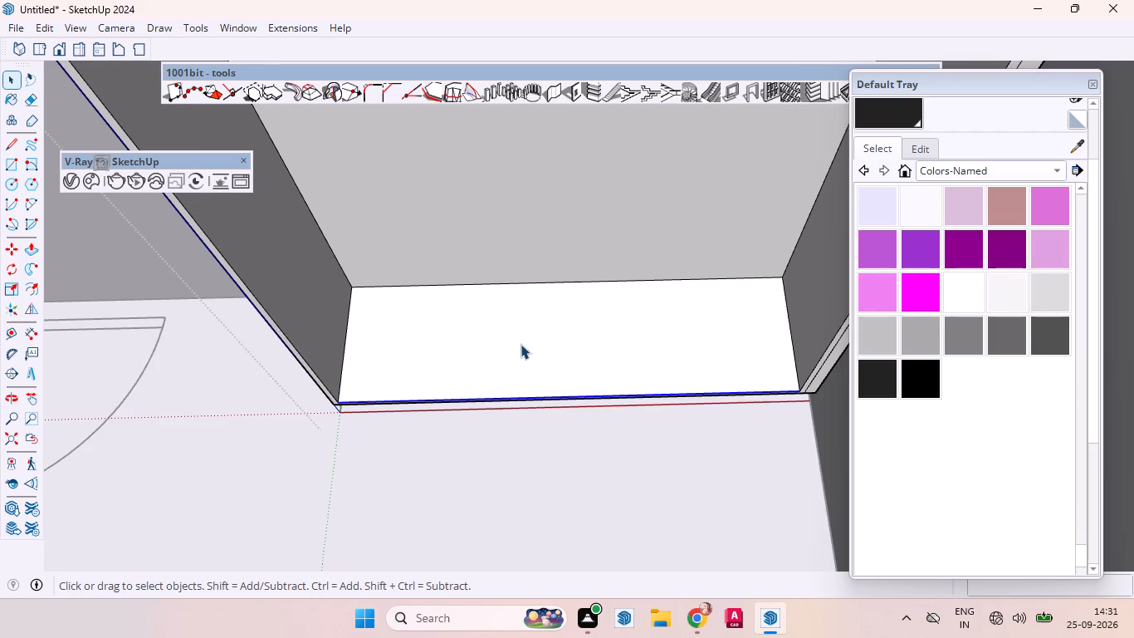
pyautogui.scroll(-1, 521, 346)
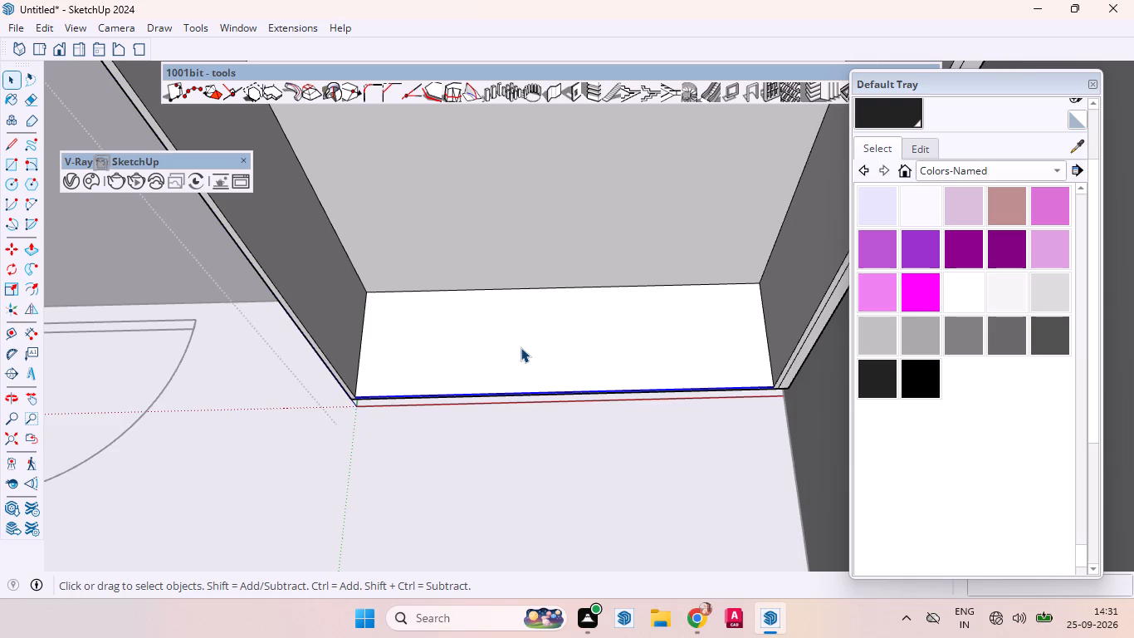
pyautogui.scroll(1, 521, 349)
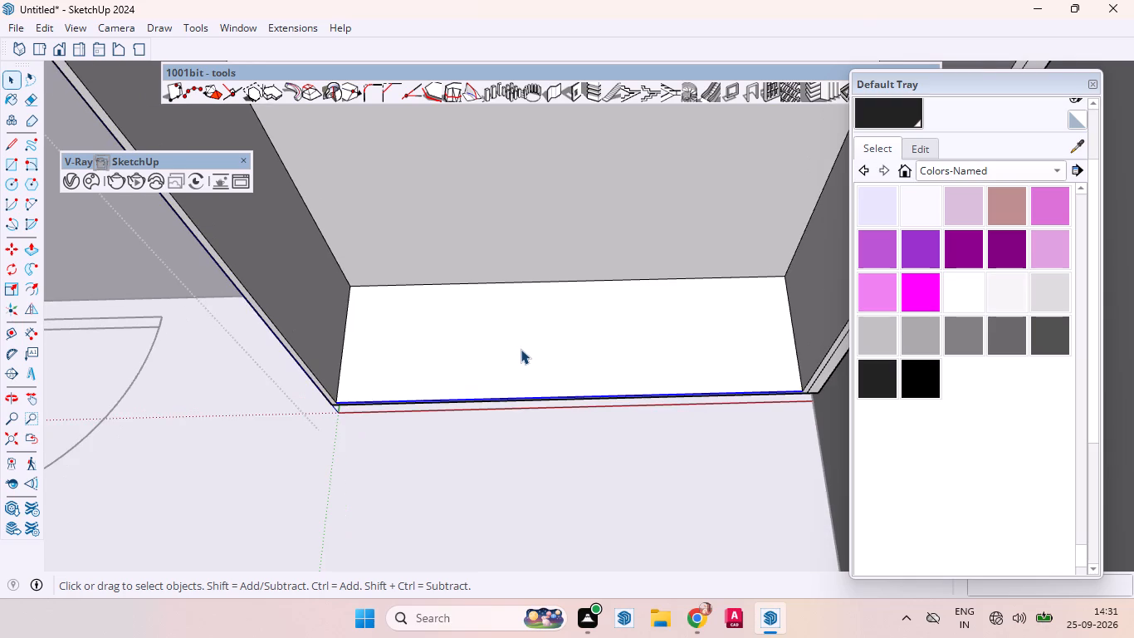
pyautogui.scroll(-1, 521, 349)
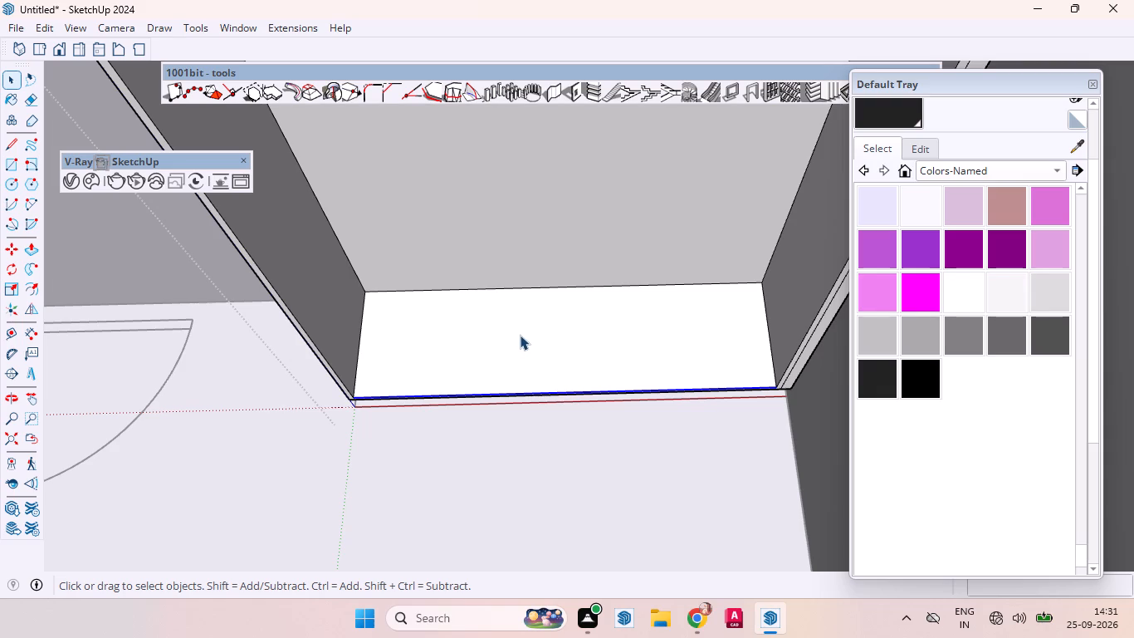
# Place a guide 1" behind the front edge of the wardrobe's interior base and another guide 18mm behind the first.
pyautogui.press('t')
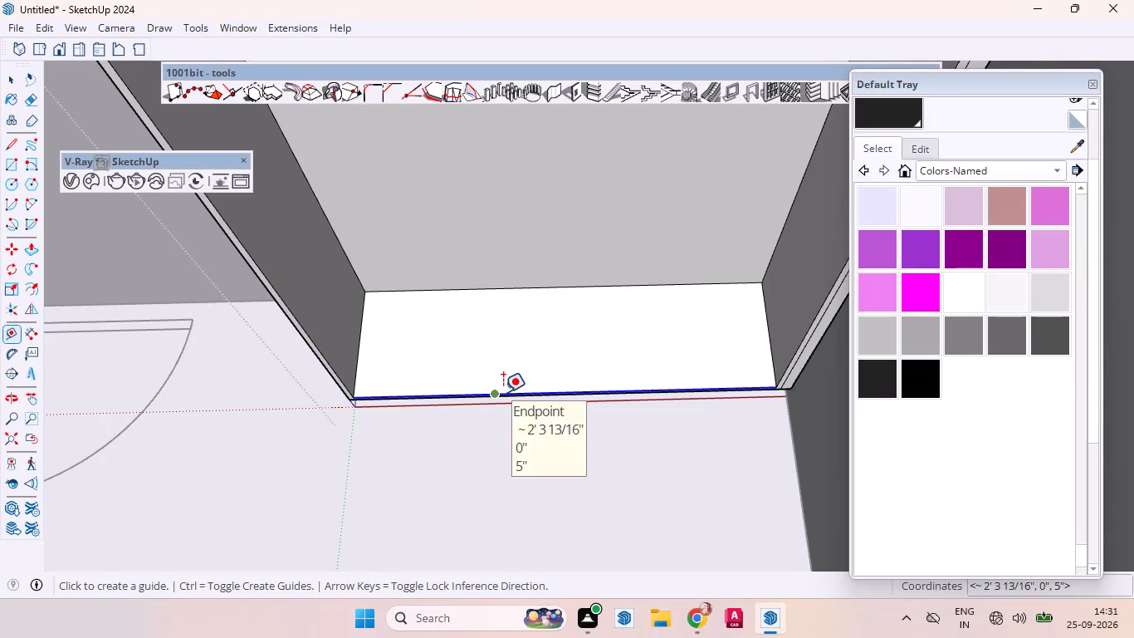
pyautogui.click(502, 390)
pyautogui.press('space')
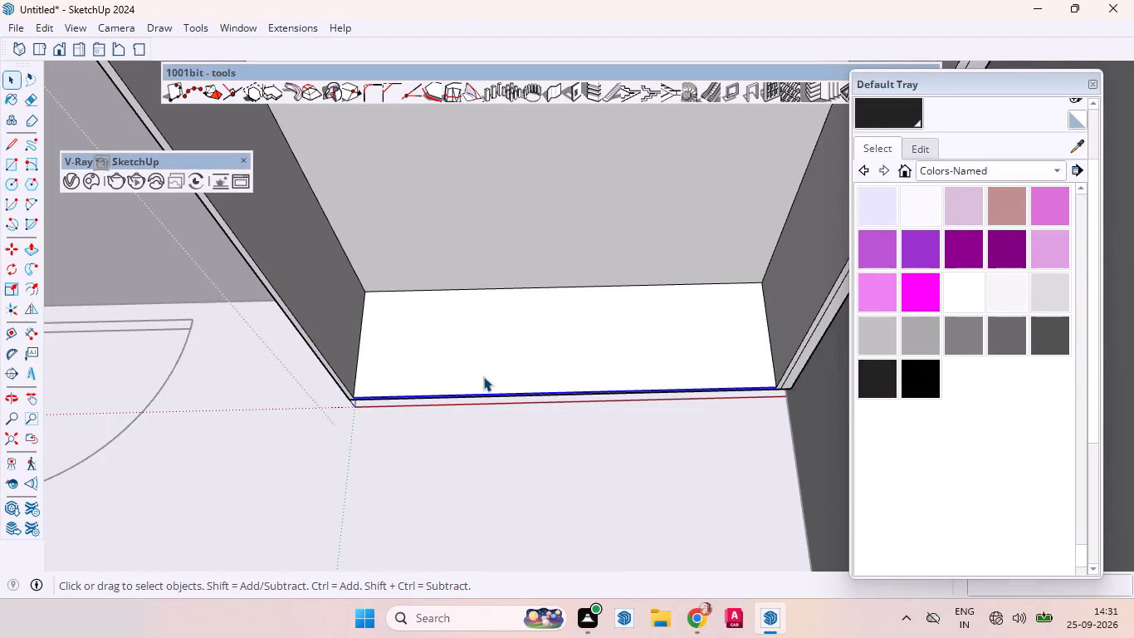
pyautogui.write('t')
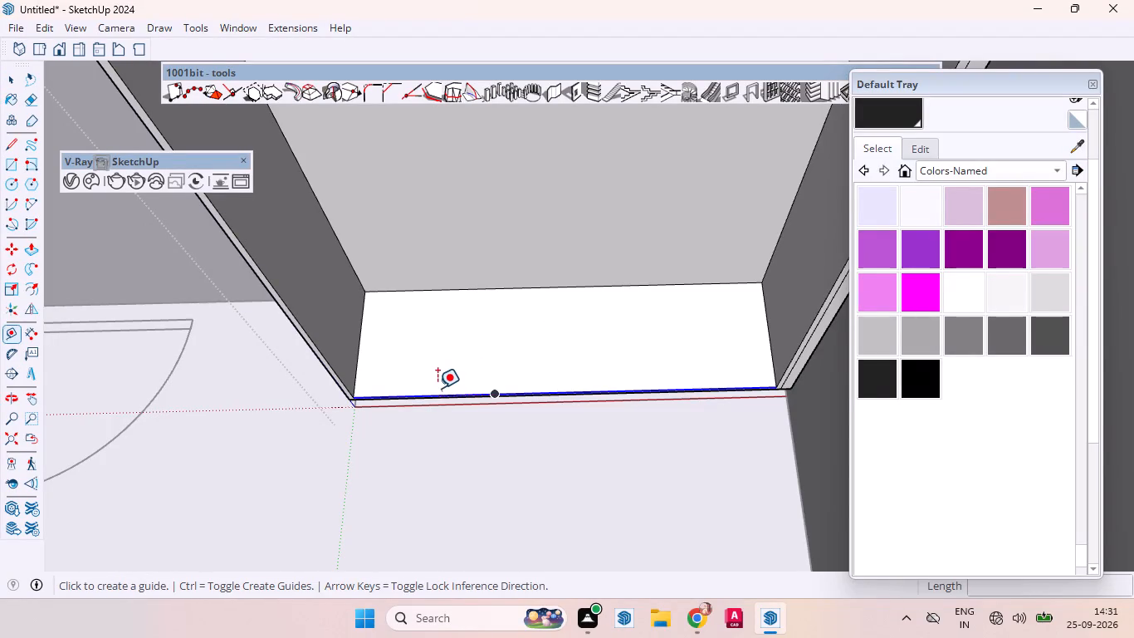
pyautogui.click(446, 394)
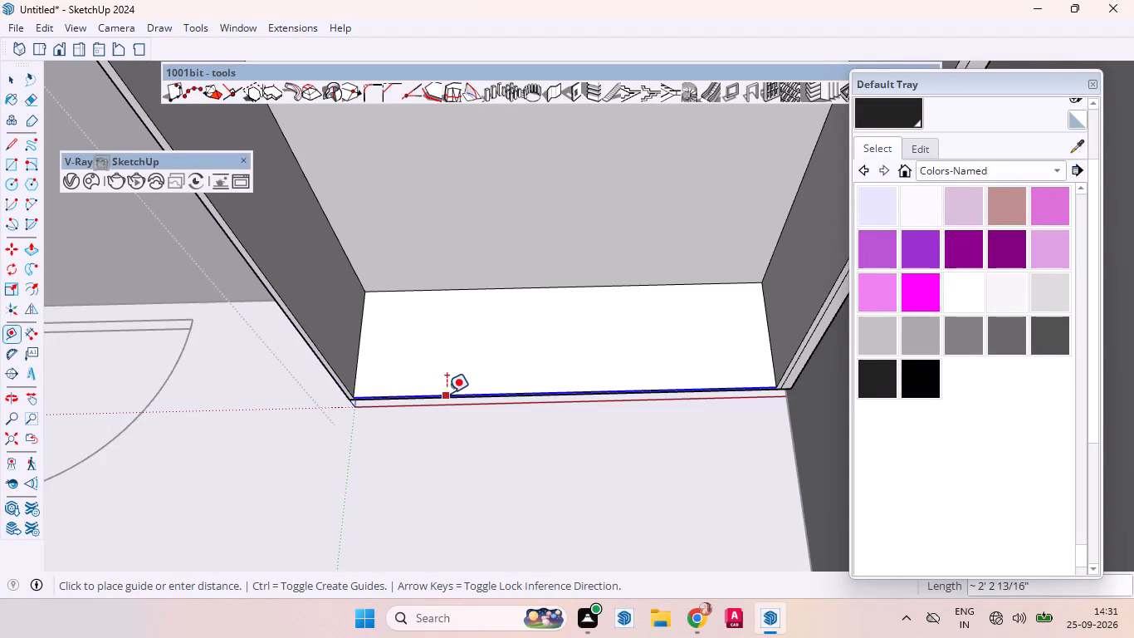
pyautogui.press('1')
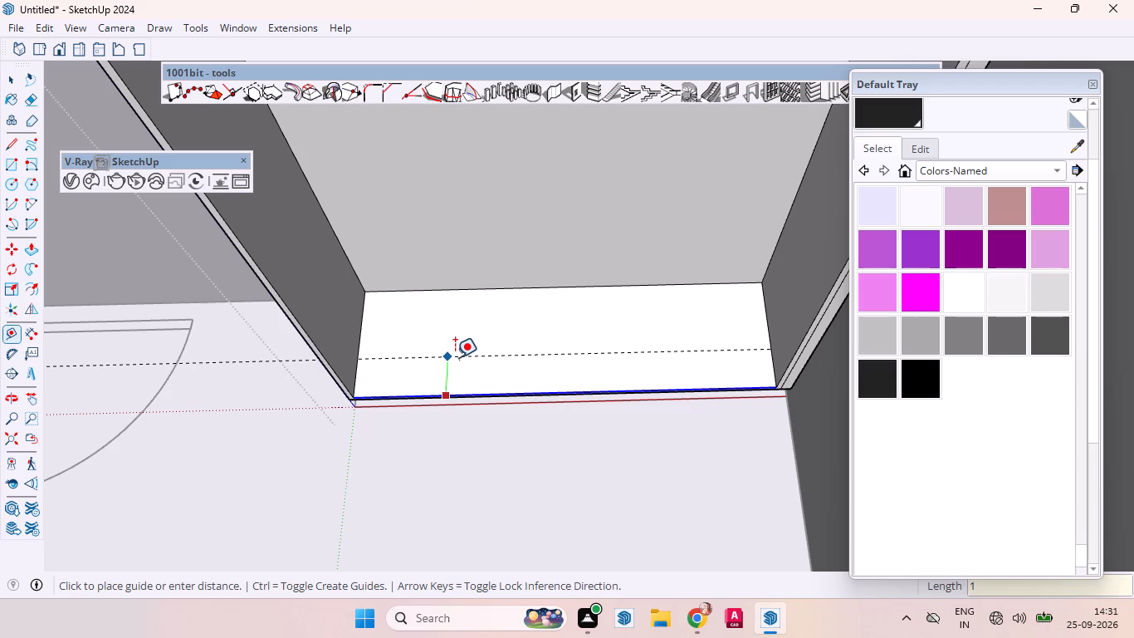
pyautogui.press('Return')
pyautogui.scroll(5, 415, 396)
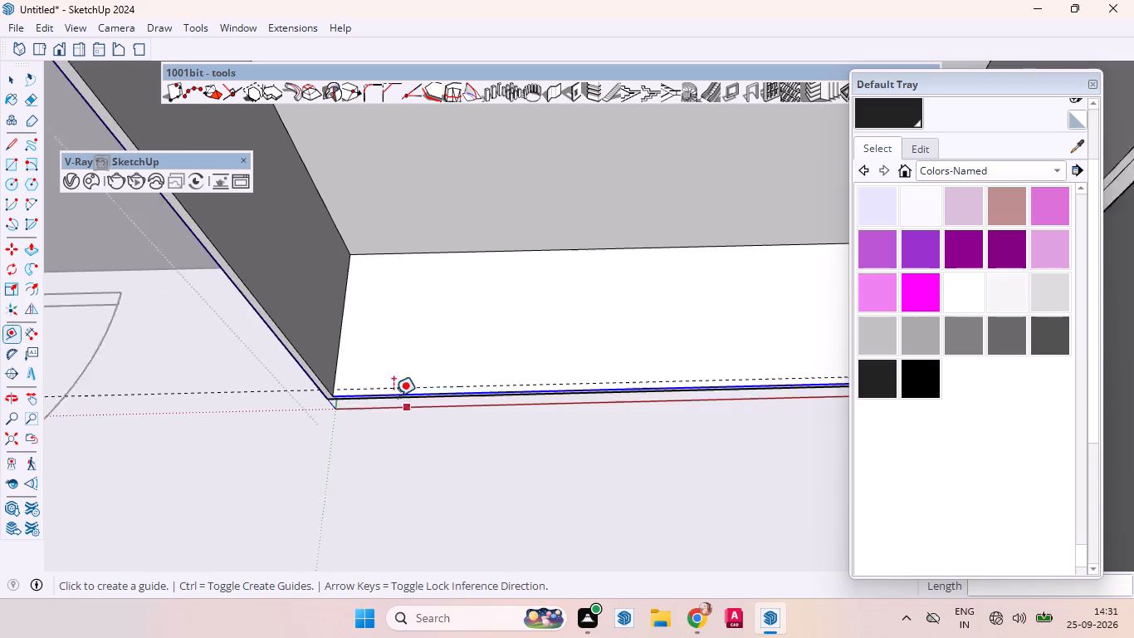
pyautogui.scroll(6, 393, 396)
pyautogui.click(371, 383)
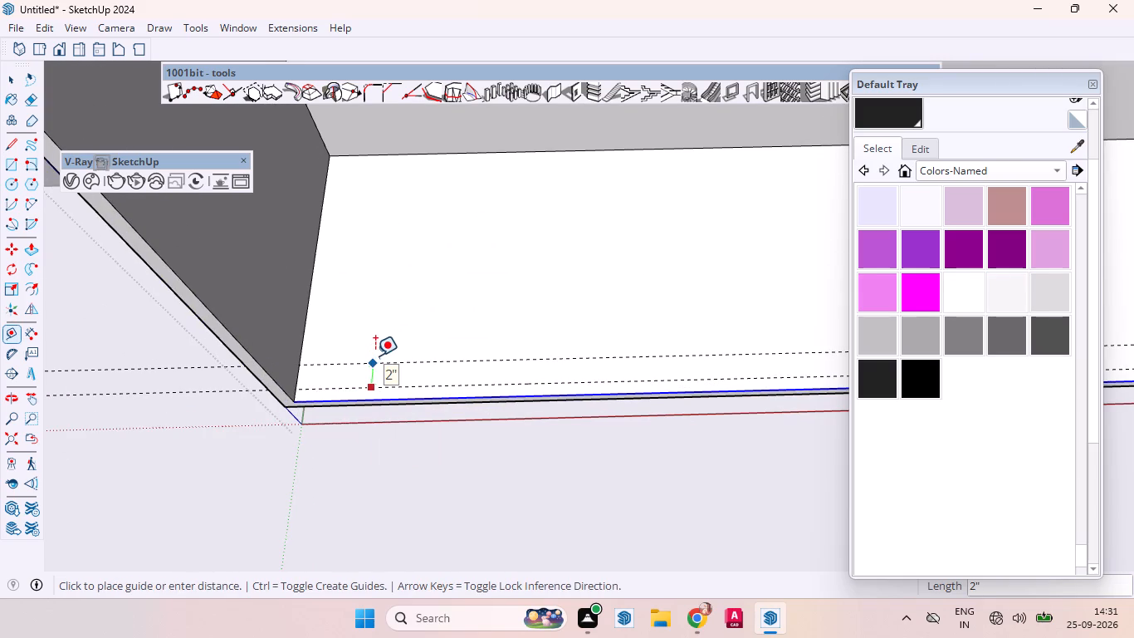
pyautogui.write('18mm')
pyautogui.press('Return')
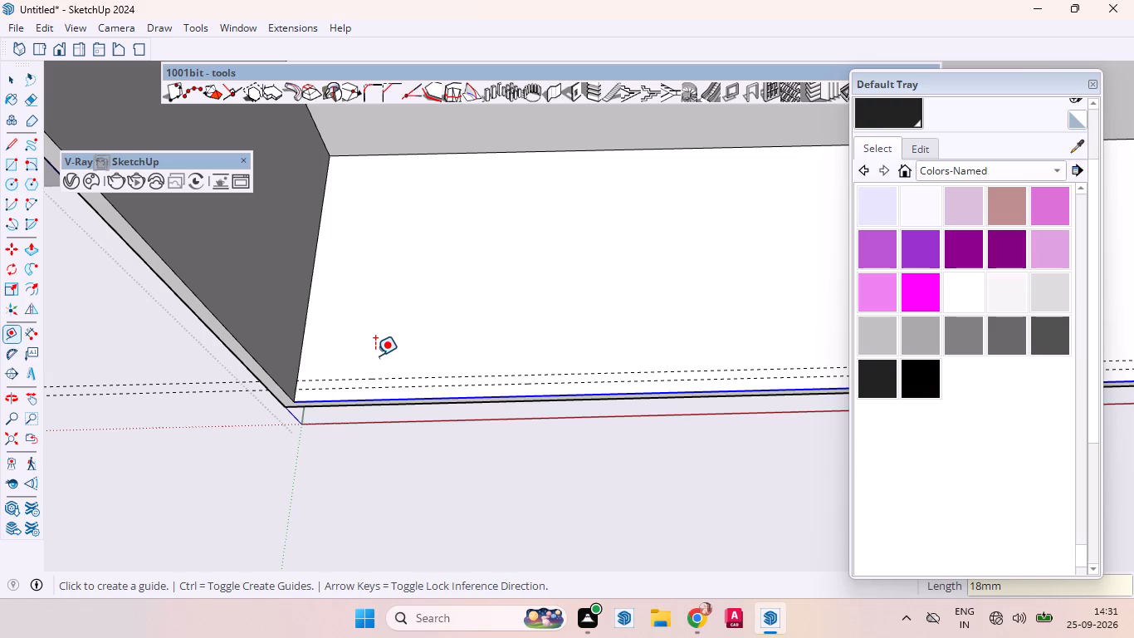
# Draw a line about 3 1/16" long from the base edge's first division point into the wardrobe across the guides, and close the group.
pyautogui.press('space')
pyautogui.write('l')
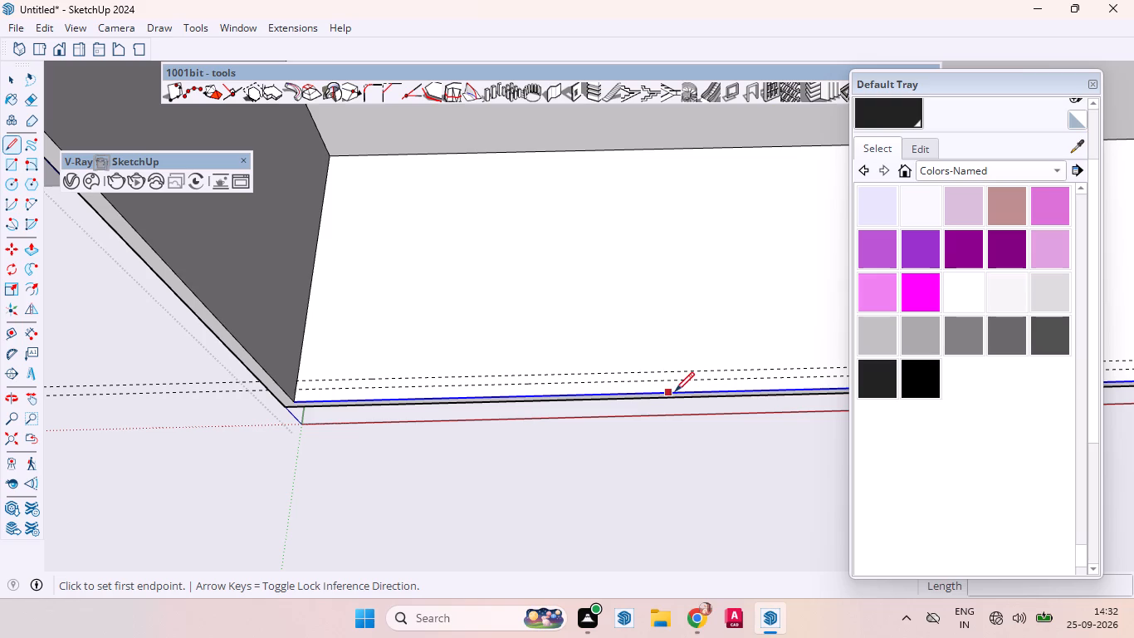
pyautogui.click(648, 390)
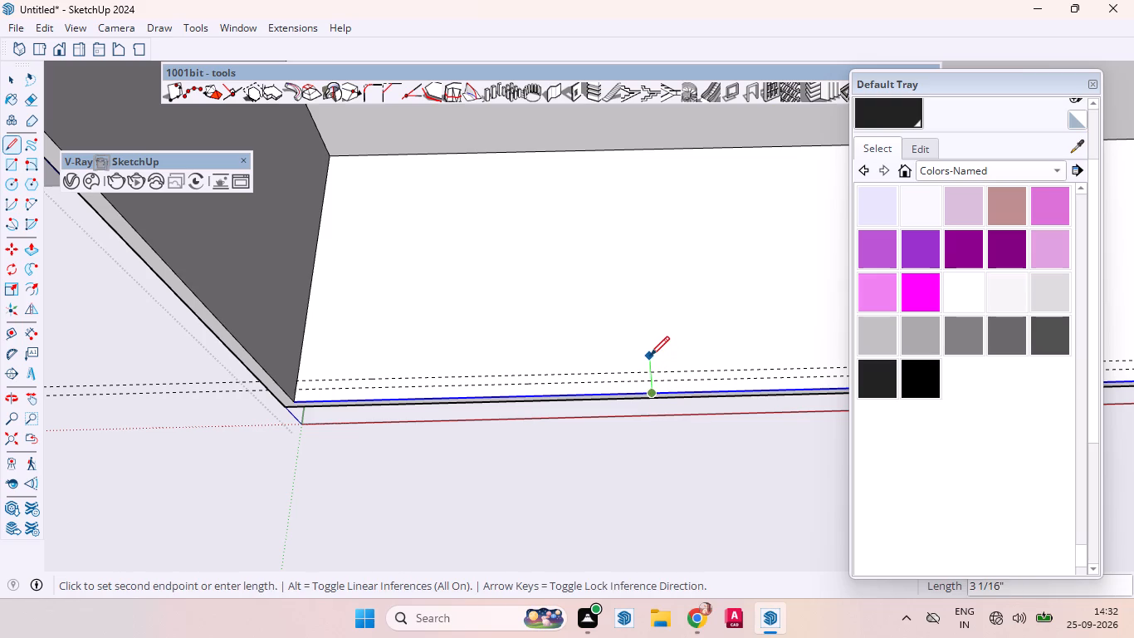
pyautogui.click(650, 356)
pyautogui.press('space')
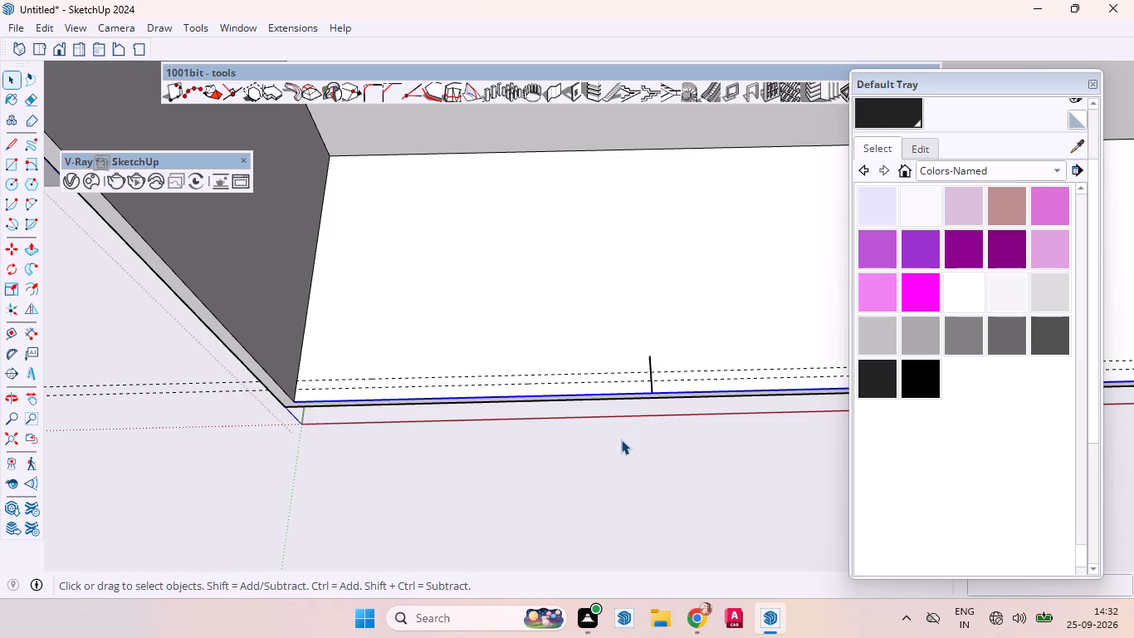
pyautogui.rightClick(574, 447)
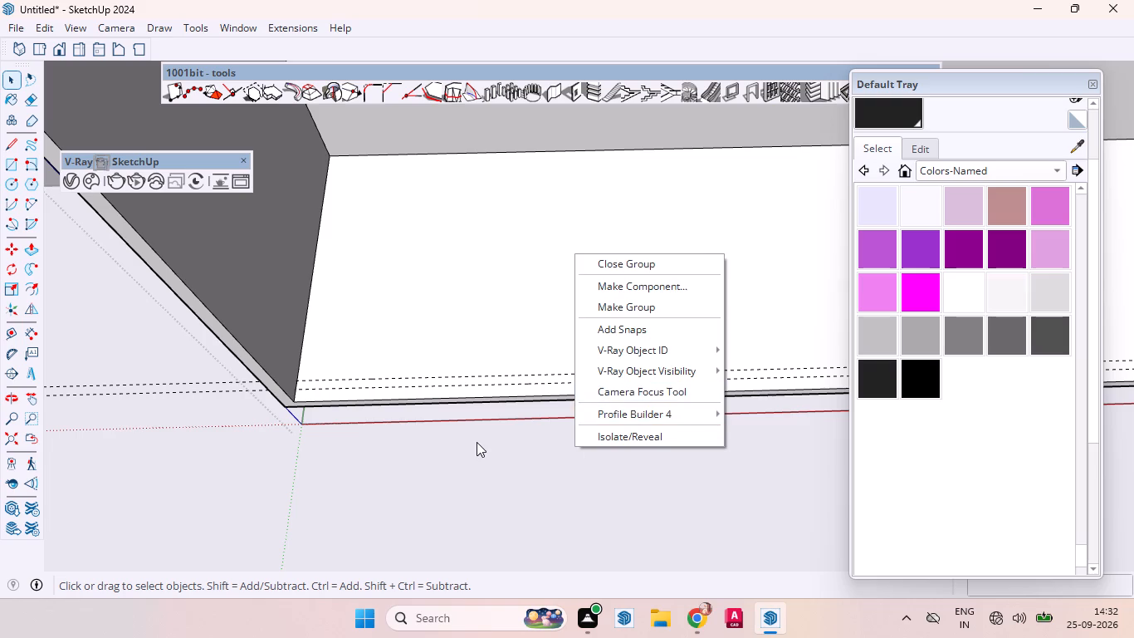
pyautogui.click(477, 442)
pyautogui.scroll(-20, 571, 464)
pyautogui.scroll(-3, 571, 464)
pyautogui.scroll(1, 415, 438)
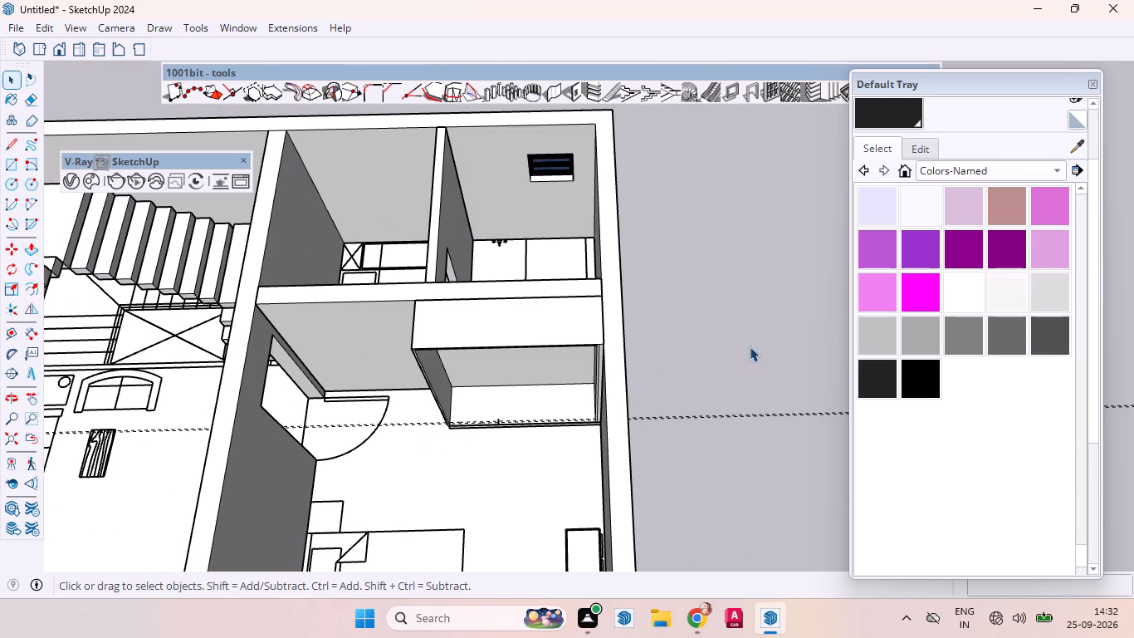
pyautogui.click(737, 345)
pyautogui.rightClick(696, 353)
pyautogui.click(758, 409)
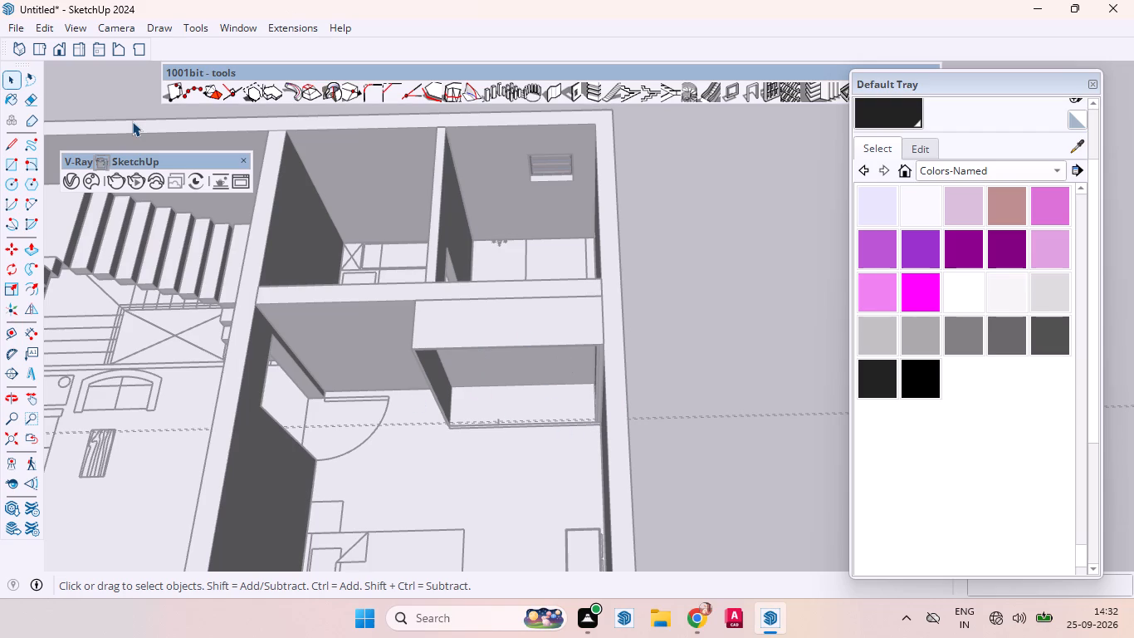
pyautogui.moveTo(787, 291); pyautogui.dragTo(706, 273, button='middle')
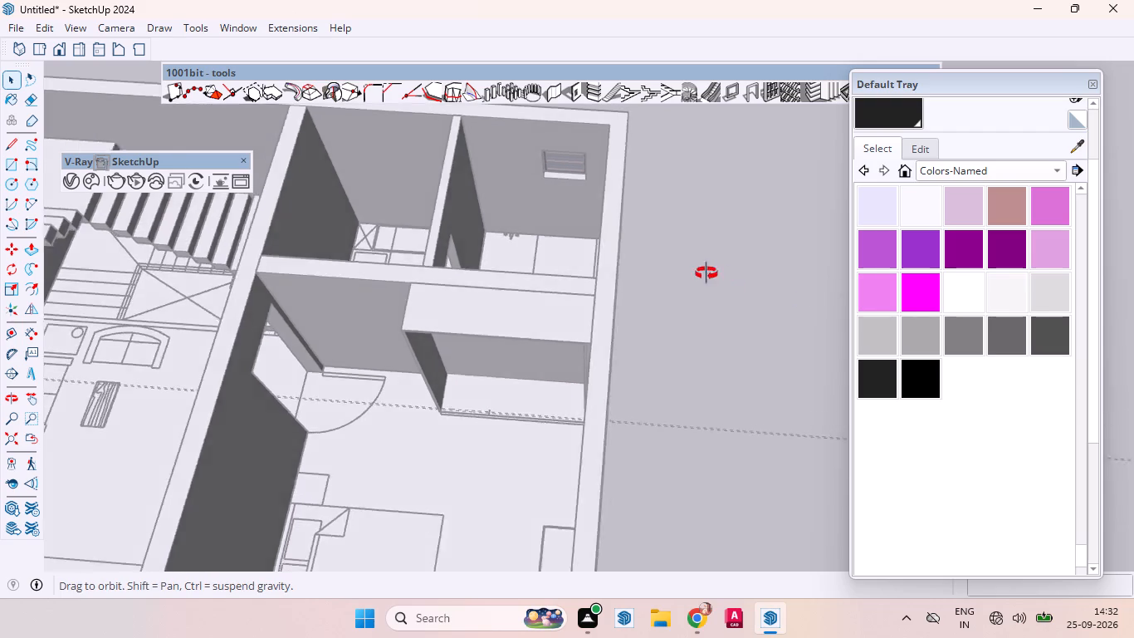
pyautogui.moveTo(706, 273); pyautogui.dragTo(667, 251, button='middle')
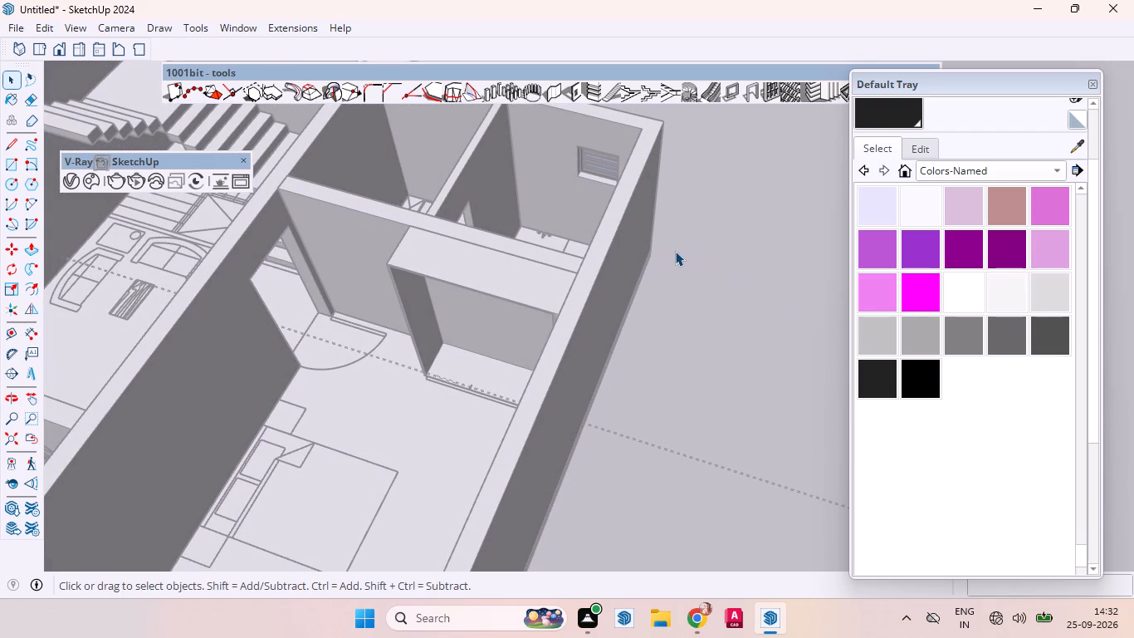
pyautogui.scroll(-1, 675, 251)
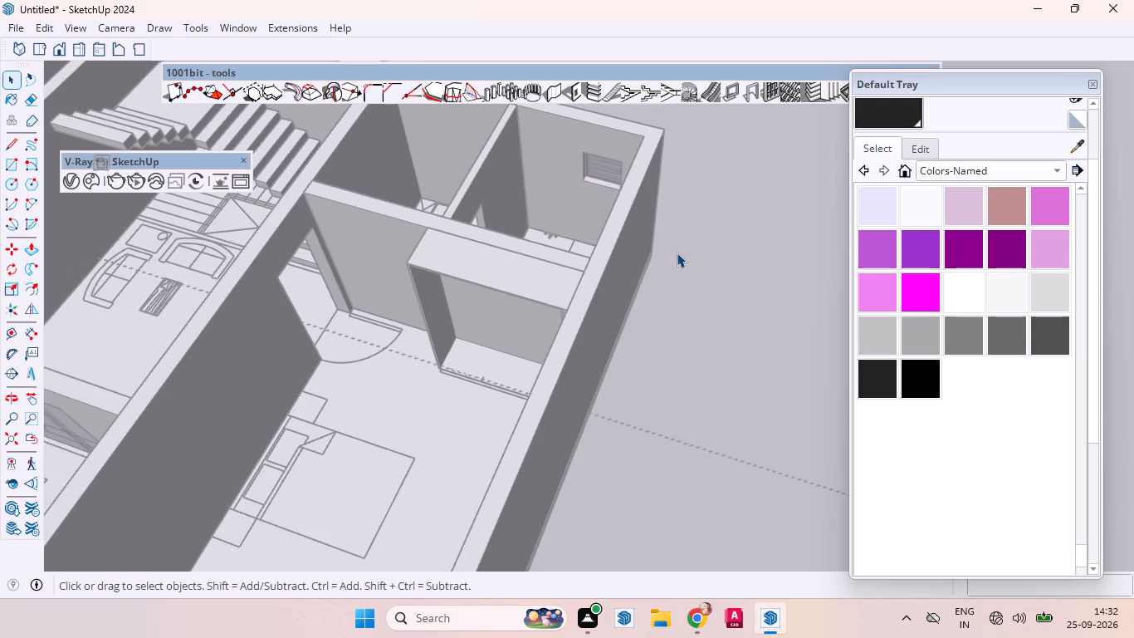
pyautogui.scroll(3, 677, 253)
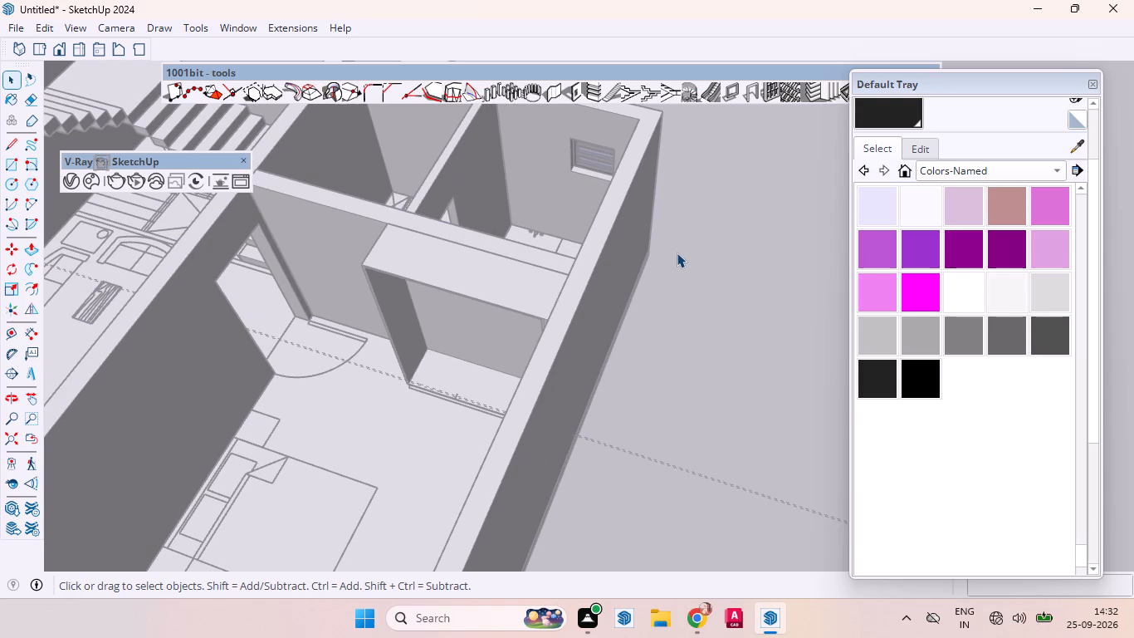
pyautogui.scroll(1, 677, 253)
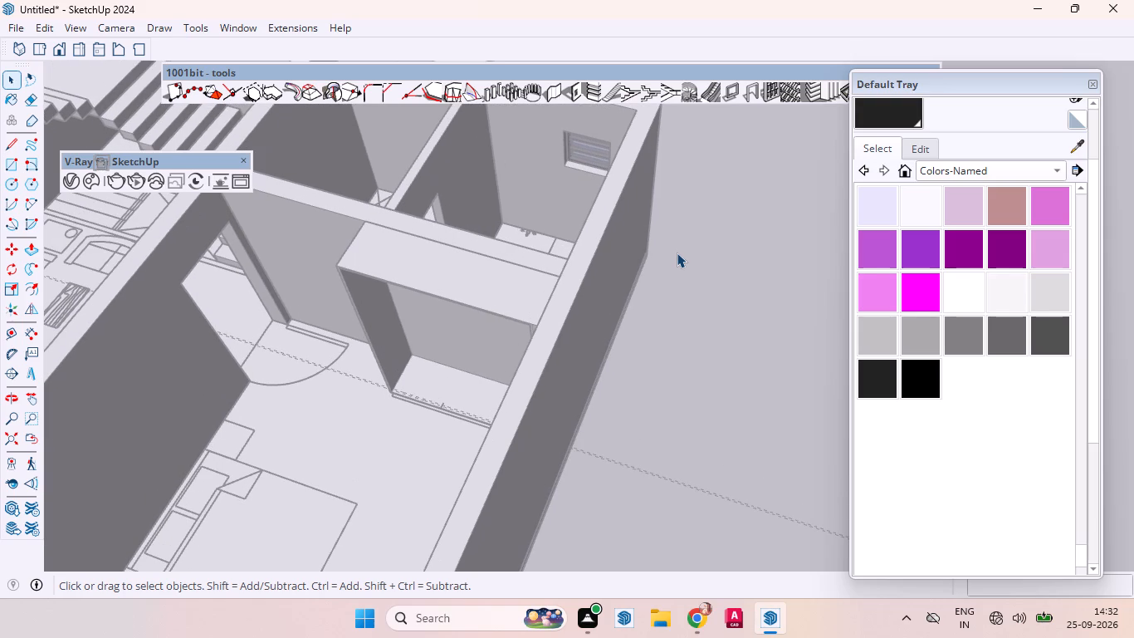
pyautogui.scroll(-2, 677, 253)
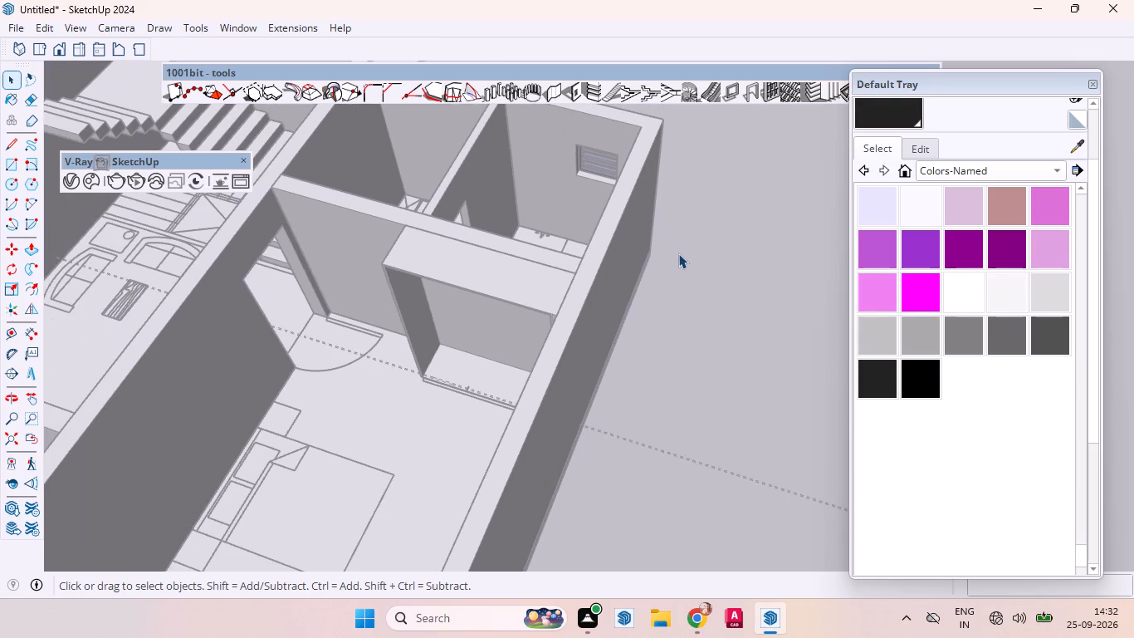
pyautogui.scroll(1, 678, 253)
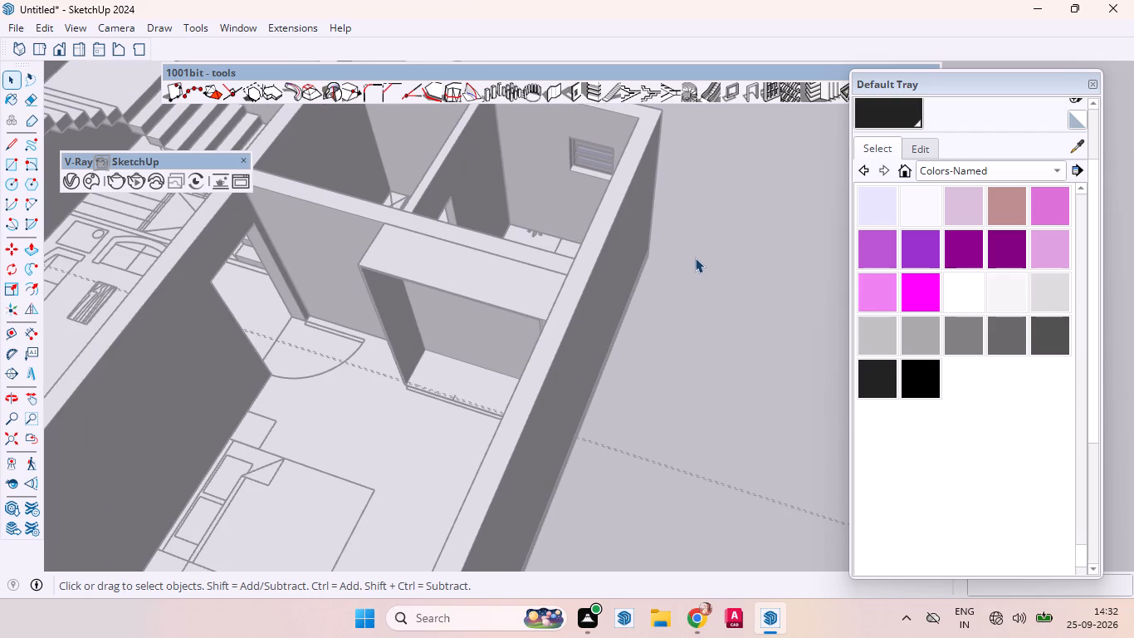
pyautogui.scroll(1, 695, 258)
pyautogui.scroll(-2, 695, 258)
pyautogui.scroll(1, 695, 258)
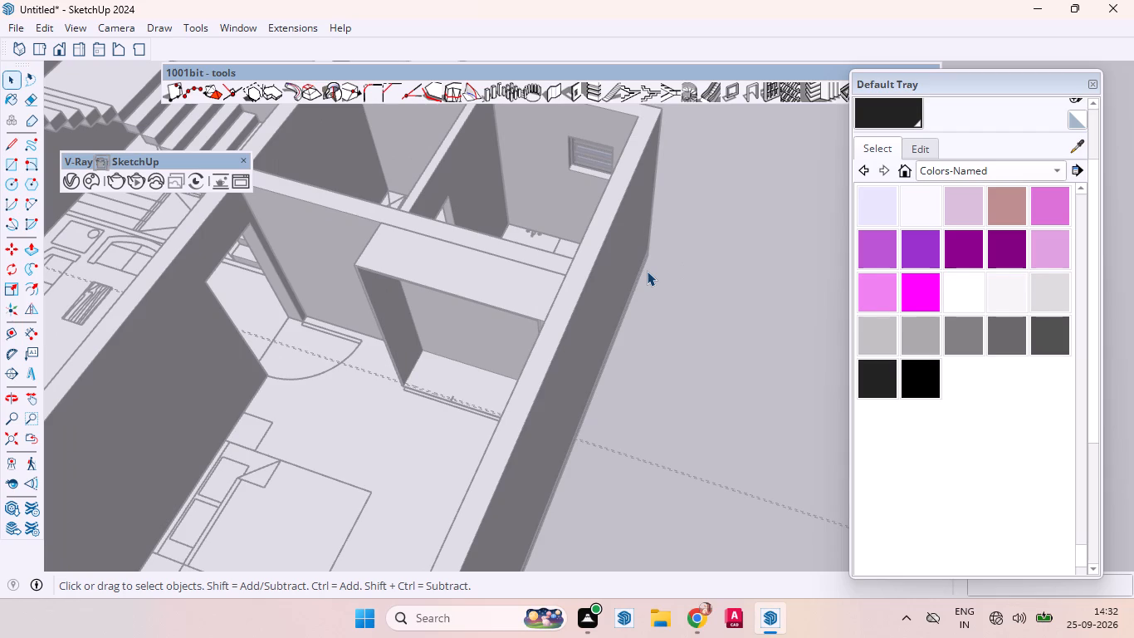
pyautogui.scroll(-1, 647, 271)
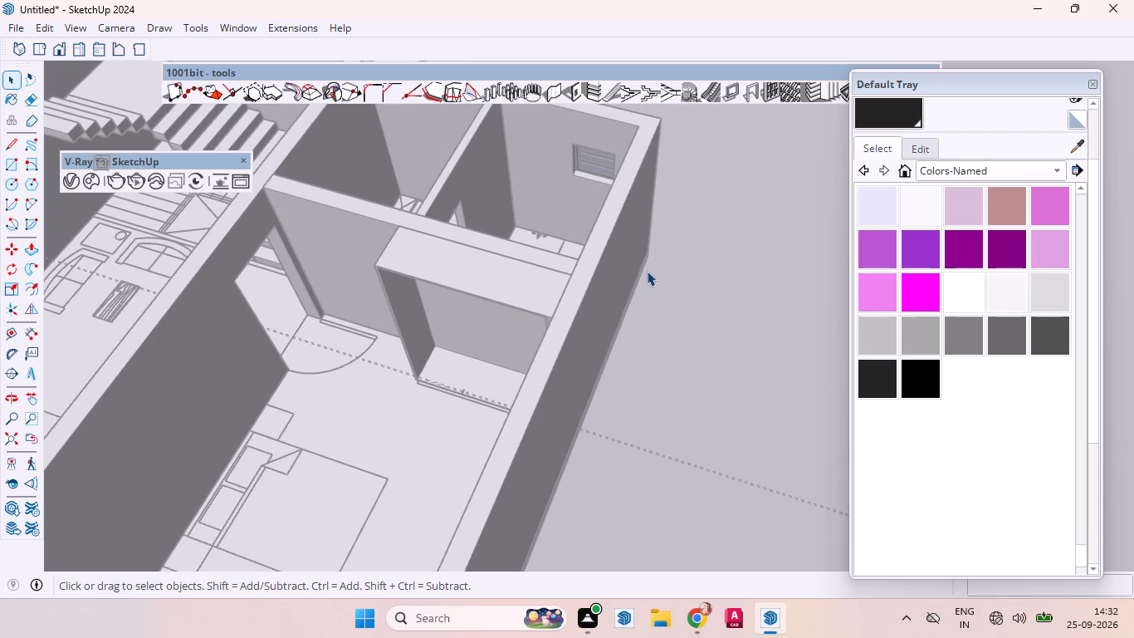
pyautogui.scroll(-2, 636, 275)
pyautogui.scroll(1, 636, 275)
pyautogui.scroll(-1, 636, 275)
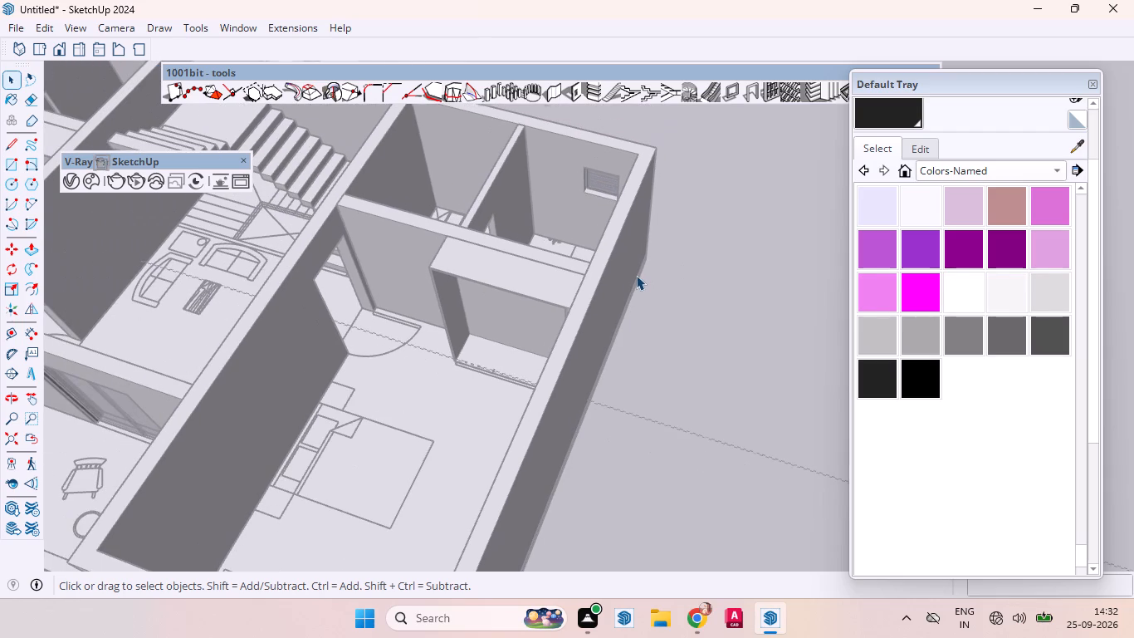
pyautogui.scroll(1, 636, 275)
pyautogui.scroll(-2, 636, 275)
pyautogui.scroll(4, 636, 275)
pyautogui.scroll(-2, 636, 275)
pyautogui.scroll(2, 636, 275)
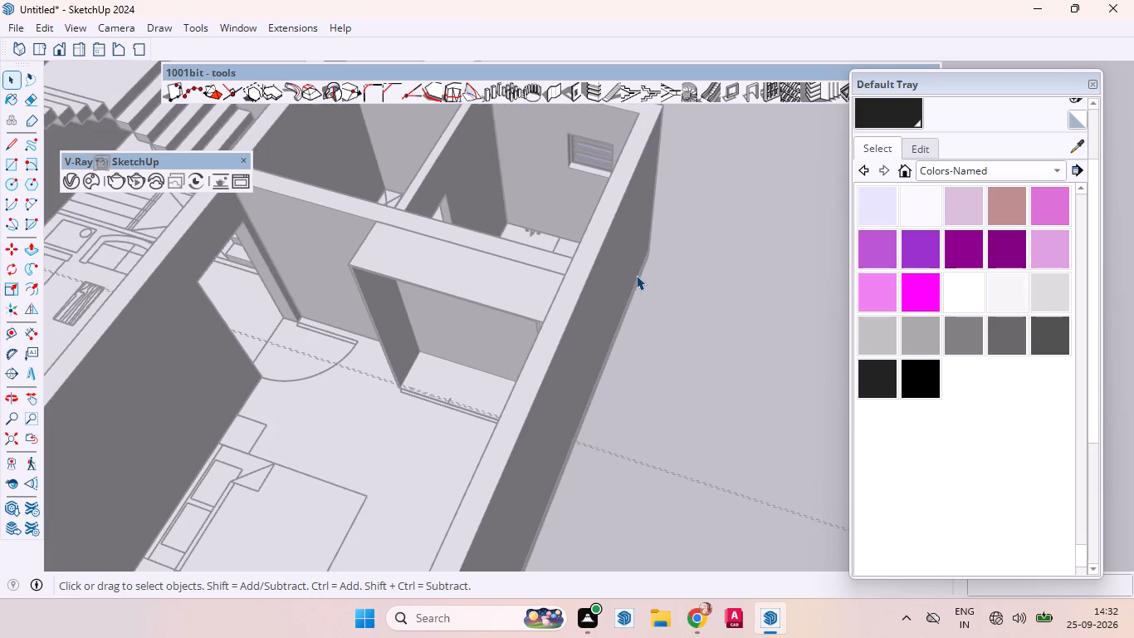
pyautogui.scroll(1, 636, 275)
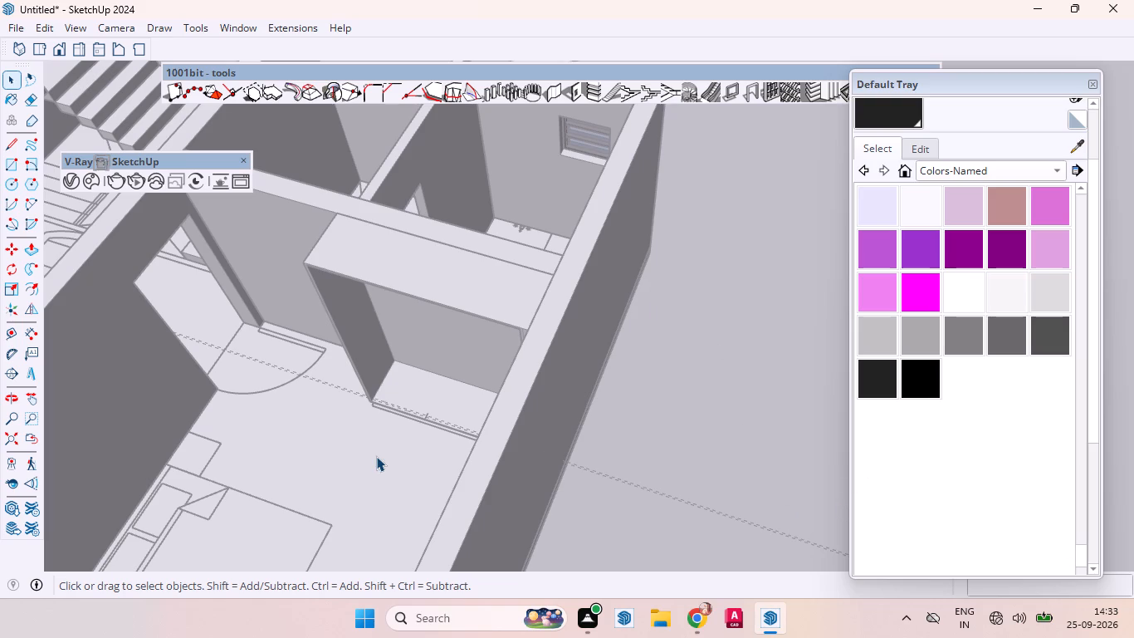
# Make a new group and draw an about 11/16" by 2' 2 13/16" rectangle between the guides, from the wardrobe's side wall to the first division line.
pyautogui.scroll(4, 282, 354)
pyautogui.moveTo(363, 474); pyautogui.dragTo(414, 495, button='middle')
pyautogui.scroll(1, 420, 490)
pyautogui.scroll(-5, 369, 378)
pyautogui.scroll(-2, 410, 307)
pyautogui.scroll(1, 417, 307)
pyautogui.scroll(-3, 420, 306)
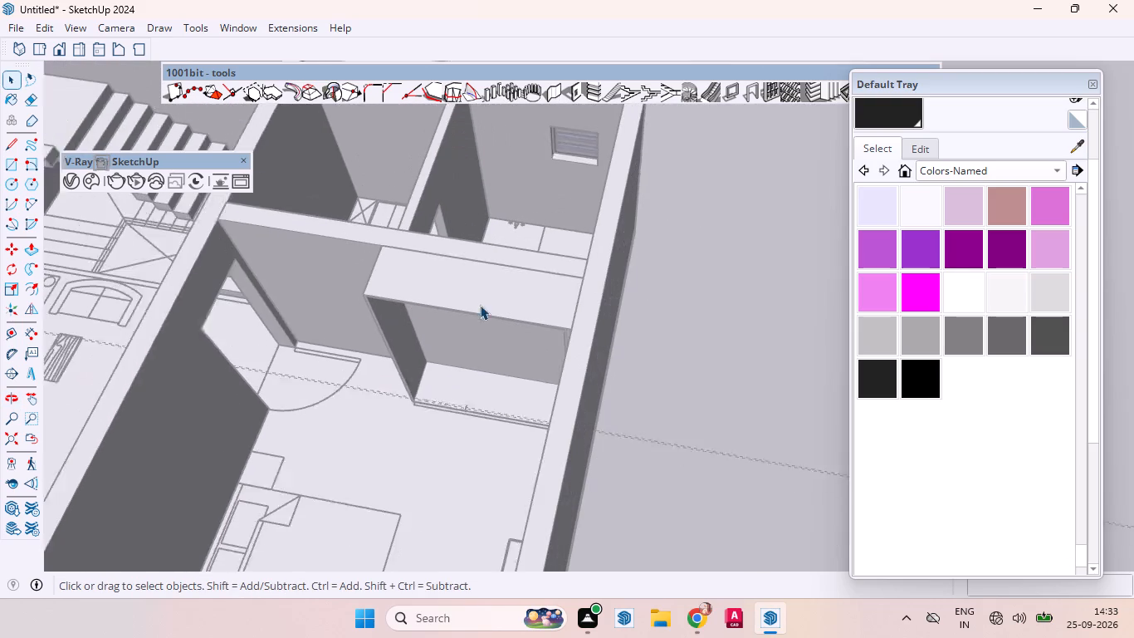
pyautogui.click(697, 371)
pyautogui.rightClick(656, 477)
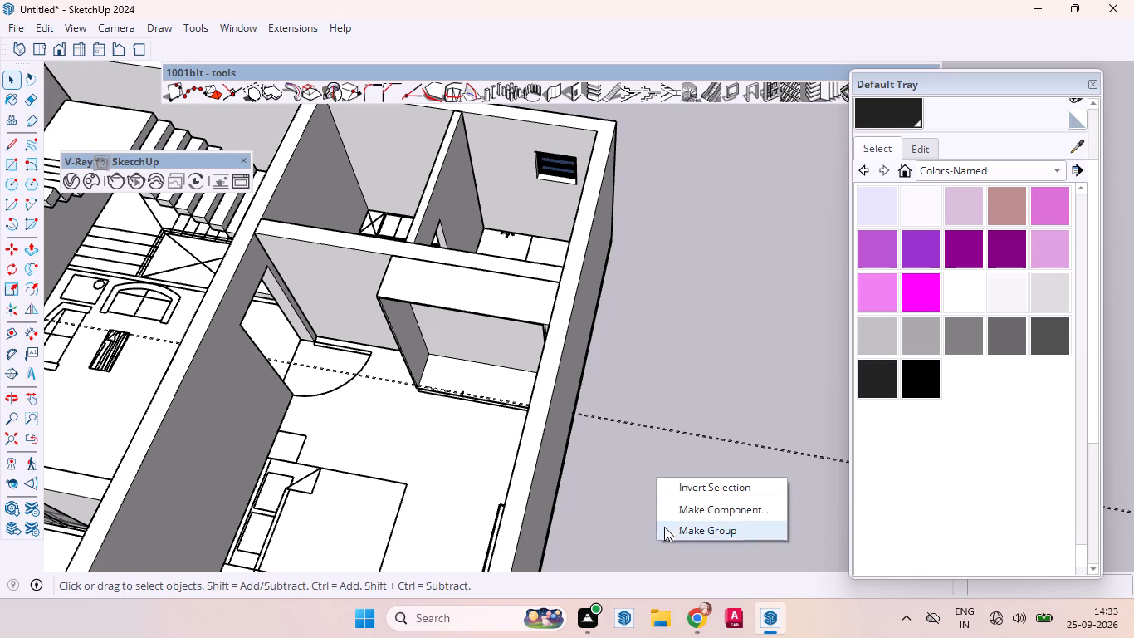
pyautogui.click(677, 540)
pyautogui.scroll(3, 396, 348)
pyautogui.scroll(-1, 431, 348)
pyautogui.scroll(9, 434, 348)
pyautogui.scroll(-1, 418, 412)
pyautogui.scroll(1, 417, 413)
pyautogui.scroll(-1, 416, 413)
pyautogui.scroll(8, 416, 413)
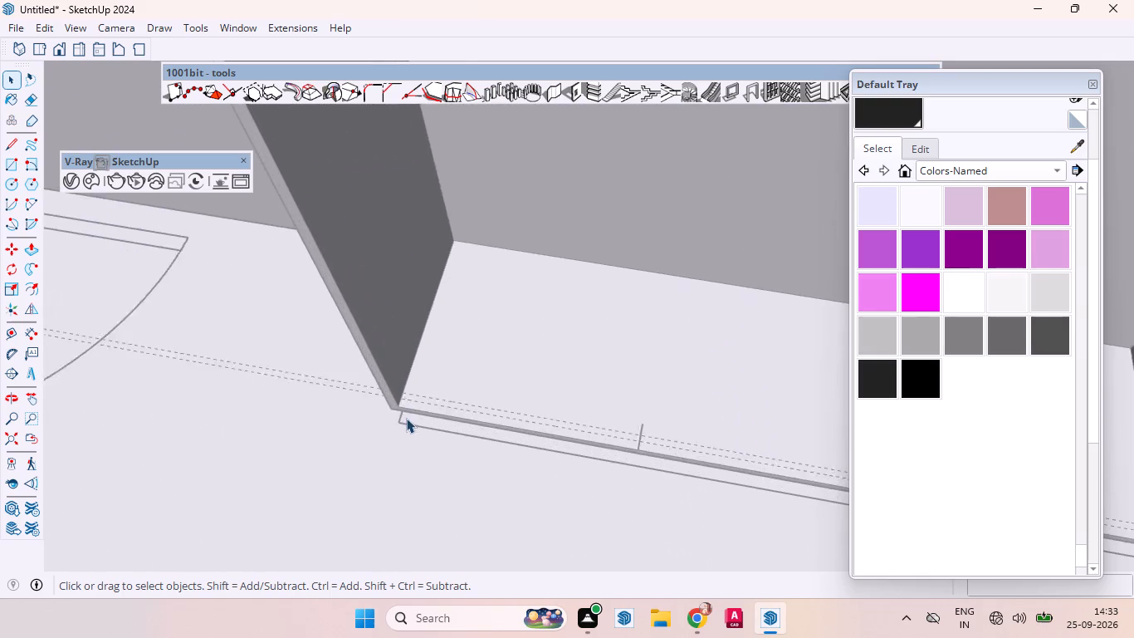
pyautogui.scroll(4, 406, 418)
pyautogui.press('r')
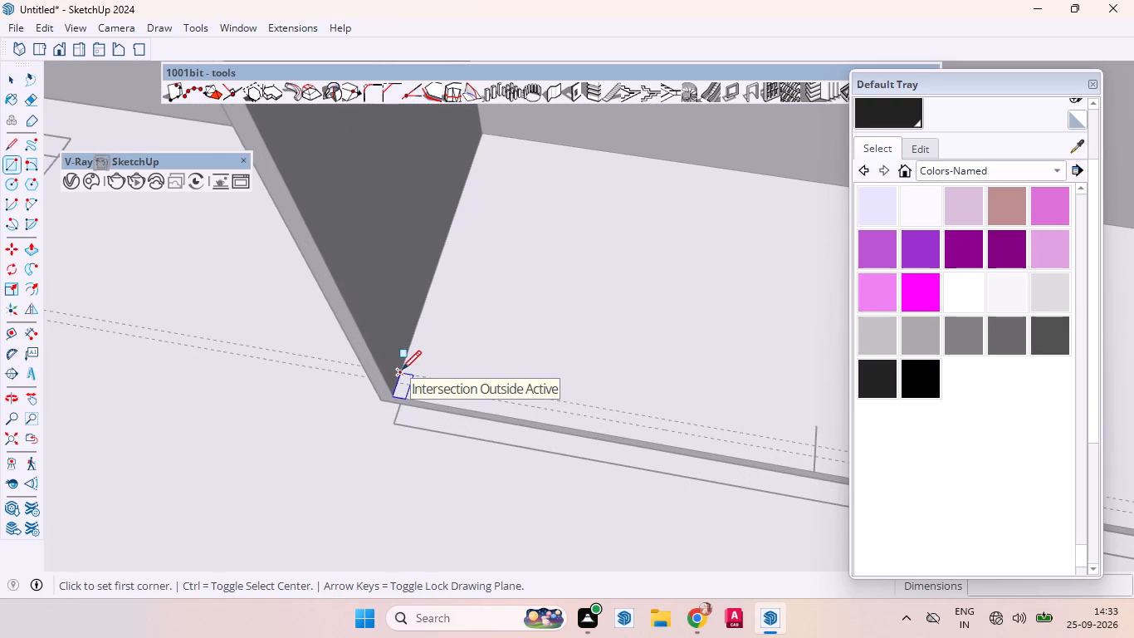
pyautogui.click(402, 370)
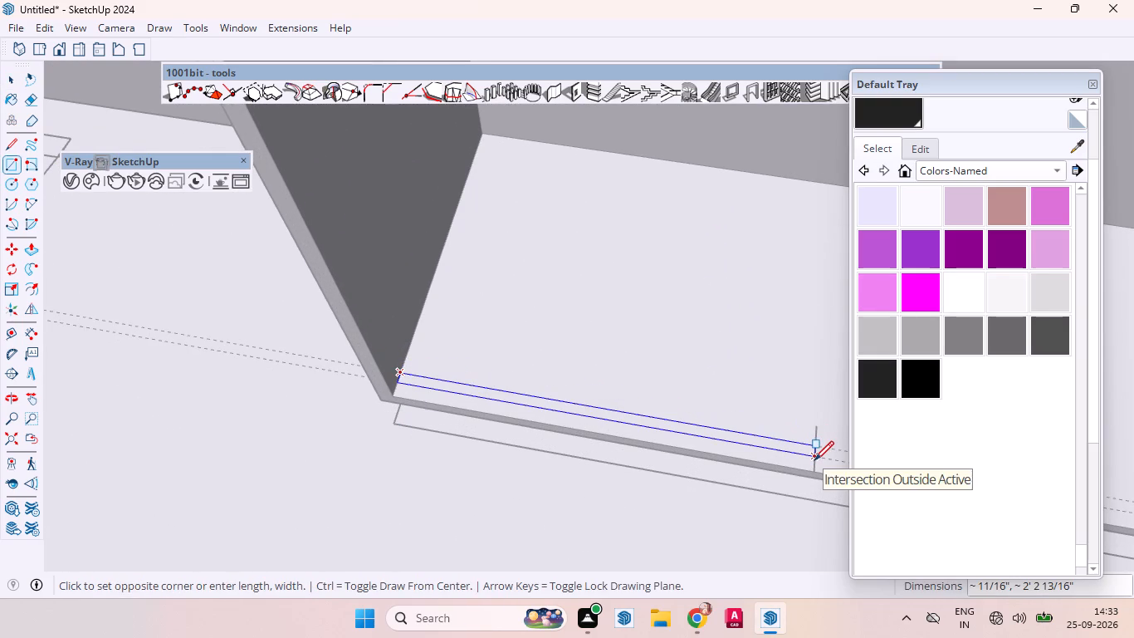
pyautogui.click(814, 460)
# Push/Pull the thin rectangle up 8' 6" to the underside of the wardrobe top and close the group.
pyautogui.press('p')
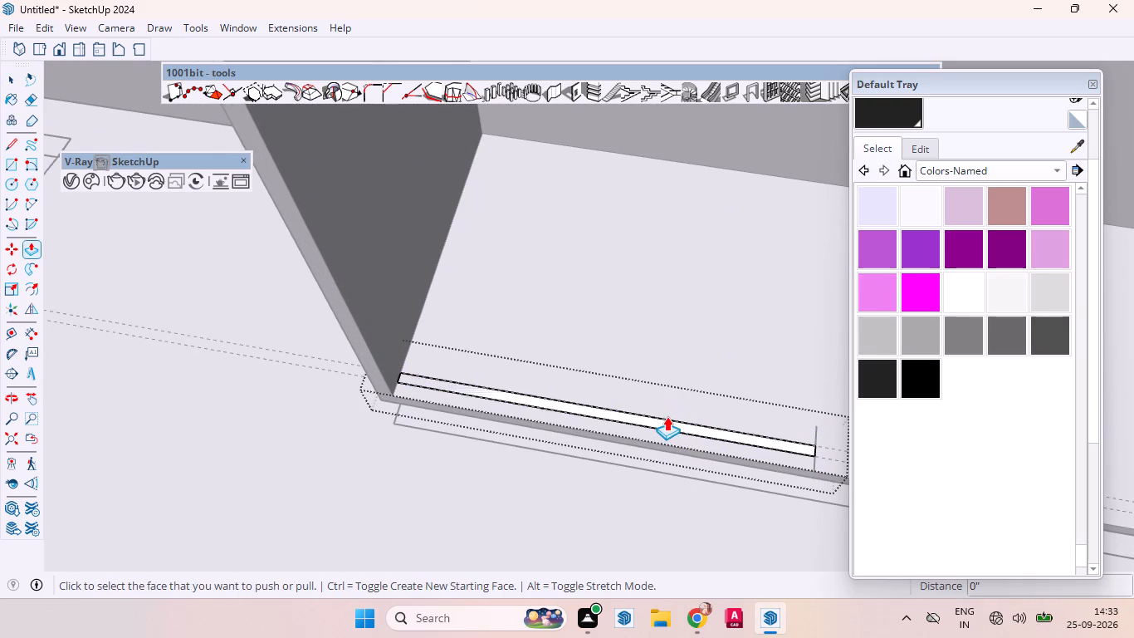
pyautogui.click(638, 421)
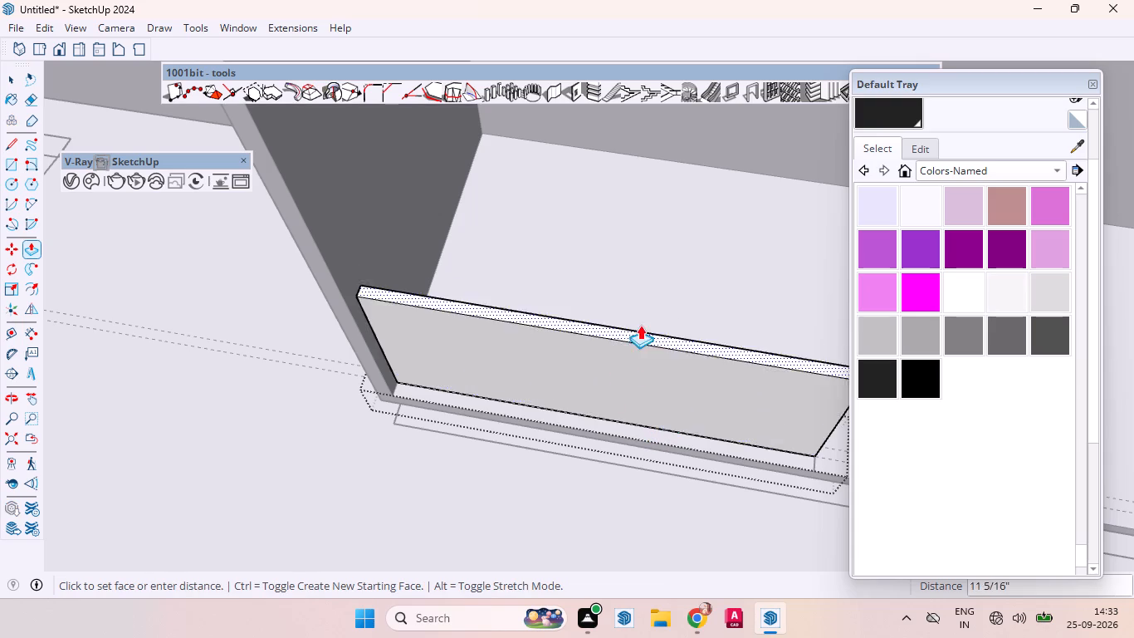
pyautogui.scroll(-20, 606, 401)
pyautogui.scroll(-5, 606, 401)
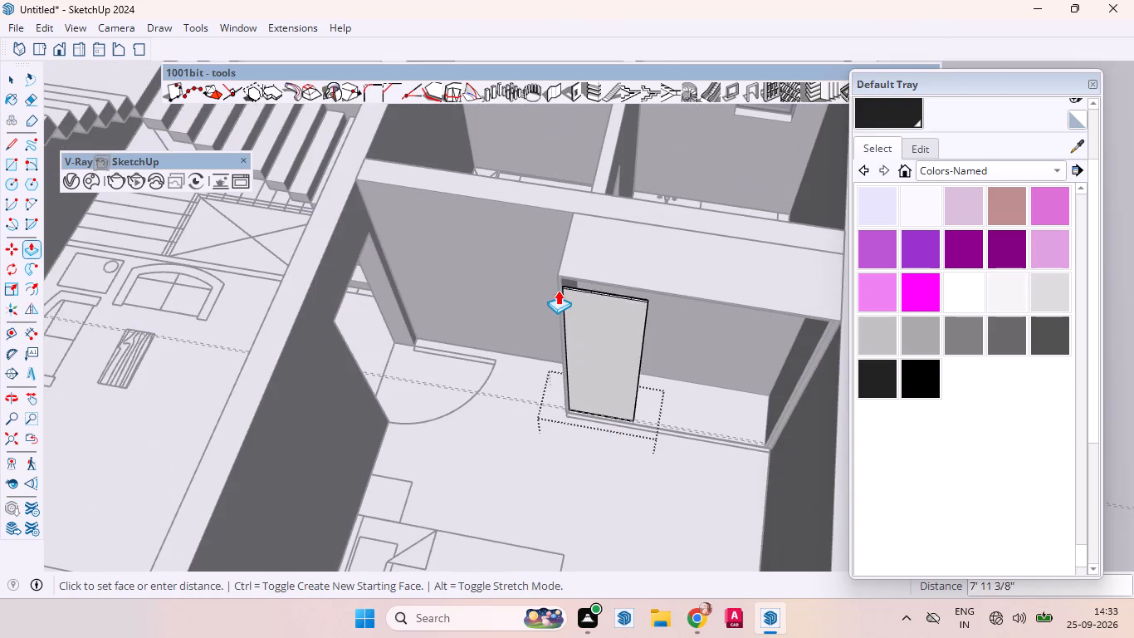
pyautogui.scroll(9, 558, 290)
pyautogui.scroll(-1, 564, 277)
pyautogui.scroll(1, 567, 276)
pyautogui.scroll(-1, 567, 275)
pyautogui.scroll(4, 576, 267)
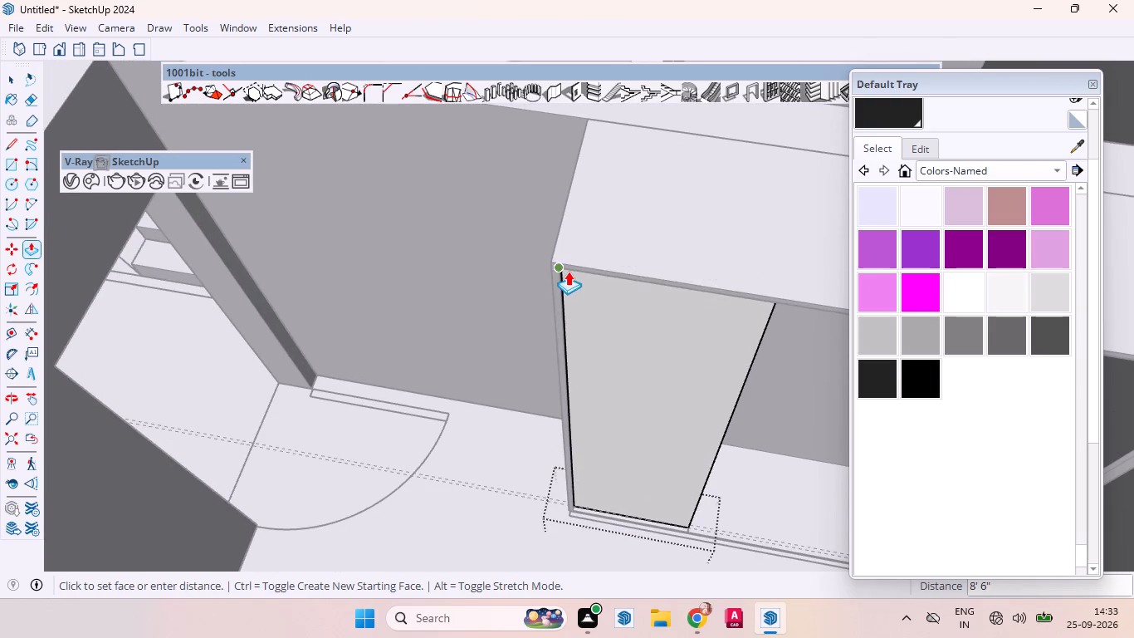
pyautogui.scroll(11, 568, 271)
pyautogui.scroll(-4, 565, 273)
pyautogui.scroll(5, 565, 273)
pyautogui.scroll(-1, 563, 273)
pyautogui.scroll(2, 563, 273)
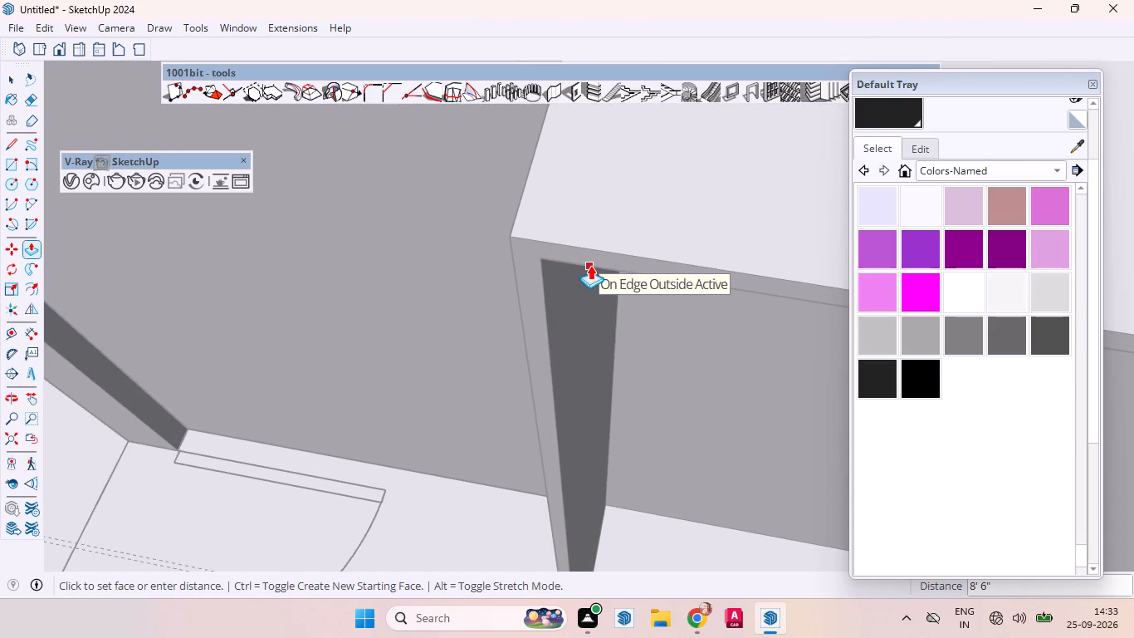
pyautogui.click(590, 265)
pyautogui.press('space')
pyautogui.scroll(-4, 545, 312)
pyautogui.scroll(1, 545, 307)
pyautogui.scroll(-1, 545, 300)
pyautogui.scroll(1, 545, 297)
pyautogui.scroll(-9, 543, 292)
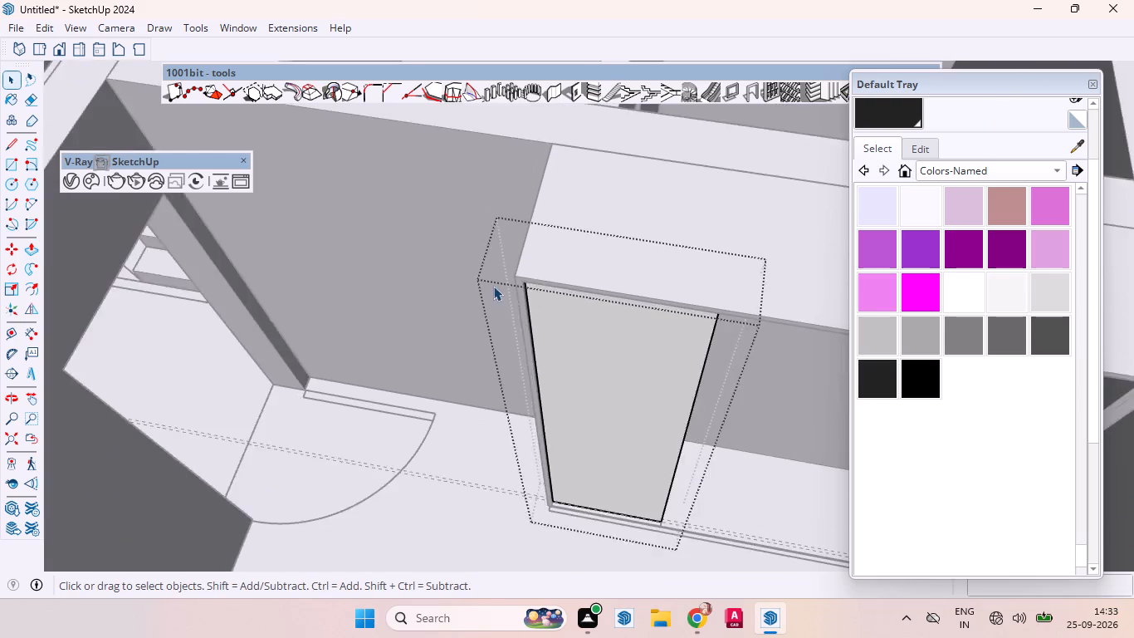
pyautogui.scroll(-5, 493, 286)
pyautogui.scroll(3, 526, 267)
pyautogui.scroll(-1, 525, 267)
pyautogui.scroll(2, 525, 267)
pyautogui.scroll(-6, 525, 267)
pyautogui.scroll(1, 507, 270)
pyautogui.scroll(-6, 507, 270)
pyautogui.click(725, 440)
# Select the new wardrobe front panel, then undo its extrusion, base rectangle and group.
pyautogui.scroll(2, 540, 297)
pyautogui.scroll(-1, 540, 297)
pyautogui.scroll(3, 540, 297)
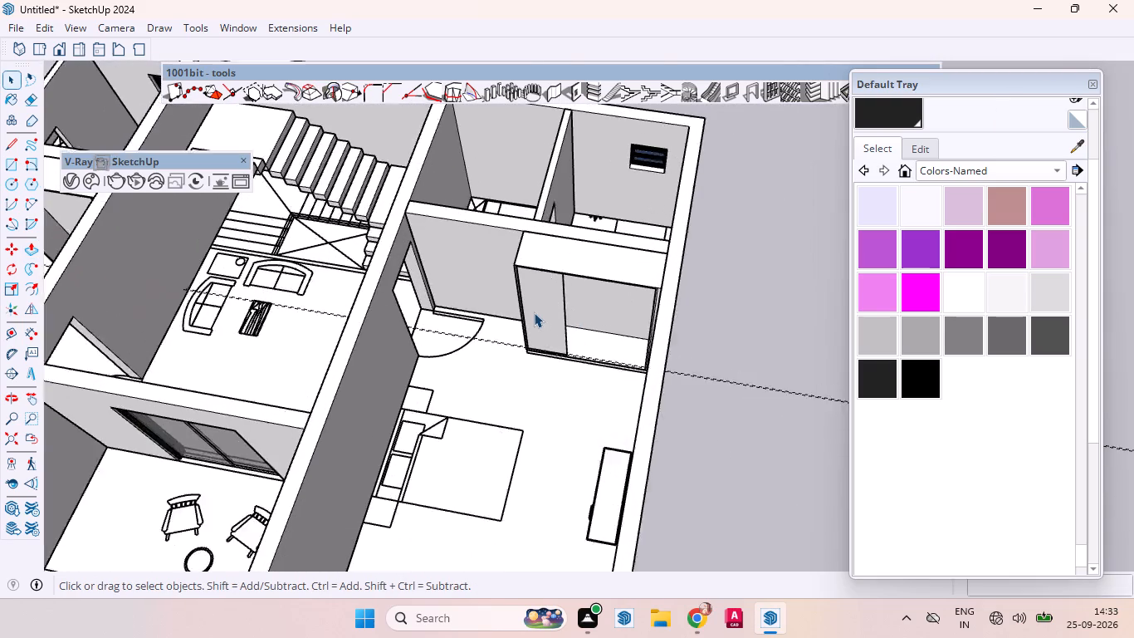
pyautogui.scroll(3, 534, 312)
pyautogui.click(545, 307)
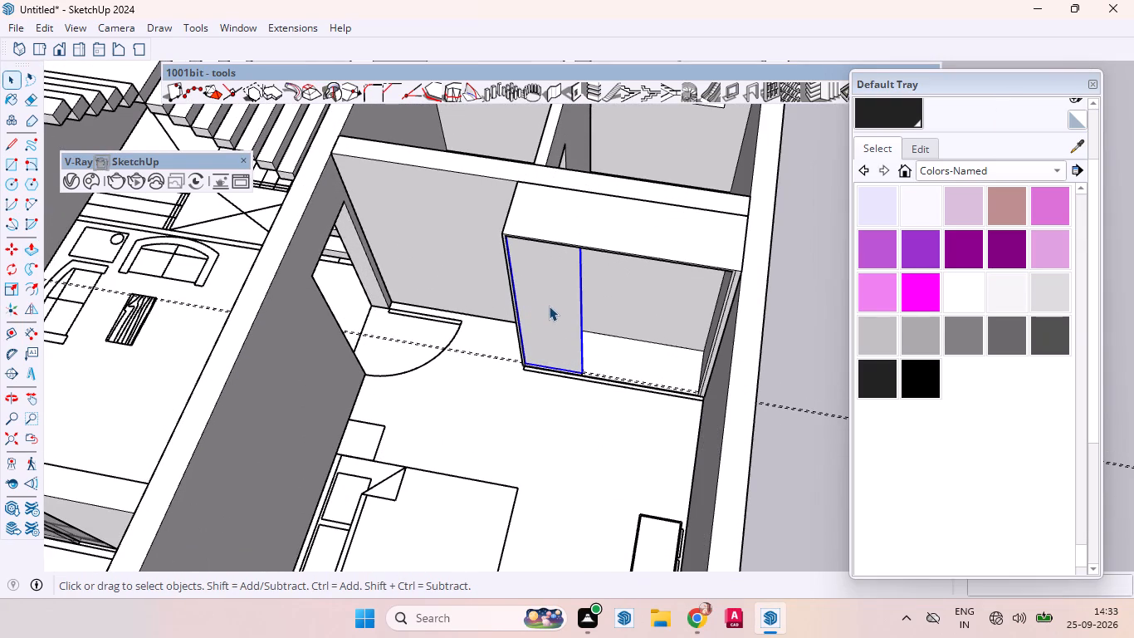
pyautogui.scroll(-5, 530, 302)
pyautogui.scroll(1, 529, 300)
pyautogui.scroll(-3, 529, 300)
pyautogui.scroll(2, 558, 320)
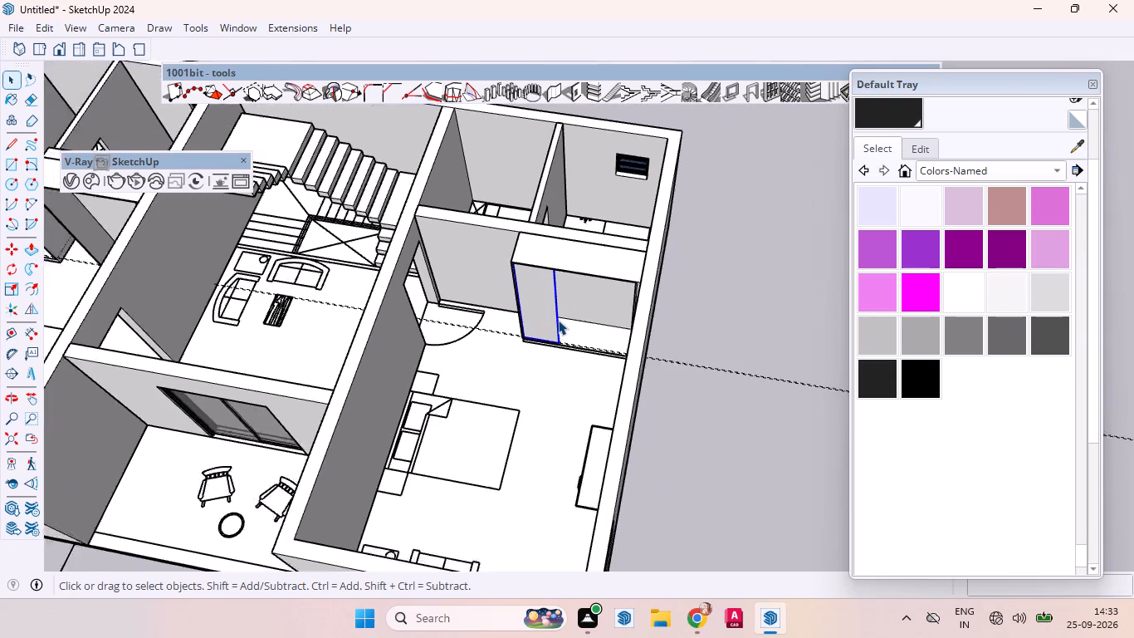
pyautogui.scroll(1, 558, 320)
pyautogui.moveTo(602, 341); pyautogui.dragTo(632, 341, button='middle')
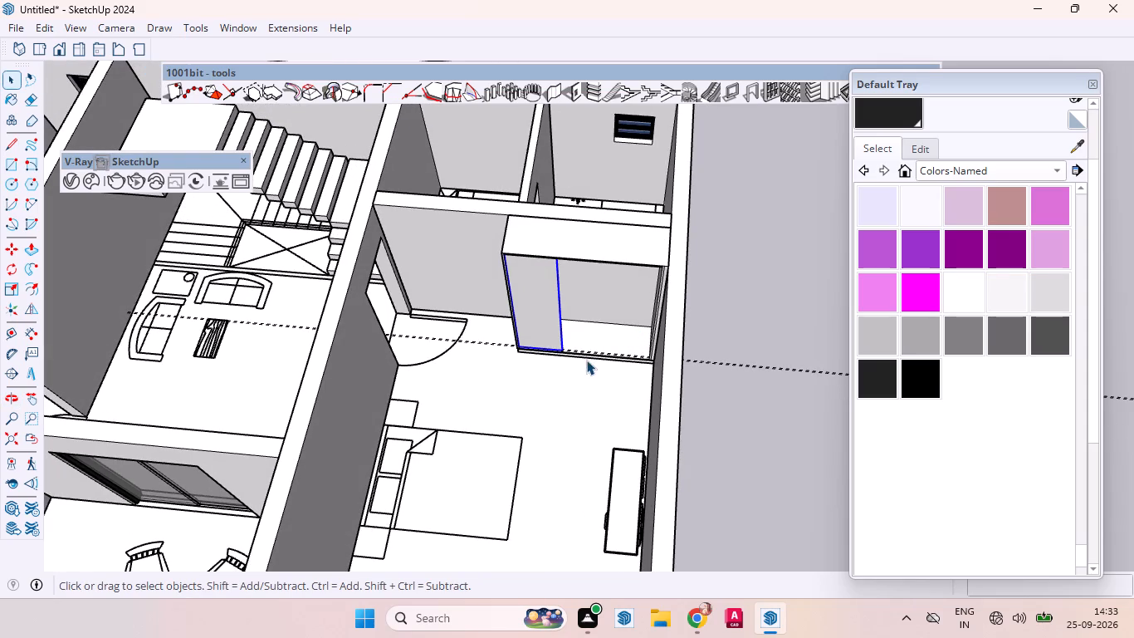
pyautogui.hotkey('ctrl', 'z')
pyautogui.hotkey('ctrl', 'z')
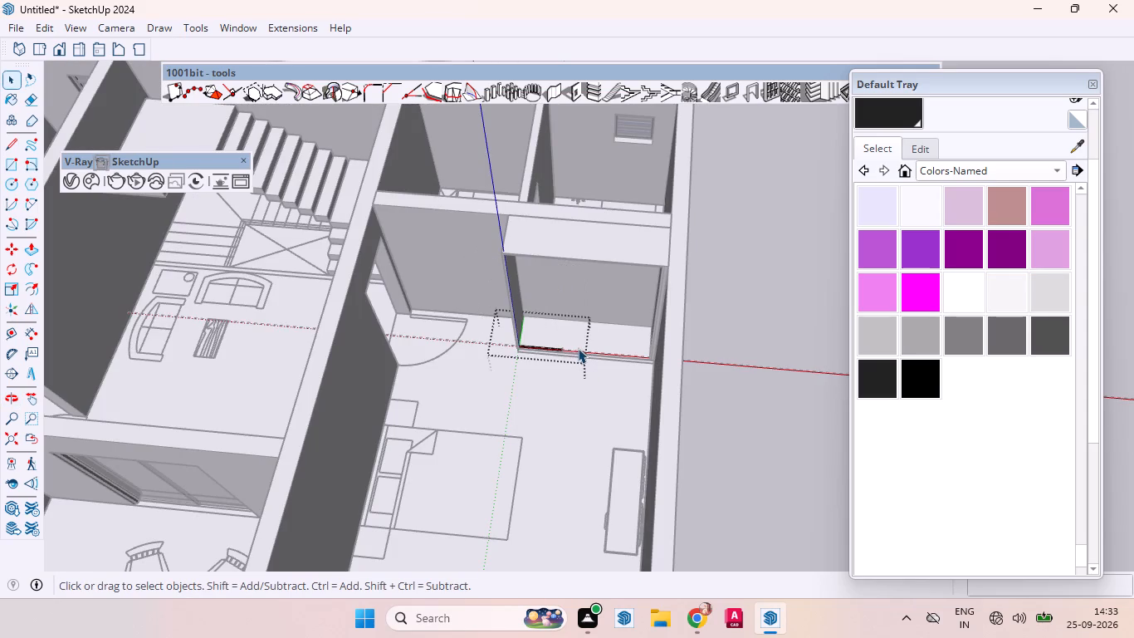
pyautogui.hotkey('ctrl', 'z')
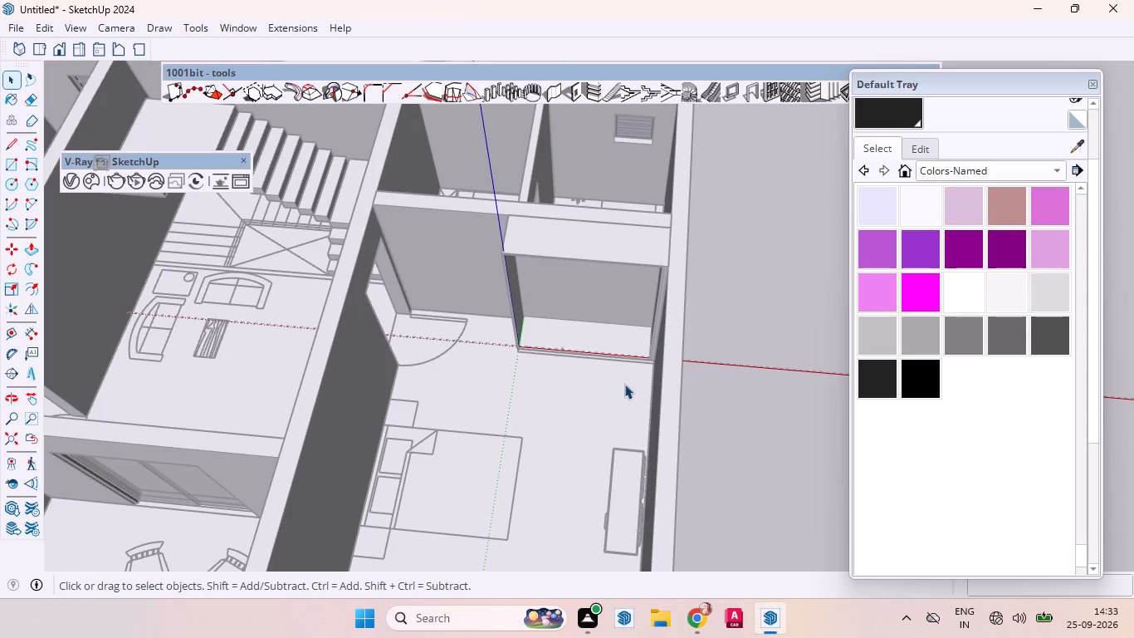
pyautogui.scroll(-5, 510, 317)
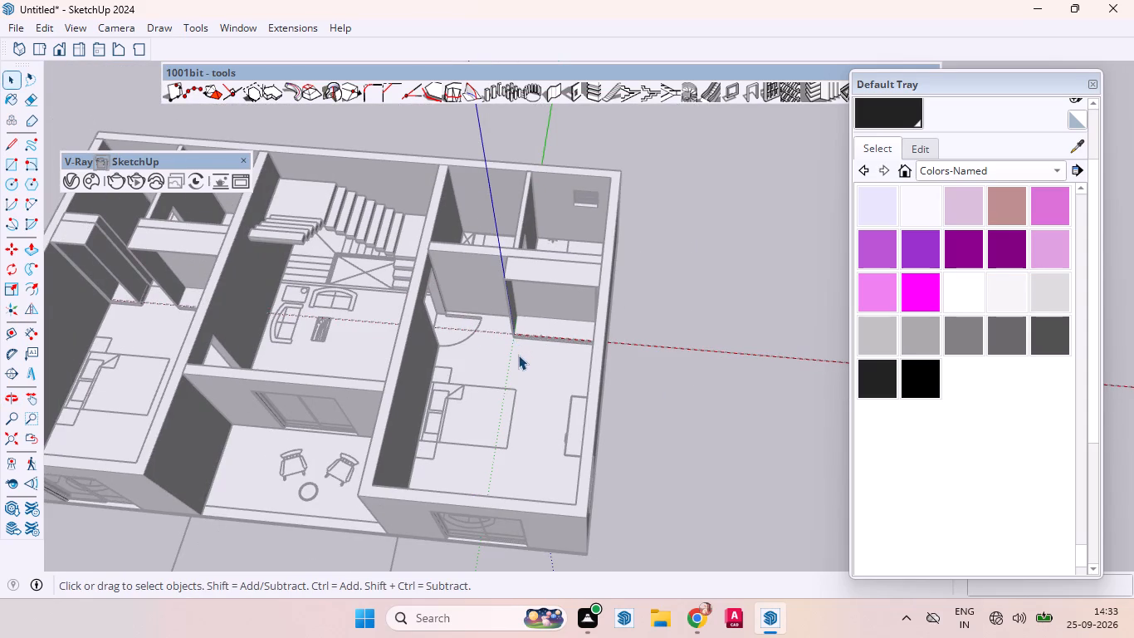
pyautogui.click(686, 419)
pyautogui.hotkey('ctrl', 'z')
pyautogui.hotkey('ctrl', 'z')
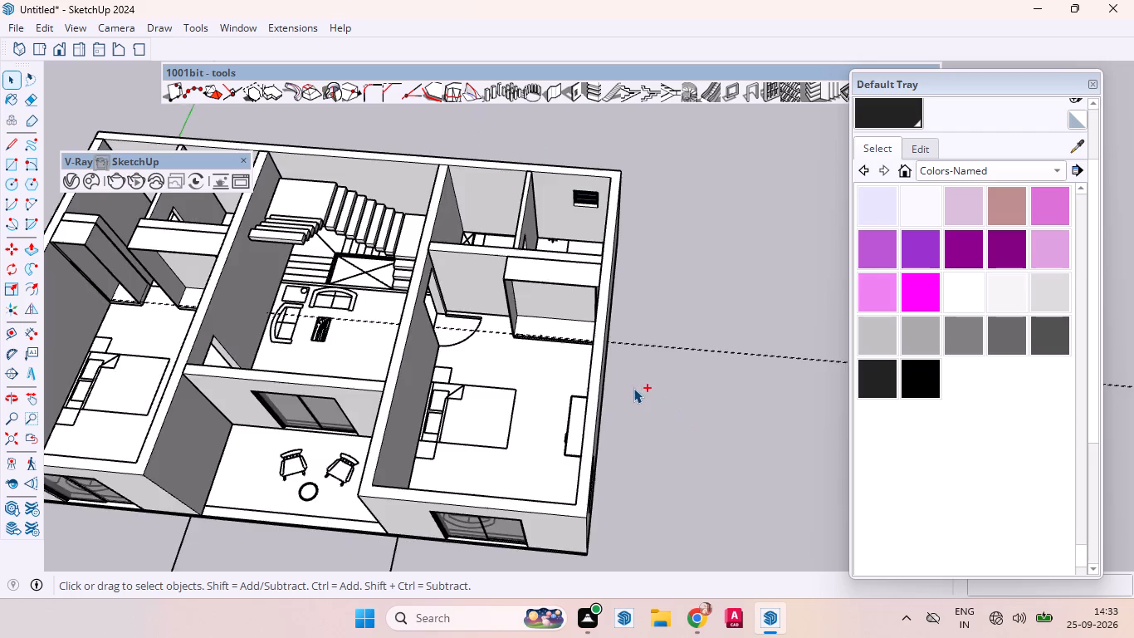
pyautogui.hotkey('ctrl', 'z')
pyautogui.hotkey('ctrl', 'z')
# Make a new group and redraw the about 11/16" by 2' 2 13/16" rectangle between the guides, from the side wall to the first division line.
pyautogui.rightClick(675, 377)
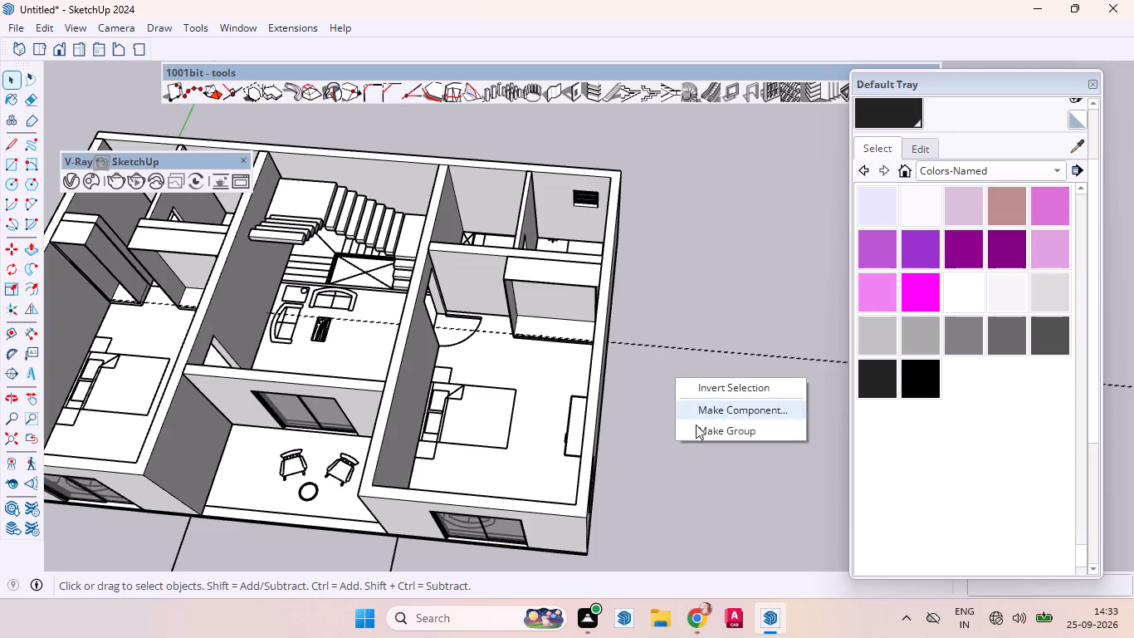
pyautogui.click(701, 430)
pyautogui.scroll(3, 489, 290)
pyautogui.scroll(-1, 512, 289)
pyautogui.scroll(17, 514, 289)
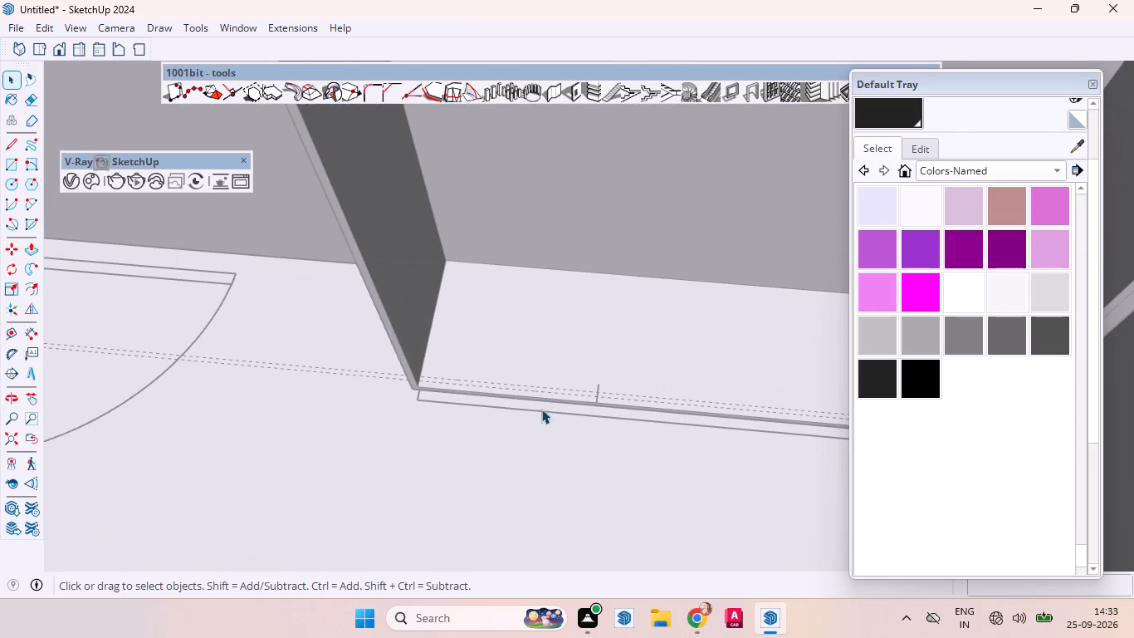
pyautogui.press('r')
pyautogui.scroll(12, 463, 365)
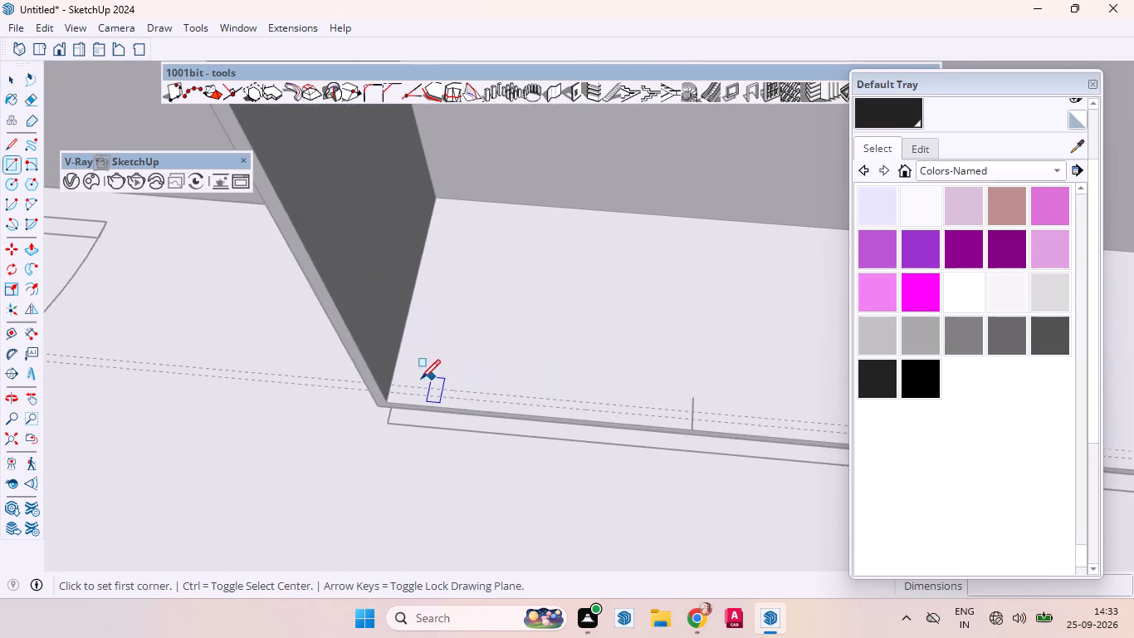
pyautogui.scroll(6, 421, 379)
pyautogui.click(320, 396)
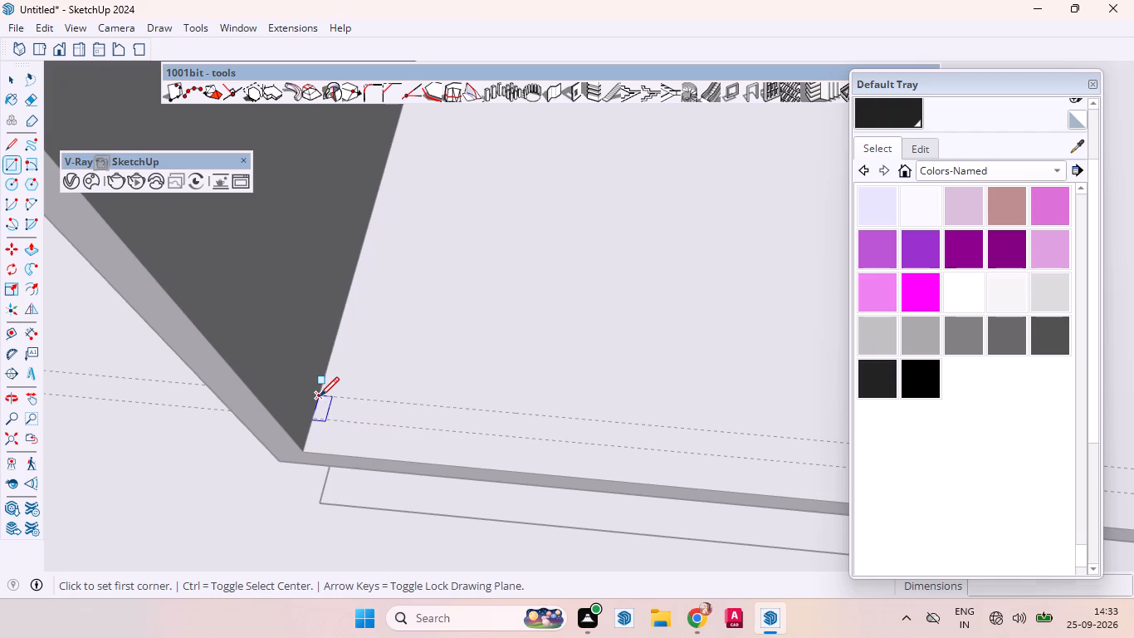
pyautogui.scroll(-1, 329, 420)
pyautogui.scroll(1, 329, 420)
pyautogui.scroll(-2, 329, 420)
pyautogui.scroll(1, 329, 420)
pyautogui.scroll(-3, 328, 420)
pyautogui.scroll(1, 327, 419)
pyautogui.scroll(-1, 327, 419)
pyautogui.scroll(1, 326, 417)
pyautogui.scroll(-13, 326, 417)
pyautogui.scroll(1, 368, 422)
pyautogui.scroll(-4, 368, 422)
pyautogui.scroll(8, 583, 447)
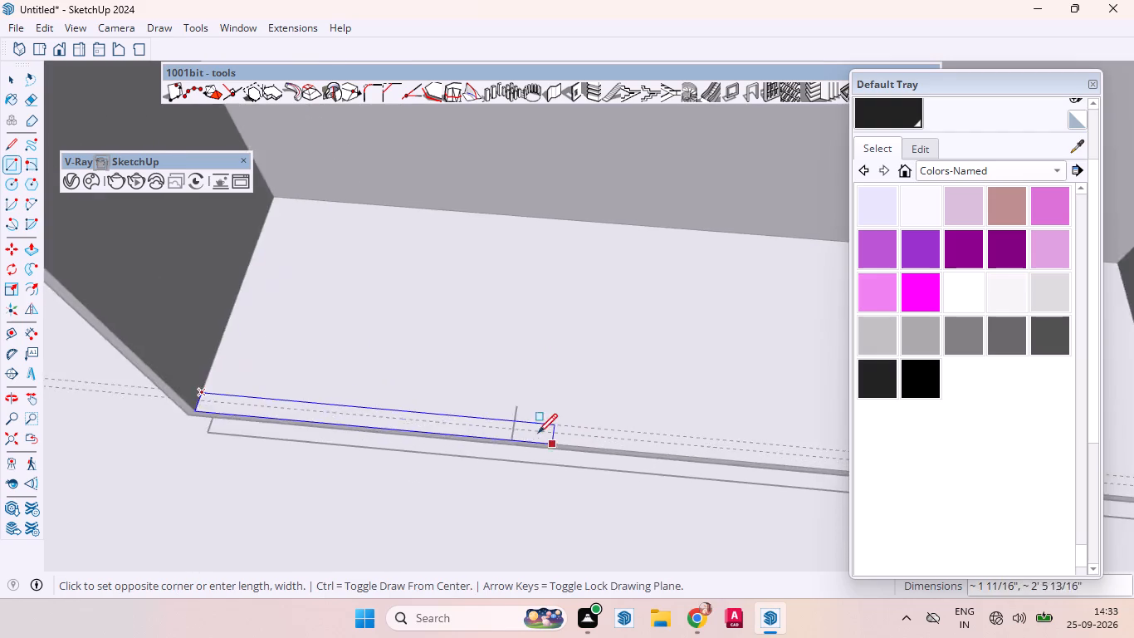
pyautogui.scroll(13, 538, 433)
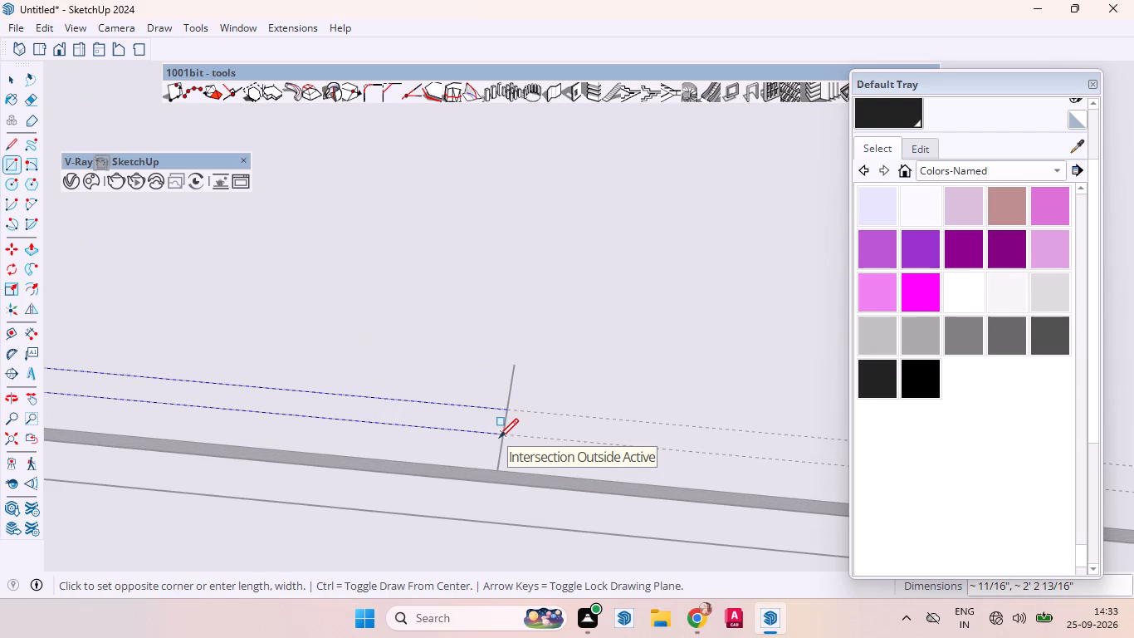
pyautogui.click(499, 438)
# Push/Pull the thin rectangle up to the underside of the wardrobe top by repeating the last extrusion distance, and close the group.
pyautogui.press('p')
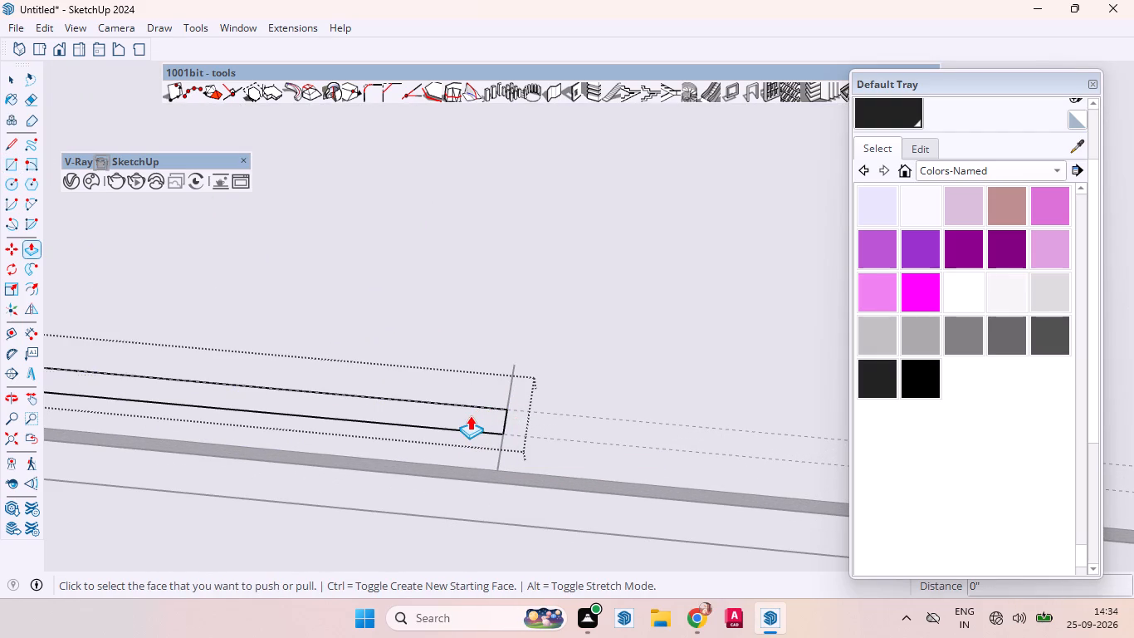
pyautogui.doubleClick(470, 415)
pyautogui.scroll(-20, 572, 390)
pyautogui.scroll(-2, 572, 390)
pyautogui.scroll(1, 545, 395)
pyautogui.scroll(-3, 547, 395)
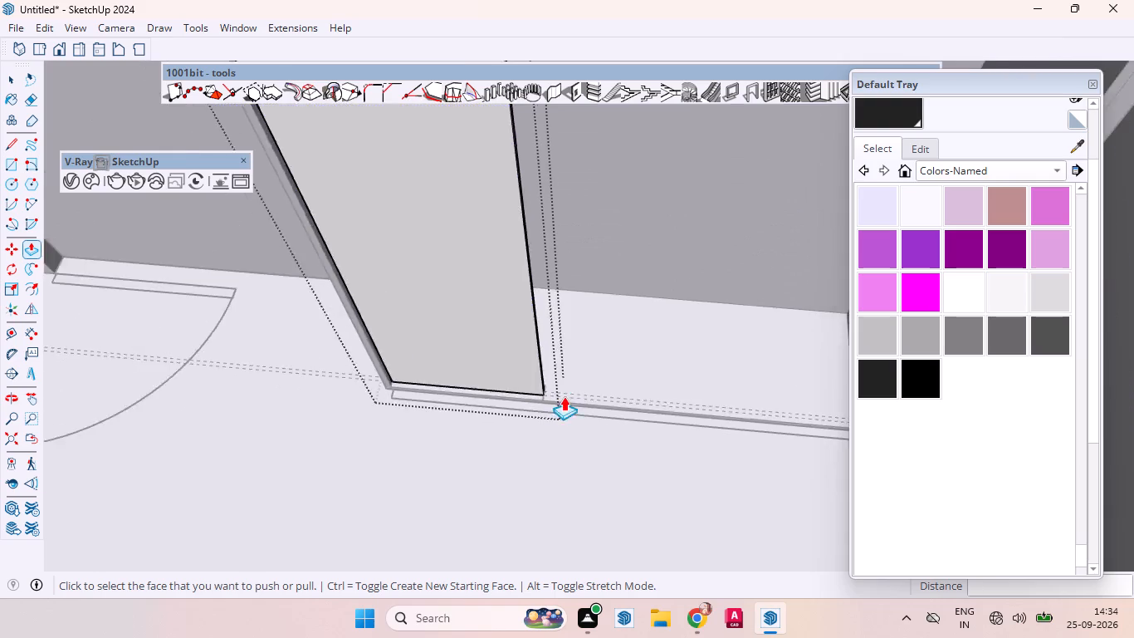
pyautogui.scroll(-13, 564, 396)
pyautogui.press('space')
pyautogui.click(722, 340)
# Turn the first wardrobe front panel group into a component.
pyautogui.scroll(5, 491, 375)
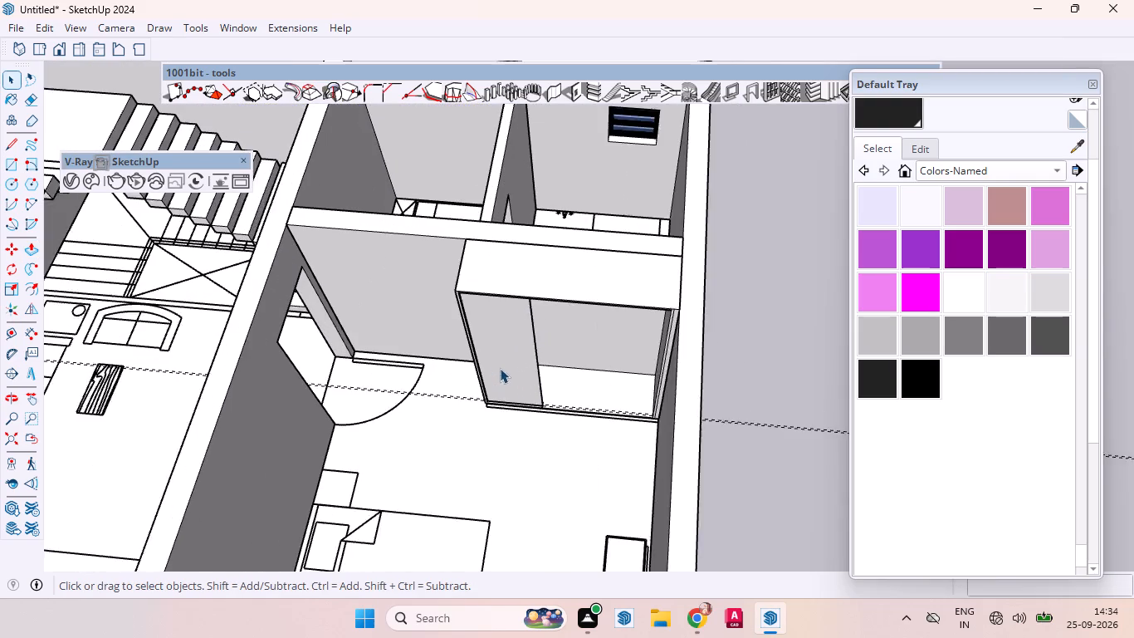
pyautogui.doubleClick(510, 361)
pyautogui.rightClick(506, 358)
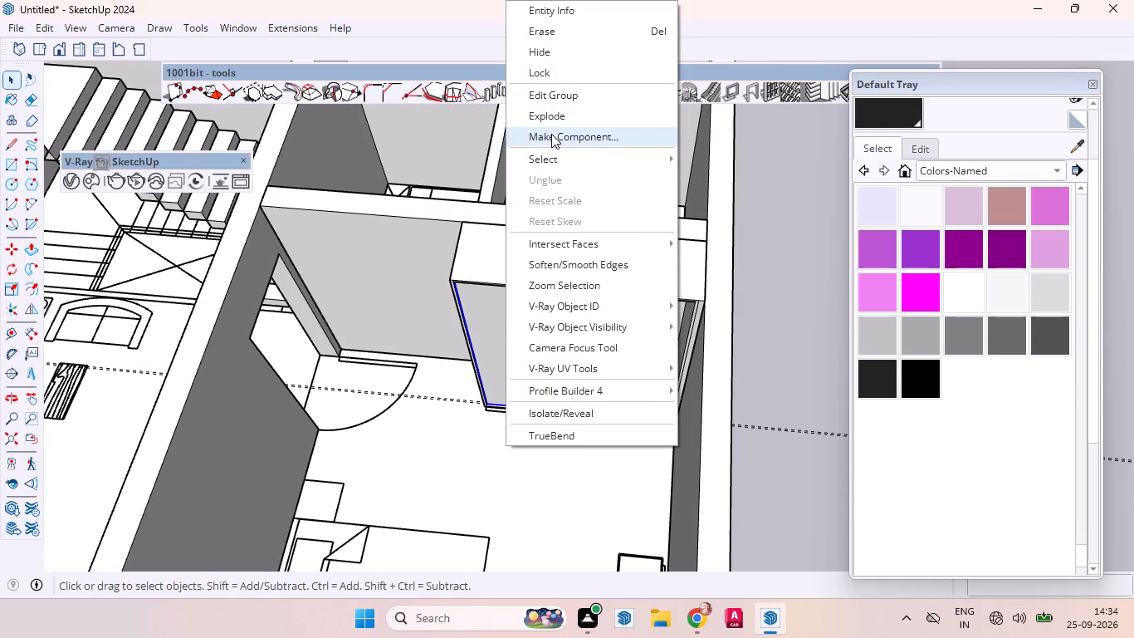
pyautogui.click(551, 134)
pyautogui.click(559, 508)
pyautogui.click(803, 491)
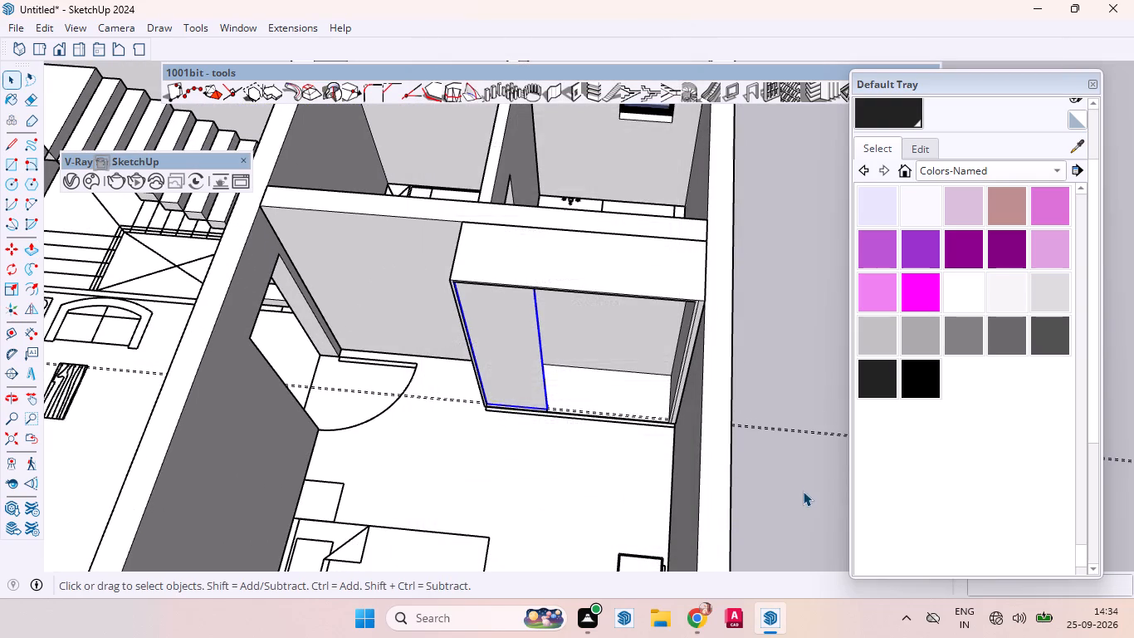
# Open the wardrobe group, delete the short division line on the base beside the first front panel, and close the group.
pyautogui.scroll(16, 507, 366)
pyautogui.scroll(-1, 536, 434)
pyautogui.moveTo(574, 439); pyautogui.dragTo(502, 459, button='middle')
pyautogui.scroll(7, 559, 461)
pyautogui.scroll(-1, 560, 460)
pyautogui.scroll(2, 560, 460)
pyautogui.scroll(-3, 560, 459)
pyautogui.scroll(2, 565, 449)
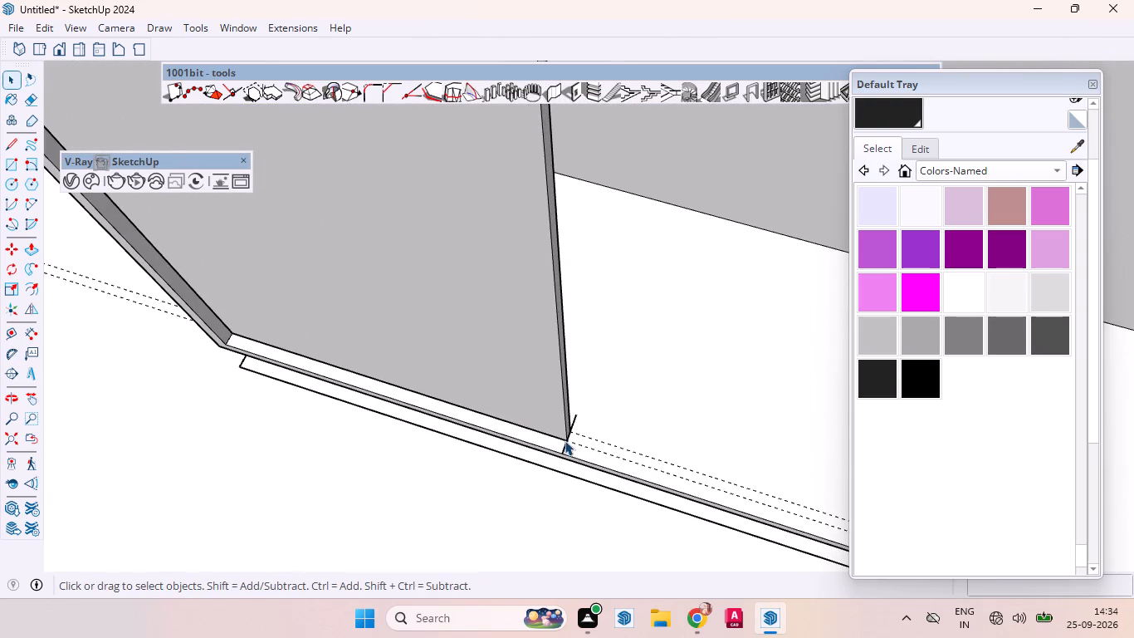
pyautogui.click(565, 440)
pyautogui.doubleClick(565, 446)
pyautogui.click(564, 446)
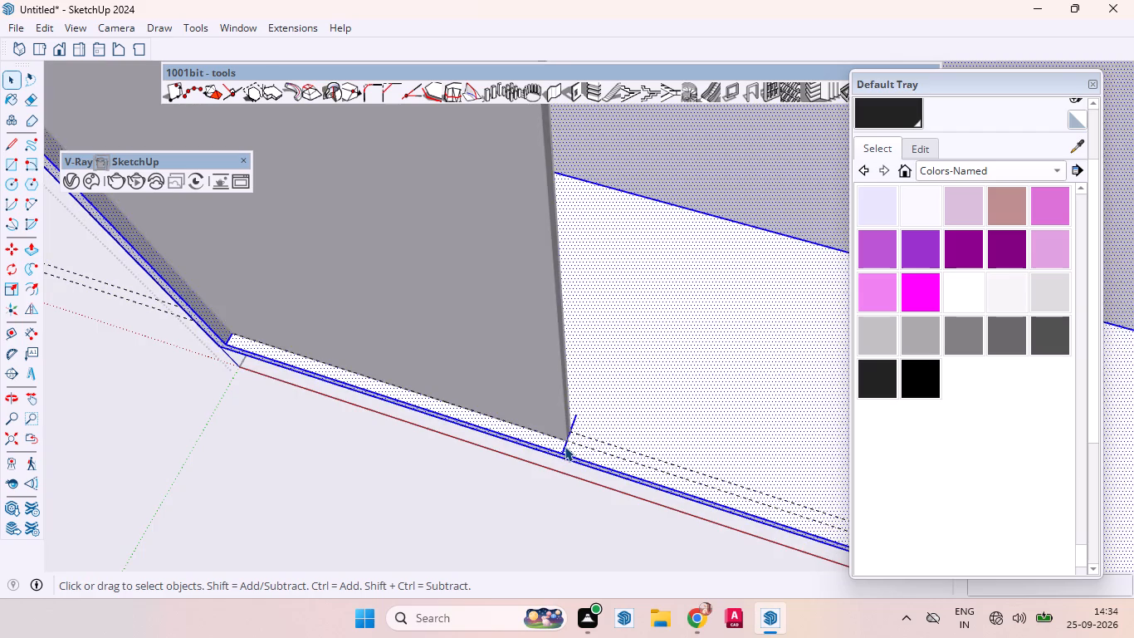
pyautogui.click(565, 446)
pyautogui.press('Delete')
pyautogui.click(437, 355)
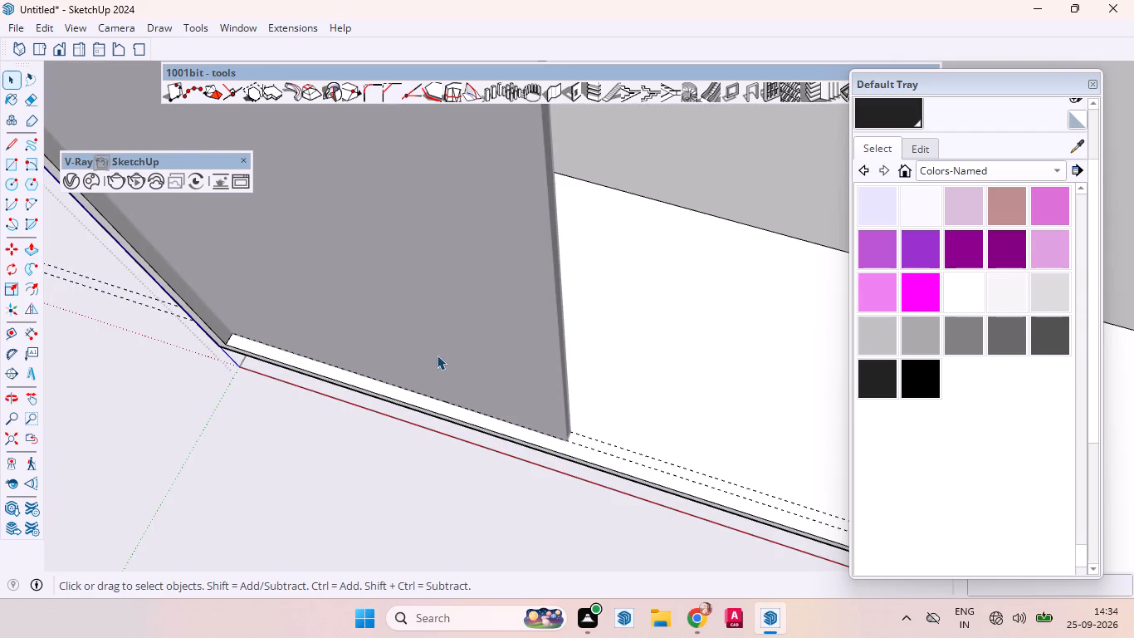
pyautogui.scroll(-1, 575, 395)
pyautogui.scroll(1, 576, 395)
pyautogui.scroll(-10, 576, 395)
pyautogui.scroll(1, 555, 358)
pyautogui.scroll(-16, 556, 358)
pyautogui.scroll(3, 530, 373)
pyautogui.scroll(-2, 530, 373)
pyautogui.scroll(3, 530, 374)
pyautogui.scroll(-3, 532, 375)
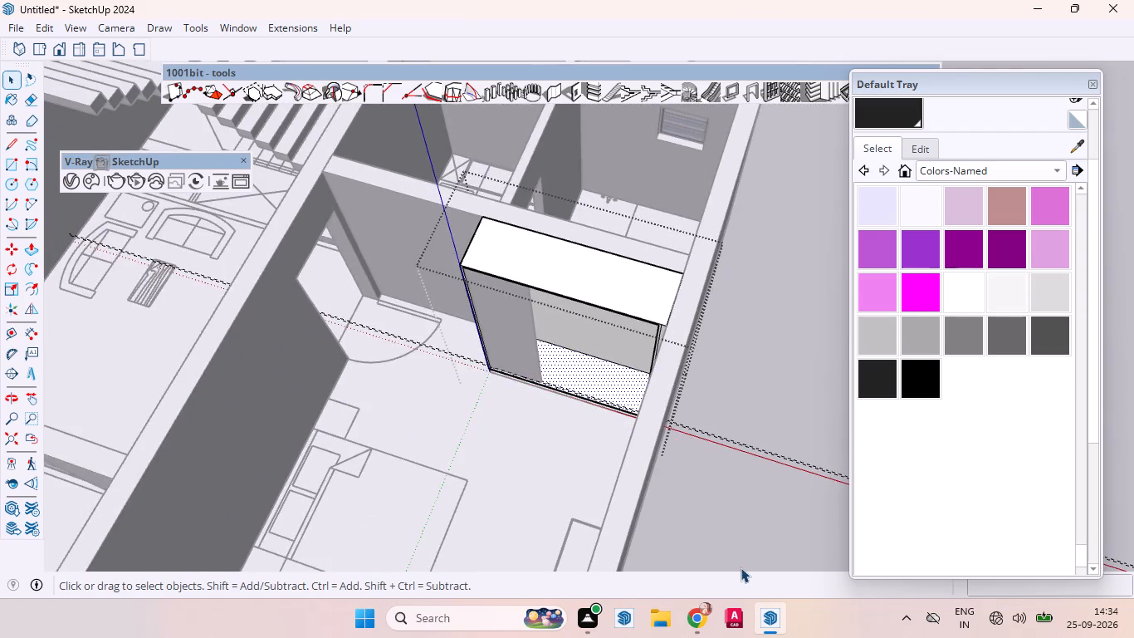
pyautogui.click(741, 567)
# Copy the first front panel component along the guides into the wardrobe's middle section.
pyautogui.scroll(8, 489, 362)
pyautogui.click(529, 332)
pyautogui.scroll(9, 549, 354)
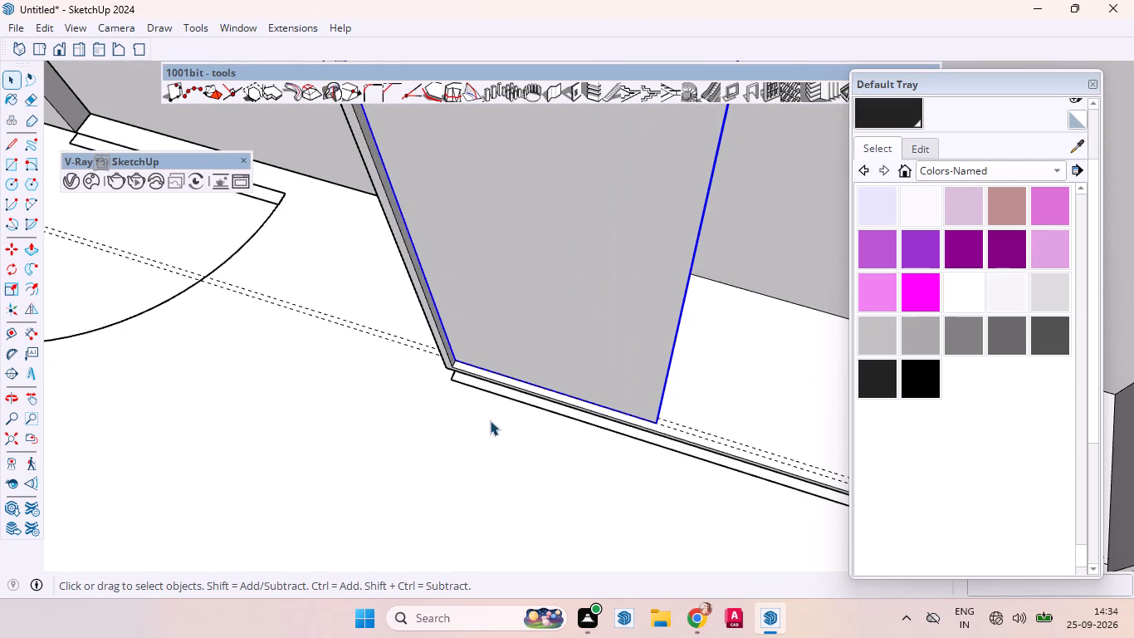
pyautogui.press('m')
pyautogui.scroll(3, 456, 388)
pyautogui.scroll(-2, 457, 386)
pyautogui.scroll(2, 457, 386)
pyautogui.scroll(-1, 457, 385)
pyautogui.scroll(6, 457, 385)
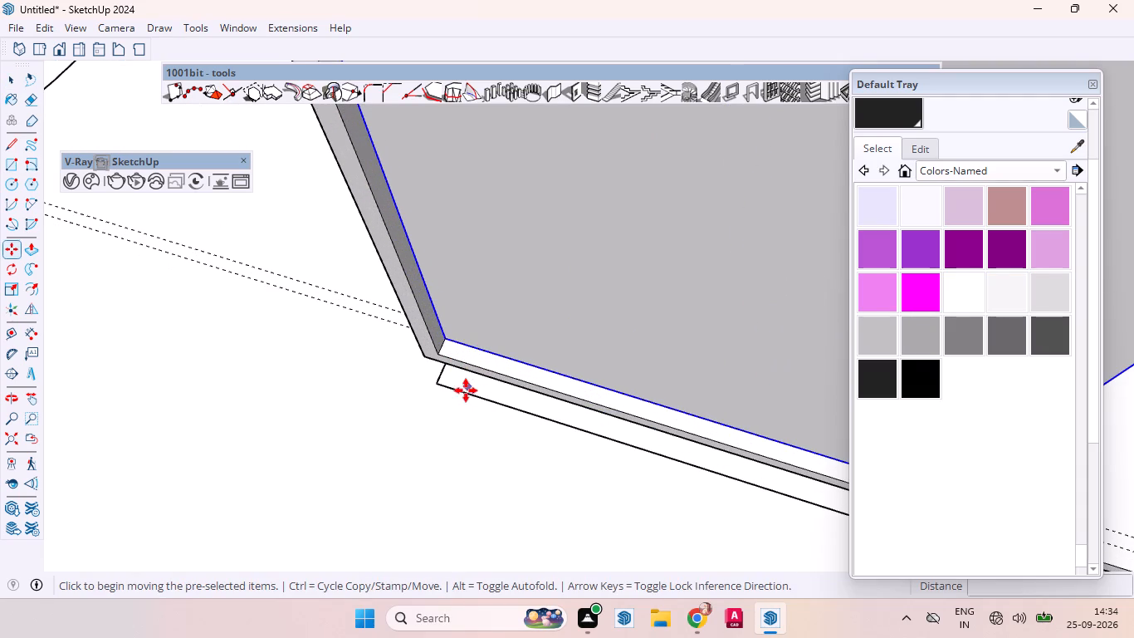
pyautogui.click(442, 340)
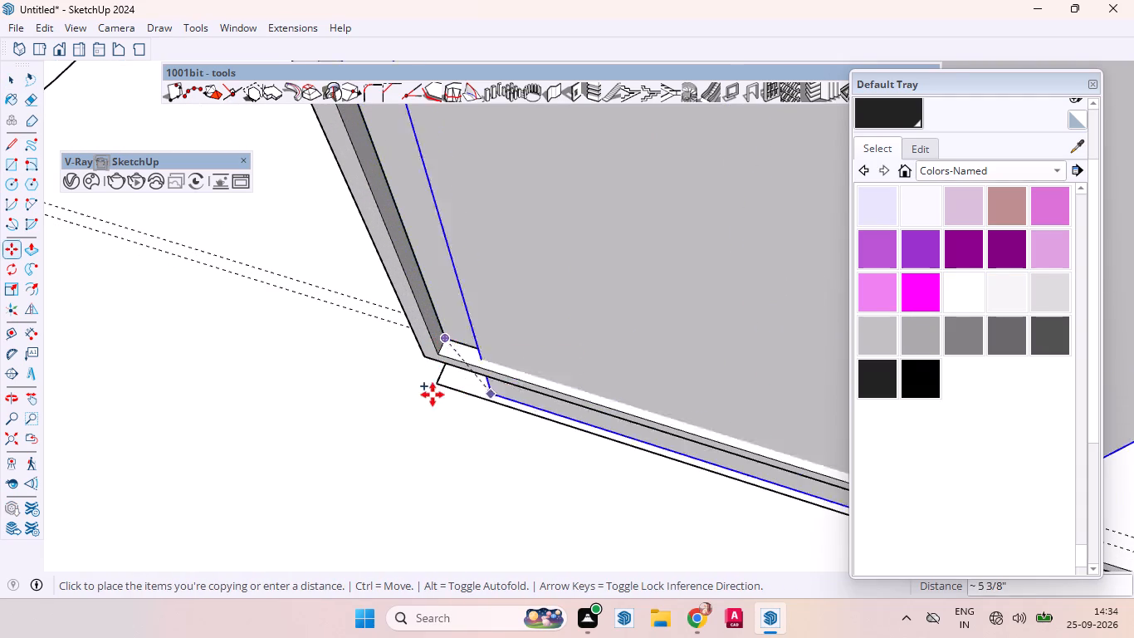
pyautogui.scroll(-1, 433, 395)
pyautogui.scroll(1, 433, 395)
pyautogui.scroll(-9, 433, 395)
pyautogui.scroll(4, 659, 421)
pyautogui.scroll(-1, 646, 415)
pyautogui.scroll(6, 643, 411)
pyautogui.scroll(-1, 567, 397)
pyautogui.scroll(15, 567, 397)
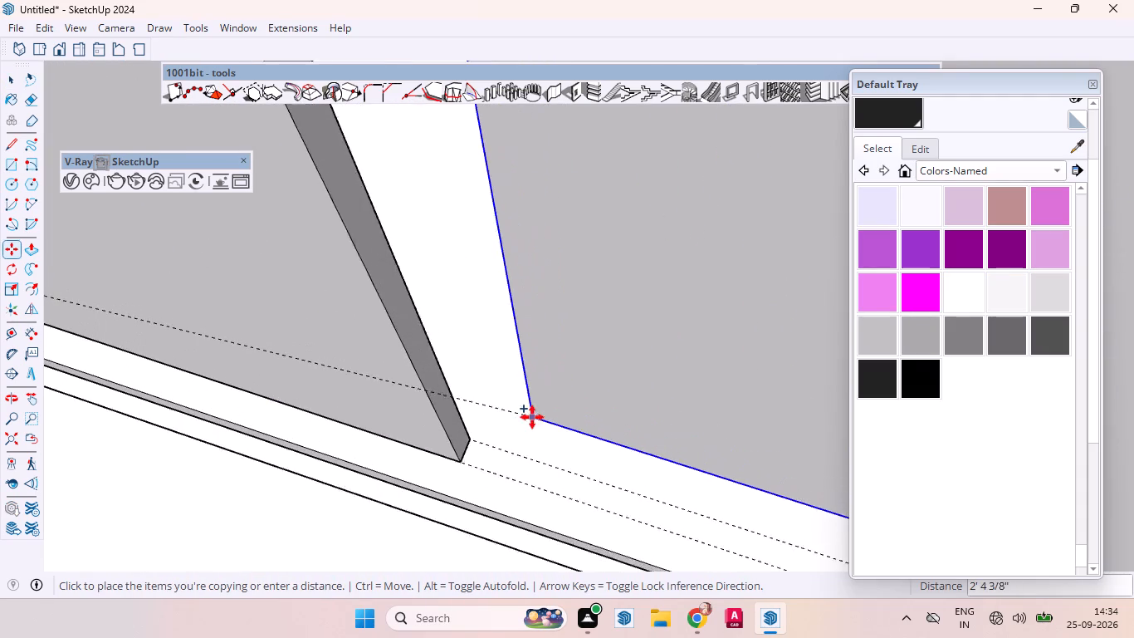
pyautogui.scroll(2, 532, 417)
pyautogui.click(462, 437)
# Move the copied middle panel about 3/8" so its front bottom corner meets the first panel's back bottom corner.
pyautogui.scroll(9, 475, 443)
pyautogui.scroll(-1, 473, 457)
pyautogui.scroll(4, 473, 457)
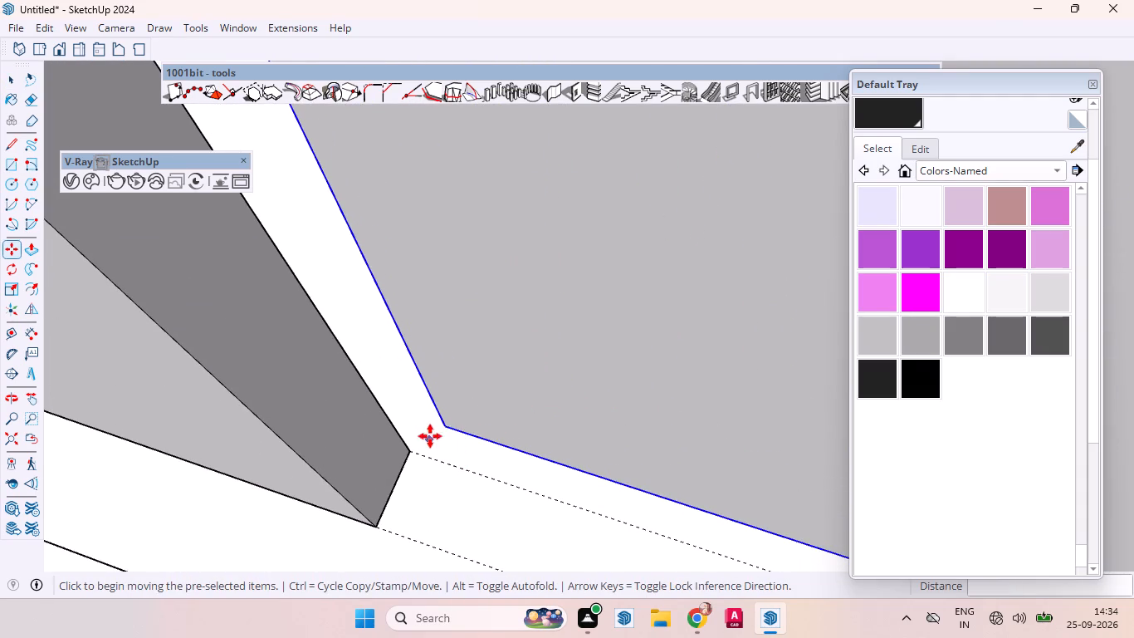
pyautogui.click(446, 424)
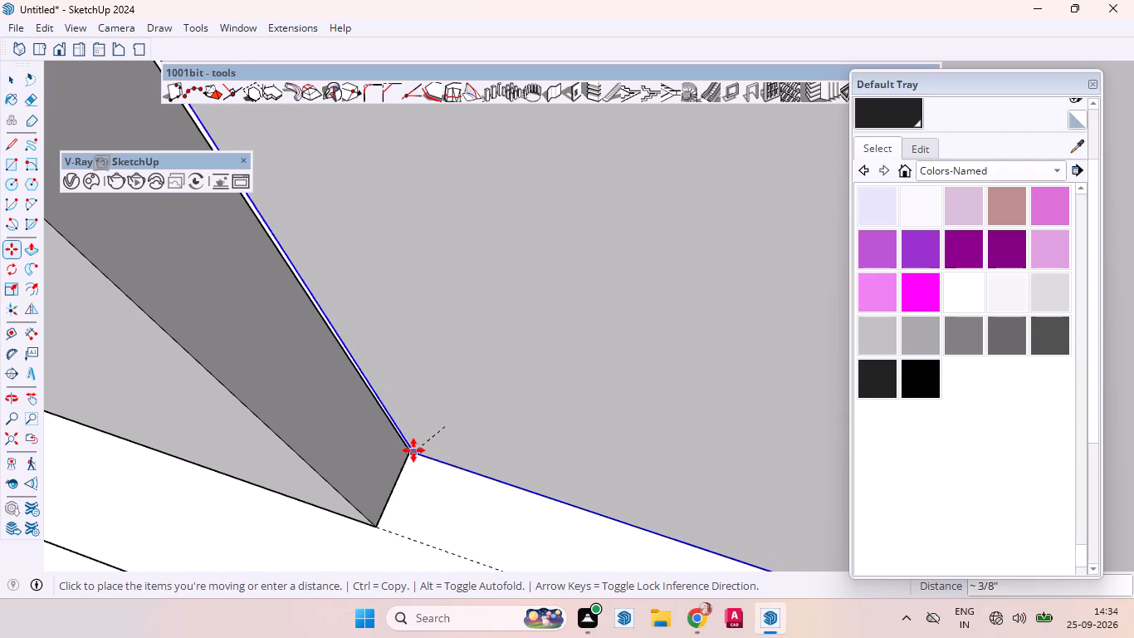
pyautogui.click(413, 452)
pyautogui.scroll(-20, 458, 434)
pyautogui.scroll(-4, 458, 434)
pyautogui.scroll(2, 470, 424)
pyautogui.scroll(-5, 470, 425)
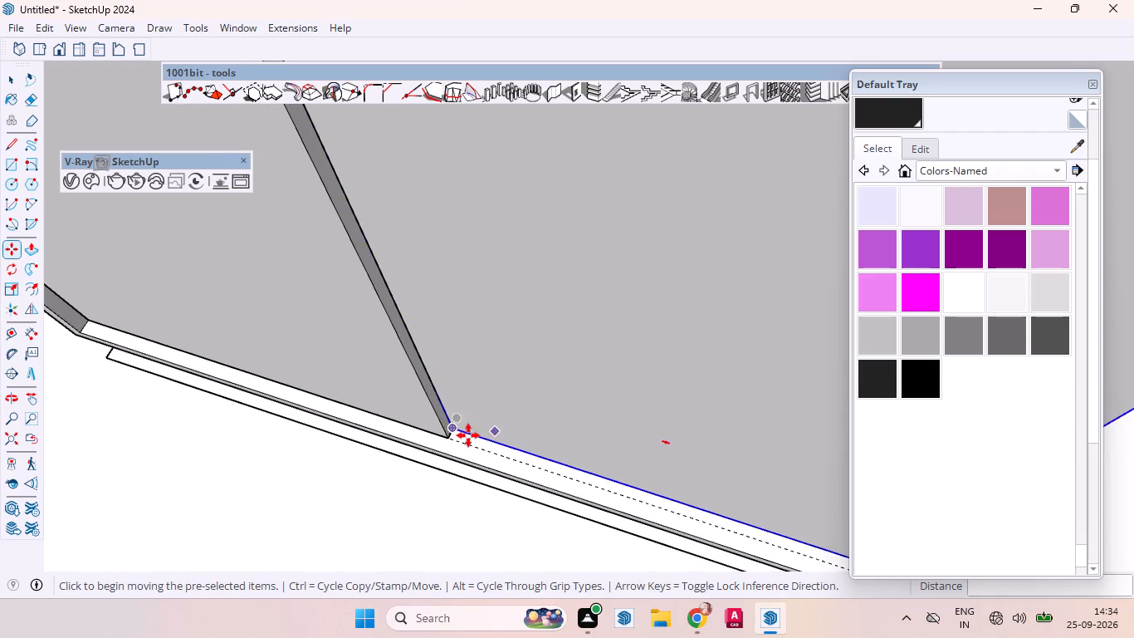
pyautogui.scroll(-11, 468, 435)
pyautogui.scroll(-1, 568, 483)
pyautogui.scroll(3, 568, 483)
pyautogui.scroll(-9, 568, 483)
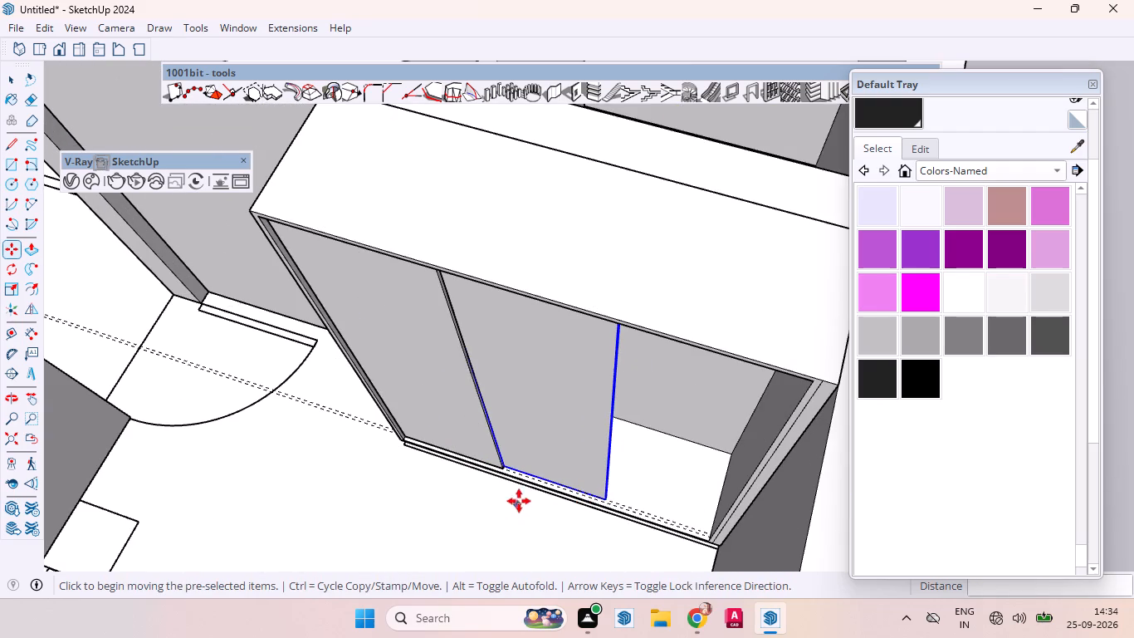
# Copy the middle front panel into the wardrobe's third section, near the far side wall.
pyautogui.scroll(1, 528, 506)
pyautogui.scroll(-1, 529, 507)
pyautogui.scroll(7, 530, 508)
pyautogui.scroll(-2, 490, 488)
pyautogui.scroll(5, 489, 486)
pyautogui.scroll(-1, 517, 476)
pyautogui.scroll(10, 518, 475)
pyautogui.scroll(-2, 516, 445)
pyautogui.scroll(1, 516, 445)
pyautogui.scroll(-2, 516, 444)
pyautogui.scroll(1, 515, 444)
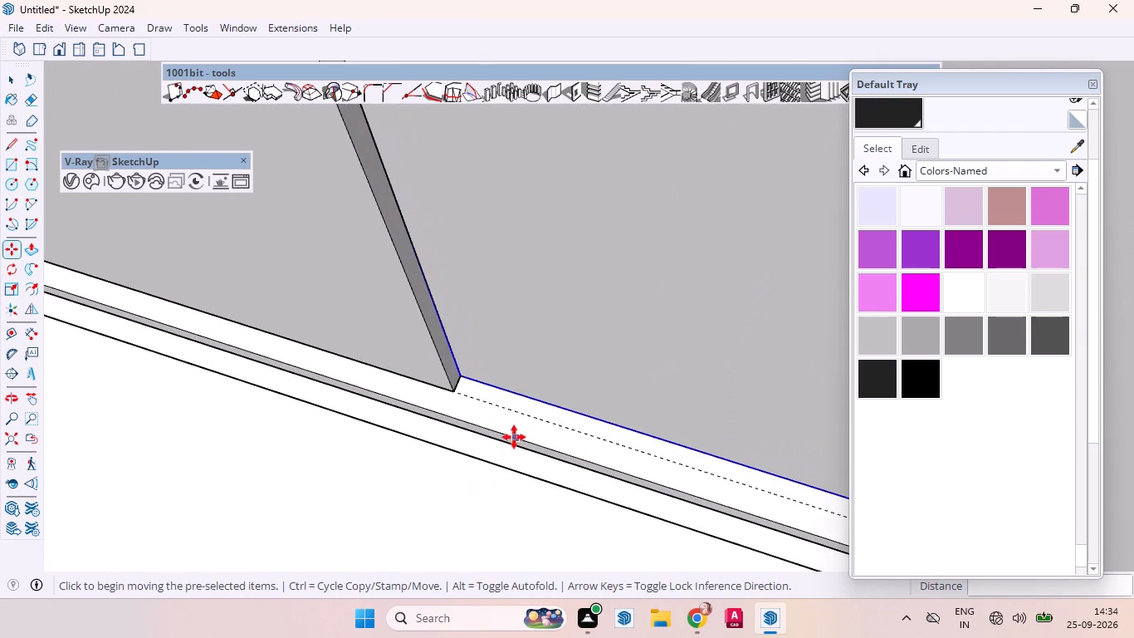
pyautogui.scroll(5, 470, 385)
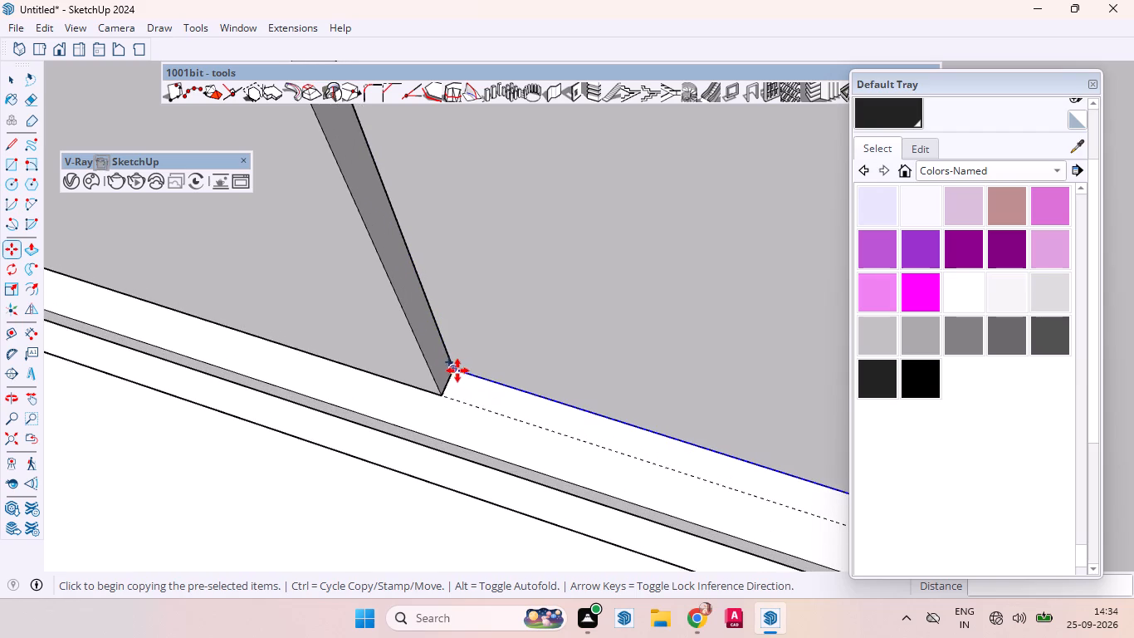
pyautogui.click(455, 368)
pyautogui.scroll(1, 522, 469)
pyautogui.scroll(-6, 522, 469)
pyautogui.scroll(1, 513, 445)
pyautogui.scroll(-5, 516, 446)
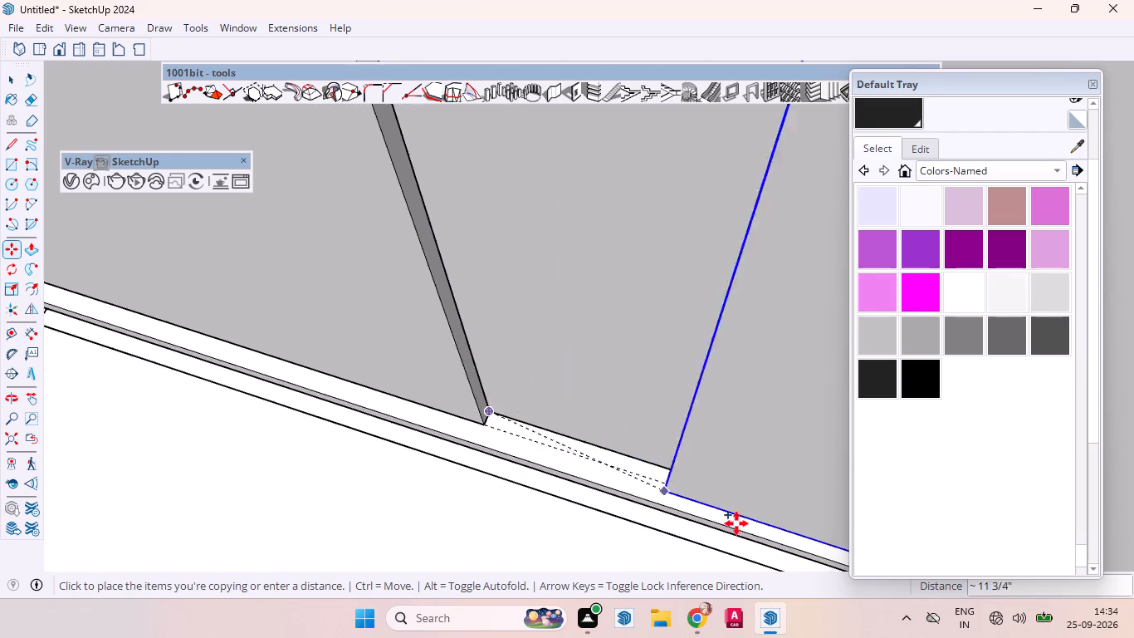
pyautogui.scroll(-11, 736, 523)
pyautogui.scroll(2, 573, 441)
pyautogui.scroll(-4, 573, 440)
pyautogui.scroll(1, 531, 424)
pyautogui.scroll(-10, 531, 424)
pyautogui.scroll(6, 736, 485)
pyautogui.scroll(-3, 665, 483)
pyautogui.scroll(3, 665, 483)
pyautogui.scroll(-1, 664, 483)
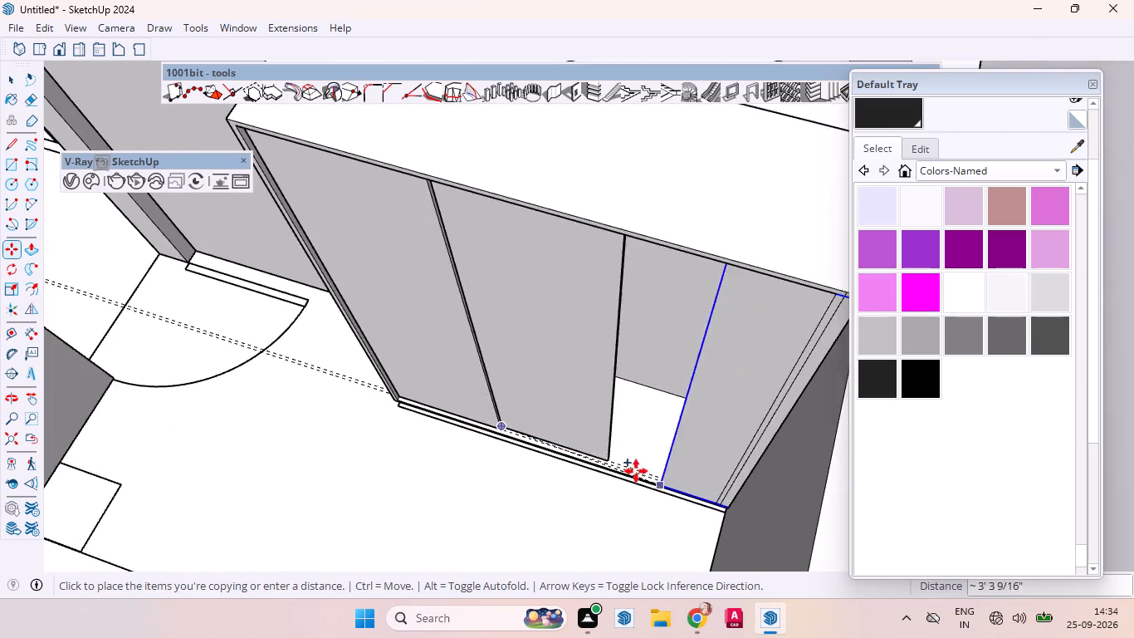
pyautogui.scroll(4, 593, 464)
pyautogui.scroll(-1, 593, 464)
pyautogui.scroll(2, 593, 464)
pyautogui.scroll(-1, 611, 470)
pyautogui.scroll(4, 611, 470)
pyautogui.click(633, 469)
# Move the third panel 3 7/16" along the wardrobe so its back bottom corner meets the middle panel's front bottom corner.
pyautogui.moveTo(599, 464); pyautogui.dragTo(804, 488, button='middle')
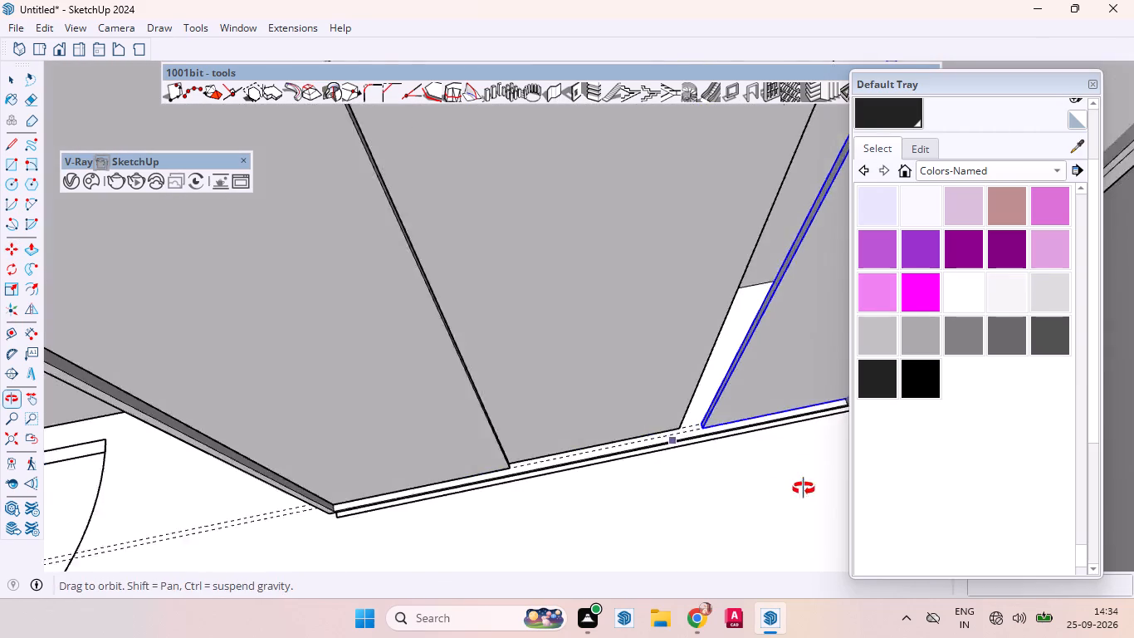
pyautogui.moveTo(804, 488); pyautogui.dragTo(811, 482, button='middle')
pyautogui.scroll(9, 746, 408)
pyautogui.scroll(-1, 736, 410)
pyautogui.scroll(9, 736, 410)
pyautogui.scroll(-1, 677, 433)
pyautogui.scroll(2, 677, 433)
pyautogui.scroll(-2, 677, 433)
pyautogui.scroll(3, 677, 433)
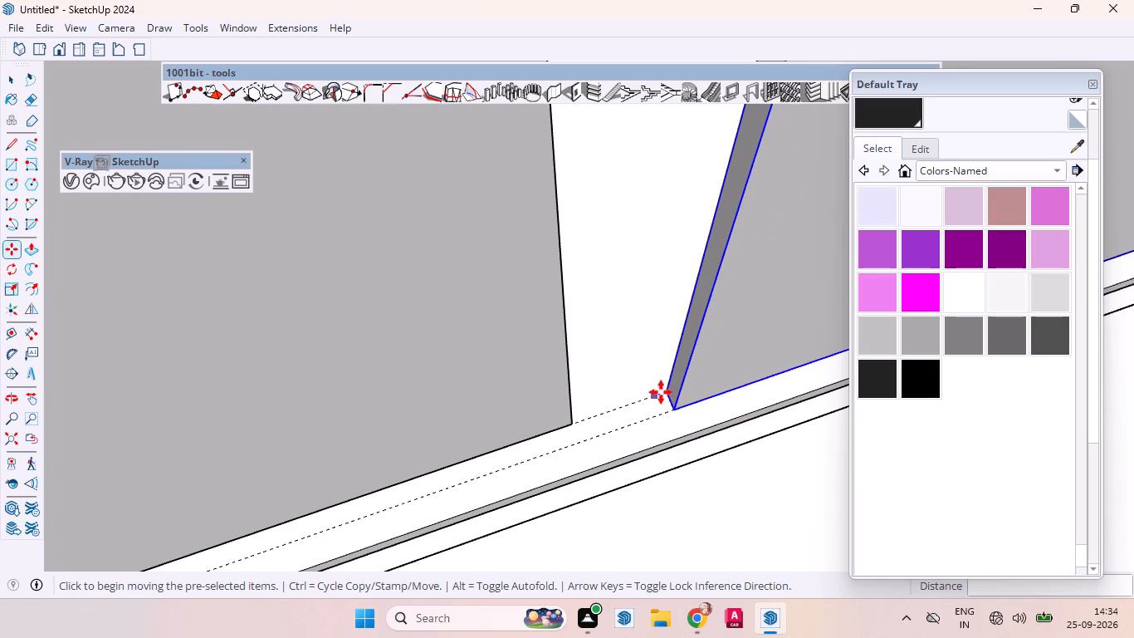
pyautogui.click(667, 392)
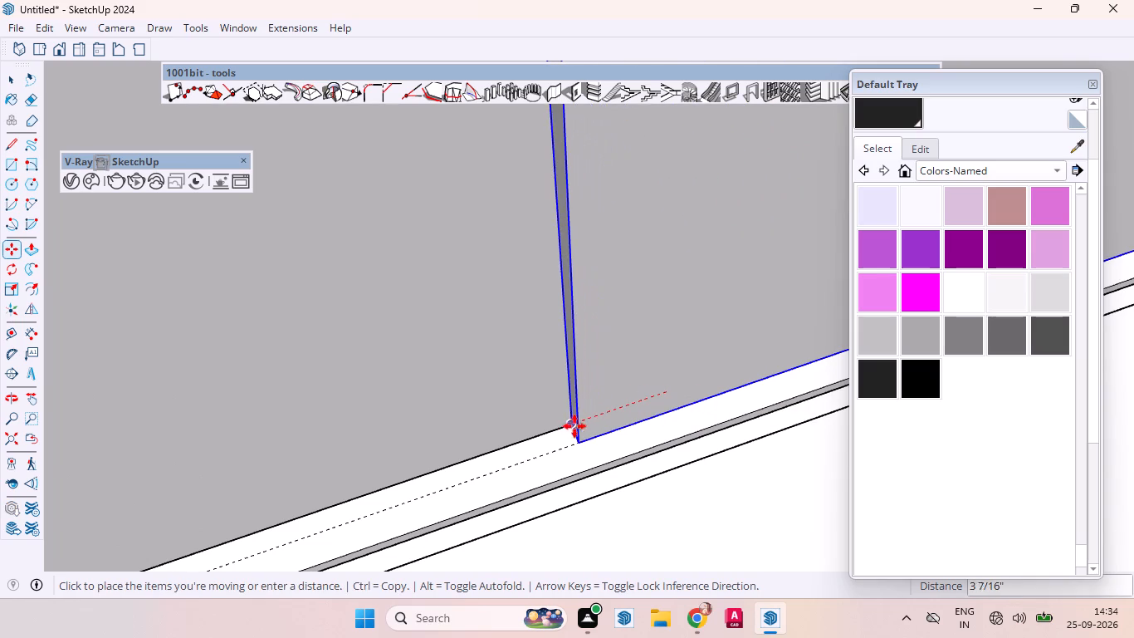
pyautogui.click(571, 426)
pyautogui.scroll(-17, 628, 470)
pyautogui.scroll(1, 618, 483)
pyautogui.scroll(-8, 618, 484)
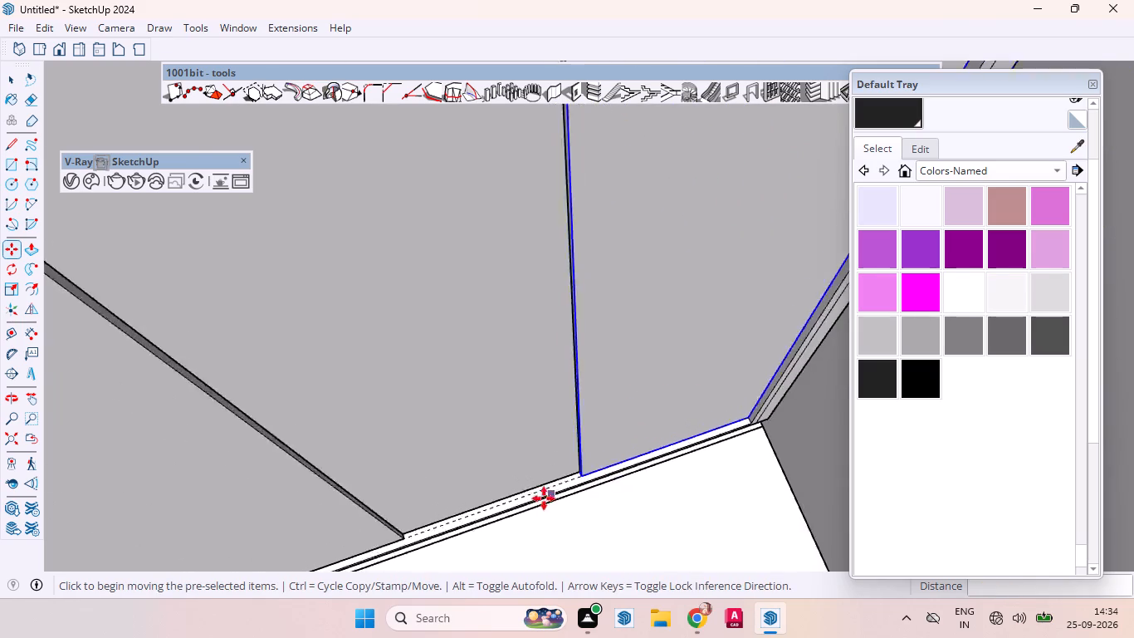
pyautogui.scroll(-6, 544, 498)
pyautogui.scroll(2, 537, 499)
pyautogui.scroll(-6, 537, 500)
pyautogui.press('space')
# Open the wardrobe group, select and delete the two long guide lines, and close the group.
pyautogui.moveTo(758, 475); pyautogui.dragTo(731, 431)
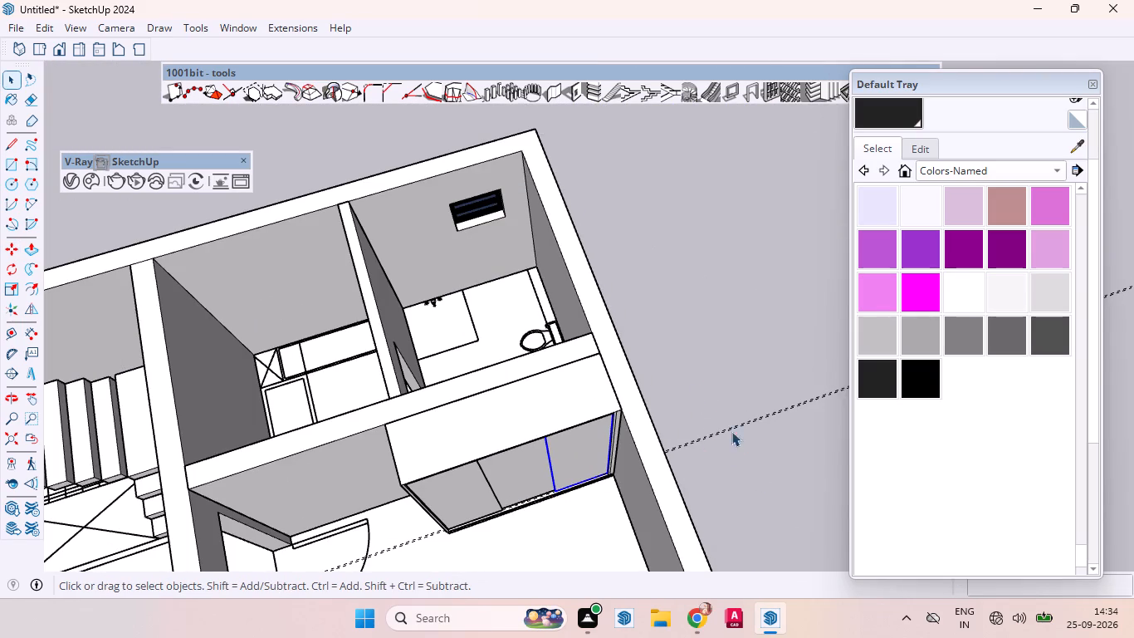
pyautogui.moveTo(731, 431); pyautogui.dragTo(707, 378)
pyautogui.click(740, 477)
pyautogui.doubleClick(717, 436)
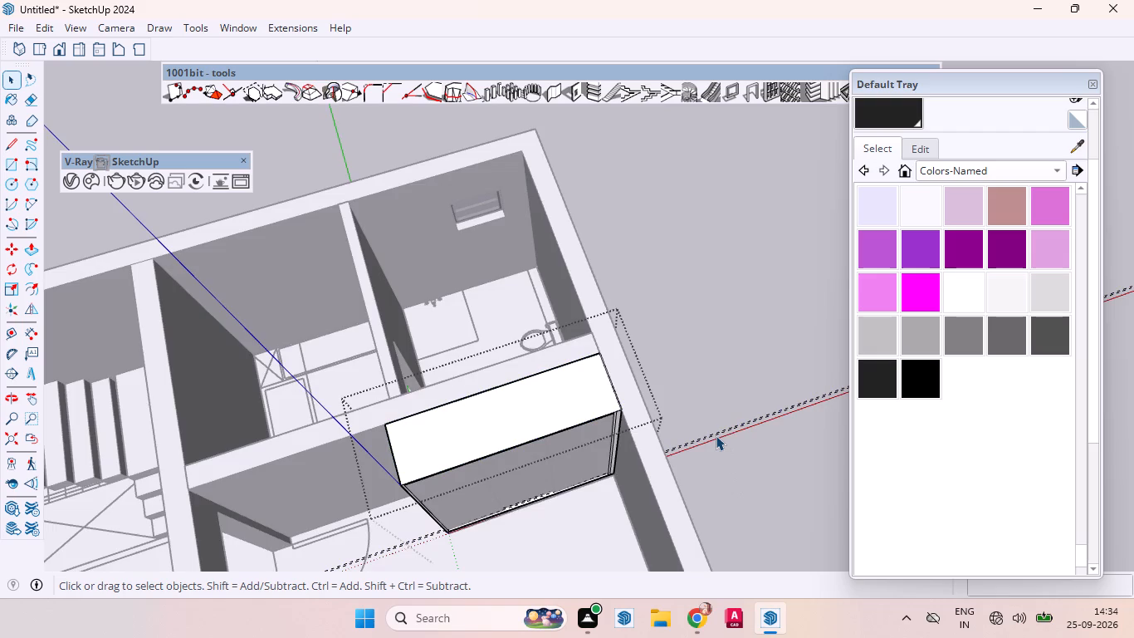
pyautogui.click(714, 435)
pyautogui.moveTo(737, 472); pyautogui.dragTo(686, 353)
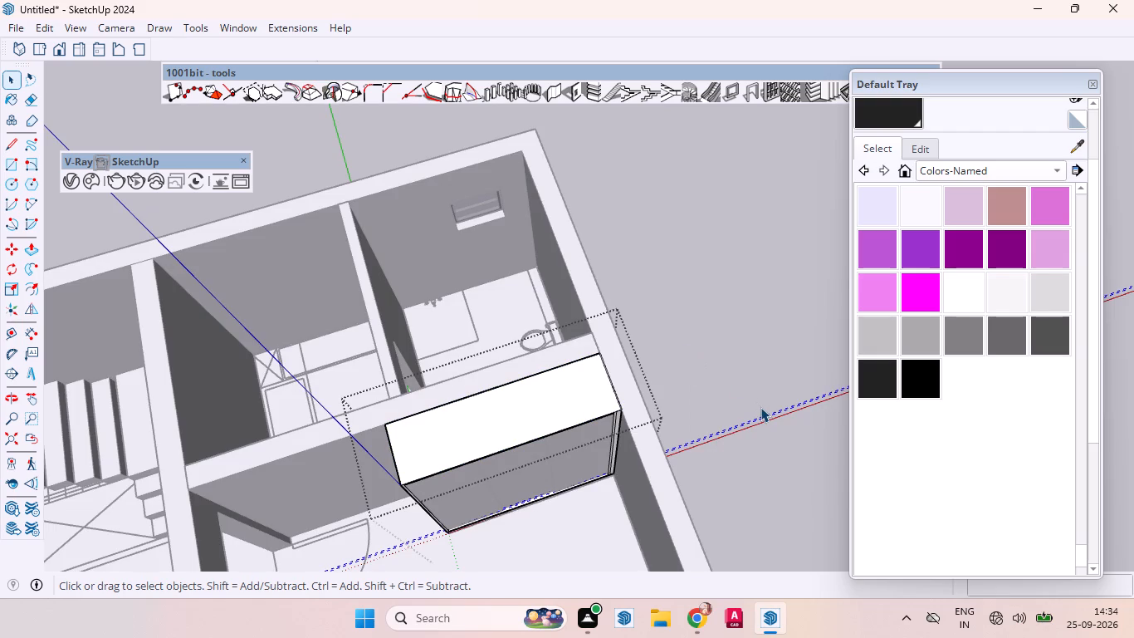
pyautogui.press('Delete')
pyautogui.click(716, 467)
# Open the wardrobe's first front panel and draw a horizontal line about 2' 2 13/16" across its face, edge to edge.
pyautogui.scroll(-11, 692, 299)
pyautogui.moveTo(628, 462); pyautogui.dragTo(540, 287, button='middle')
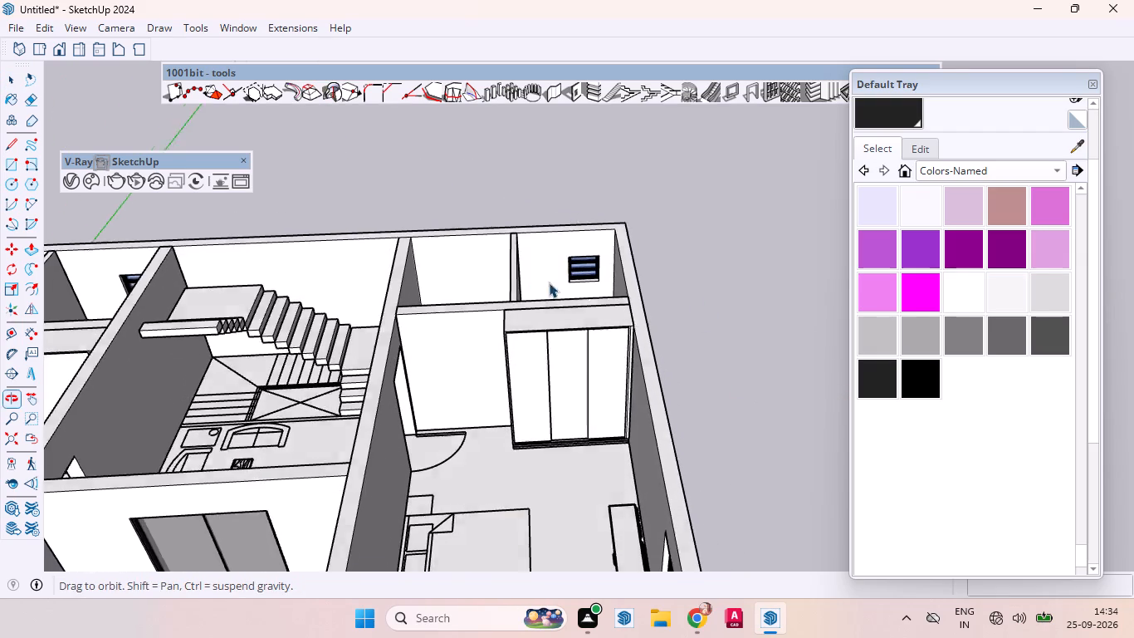
pyautogui.scroll(1, 471, 361)
pyautogui.scroll(-1, 550, 369)
pyautogui.scroll(1, 561, 370)
pyautogui.scroll(-11, 568, 370)
pyautogui.scroll(16, 628, 375)
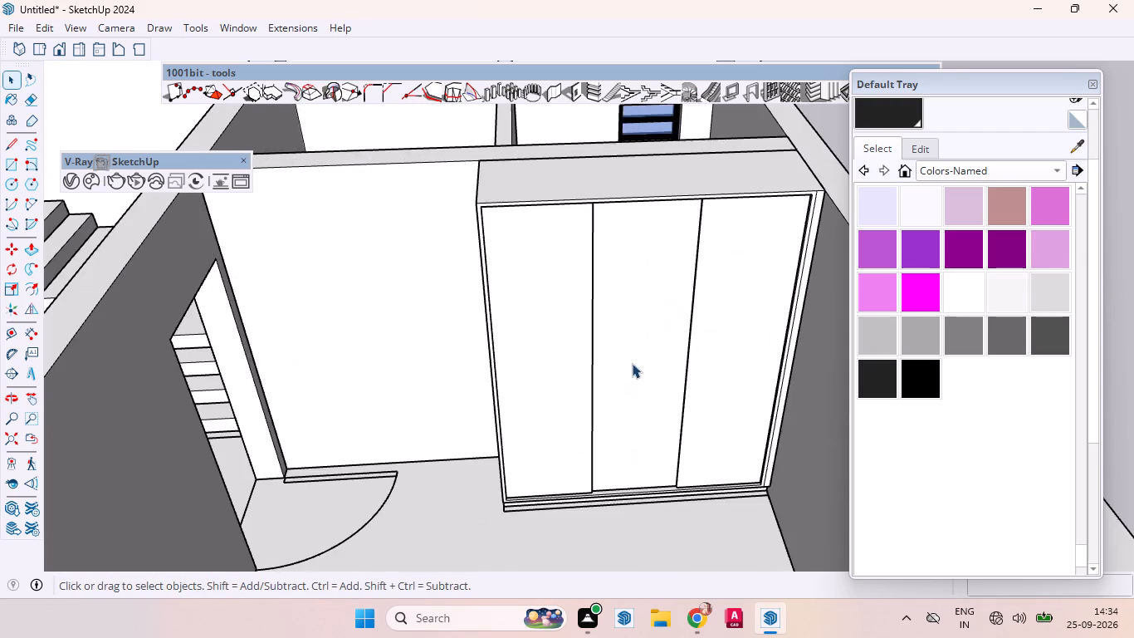
pyautogui.moveTo(641, 374); pyautogui.dragTo(613, 427, button='middle')
pyautogui.scroll(6, 537, 381)
pyautogui.moveTo(565, 434); pyautogui.dragTo(536, 394, button='middle')
pyautogui.scroll(1, 540, 387)
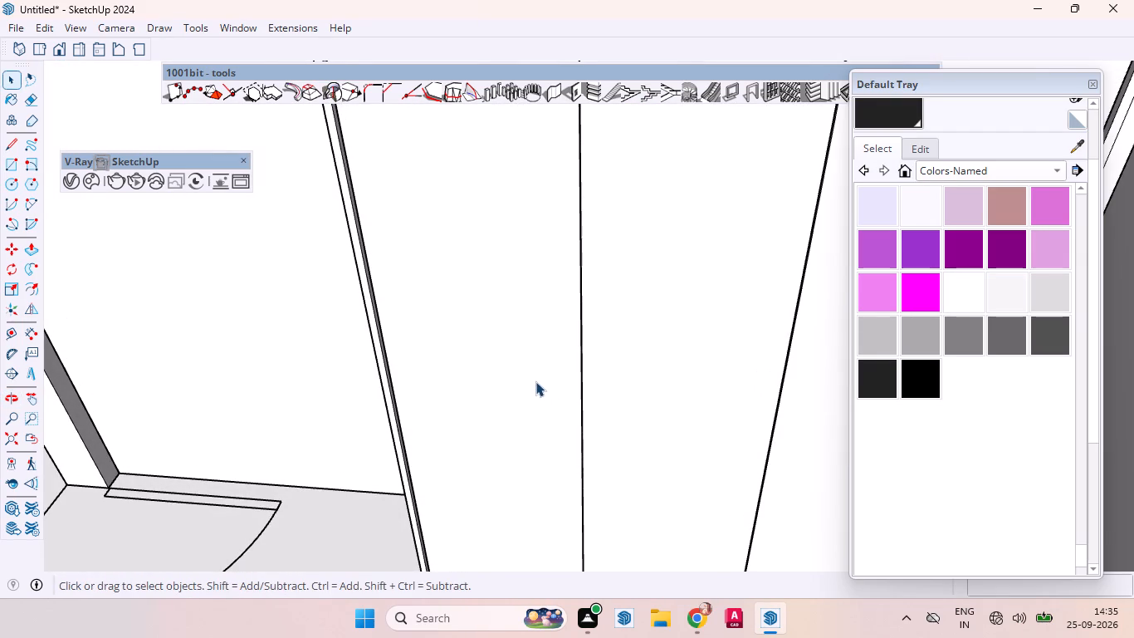
pyautogui.click(532, 374)
pyautogui.scroll(-2, 620, 278)
pyautogui.scroll(1, 626, 275)
pyautogui.scroll(-1, 628, 275)
pyautogui.scroll(1, 638, 272)
pyautogui.scroll(-3, 645, 268)
pyautogui.doubleClick(555, 283)
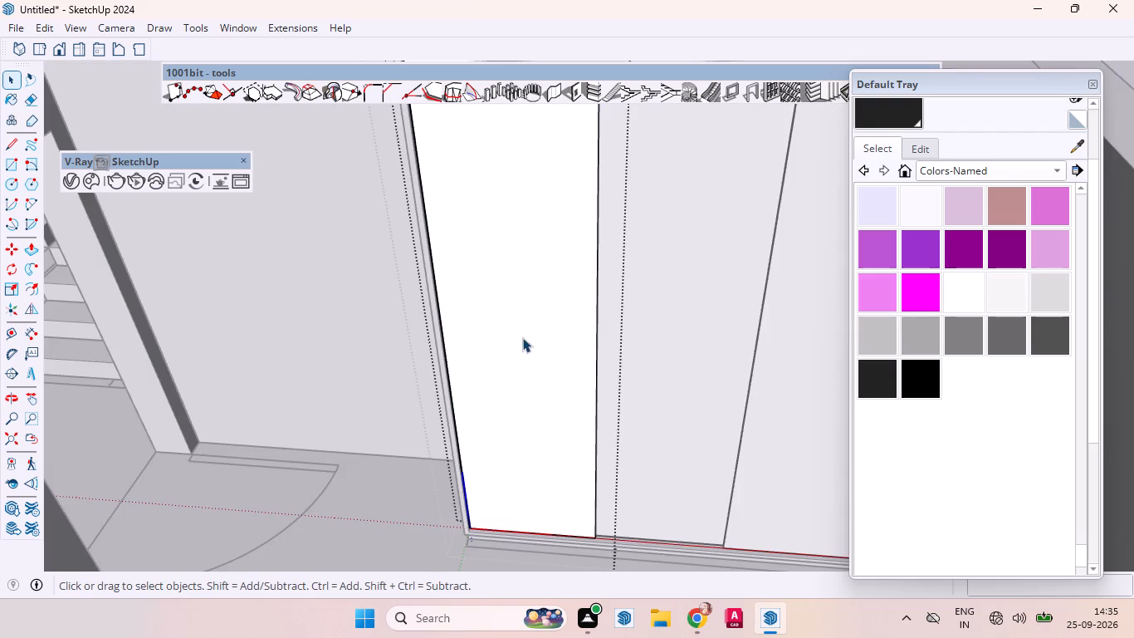
pyautogui.click(522, 337)
pyautogui.scroll(-3, 696, 262)
pyautogui.scroll(1, 705, 259)
pyautogui.scroll(-1, 725, 257)
pyautogui.scroll(5, 552, 321)
pyautogui.scroll(-5, 620, 341)
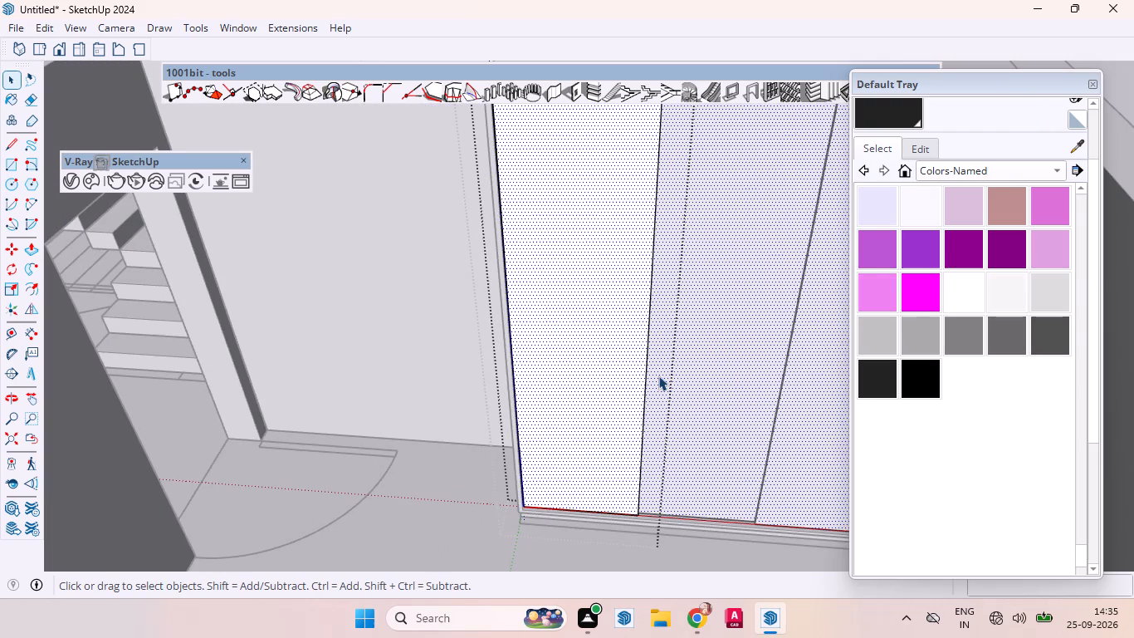
pyautogui.press('l')
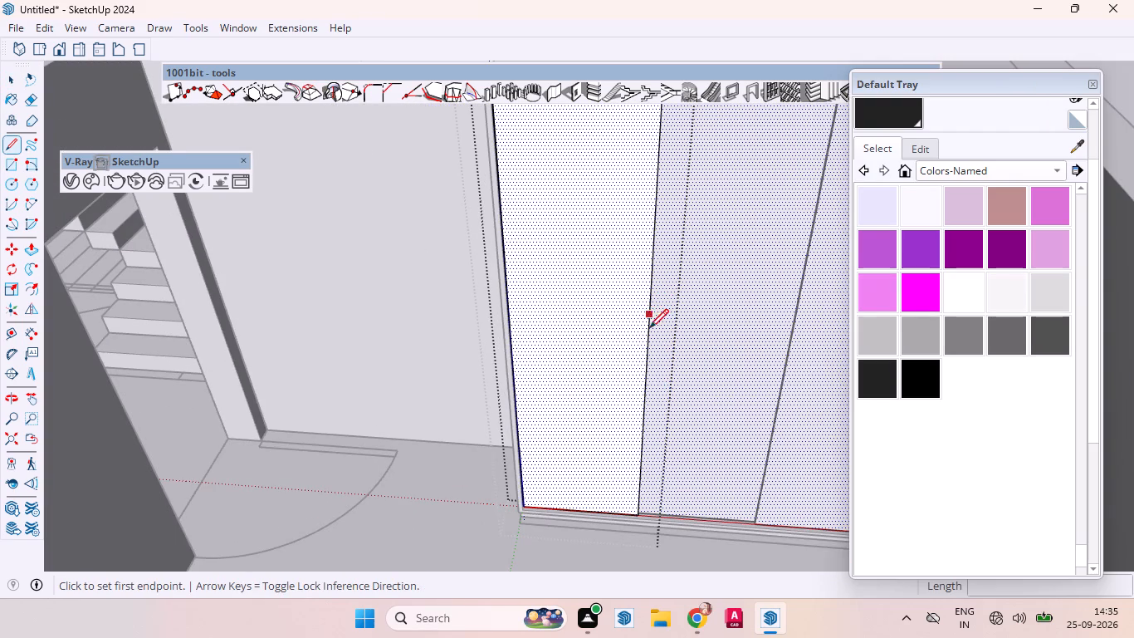
pyautogui.click(646, 343)
pyautogui.scroll(2, 521, 334)
pyautogui.scroll(-1, 521, 334)
pyautogui.scroll(2, 521, 334)
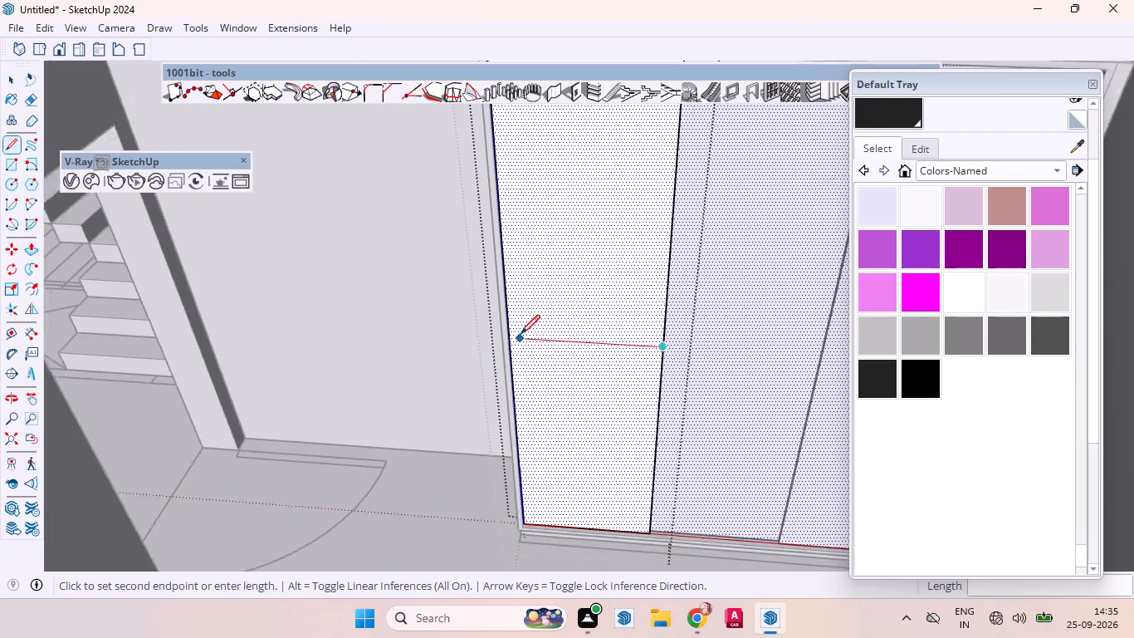
pyautogui.scroll(3, 521, 334)
pyautogui.scroll(-2, 522, 341)
pyautogui.scroll(15, 522, 341)
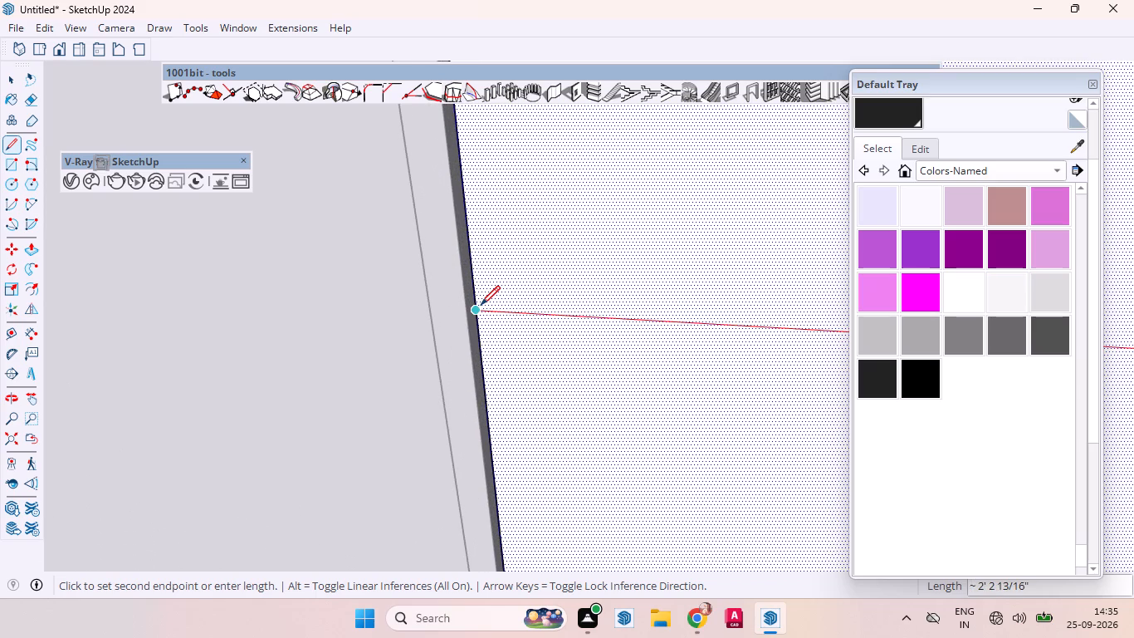
pyautogui.click(481, 305)
pyautogui.scroll(-12, 608, 292)
pyautogui.scroll(1, 545, 332)
pyautogui.scroll(-2, 545, 334)
pyautogui.scroll(2, 545, 336)
pyautogui.scroll(-2, 545, 339)
pyautogui.scroll(-3, 634, 335)
pyautogui.scroll(1, 634, 335)
pyautogui.scroll(-1, 634, 335)
pyautogui.scroll(1, 634, 335)
pyautogui.scroll(-8, 634, 335)
pyautogui.press('space')
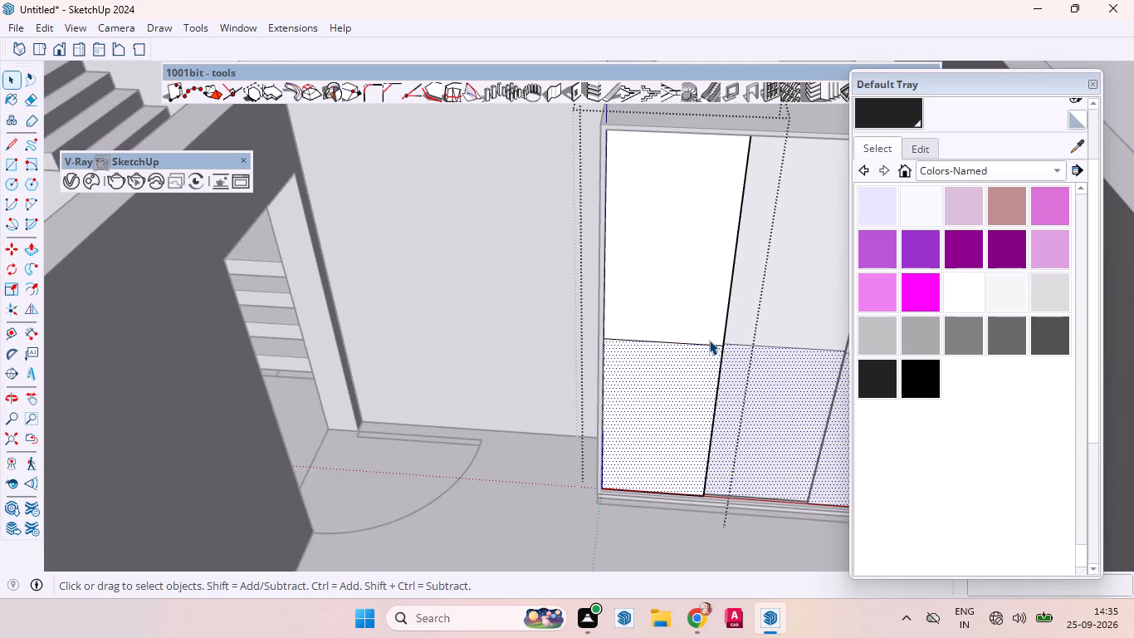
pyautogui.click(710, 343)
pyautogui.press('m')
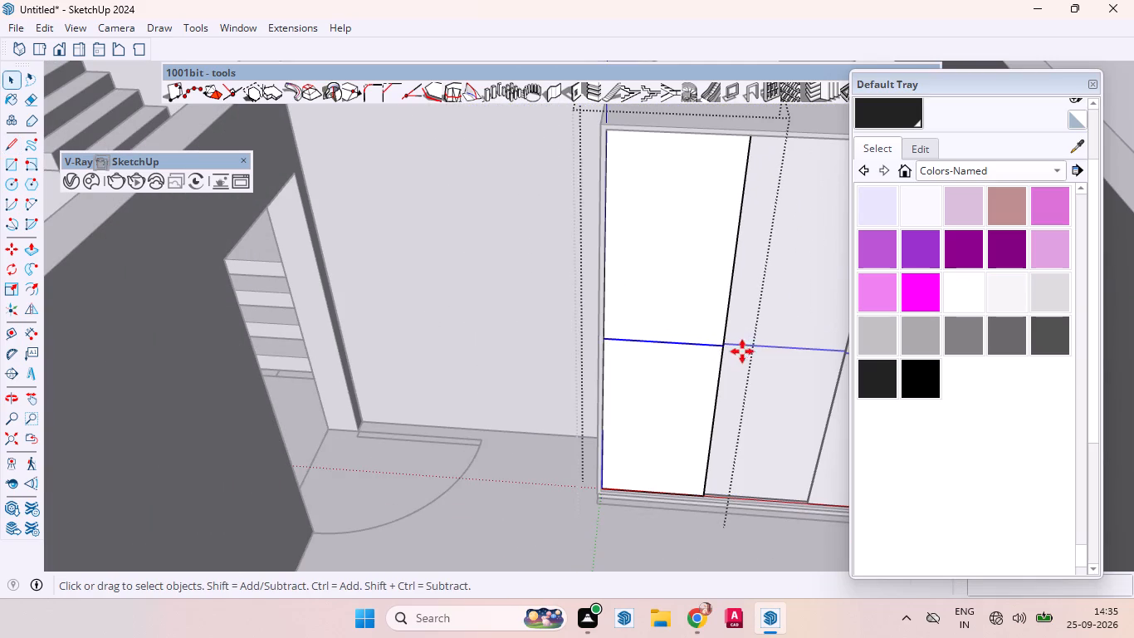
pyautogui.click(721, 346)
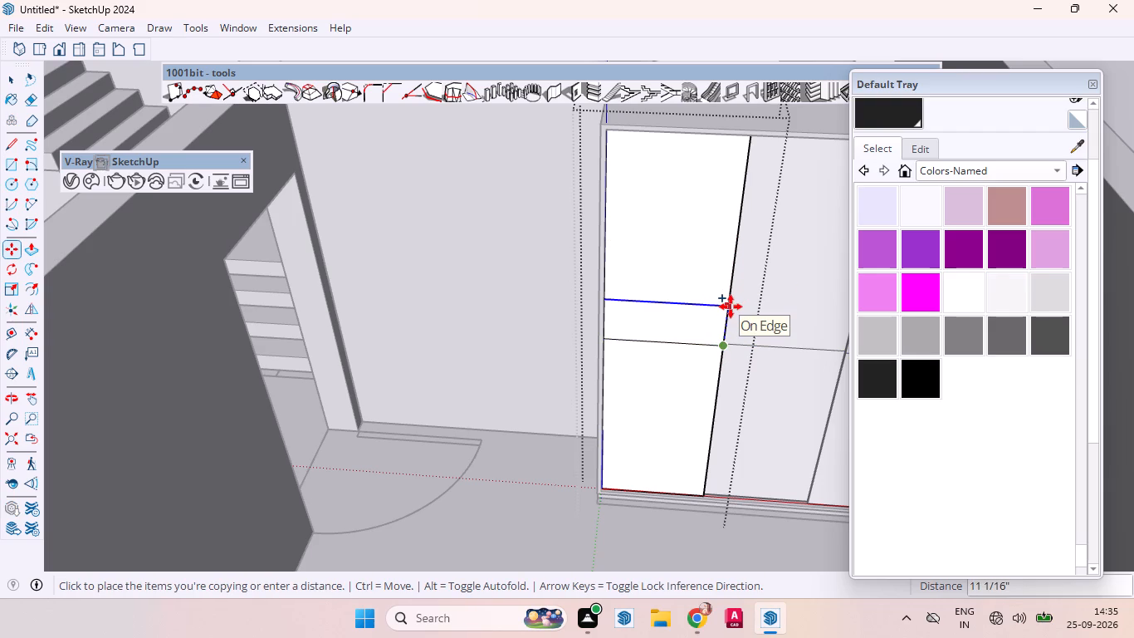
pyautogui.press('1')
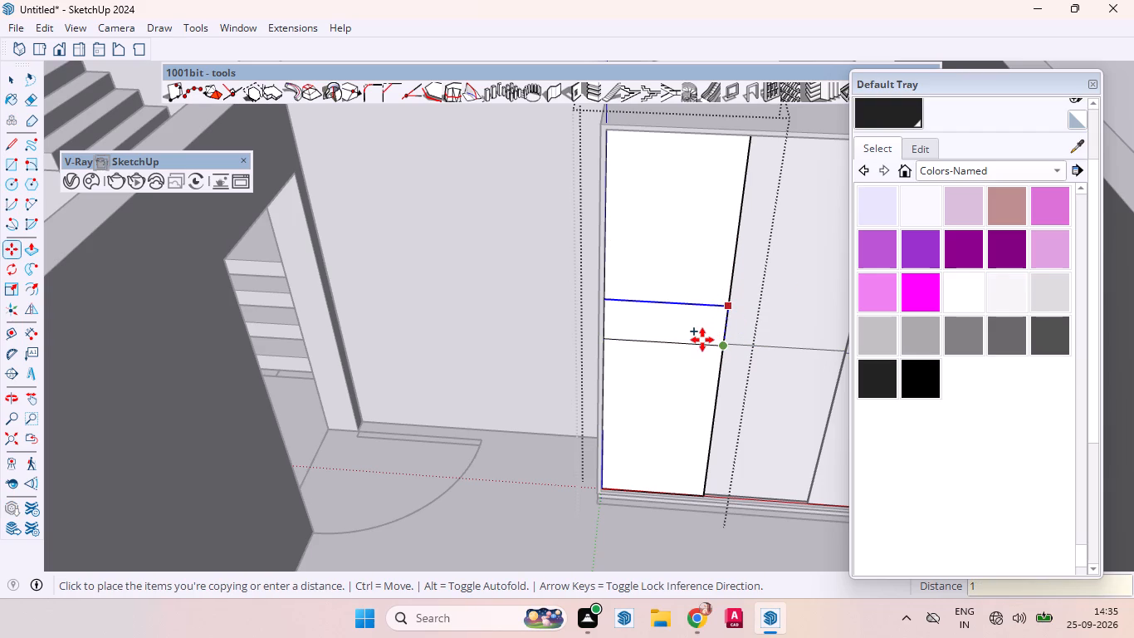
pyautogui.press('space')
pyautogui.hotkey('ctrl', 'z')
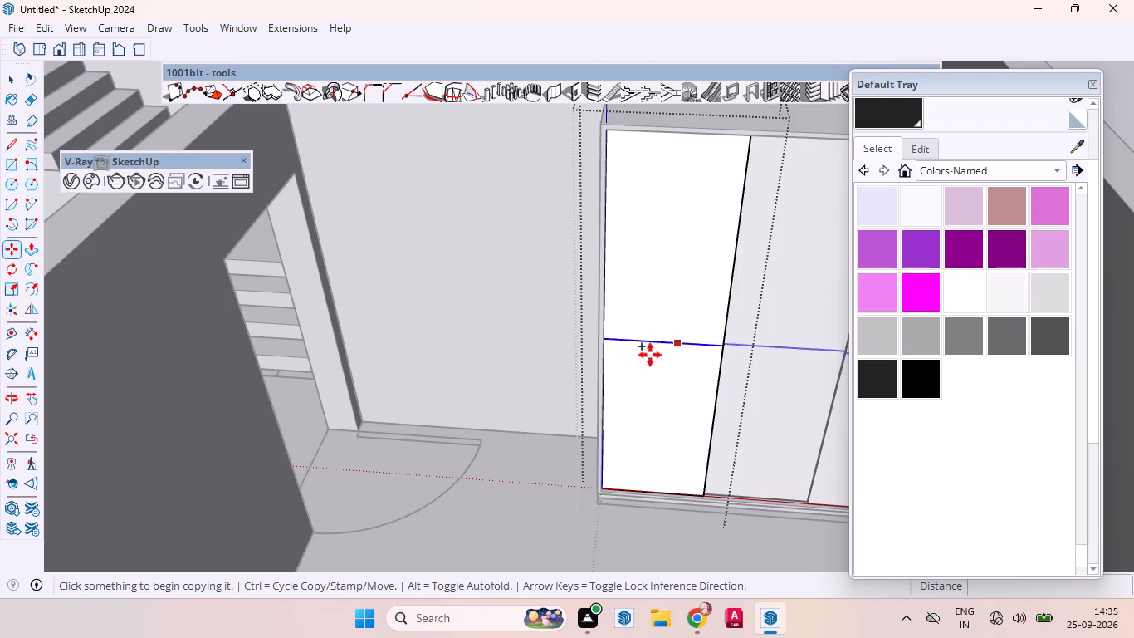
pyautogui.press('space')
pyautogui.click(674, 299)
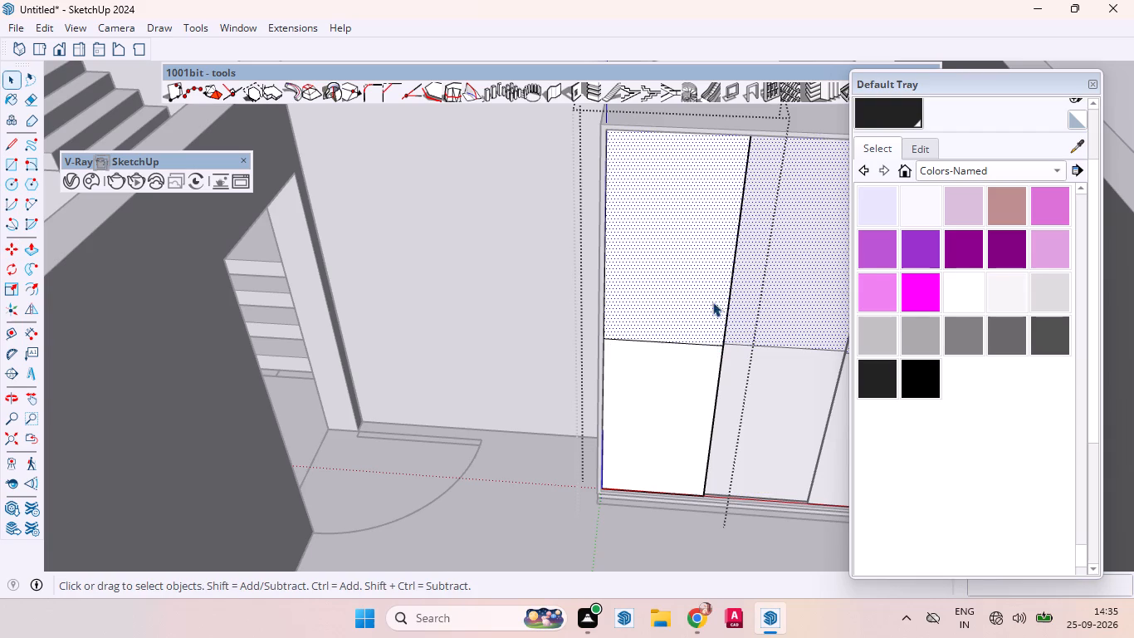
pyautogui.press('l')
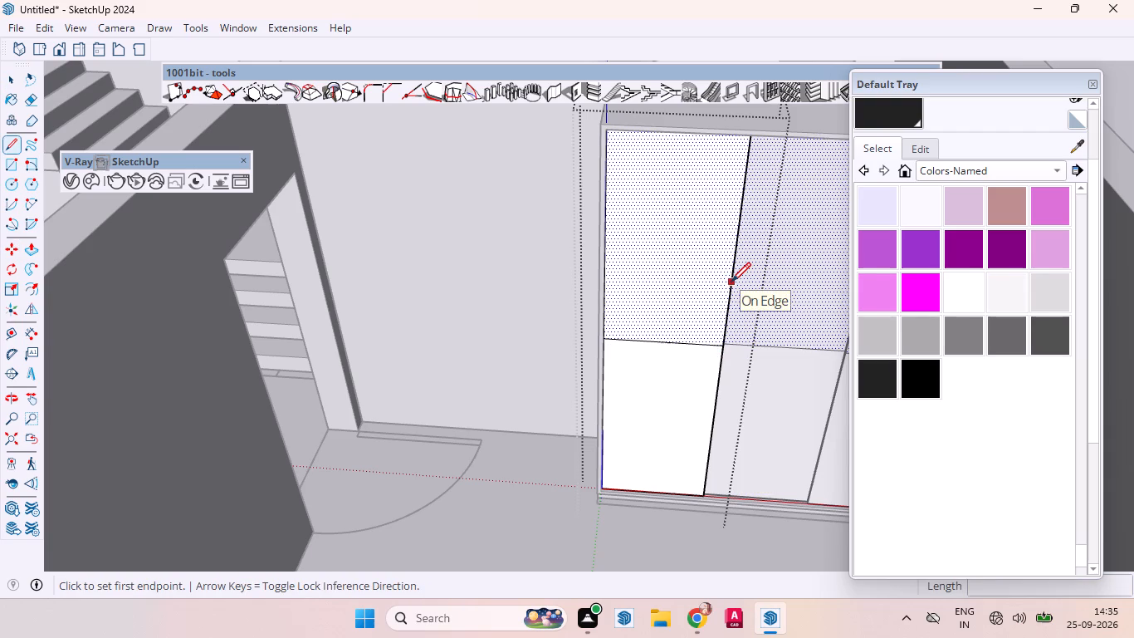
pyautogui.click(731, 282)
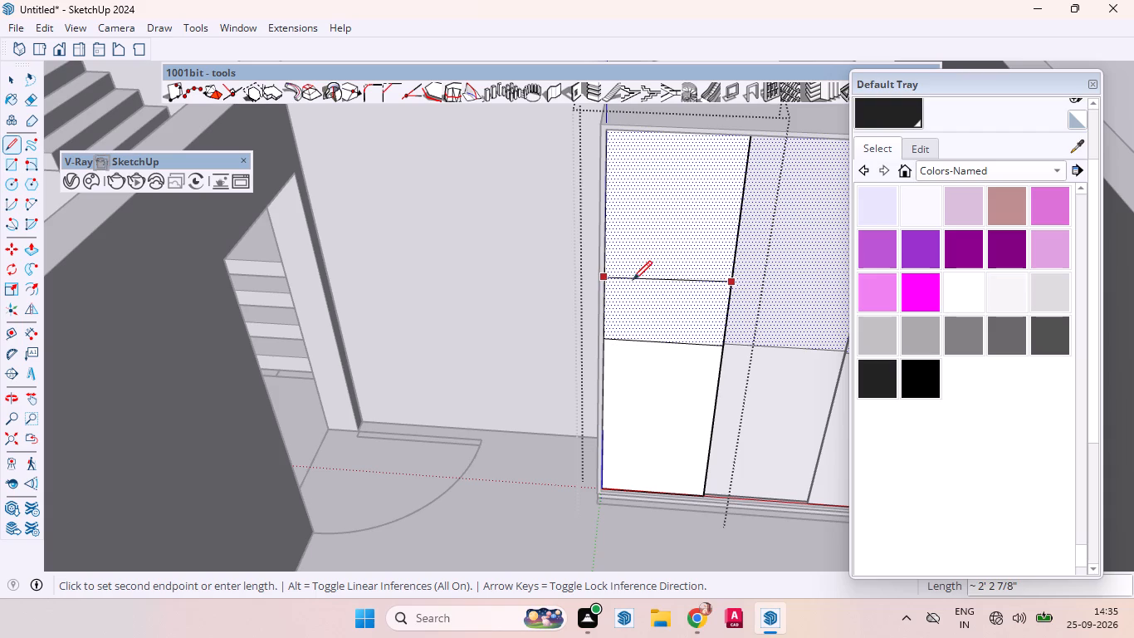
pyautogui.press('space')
# Close the wardrobe front panel so its geometry is no longer being edited.
pyautogui.scroll(-7, 596, 304)
pyautogui.scroll(3, 548, 310)
pyautogui.scroll(-6, 548, 310)
pyautogui.scroll(2, 548, 310)
pyautogui.scroll(-3, 548, 310)
pyautogui.scroll(1, 549, 307)
pyautogui.scroll(-2, 549, 307)
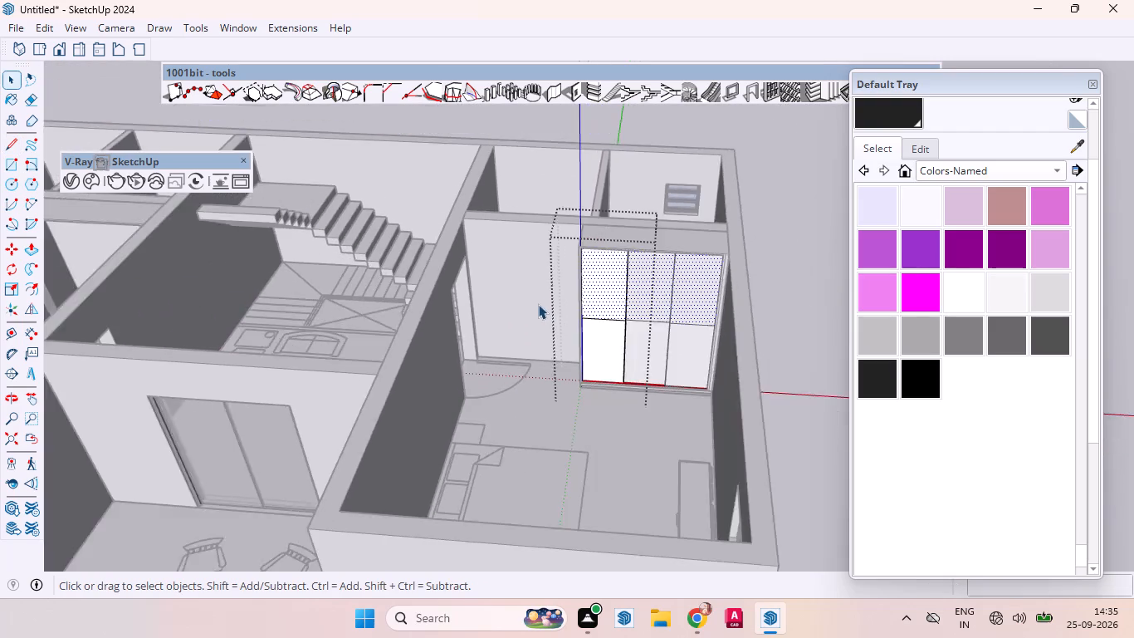
pyautogui.scroll(-1, 538, 304)
pyautogui.scroll(2, 538, 304)
pyautogui.scroll(-4, 537, 305)
pyautogui.click(750, 304)
# Switch the material library to Asian Paints Chromatics and browse to its turquoise-green colours.
pyautogui.scroll(7, 576, 305)
pyautogui.scroll(4, 655, 332)
pyautogui.moveTo(586, 353); pyautogui.dragTo(630, 350, button='middle')
pyautogui.scroll(4, 997, 239)
pyautogui.click(1055, 171)
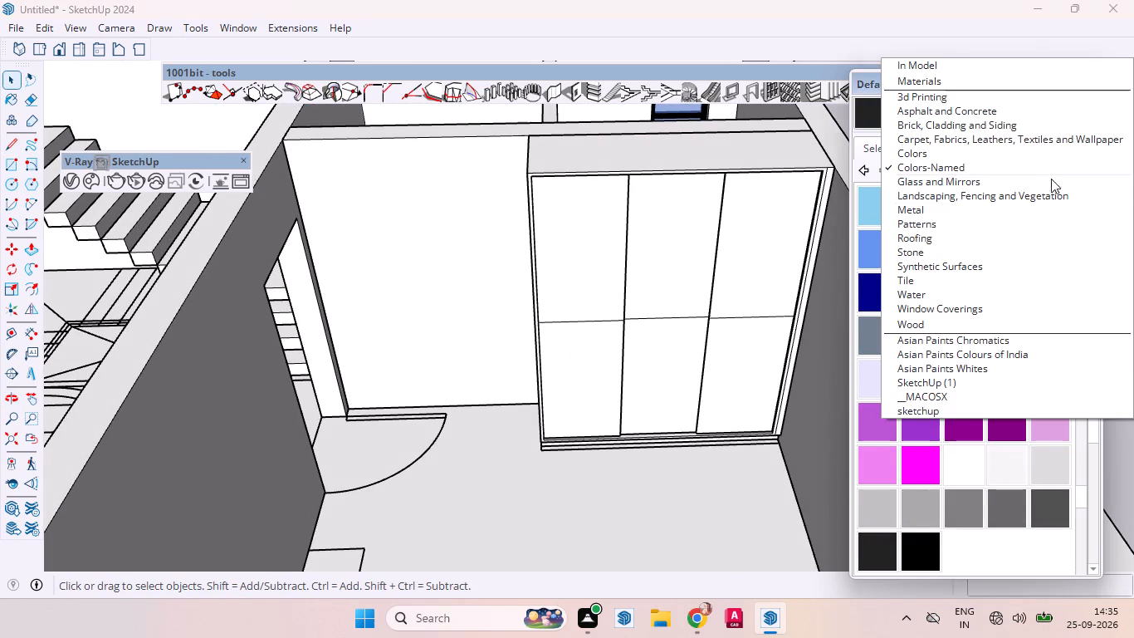
pyautogui.click(937, 337)
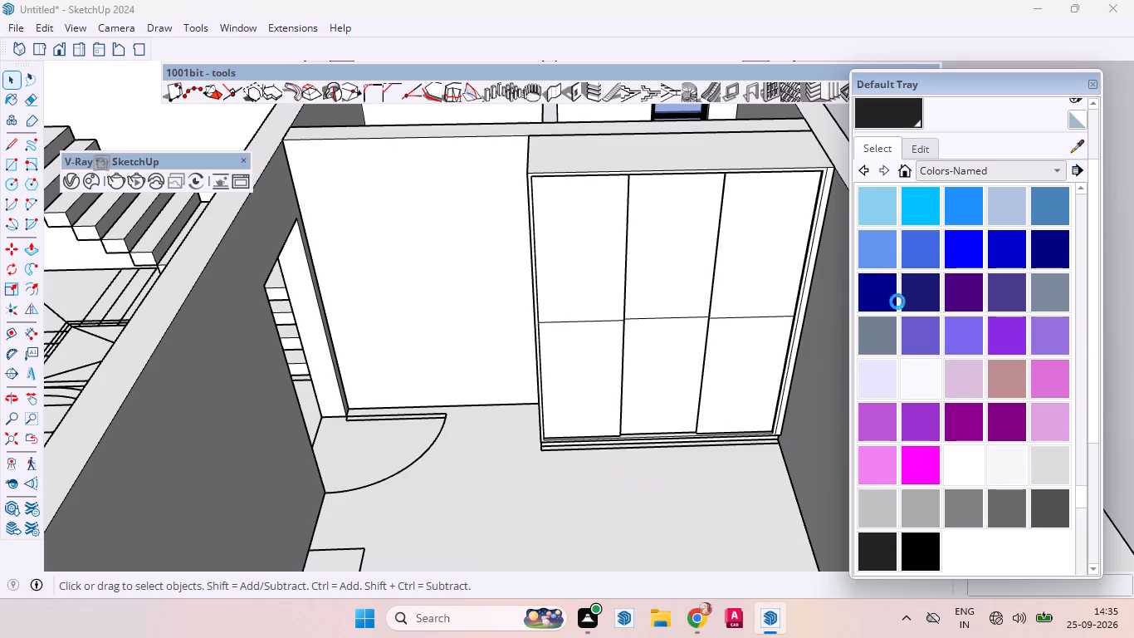
pyautogui.scroll(-2, 891, 341)
pyautogui.scroll(2, 914, 388)
pyautogui.scroll(-4, 918, 390)
pyautogui.scroll(-1, 677, 378)
pyautogui.scroll(8, 677, 378)
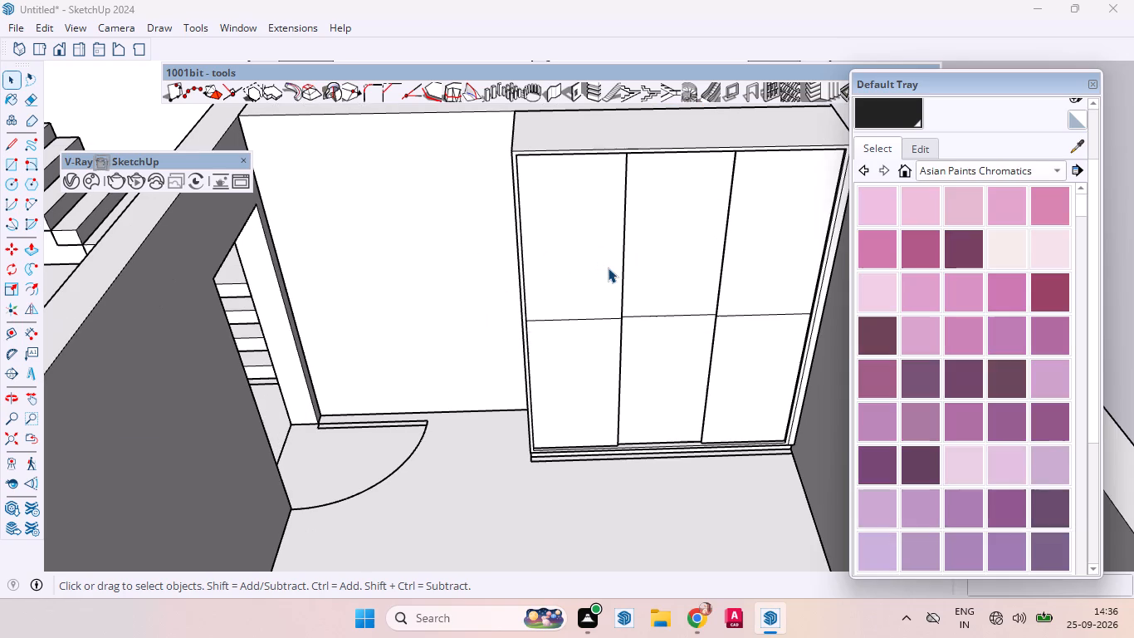
pyautogui.scroll(7, 655, 220)
pyautogui.scroll(-7, 967, 283)
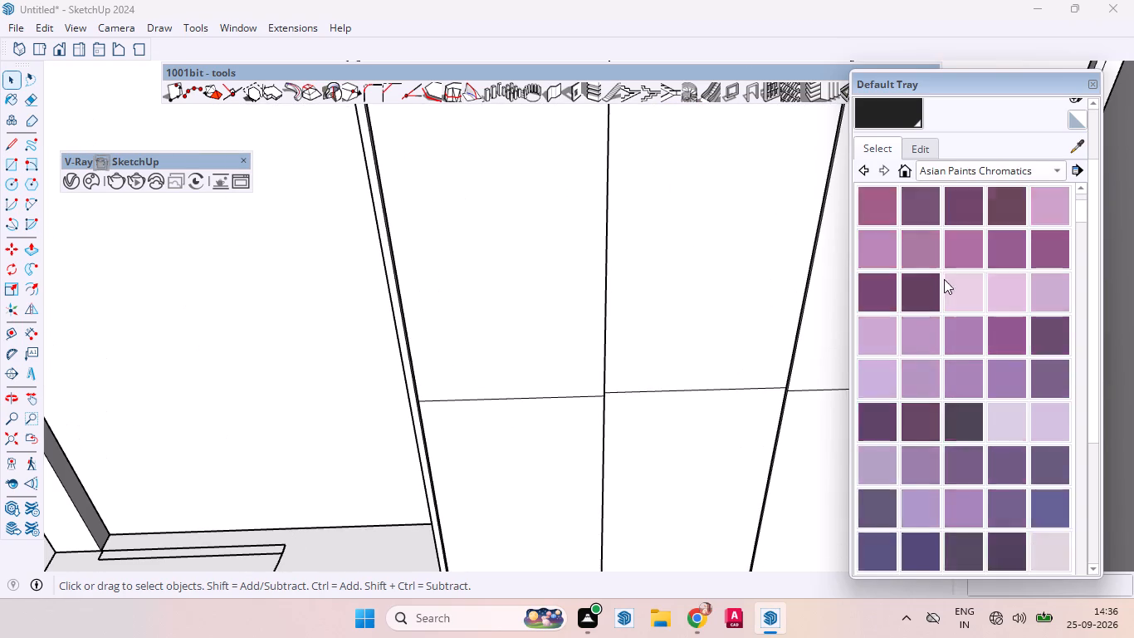
pyautogui.scroll(-4, 944, 279)
pyautogui.scroll(1, 979, 317)
pyautogui.scroll(-1, 979, 319)
pyautogui.scroll(1, 979, 320)
pyautogui.scroll(-3, 979, 323)
pyautogui.scroll(1, 979, 325)
pyautogui.scroll(-20, 980, 332)
pyautogui.scroll(1, 951, 340)
pyautogui.scroll(-5, 951, 340)
pyautogui.scroll(2, 951, 330)
pyautogui.scroll(-12, 951, 330)
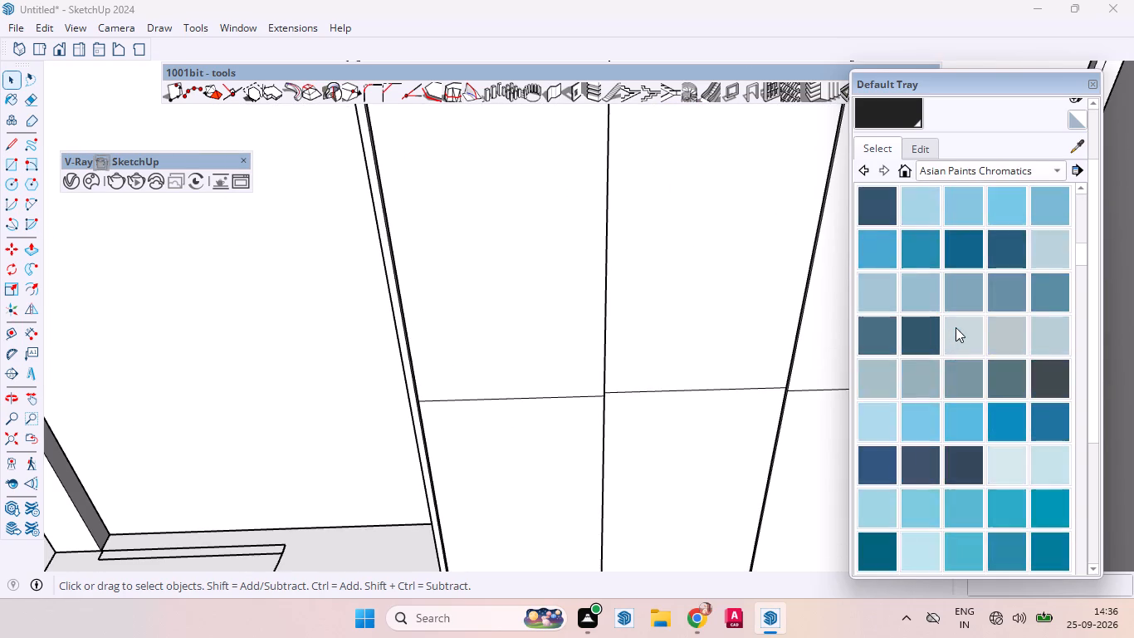
pyautogui.scroll(-10, 956, 327)
pyautogui.scroll(1, 959, 326)
pyautogui.scroll(-1, 959, 326)
pyautogui.scroll(4, 956, 333)
pyautogui.scroll(-4, 936, 392)
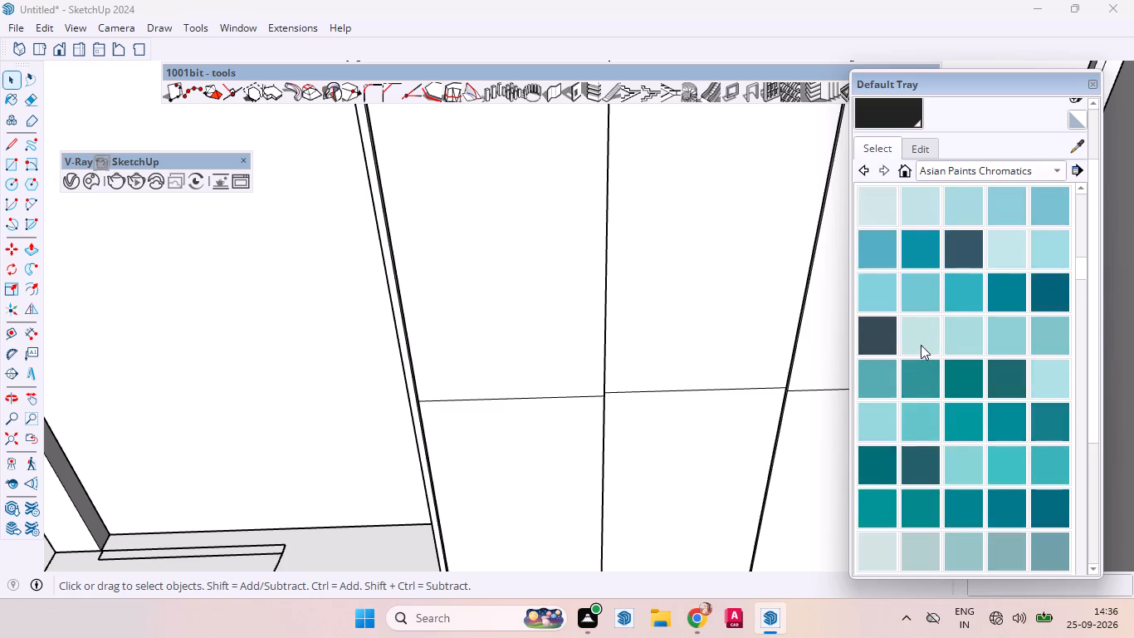
pyautogui.scroll(-2, 921, 345)
pyautogui.scroll(3, 921, 345)
pyautogui.scroll(-16, 921, 346)
pyautogui.scroll(1, 956, 348)
pyautogui.scroll(-1, 963, 353)
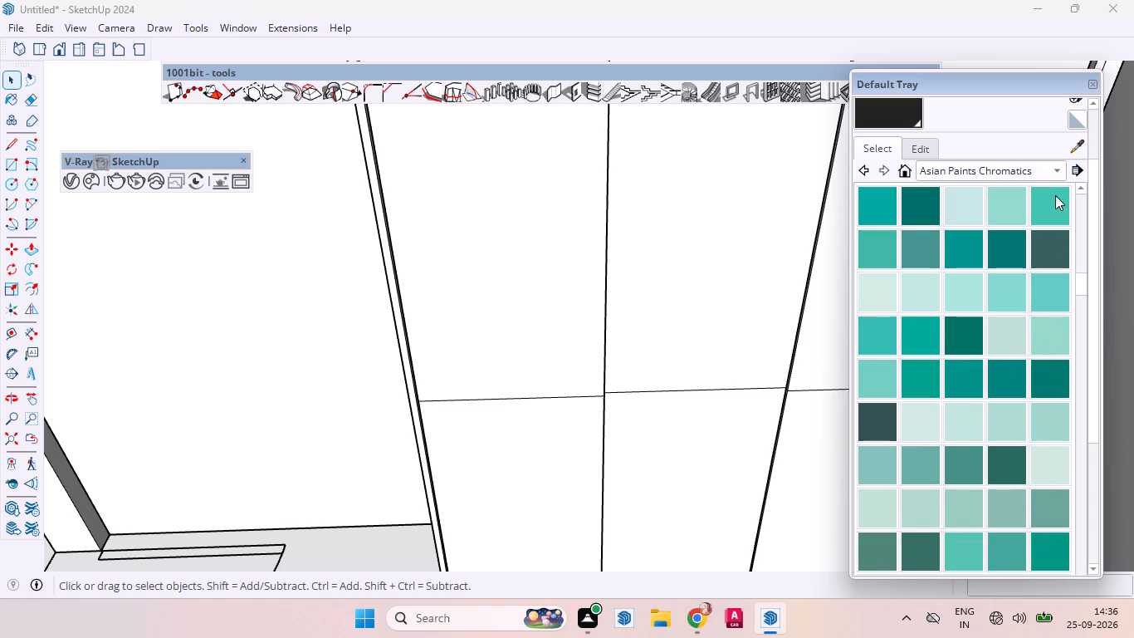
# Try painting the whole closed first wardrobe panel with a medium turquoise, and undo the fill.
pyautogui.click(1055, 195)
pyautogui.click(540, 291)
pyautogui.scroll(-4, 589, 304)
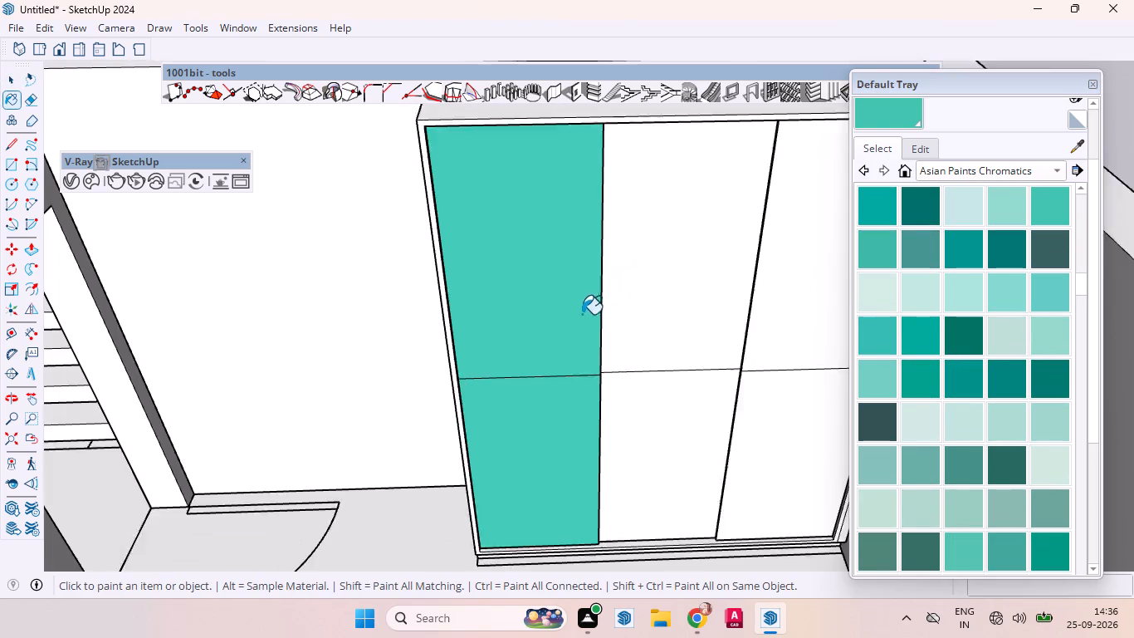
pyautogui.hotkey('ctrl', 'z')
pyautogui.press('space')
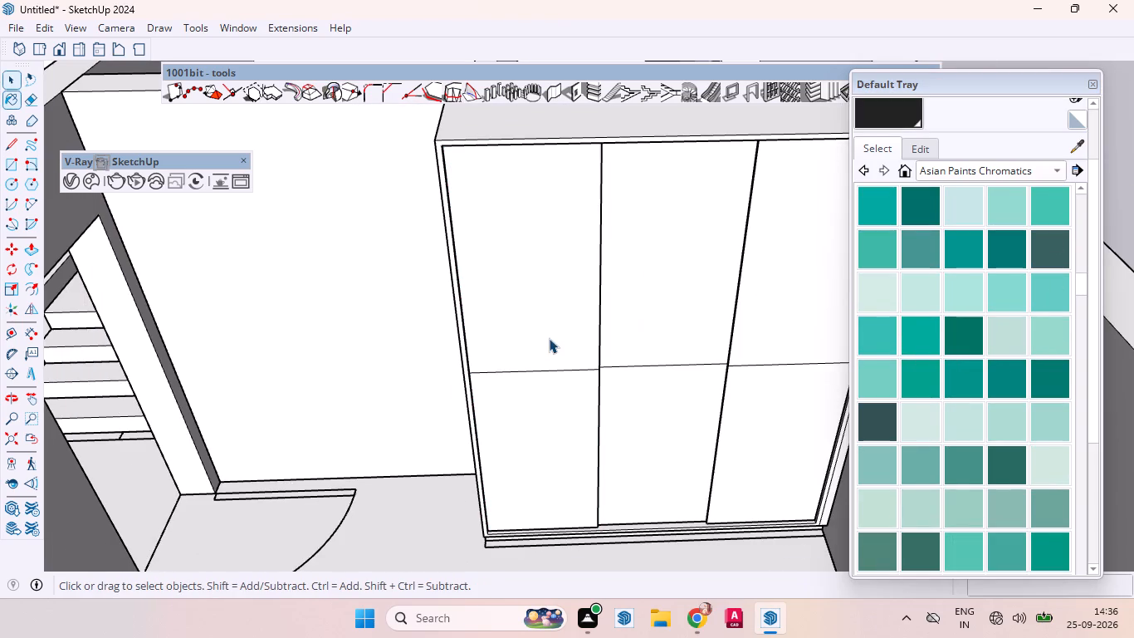
# Open the first front panel and paint its upper face with the medium turquoise colour.
pyautogui.doubleClick(551, 317)
pyautogui.click(551, 304)
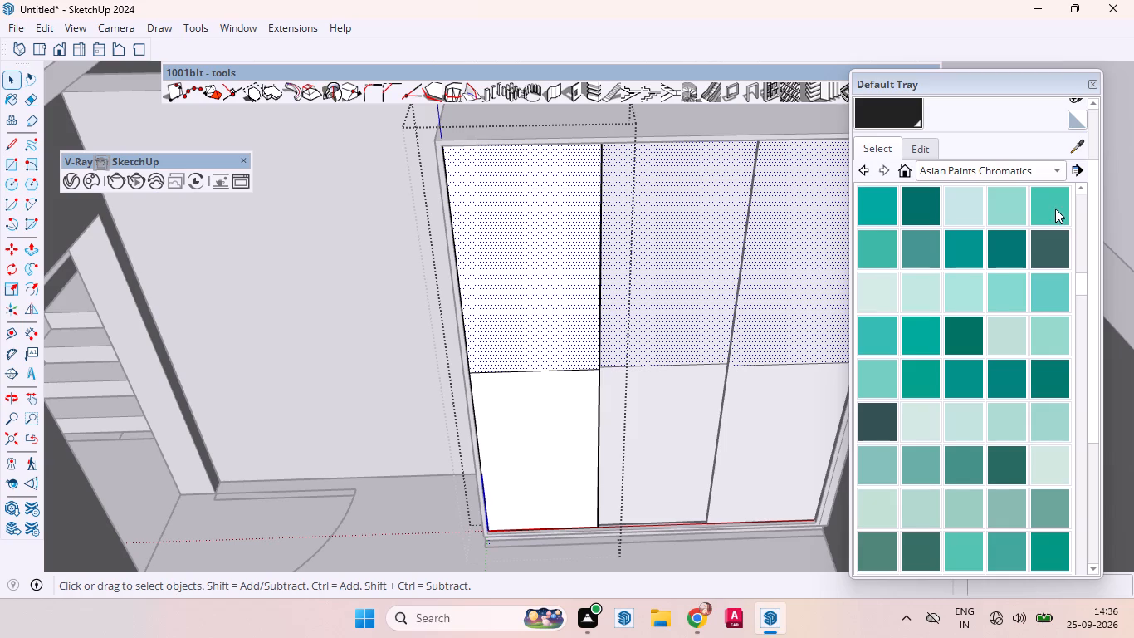
pyautogui.click(1055, 209)
pyautogui.click(551, 290)
pyautogui.press('space')
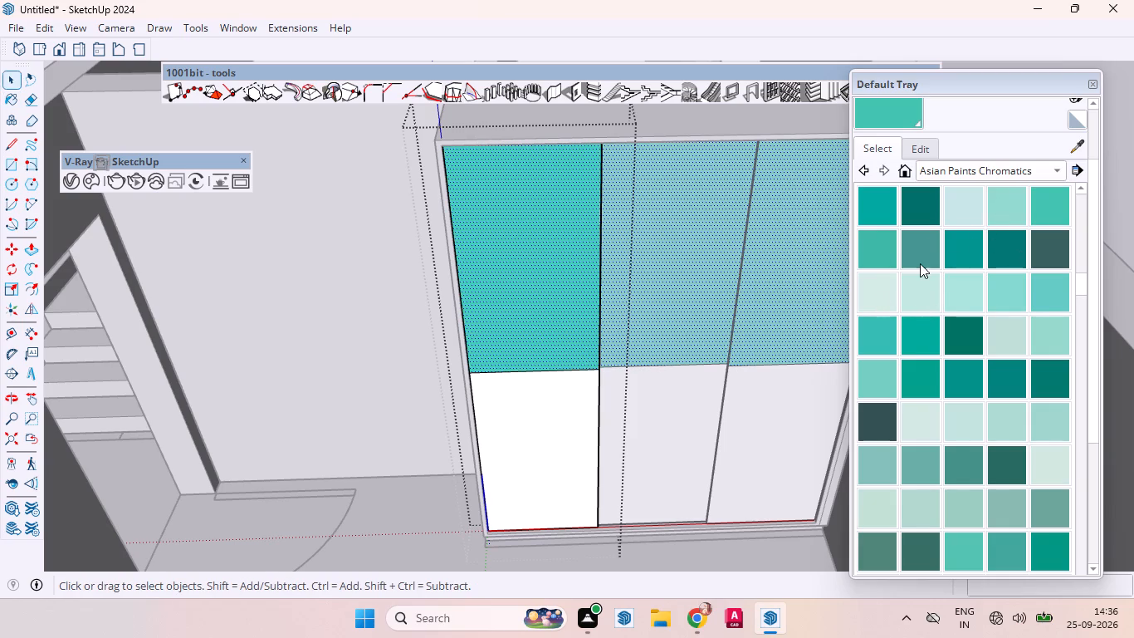
# Paint the panel's lower face with the very pale mint colour and close the panel.
pyautogui.click(883, 297)
pyautogui.click(558, 440)
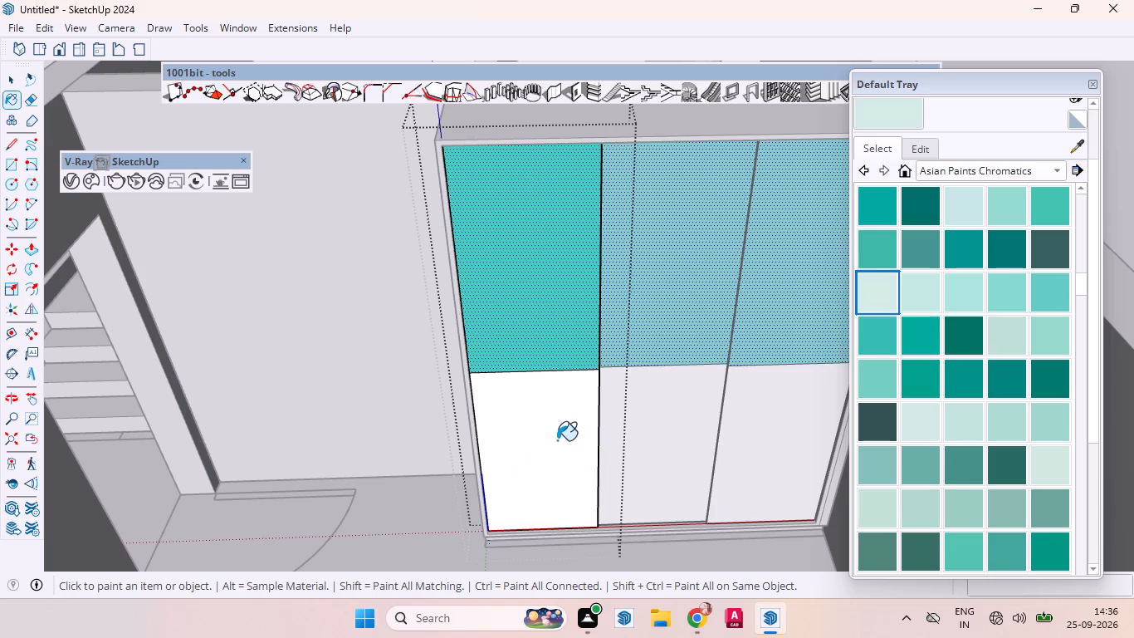
pyautogui.press('space')
pyautogui.scroll(-6, 472, 385)
pyautogui.scroll(1, 457, 393)
pyautogui.scroll(-12, 452, 393)
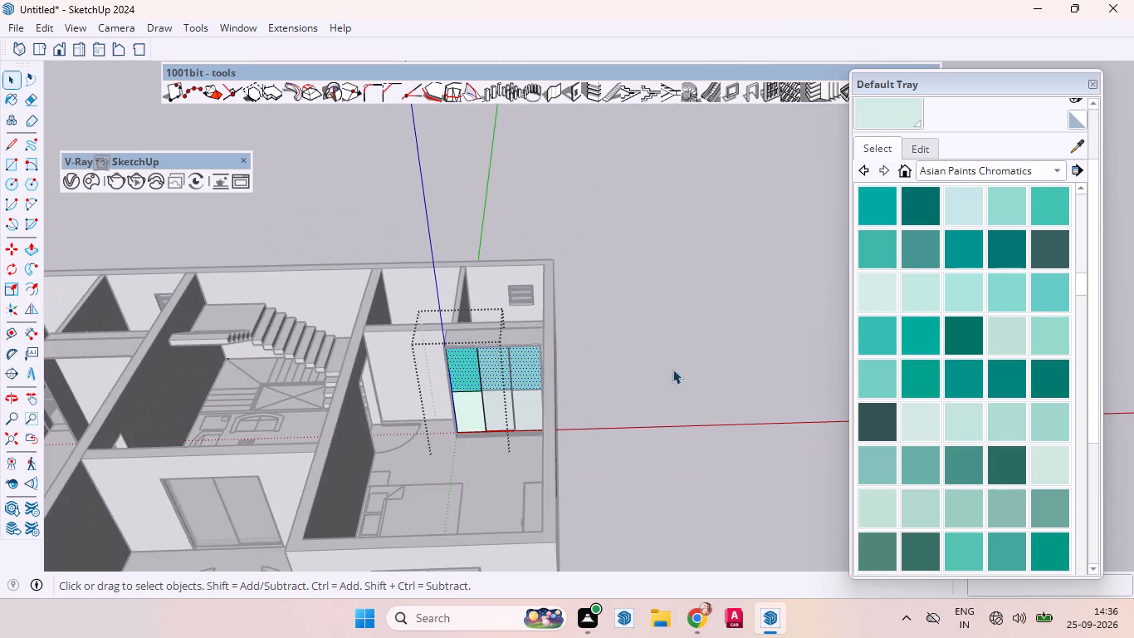
pyautogui.click(681, 365)
# Examine the two-tone wardrobe fronts up close and then the wardrobe within the whole house model.
pyautogui.scroll(5, 466, 413)
pyautogui.moveTo(486, 430); pyautogui.dragTo(604, 319, button='middle')
pyautogui.scroll(5, 527, 309)
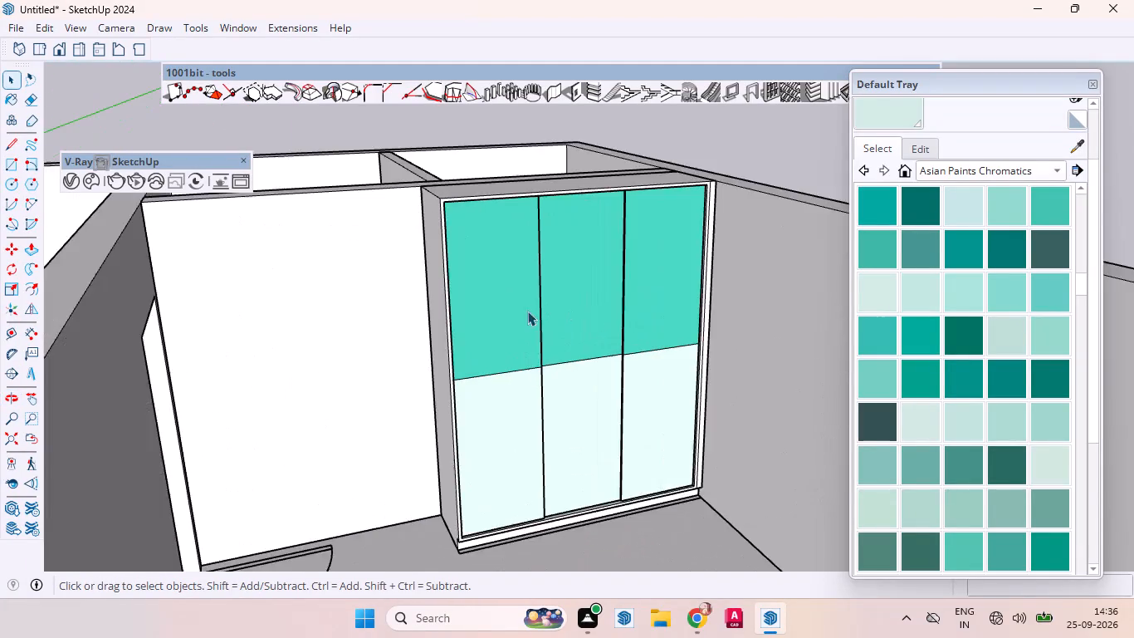
pyautogui.scroll(4, 527, 311)
pyautogui.scroll(-1, 543, 361)
pyautogui.scroll(9, 543, 361)
pyautogui.scroll(-2, 560, 381)
pyautogui.scroll(1, 560, 380)
pyautogui.moveTo(532, 410); pyautogui.dragTo(299, 434, button='middle')
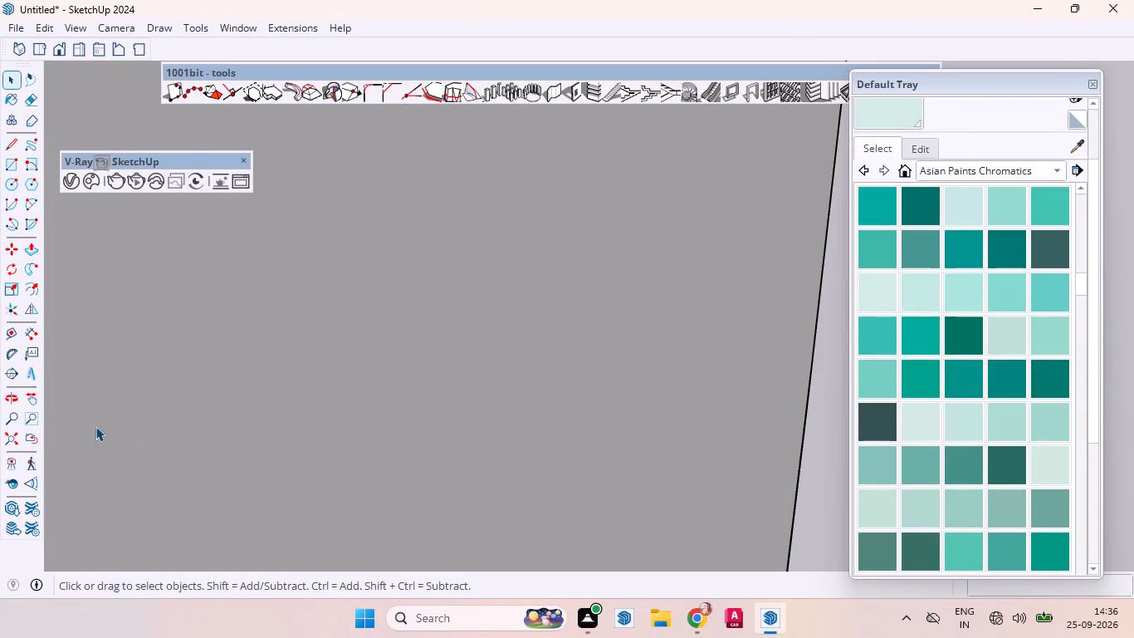
pyautogui.moveTo(12, 431); pyautogui.dragTo(103, 413)
pyautogui.click(17, 436)
pyautogui.scroll(-1, 361, 400)
pyautogui.scroll(4, 354, 410)
pyautogui.scroll(-5, 349, 427)
pyautogui.scroll(2, 370, 462)
pyautogui.scroll(-4, 370, 463)
pyautogui.click(750, 415)
pyautogui.scroll(3, 645, 253)
pyautogui.scroll(-2, 645, 253)
pyautogui.scroll(3, 645, 253)
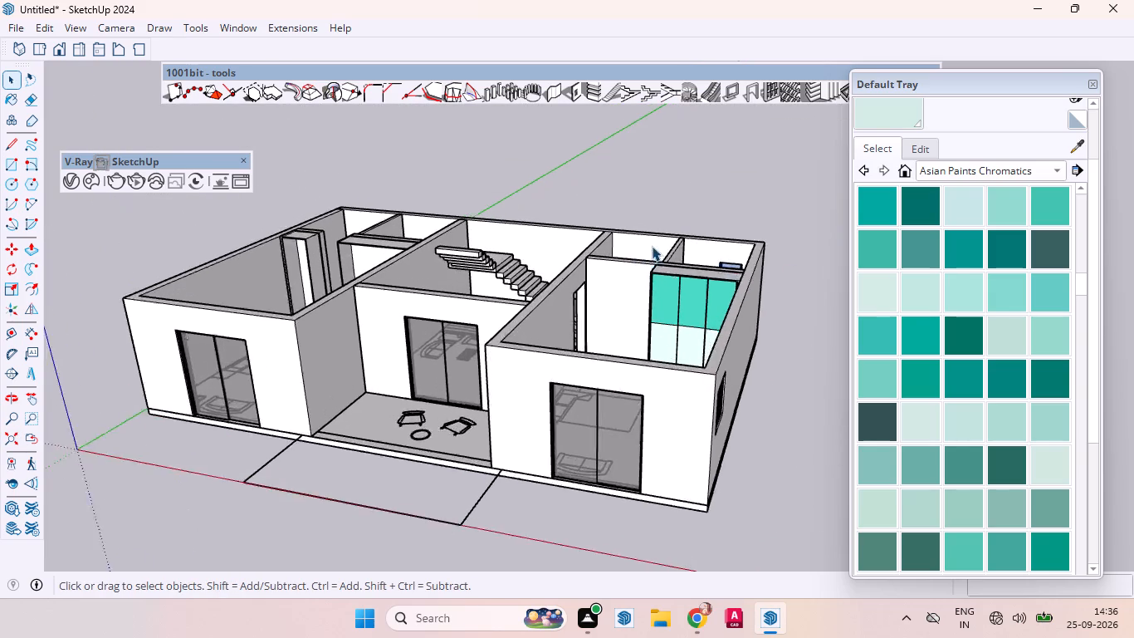
# Open the bedroom wardrobe carcass and paint its thin front frame face with the medium turquoise used on the upper panels.
pyautogui.scroll(-1, 729, 361)
pyautogui.scroll(9, 729, 361)
pyautogui.moveTo(596, 431); pyautogui.dragTo(721, 554, button='middle')
pyautogui.scroll(1, 640, 196)
pyautogui.scroll(-3, 642, 196)
pyautogui.scroll(3, 643, 197)
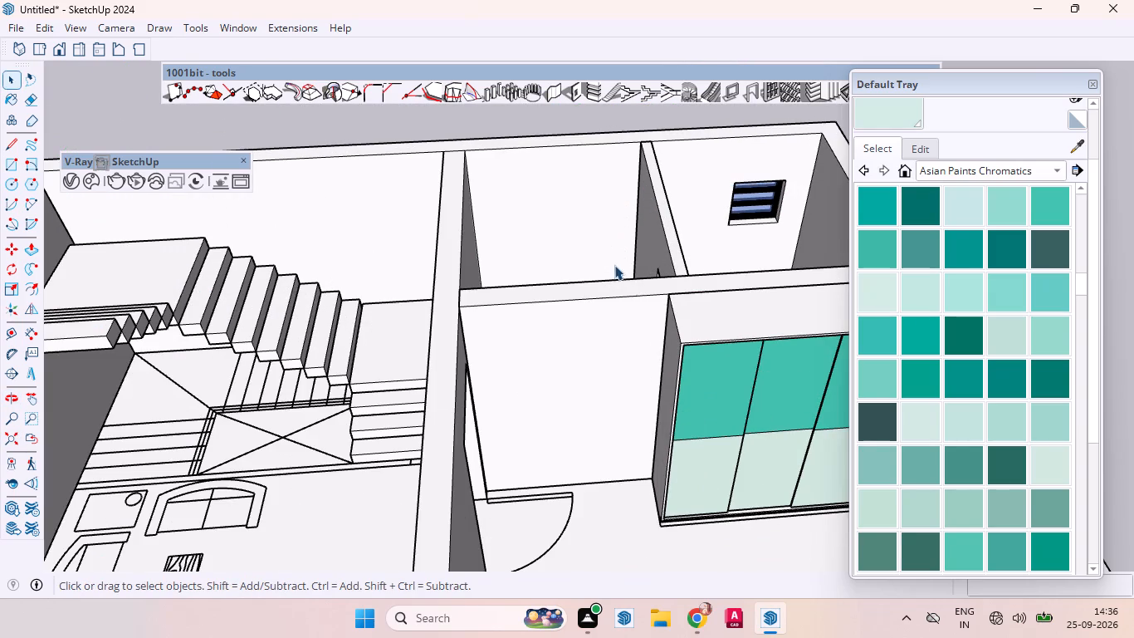
pyautogui.scroll(2, 628, 367)
pyautogui.scroll(-6, 506, 335)
pyautogui.scroll(-6, 420, 303)
pyautogui.scroll(3, 653, 339)
pyautogui.scroll(-1, 652, 339)
pyautogui.scroll(4, 652, 339)
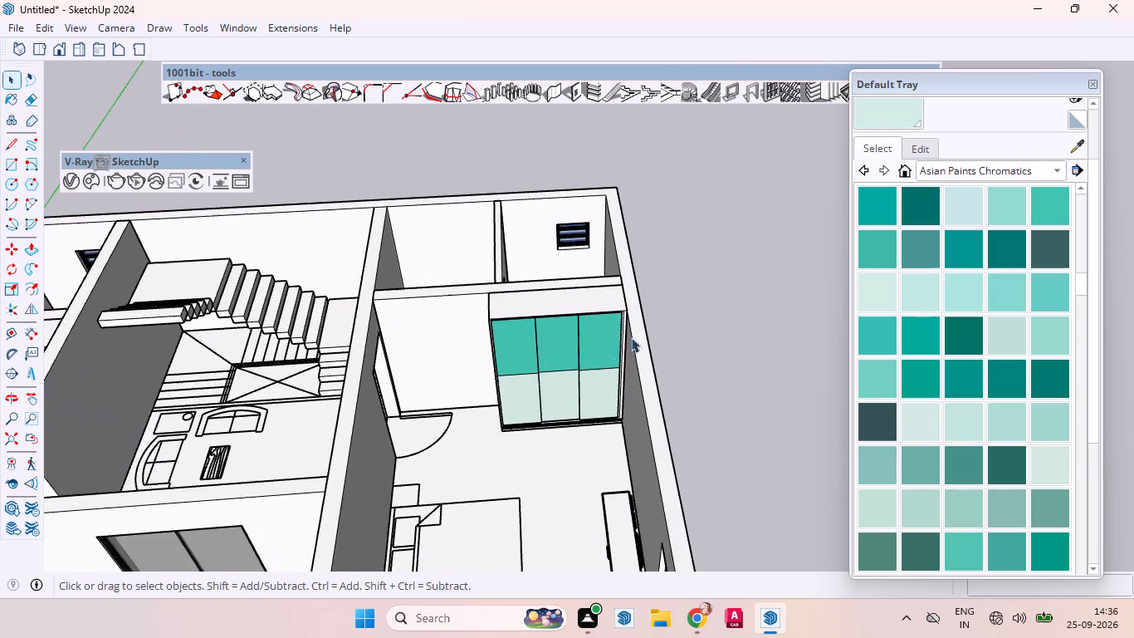
pyautogui.scroll(3, 631, 337)
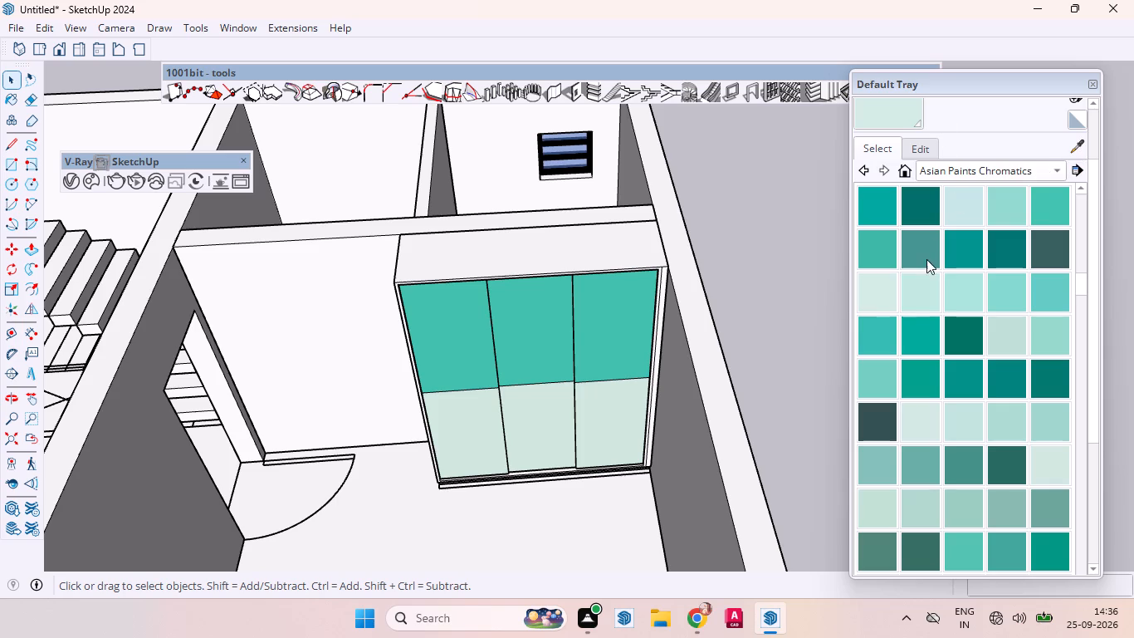
pyautogui.click(1046, 205)
pyautogui.scroll(9, 405, 302)
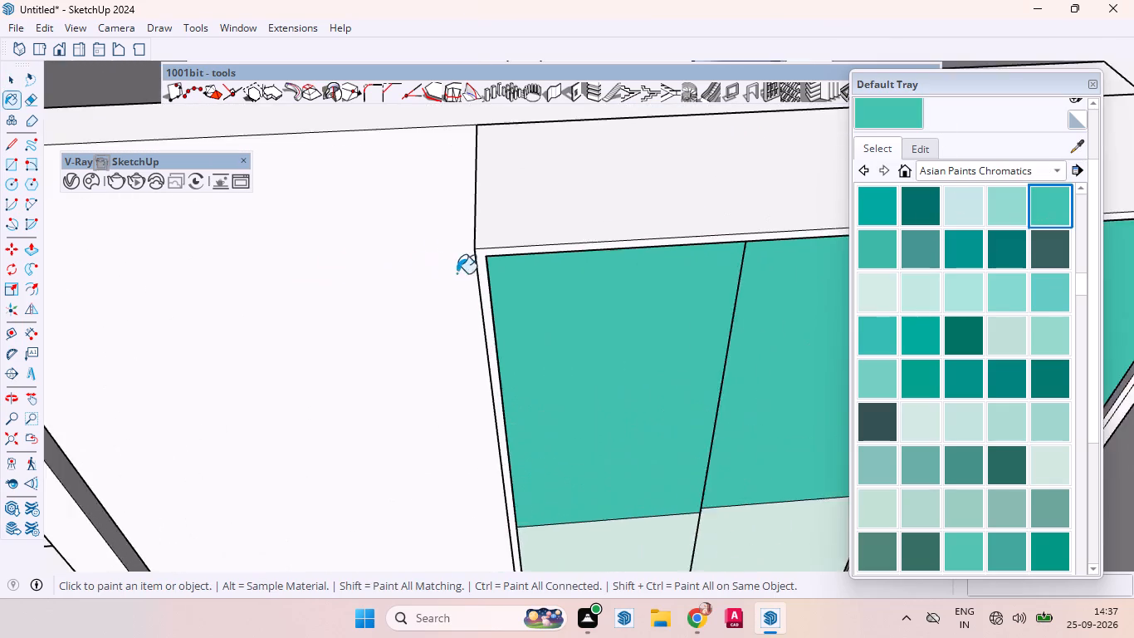
pyautogui.scroll(1, 457, 273)
pyautogui.scroll(-1, 465, 273)
pyautogui.scroll(3, 466, 273)
pyautogui.press('space')
pyautogui.click(489, 259)
pyautogui.tripleClick(490, 259)
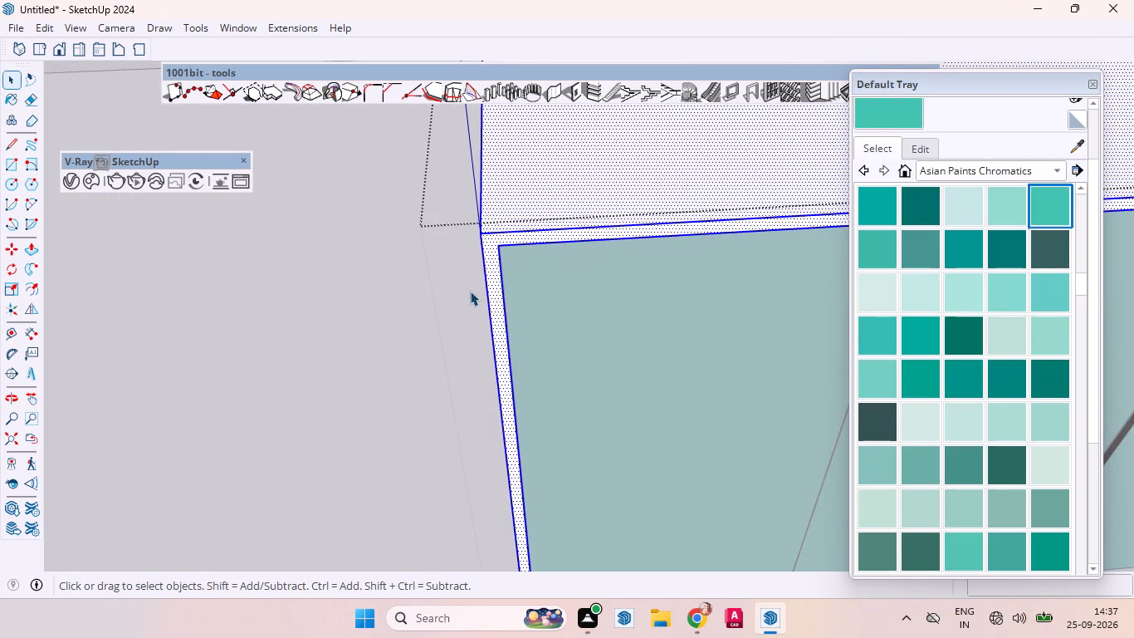
pyautogui.click(490, 271)
pyautogui.click(896, 104)
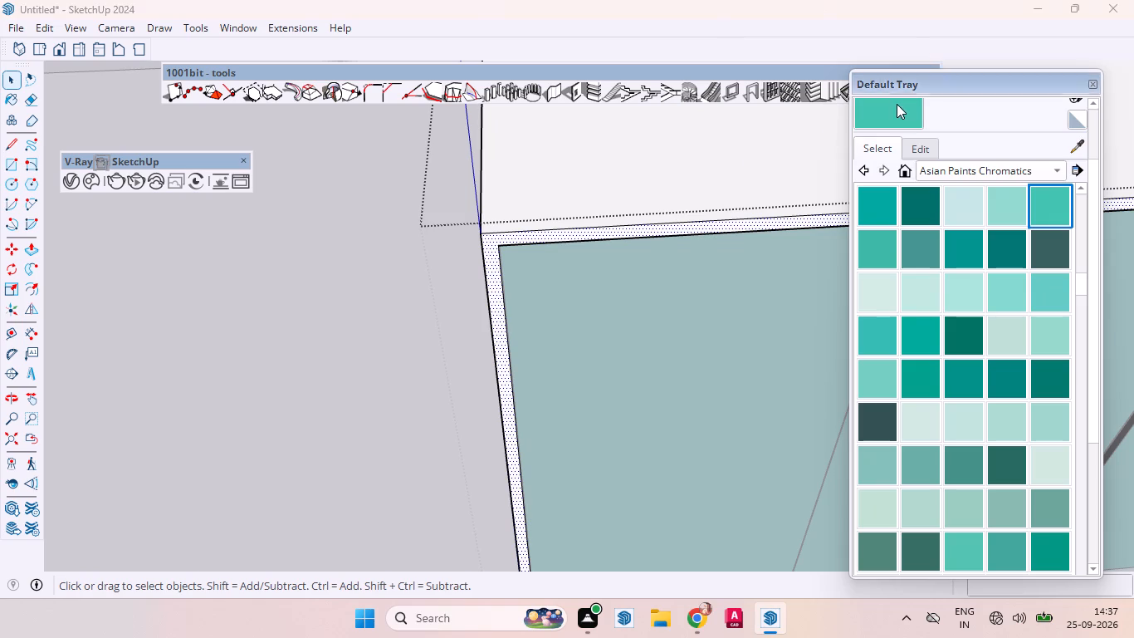
pyautogui.click(494, 267)
pyautogui.scroll(-11, 448, 261)
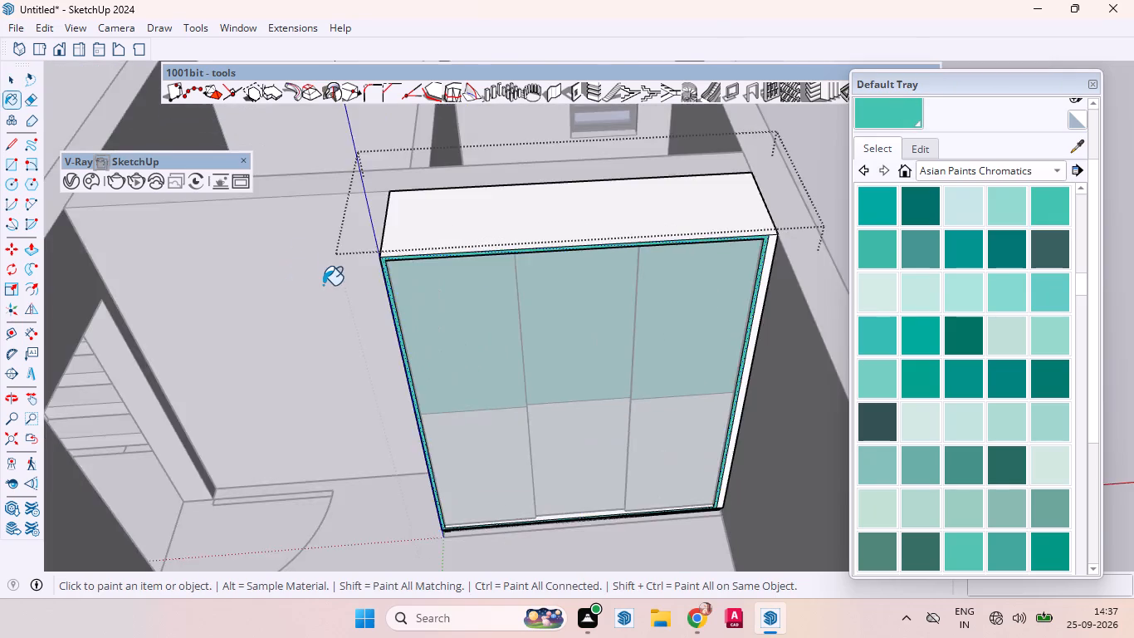
# Paint the white strip beside the wardrobe frame and the strip beneath it with the same turquoise, and close the carcass group.
pyautogui.scroll(-4, 323, 285)
pyautogui.scroll(9, 575, 290)
pyautogui.scroll(-1, 628, 240)
pyautogui.scroll(14, 628, 238)
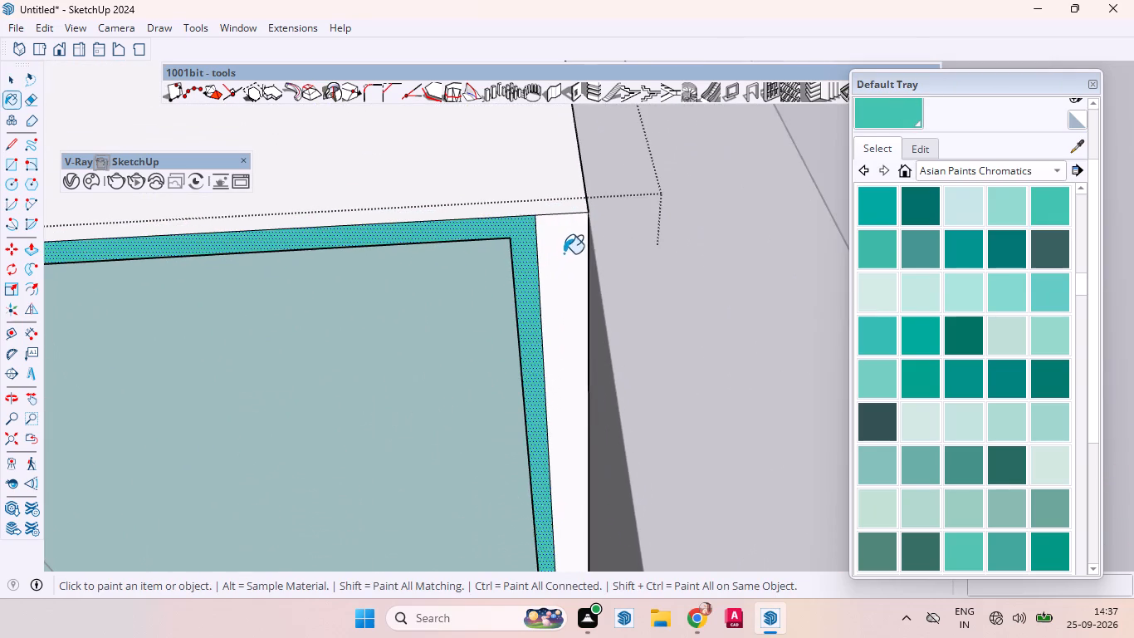
pyautogui.doubleClick(563, 254)
pyautogui.scroll(-4, 765, 174)
pyautogui.scroll(1, 767, 171)
pyautogui.scroll(-20, 768, 167)
pyautogui.scroll(1, 827, 158)
pyautogui.scroll(-10, 829, 159)
pyautogui.scroll(6, 590, 420)
pyautogui.scroll(-1, 598, 407)
pyautogui.scroll(2, 599, 405)
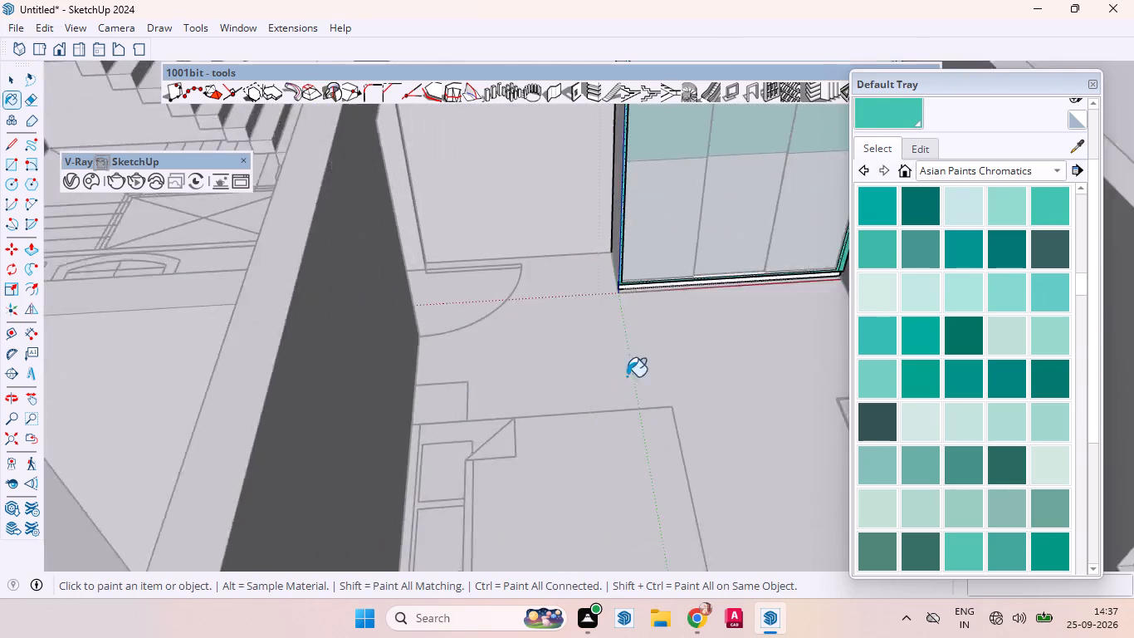
pyautogui.scroll(20, 627, 376)
pyautogui.scroll(1, 627, 376)
pyautogui.scroll(-3, 599, 216)
pyautogui.click(579, 180)
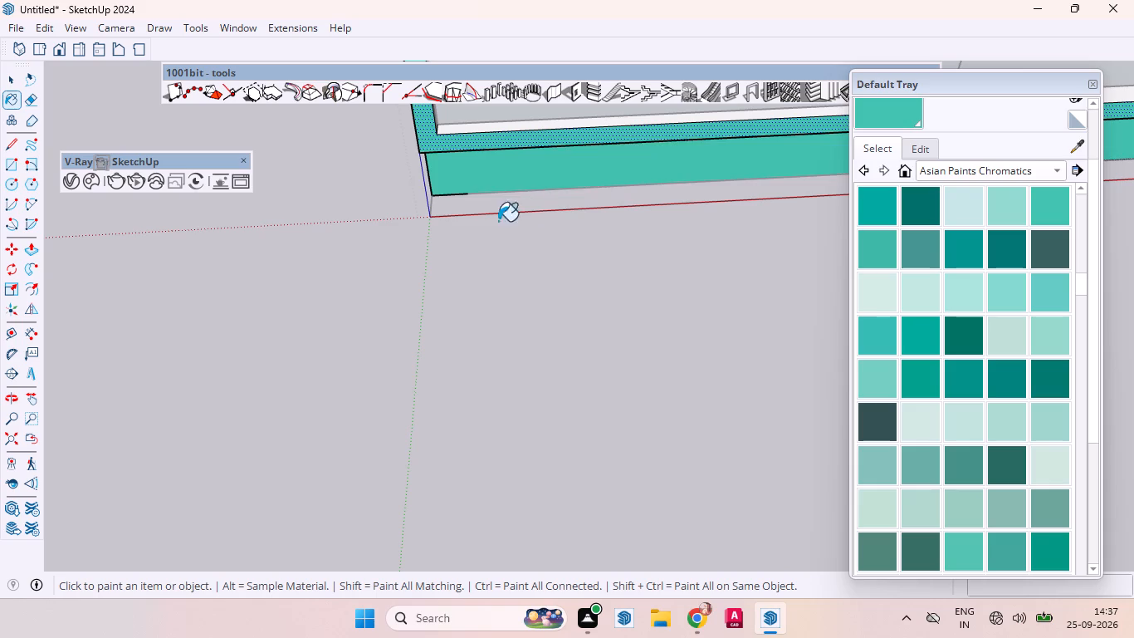
pyautogui.scroll(1, 522, 178)
pyautogui.moveTo(517, 196); pyautogui.dragTo(493, 276, button='middle')
pyautogui.press('space')
pyautogui.scroll(-1, 506, 273)
pyautogui.scroll(2, 507, 278)
pyautogui.scroll(-1, 510, 286)
pyautogui.scroll(1, 511, 288)
pyautogui.scroll(-10, 513, 291)
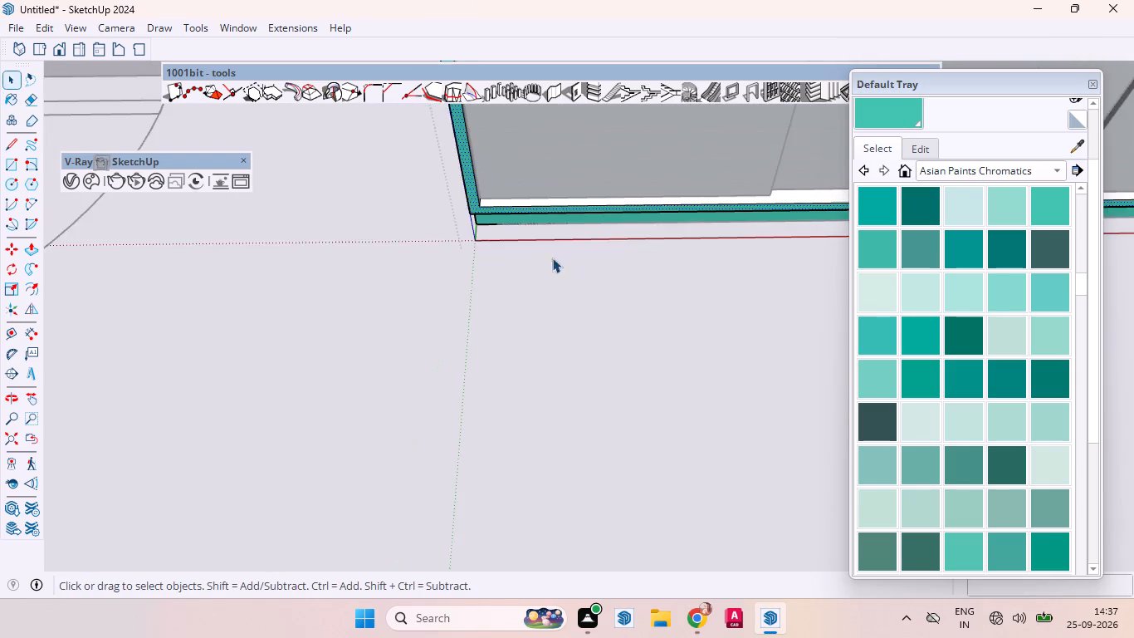
pyautogui.scroll(-10, 552, 258)
pyautogui.scroll(1, 525, 279)
pyautogui.scroll(-5, 499, 265)
pyautogui.scroll(1, 498, 268)
pyautogui.scroll(-3, 498, 268)
pyautogui.scroll(1, 501, 272)
pyautogui.scroll(-9, 501, 272)
pyautogui.scroll(1, 531, 281)
pyautogui.scroll(-4, 531, 281)
pyautogui.scroll(1, 538, 270)
pyautogui.scroll(-2, 540, 270)
pyautogui.scroll(1, 544, 270)
pyautogui.click(669, 350)
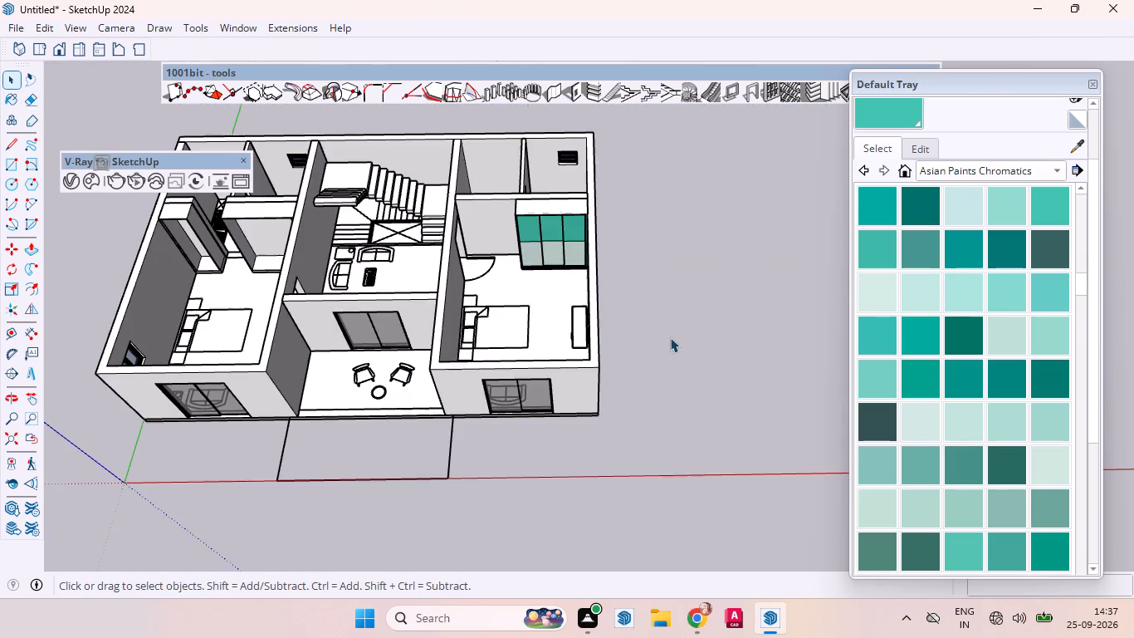
# Examine the painted wardrobe frame from the bedroom and within the whole house model.
pyautogui.scroll(1, 560, 231)
pyautogui.scroll(-1, 560, 231)
pyautogui.scroll(14, 560, 231)
pyautogui.scroll(-1, 491, 272)
pyautogui.scroll(2, 491, 272)
pyautogui.scroll(-1, 498, 307)
pyautogui.scroll(1, 501, 307)
pyautogui.moveTo(502, 306); pyautogui.dragTo(528, 233, button='middle')
pyautogui.scroll(-1, 617, 424)
pyautogui.scroll(2, 617, 425)
pyautogui.scroll(-3, 617, 426)
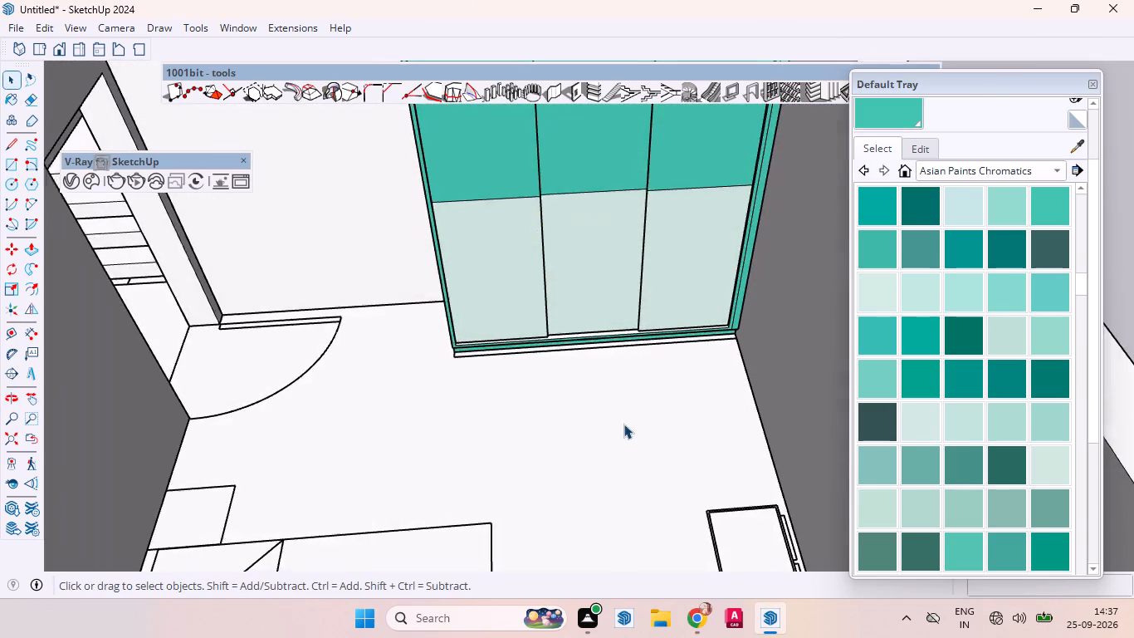
pyautogui.scroll(-7, 656, 356)
pyautogui.moveTo(564, 330); pyautogui.dragTo(680, 334, button='middle')
pyautogui.scroll(1, 680, 332)
pyautogui.scroll(-7, 641, 312)
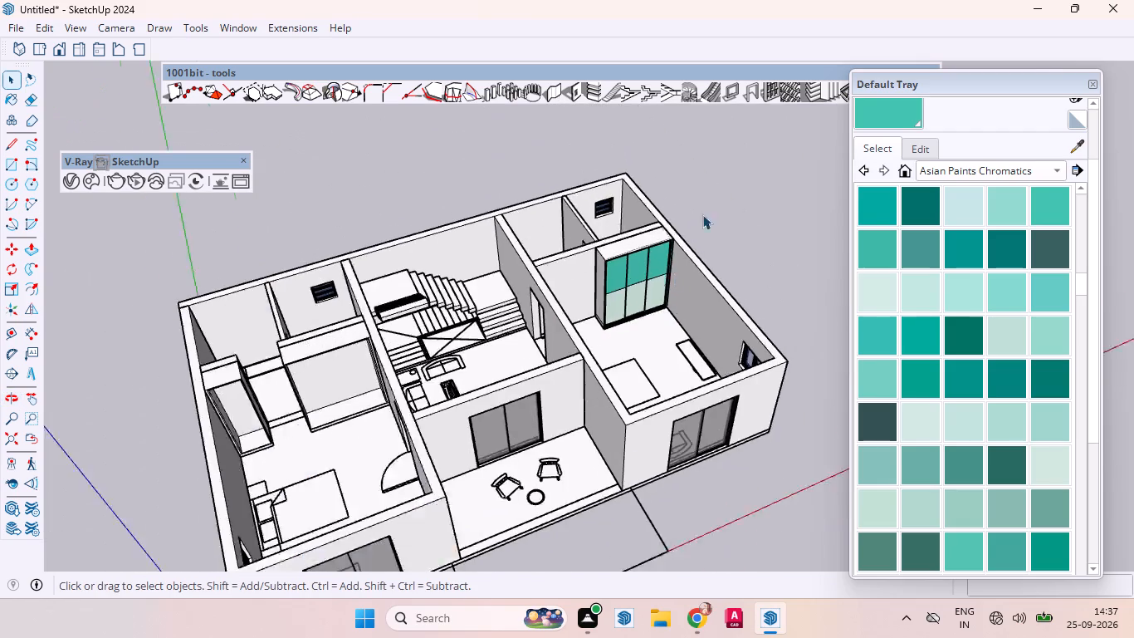
# In the other bedroom's wardrobe group, push/pull the wide unit's back face about 1' 10 13/16" forward to the front frame, and close the group.
pyautogui.scroll(-7, 702, 214)
pyautogui.scroll(3, 748, 196)
pyautogui.scroll(-2, 750, 197)
pyautogui.scroll(9, 548, 266)
pyautogui.scroll(-1, 531, 285)
pyautogui.scroll(8, 481, 361)
pyautogui.scroll(-1, 457, 375)
pyautogui.moveTo(447, 391); pyautogui.dragTo(403, 388, button='middle')
pyautogui.scroll(2, 341, 378)
pyautogui.scroll(-2, 341, 378)
pyautogui.scroll(4, 341, 378)
pyautogui.scroll(-2, 382, 429)
pyautogui.scroll(11, 389, 440)
pyautogui.scroll(-2, 325, 442)
pyautogui.scroll(3, 330, 443)
pyautogui.scroll(-11, 410, 418)
pyautogui.moveTo(378, 429); pyautogui.dragTo(343, 510, button='middle')
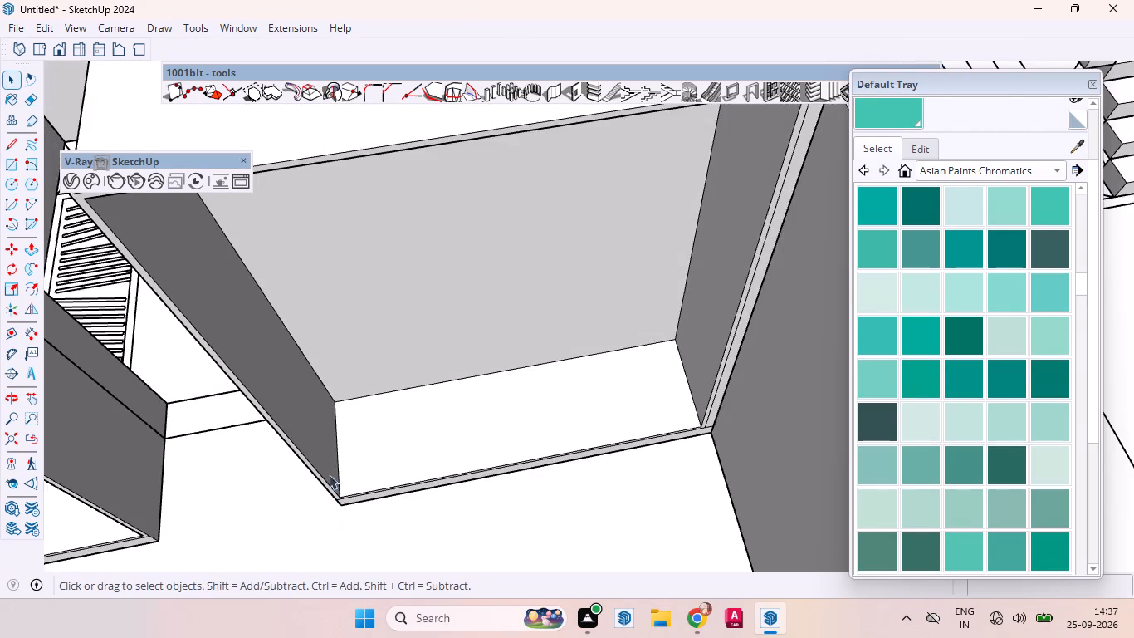
pyautogui.scroll(-6, 420, 348)
pyautogui.click(444, 301)
pyautogui.click(437, 321)
pyautogui.doubleClick(433, 328)
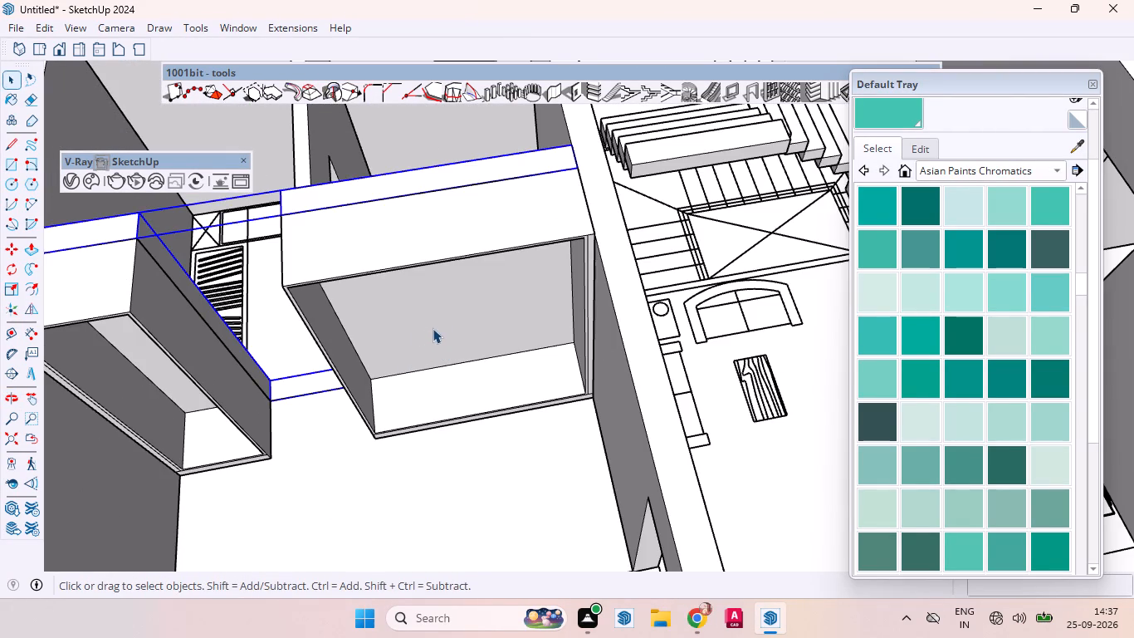
pyautogui.click(426, 325)
pyautogui.click(437, 308)
pyautogui.scroll(-4, 405, 315)
pyautogui.scroll(1, 420, 312)
pyautogui.scroll(-3, 423, 312)
pyautogui.scroll(1, 361, 398)
pyautogui.scroll(-2, 361, 398)
pyautogui.scroll(13, 361, 398)
pyautogui.moveTo(444, 291); pyautogui.dragTo(390, 178, button='middle')
pyautogui.doubleClick(437, 181)
pyautogui.click(451, 219)
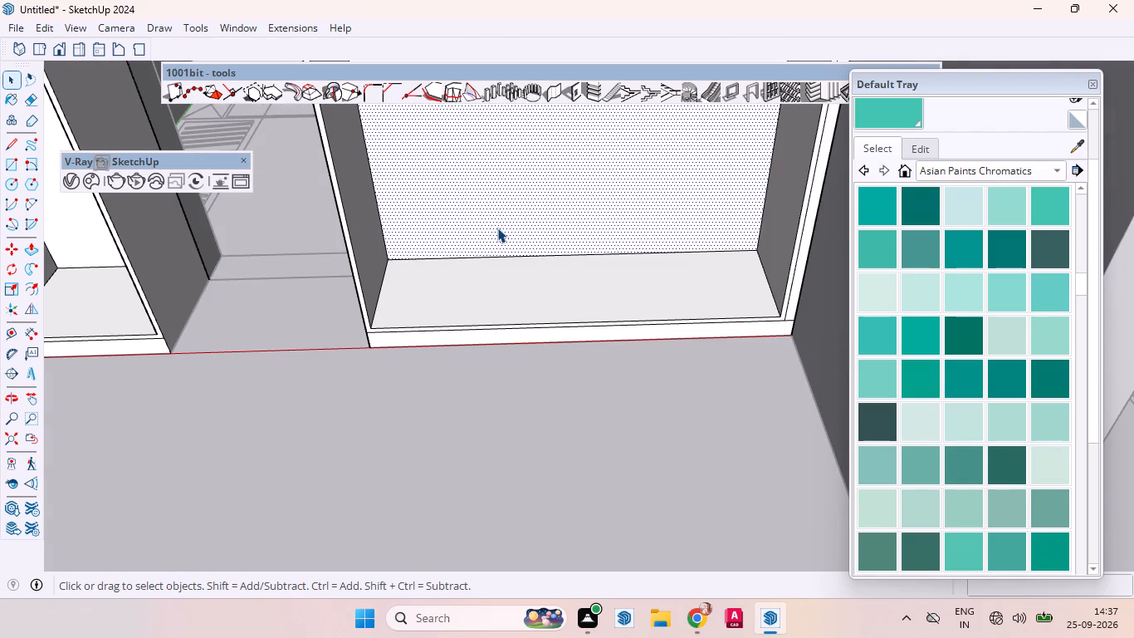
pyautogui.press('p')
pyautogui.click(462, 189)
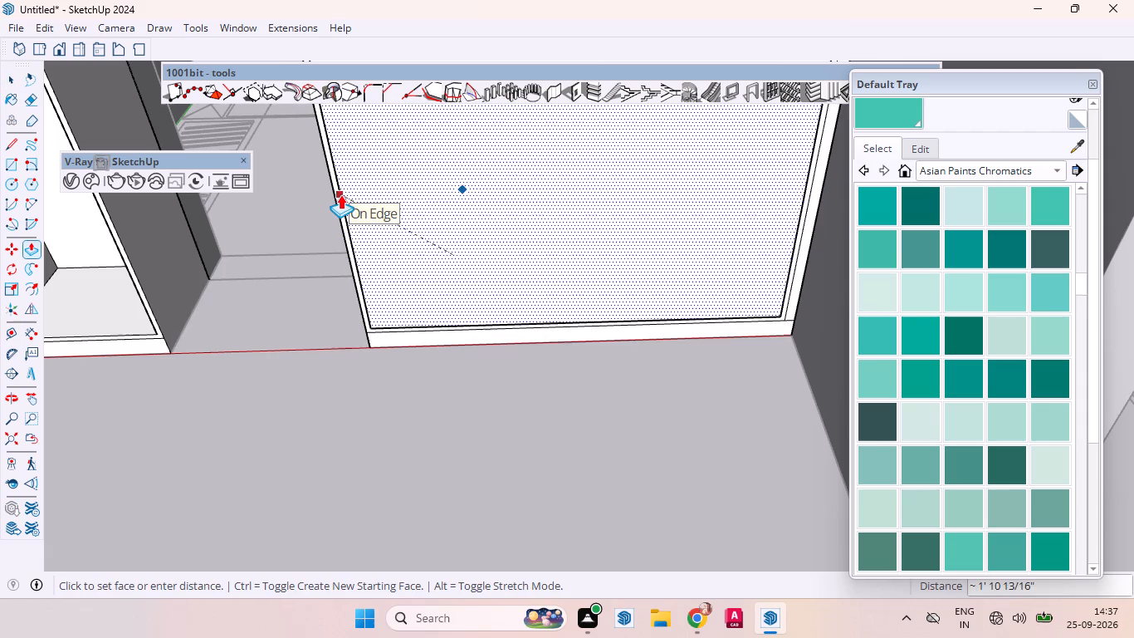
pyautogui.click(342, 194)
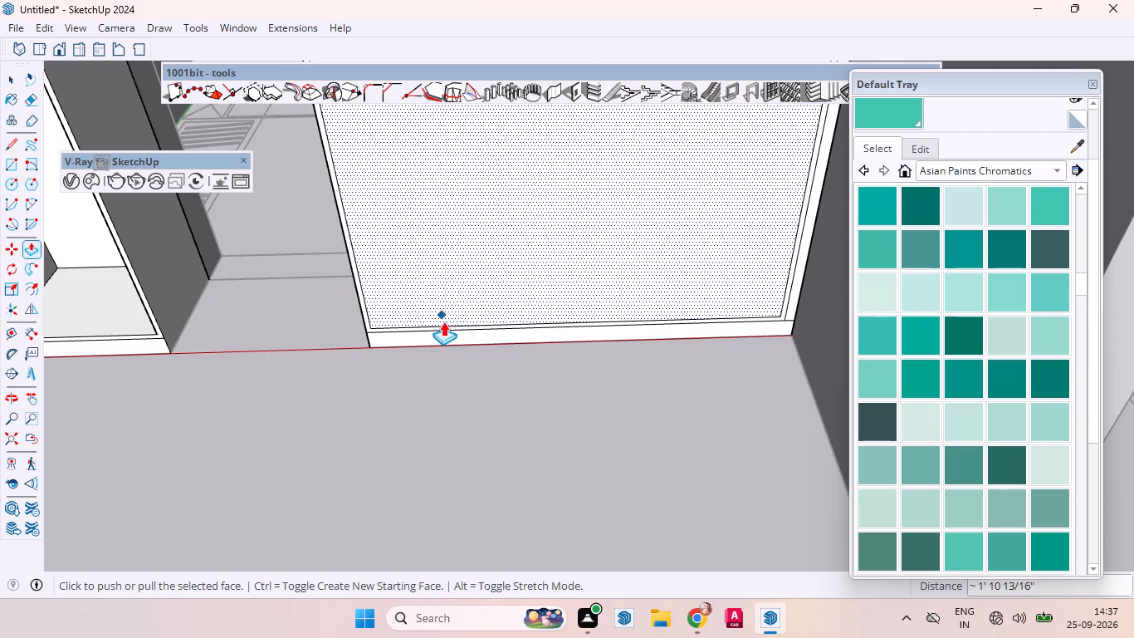
pyautogui.press('space')
pyautogui.scroll(-14, 492, 344)
pyautogui.scroll(3, 504, 415)
pyautogui.scroll(-1, 512, 415)
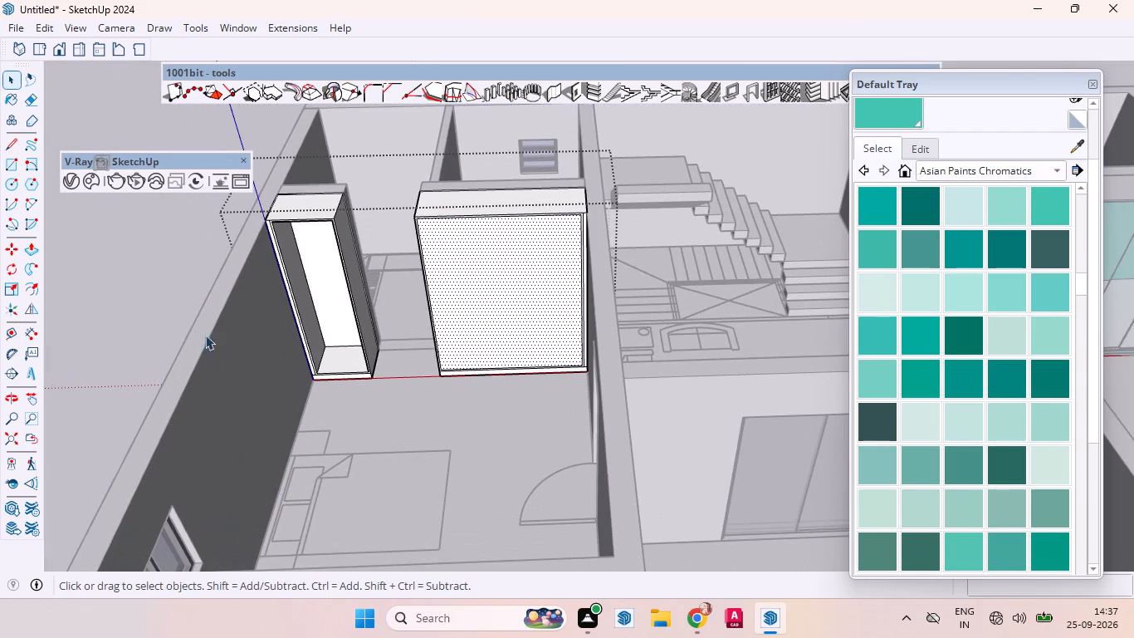
pyautogui.click(148, 324)
# Reopen the wardrobe group and divide the bottom edge of the wide unit's front face into 3 segments.
pyautogui.scroll(7, 391, 277)
pyautogui.scroll(-1, 403, 277)
pyautogui.scroll(8, 404, 277)
pyautogui.click(544, 444)
pyautogui.scroll(-6, 501, 351)
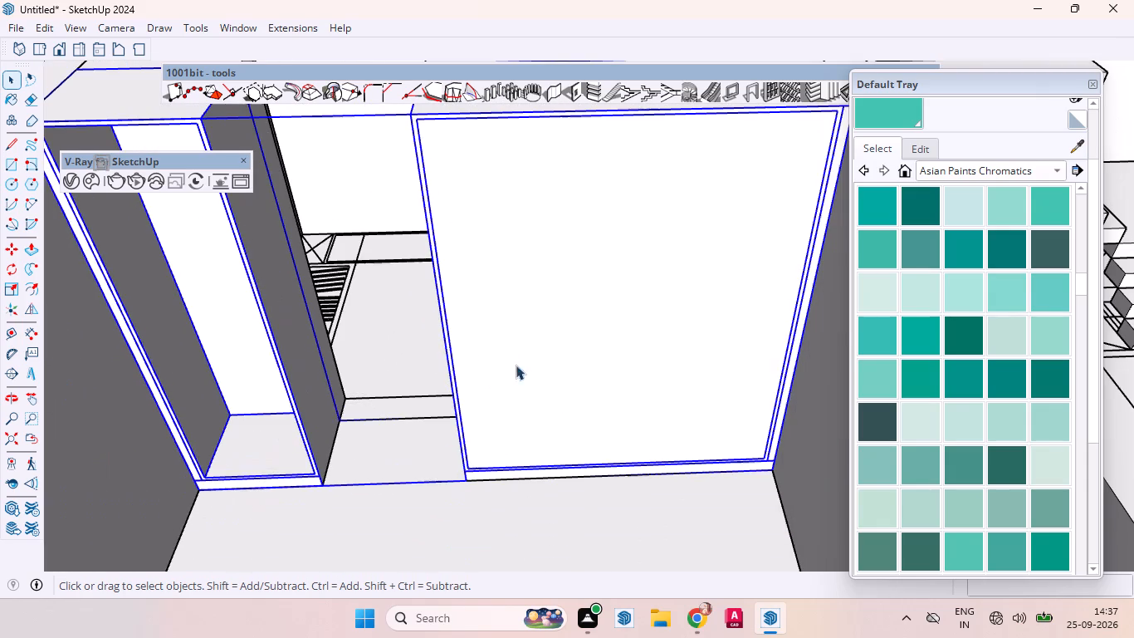
pyautogui.doubleClick(538, 385)
pyautogui.click(519, 399)
pyautogui.click(524, 399)
pyautogui.click(541, 393)
pyautogui.doubleClick(561, 373)
pyautogui.click(557, 365)
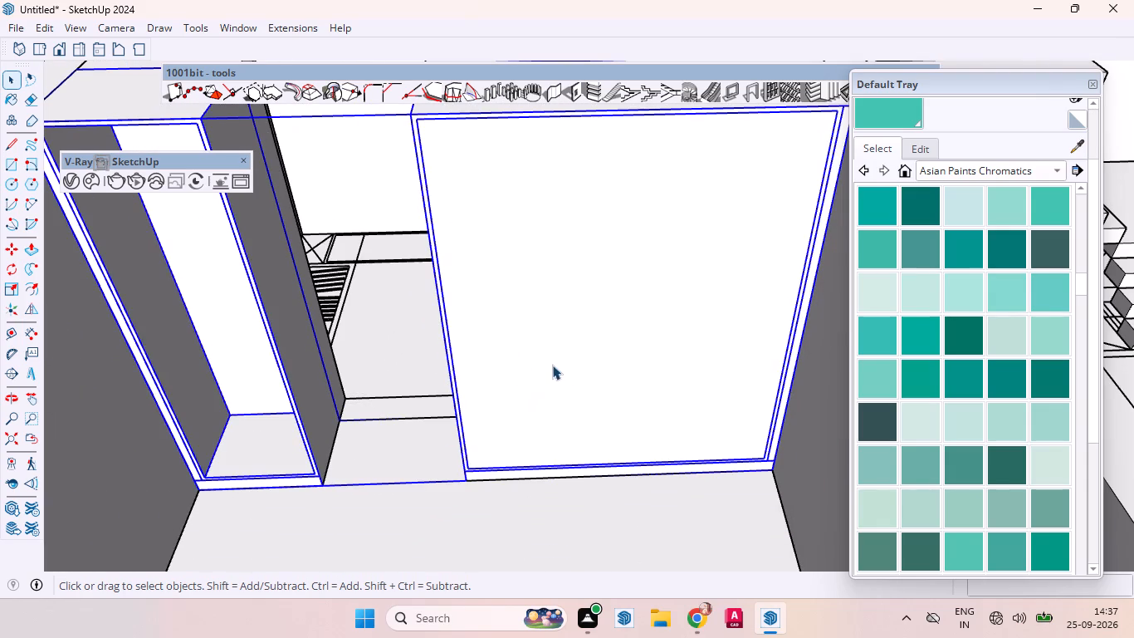
pyautogui.tripleClick(461, 359)
pyautogui.click(524, 387)
pyautogui.scroll(9, 476, 472)
pyautogui.scroll(-1, 475, 464)
pyautogui.scroll(2, 475, 464)
pyautogui.scroll(-1, 477, 465)
pyautogui.scroll(3, 477, 466)
pyautogui.scroll(-2, 395, 463)
pyautogui.scroll(1, 395, 463)
pyautogui.scroll(-2, 395, 463)
pyautogui.scroll(3, 395, 463)
pyautogui.scroll(-13, 393, 462)
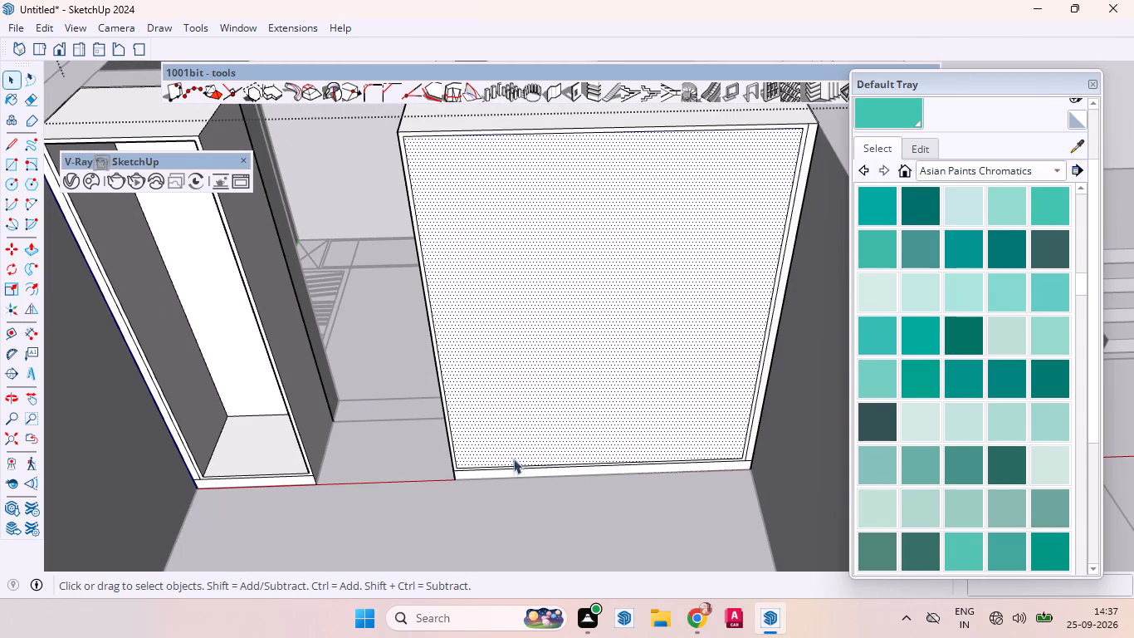
pyautogui.click(516, 464)
pyautogui.scroll(5, 545, 464)
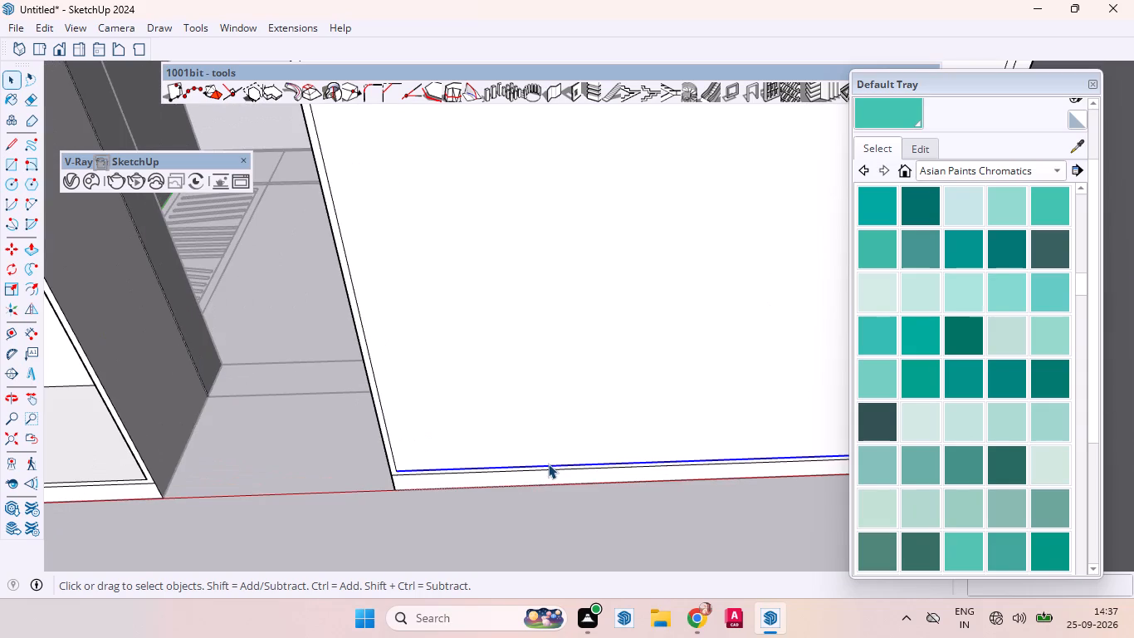
pyautogui.rightClick(548, 464)
pyautogui.click(579, 280)
pyautogui.scroll(-2, 532, 396)
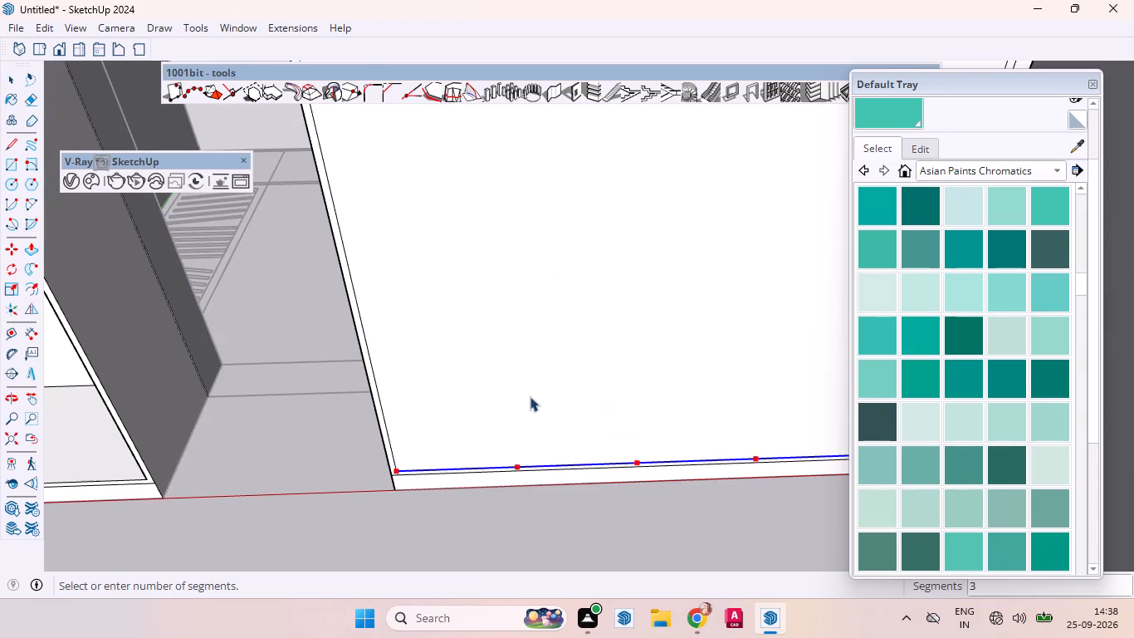
pyautogui.scroll(-3, 530, 396)
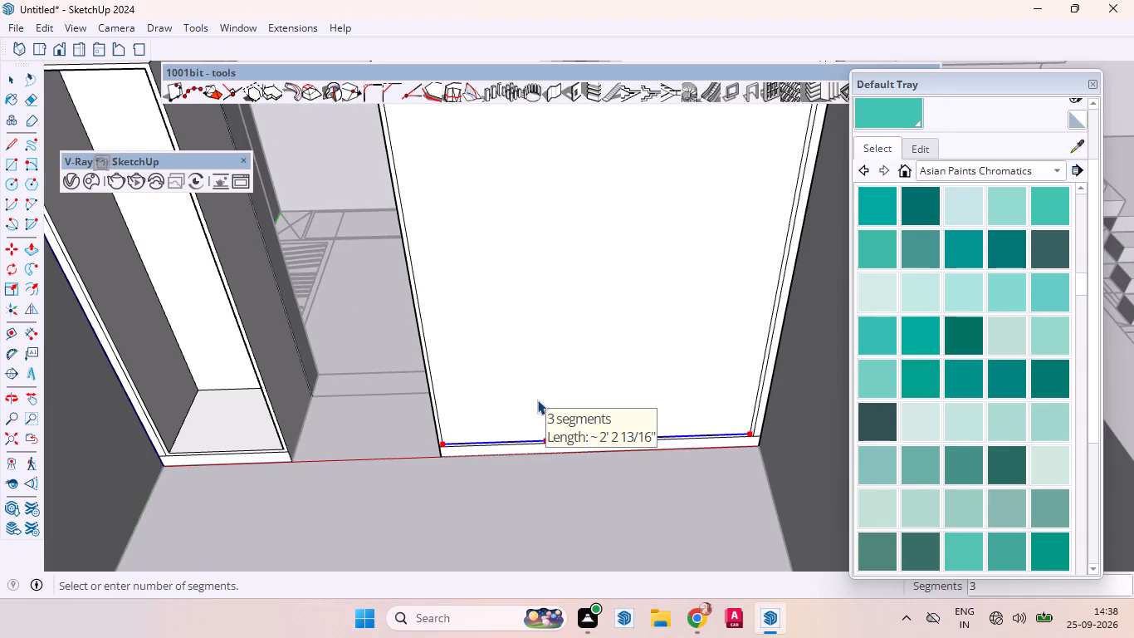
pyautogui.click(537, 400)
# Draw two vertical lines, each 8' 6" long, from the division points to the top edge of the wide wardrobe front.
pyautogui.press('l')
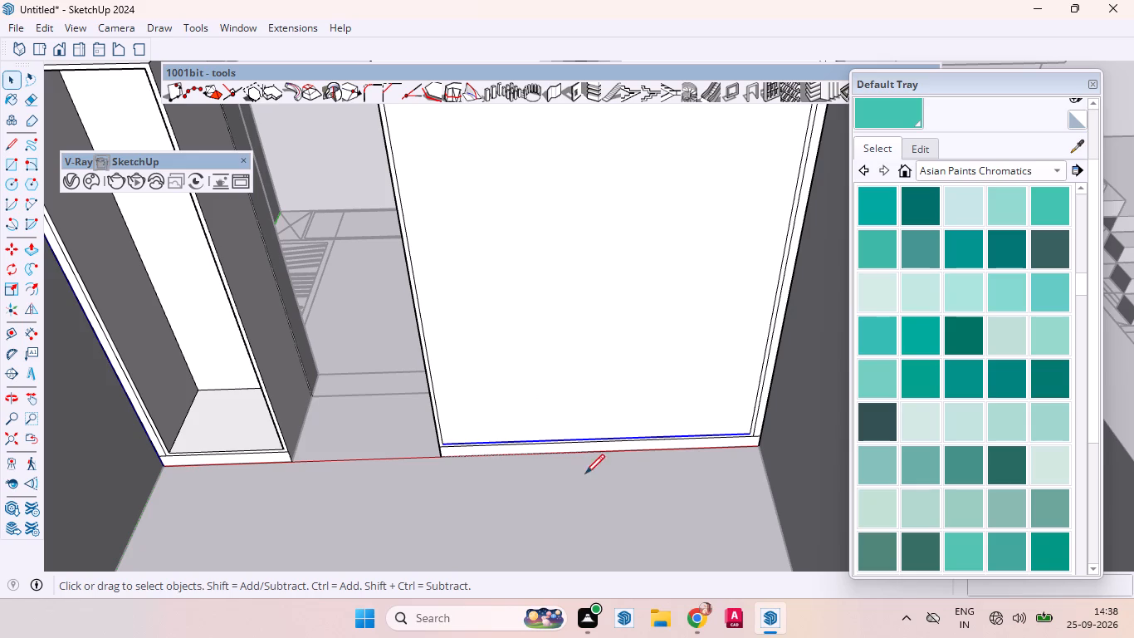
pyautogui.click(549, 437)
pyautogui.scroll(-3, 532, 369)
pyautogui.scroll(1, 532, 383)
pyautogui.scroll(-1, 532, 384)
pyautogui.scroll(2, 532, 385)
pyautogui.scroll(-2, 532, 390)
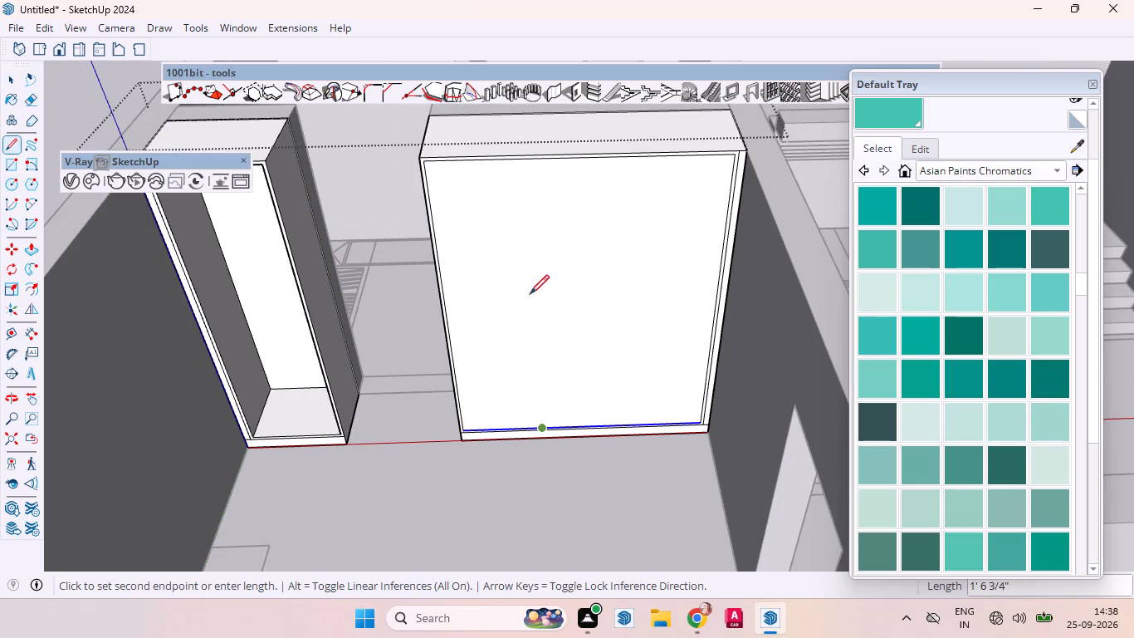
pyautogui.click(525, 160)
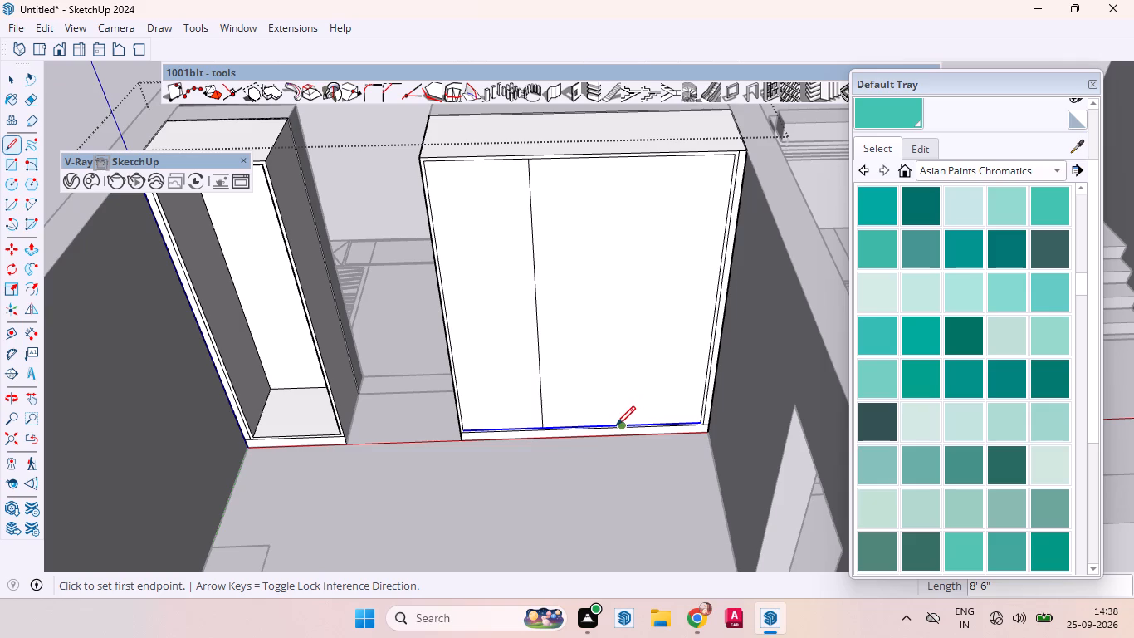
pyautogui.click(620, 425)
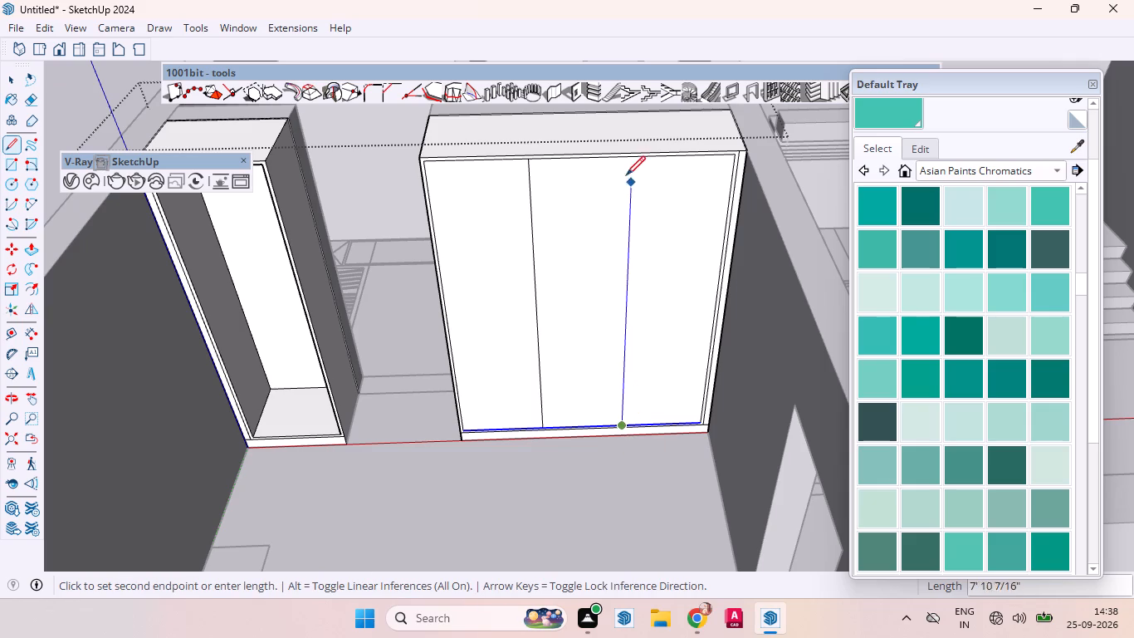
pyautogui.click(631, 164)
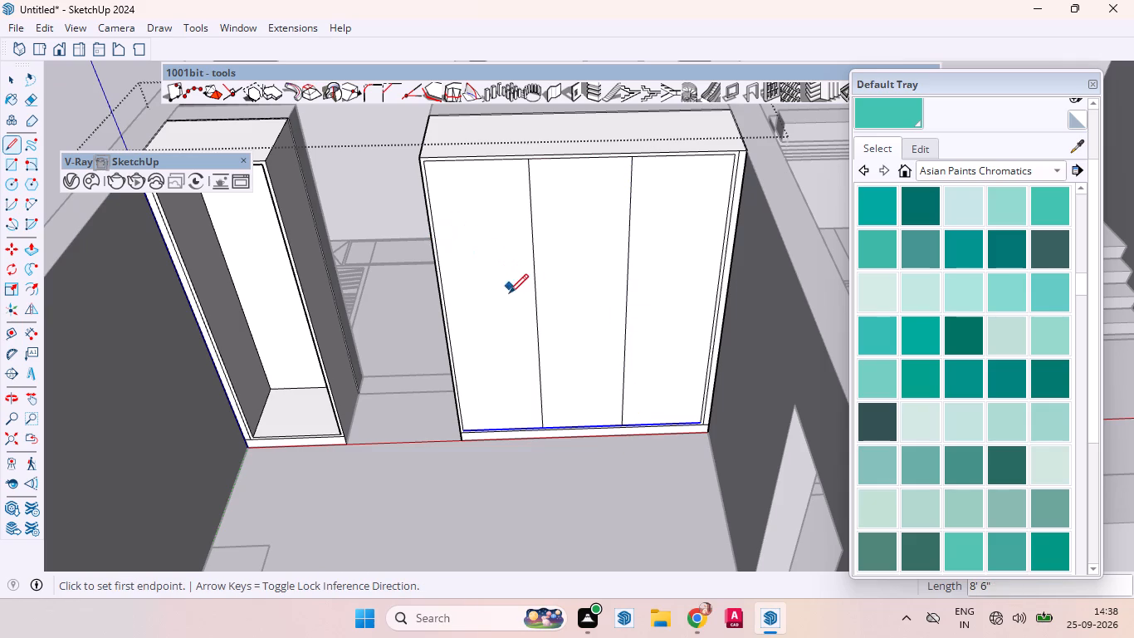
pyautogui.press('space')
# Place a horizontal guide 2' below the top edge of the wide wardrobe unit's front.
pyautogui.press('t')
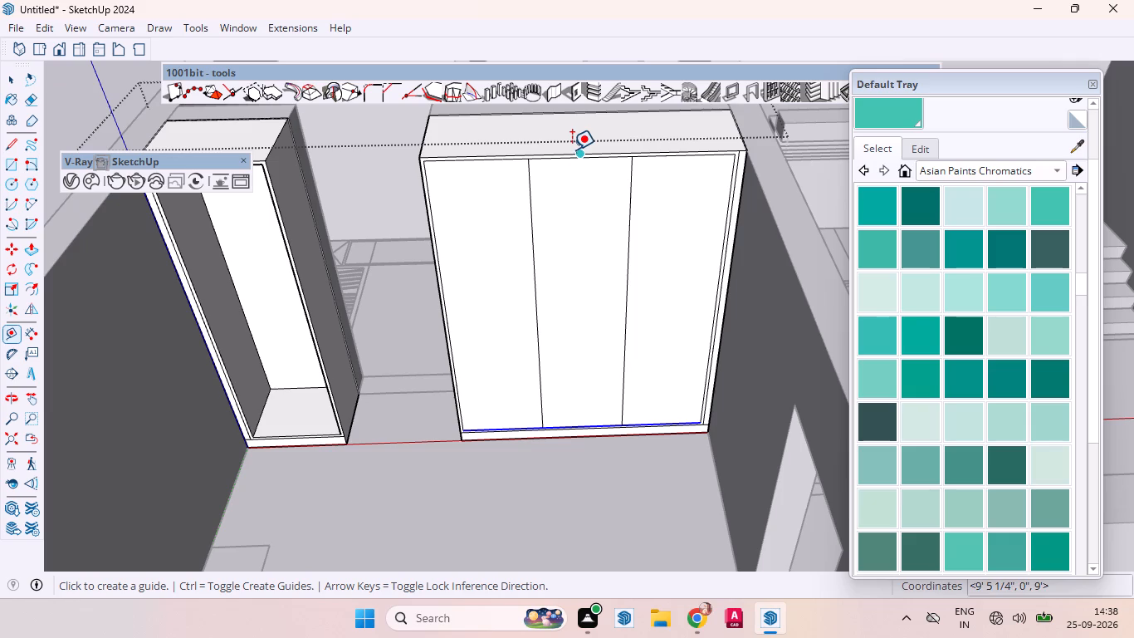
pyautogui.click(569, 153)
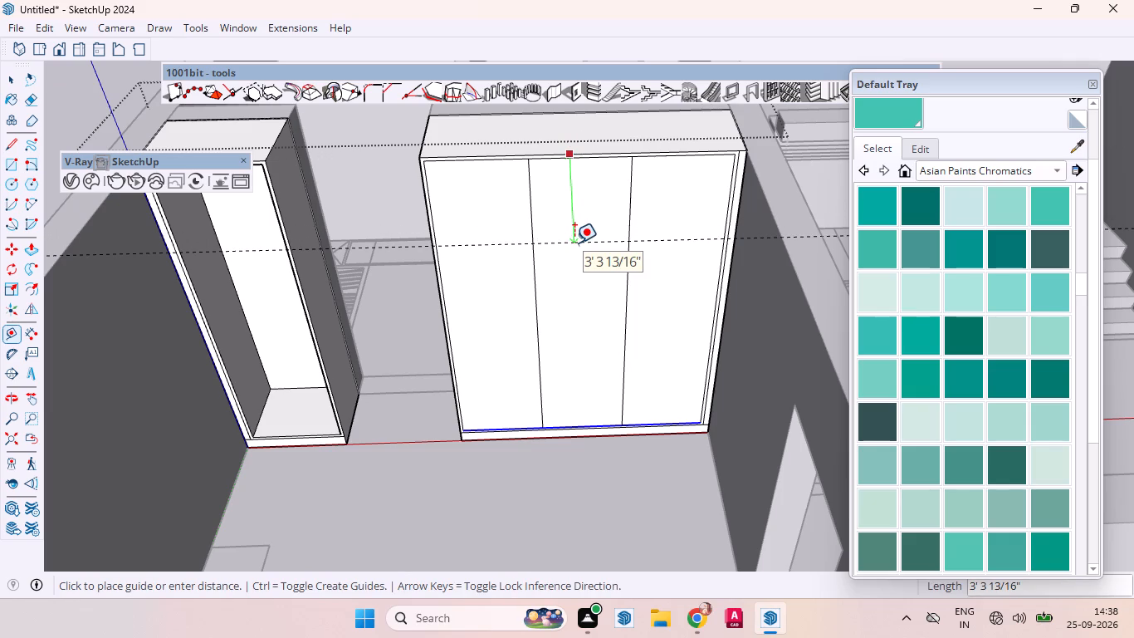
pyautogui.moveTo(568, 254); pyautogui.dragTo(748, 211, button='middle')
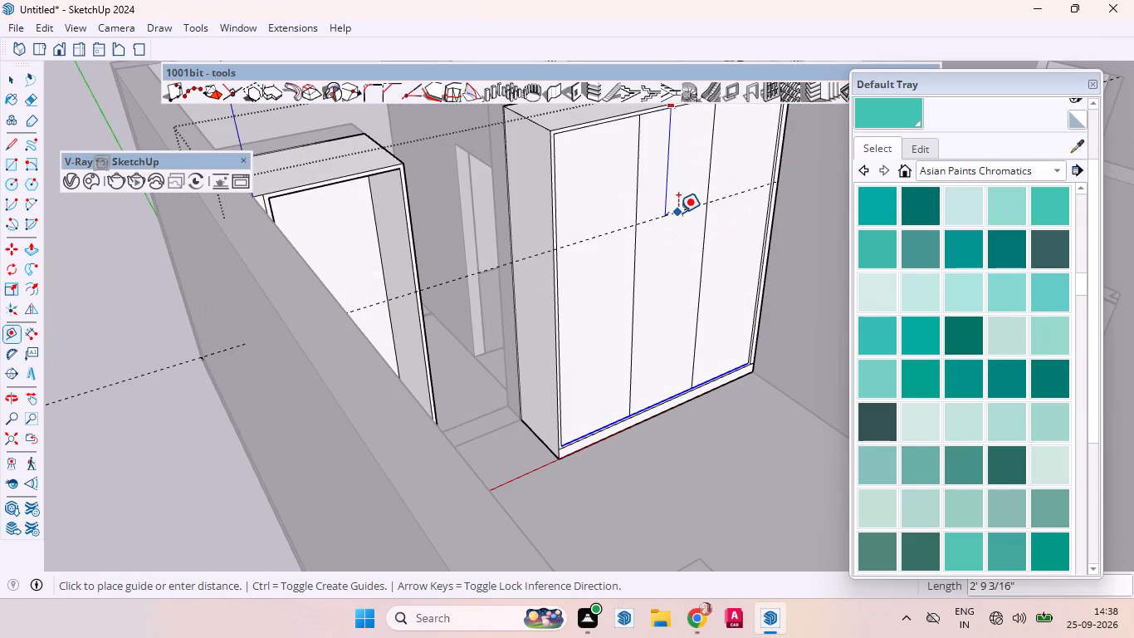
pyautogui.press('2')
pyautogui.press("'")
pyautogui.press('Return')
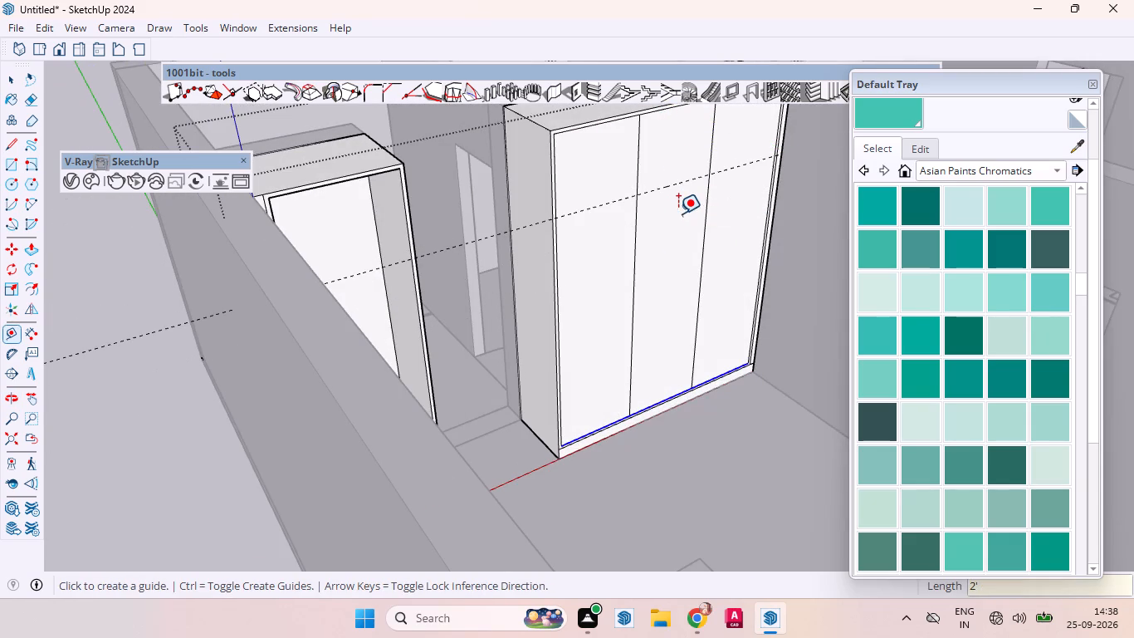
pyautogui.press('space')
# Push/pull the narrow wardrobe unit's back face about 1' 10 13/16" forward to its front frame.
pyautogui.scroll(-4, 576, 335)
pyautogui.moveTo(594, 334); pyautogui.dragTo(506, 342, button='middle')
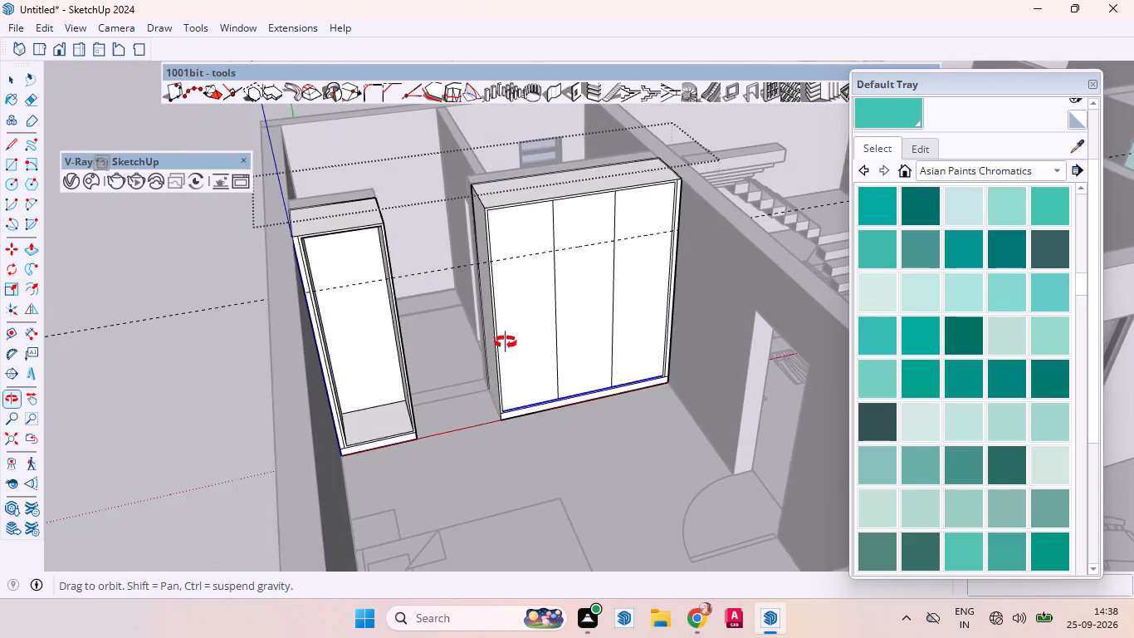
pyautogui.moveTo(506, 342); pyautogui.dragTo(504, 346, button='middle')
pyautogui.scroll(4, 395, 329)
pyautogui.scroll(-4, 657, 340)
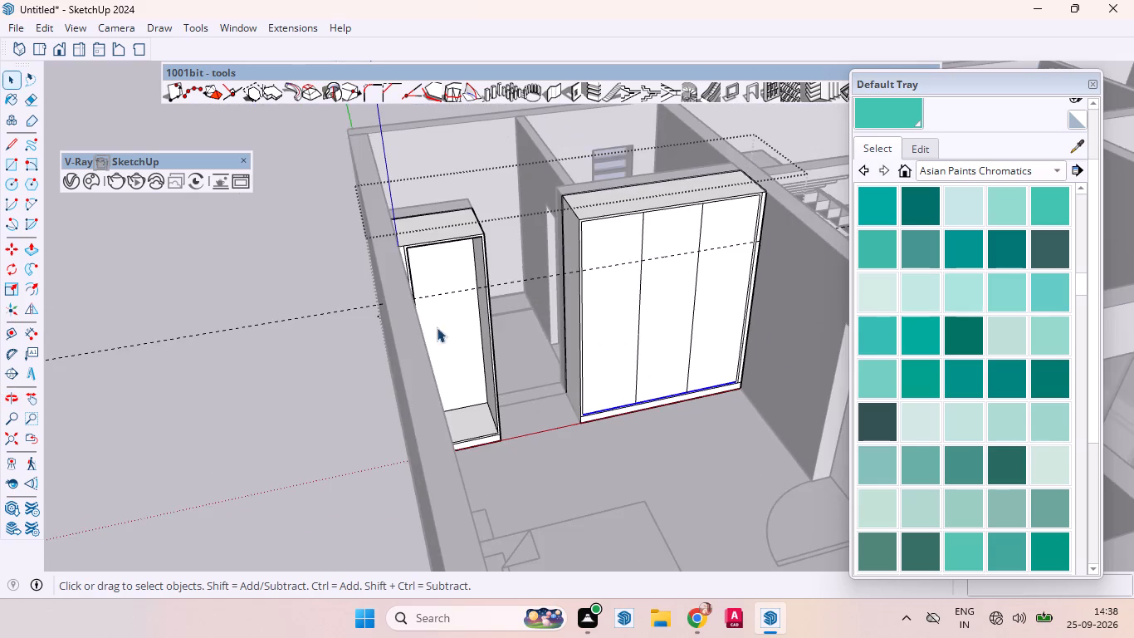
pyautogui.scroll(1, 456, 267)
pyautogui.scroll(-1, 456, 267)
pyautogui.scroll(3, 456, 267)
pyautogui.click(435, 267)
pyautogui.press('p')
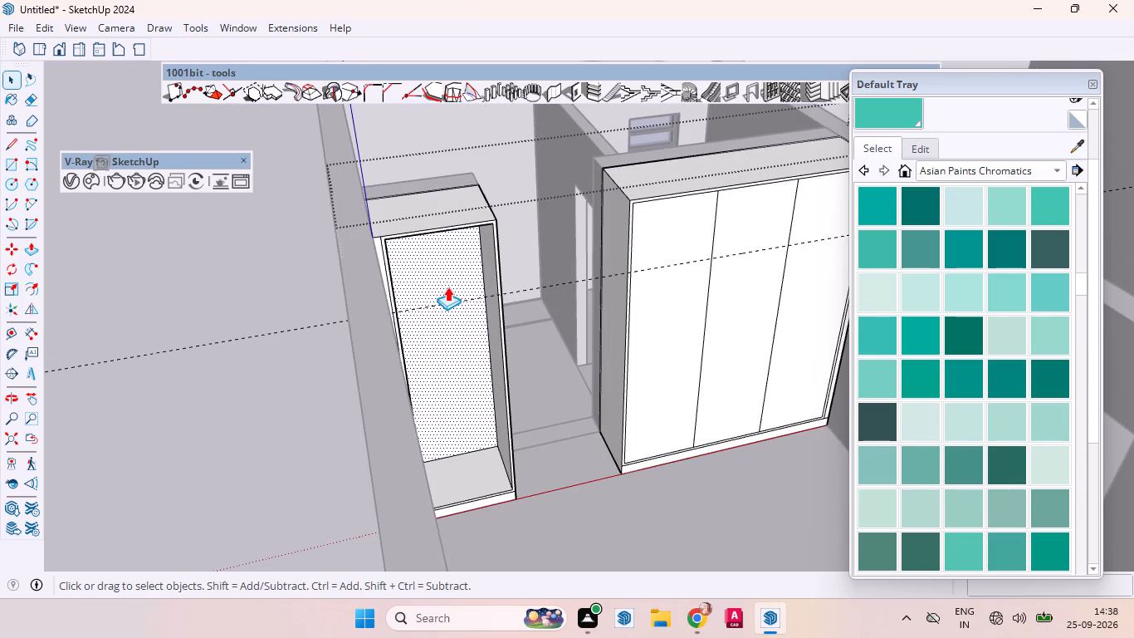
pyautogui.click(447, 287)
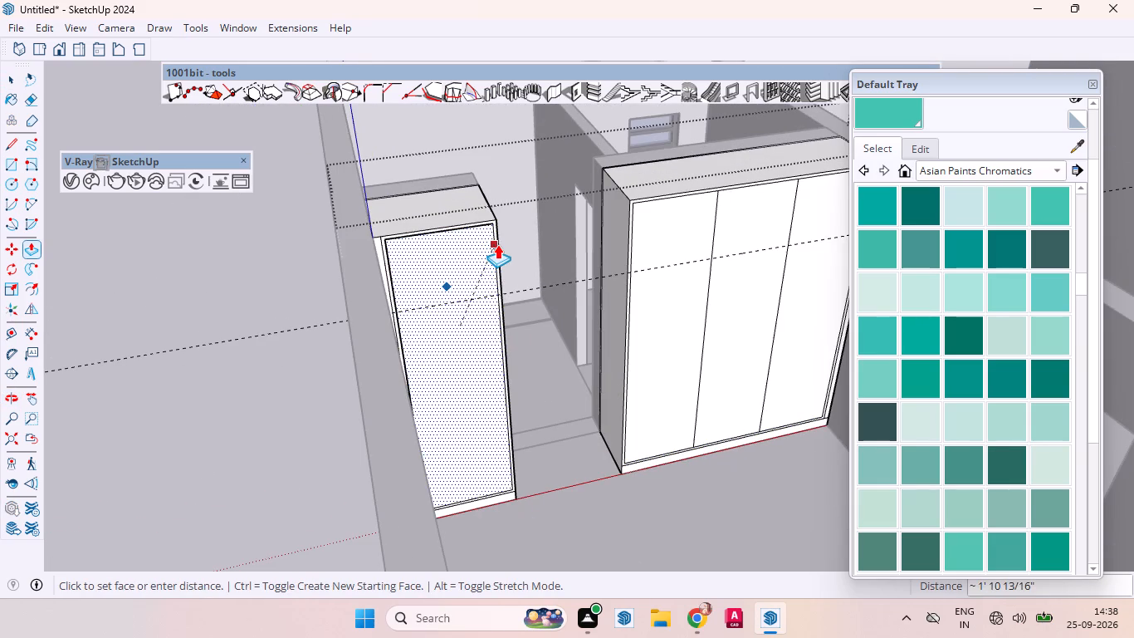
pyautogui.click(497, 244)
pyautogui.press('space')
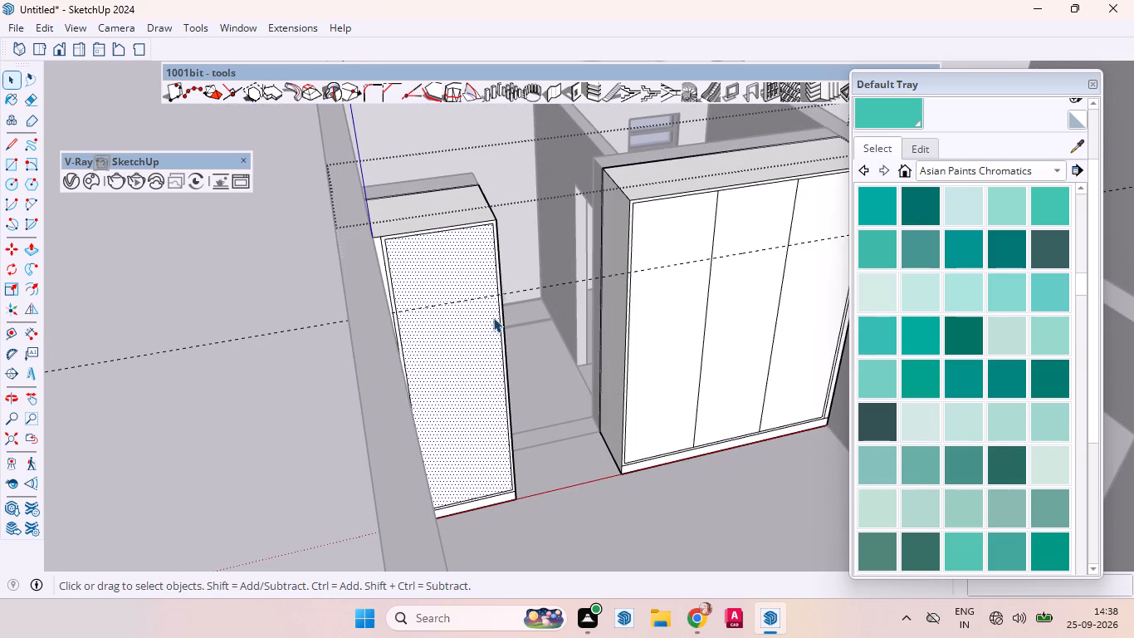
# Draw a horizontal line about 6' 8 1/2" long along the guide across the wide wardrobe front.
pyautogui.scroll(-4, 308, 537)
pyautogui.scroll(4, 521, 395)
pyautogui.moveTo(652, 326); pyautogui.dragTo(576, 346, button='middle')
pyautogui.click(570, 348)
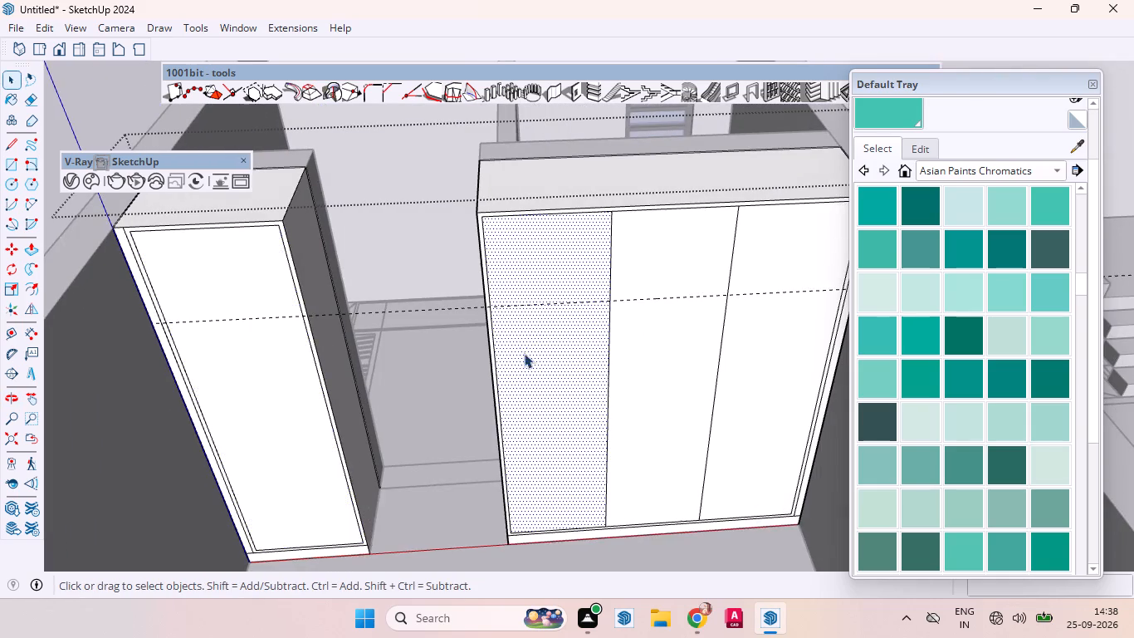
pyautogui.scroll(-3, 540, 319)
pyautogui.press('l')
pyautogui.scroll(9, 545, 290)
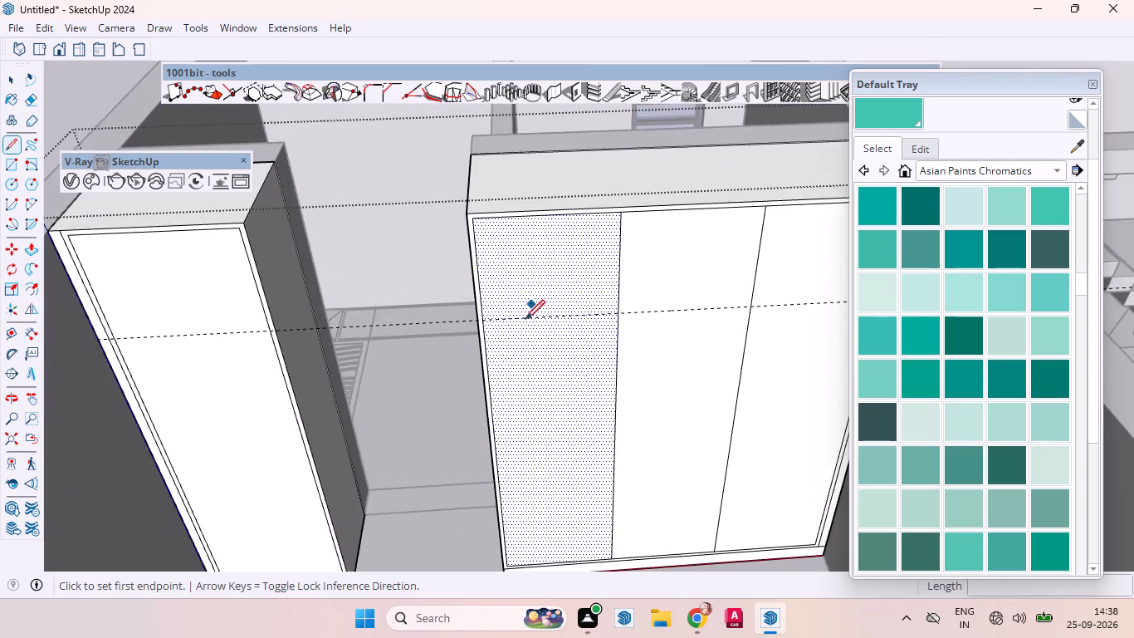
pyautogui.scroll(3, 525, 319)
pyautogui.click(454, 321)
pyautogui.scroll(-2, 469, 327)
pyautogui.scroll(3, 469, 327)
pyautogui.scroll(-6, 469, 327)
pyautogui.scroll(2, 467, 330)
pyautogui.scroll(-3, 467, 331)
pyautogui.scroll(12, 782, 311)
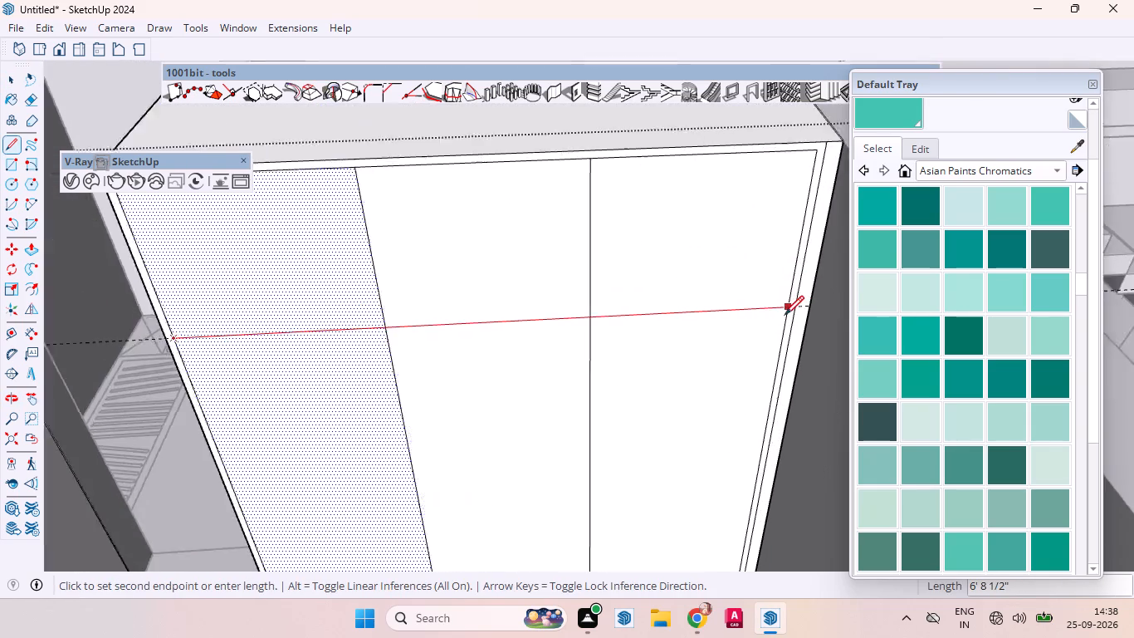
pyautogui.scroll(2, 785, 315)
pyautogui.scroll(-2, 785, 315)
pyautogui.scroll(1, 785, 315)
pyautogui.click(789, 303)
pyautogui.press('space')
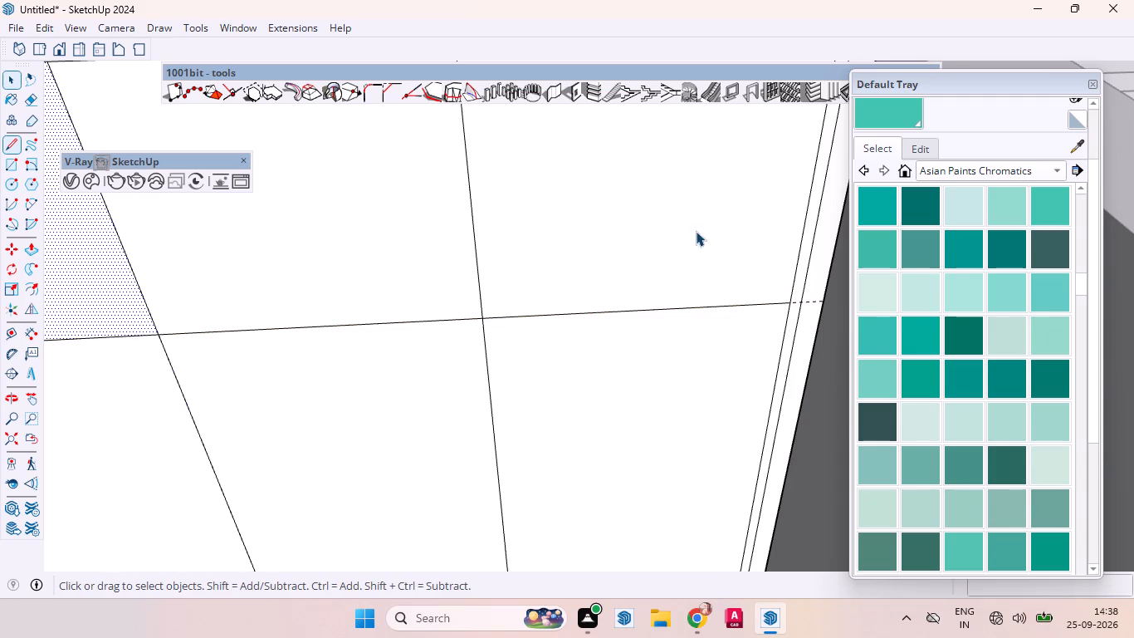
# Copy the left inner edge and both divider lines below the horizontal line 3 mm to the right on the wide front.
pyautogui.click(696, 231)
pyautogui.scroll(-2, 628, 327)
pyautogui.scroll(2, 637, 327)
pyautogui.scroll(-1, 653, 333)
pyautogui.scroll(1, 658, 335)
pyautogui.scroll(-17, 657, 321)
pyautogui.scroll(4, 520, 437)
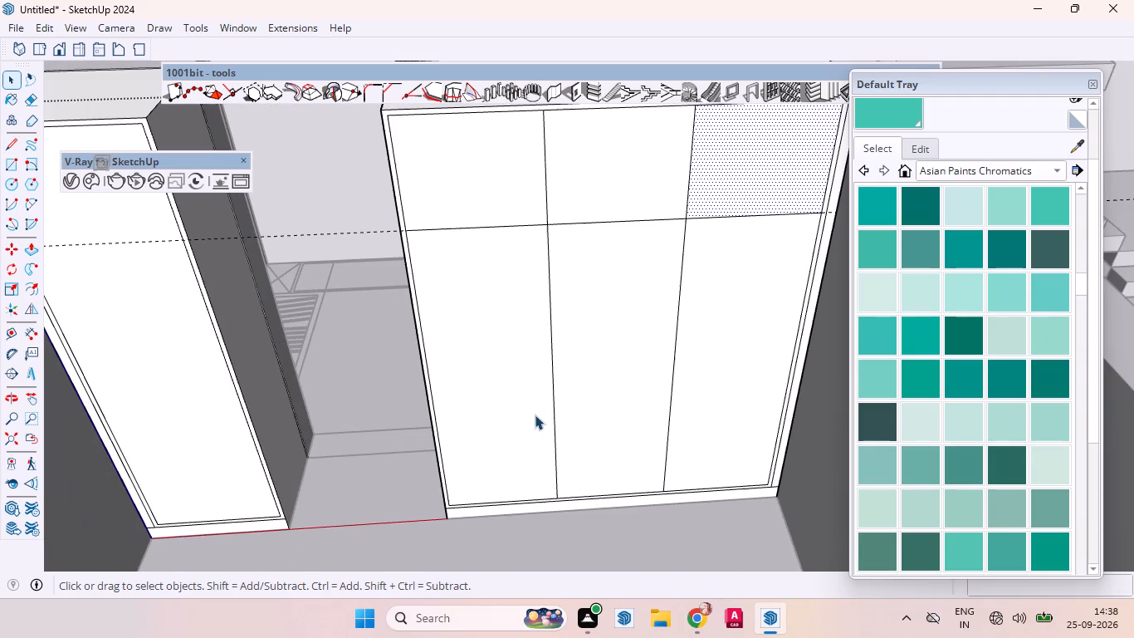
pyautogui.click(553, 397)
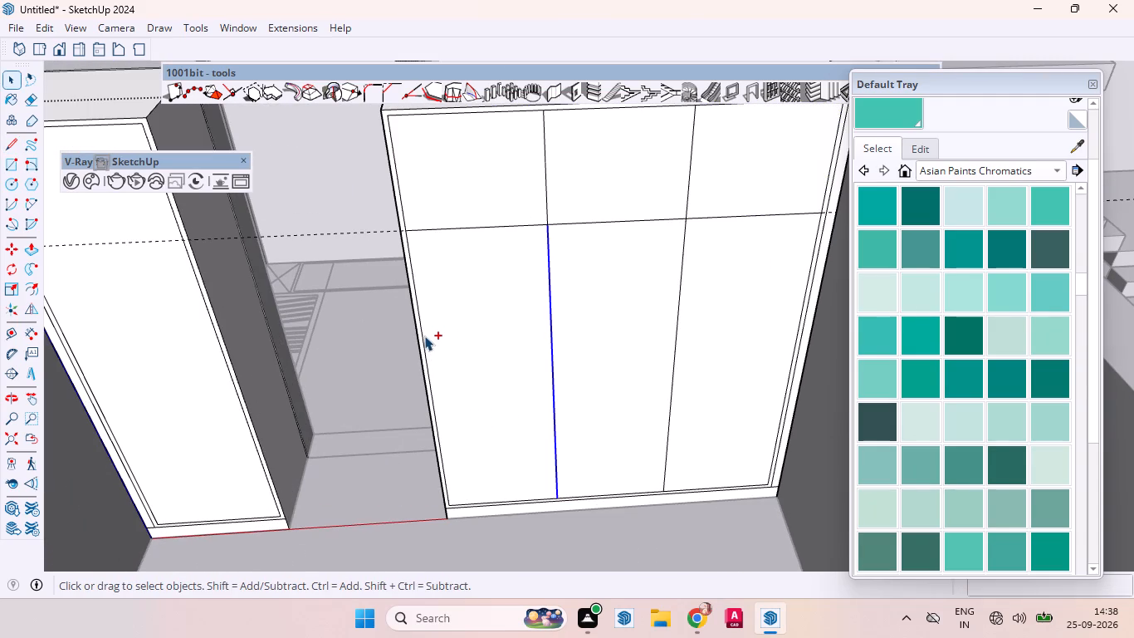
pyautogui.keyDown('ctrl'); pyautogui.click(423, 335); pyautogui.keyUp('ctrl')
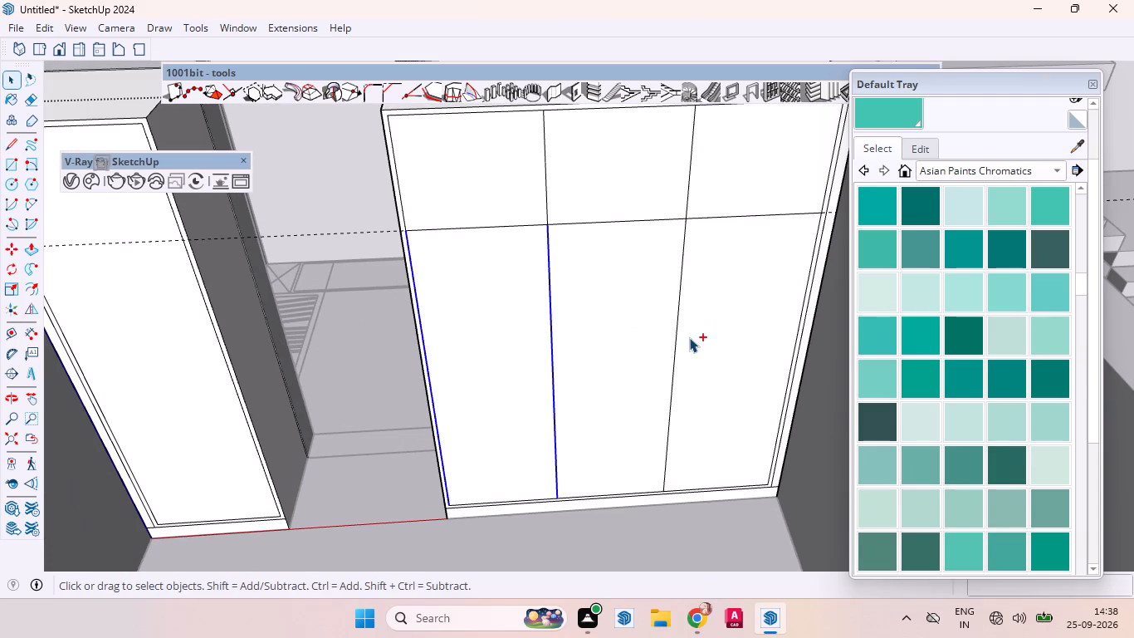
pyautogui.keyDown('ctrl'); pyautogui.click(676, 349); pyautogui.keyUp('ctrl')
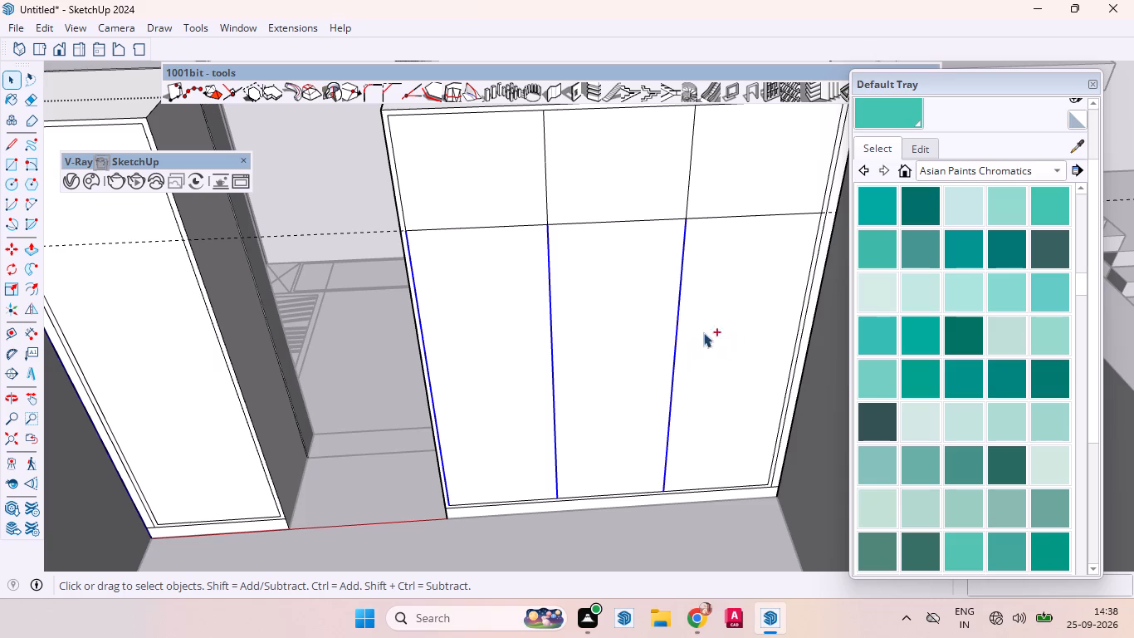
pyautogui.keyDown('ctrl'); pyautogui.scroll(-3, 716, 299); pyautogui.keyUp('ctrl')
pyautogui.keyDown('ctrl'); pyautogui.scroll(3, 804, 294); pyautogui.keyUp('ctrl')
pyautogui.keyDown('ctrl'); pyautogui.scroll(-3, 745, 300); pyautogui.keyUp('ctrl')
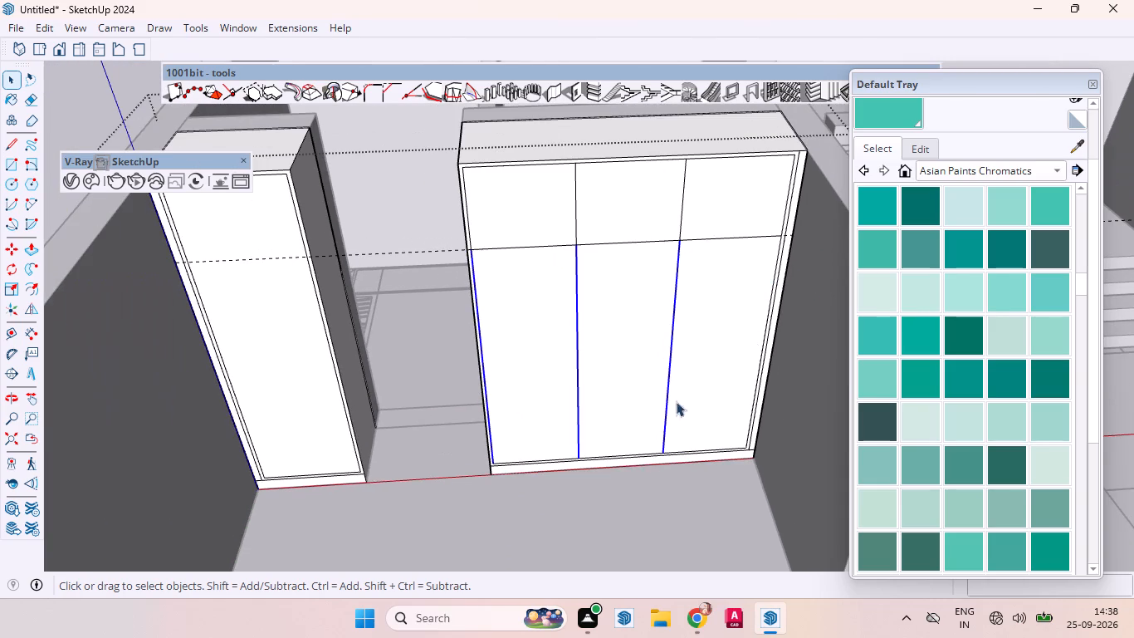
pyautogui.press('m')
pyautogui.scroll(15, 667, 444)
pyautogui.scroll(-1, 662, 487)
pyautogui.scroll(1, 662, 487)
pyautogui.scroll(-1, 662, 485)
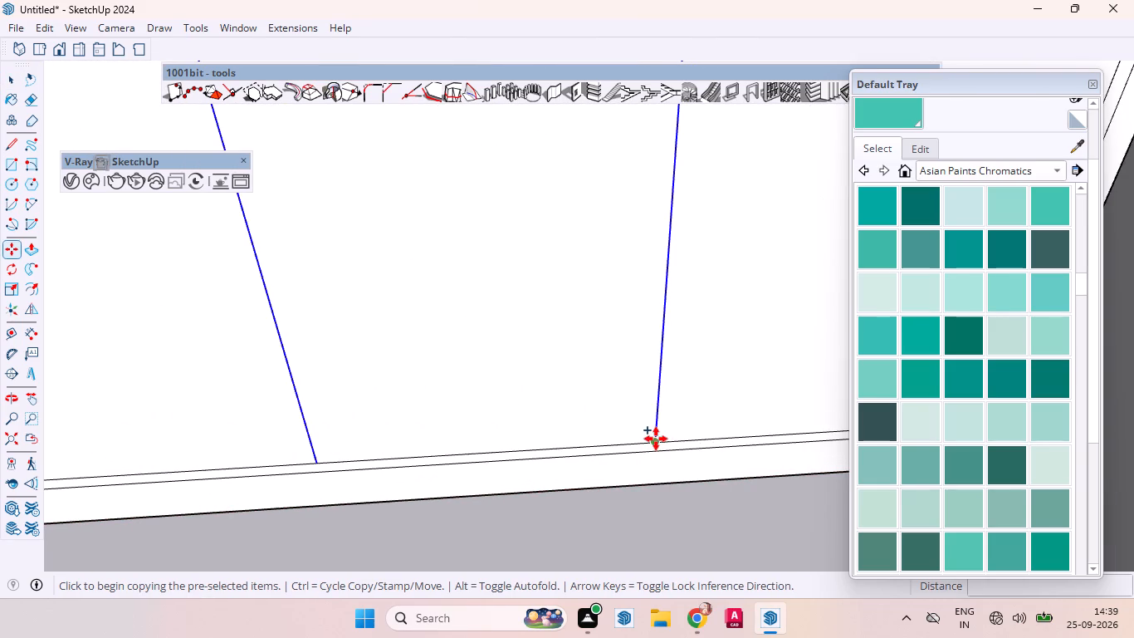
pyautogui.click(656, 439)
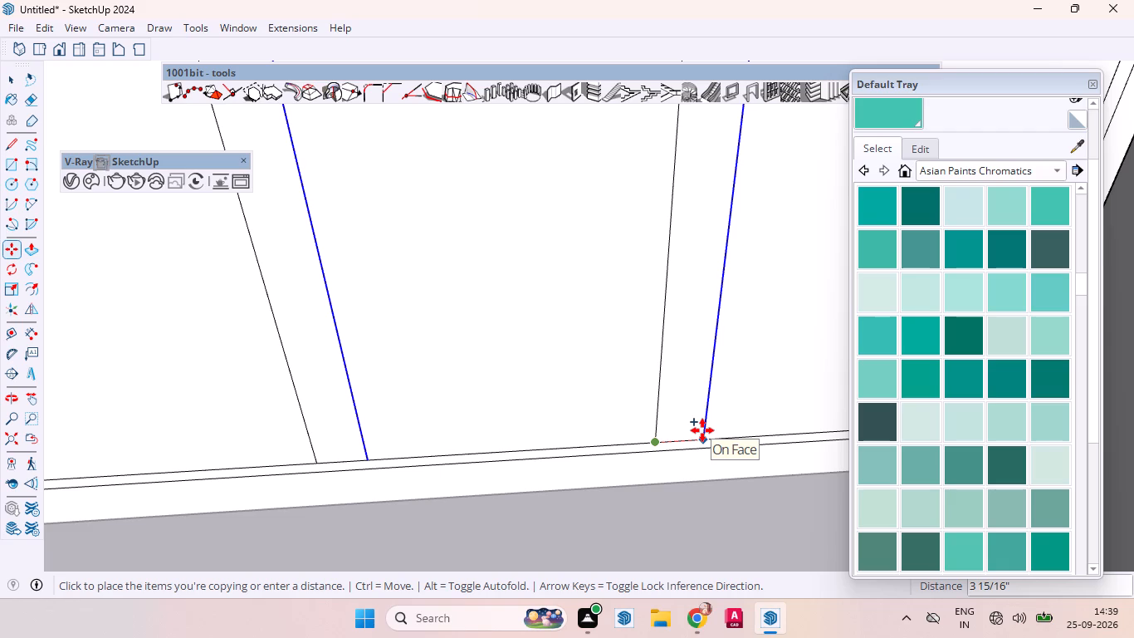
pyautogui.press('2')
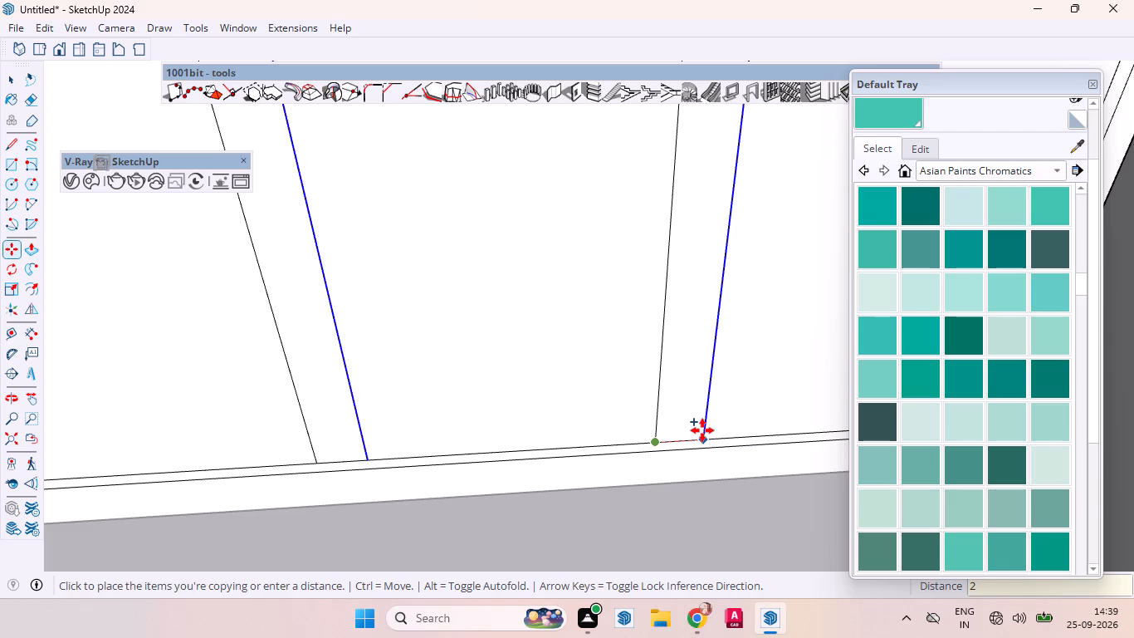
pyautogui.press('BackSpace')
pyautogui.write('3m')
pyautogui.press('m')
pyautogui.press('Return')
pyautogui.press('space')
# Copy the right inner edge below the horizontal line 3 mm inward on the wide wardrobe front.
pyautogui.scroll(-7, 569, 432)
pyautogui.scroll(3, 601, 467)
pyautogui.scroll(-8, 600, 468)
pyautogui.scroll(14, 704, 350)
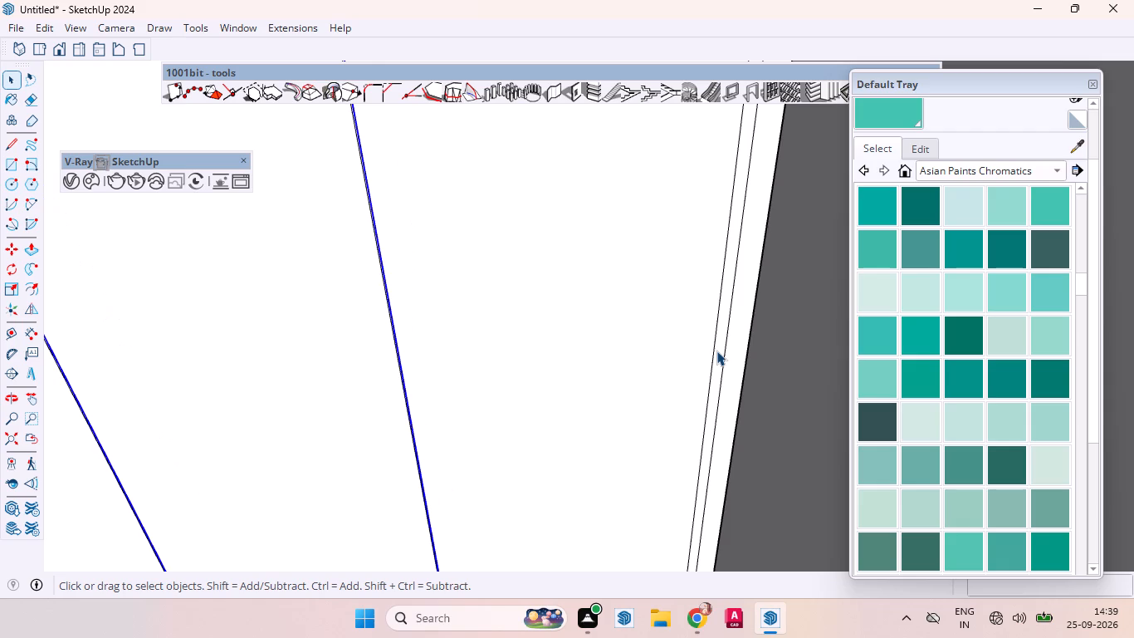
pyautogui.click(712, 351)
pyautogui.scroll(-2, 672, 353)
pyautogui.scroll(1, 685, 341)
pyautogui.scroll(-7, 687, 340)
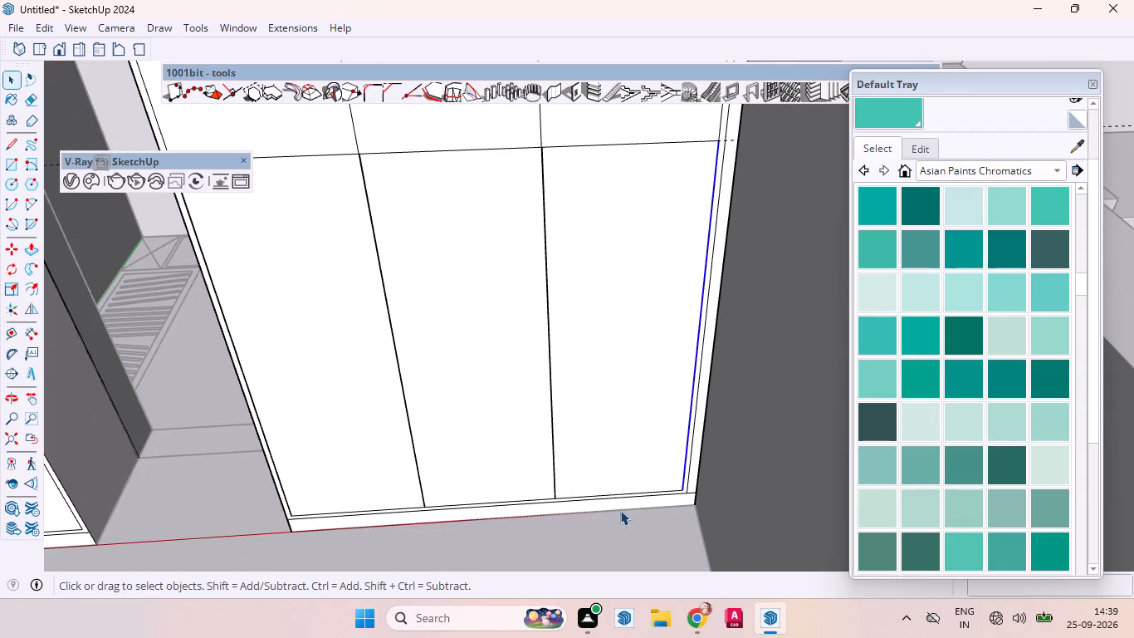
pyautogui.press('m')
pyautogui.scroll(7, 670, 475)
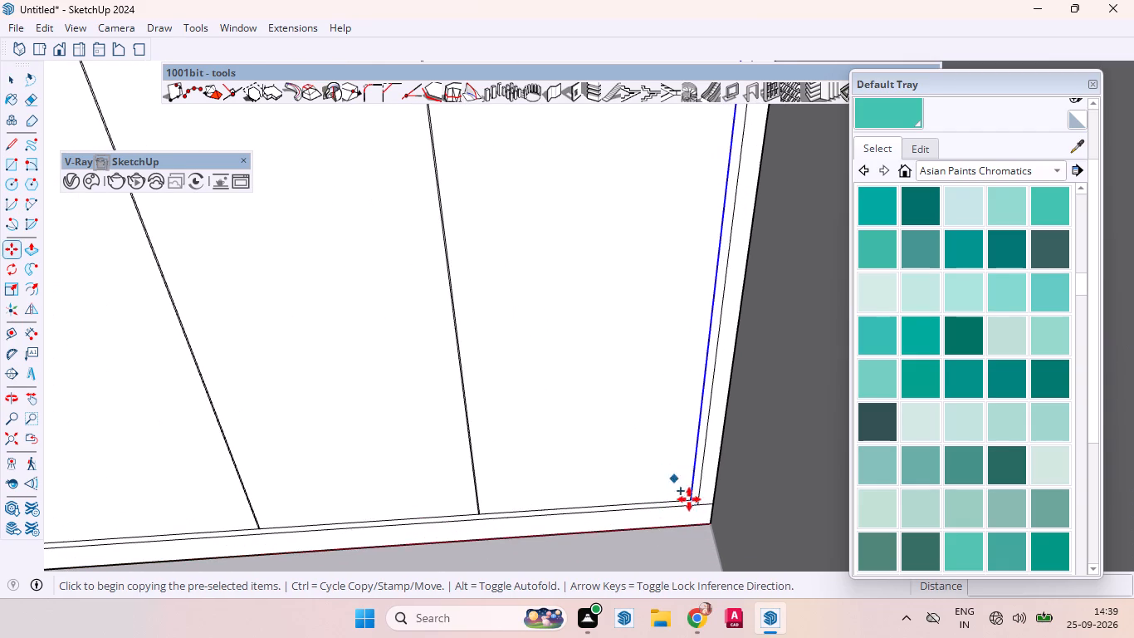
pyautogui.scroll(5, 689, 499)
pyautogui.click(689, 496)
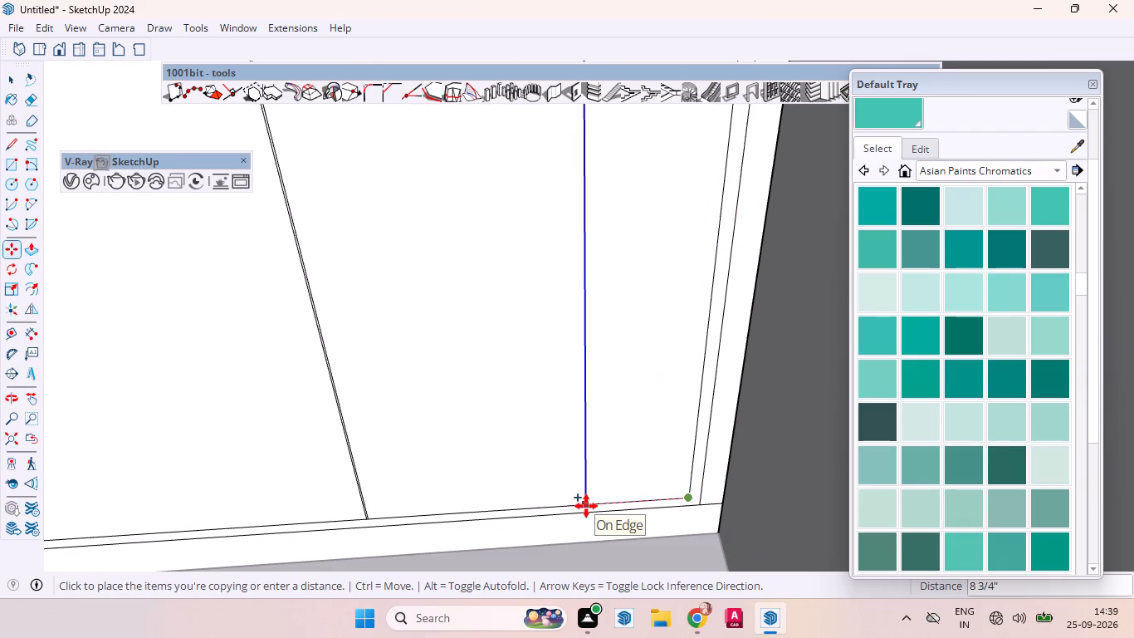
pyautogui.write('3mm')
pyautogui.press('Return')
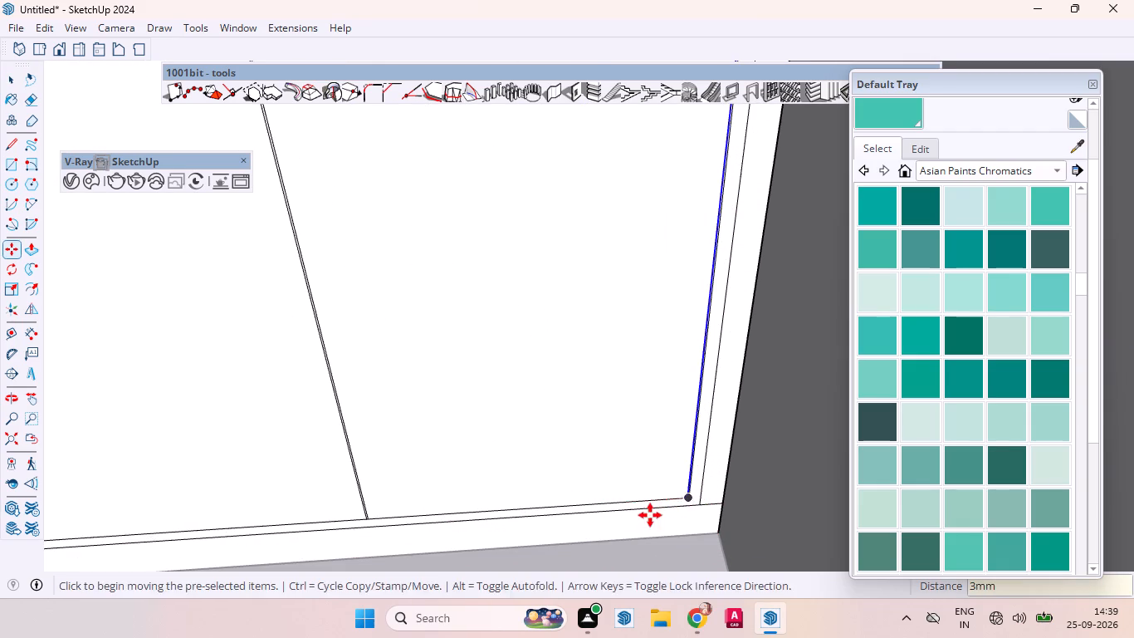
pyautogui.press('space')
# Copy the three horizontal line segments across the door panels 3 mm straight down.
pyautogui.scroll(-3, 697, 512)
pyautogui.scroll(1, 722, 527)
pyautogui.scroll(-9, 724, 527)
pyautogui.scroll(-5, 605, 335)
pyautogui.scroll(8, 415, 277)
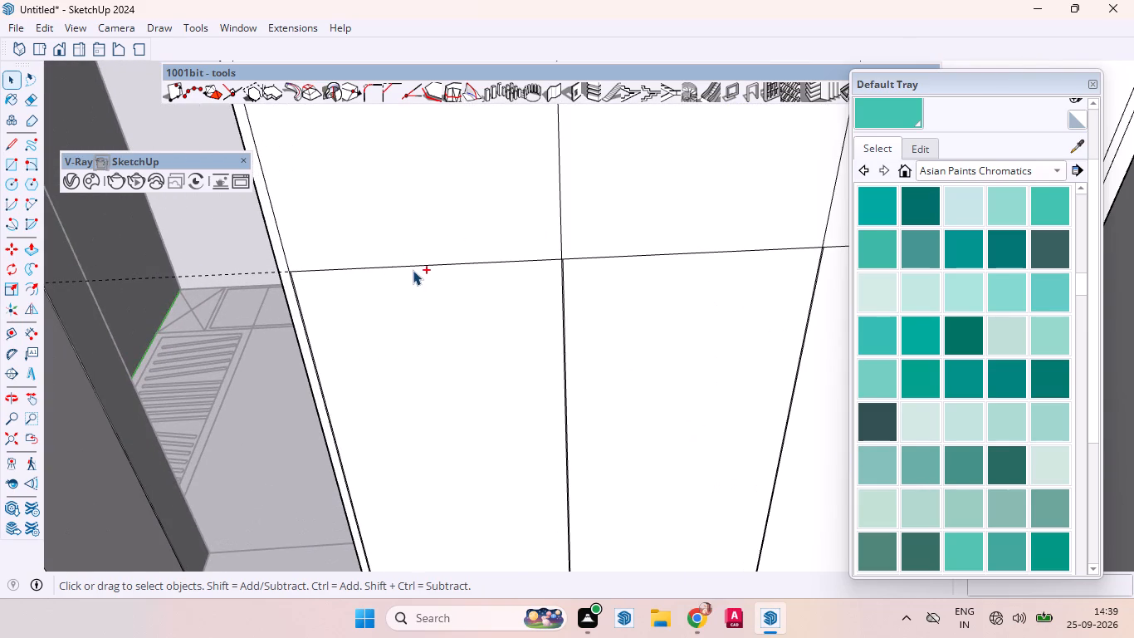
pyautogui.keyDown('ctrl'); pyautogui.click(418, 267); pyautogui.keyUp('ctrl')
pyautogui.keyDown('ctrl'); pyautogui.click(580, 258); pyautogui.keyUp('ctrl')
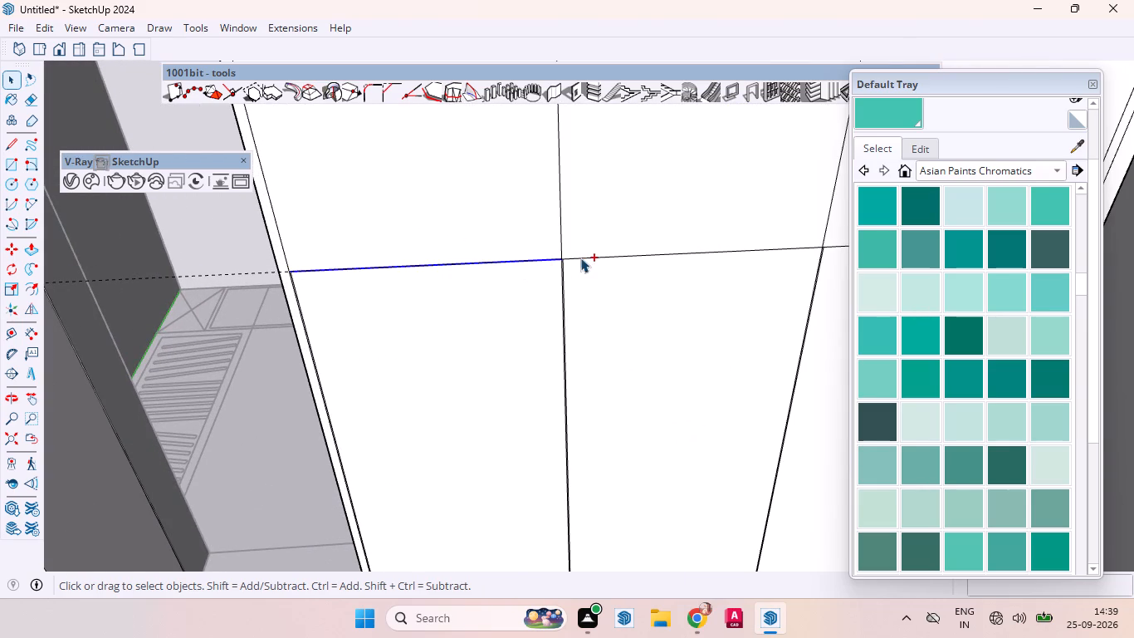
pyautogui.keyDown('ctrl'); pyautogui.scroll(-6, 353, 291); pyautogui.keyUp('ctrl')
pyautogui.keyDown('ctrl'); pyautogui.click(643, 264); pyautogui.keyUp('ctrl')
pyautogui.keyDown('ctrl'); pyautogui.scroll(2, 623, 261); pyautogui.keyUp('ctrl')
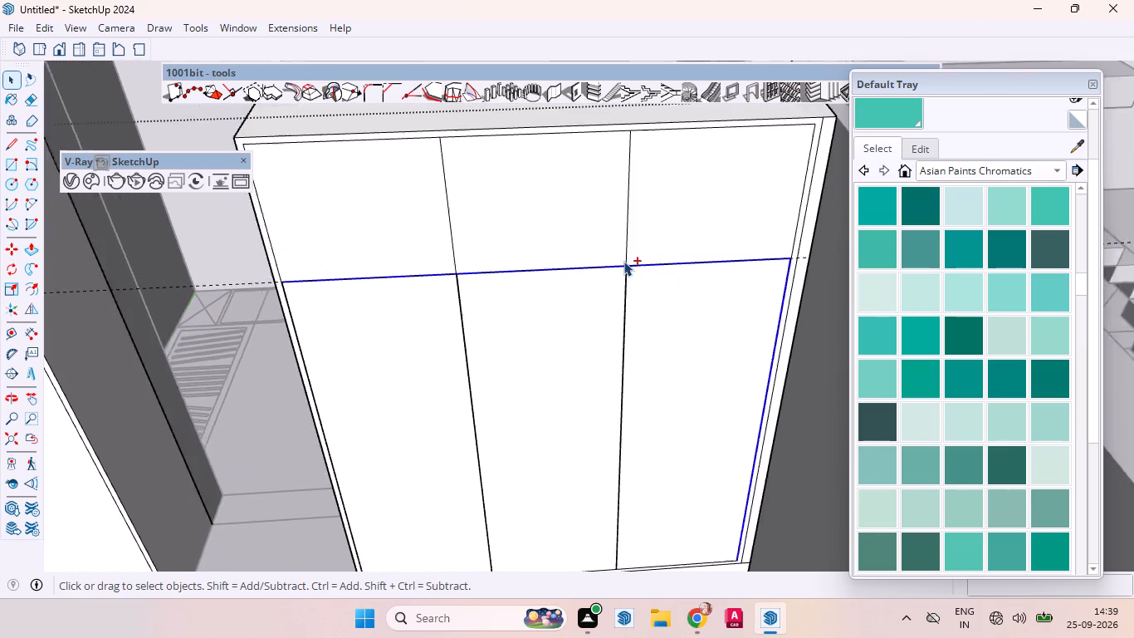
pyautogui.keyDown('ctrl'); pyautogui.scroll(13, 623, 261); pyautogui.keyUp('ctrl')
pyautogui.scroll(-1, 642, 282)
pyautogui.scroll(2, 643, 282)
pyautogui.scroll(-1, 644, 282)
pyautogui.scroll(20, 612, 263)
pyautogui.scroll(2, 612, 263)
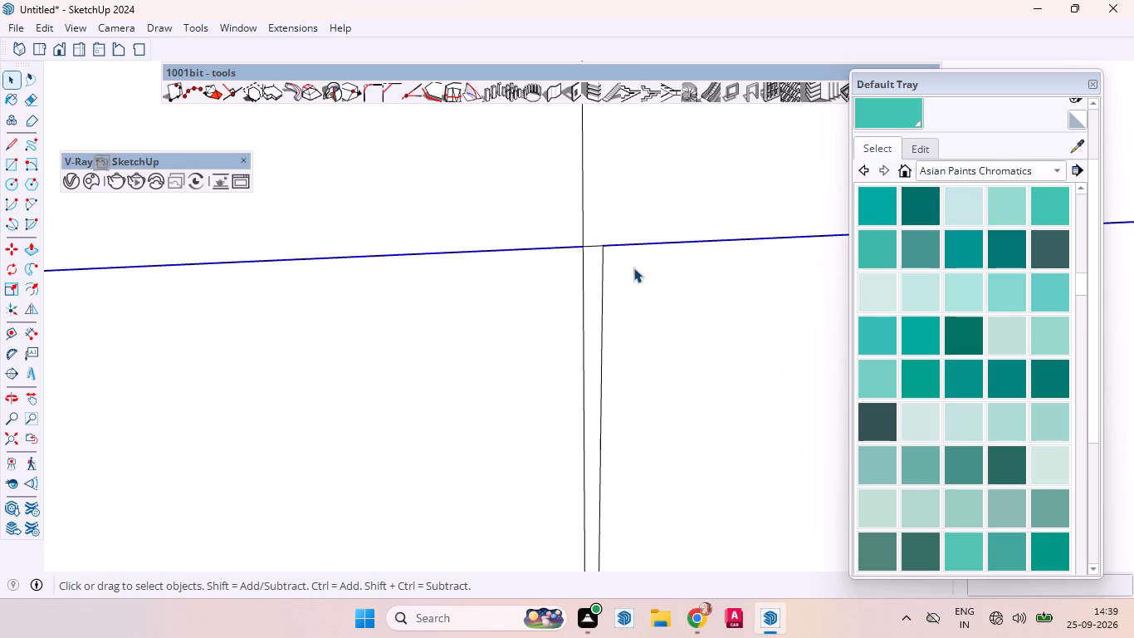
pyautogui.press('m')
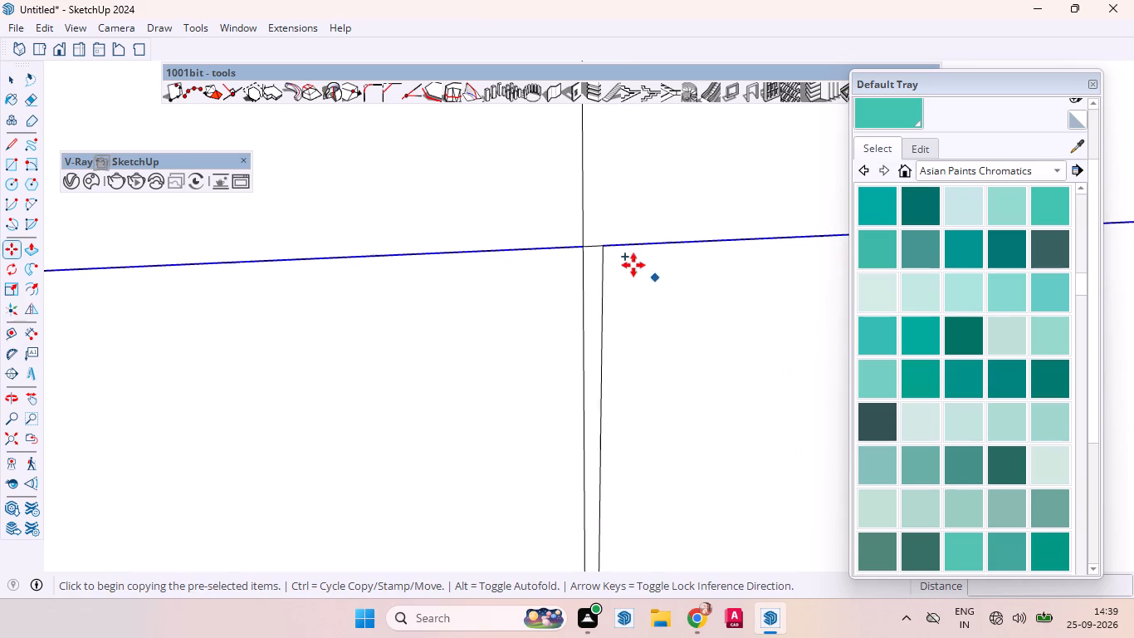
pyautogui.click(604, 246)
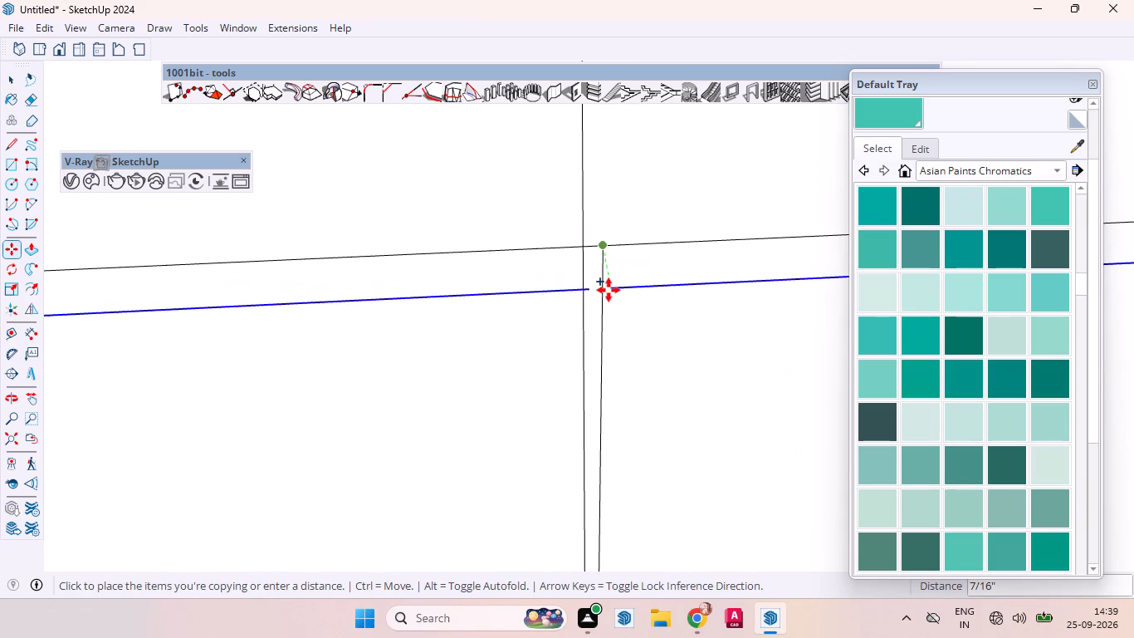
pyautogui.press('Up')
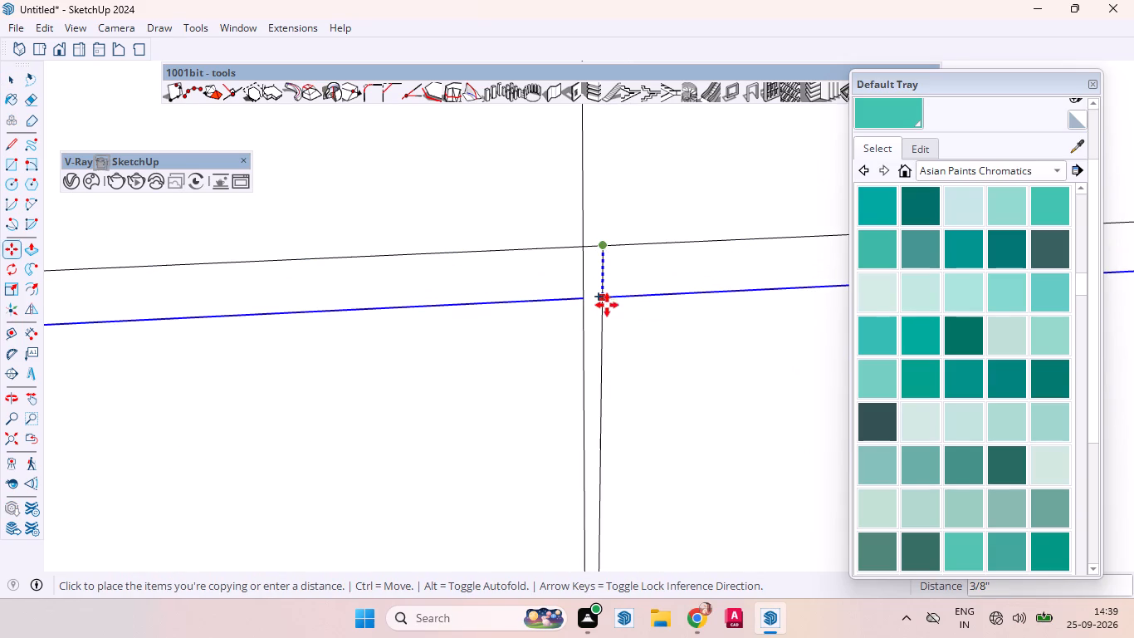
pyautogui.write('3mm')
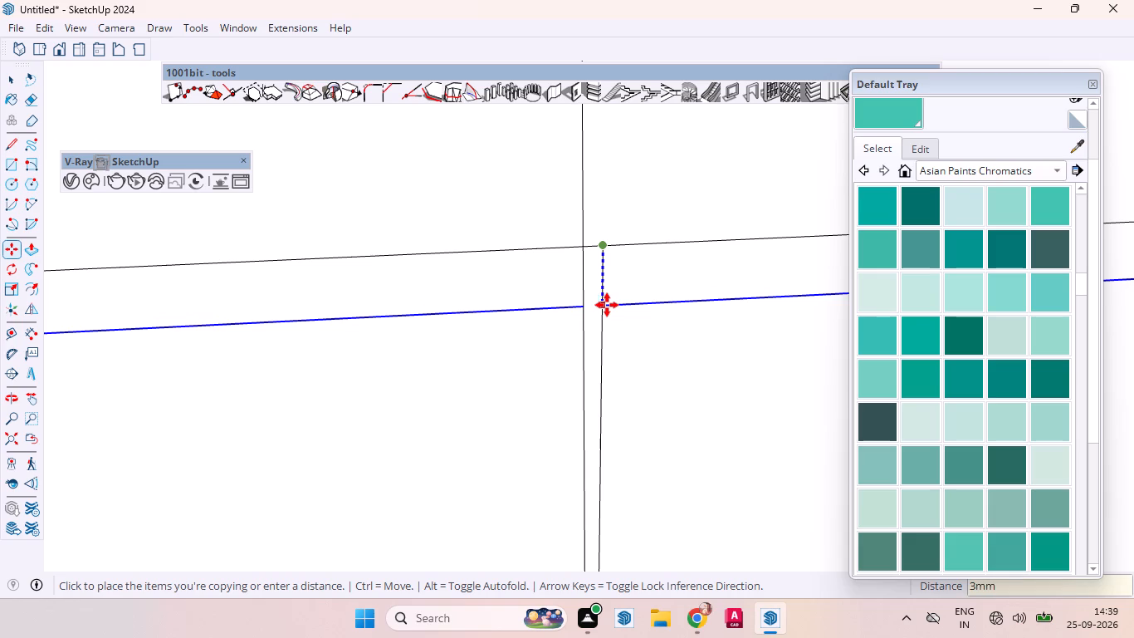
pyautogui.press('Return')
pyautogui.press('space')
# Copy the left inner edge and both divider lines above the horizontal line rightward to align with the 3 mm gap lines below.
pyautogui.click(583, 206)
pyautogui.scroll(-2, 639, 295)
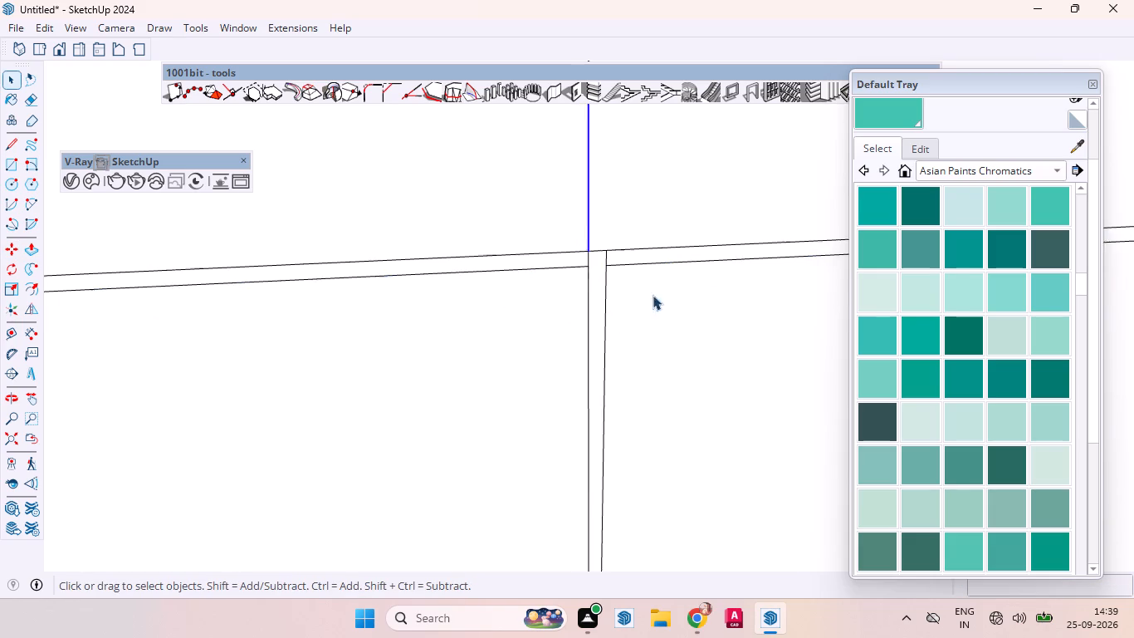
pyautogui.scroll(-11, 653, 295)
pyautogui.scroll(3, 571, 310)
pyautogui.scroll(-5, 606, 308)
pyautogui.scroll(1, 551, 292)
pyautogui.scroll(-1, 572, 292)
pyautogui.scroll(1, 578, 292)
pyautogui.scroll(-20, 584, 292)
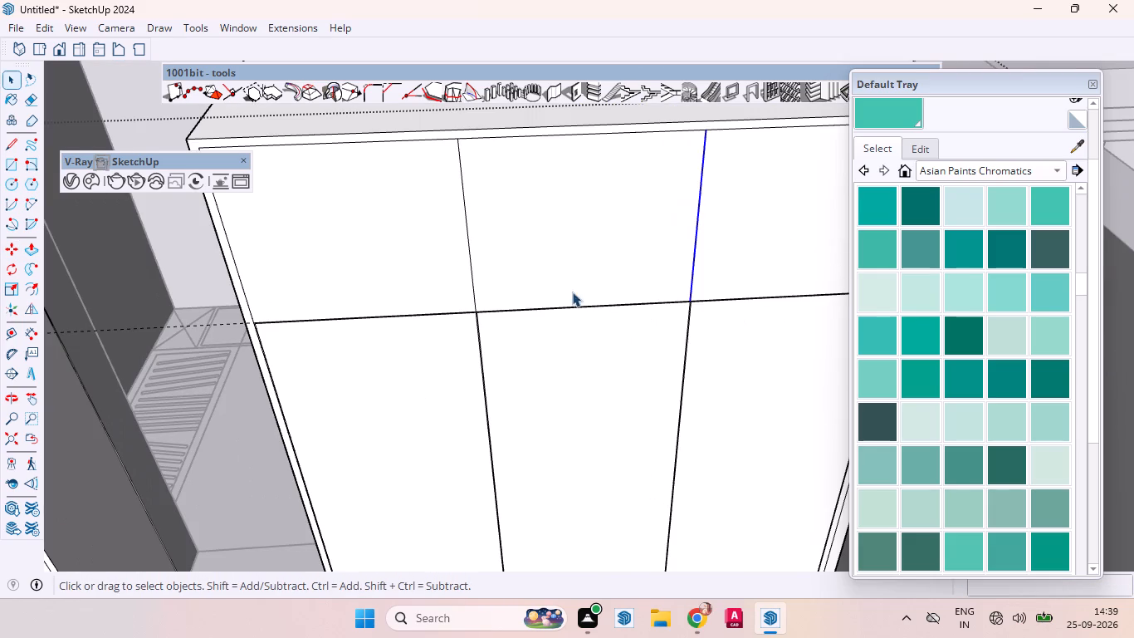
pyautogui.keyDown('ctrl'); pyautogui.click(472, 277); pyautogui.keyUp('ctrl')
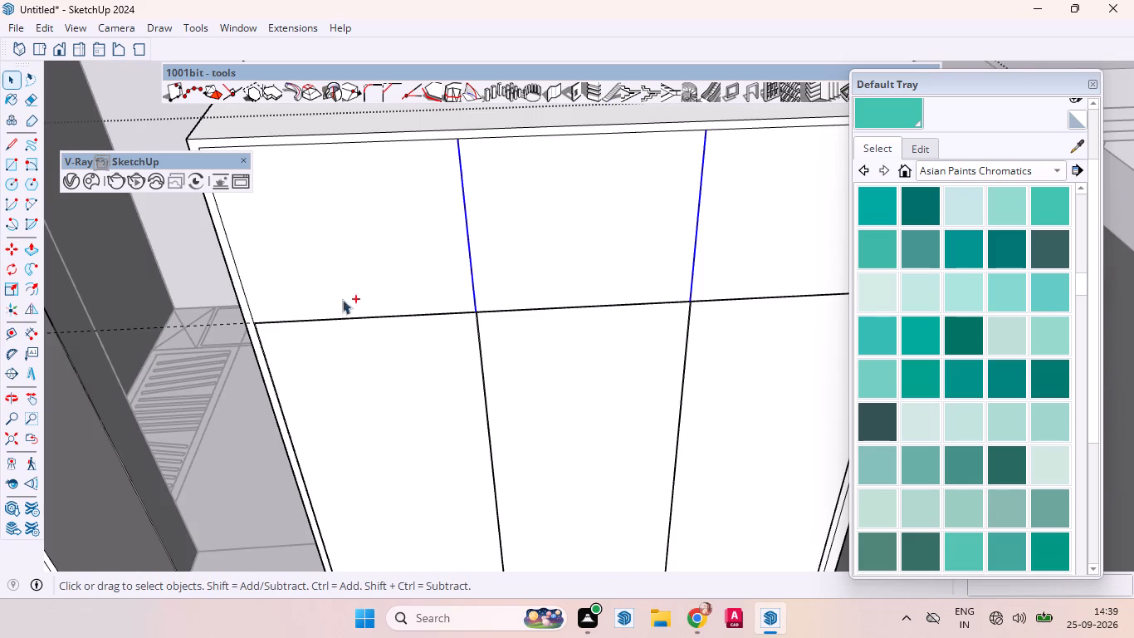
pyautogui.keyDown('ctrl'); pyautogui.scroll(2, 261, 291); pyautogui.keyUp('ctrl')
pyautogui.keyDown('ctrl'); pyautogui.scroll(-2, 258, 295); pyautogui.keyUp('ctrl')
pyautogui.keyDown('ctrl'); pyautogui.scroll(2, 258, 295); pyautogui.keyUp('ctrl')
pyautogui.keyDown('ctrl'); pyautogui.click(246, 312); pyautogui.keyUp('ctrl')
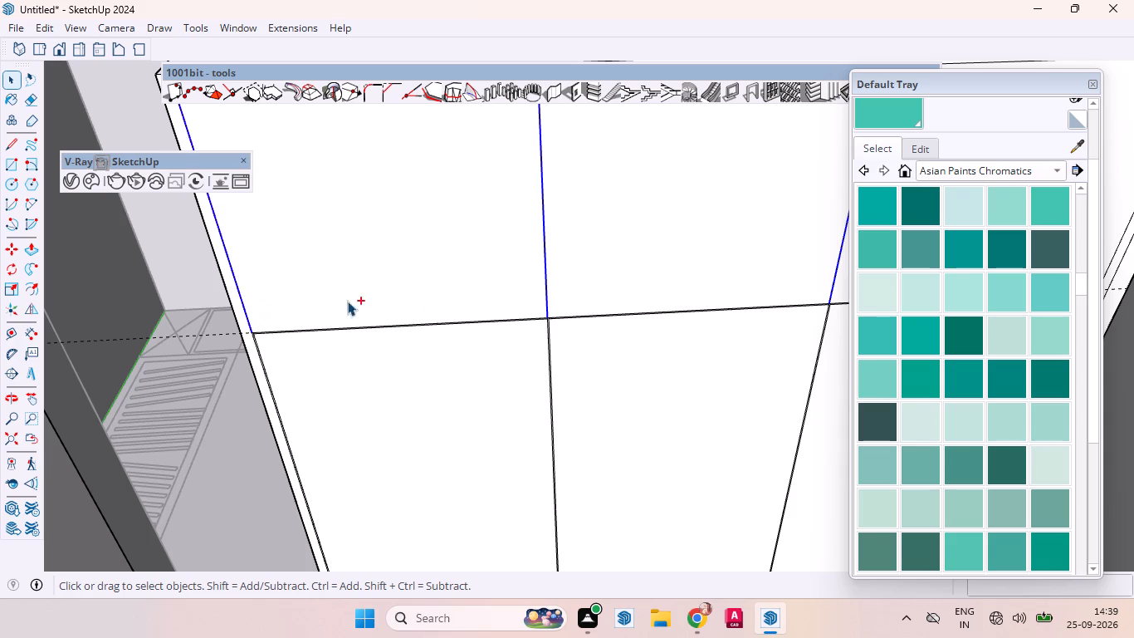
pyautogui.keyDown('ctrl'); pyautogui.scroll(-6, 262, 319); pyautogui.keyUp('ctrl')
pyautogui.scroll(-4, 567, 321)
pyautogui.scroll(1, 572, 324)
pyautogui.press('m')
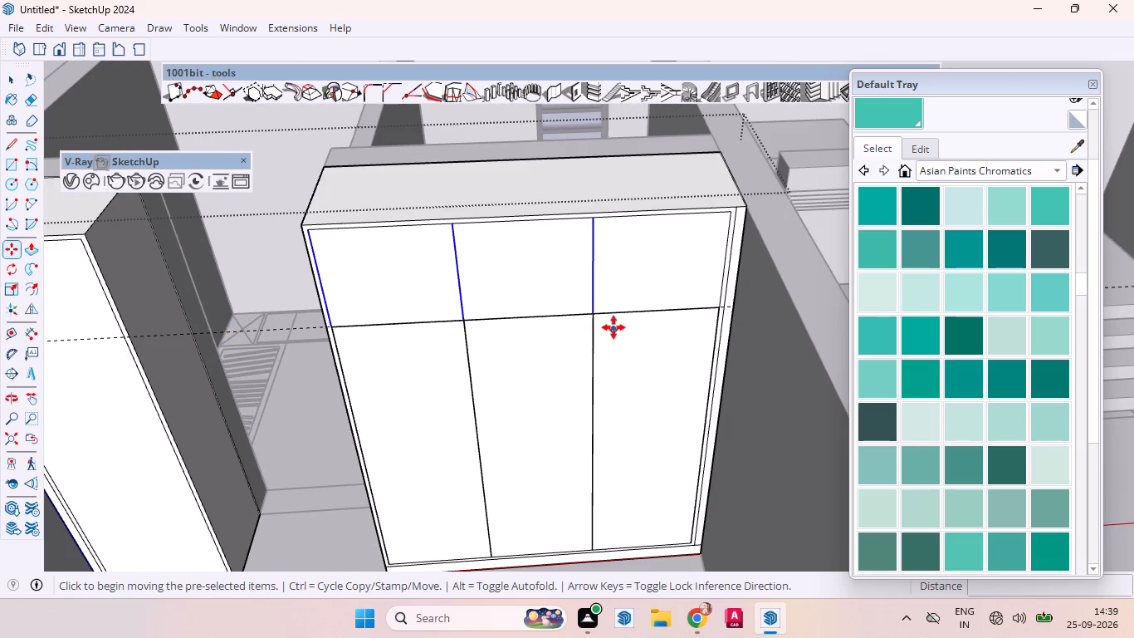
pyautogui.scroll(20, 591, 312)
pyautogui.scroll(6, 591, 312)
pyautogui.scroll(-3, 603, 309)
pyautogui.scroll(7, 604, 309)
pyautogui.scroll(-1, 602, 313)
pyautogui.scroll(4, 602, 313)
pyautogui.scroll(-1, 602, 313)
pyautogui.scroll(3, 602, 313)
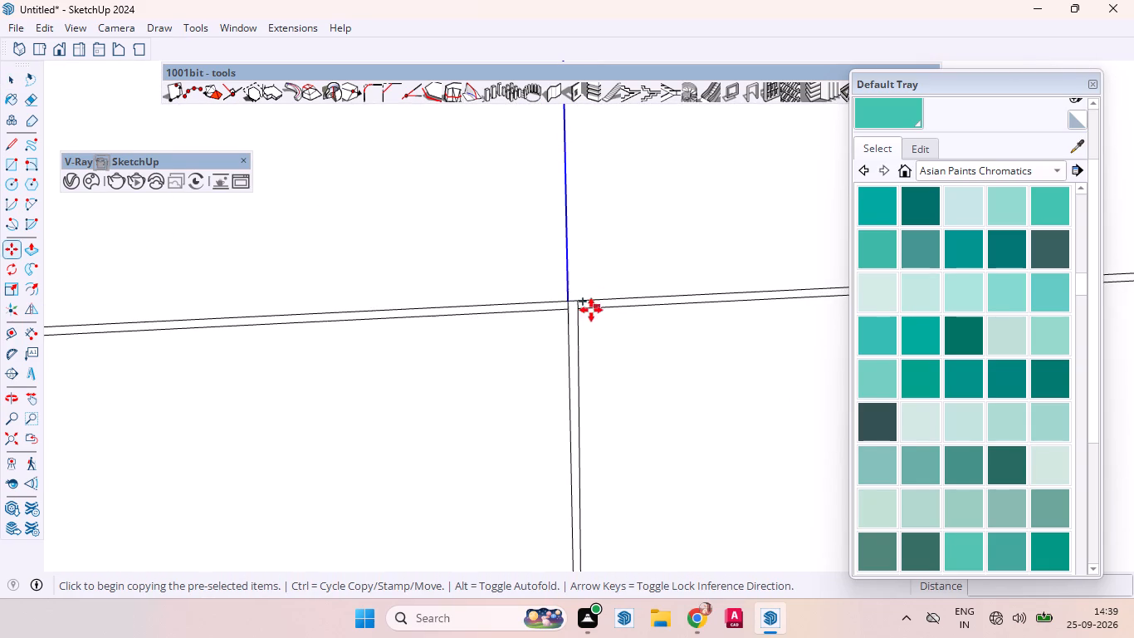
pyautogui.click(568, 300)
pyautogui.scroll(14, 579, 307)
pyautogui.scroll(-1, 584, 298)
pyautogui.scroll(2, 584, 298)
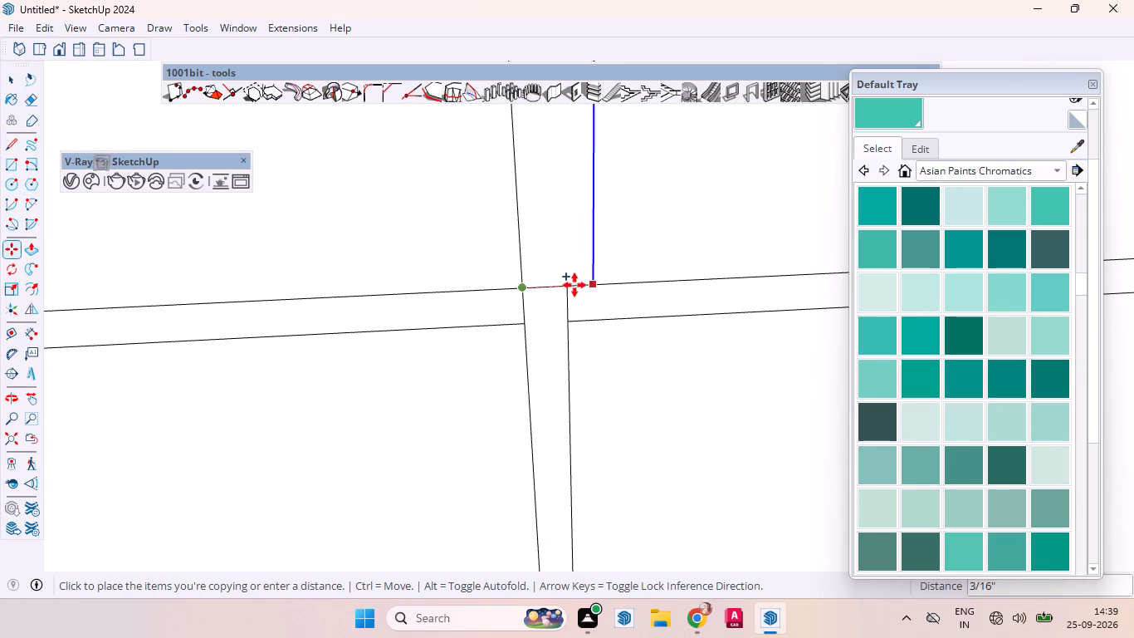
pyautogui.click(569, 286)
pyautogui.scroll(-4, 643, 305)
pyautogui.scroll(2, 643, 306)
pyautogui.scroll(-12, 589, 327)
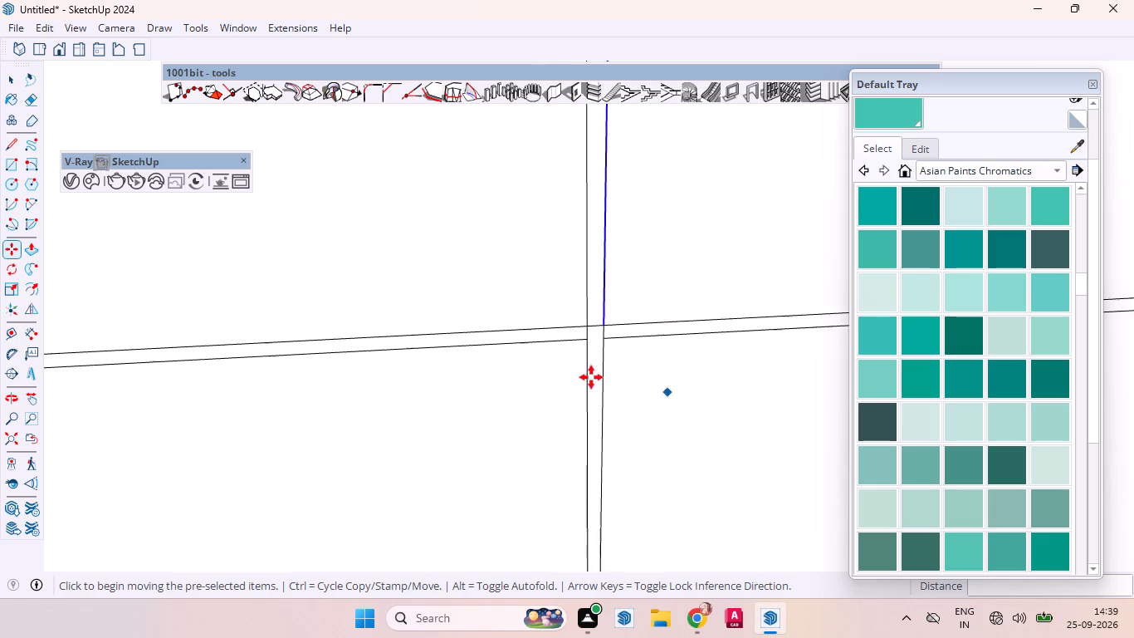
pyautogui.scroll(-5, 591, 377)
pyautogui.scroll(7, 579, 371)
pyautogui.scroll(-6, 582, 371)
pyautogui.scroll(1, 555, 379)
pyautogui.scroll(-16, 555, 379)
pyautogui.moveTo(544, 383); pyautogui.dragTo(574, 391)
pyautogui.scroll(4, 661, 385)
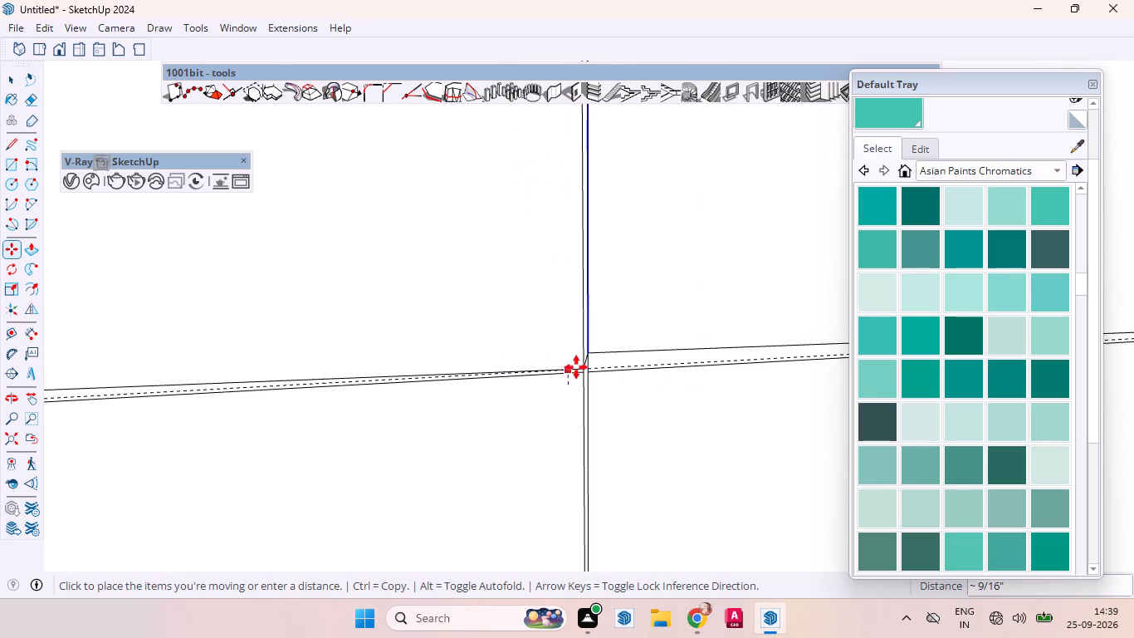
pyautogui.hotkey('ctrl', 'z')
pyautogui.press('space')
# Copy the right inner edge above the horizontal line inward to align with the 3 mm gap line below it.
pyautogui.scroll(-9, 496, 457)
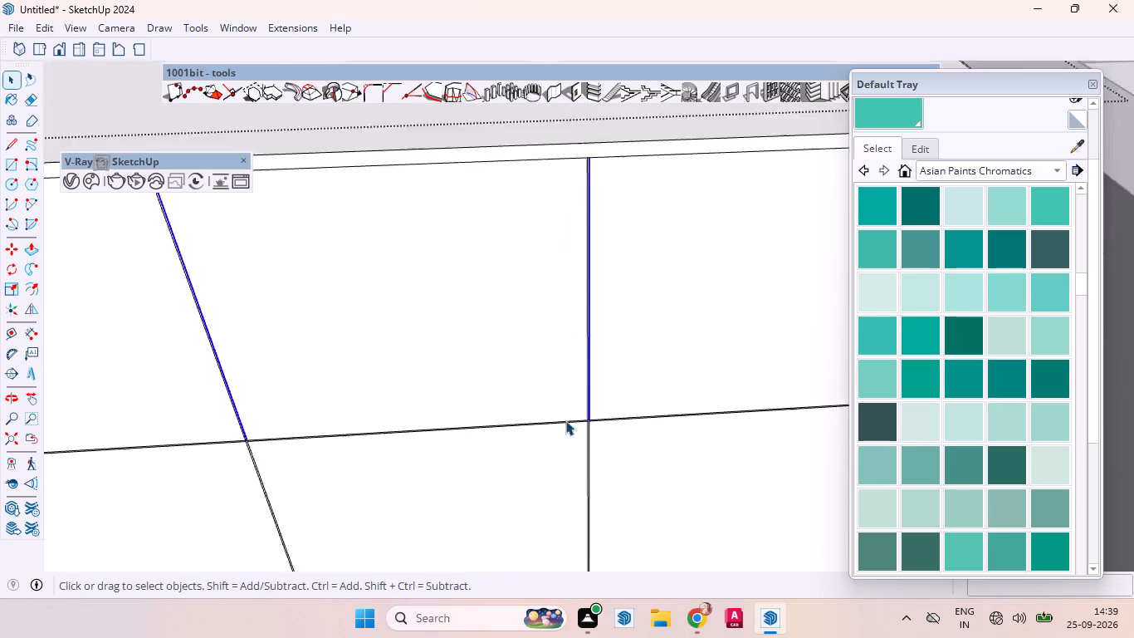
pyautogui.scroll(-6, 565, 420)
pyautogui.scroll(3, 748, 397)
pyautogui.scroll(-1, 781, 396)
pyautogui.scroll(9, 785, 395)
pyautogui.moveTo(666, 409); pyautogui.dragTo(525, 366, button='middle')
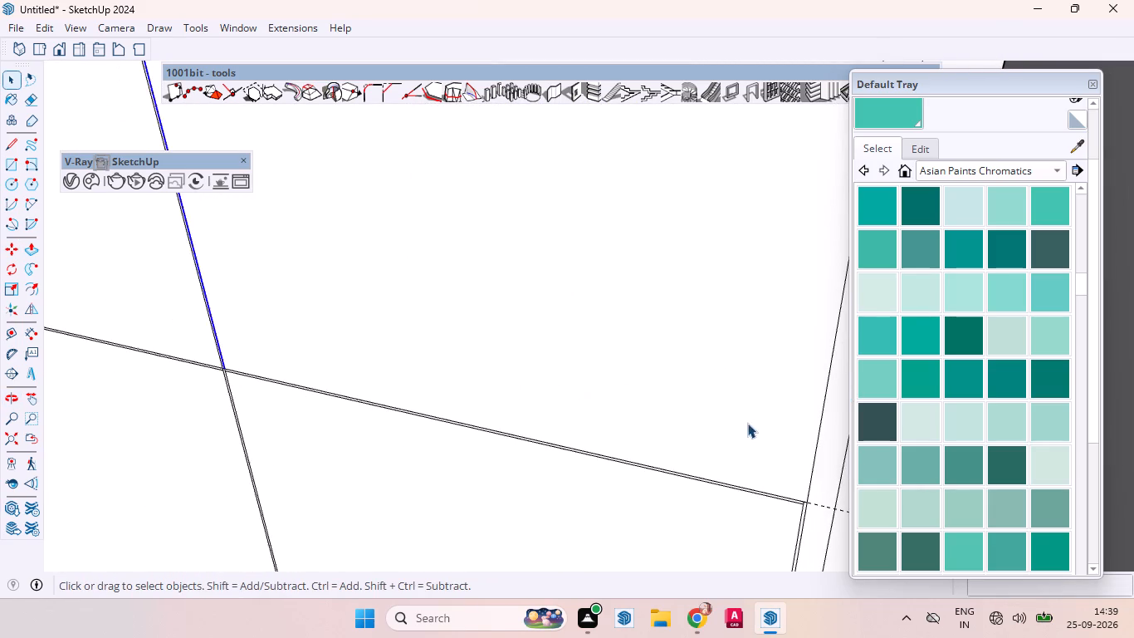
pyautogui.scroll(-4, 756, 408)
pyautogui.scroll(5, 812, 449)
pyautogui.scroll(-3, 789, 455)
pyautogui.scroll(12, 789, 455)
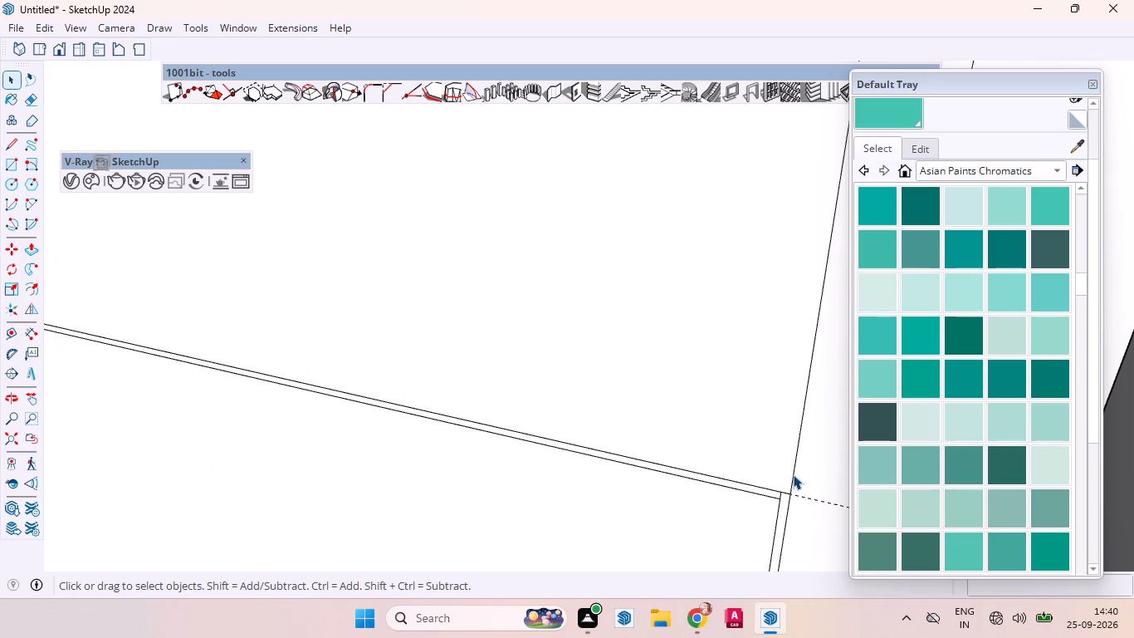
pyautogui.click(793, 474)
pyautogui.press('m')
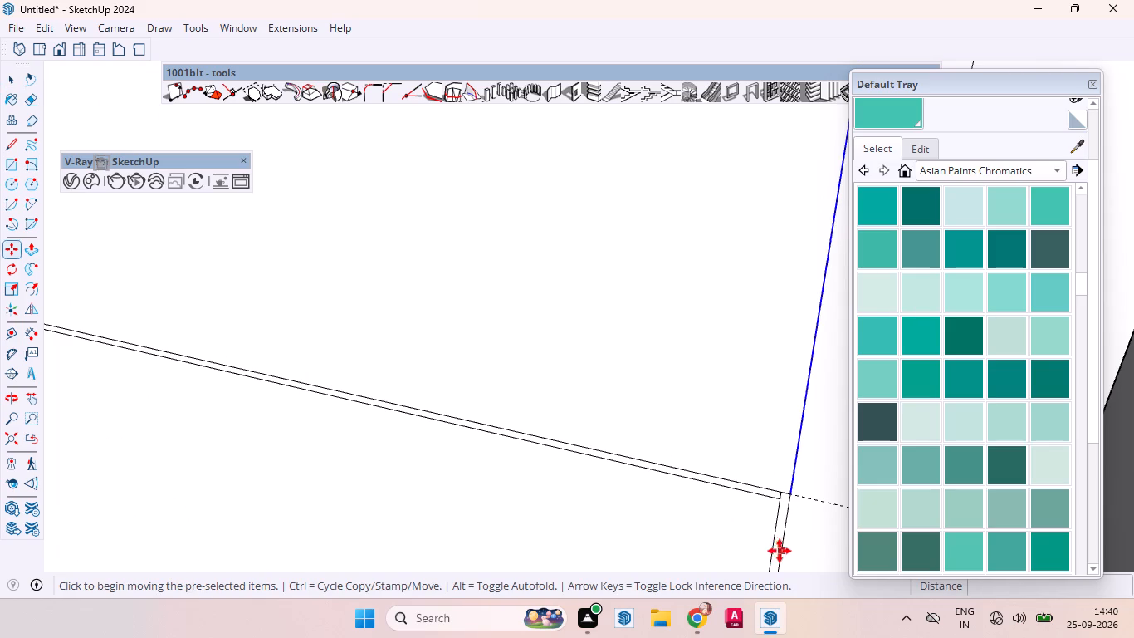
pyautogui.scroll(4, 783, 521)
pyautogui.scroll(-1, 784, 519)
pyautogui.scroll(9, 784, 518)
pyautogui.scroll(-1, 789, 498)
pyautogui.scroll(2, 789, 498)
pyautogui.scroll(-3, 789, 498)
pyautogui.scroll(16, 789, 498)
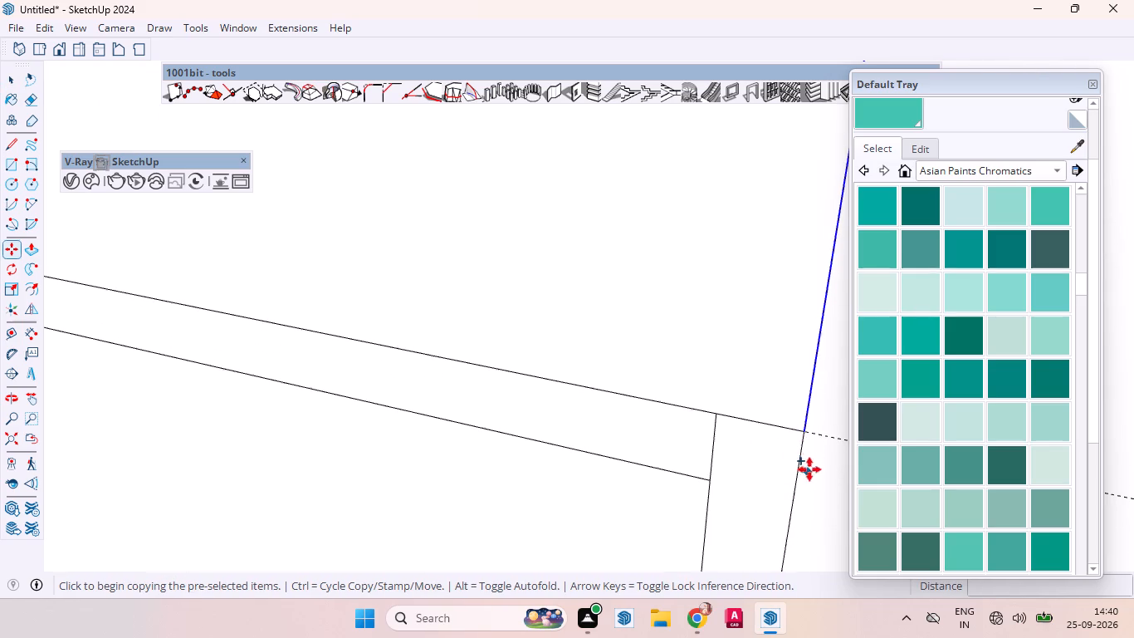
pyautogui.click(807, 431)
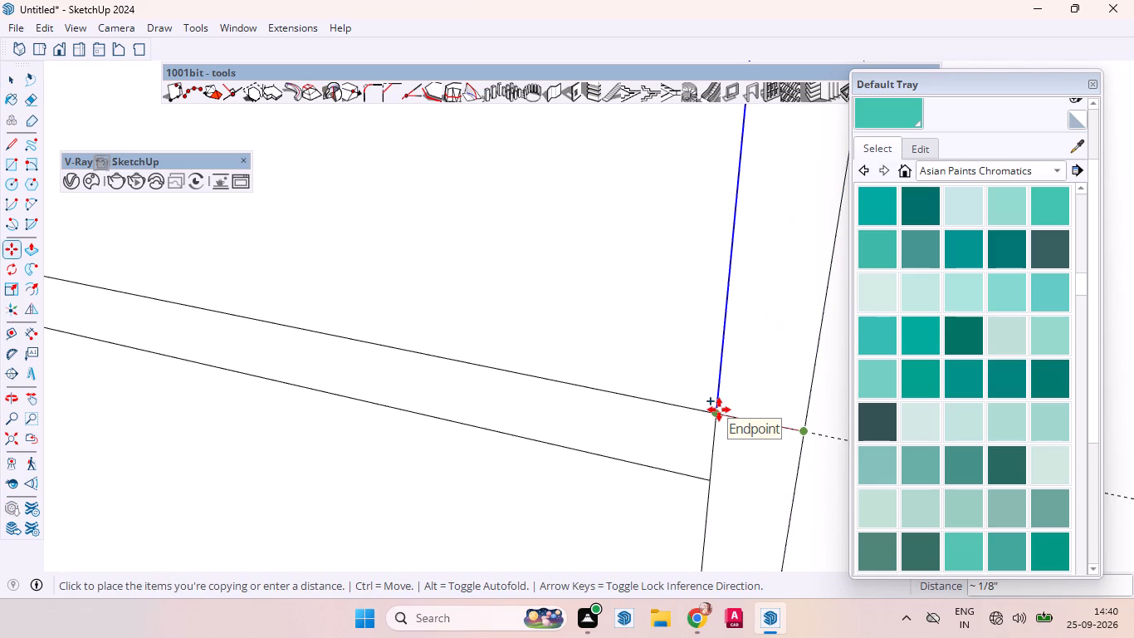
pyautogui.click(719, 410)
# Erase the short leftover line segments where the horizontal gap meets the wide wardrobe's right inner edge.
pyautogui.press('space')
pyautogui.click(755, 422)
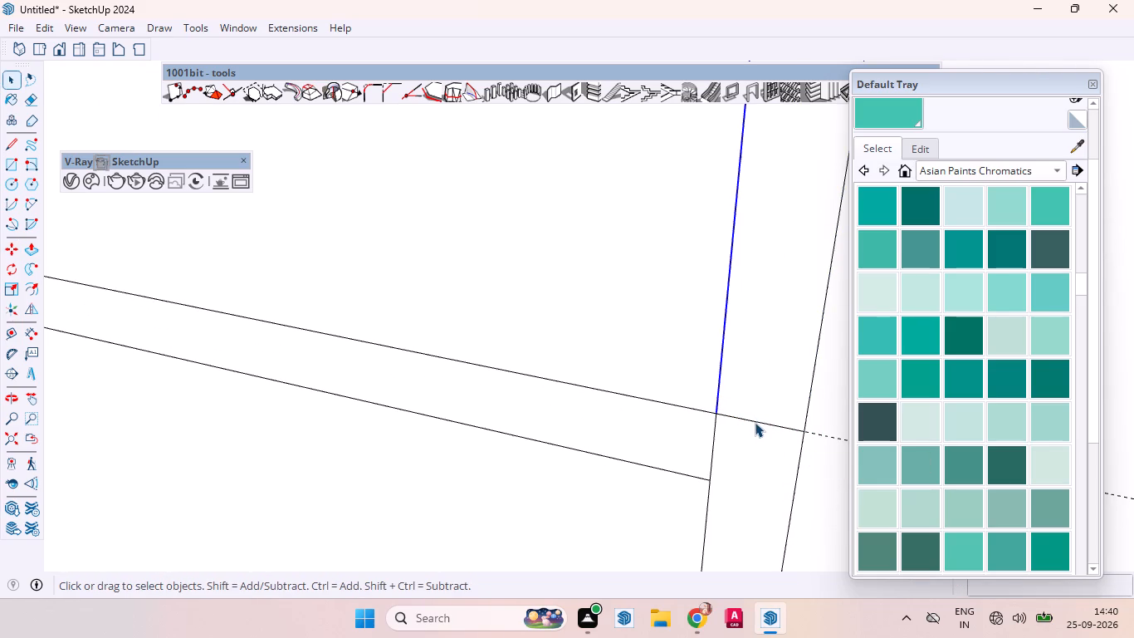
pyautogui.press('Delete')
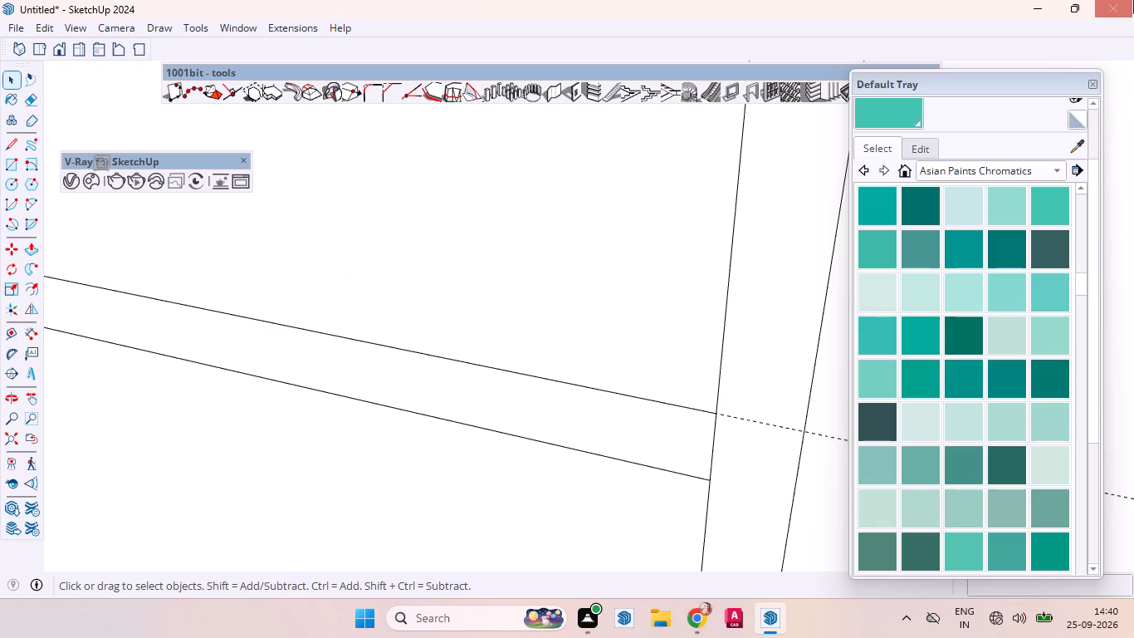
pyautogui.click(27, 101)
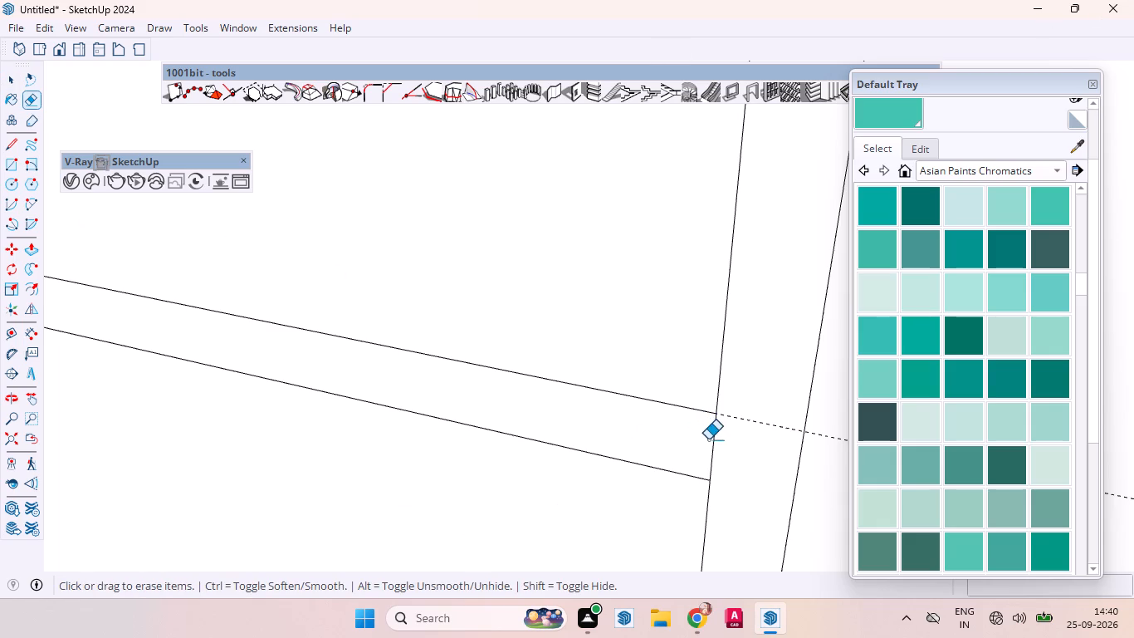
pyautogui.click(711, 439)
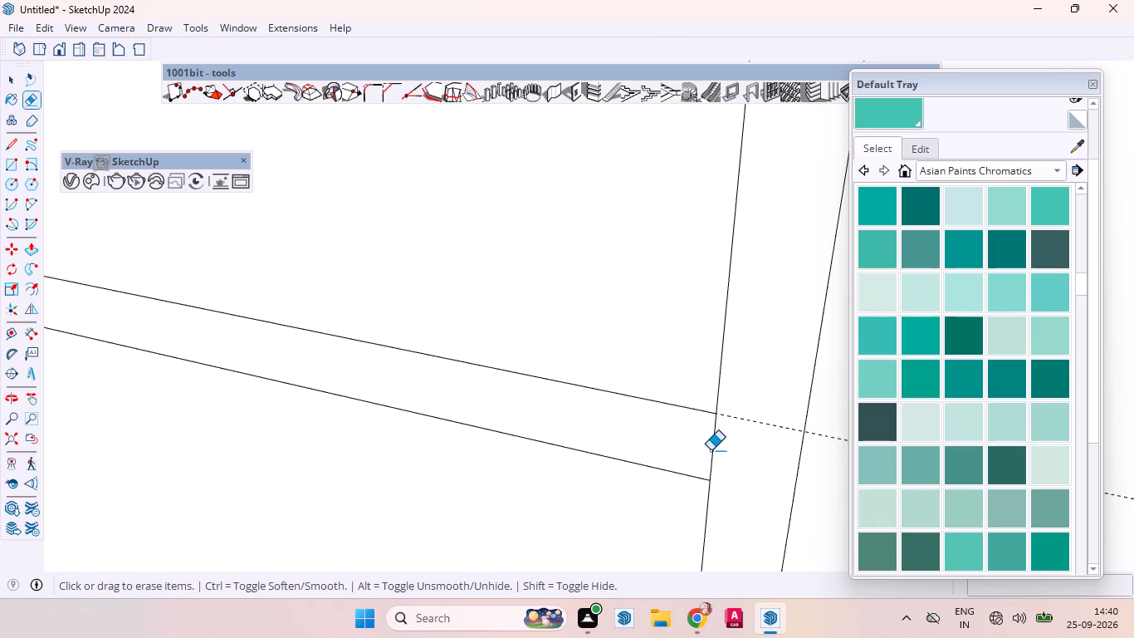
pyautogui.click(711, 450)
# Erase the short line segments inside the crossing of the left divider gap and the horizontal gap on the wide wardrobe front.
pyautogui.scroll(-2, 686, 427)
pyautogui.scroll(1, 689, 427)
pyautogui.scroll(-13, 692, 427)
pyautogui.scroll(1, 892, 433)
pyautogui.scroll(-8, 906, 434)
pyautogui.scroll(1, 736, 341)
pyautogui.scroll(-5, 856, 342)
pyautogui.scroll(3, 887, 342)
pyautogui.scroll(-20, 902, 342)
pyautogui.scroll(1, 729, 319)
pyautogui.scroll(-5, 755, 326)
pyautogui.scroll(1, 835, 336)
pyautogui.scroll(-2, 853, 337)
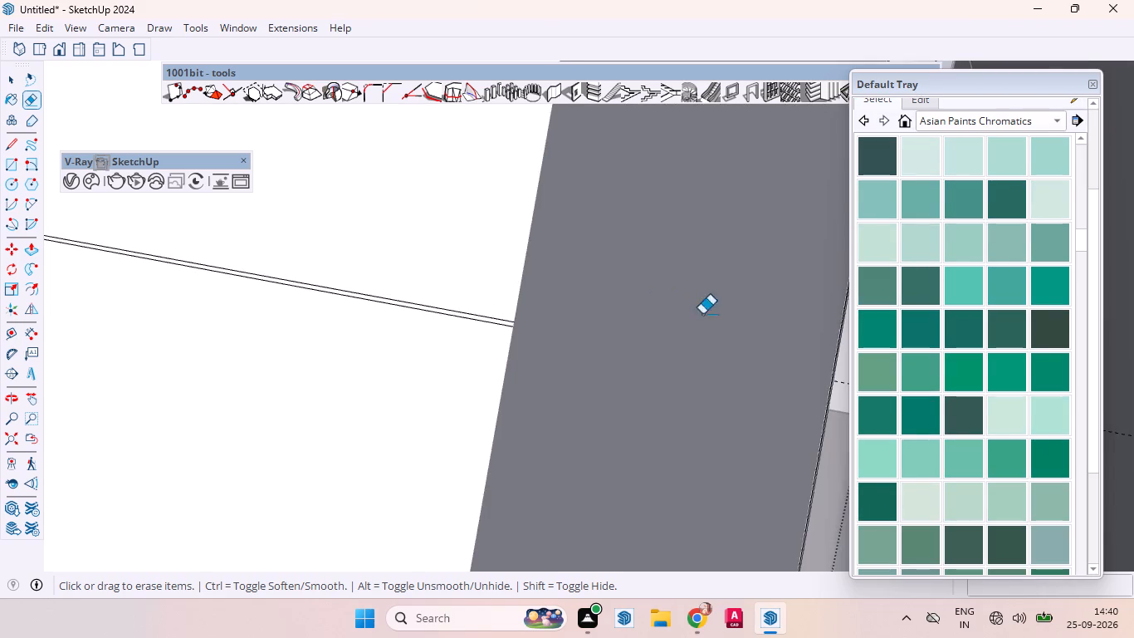
pyautogui.scroll(-1, 702, 314)
pyautogui.scroll(-5, 381, 304)
pyautogui.click(15, 443)
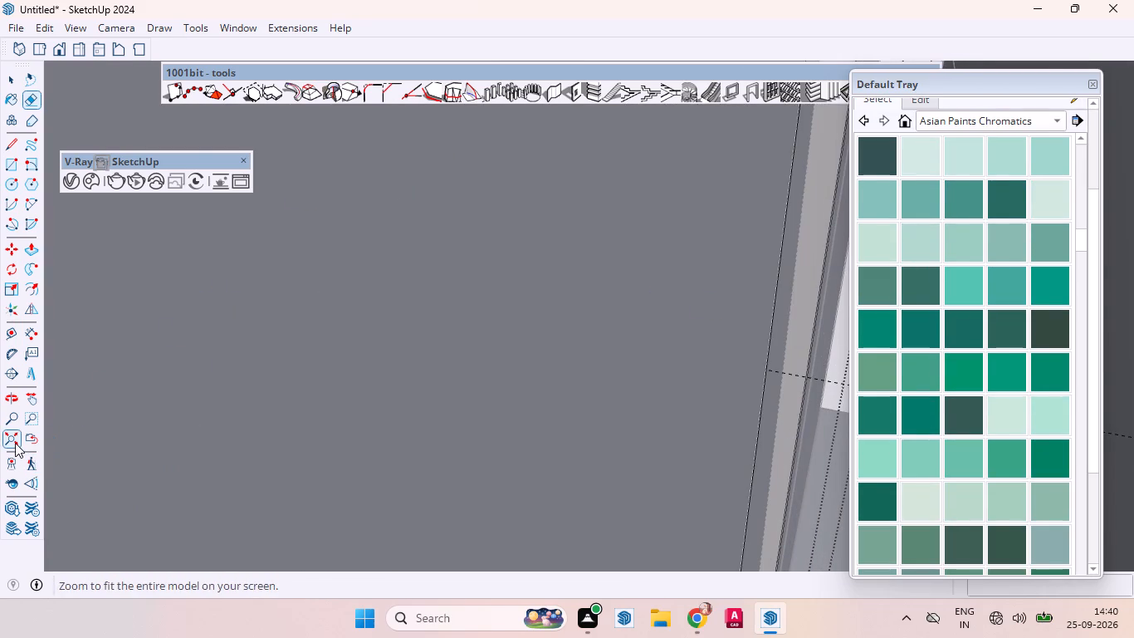
pyautogui.scroll(-5, 288, 422)
pyautogui.moveTo(286, 257); pyautogui.dragTo(576, 339, button='middle')
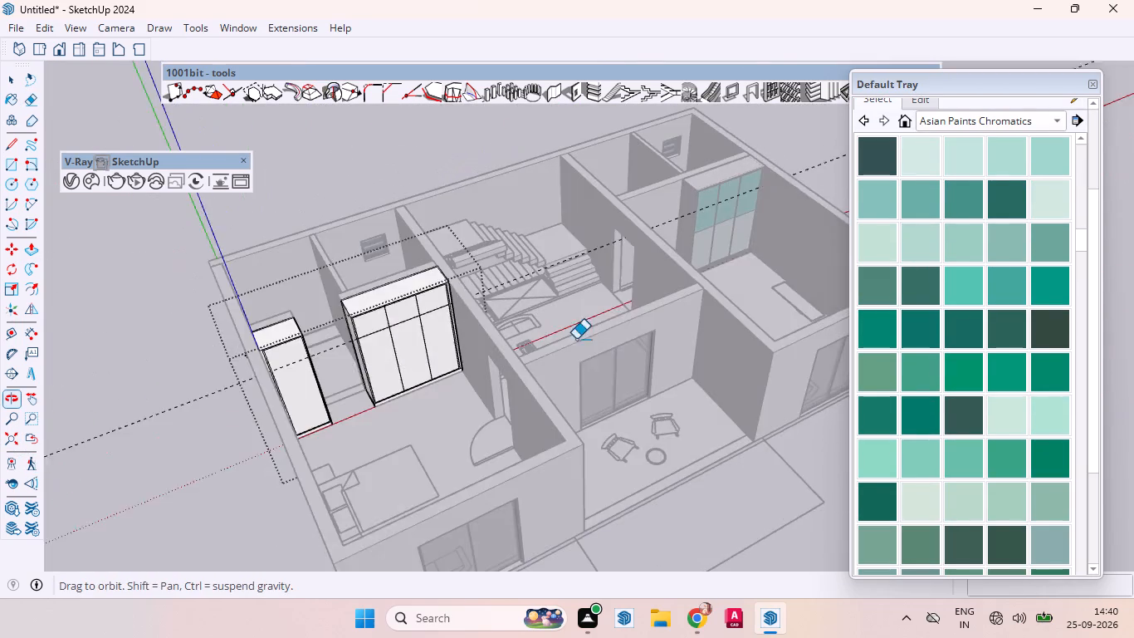
pyautogui.scroll(9, 249, 276)
pyautogui.scroll(-2, 470, 323)
pyautogui.scroll(2, 478, 323)
pyautogui.scroll(-2, 496, 326)
pyautogui.scroll(11, 502, 390)
pyautogui.scroll(-2, 509, 404)
pyautogui.scroll(20, 509, 404)
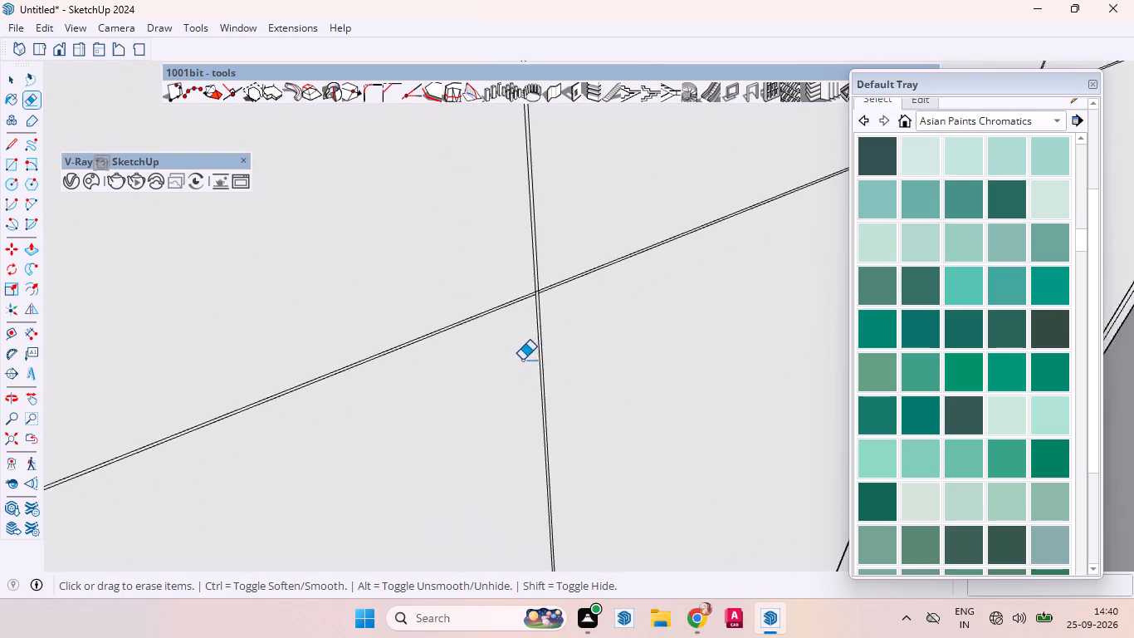
pyautogui.scroll(4, 522, 360)
pyautogui.scroll(-1, 535, 339)
pyautogui.scroll(3, 547, 309)
pyautogui.scroll(-3, 553, 298)
pyautogui.scroll(15, 554, 295)
pyautogui.scroll(-3, 538, 218)
pyautogui.scroll(6, 538, 218)
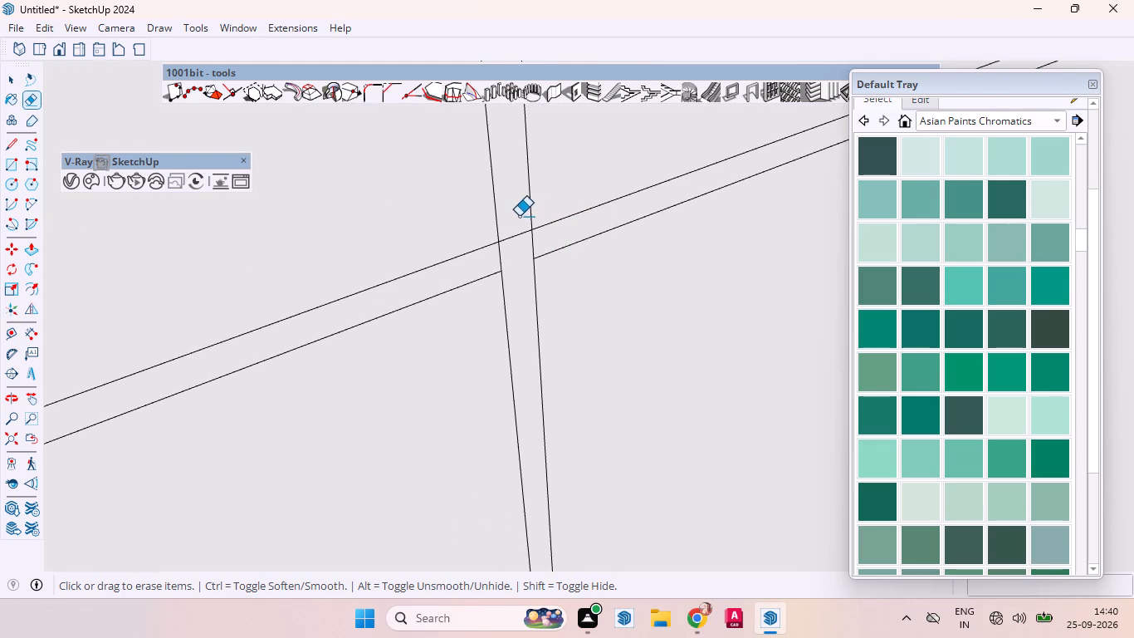
pyautogui.moveTo(514, 212); pyautogui.dragTo(493, 250)
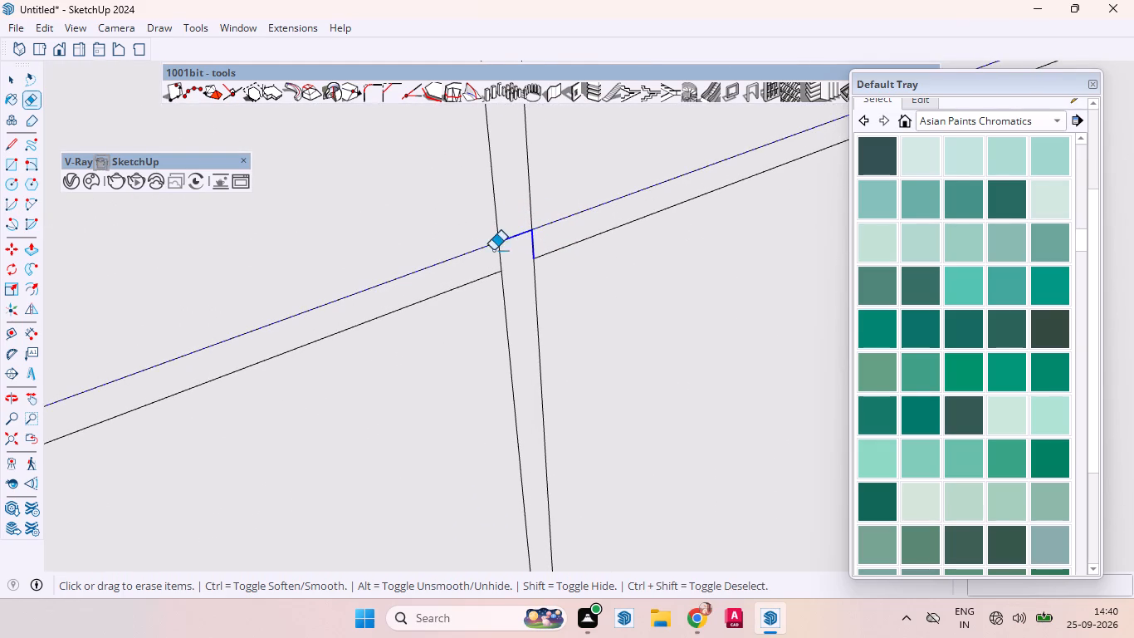
pyautogui.moveTo(493, 250); pyautogui.dragTo(541, 235)
# Erase the short horizontal segment crossing the vertical gap along the wide wardrobe's left inner edge.
pyautogui.scroll(-6, 516, 281)
pyautogui.scroll(1, 504, 278)
pyautogui.scroll(-11, 501, 277)
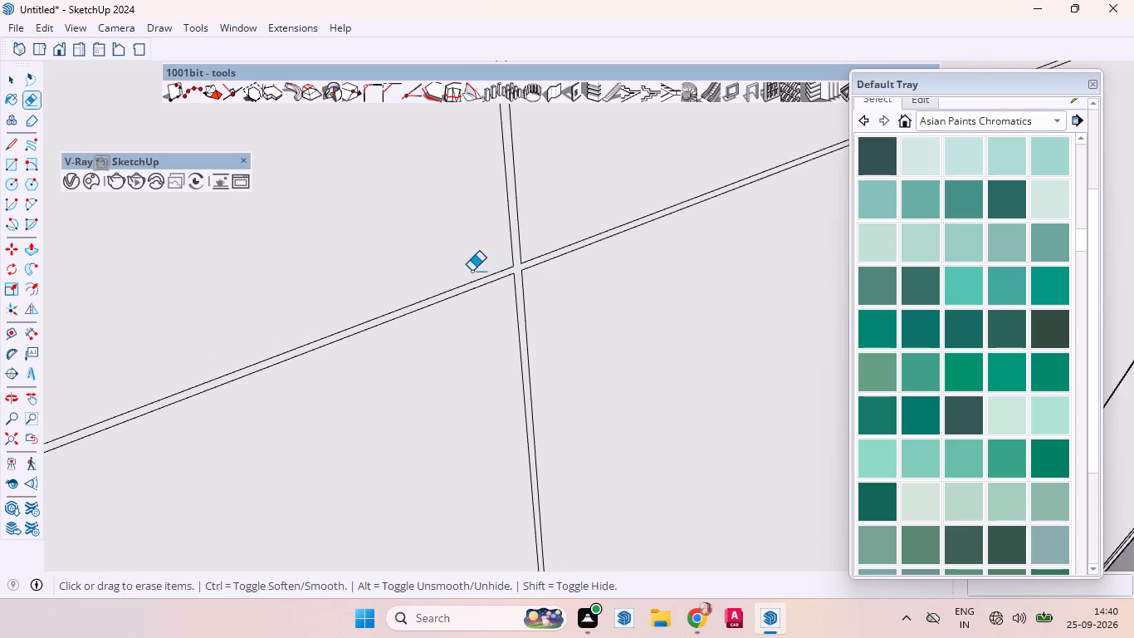
pyautogui.scroll(-3, 472, 271)
pyautogui.scroll(3, 471, 271)
pyautogui.scroll(-5, 471, 271)
pyautogui.scroll(1, 545, 255)
pyautogui.scroll(-15, 545, 256)
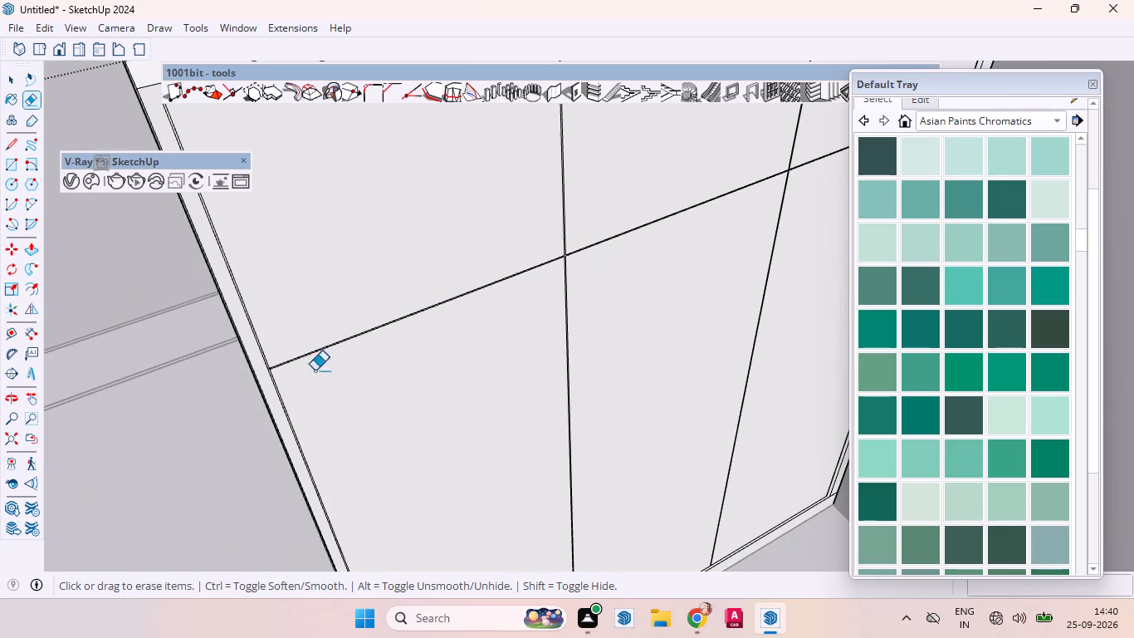
pyautogui.scroll(4, 242, 415)
pyautogui.scroll(-5, 365, 346)
pyautogui.scroll(3, 373, 308)
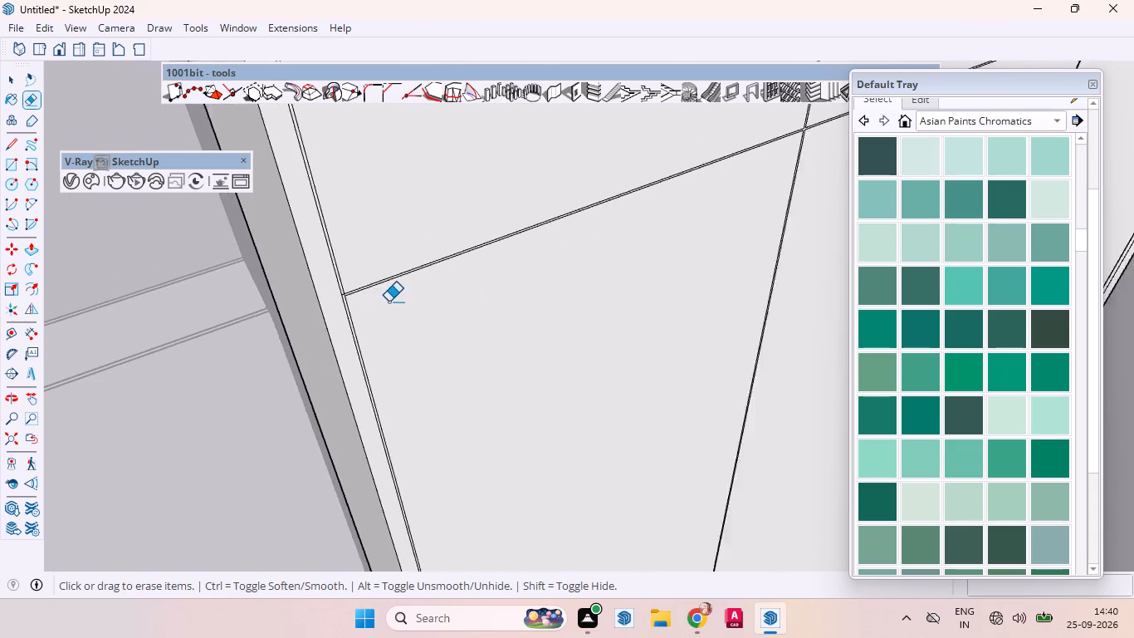
pyautogui.scroll(9, 389, 302)
pyautogui.scroll(-1, 340, 291)
pyautogui.scroll(12, 340, 291)
pyautogui.scroll(-1, 331, 302)
pyautogui.scroll(3, 331, 302)
pyautogui.scroll(-2, 331, 302)
pyautogui.scroll(11, 331, 302)
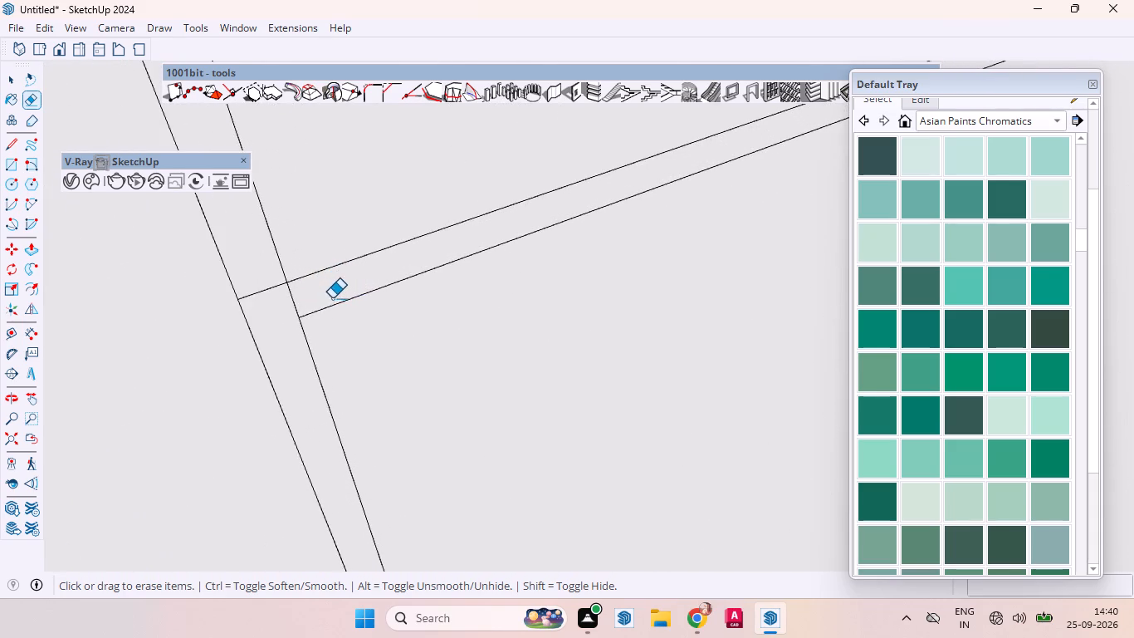
pyautogui.scroll(-13, 318, 300)
pyautogui.scroll(-8, 354, 312)
pyautogui.scroll(1, 288, 339)
pyautogui.scroll(-7, 288, 339)
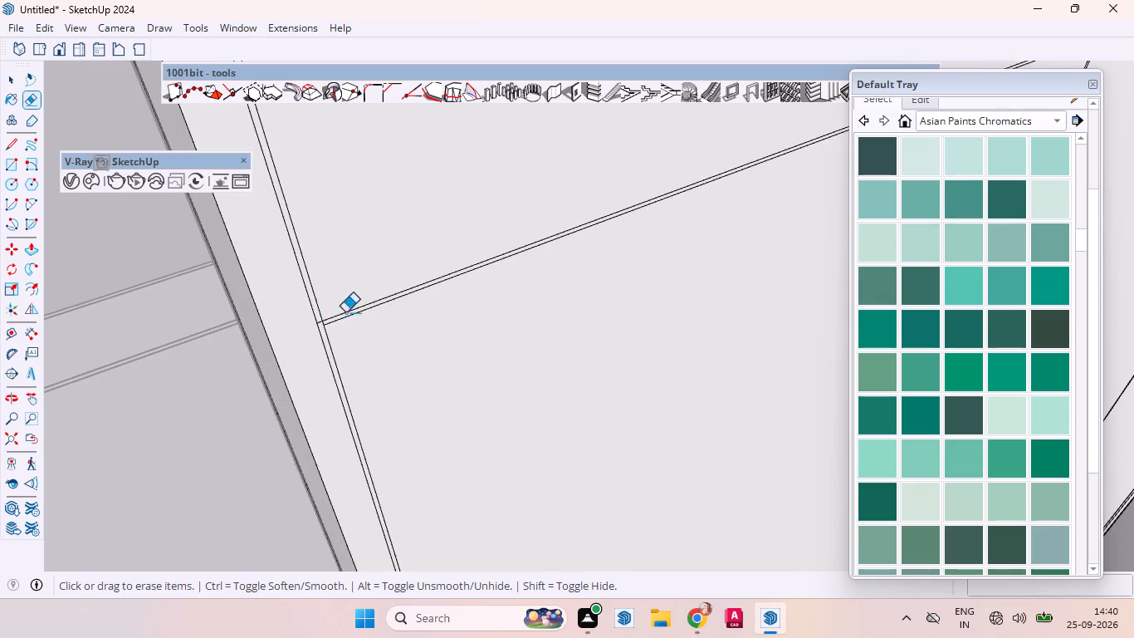
pyautogui.scroll(-5, 385, 329)
pyautogui.scroll(20, 359, 307)
pyautogui.scroll(2, 359, 307)
pyautogui.scroll(-1, 328, 341)
pyautogui.scroll(4, 328, 341)
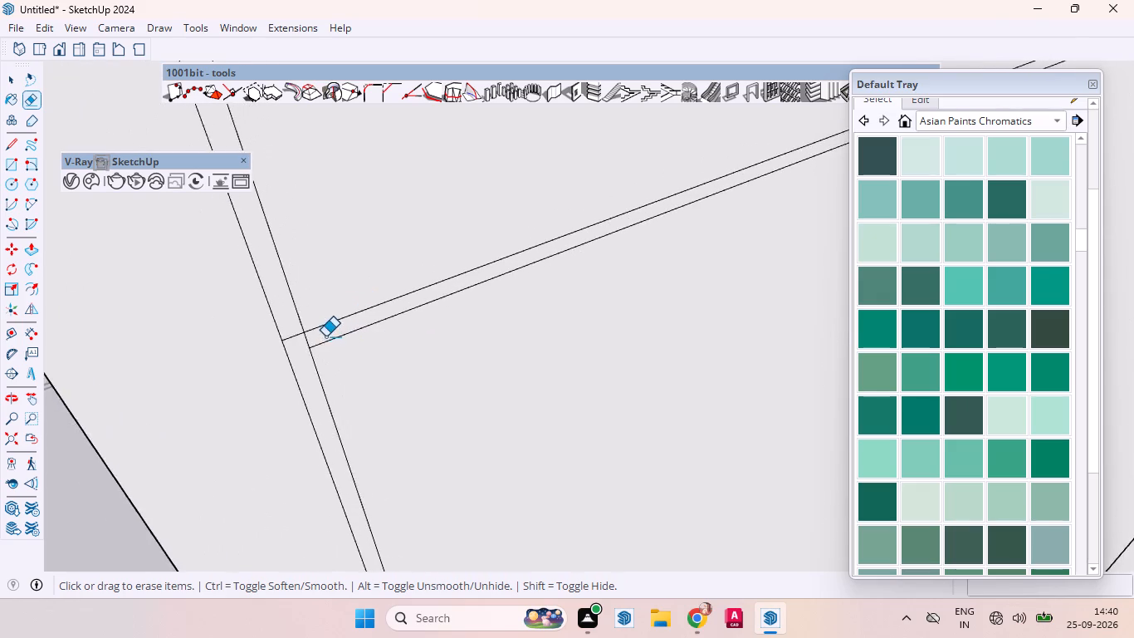
pyautogui.scroll(3, 325, 336)
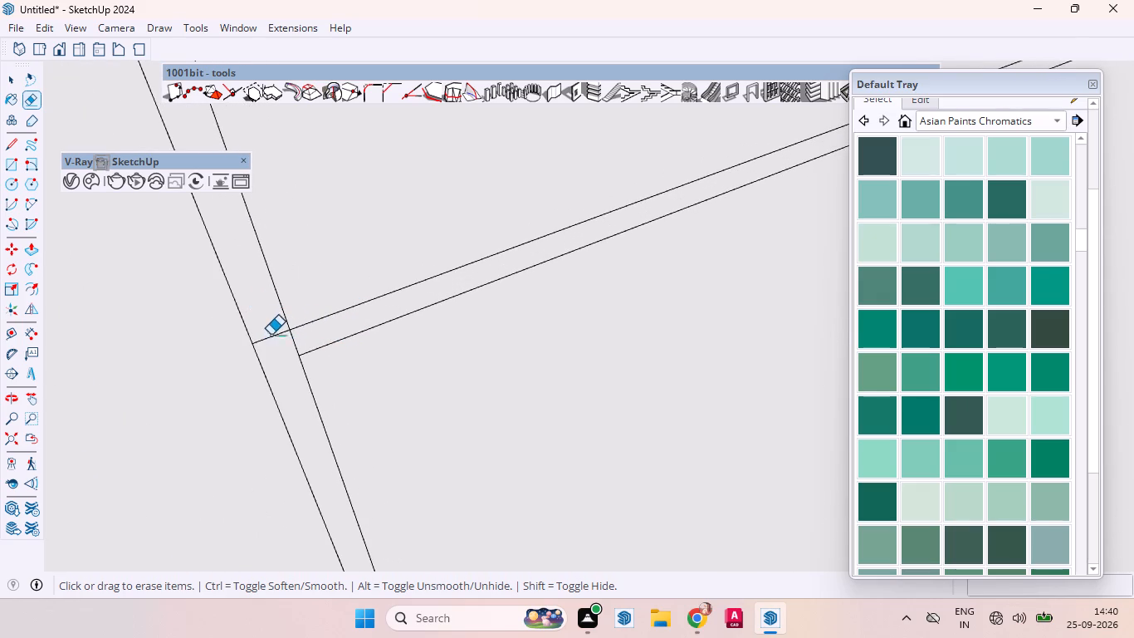
pyautogui.moveTo(265, 323); pyautogui.dragTo(281, 360)
pyautogui.scroll(-4, 285, 385)
pyautogui.scroll(1, 274, 384)
pyautogui.scroll(-5, 272, 382)
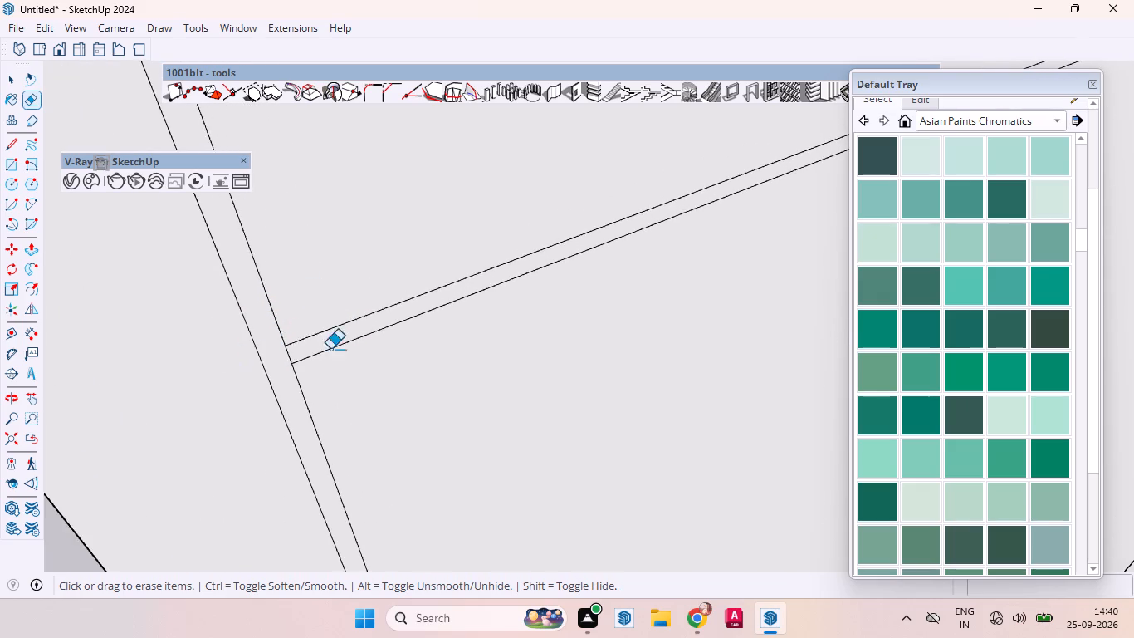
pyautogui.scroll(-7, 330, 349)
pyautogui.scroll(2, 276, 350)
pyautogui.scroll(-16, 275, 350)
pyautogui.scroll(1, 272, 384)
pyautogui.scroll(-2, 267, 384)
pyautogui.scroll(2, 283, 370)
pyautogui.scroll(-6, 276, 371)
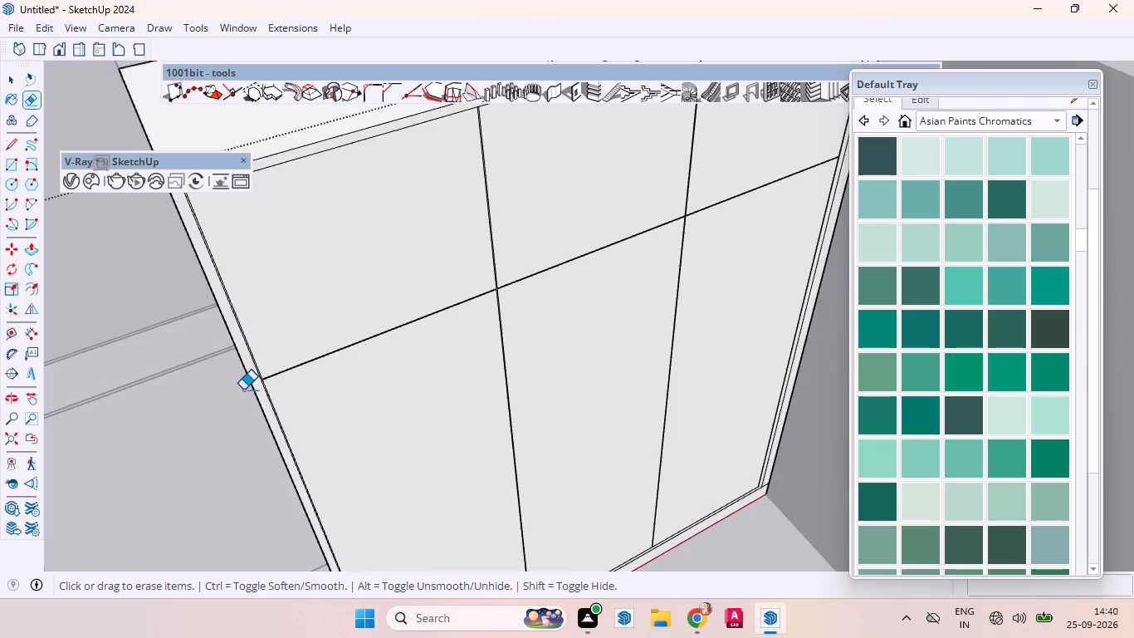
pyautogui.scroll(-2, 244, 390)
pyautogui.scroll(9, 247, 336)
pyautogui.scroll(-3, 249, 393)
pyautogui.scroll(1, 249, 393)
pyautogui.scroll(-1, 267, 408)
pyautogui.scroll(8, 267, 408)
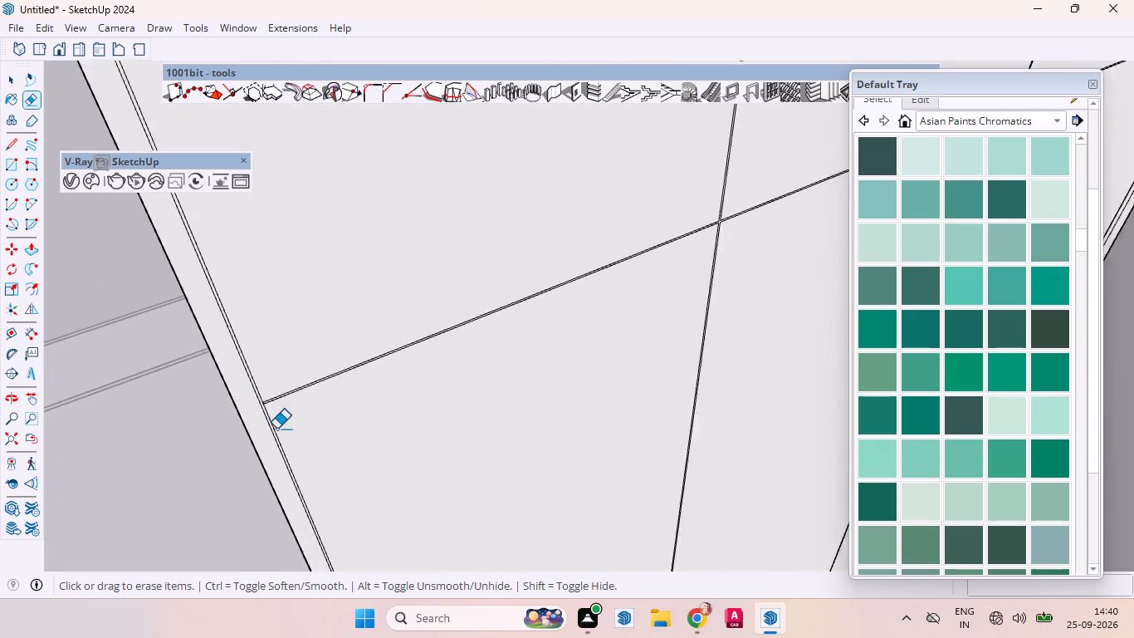
# Erase the short segment where the horizontal gap meets the vertical gap along the wide wardrobe's left inner edge.
pyautogui.scroll(8, 276, 429)
pyautogui.scroll(-2, 267, 395)
pyautogui.scroll(7, 266, 395)
pyautogui.scroll(-1, 258, 382)
pyautogui.scroll(4, 258, 382)
pyautogui.scroll(-1, 257, 381)
pyautogui.scroll(11, 255, 379)
pyautogui.moveTo(223, 359); pyautogui.dragTo(217, 358)
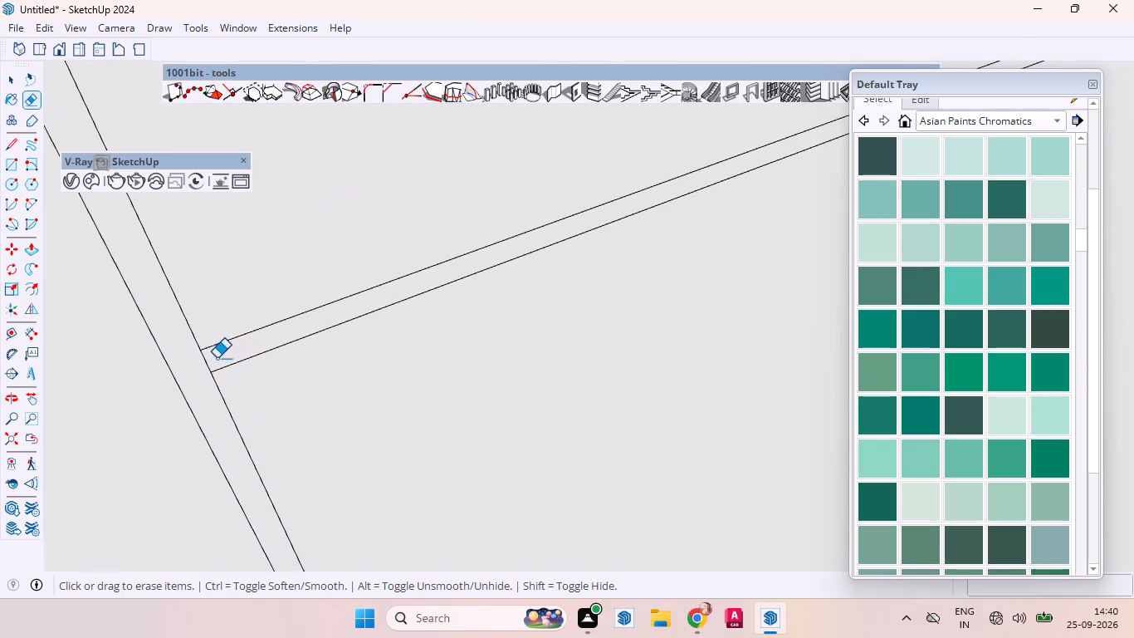
pyautogui.moveTo(217, 358); pyautogui.dragTo(200, 363)
# Erase the short line segments inside the crossing of the right divider gap and the horizontal gap on the wide wardrobe front.
pyautogui.scroll(-11, 290, 346)
pyautogui.scroll(1, 284, 377)
pyautogui.scroll(-8, 291, 377)
pyautogui.scroll(1, 320, 440)
pyautogui.scroll(-5, 320, 442)
pyautogui.scroll(2, 328, 453)
pyautogui.scroll(-2, 328, 454)
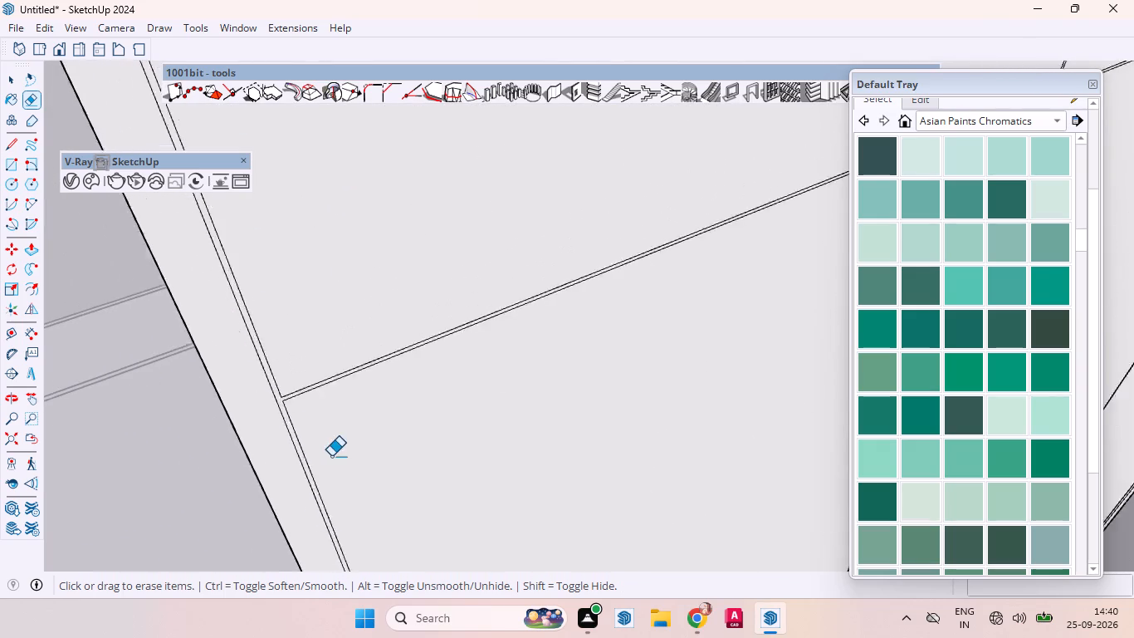
pyautogui.scroll(-18, 331, 456)
pyautogui.scroll(3, 293, 248)
pyautogui.scroll(-1, 292, 256)
pyautogui.scroll(8, 292, 256)
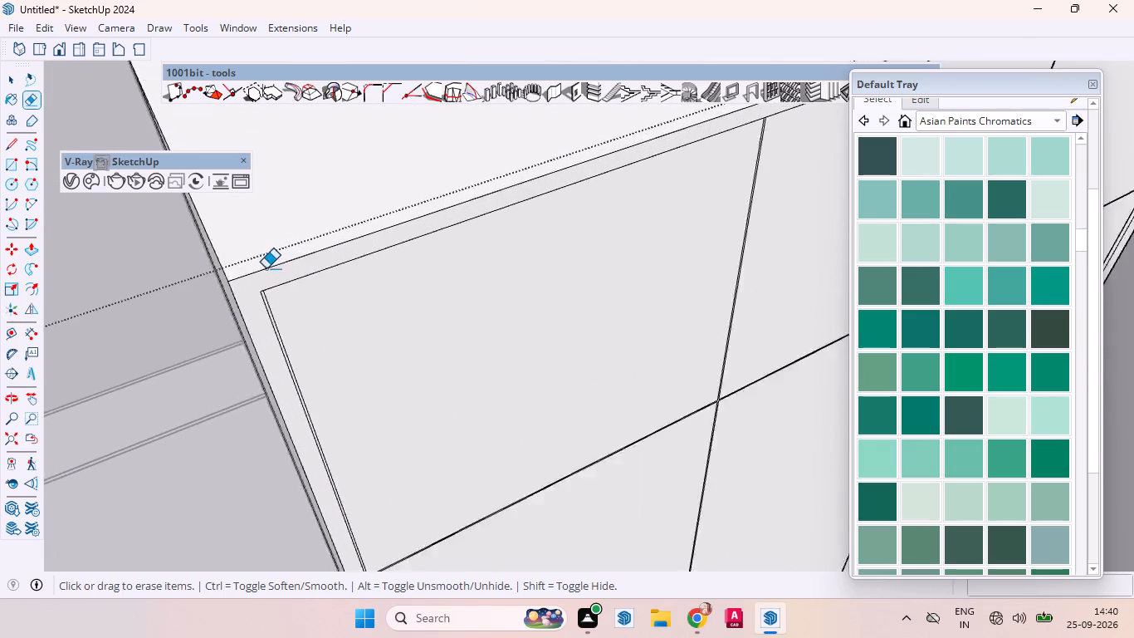
pyautogui.scroll(9, 266, 268)
pyautogui.scroll(-6, 268, 304)
pyautogui.scroll(3, 268, 304)
pyautogui.scroll(-15, 335, 351)
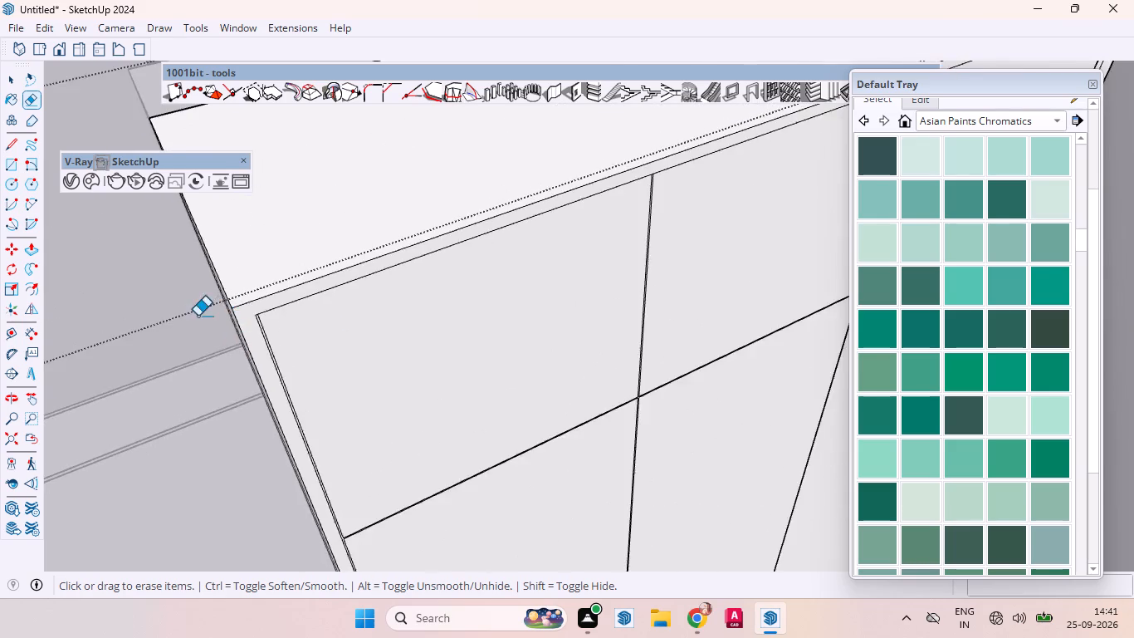
pyautogui.scroll(-9, 198, 316)
pyautogui.scroll(1, 227, 320)
pyautogui.scroll(1, 444, 262)
pyautogui.scroll(-1, 444, 260)
pyautogui.scroll(17, 447, 252)
pyautogui.scroll(-3, 450, 262)
pyautogui.scroll(8, 450, 262)
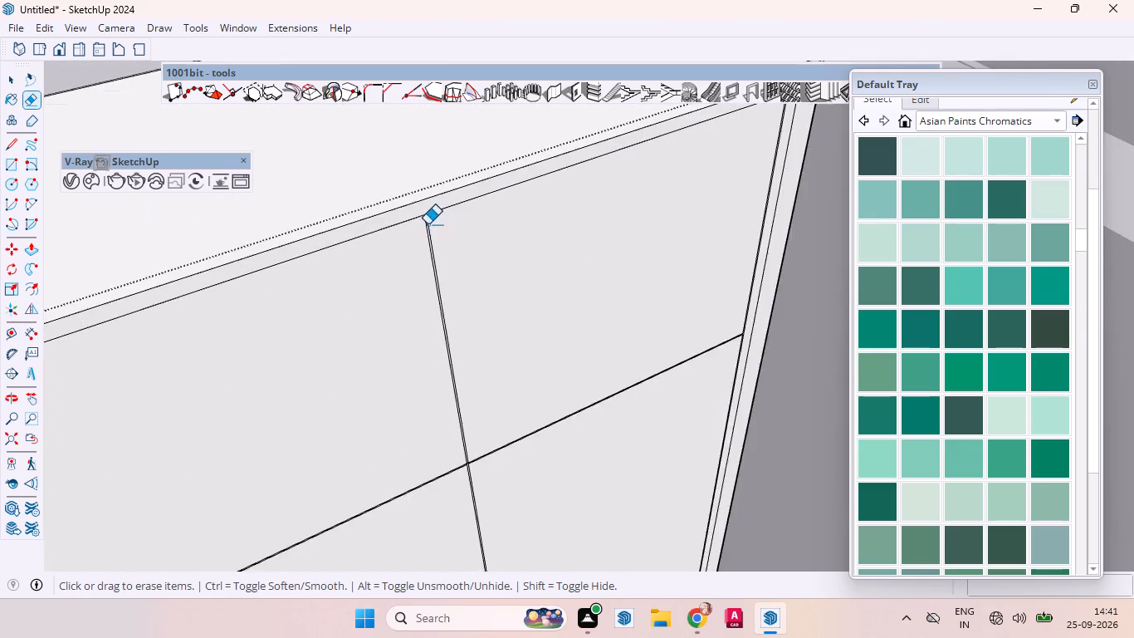
pyautogui.scroll(4, 428, 224)
pyautogui.scroll(-1, 428, 220)
pyautogui.scroll(15, 433, 212)
pyautogui.scroll(-17, 427, 227)
pyautogui.scroll(1, 456, 239)
pyautogui.scroll(-1, 456, 238)
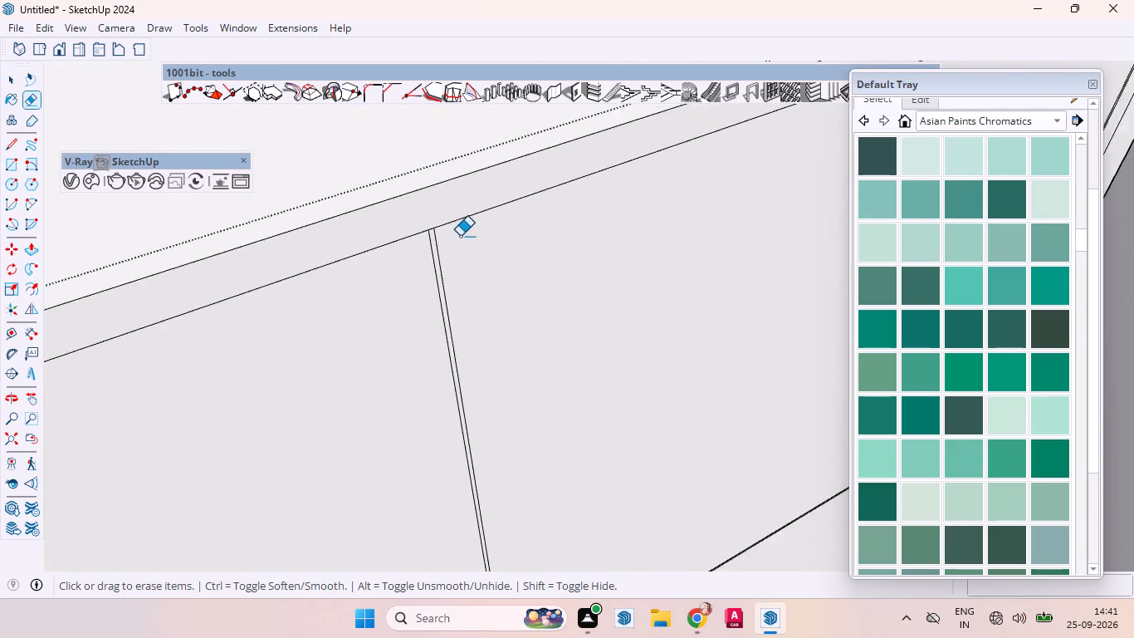
pyautogui.scroll(-5, 460, 236)
pyautogui.scroll(1, 459, 228)
pyautogui.scroll(-2, 460, 228)
pyautogui.scroll(2, 468, 228)
pyautogui.scroll(-4, 468, 228)
pyautogui.scroll(7, 486, 469)
pyautogui.scroll(-1, 487, 471)
pyautogui.scroll(2, 487, 471)
pyautogui.scroll(-1, 486, 468)
pyautogui.scroll(18, 481, 445)
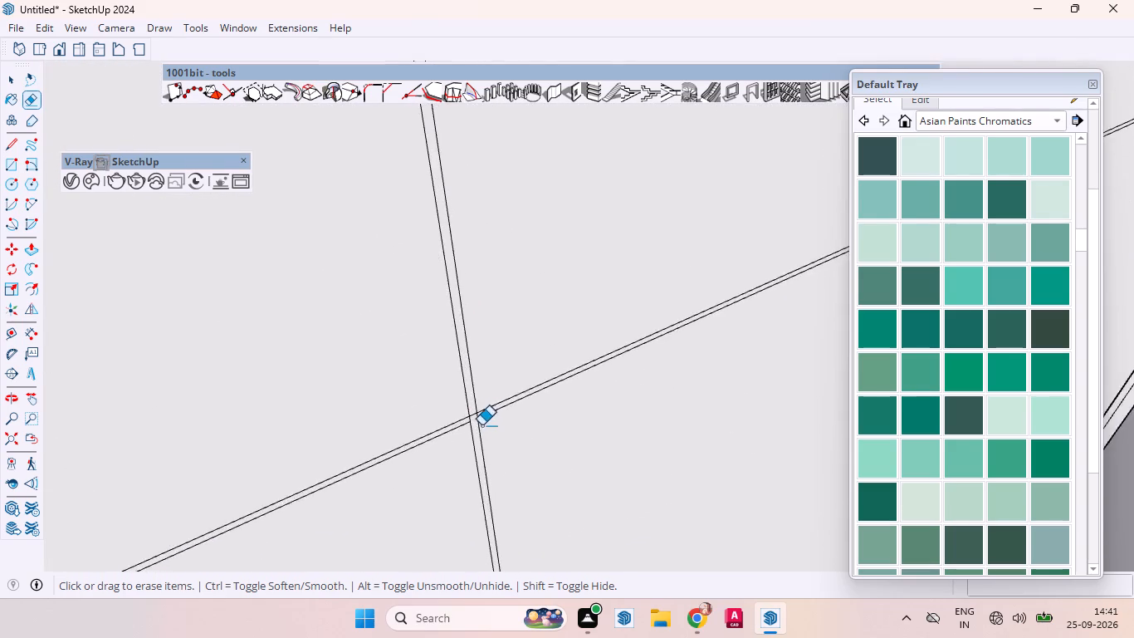
pyautogui.scroll(4, 481, 425)
pyautogui.scroll(-4, 481, 432)
pyautogui.scroll(3, 480, 426)
pyautogui.scroll(-1, 480, 426)
pyautogui.scroll(3, 478, 426)
pyautogui.scroll(-1, 471, 417)
pyautogui.scroll(5, 471, 417)
pyautogui.scroll(-1, 470, 416)
pyautogui.scroll(13, 473, 415)
pyautogui.scroll(-2, 466, 418)
pyautogui.scroll(6, 466, 414)
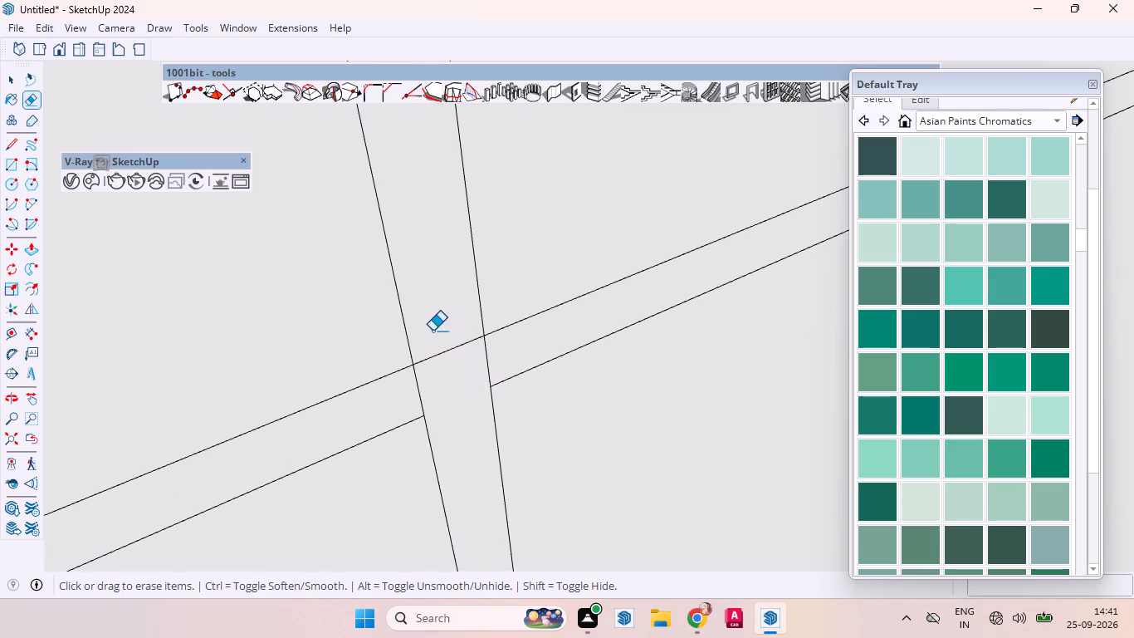
pyautogui.moveTo(432, 318); pyautogui.dragTo(381, 400)
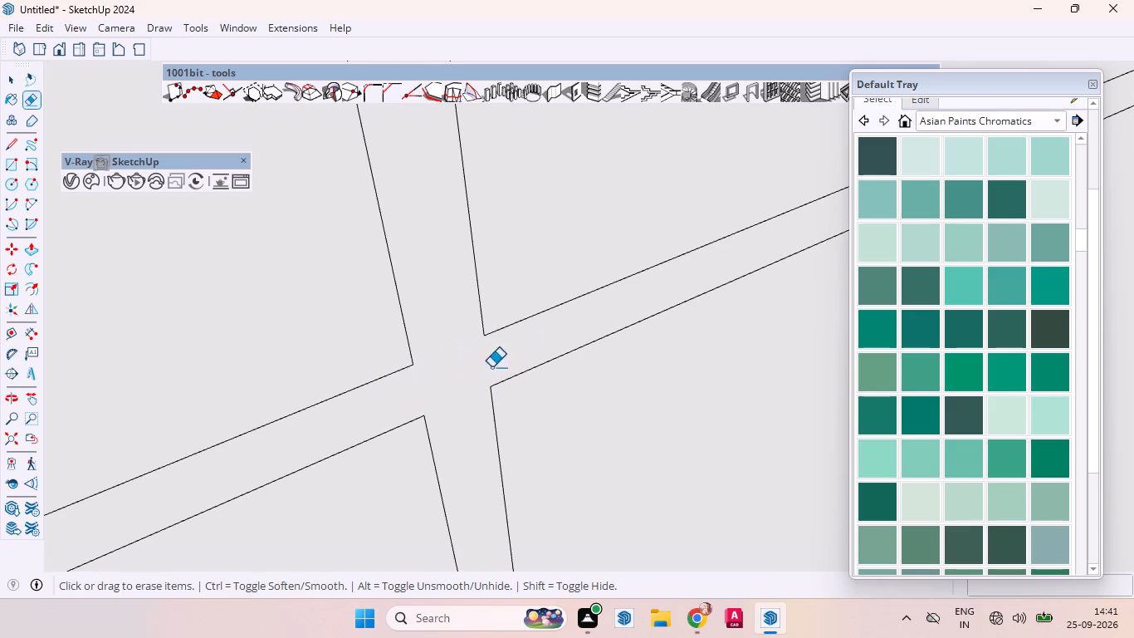
# Examine the gap crossings, the right inner edge junction and the upper right corner of the wide wardrobe front for leftover segments.
pyautogui.scroll(-3, 515, 347)
pyautogui.scroll(1, 513, 345)
pyautogui.scroll(-3, 513, 341)
pyautogui.scroll(1, 465, 328)
pyautogui.scroll(-7, 457, 328)
pyautogui.scroll(-8, 398, 383)
pyautogui.scroll(5, 419, 390)
pyautogui.scroll(-1, 483, 381)
pyautogui.scroll(1, 518, 375)
pyautogui.scroll(-10, 403, 361)
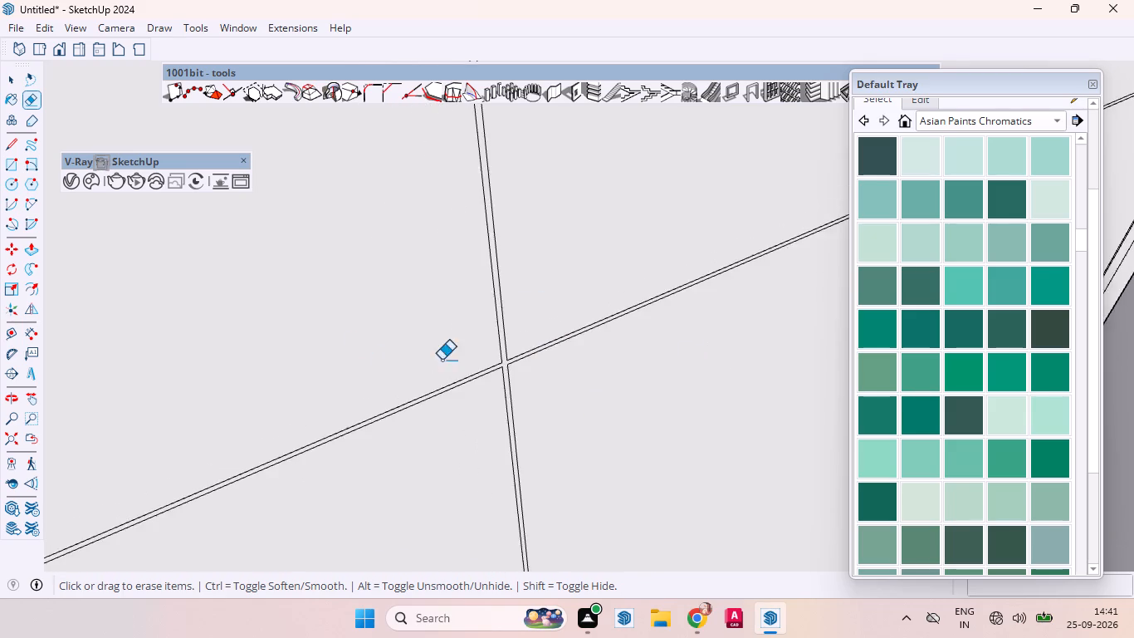
pyautogui.scroll(-14, 442, 360)
pyautogui.scroll(1, 659, 279)
pyautogui.scroll(-6, 662, 279)
pyautogui.scroll(1, 701, 278)
pyautogui.scroll(-1, 702, 278)
pyautogui.scroll(10, 369, 409)
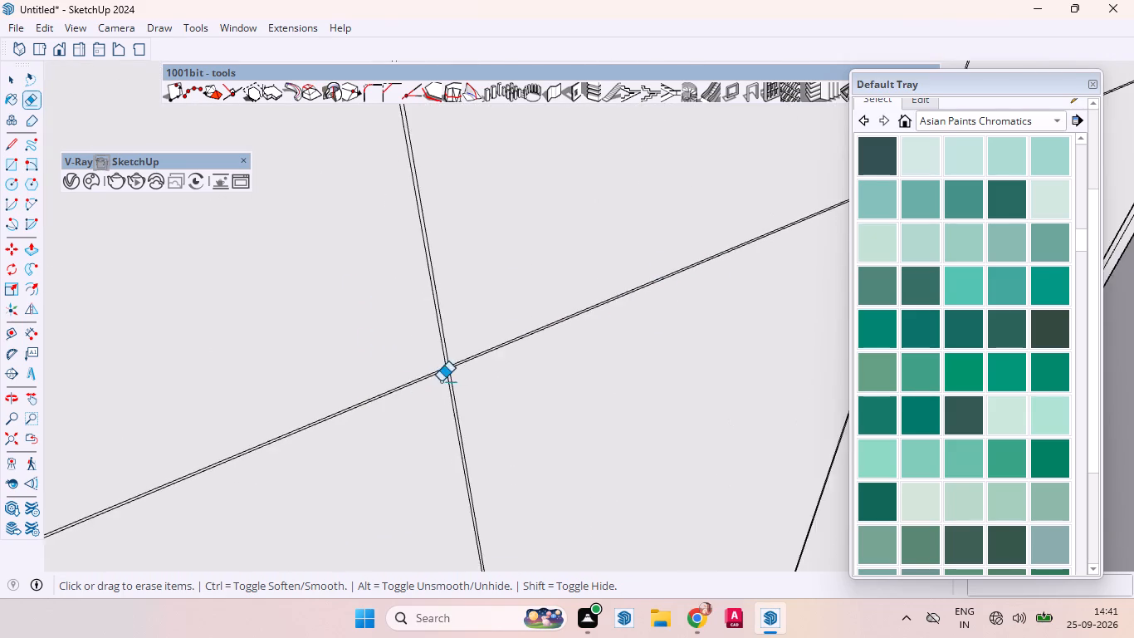
pyautogui.scroll(14, 441, 381)
pyautogui.scroll(-14, 383, 383)
pyautogui.scroll(1, 366, 372)
pyautogui.scroll(-9, 359, 373)
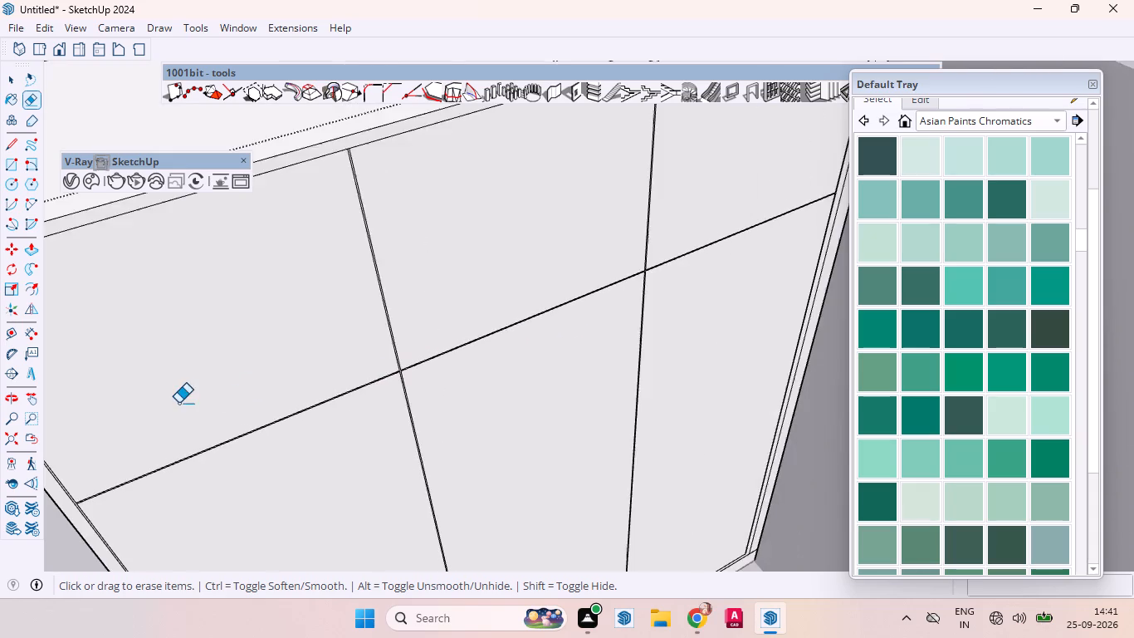
pyautogui.scroll(-5, 178, 403)
pyautogui.scroll(6, 721, 260)
pyautogui.scroll(-1, 709, 237)
pyautogui.scroll(8, 708, 236)
pyautogui.scroll(-1, 660, 197)
pyautogui.scroll(4, 658, 203)
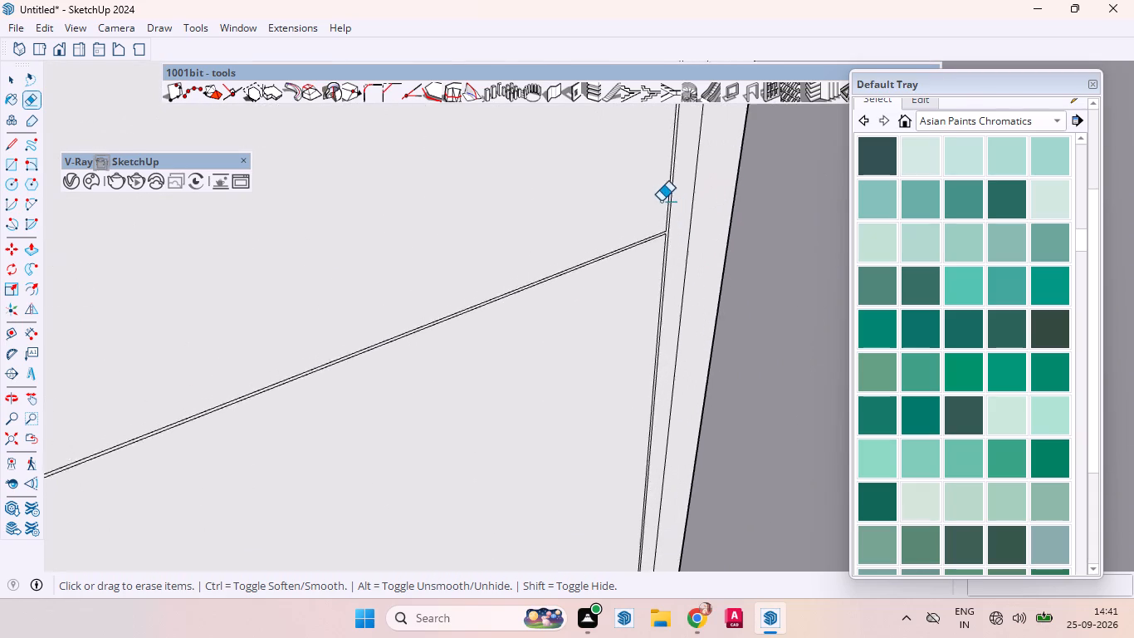
pyautogui.scroll(6, 661, 201)
pyautogui.scroll(-7, 692, 247)
pyautogui.scroll(5, 639, 218)
pyautogui.scroll(-9, 643, 218)
pyautogui.scroll(3, 696, 262)
pyautogui.scroll(-4, 698, 272)
pyautogui.scroll(1, 701, 321)
pyautogui.scroll(-6, 701, 325)
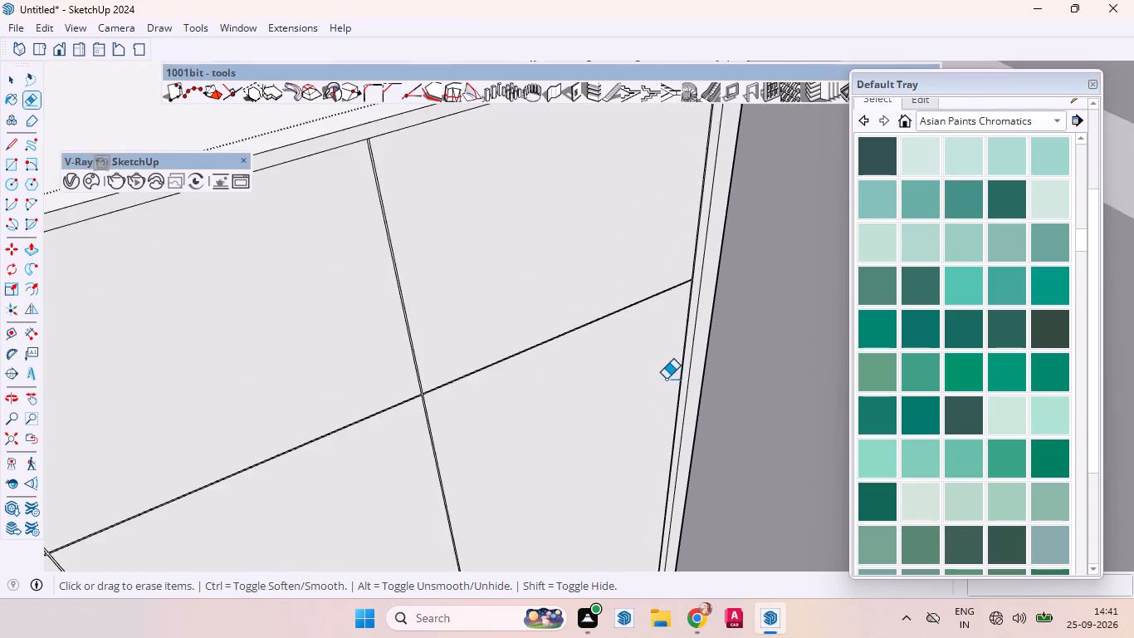
pyautogui.scroll(-5, 666, 379)
pyautogui.scroll(2, 685, 297)
pyautogui.scroll(-1, 687, 288)
pyautogui.scroll(14, 687, 286)
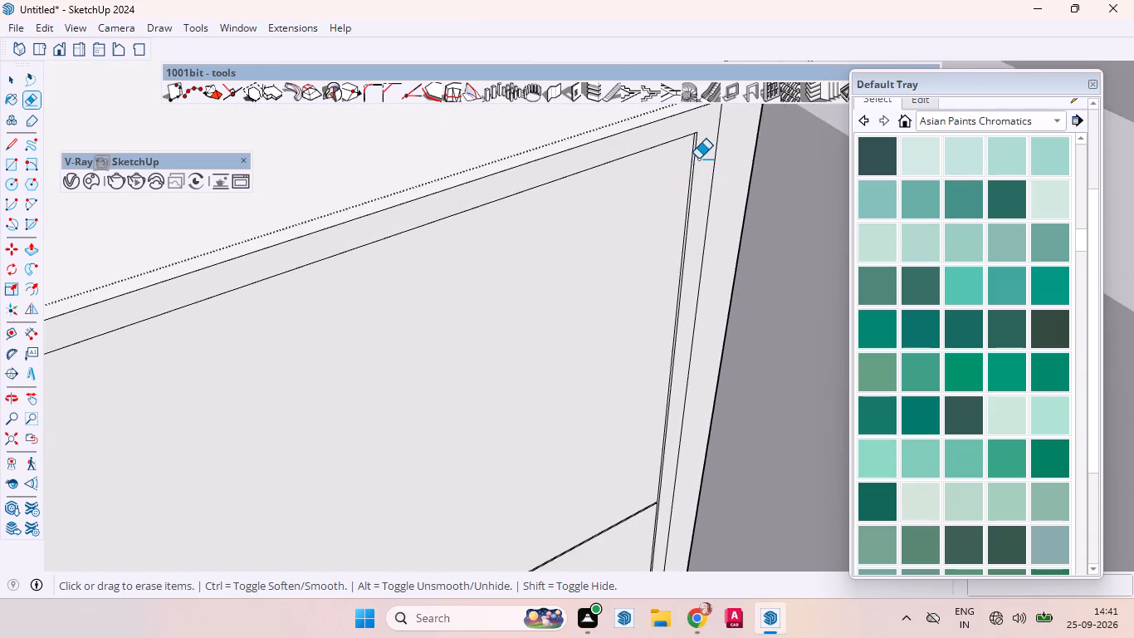
pyautogui.scroll(-1, 698, 159)
pyautogui.scroll(3, 698, 159)
# Copy the three segments of the wide wardrobe front's top inner edge 3 mm downward along the vertical axis.
pyautogui.press('space')
pyautogui.scroll(-2, 657, 218)
pyautogui.scroll(1, 688, 229)
pyautogui.scroll(-4, 690, 230)
pyautogui.scroll(-3, 601, 249)
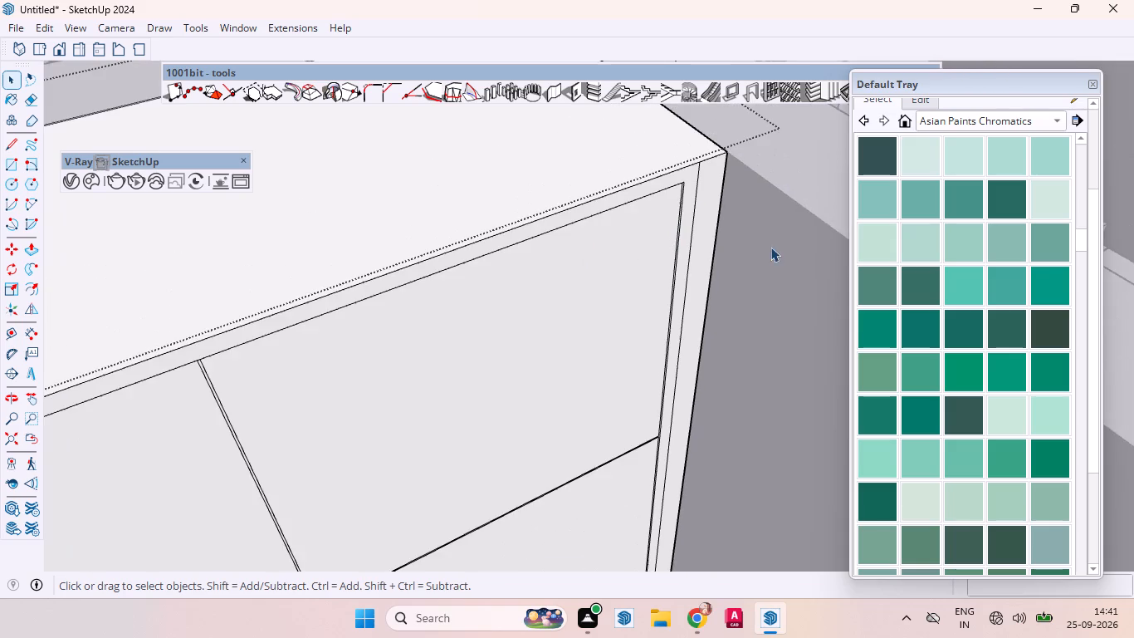
pyautogui.scroll(-4, 574, 257)
pyautogui.keyDown('ctrl'); pyautogui.click(433, 301); pyautogui.keyUp('ctrl')
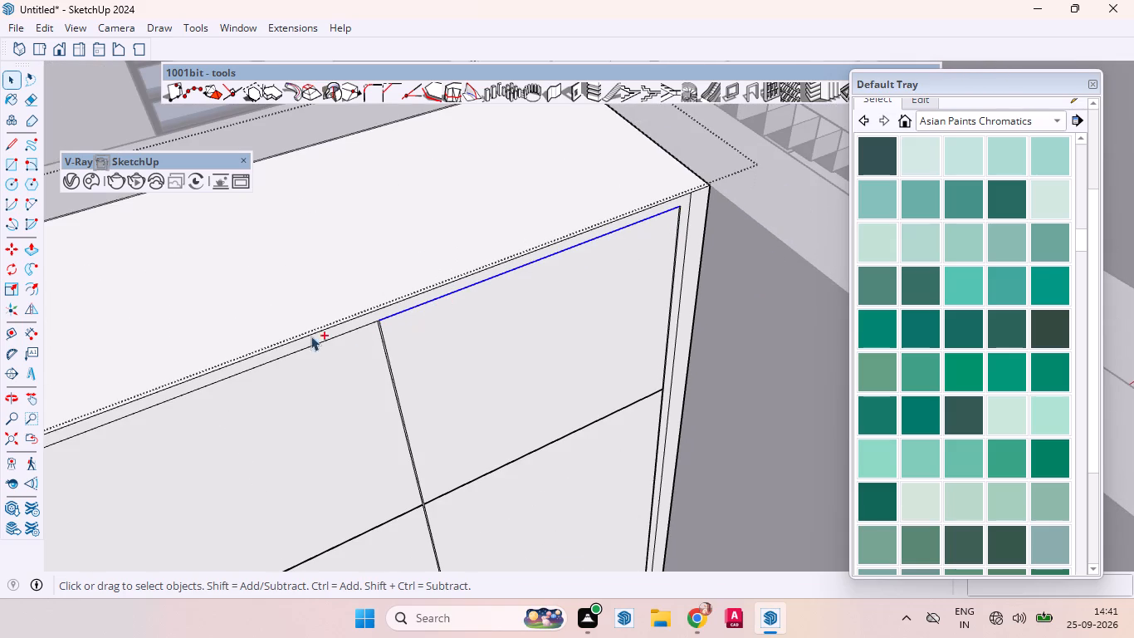
pyautogui.keyDown('ctrl'); pyautogui.click(317, 345); pyautogui.keyUp('ctrl')
pyautogui.keyDown('ctrl'); pyautogui.scroll(-4, 603, 305); pyautogui.keyUp('ctrl')
pyautogui.keyDown('ctrl'); pyautogui.scroll(1, 660, 295); pyautogui.keyUp('ctrl')
pyautogui.keyDown('ctrl'); pyautogui.scroll(-1, 660, 295); pyautogui.keyUp('ctrl')
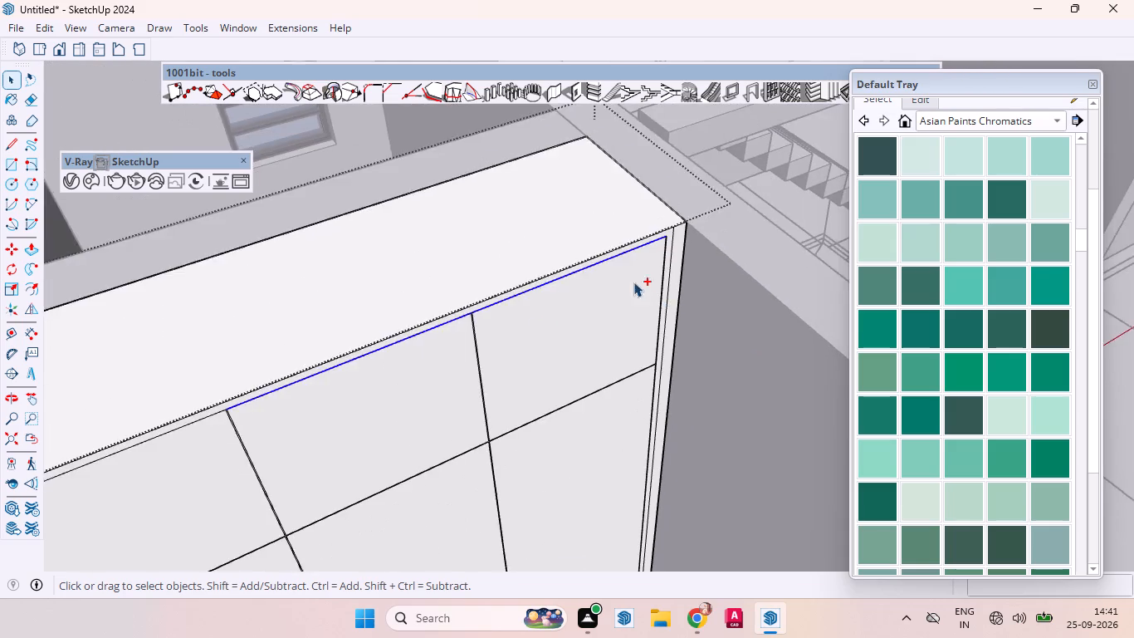
pyautogui.keyDown('ctrl'); pyautogui.scroll(-1, 633, 282); pyautogui.keyUp('ctrl')
pyautogui.keyDown('ctrl'); pyautogui.scroll(2, 677, 276); pyautogui.keyUp('ctrl')
pyautogui.keyDown('ctrl'); pyautogui.scroll(-2, 681, 276); pyautogui.keyUp('ctrl')
pyautogui.keyDown('ctrl'); pyautogui.scroll(1, 704, 272); pyautogui.keyUp('ctrl')
pyautogui.keyDown('ctrl'); pyautogui.scroll(-1, 709, 272); pyautogui.keyUp('ctrl')
pyautogui.keyDown('ctrl'); pyautogui.scroll(3, 257, 407); pyautogui.keyUp('ctrl')
pyautogui.keyDown('ctrl'); pyautogui.scroll(-3, 263, 410); pyautogui.keyUp('ctrl')
pyautogui.keyDown('ctrl'); pyautogui.scroll(9, 266, 410); pyautogui.keyUp('ctrl')
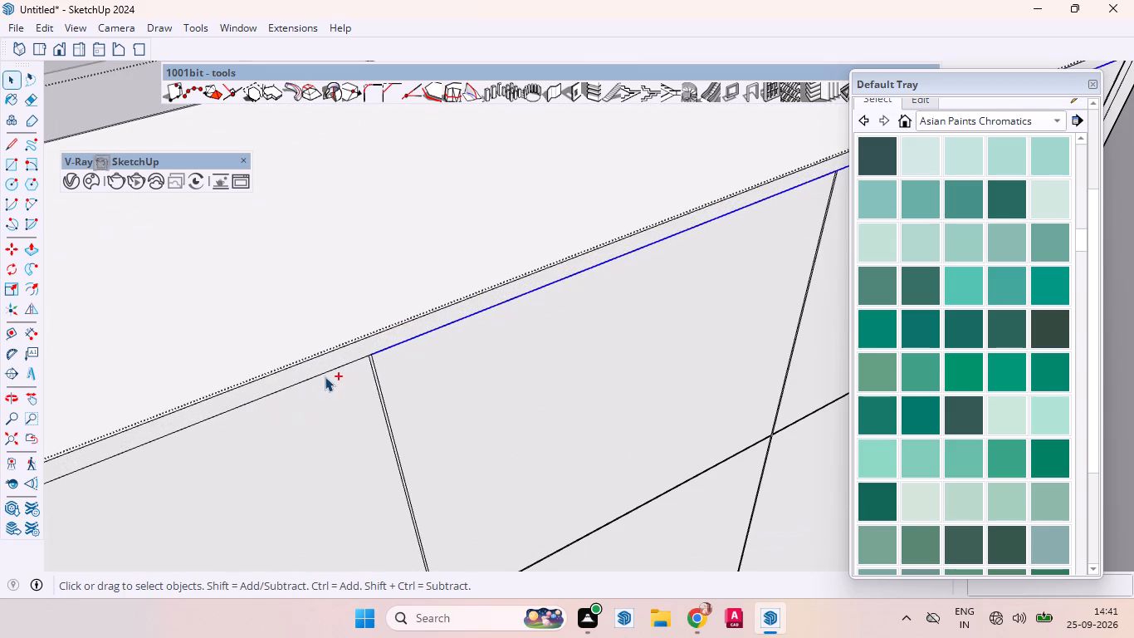
pyautogui.keyDown('ctrl'); pyautogui.click(323, 375); pyautogui.keyUp('ctrl')
pyautogui.press('m')
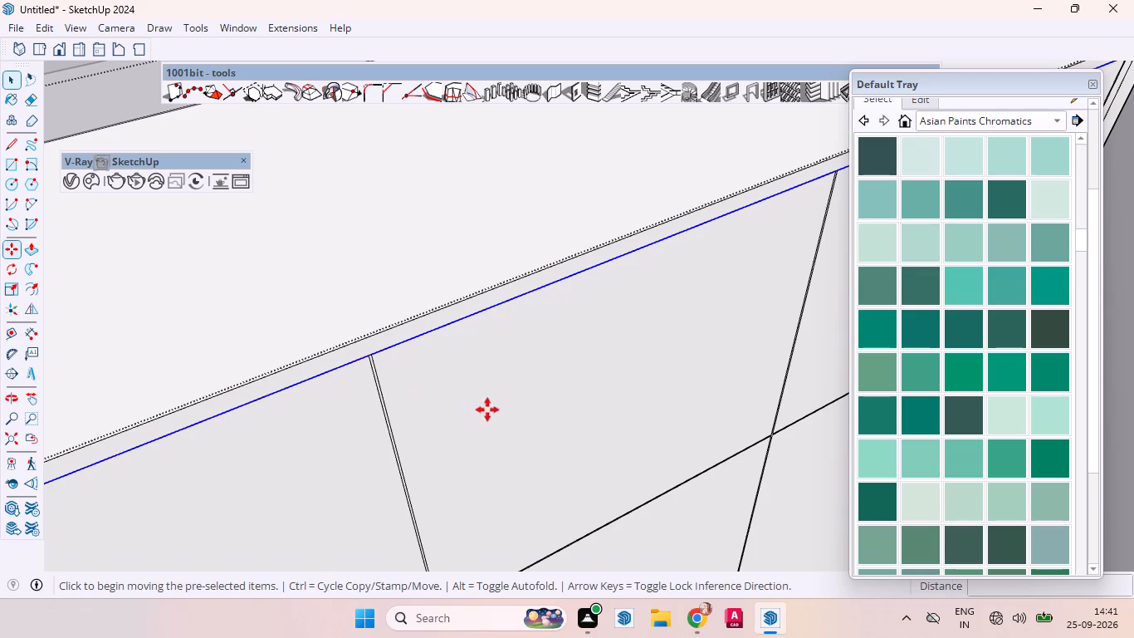
pyautogui.scroll(6, 398, 357)
pyautogui.scroll(-1, 396, 358)
pyautogui.scroll(2, 396, 358)
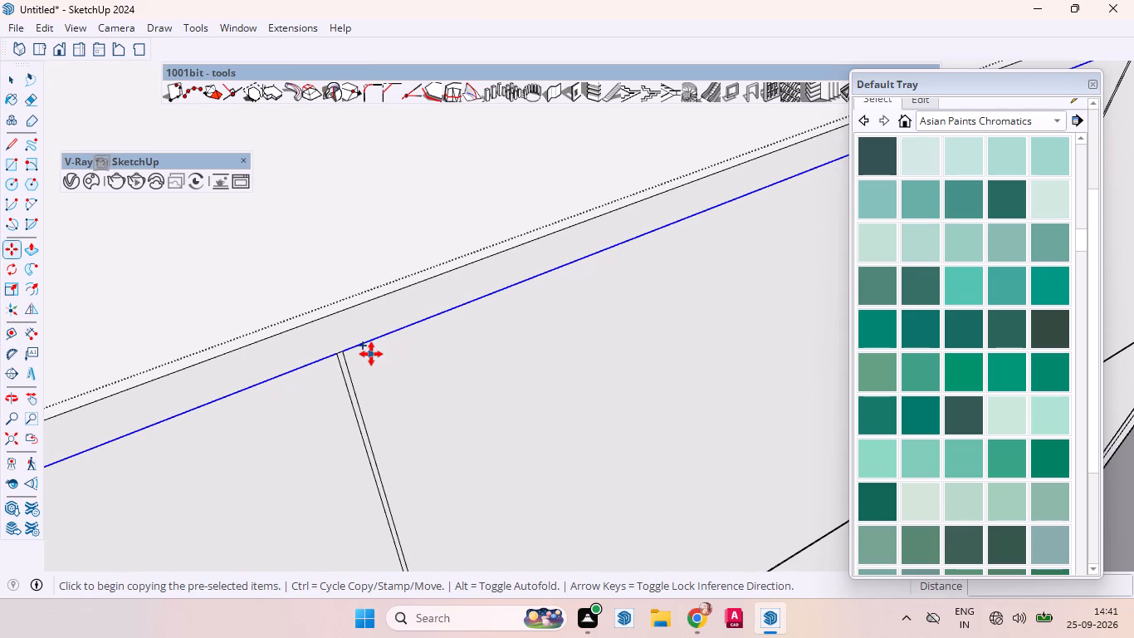
pyautogui.click(371, 353)
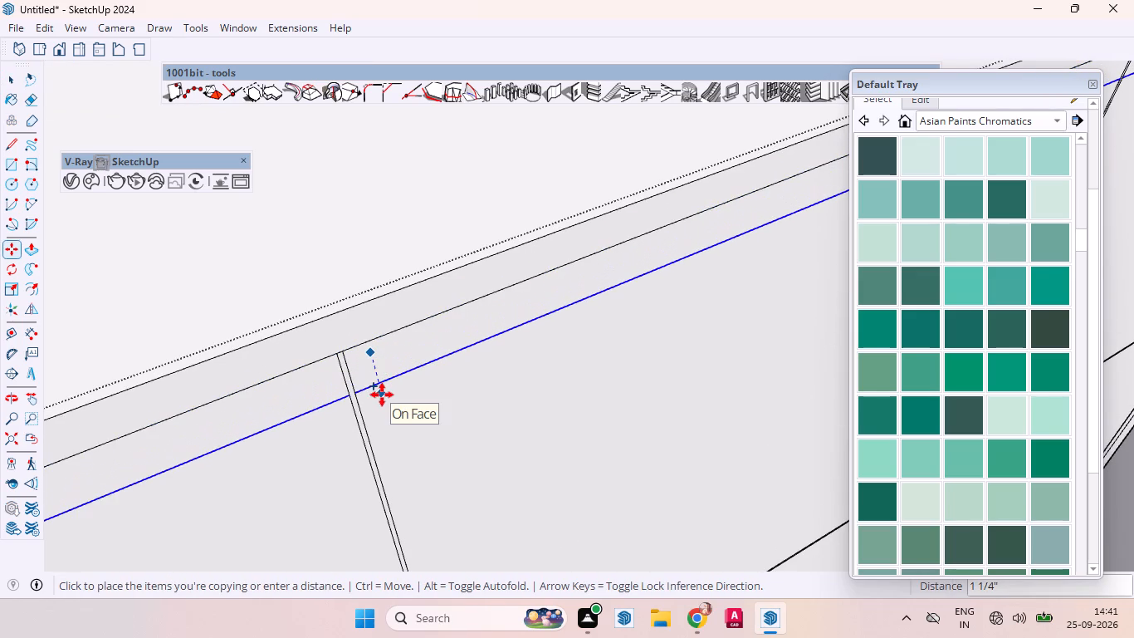
pyautogui.press('Up')
pyautogui.write('3mm')
pyautogui.press('Return')
pyautogui.press('space')
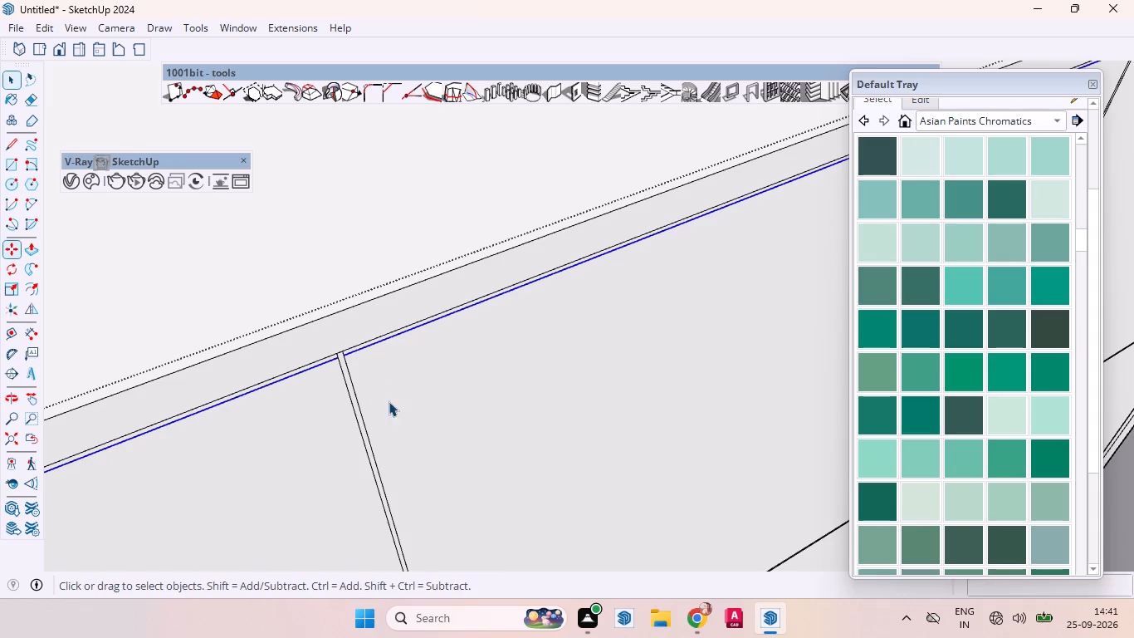
# Erase the short vertical segments where the left divider gap meets the top gap on the wide wardrobe front.
pyautogui.click(23, 106)
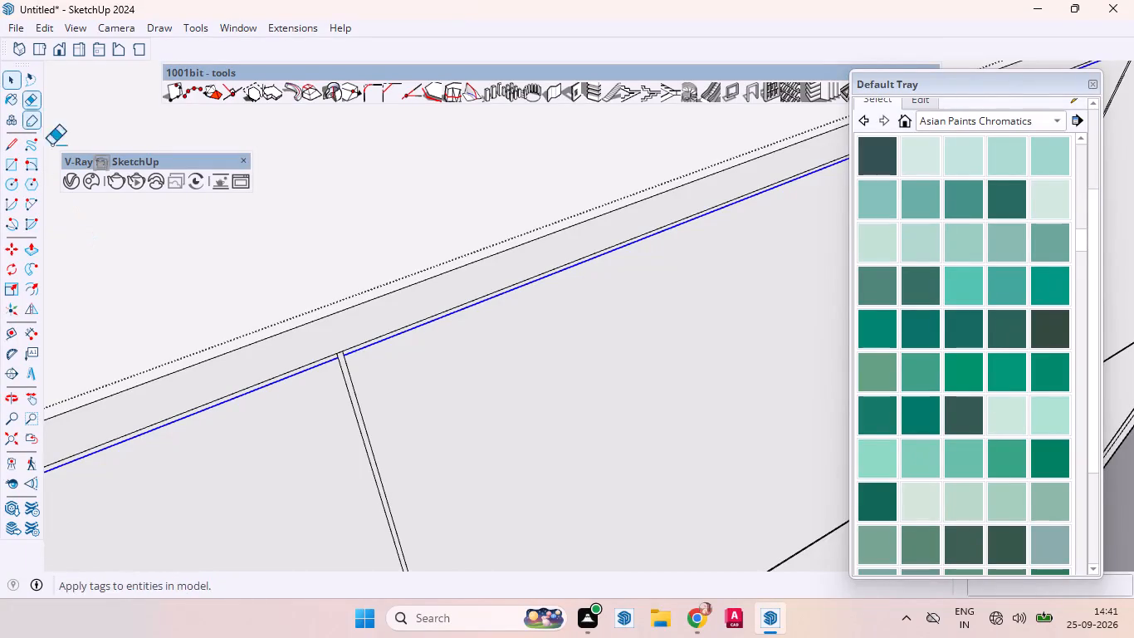
pyautogui.scroll(6, 298, 405)
pyautogui.scroll(-3, 372, 366)
pyautogui.scroll(13, 371, 365)
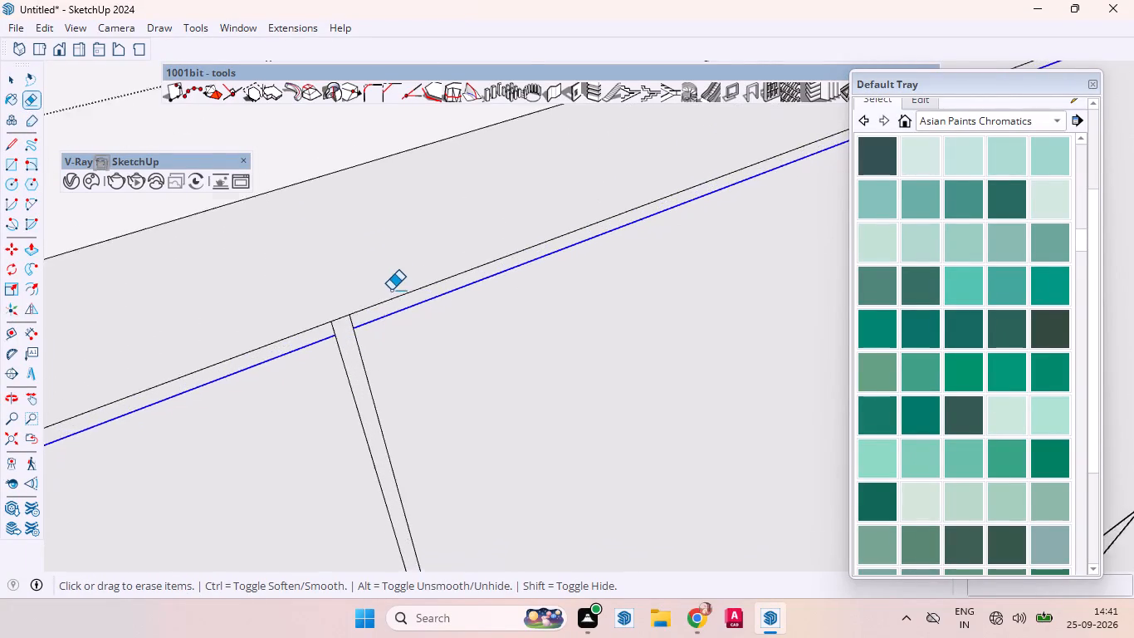
pyautogui.scroll(6, 391, 290)
pyautogui.scroll(-2, 364, 305)
pyautogui.scroll(17, 364, 305)
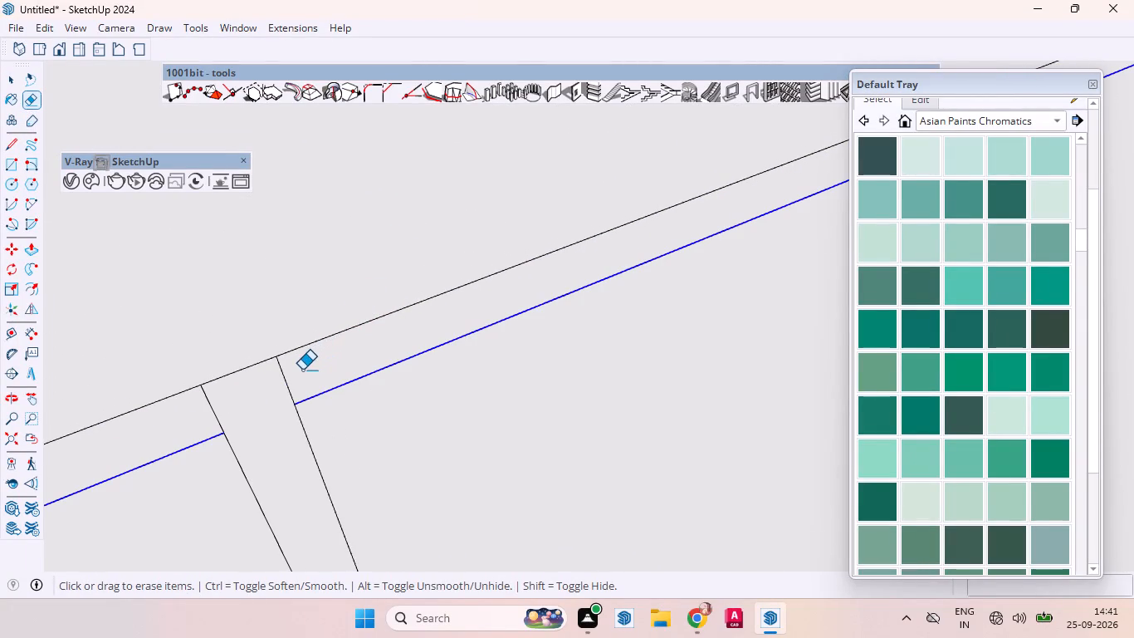
pyautogui.moveTo(302, 370); pyautogui.dragTo(186, 420)
# Erase the short vertical segment where the top gap meets the left edge gap at the wide wardrobe front's upper left corner.
pyautogui.scroll(-3, 365, 356)
pyautogui.scroll(3, 359, 361)
pyautogui.scroll(-7, 358, 362)
pyautogui.scroll(1, 462, 326)
pyautogui.scroll(-2, 458, 326)
pyautogui.scroll(1, 457, 326)
pyautogui.scroll(-19, 455, 326)
pyautogui.scroll(2, 677, 234)
pyautogui.scroll(-16, 679, 232)
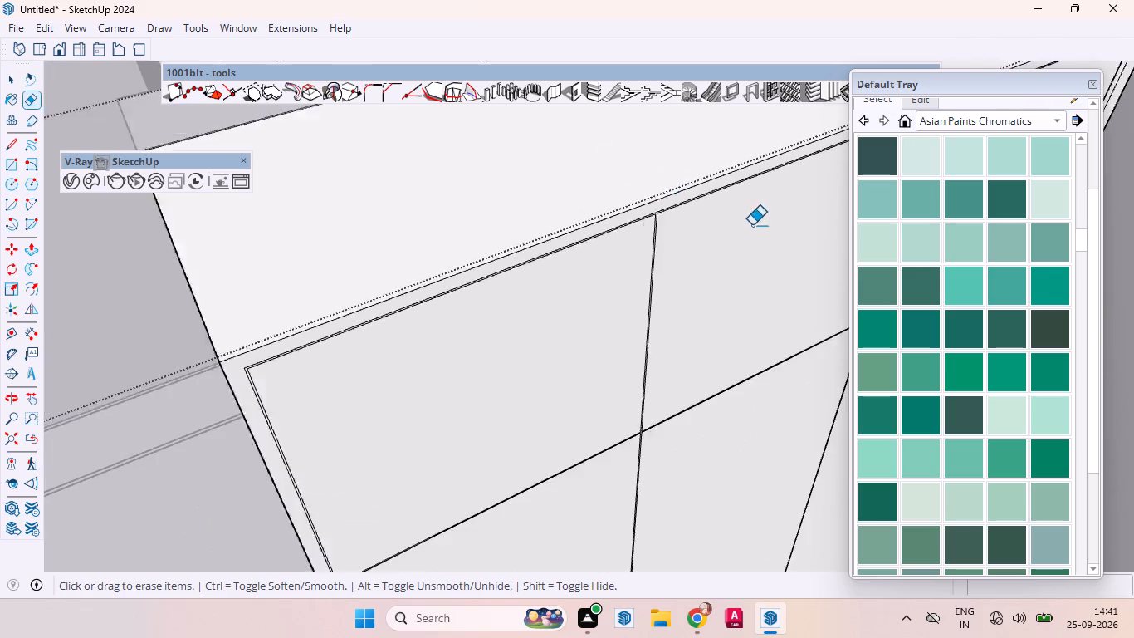
pyautogui.scroll(-5, 752, 225)
pyautogui.scroll(13, 447, 323)
pyautogui.scroll(-1, 429, 326)
pyautogui.scroll(4, 429, 326)
pyautogui.scroll(-1, 422, 302)
pyautogui.scroll(5, 422, 302)
pyautogui.scroll(-1, 422, 299)
pyautogui.scroll(9, 422, 299)
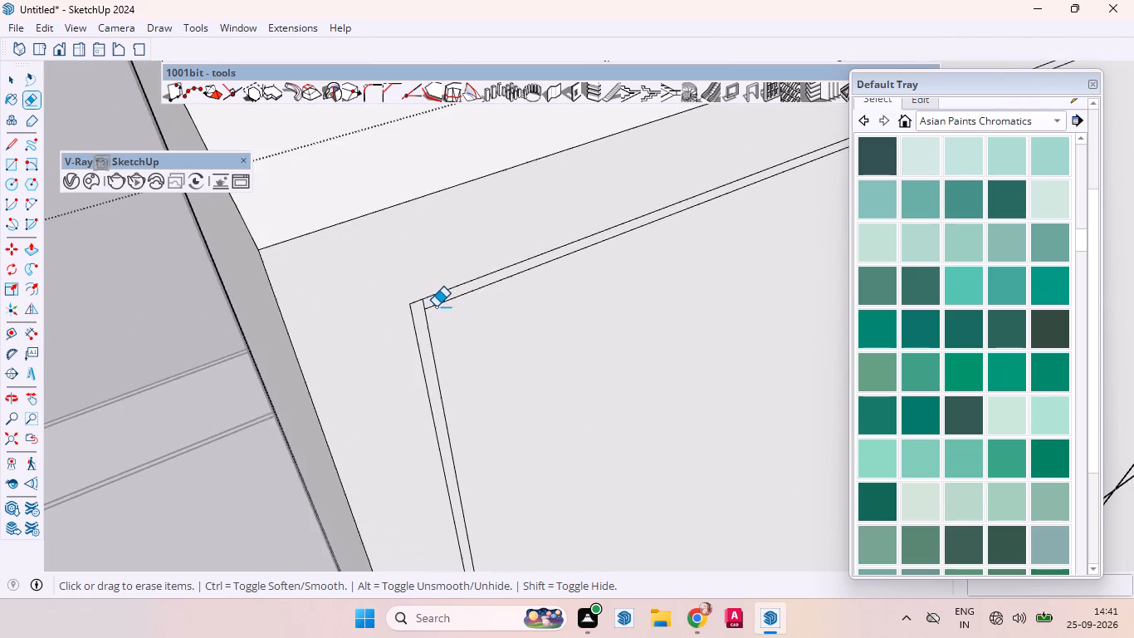
pyautogui.scroll(18, 436, 307)
pyautogui.moveTo(423, 278); pyautogui.dragTo(357, 309)
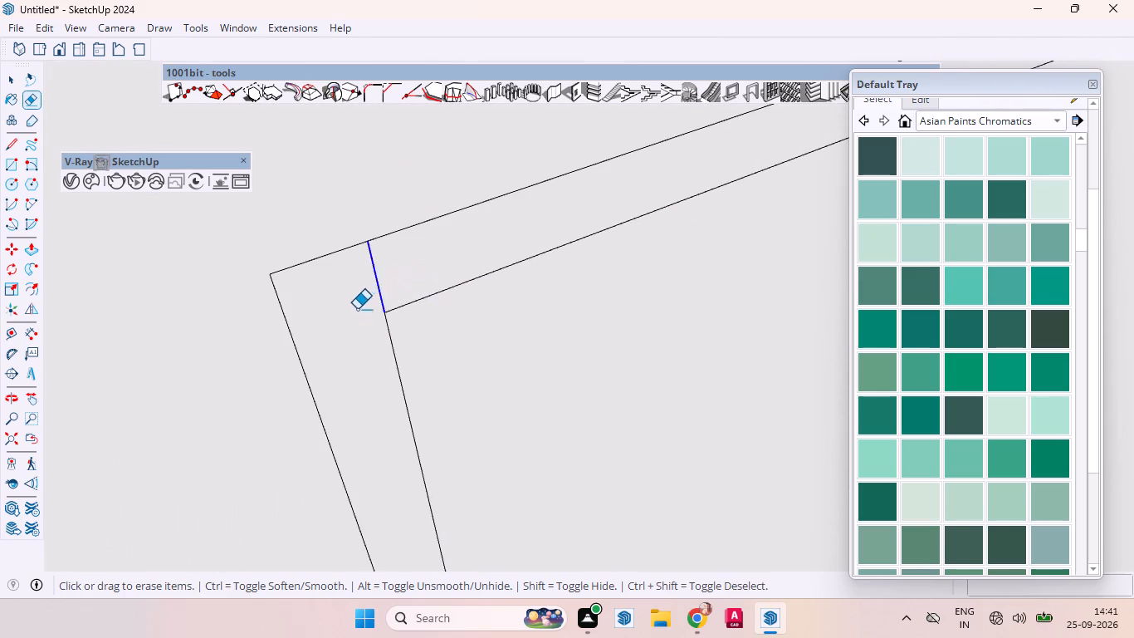
# Erase the short segment crossing the top gap at the wide wardrobe front's upper left corner.
pyautogui.moveTo(357, 309); pyautogui.dragTo(354, 321)
# Erase the two short vertical segments where the right divider gap meets the top gap on the wide wardrobe front.
pyautogui.scroll(1, 413, 308)
pyautogui.scroll(-4, 407, 308)
pyautogui.scroll(1, 388, 308)
pyautogui.scroll(-11, 385, 308)
pyautogui.scroll(-16, 323, 318)
pyautogui.scroll(1, 156, 366)
pyautogui.scroll(-2, 155, 366)
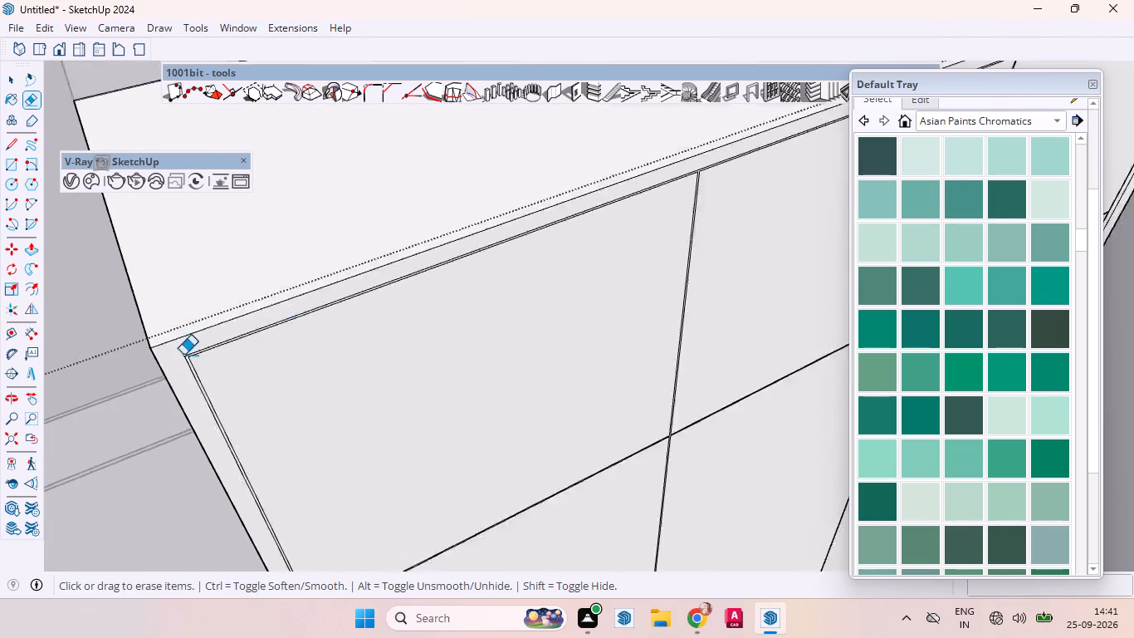
pyautogui.scroll(-3, 183, 355)
pyautogui.scroll(1, 291, 332)
pyautogui.scroll(-12, 291, 332)
pyautogui.scroll(7, 328, 317)
pyautogui.scroll(-1, 369, 292)
pyautogui.scroll(8, 379, 269)
pyautogui.scroll(-1, 443, 244)
pyautogui.scroll(3, 443, 244)
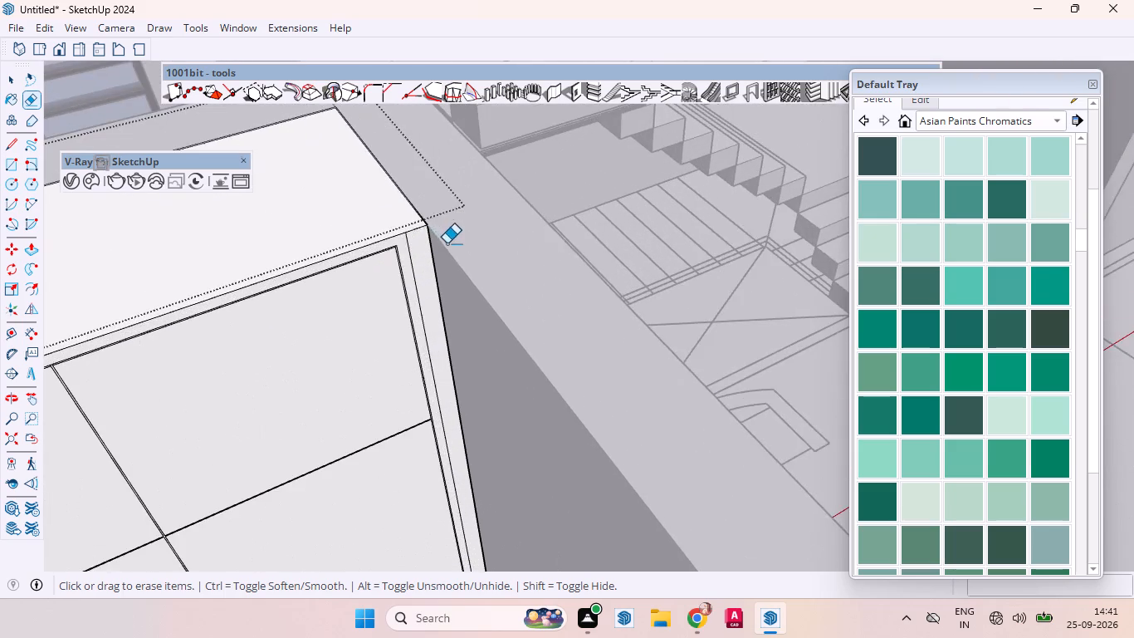
pyautogui.scroll(-4, 427, 272)
pyautogui.scroll(1, 506, 262)
pyautogui.scroll(-2, 515, 261)
pyautogui.scroll(4, 334, 275)
pyautogui.scroll(-1, 338, 275)
pyautogui.scroll(15, 338, 275)
pyautogui.moveTo(234, 411); pyautogui.dragTo(232, 367, button='middle')
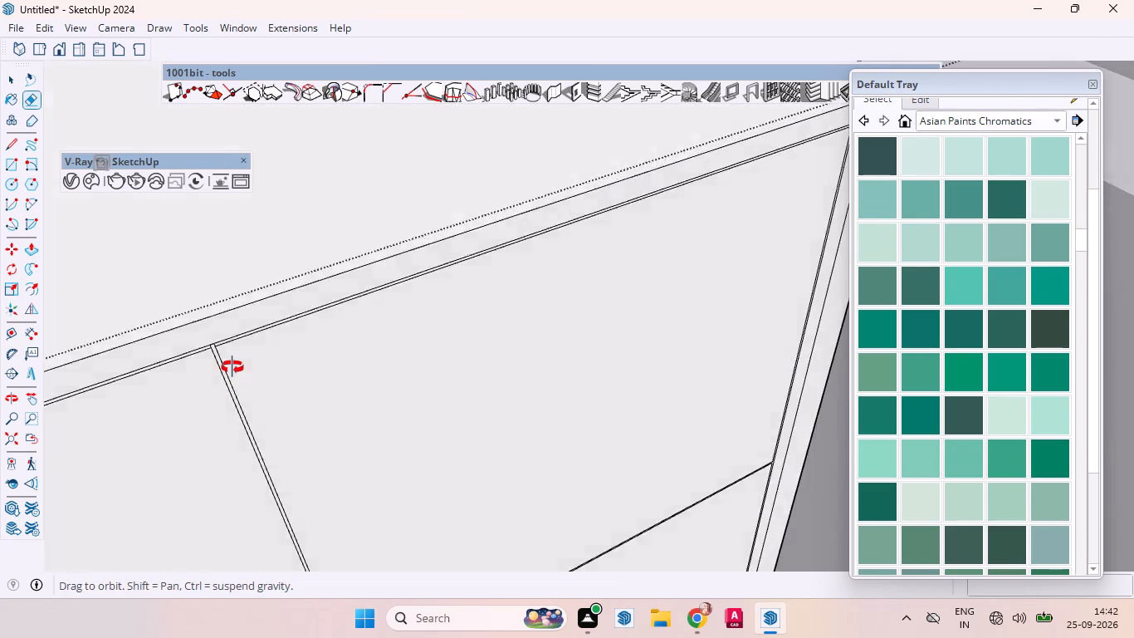
pyautogui.moveTo(232, 367); pyautogui.dragTo(238, 357, button='middle')
pyautogui.scroll(3, 233, 287)
pyautogui.scroll(-1, 233, 286)
pyautogui.scroll(6, 233, 286)
pyautogui.scroll(-4, 216, 312)
pyautogui.scroll(4, 216, 312)
pyautogui.scroll(-2, 216, 312)
pyautogui.scroll(16, 214, 312)
pyautogui.scroll(-1, 214, 306)
pyautogui.scroll(1, 214, 306)
pyautogui.scroll(-1, 214, 306)
pyautogui.scroll(5, 214, 303)
pyautogui.scroll(-1, 213, 302)
pyautogui.scroll(3, 213, 302)
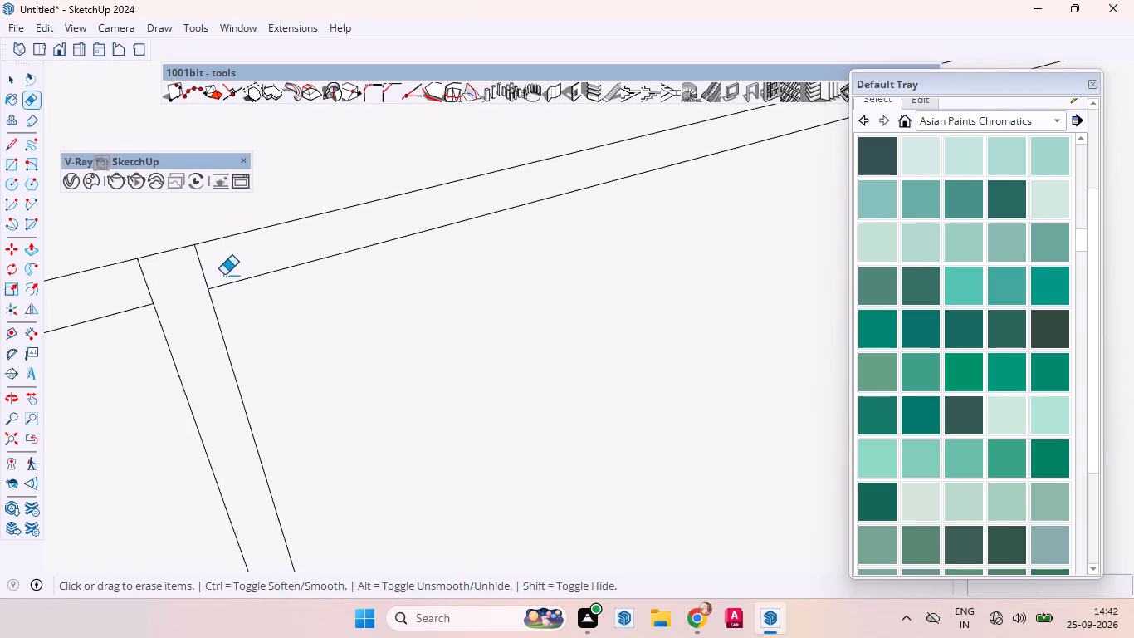
pyautogui.moveTo(229, 257); pyautogui.dragTo(130, 287)
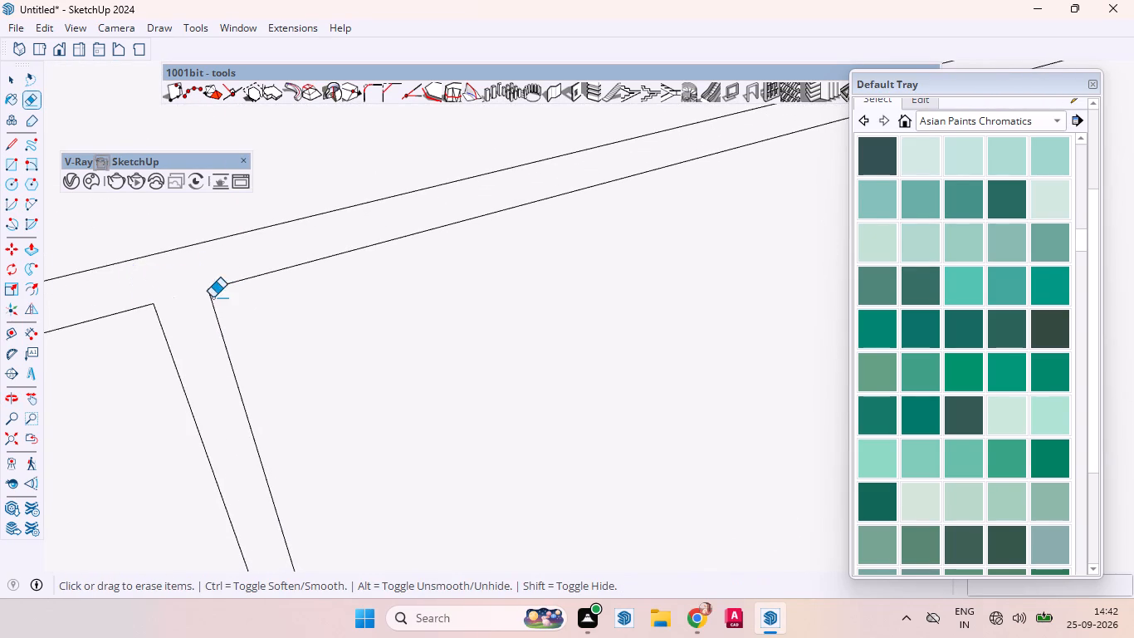
# Erase the short vertical segment where the top gap meets the right edge gap at the wide wardrobe front's upper right corner.
pyautogui.scroll(-2, 227, 295)
pyautogui.scroll(1, 225, 296)
pyautogui.scroll(-5, 222, 297)
pyautogui.scroll(1, 373, 303)
pyautogui.scroll(-5, 373, 303)
pyautogui.scroll(3, 373, 303)
pyautogui.scroll(-13, 359, 303)
pyautogui.scroll(1, 291, 301)
pyautogui.scroll(-6, 315, 274)
pyautogui.scroll(1, 296, 286)
pyautogui.scroll(-15, 293, 287)
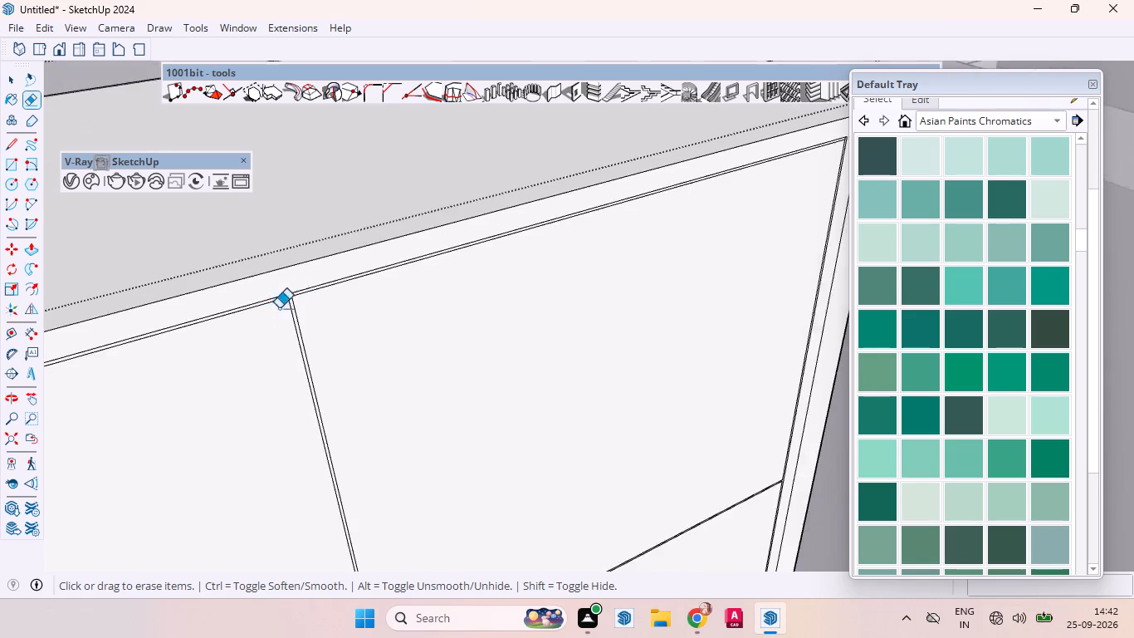
pyautogui.scroll(15, 677, 193)
pyautogui.scroll(-1, 661, 186)
pyautogui.scroll(11, 661, 186)
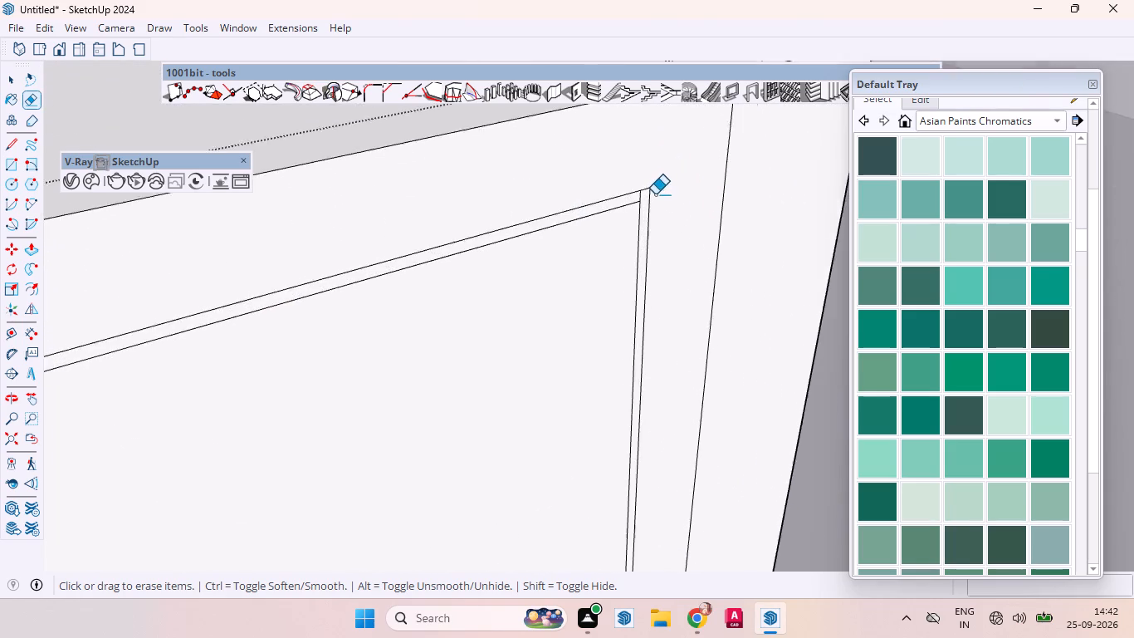
pyautogui.scroll(12, 655, 194)
pyautogui.moveTo(606, 189); pyautogui.dragTo(542, 189)
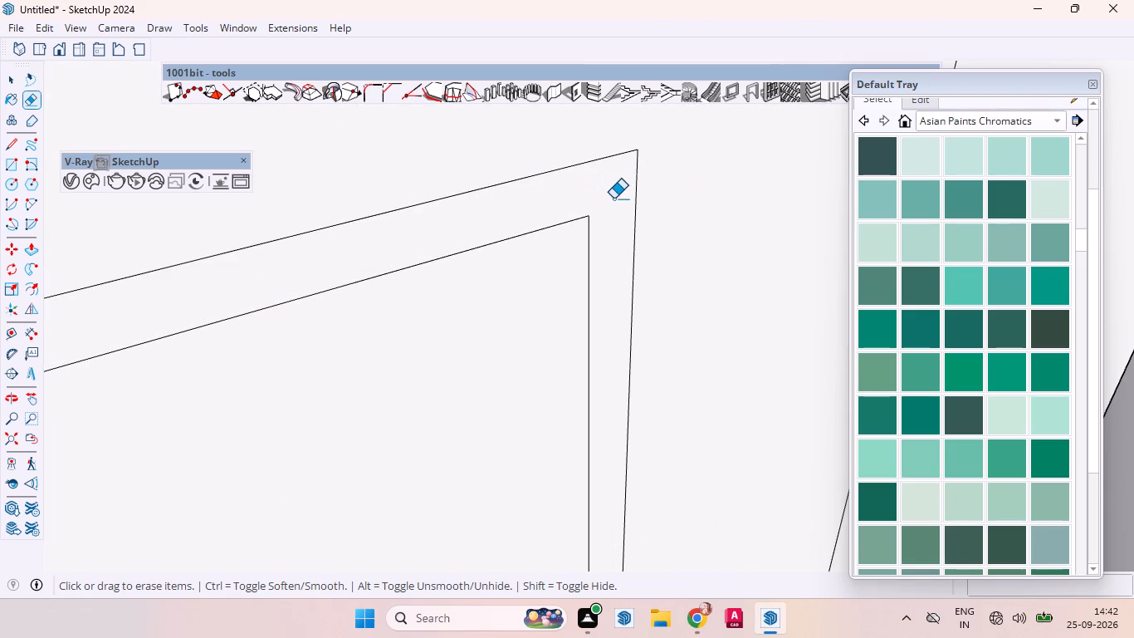
# Push the connected gap face of the wide wardrobe front inward by 18 mm.
pyautogui.press('space')
pyautogui.click(608, 204)
pyautogui.scroll(-4, 646, 193)
pyautogui.scroll(1, 652, 192)
pyautogui.scroll(-10, 653, 191)
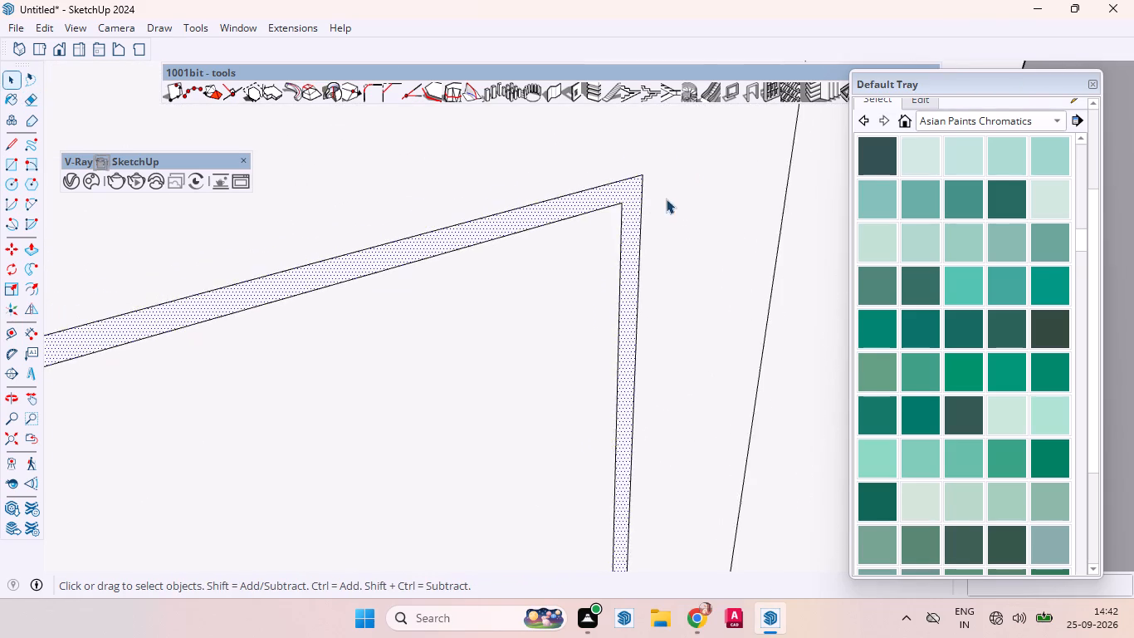
pyautogui.scroll(-7, 666, 199)
pyautogui.scroll(17, 656, 176)
pyautogui.press('p')
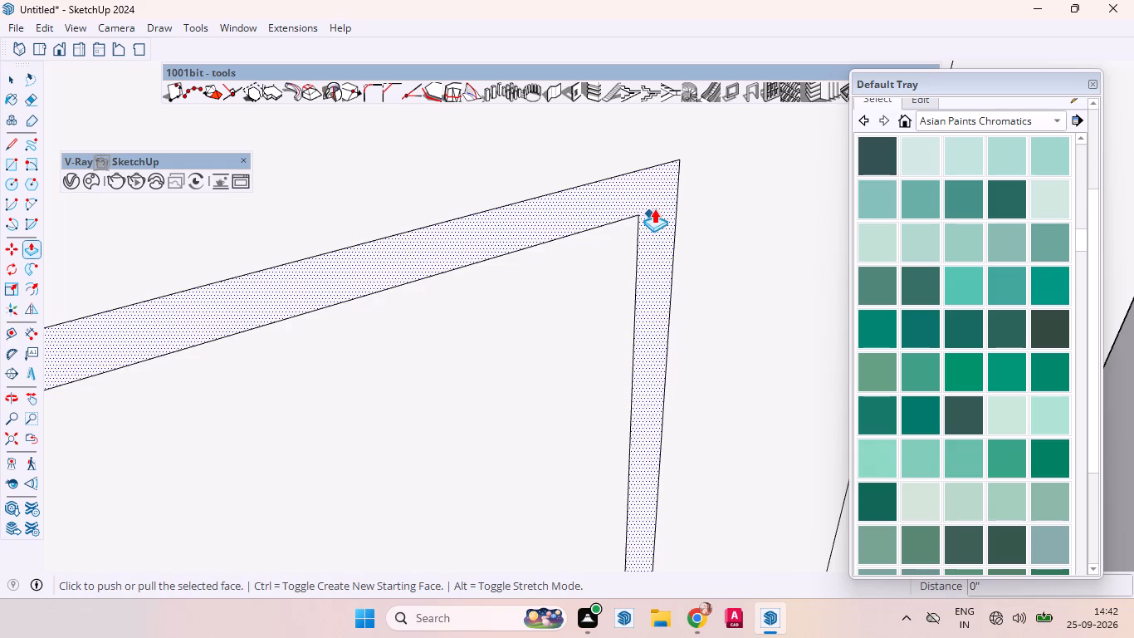
pyautogui.scroll(5, 657, 201)
pyautogui.moveTo(658, 201); pyautogui.dragTo(621, 184)
pyautogui.write('18mm')
pyautogui.press('Return')
pyautogui.press('space')
# Examine the recessed gaps at the wide wardrobe front's upper right corner, divider crossings and left edge.
pyautogui.scroll(-1, 707, 209)
pyautogui.scroll(1, 707, 208)
pyautogui.scroll(-17, 707, 206)
pyautogui.scroll(1, 673, 192)
pyautogui.scroll(-3, 676, 192)
pyautogui.scroll(4, 689, 191)
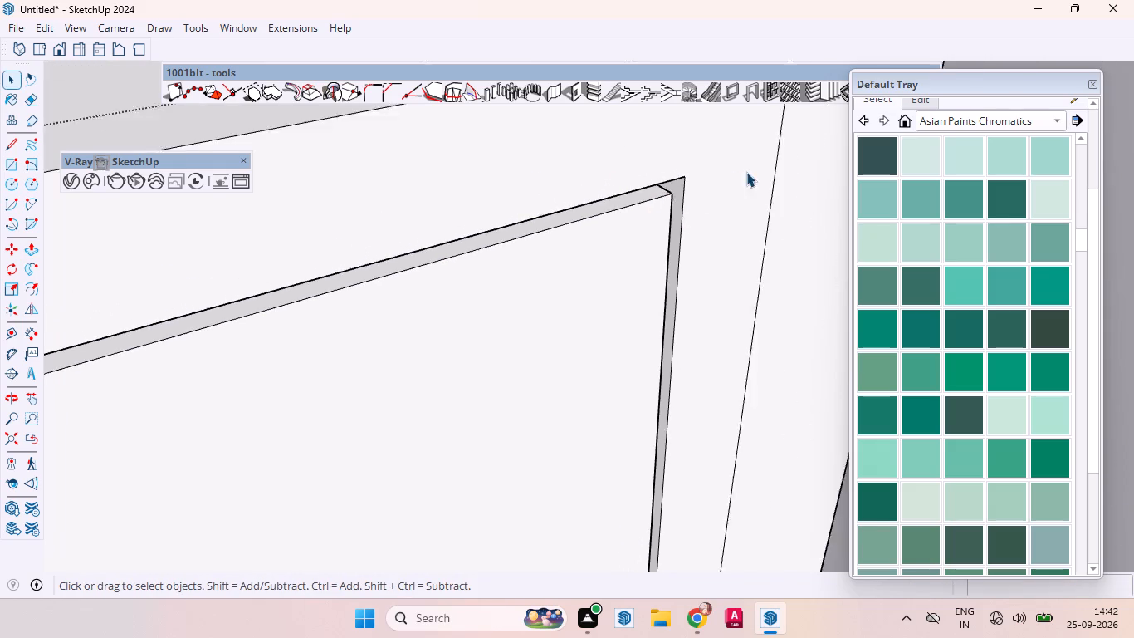
pyautogui.scroll(-8, 770, 170)
pyautogui.scroll(1, 763, 174)
pyautogui.scroll(-20, 765, 174)
pyautogui.scroll(-4, 765, 174)
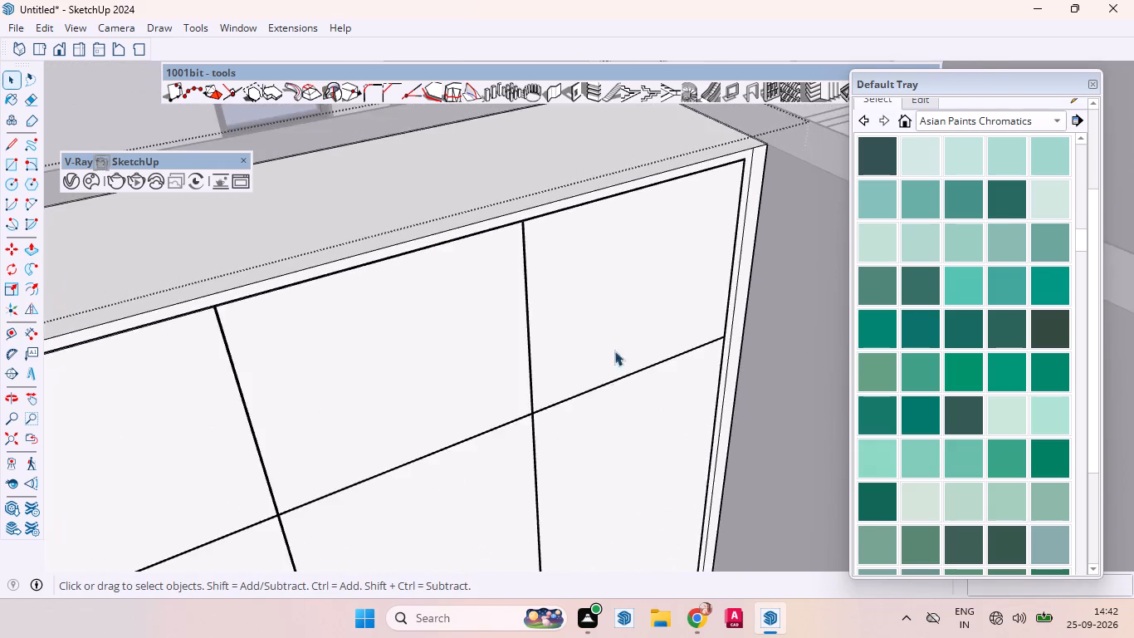
pyautogui.scroll(7, 553, 415)
pyautogui.scroll(-1, 476, 467)
pyautogui.scroll(1, 545, 410)
pyautogui.scroll(-1, 547, 408)
pyautogui.scroll(16, 548, 408)
pyautogui.scroll(-14, 514, 349)
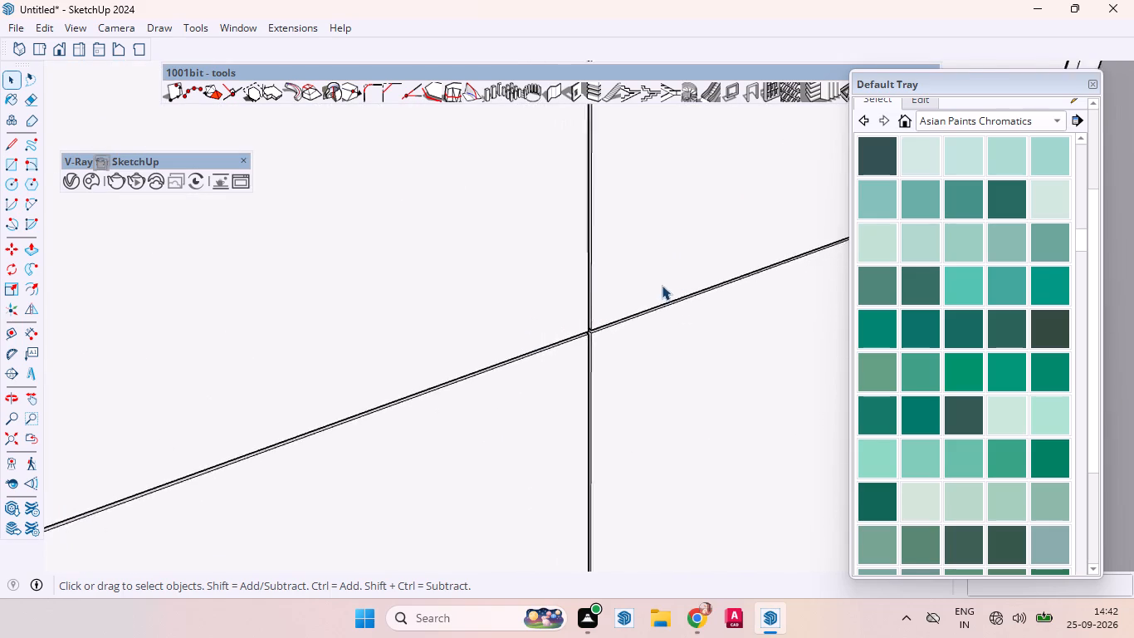
pyautogui.scroll(-2, 662, 285)
pyautogui.scroll(1, 686, 286)
pyautogui.scroll(-5, 688, 286)
pyautogui.scroll(2, 661, 292)
pyautogui.scroll(-2, 665, 292)
pyautogui.scroll(1, 687, 292)
pyautogui.scroll(-5, 714, 292)
pyautogui.scroll(1, 685, 289)
pyautogui.scroll(-2, 690, 289)
pyautogui.scroll(18, 444, 350)
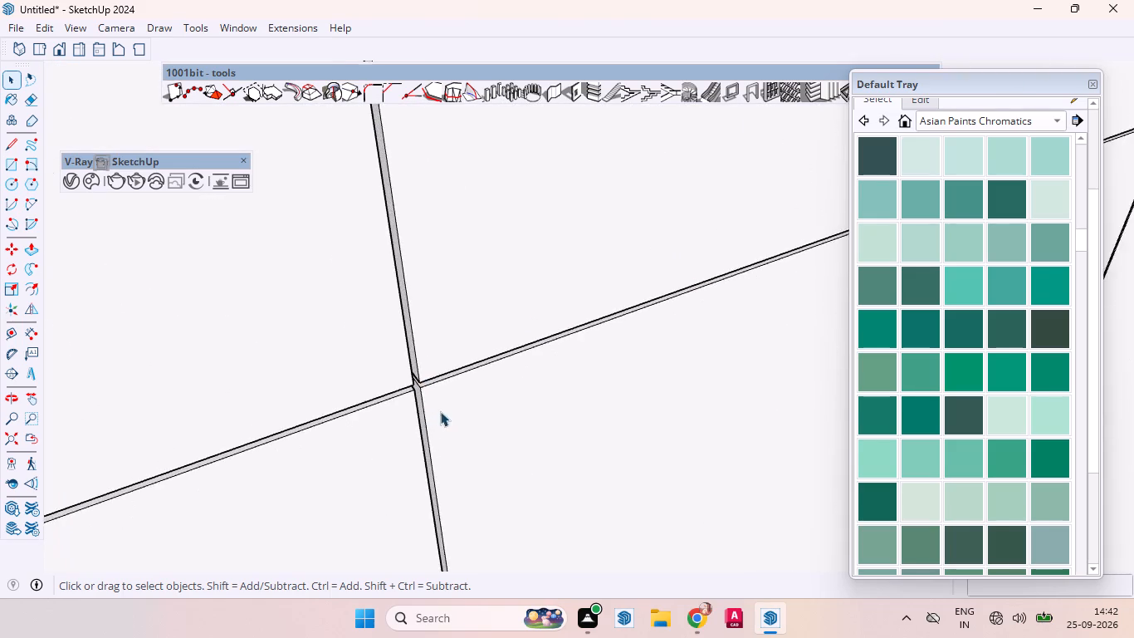
pyautogui.scroll(-5, 427, 342)
pyautogui.scroll(1, 474, 319)
pyautogui.scroll(-6, 480, 317)
pyautogui.scroll(1, 551, 292)
pyautogui.scroll(-6, 555, 292)
pyautogui.scroll(1, 568, 291)
pyautogui.scroll(-7, 571, 291)
pyautogui.scroll(12, 451, 336)
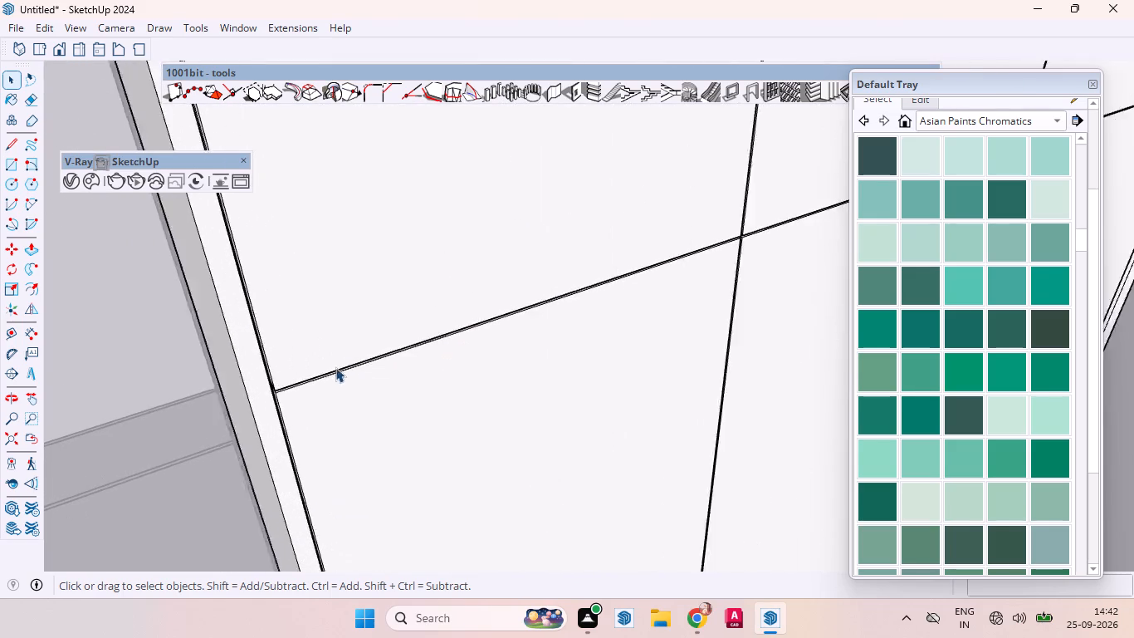
pyautogui.scroll(4, 335, 367)
pyautogui.moveTo(357, 413); pyautogui.dragTo(262, 361, button='middle')
pyautogui.scroll(2, 262, 361)
pyautogui.scroll(-9, 262, 361)
pyautogui.scroll(2, 315, 324)
pyautogui.scroll(-9, 316, 323)
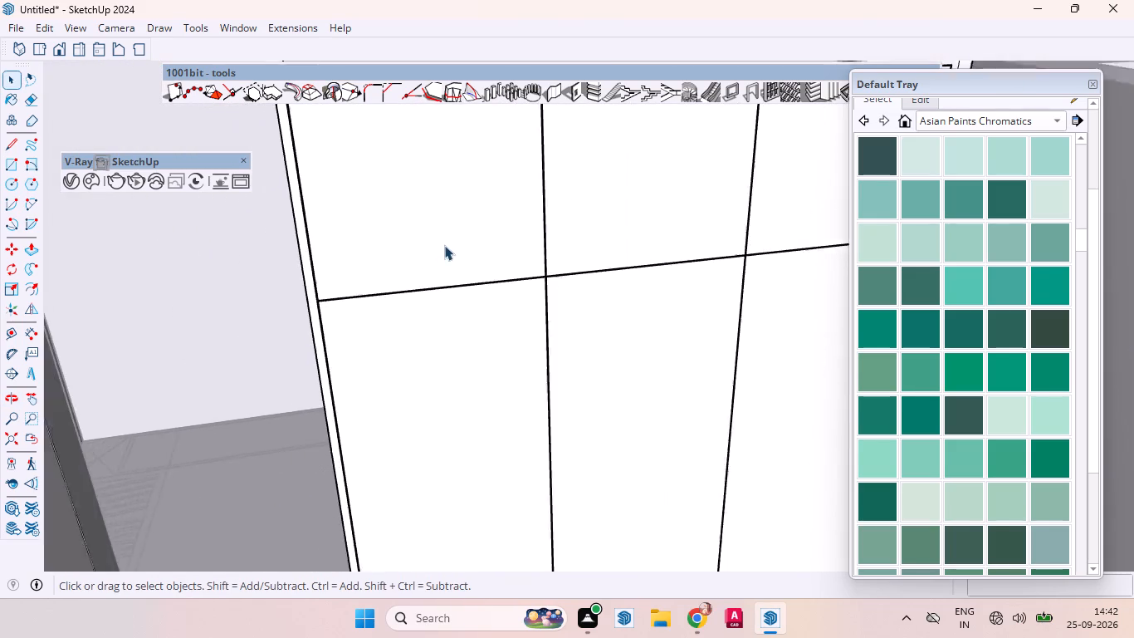
# Examine the lower doors, bottom edge and plinth of the wide wardrobe, including where the divider gaps end.
pyautogui.scroll(-5, 444, 245)
pyautogui.scroll(-3, 564, 327)
pyautogui.scroll(1, 529, 444)
pyautogui.scroll(-1, 529, 446)
pyautogui.scroll(2, 529, 467)
pyautogui.scroll(-1, 525, 488)
pyautogui.scroll(1, 522, 493)
pyautogui.scroll(1, 535, 584)
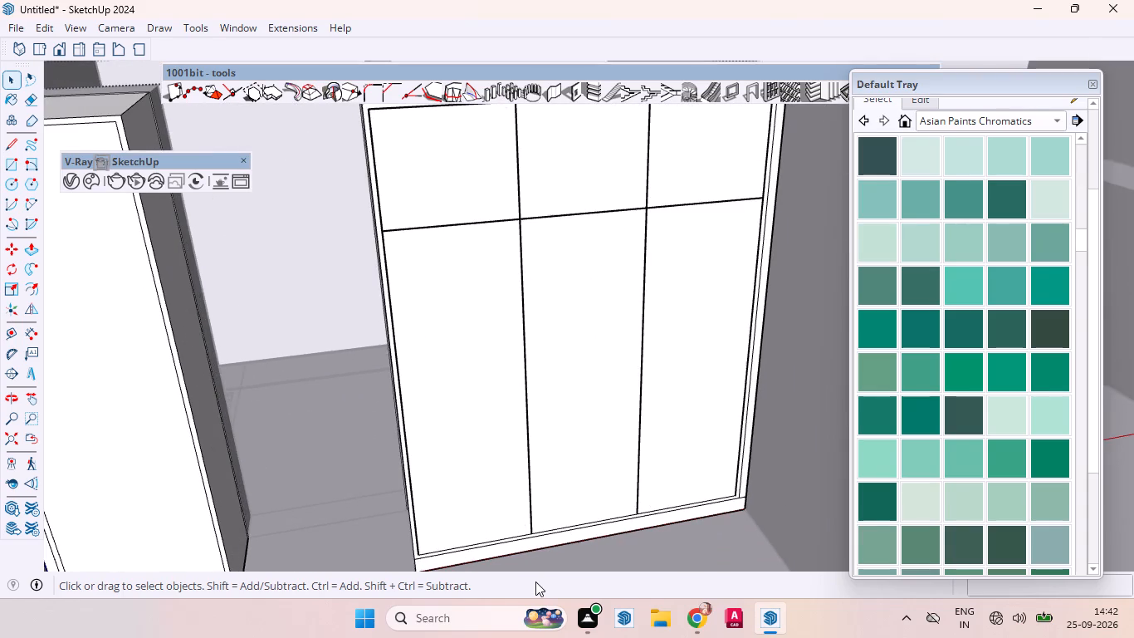
pyautogui.scroll(12, 535, 582)
pyautogui.scroll(-1, 527, 547)
pyautogui.scroll(3, 527, 547)
pyautogui.scroll(3, 526, 453)
pyautogui.scroll(-6, 578, 376)
pyautogui.scroll(1, 589, 358)
pyautogui.scroll(-5, 589, 358)
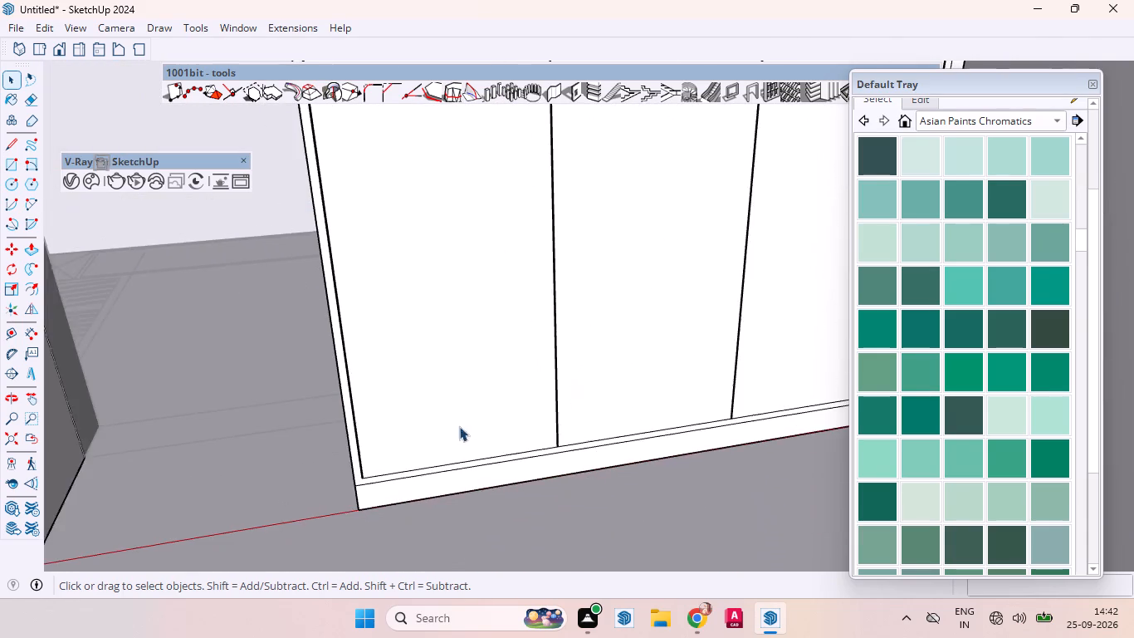
pyautogui.scroll(4, 416, 432)
pyautogui.scroll(-1, 366, 486)
pyautogui.scroll(8, 365, 489)
pyautogui.moveTo(411, 501); pyautogui.dragTo(283, 502, button='middle')
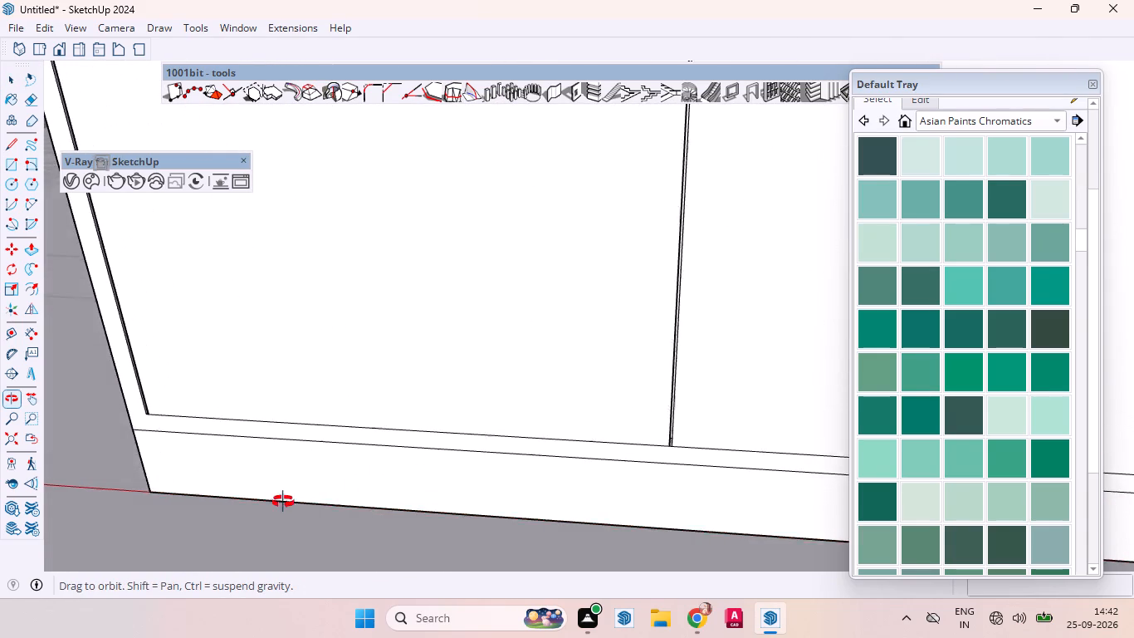
pyautogui.moveTo(283, 502); pyautogui.dragTo(281, 502, button='middle')
pyautogui.scroll(-17, 420, 480)
pyautogui.scroll(-2, 577, 436)
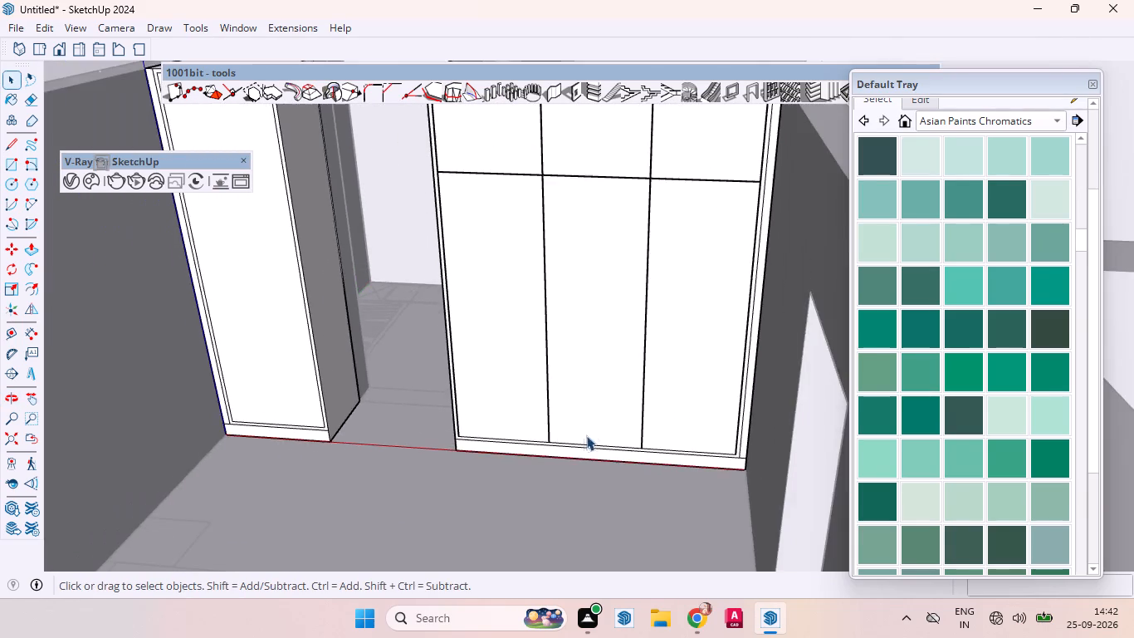
pyautogui.scroll(-2, 586, 435)
pyautogui.scroll(4, 574, 355)
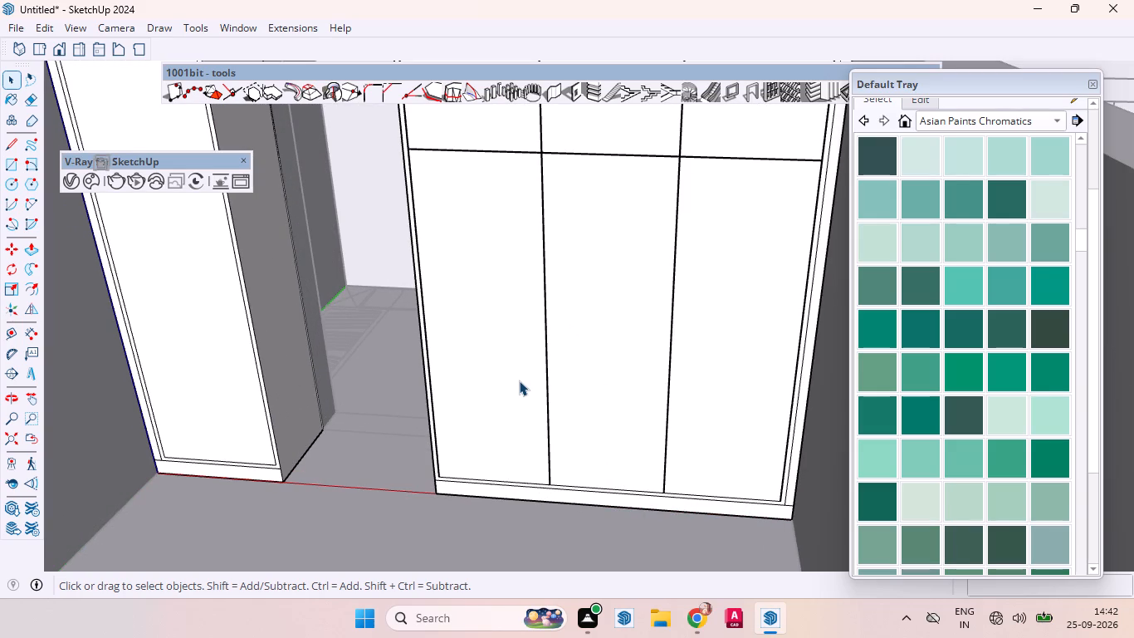
# Place vertical guides 2" and 1" to the left of the left divider gap on the wide wardrobe's lower doors.
pyautogui.press('t')
pyautogui.scroll(3, 519, 341)
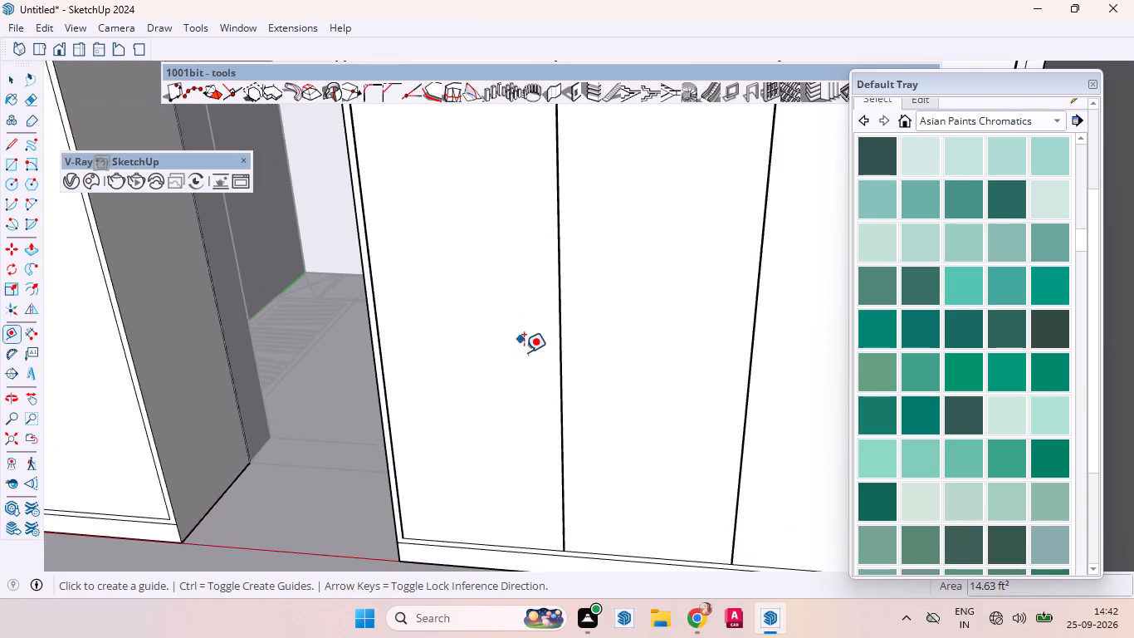
pyautogui.scroll(2, 524, 352)
pyautogui.moveTo(531, 362); pyautogui.dragTo(558, 380, button='middle')
pyautogui.scroll(3, 633, 326)
pyautogui.scroll(-3, 633, 324)
pyautogui.scroll(12, 633, 323)
pyautogui.scroll(-2, 589, 307)
pyautogui.scroll(5, 589, 307)
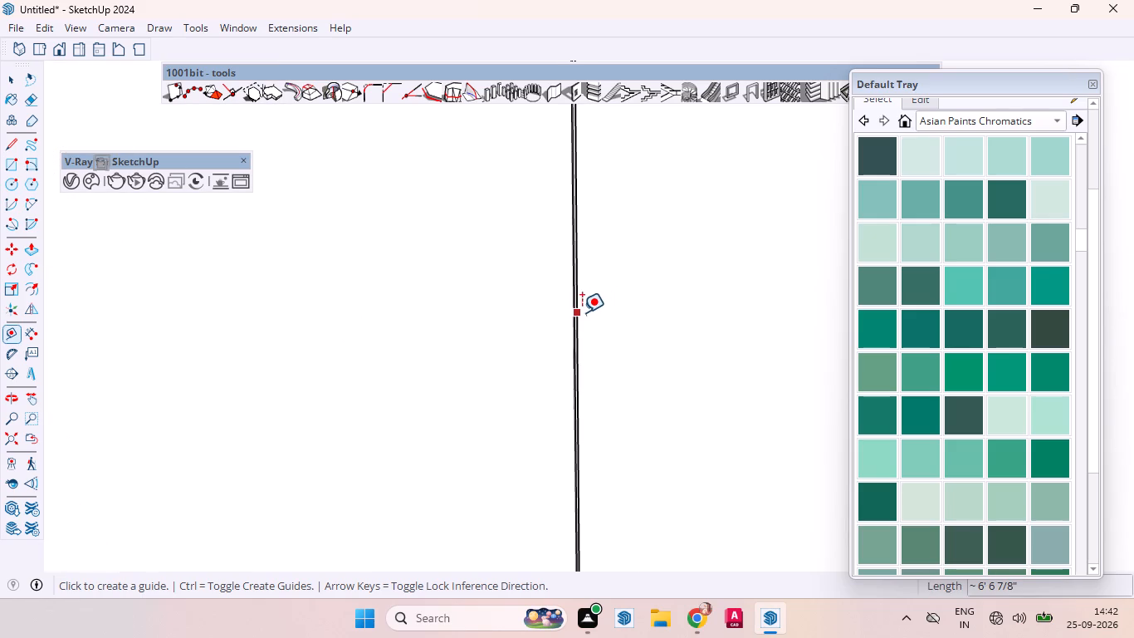
pyautogui.click(569, 311)
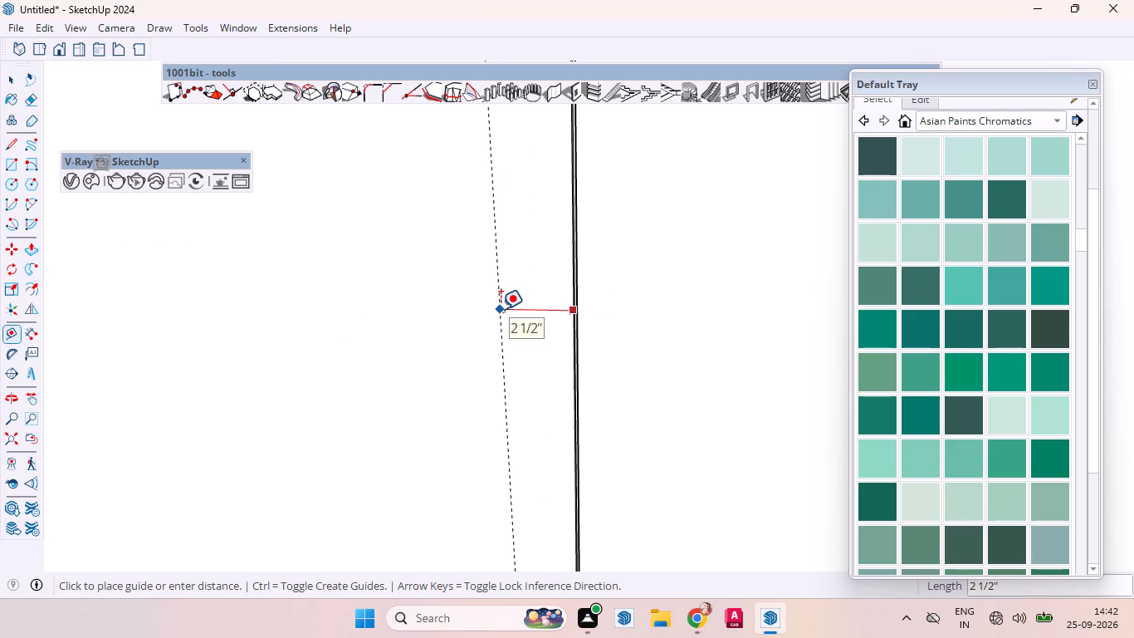
pyautogui.press('2')
pyautogui.press('Return')
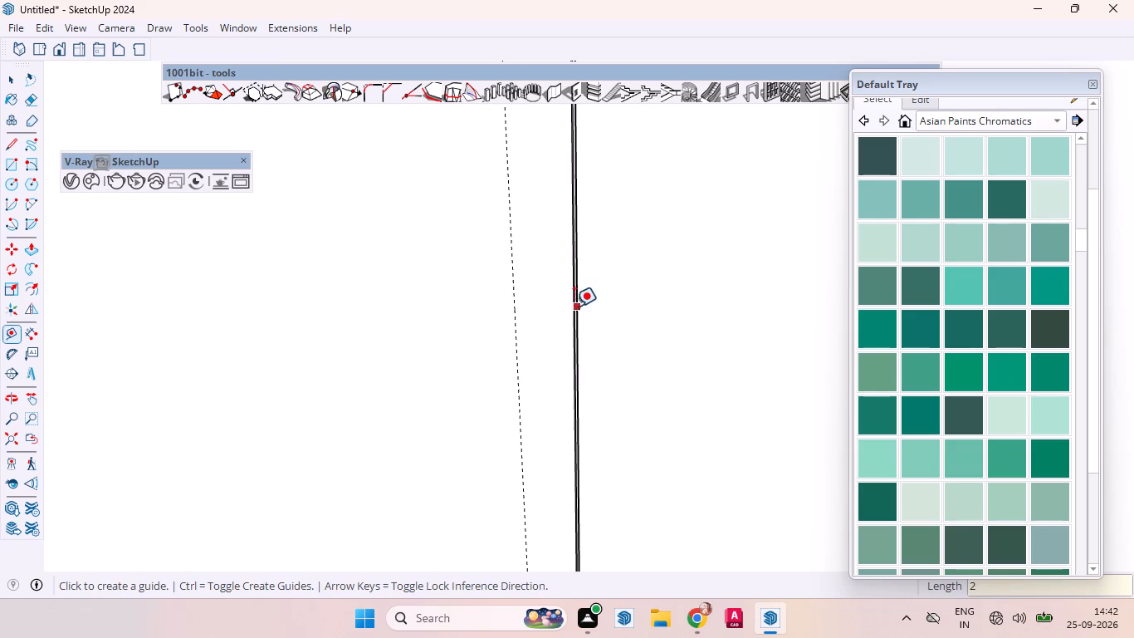
pyautogui.click(572, 305)
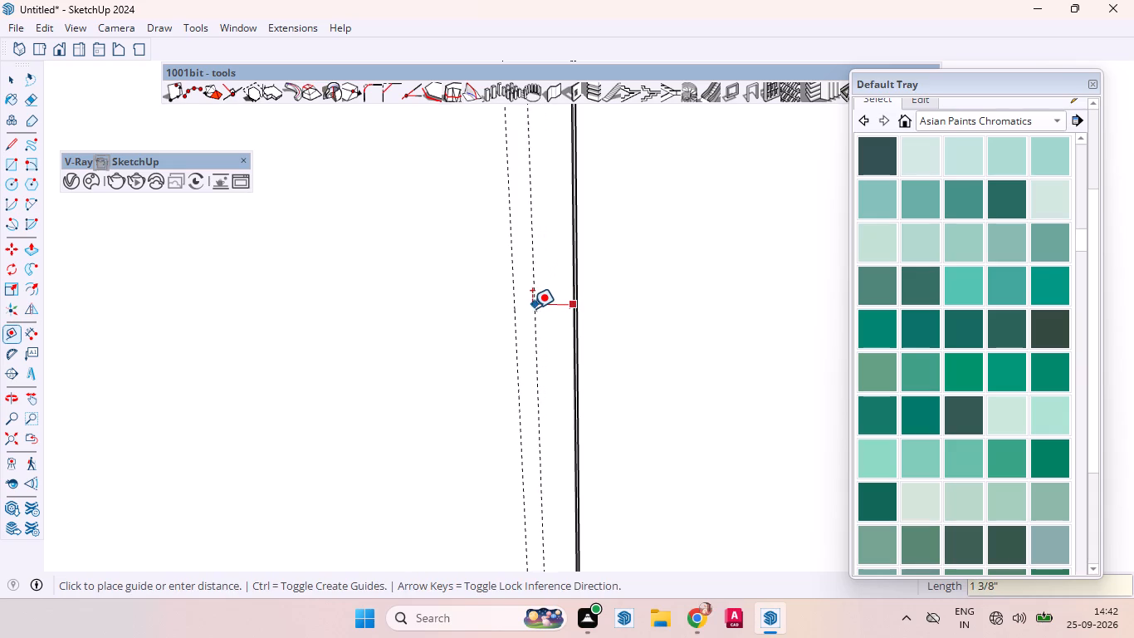
pyautogui.press('1')
pyautogui.press('Return')
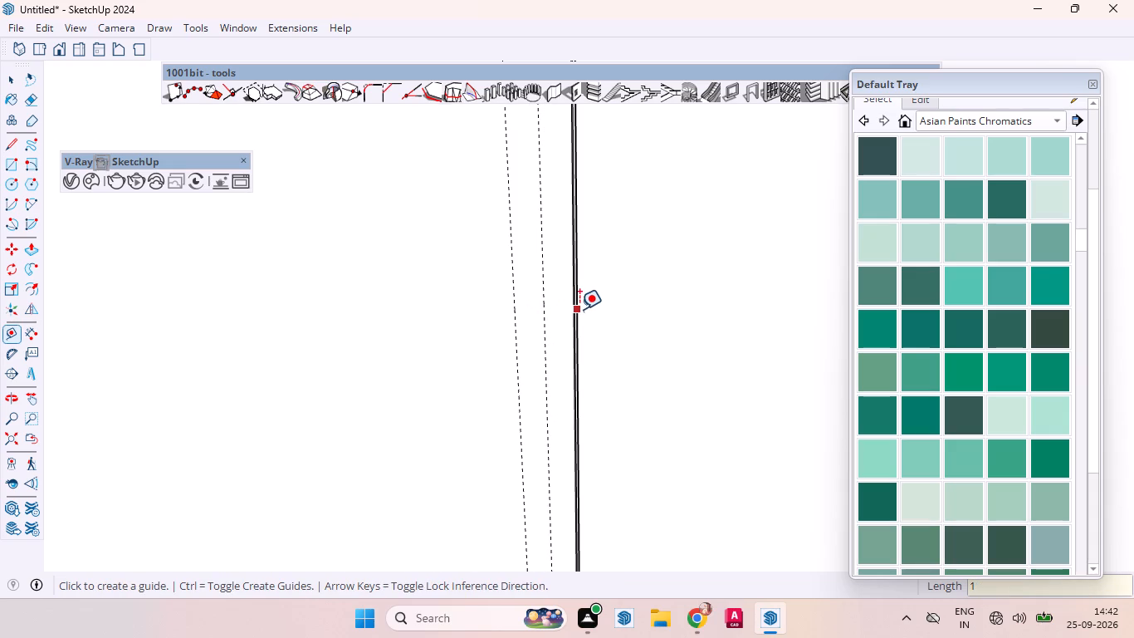
# Place a vertical guide 1" to the right of the left divider gap on the wide wardrobe's lower doors.
pyautogui.click(579, 309)
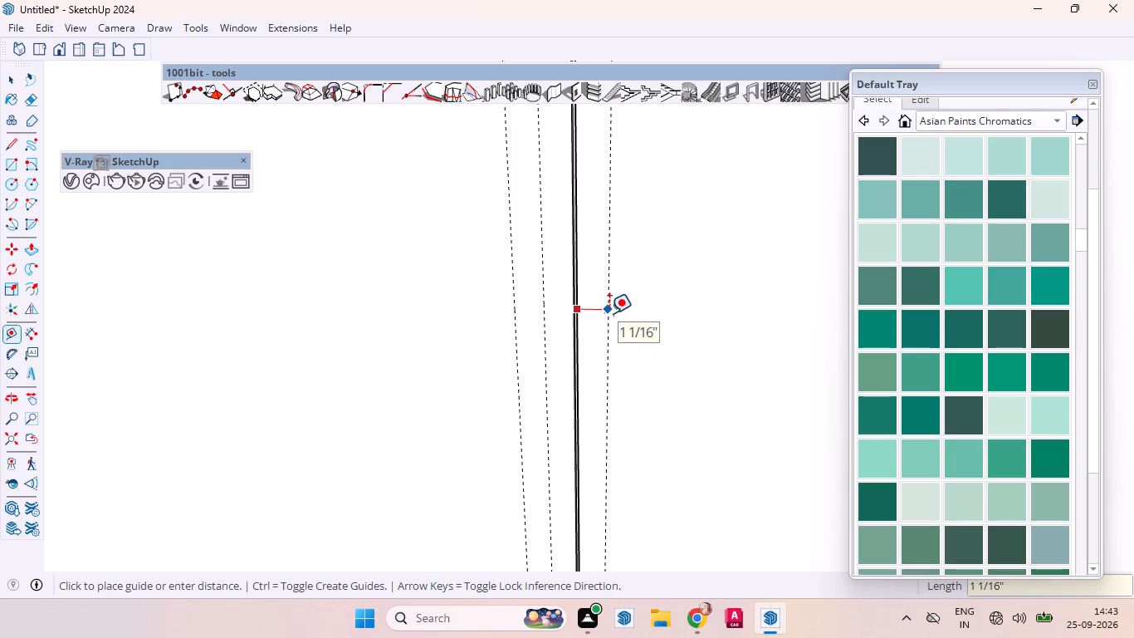
pyautogui.press('1')
pyautogui.press('Return')
# Place vertical guides 1" to the left and 1" to the right of the wide wardrobe's right divider gap.
pyautogui.scroll(-4, 518, 324)
pyautogui.scroll(1, 517, 329)
pyautogui.scroll(-2, 517, 329)
pyautogui.scroll(1, 517, 330)
pyautogui.scroll(-4, 573, 326)
pyautogui.scroll(1, 572, 326)
pyautogui.scroll(-4, 572, 326)
pyautogui.scroll(1, 578, 327)
pyautogui.scroll(-4, 578, 327)
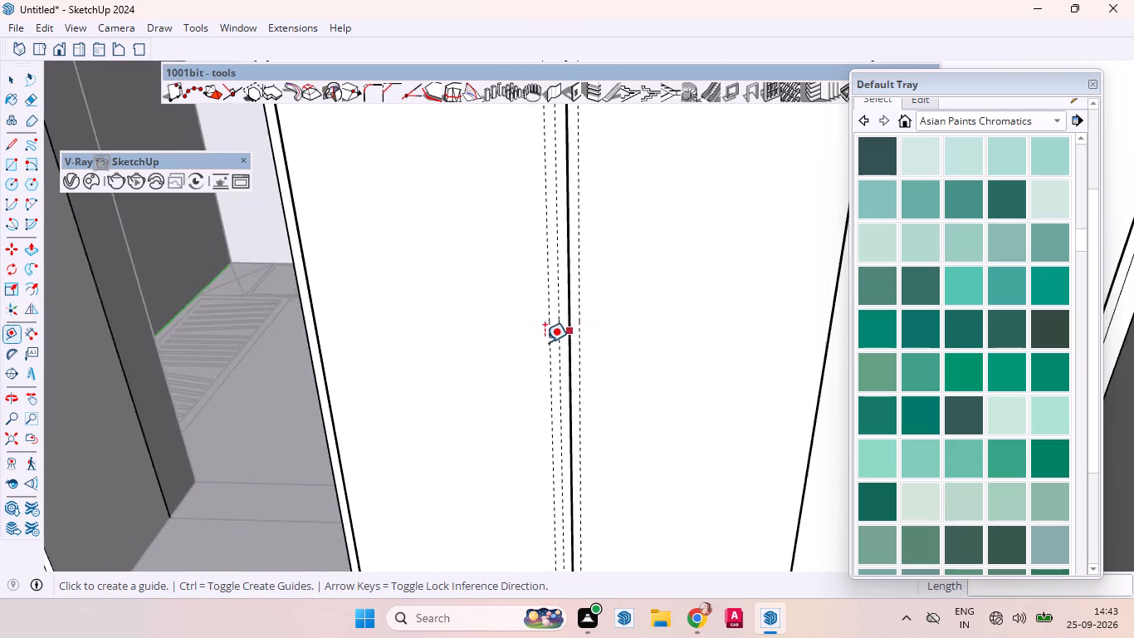
pyautogui.scroll(-10, 545, 342)
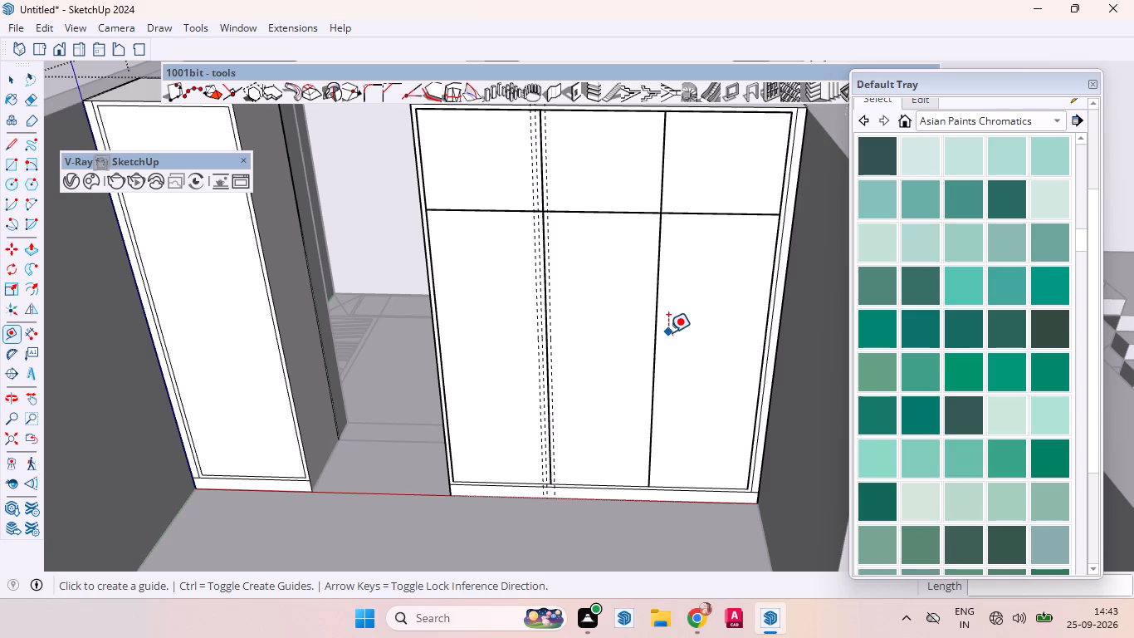
pyautogui.scroll(7, 660, 336)
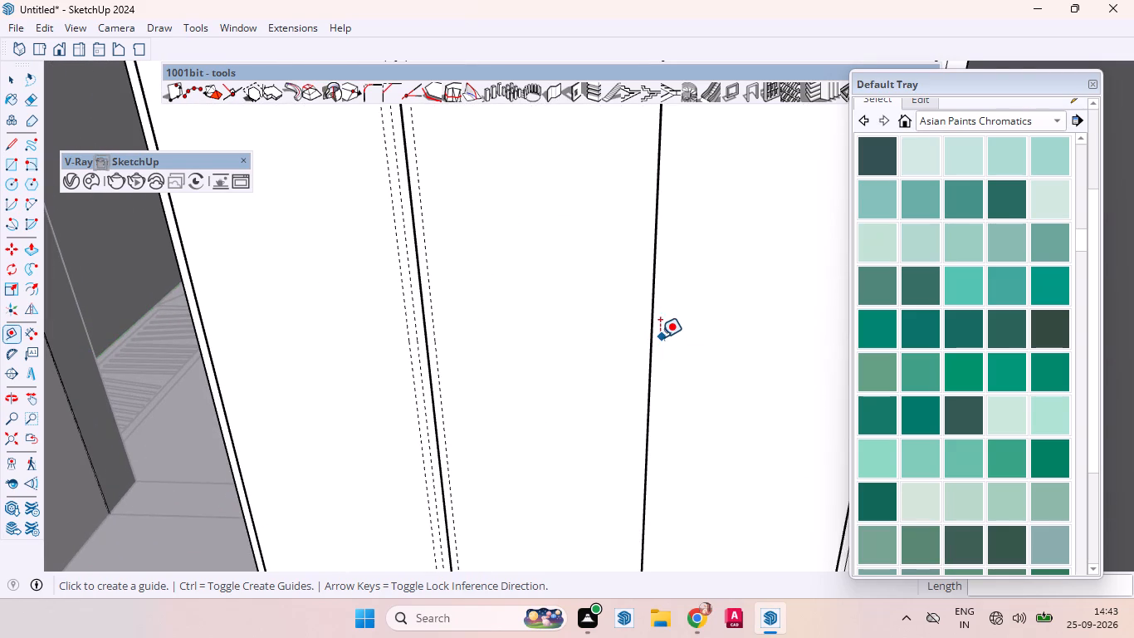
pyautogui.click(652, 337)
pyautogui.press('1')
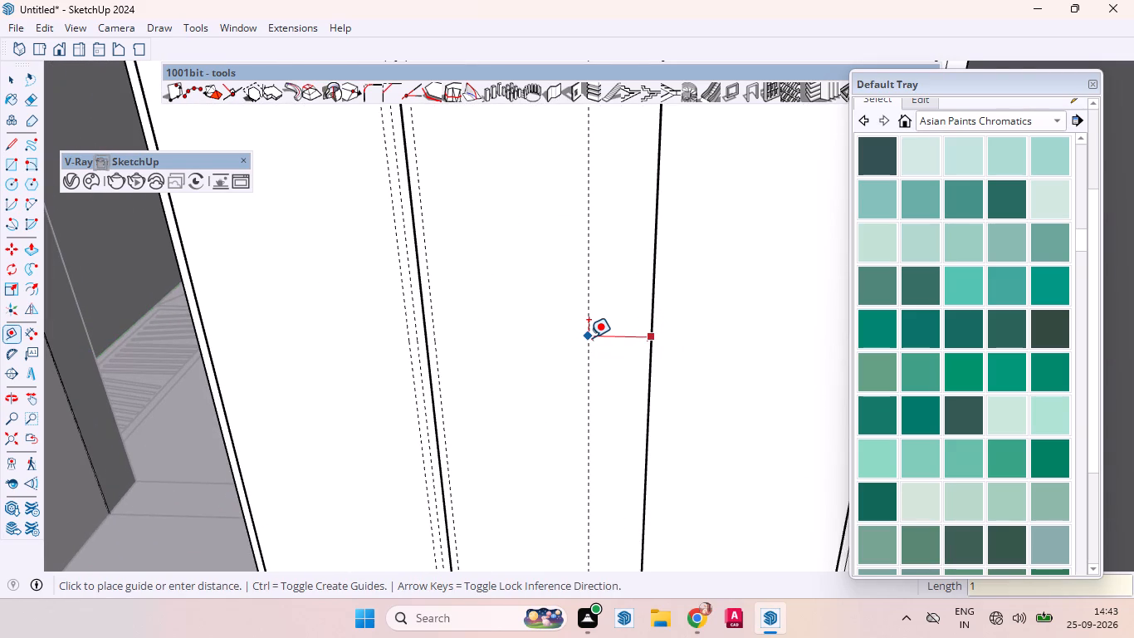
pyautogui.press('Return')
pyautogui.scroll(7, 653, 312)
pyautogui.scroll(-3, 659, 302)
pyautogui.scroll(4, 659, 302)
pyautogui.click(660, 302)
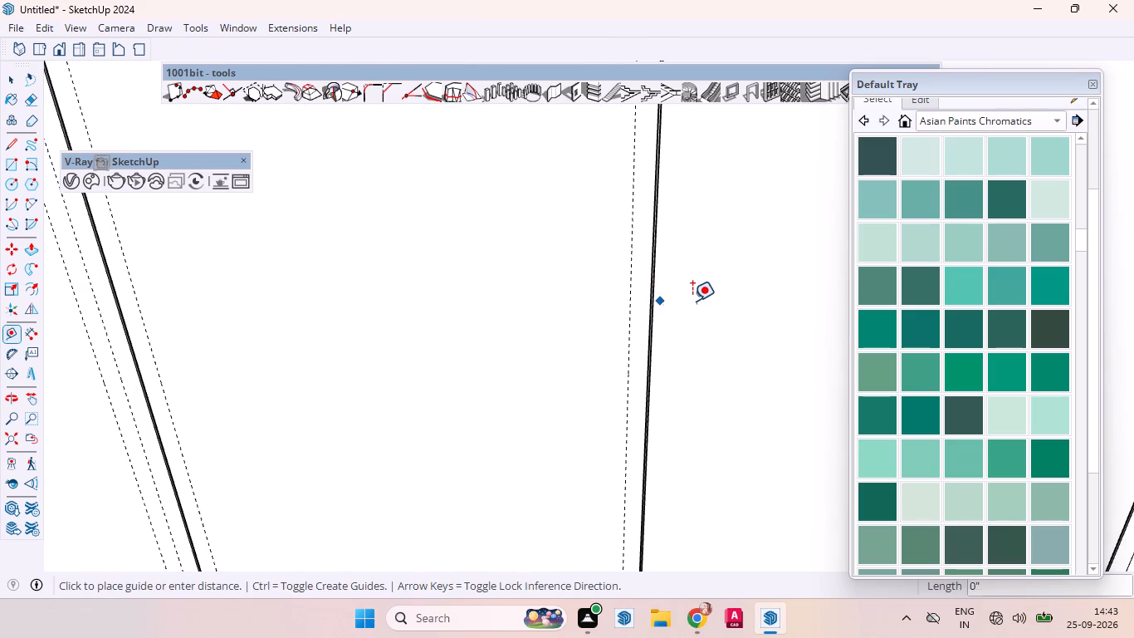
pyautogui.press('space')
pyautogui.press('t')
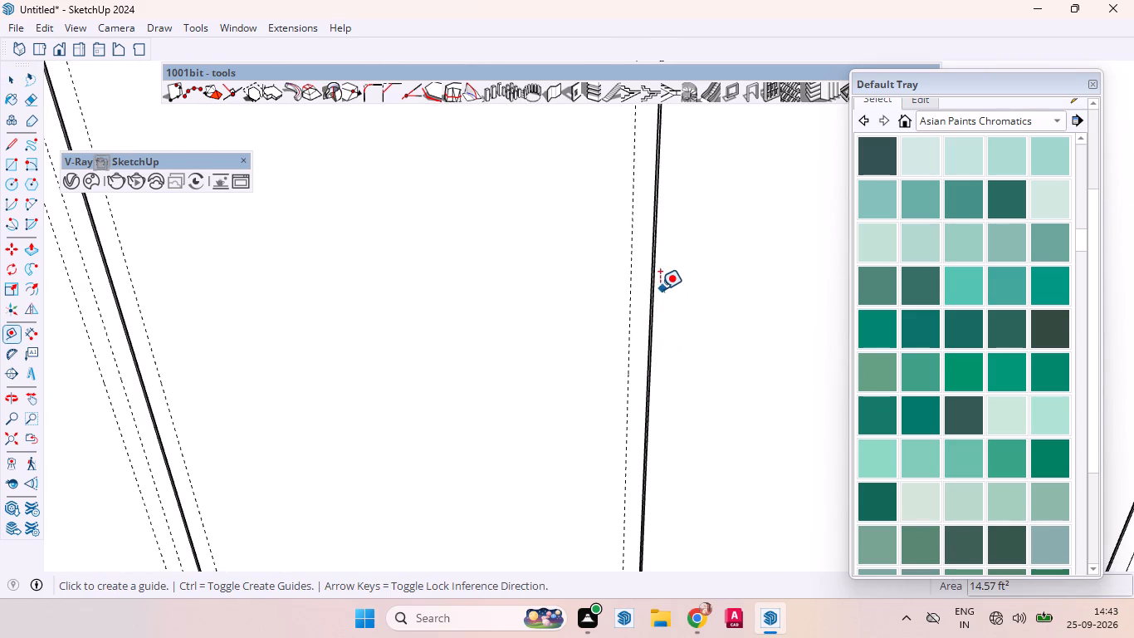
pyautogui.click(657, 289)
pyautogui.press('1')
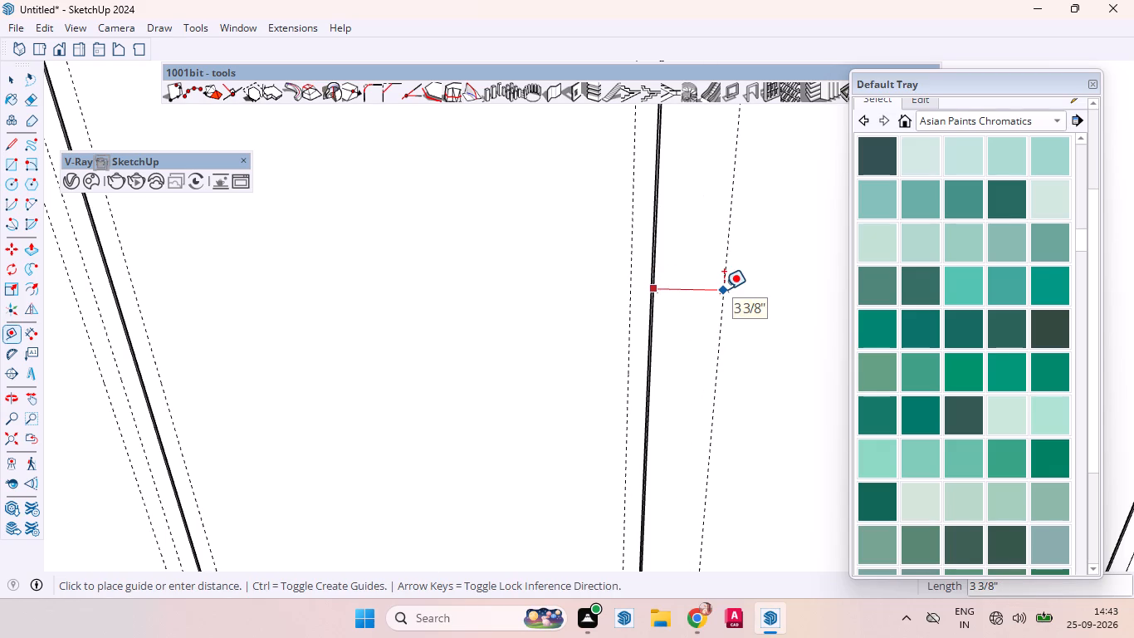
pyautogui.press('Return')
pyautogui.press('space')
# Draw a horizontal line from the left divider gap's midpoint rightwards about 3' 1 3/8" past the right gap, and extend it about 9 1/8" leftwards.
pyautogui.scroll(-5, 750, 283)
pyautogui.scroll(1, 765, 277)
pyautogui.scroll(-9, 766, 277)
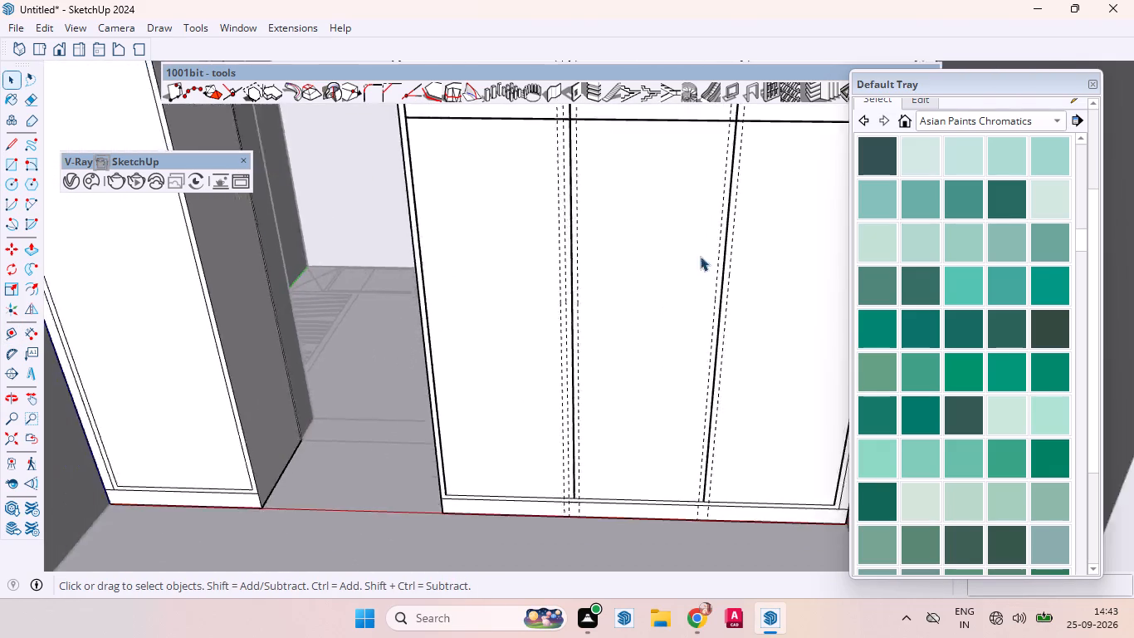
pyautogui.scroll(-2, 700, 256)
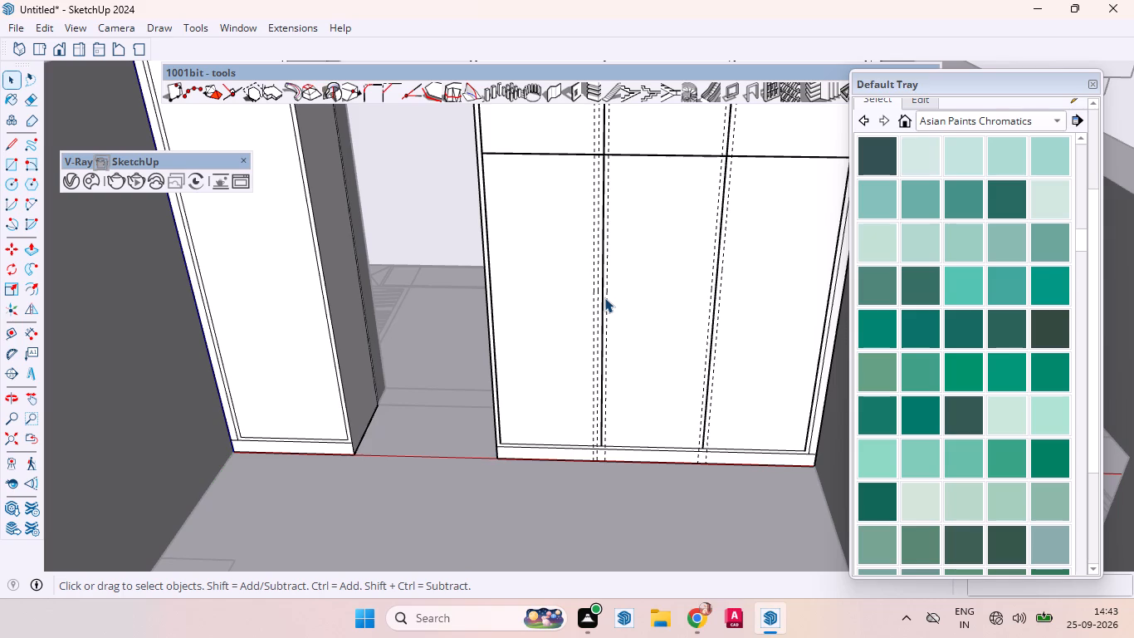
pyautogui.press('l')
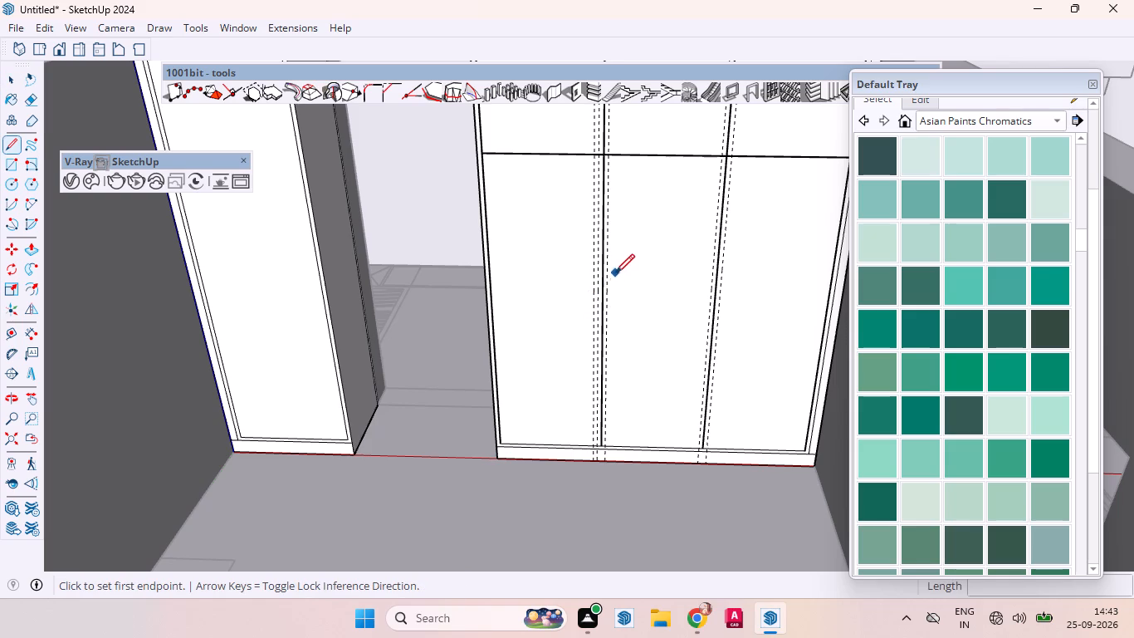
pyautogui.scroll(2, 615, 273)
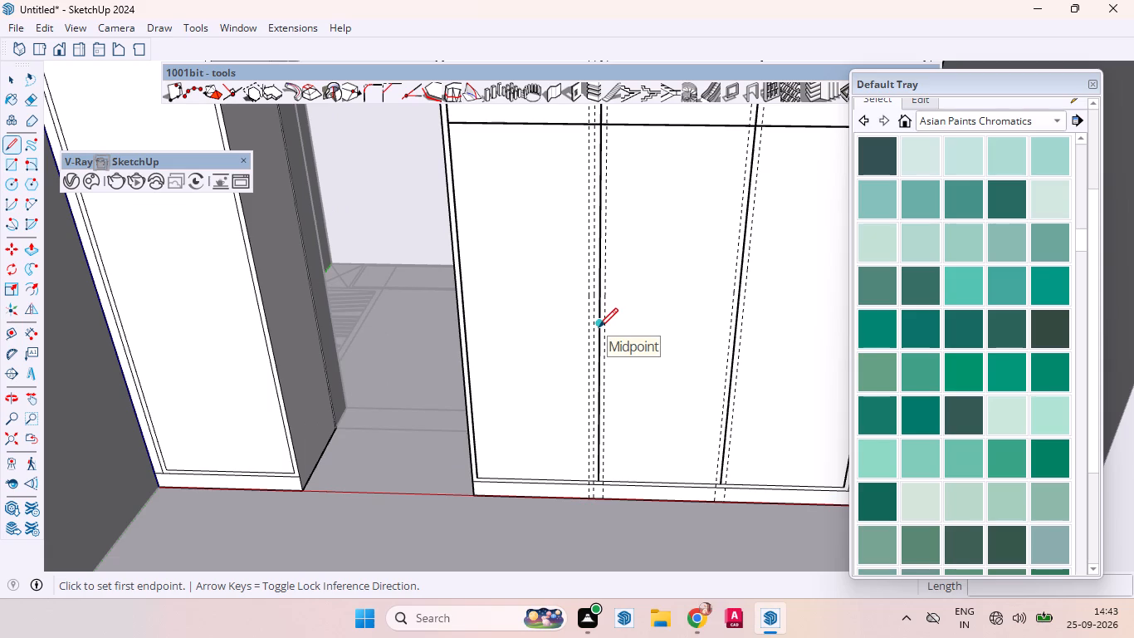
pyautogui.click(599, 327)
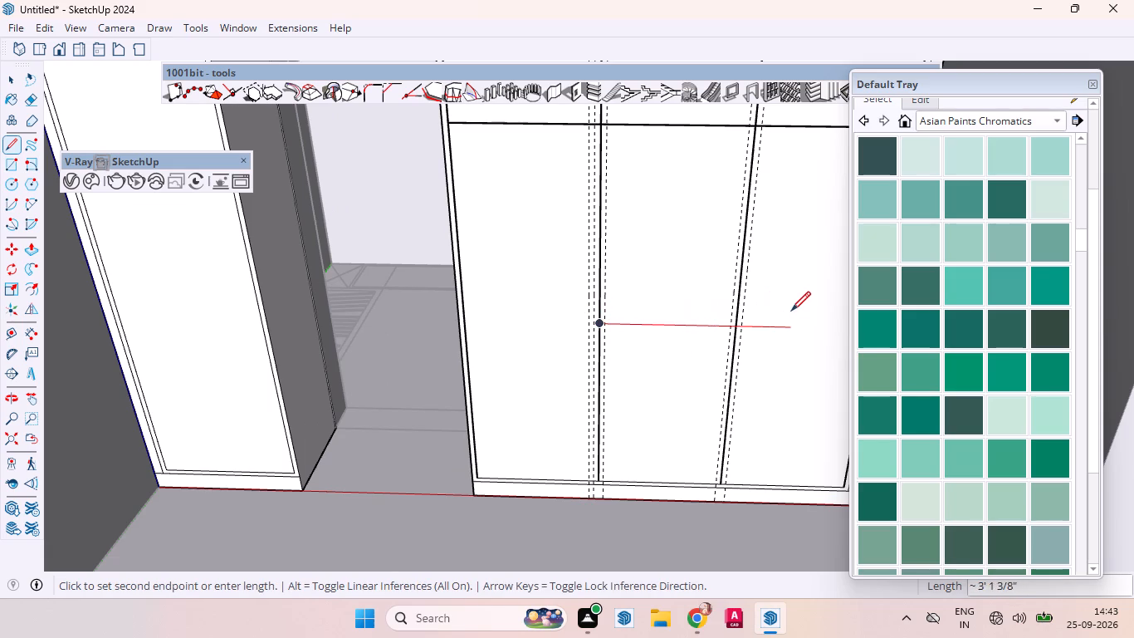
pyautogui.click(791, 311)
pyautogui.click(606, 316)
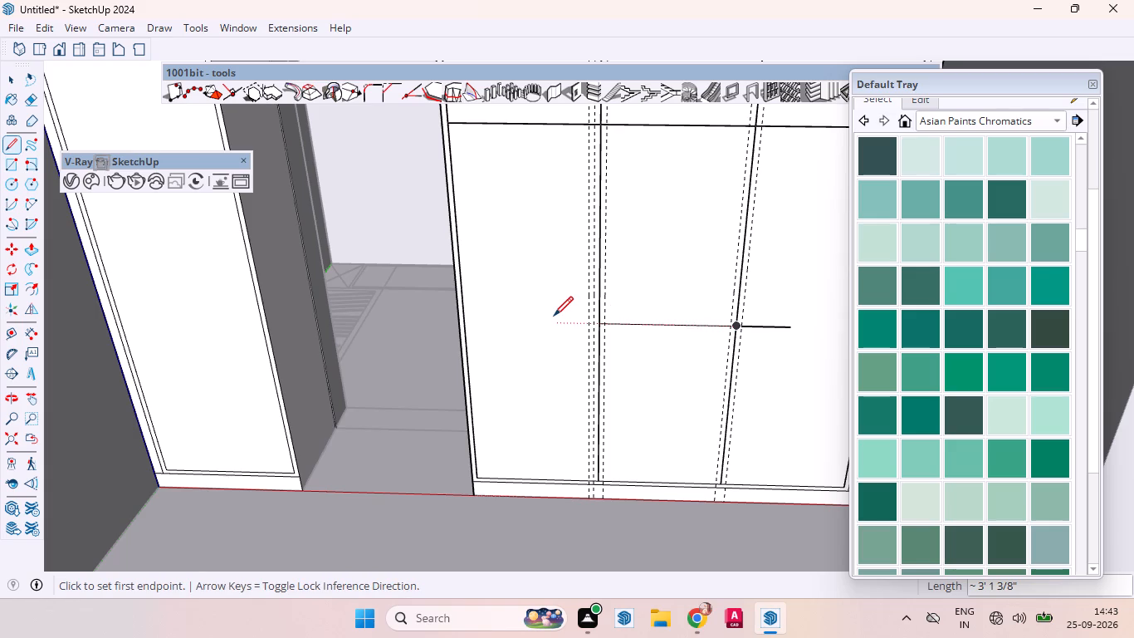
pyautogui.click(554, 316)
pyautogui.click(609, 319)
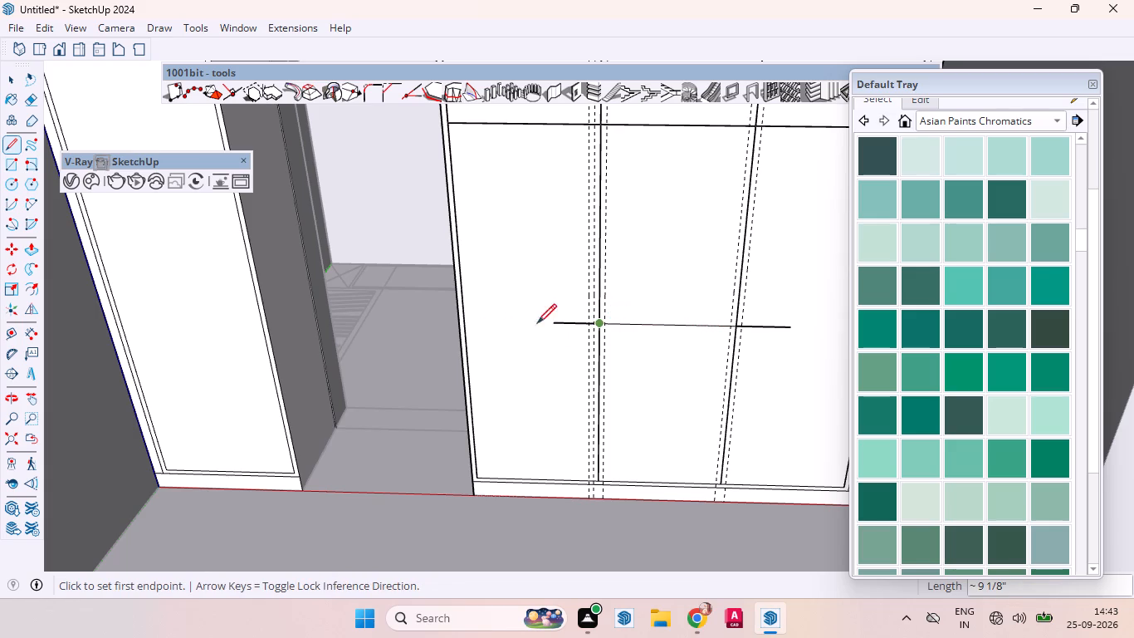
pyautogui.press('space')
# Place horizontal guides 1' above and 1' below the horizontal line across the wide wardrobe's lower doors.
pyautogui.scroll(12, 599, 302)
pyautogui.moveTo(589, 352); pyautogui.dragTo(624, 390, button='middle')
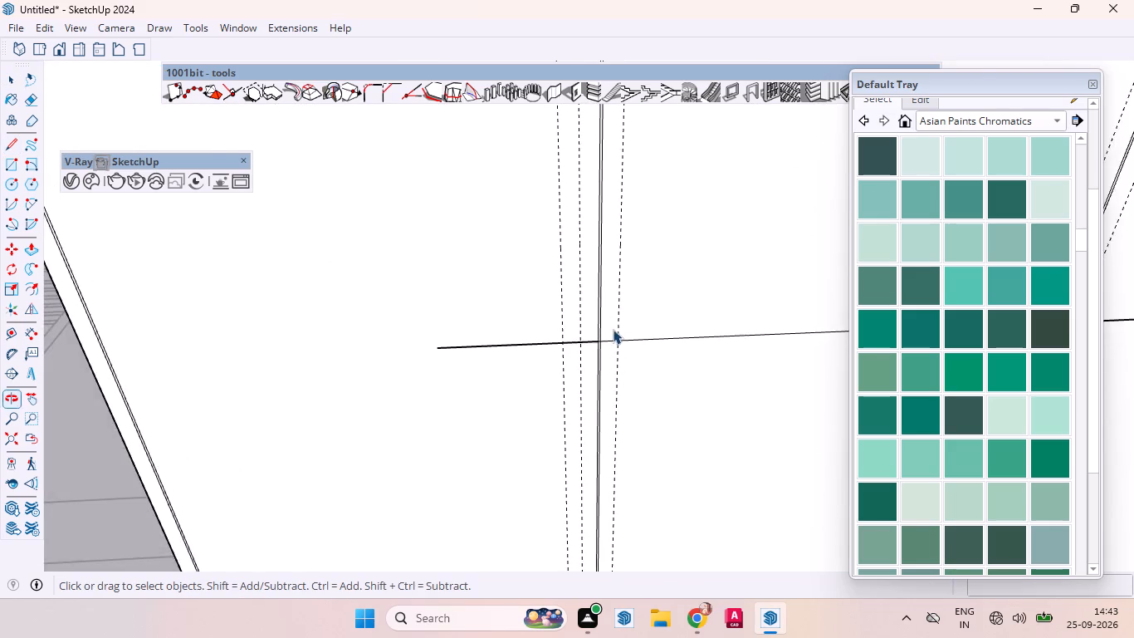
pyautogui.scroll(-1, 614, 294)
pyautogui.scroll(1, 614, 293)
pyautogui.scroll(-9, 613, 293)
pyautogui.scroll(-3, 557, 342)
pyautogui.scroll(4, 574, 258)
pyautogui.press('t')
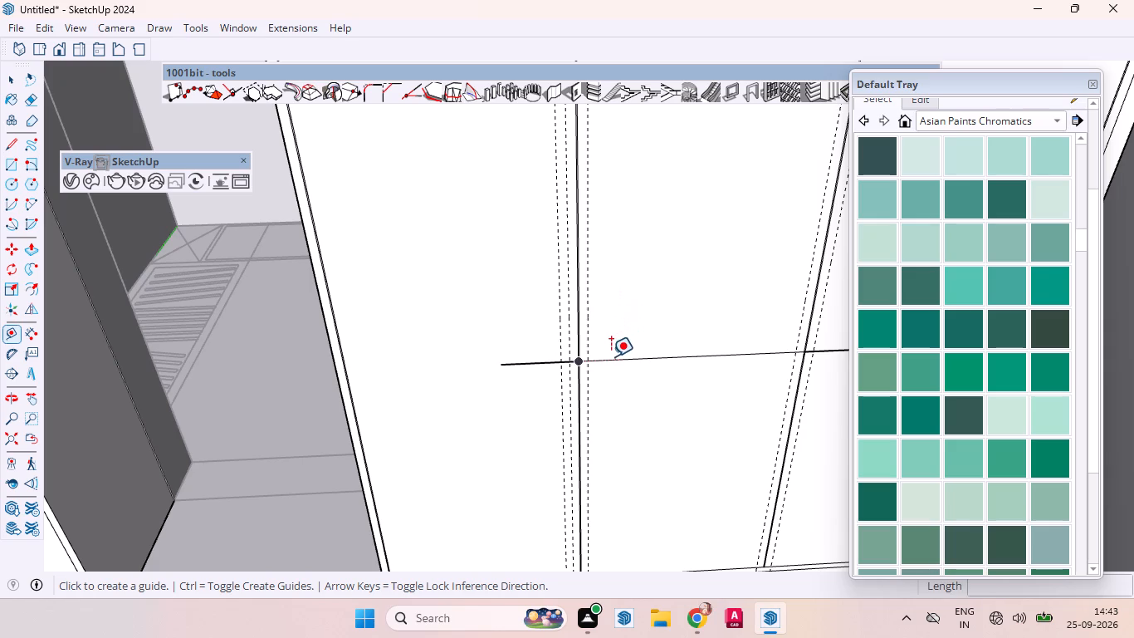
pyautogui.click(604, 360)
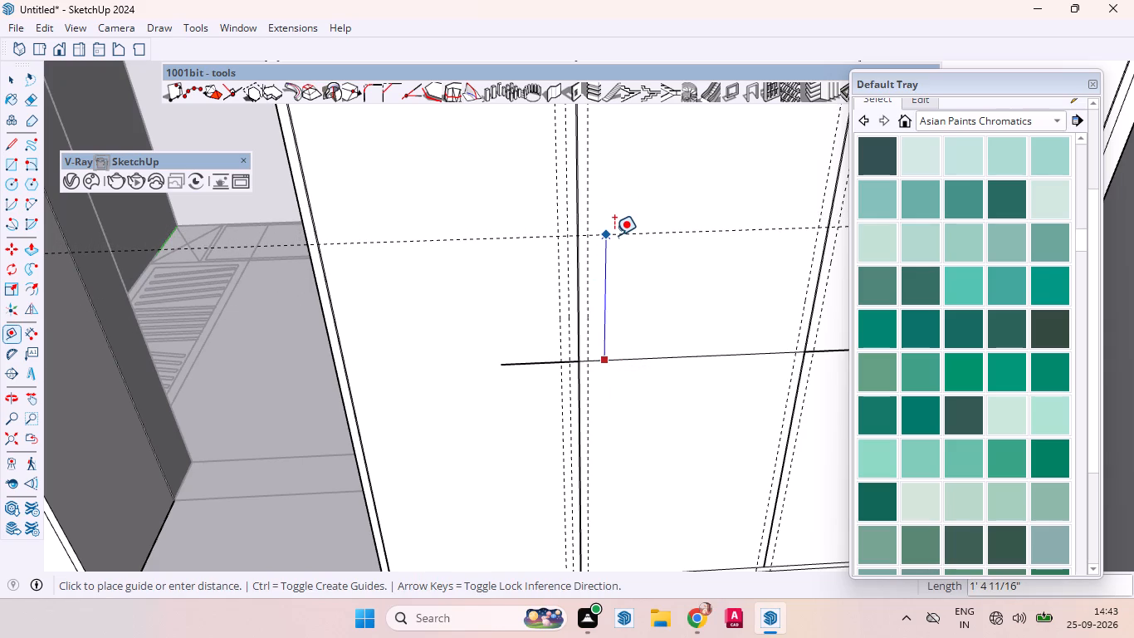
pyautogui.write("1'")
pyautogui.press('Return')
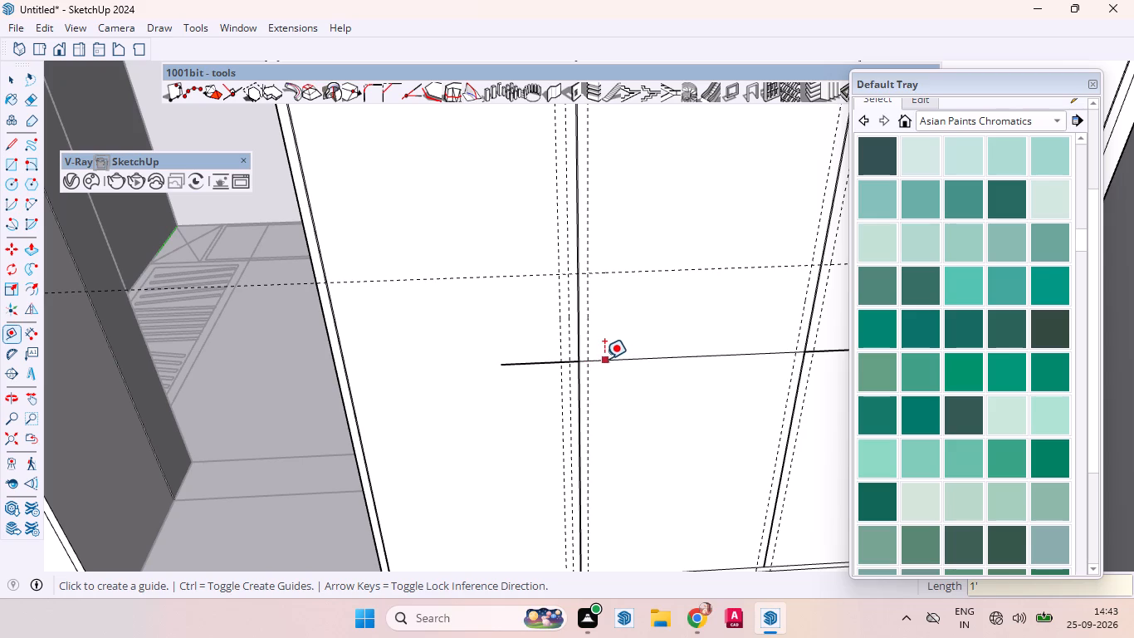
pyautogui.click(604, 358)
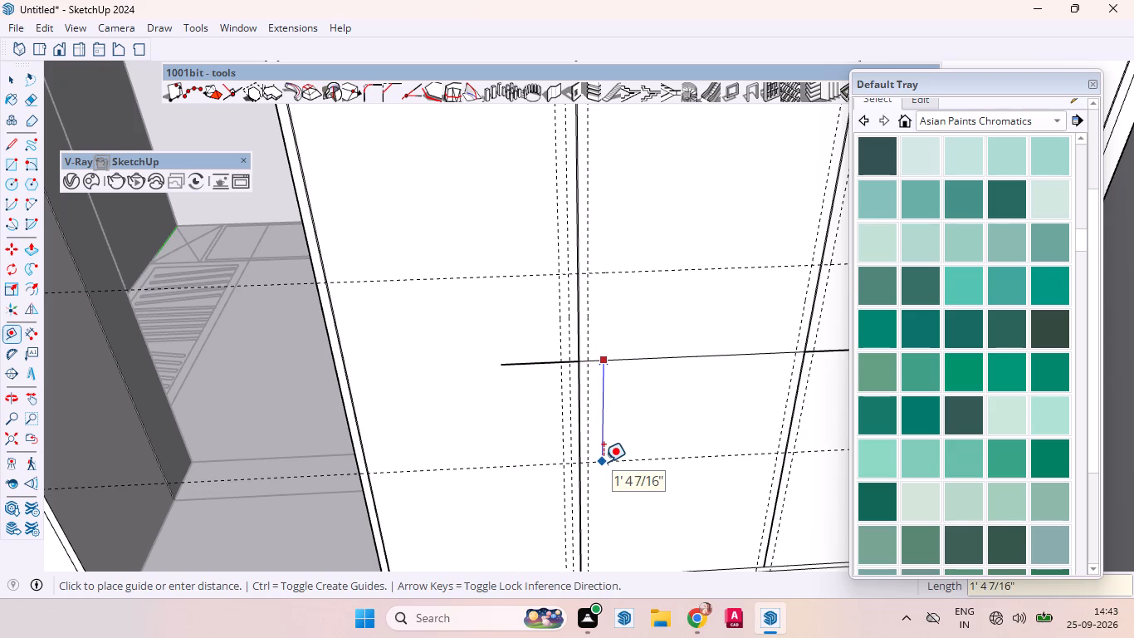
pyautogui.press('1')
pyautogui.press("'")
pyautogui.press('Return')
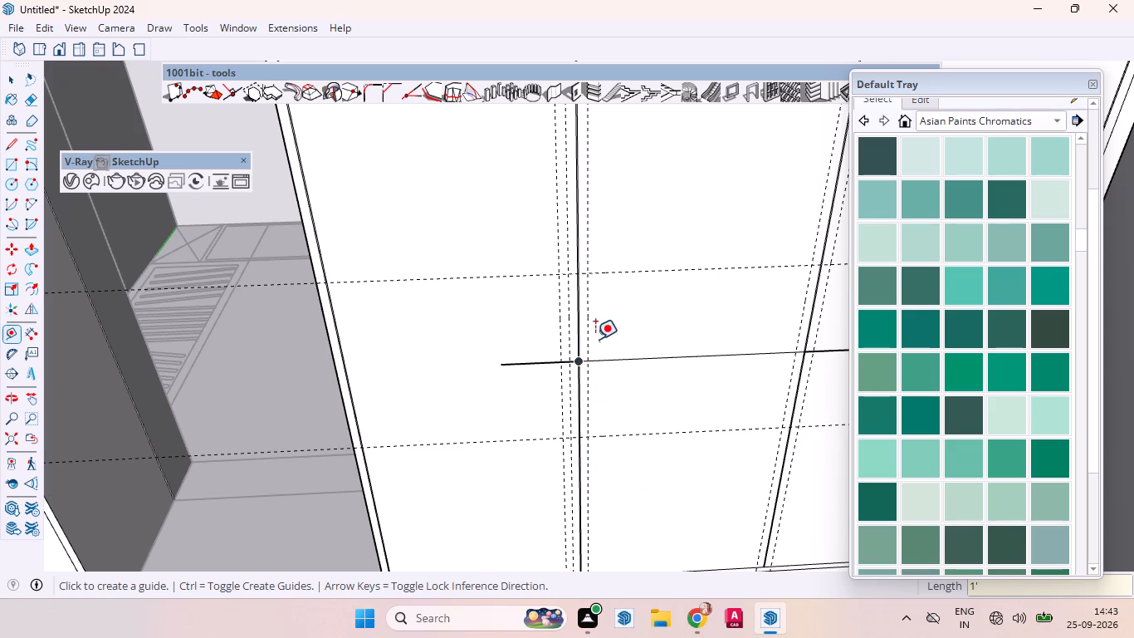
pyautogui.click(600, 272)
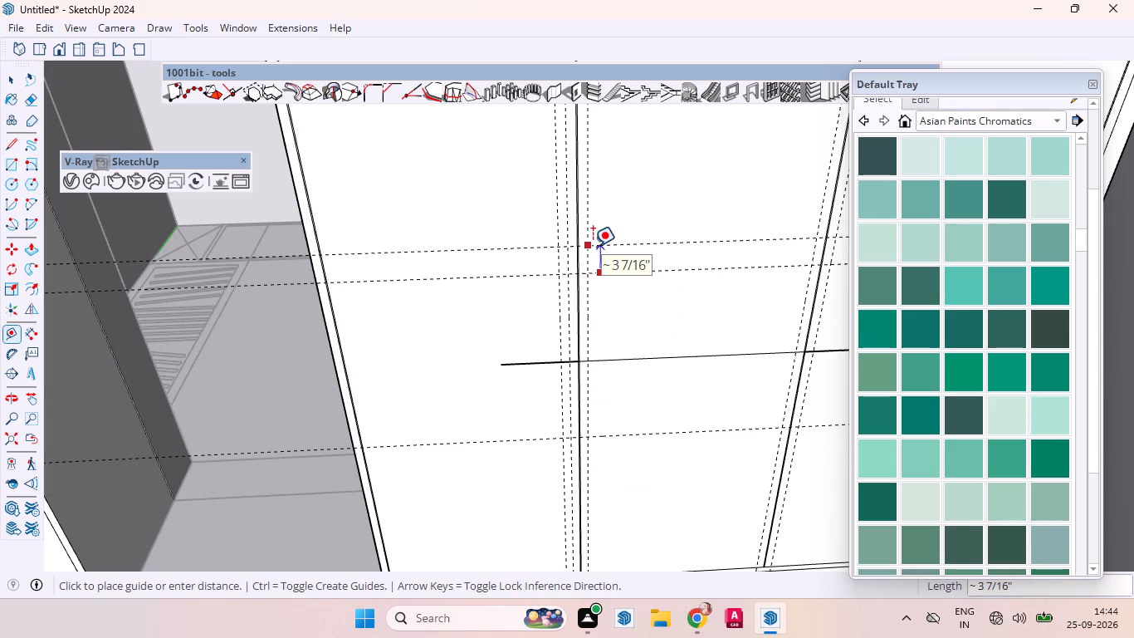
pyautogui.press('space')
# Draw a rectangle left of the left divider gap, from the horizontal line at the nearer left guide down to the lower guide at the gap.
pyautogui.moveTo(569, 296); pyautogui.dragTo(560, 291, button='middle')
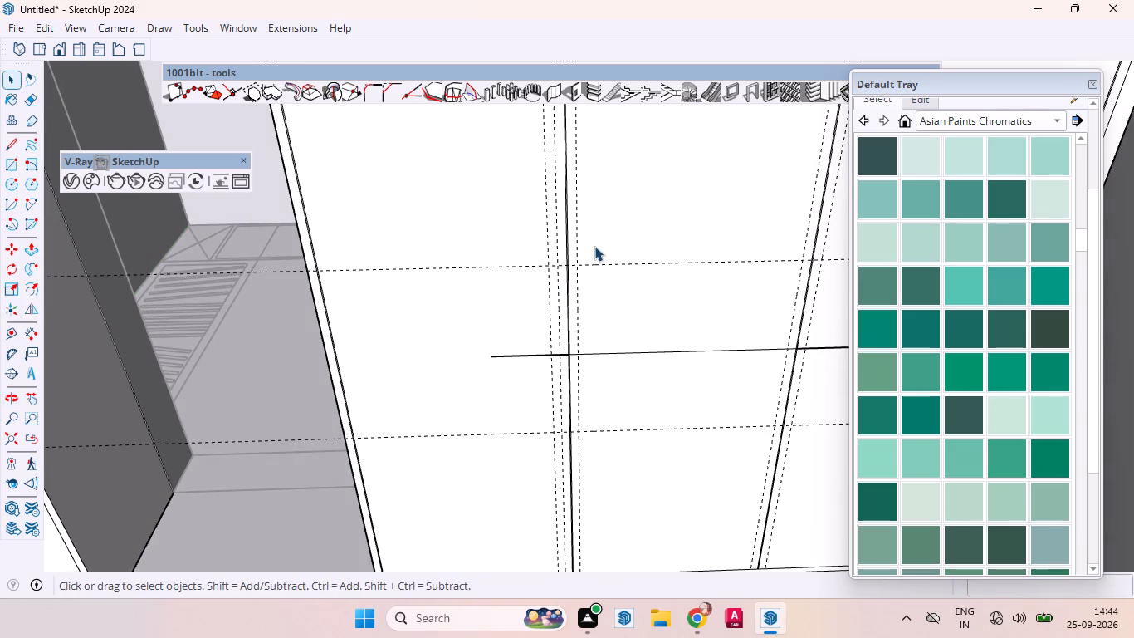
pyautogui.scroll(-2, 601, 234)
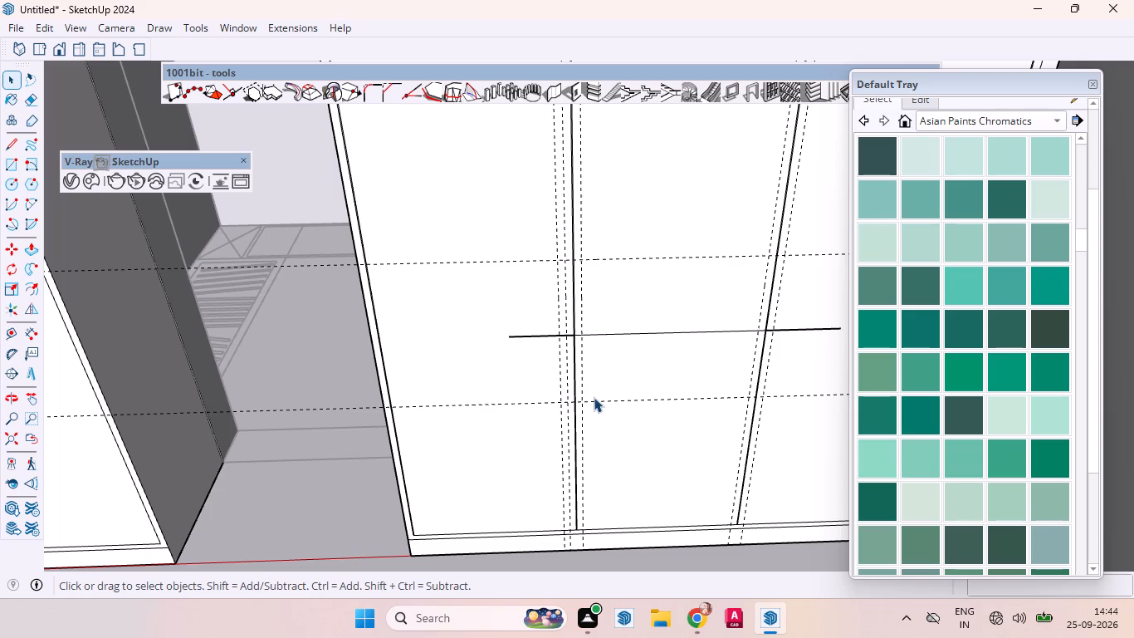
pyautogui.press('r')
pyautogui.scroll(11, 554, 356)
pyautogui.scroll(-1, 583, 353)
pyautogui.click(573, 309)
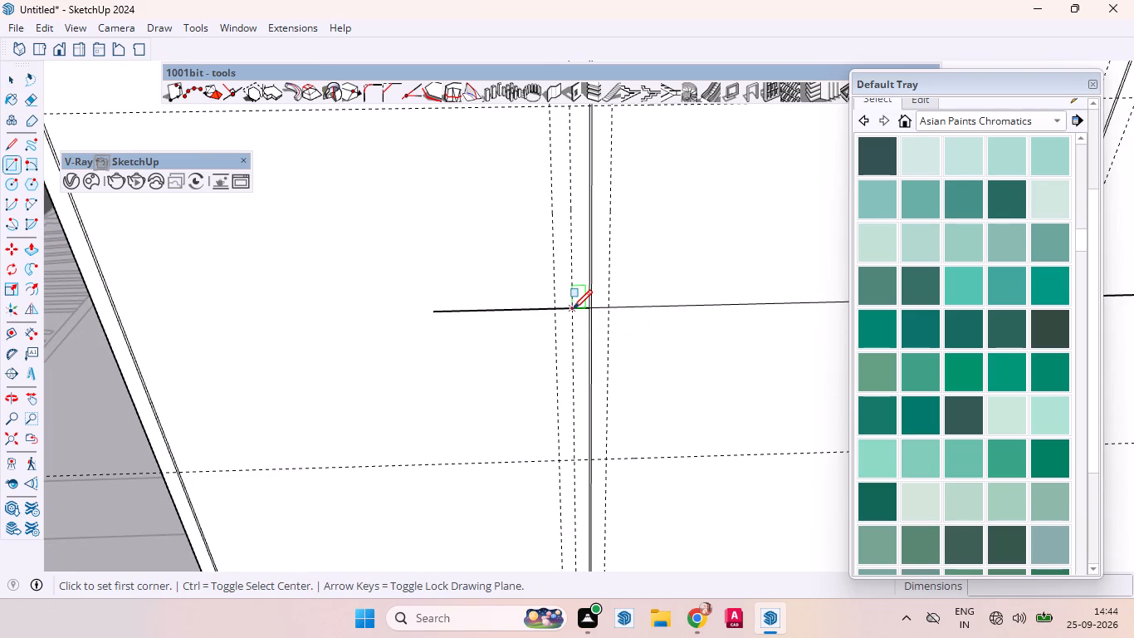
pyautogui.scroll(-1, 583, 362)
pyautogui.scroll(1, 583, 361)
pyautogui.scroll(-10, 583, 361)
pyautogui.scroll(7, 570, 412)
pyautogui.scroll(-1, 582, 410)
pyautogui.scroll(2, 583, 409)
pyautogui.scroll(-2, 583, 409)
pyautogui.scroll(4, 583, 408)
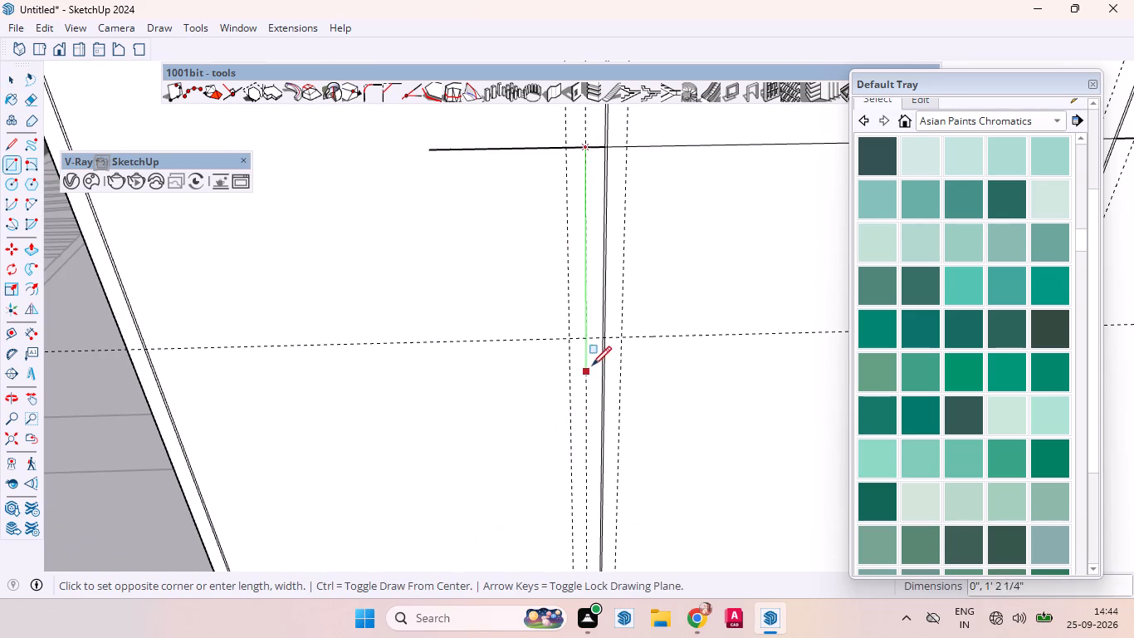
pyautogui.click(599, 341)
# Draw a 1' by 1" rectangle right of the left divider gap, from the upper guide down to the horizontal line.
pyautogui.scroll(-2, 603, 408)
pyautogui.scroll(3, 603, 409)
pyautogui.scroll(-4, 603, 410)
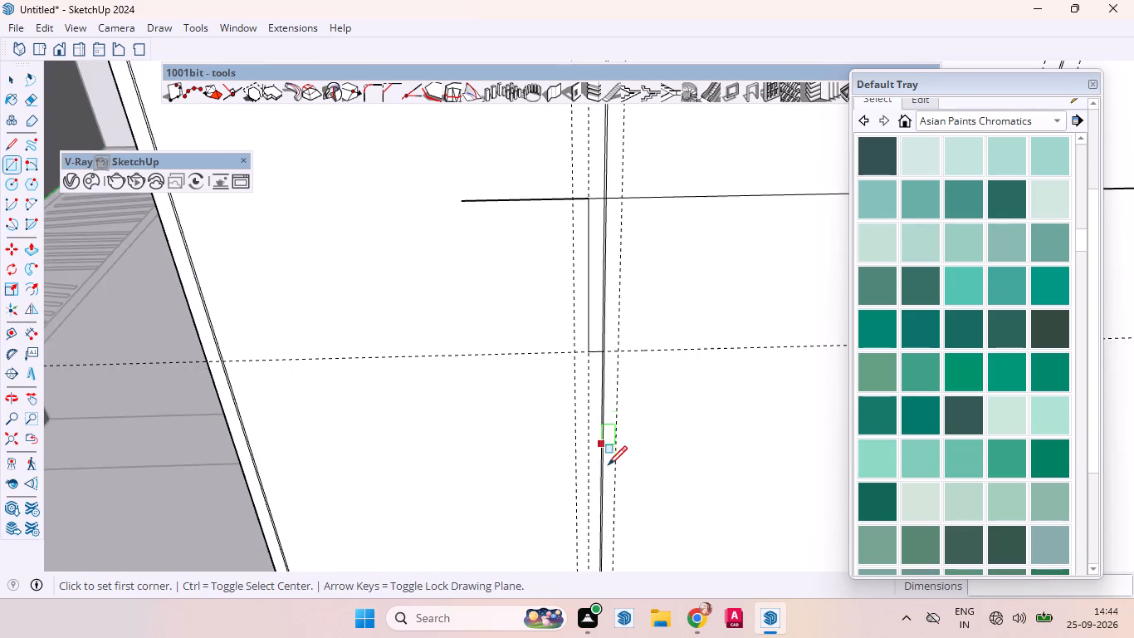
pyautogui.scroll(-5, 608, 466)
pyautogui.scroll(5, 611, 226)
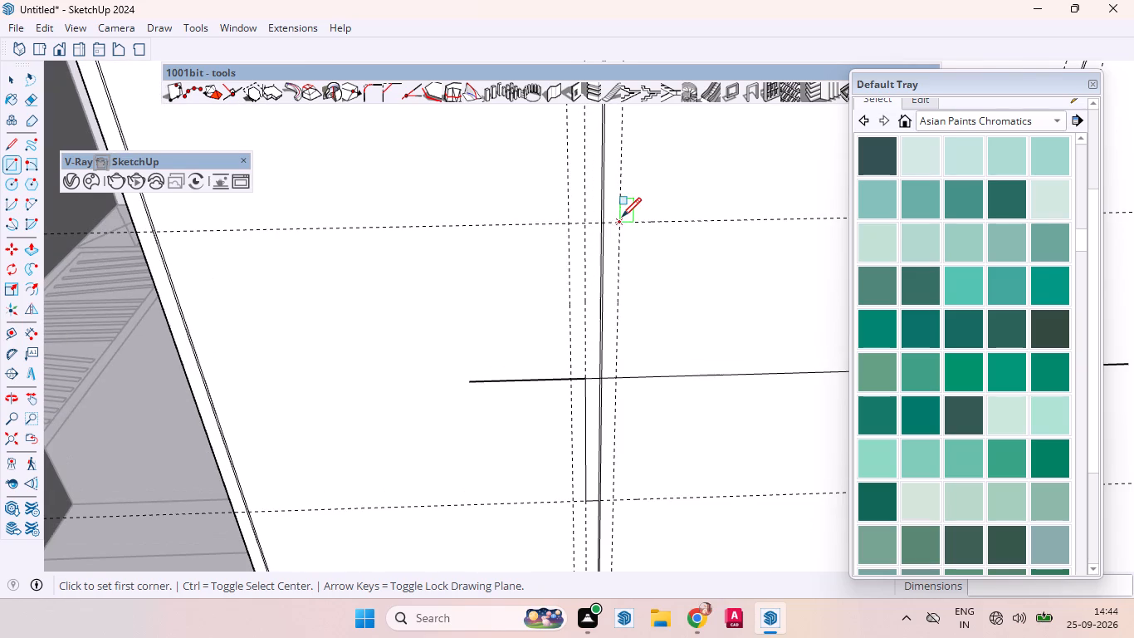
pyautogui.click(623, 220)
pyautogui.scroll(3, 617, 318)
pyautogui.scroll(-1, 617, 352)
pyautogui.scroll(2, 618, 352)
pyautogui.scroll(-1, 618, 356)
pyautogui.scroll(9, 613, 400)
pyautogui.scroll(-1, 589, 405)
pyautogui.scroll(4, 589, 405)
pyautogui.click(584, 384)
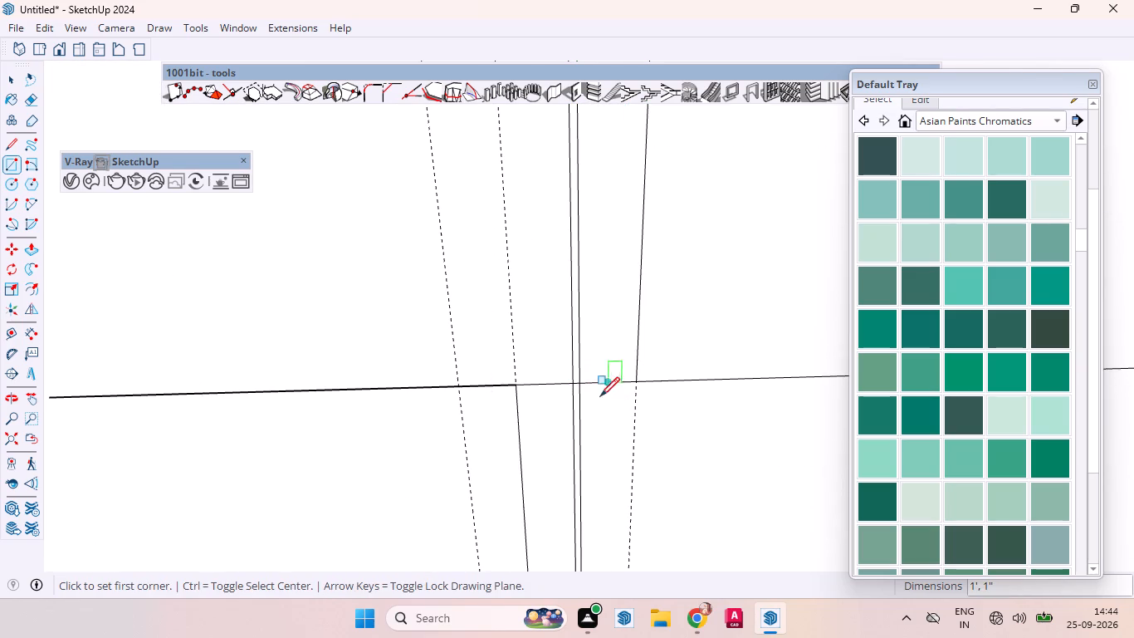
pyautogui.press('space')
# Push the thin left divider gap face between the upper guide and the horizontal line inward, repeating the previous push depth.
pyautogui.click(574, 406)
pyautogui.scroll(-4, 629, 404)
pyautogui.scroll(2, 630, 404)
pyautogui.scroll(-6, 630, 404)
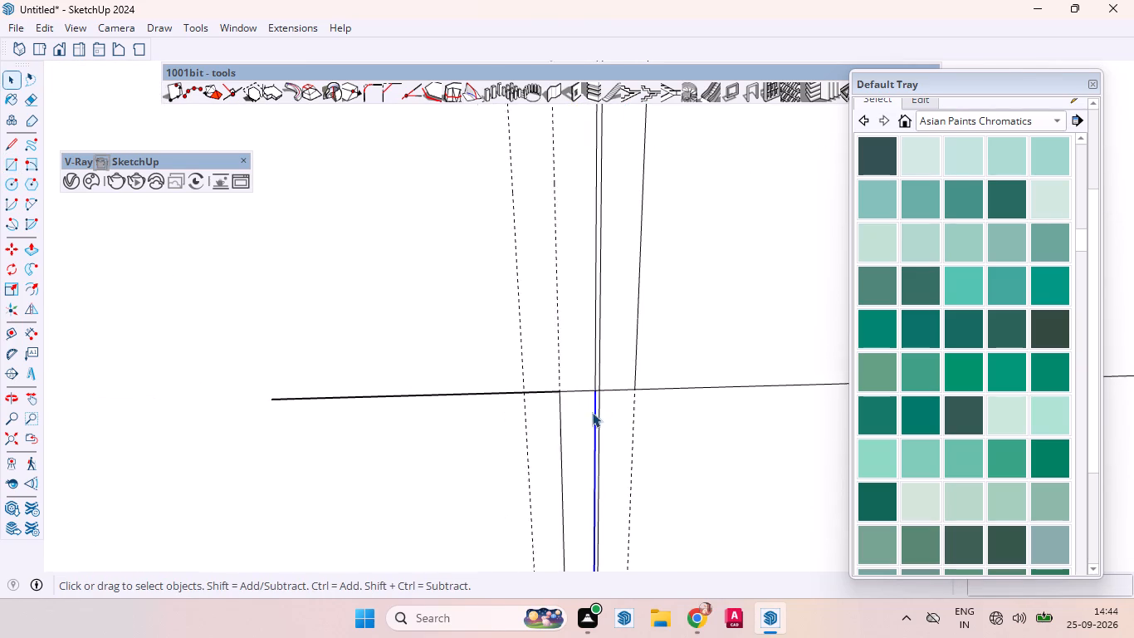
pyautogui.scroll(-2, 592, 412)
pyautogui.scroll(1, 594, 445)
pyautogui.scroll(-9, 595, 446)
pyautogui.scroll(5, 598, 450)
pyautogui.moveTo(574, 421); pyautogui.dragTo(635, 414, button='middle')
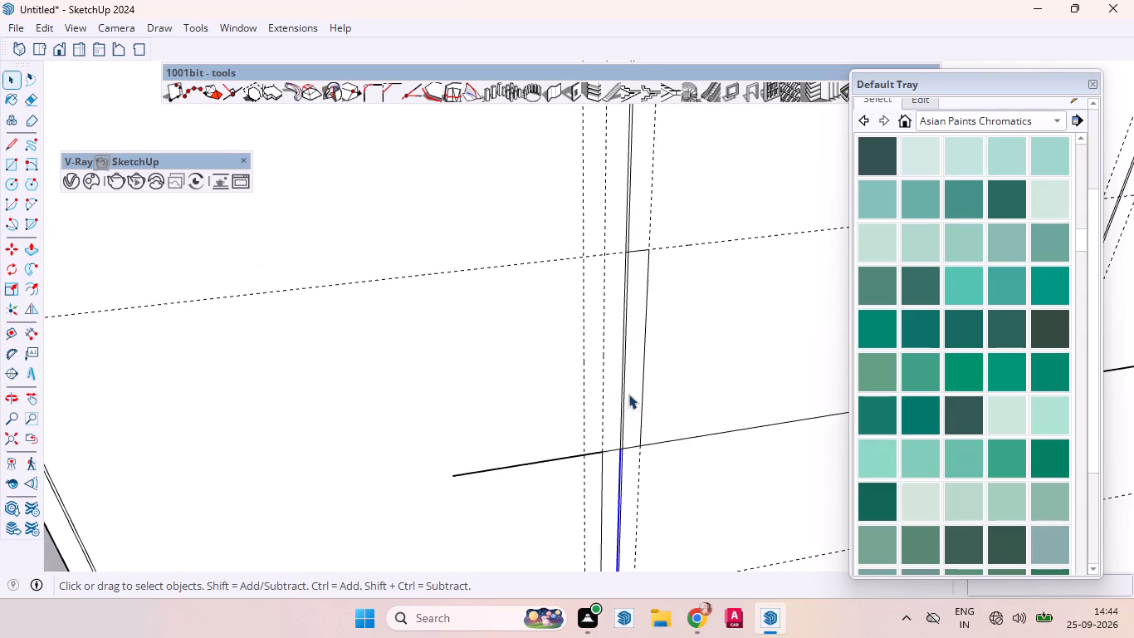
pyautogui.scroll(17, 619, 390)
pyautogui.scroll(-1, 632, 358)
pyautogui.scroll(12, 640, 346)
pyautogui.click(638, 343)
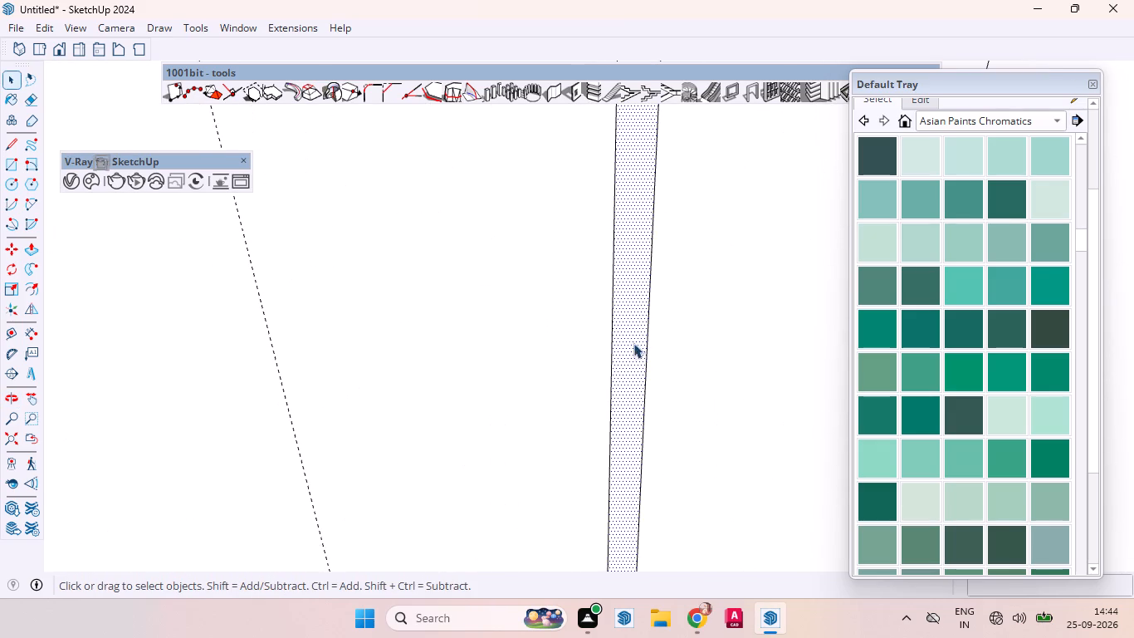
pyautogui.press('p')
pyautogui.doubleClick(634, 353)
# Push the thin left divider gap face below the horizontal line inward, repeating the previous push depth.
pyautogui.scroll(-4, 629, 342)
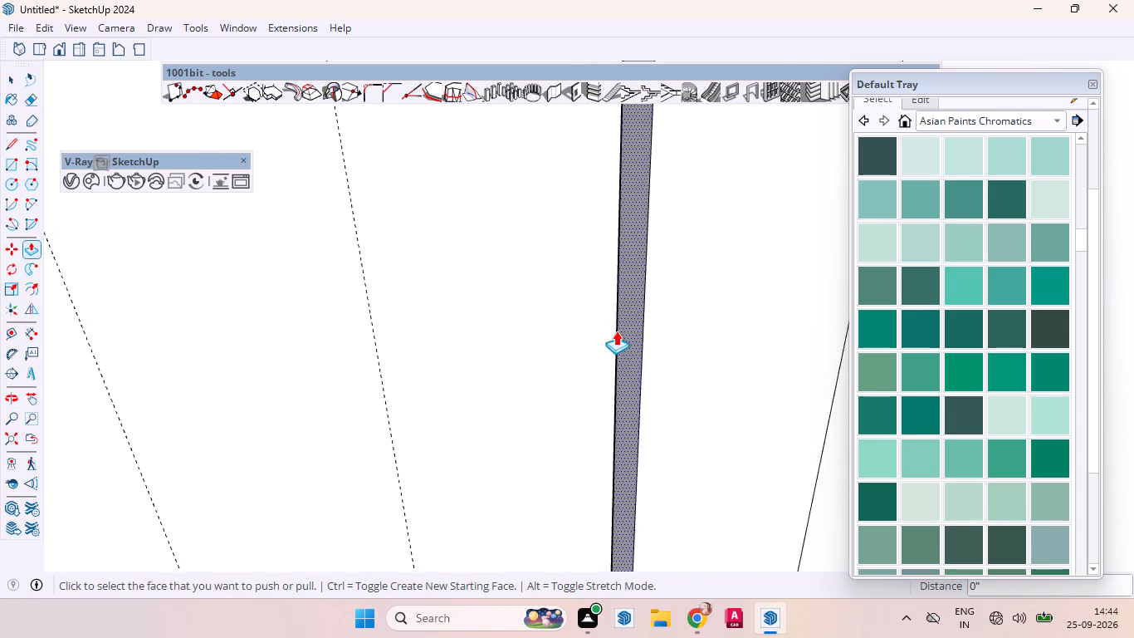
pyautogui.scroll(-12, 616, 331)
pyautogui.scroll(1, 473, 402)
pyautogui.scroll(-4, 473, 405)
pyautogui.scroll(1, 491, 410)
pyautogui.scroll(-13, 493, 410)
pyautogui.scroll(2, 584, 373)
pyautogui.scroll(-3, 585, 373)
pyautogui.scroll(-5, 539, 435)
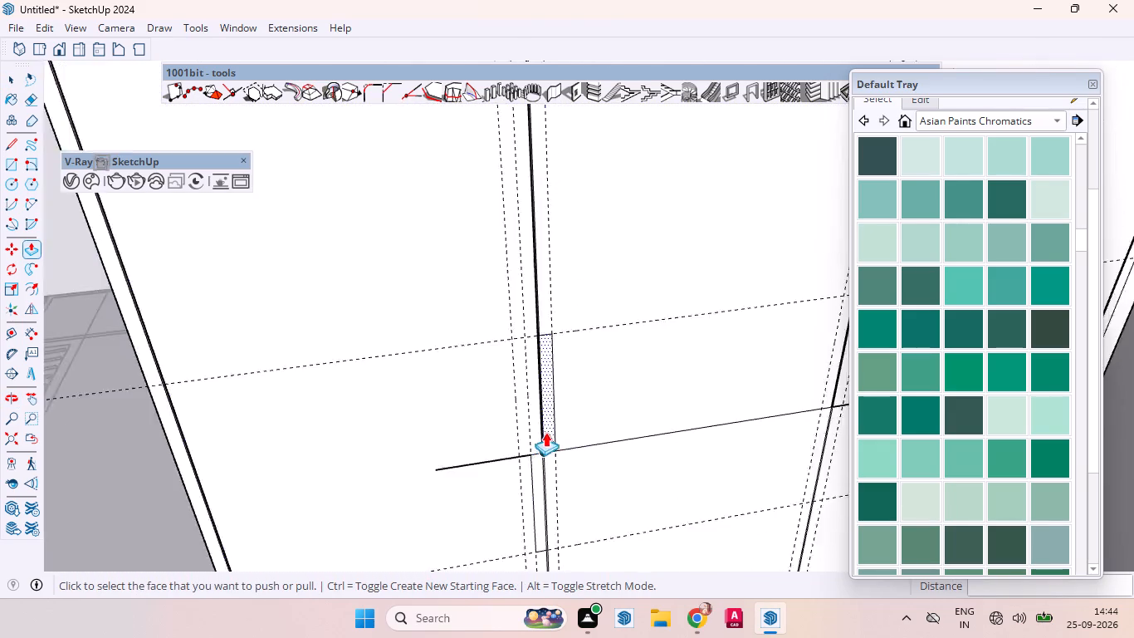
pyautogui.scroll(20, 541, 448)
pyautogui.scroll(11, 541, 448)
pyautogui.scroll(-2, 536, 434)
pyautogui.doubleClick(535, 418)
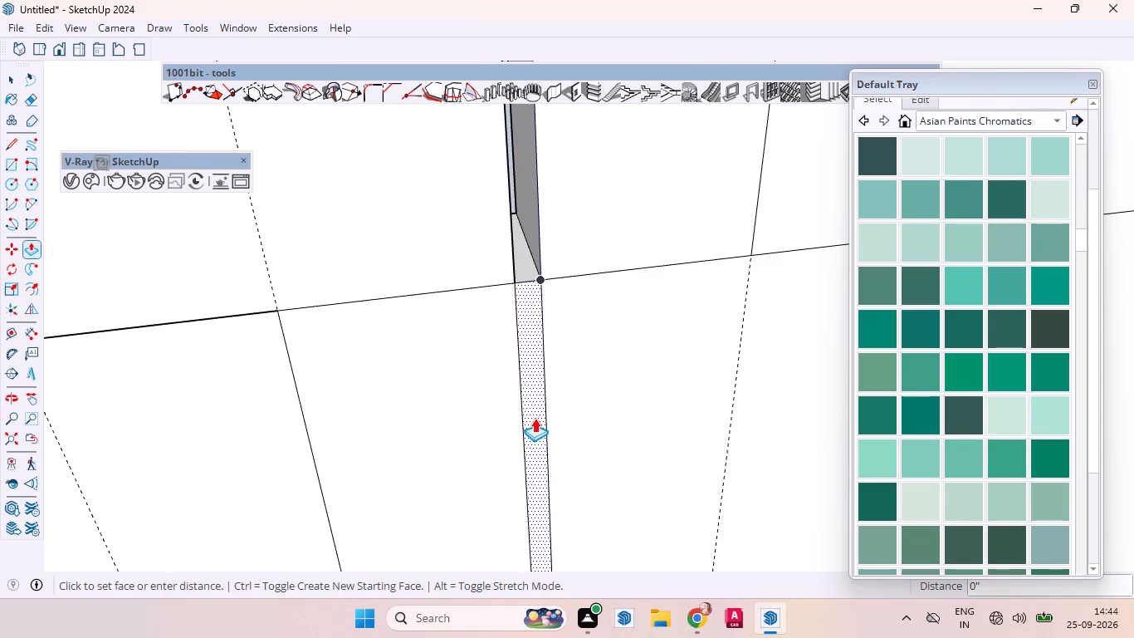
pyautogui.scroll(-20, 545, 366)
pyautogui.scroll(-4, 569, 218)
pyautogui.scroll(3, 571, 223)
pyautogui.scroll(-2, 571, 223)
pyautogui.scroll(1, 569, 260)
pyautogui.scroll(-3, 571, 263)
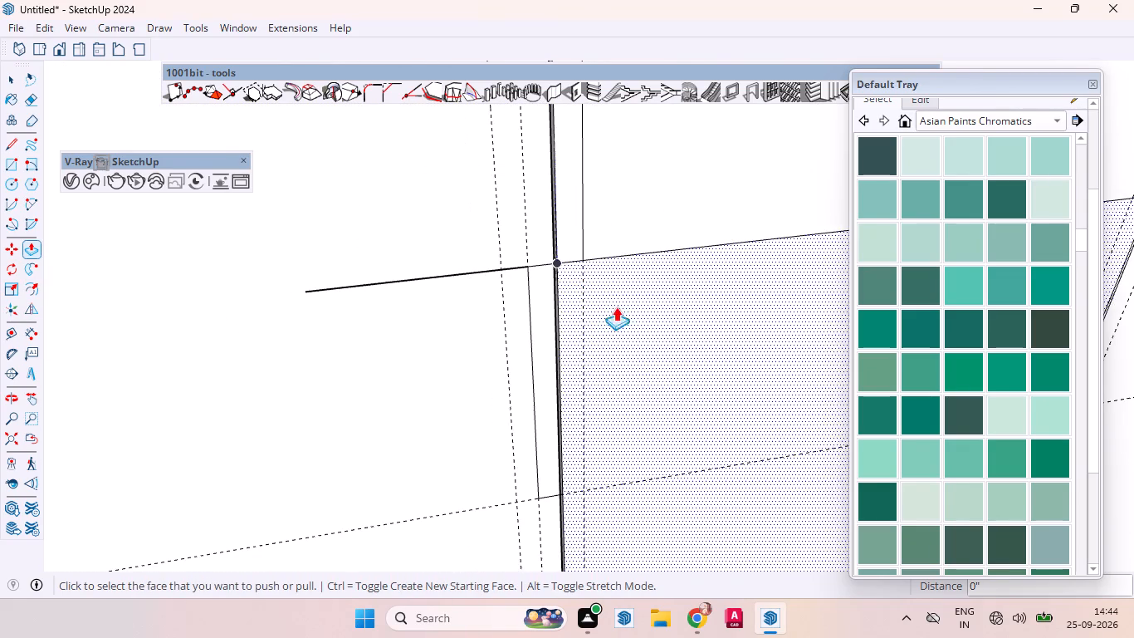
pyautogui.scroll(20, 506, 580)
pyautogui.scroll(2, 506, 580)
pyautogui.press('space')
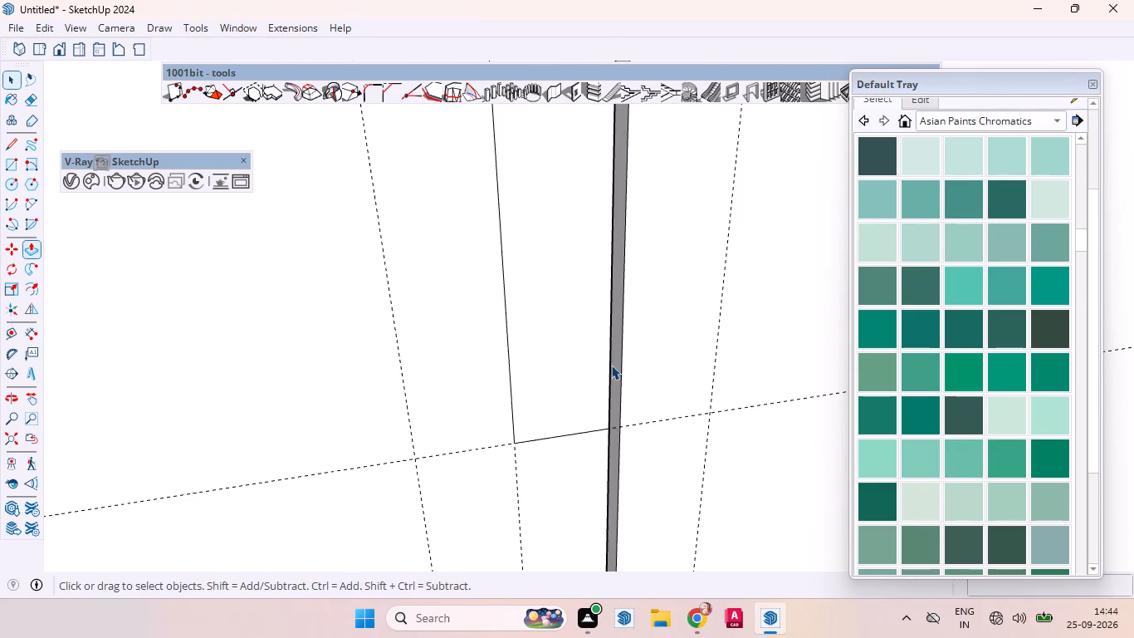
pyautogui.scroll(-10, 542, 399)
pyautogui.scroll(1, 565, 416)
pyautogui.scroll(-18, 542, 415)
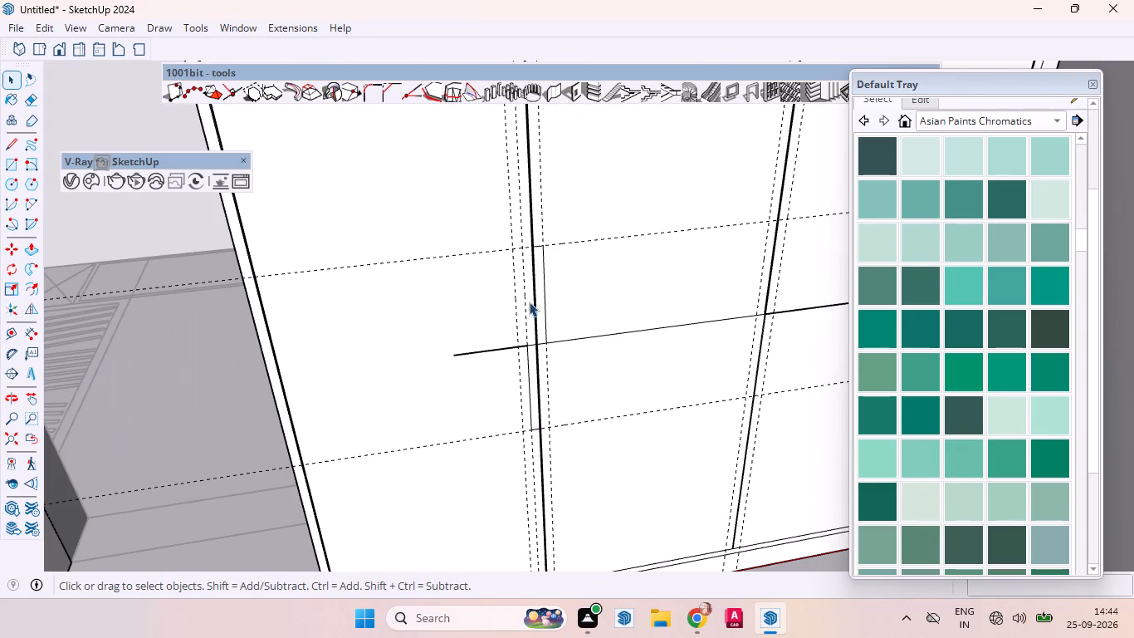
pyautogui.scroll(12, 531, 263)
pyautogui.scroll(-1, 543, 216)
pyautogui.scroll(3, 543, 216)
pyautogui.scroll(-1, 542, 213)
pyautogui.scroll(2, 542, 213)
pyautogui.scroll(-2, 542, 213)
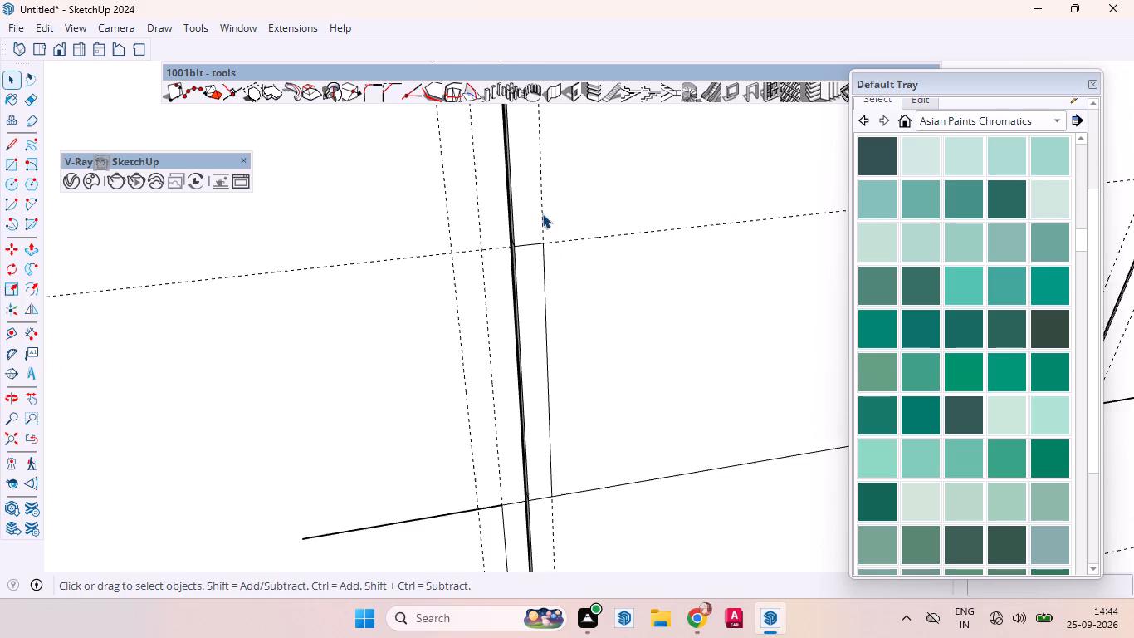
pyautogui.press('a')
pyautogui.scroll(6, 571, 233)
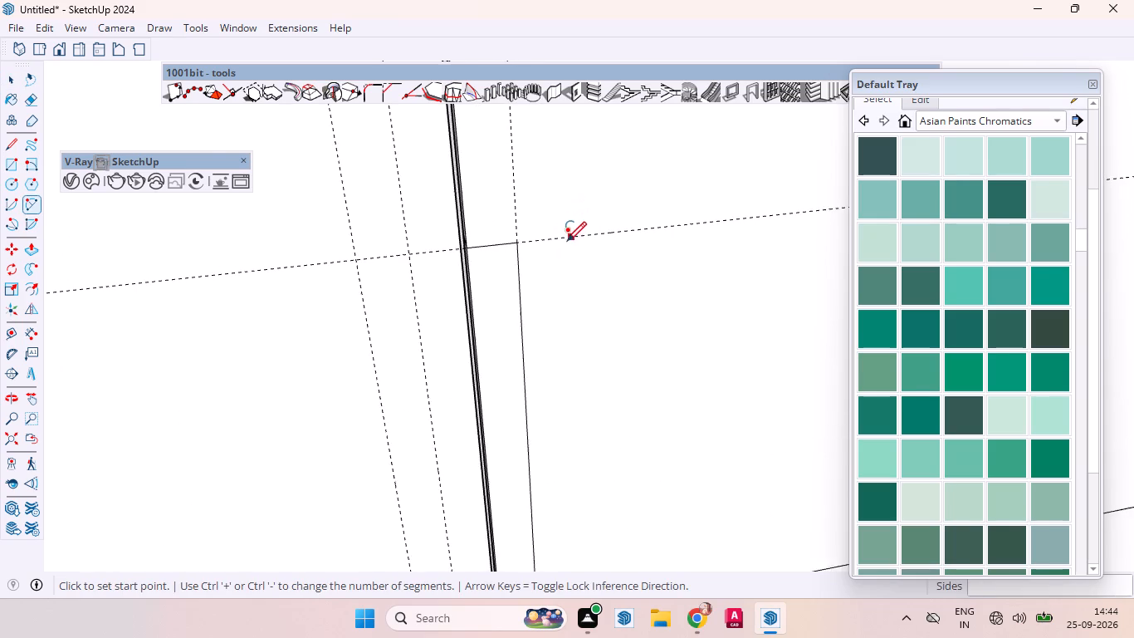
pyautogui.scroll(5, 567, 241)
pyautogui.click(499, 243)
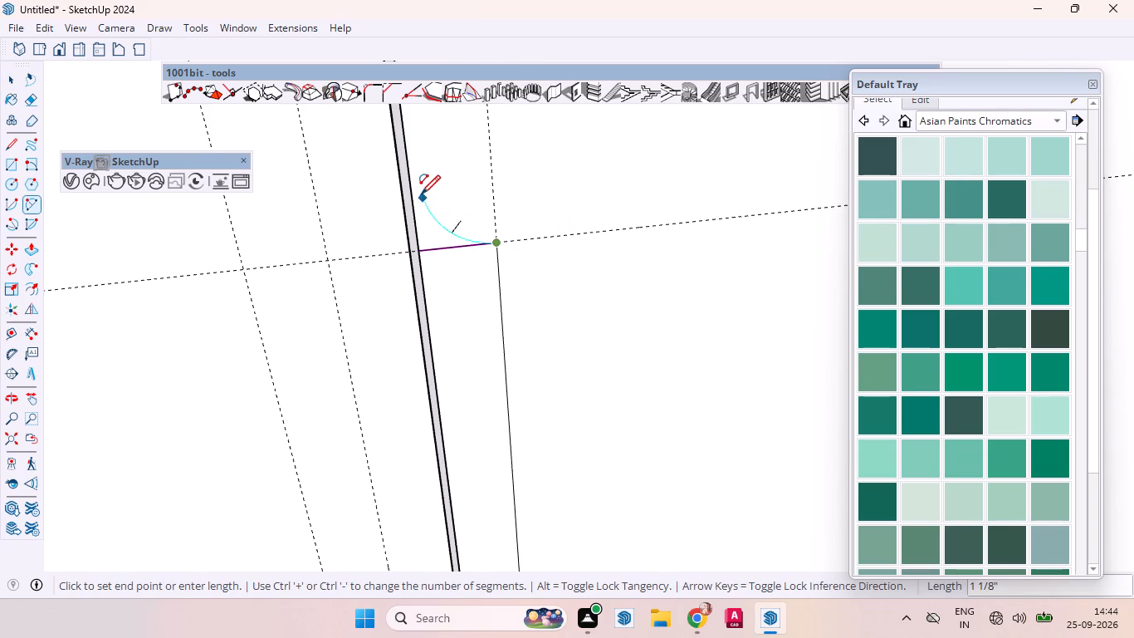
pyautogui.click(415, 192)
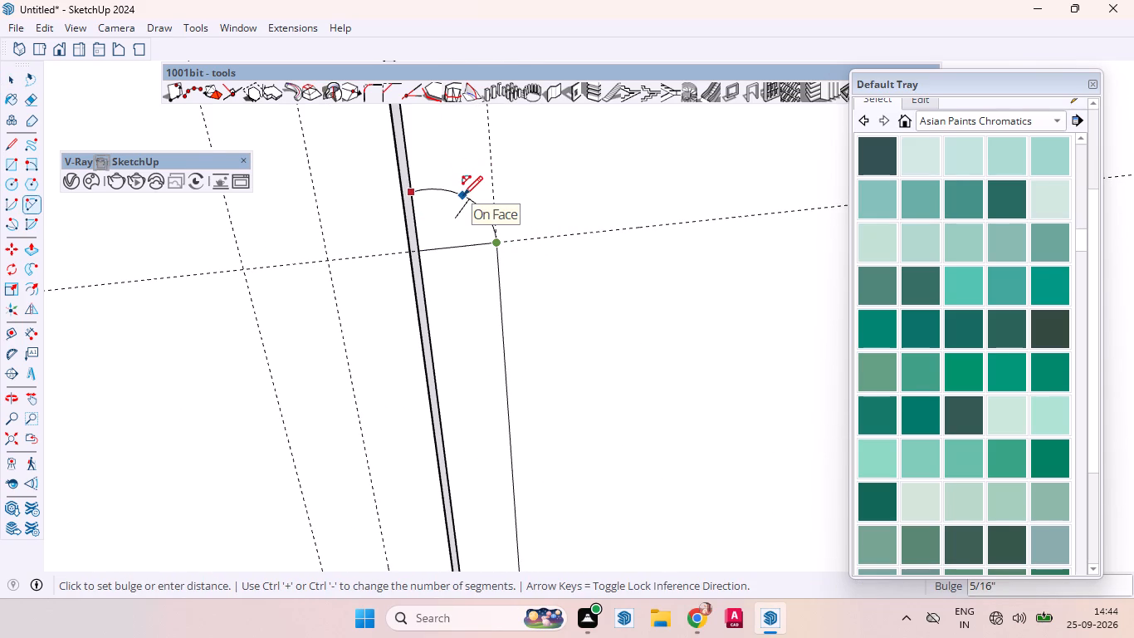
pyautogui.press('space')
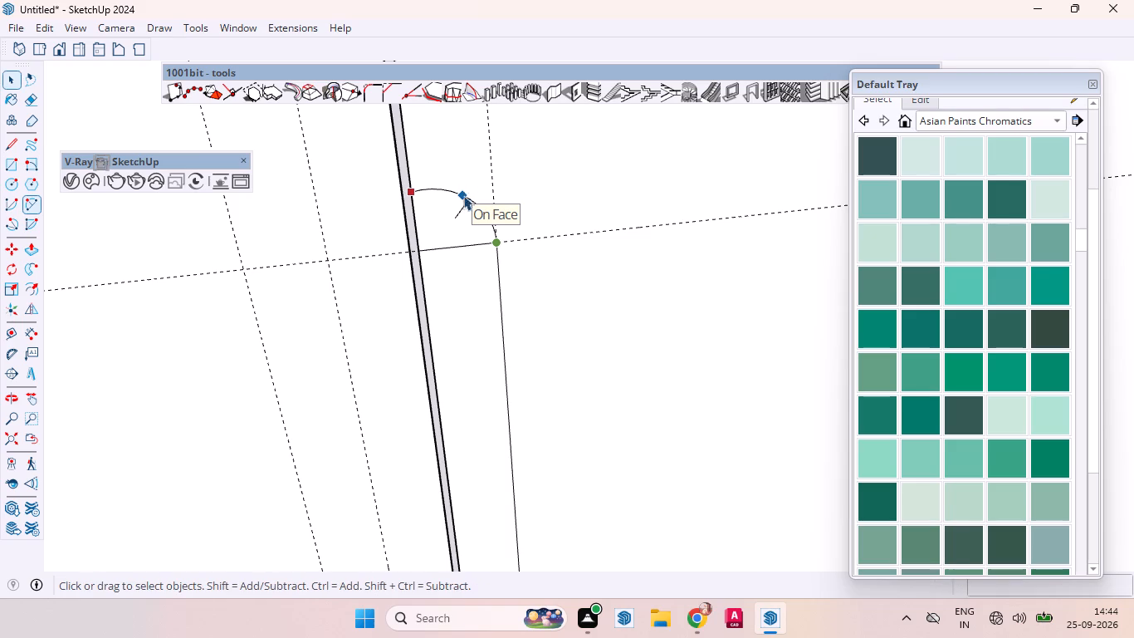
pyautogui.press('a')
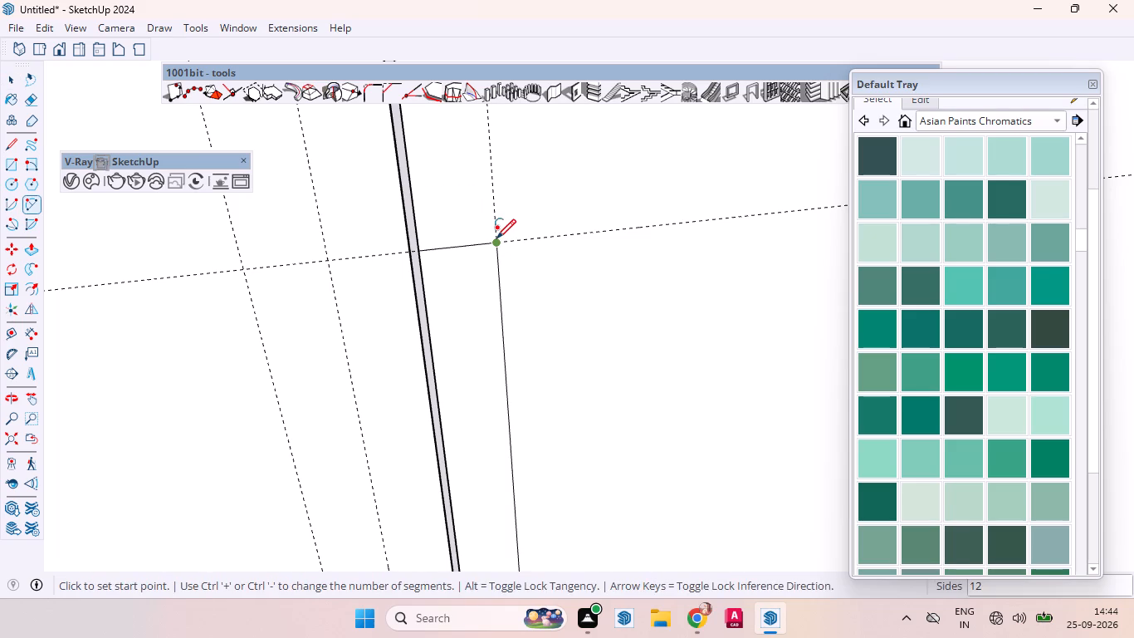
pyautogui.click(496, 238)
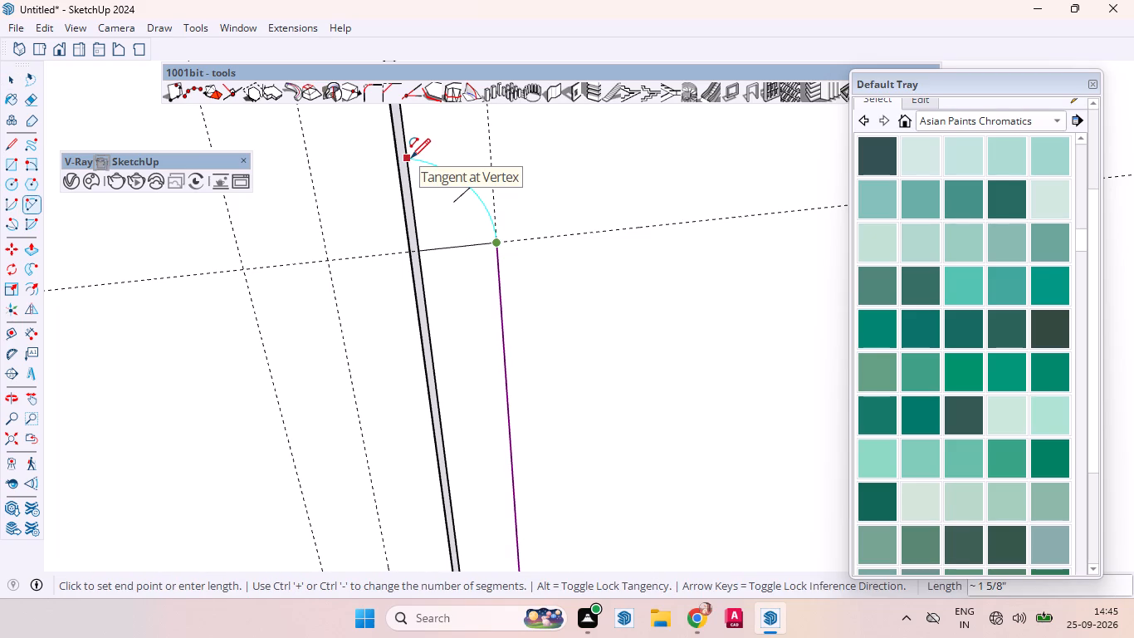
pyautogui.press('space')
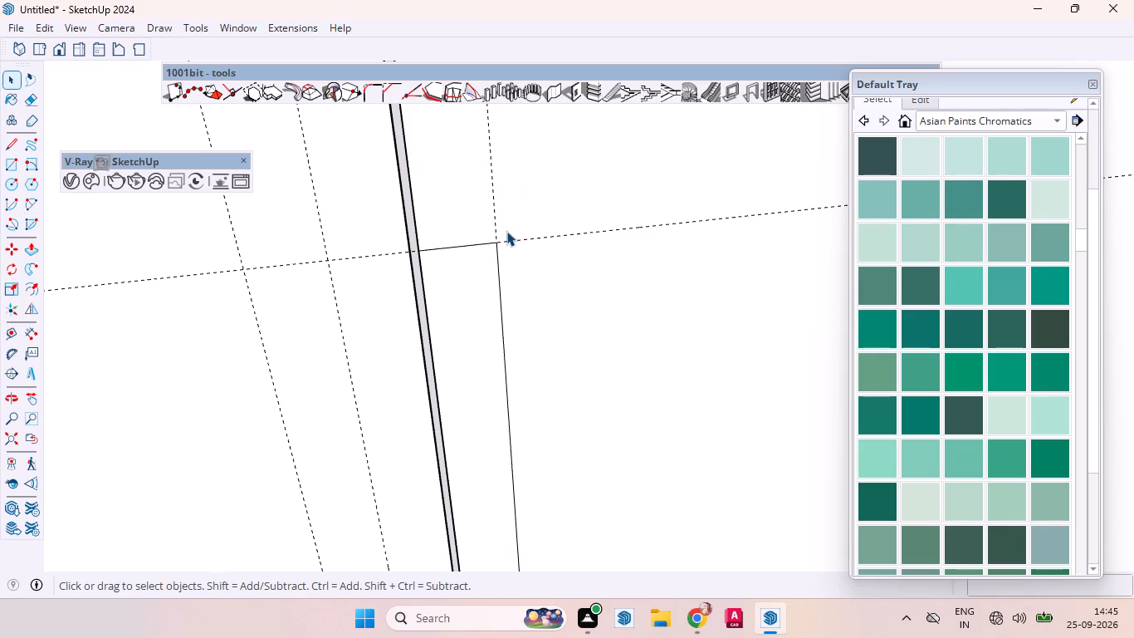
# Place two horizontal guides, 3" and 2" above the upper guide across the wide wardrobe's doors.
pyautogui.press('t')
pyautogui.click(535, 238)
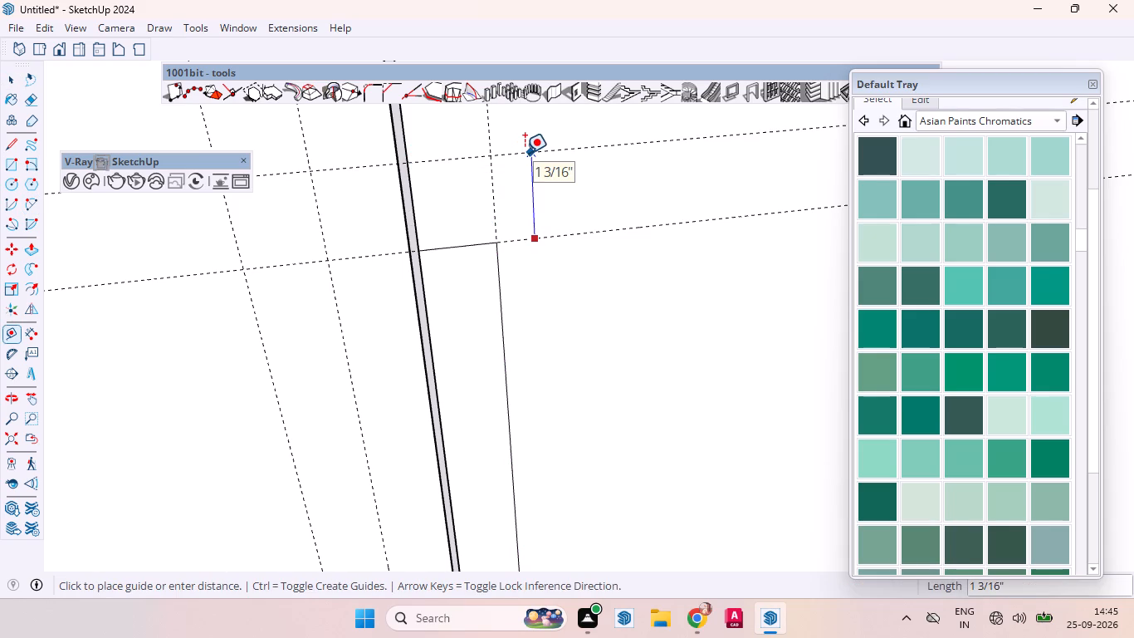
pyautogui.press('5')
pyautogui.press('BackSpace')
pyautogui.press('3')
pyautogui.press('Return')
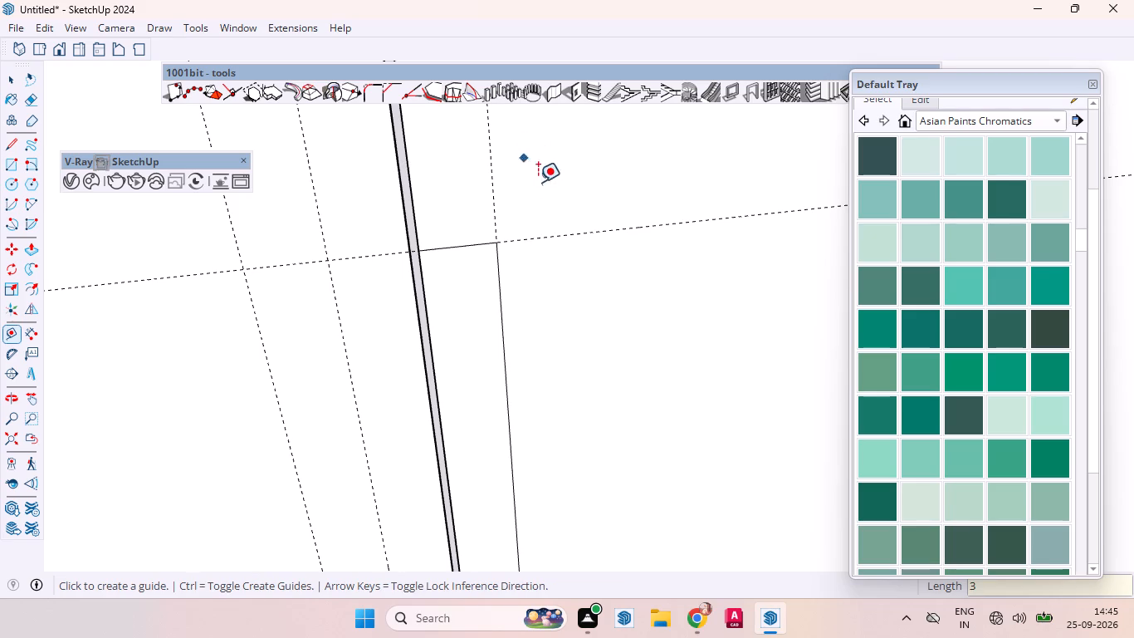
pyautogui.scroll(-10, 589, 291)
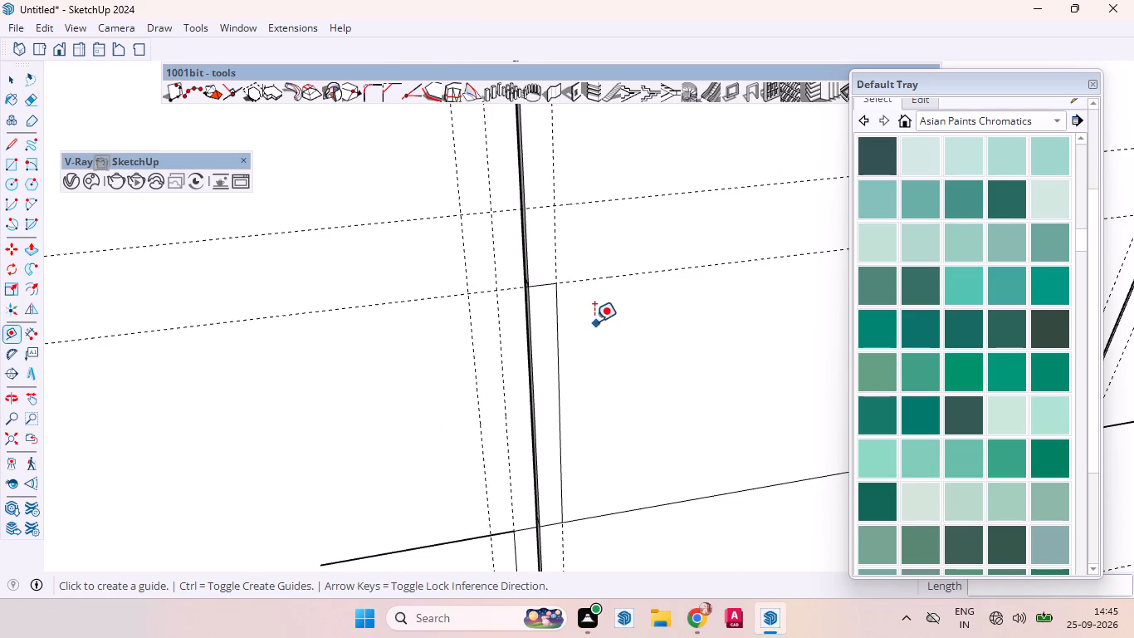
pyautogui.click(574, 278)
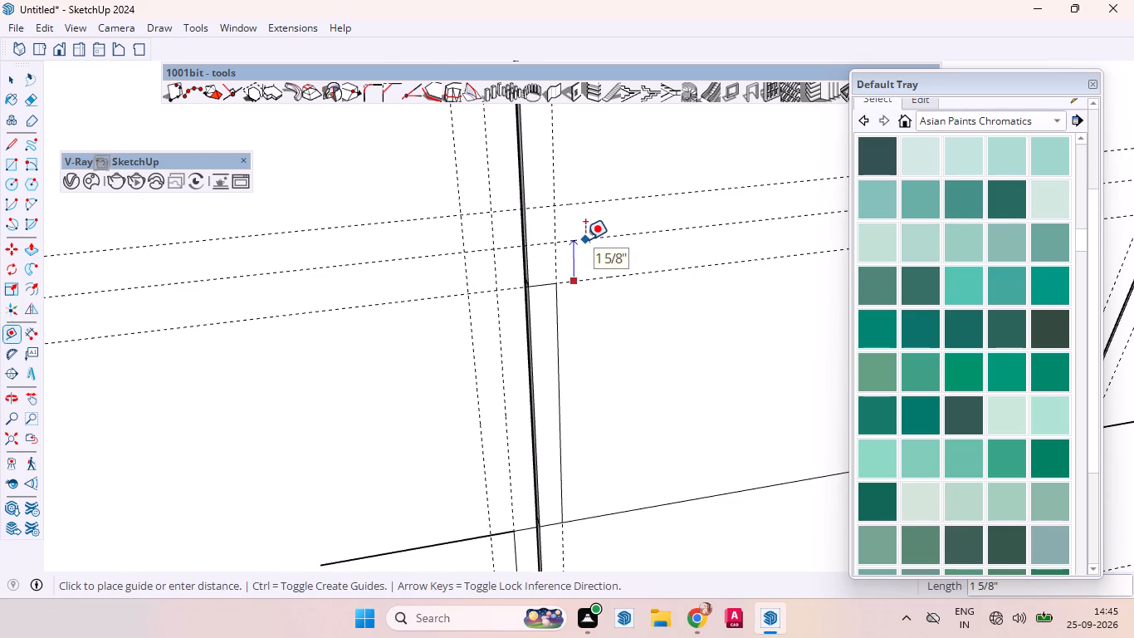
pyautogui.press('2')
pyautogui.press('Return')
pyautogui.press('space')
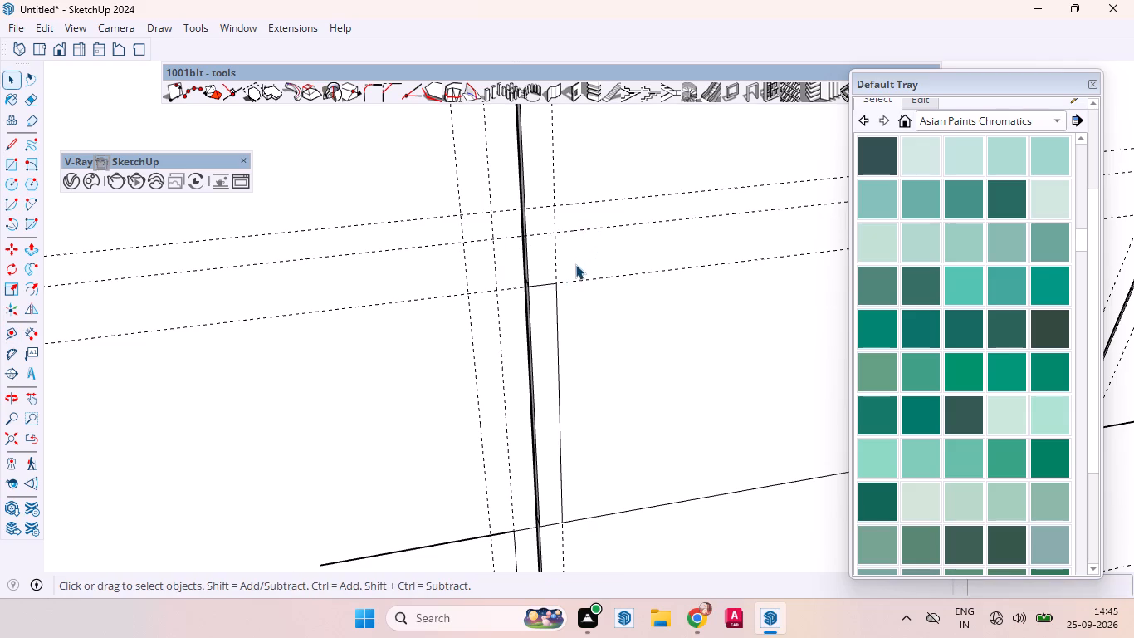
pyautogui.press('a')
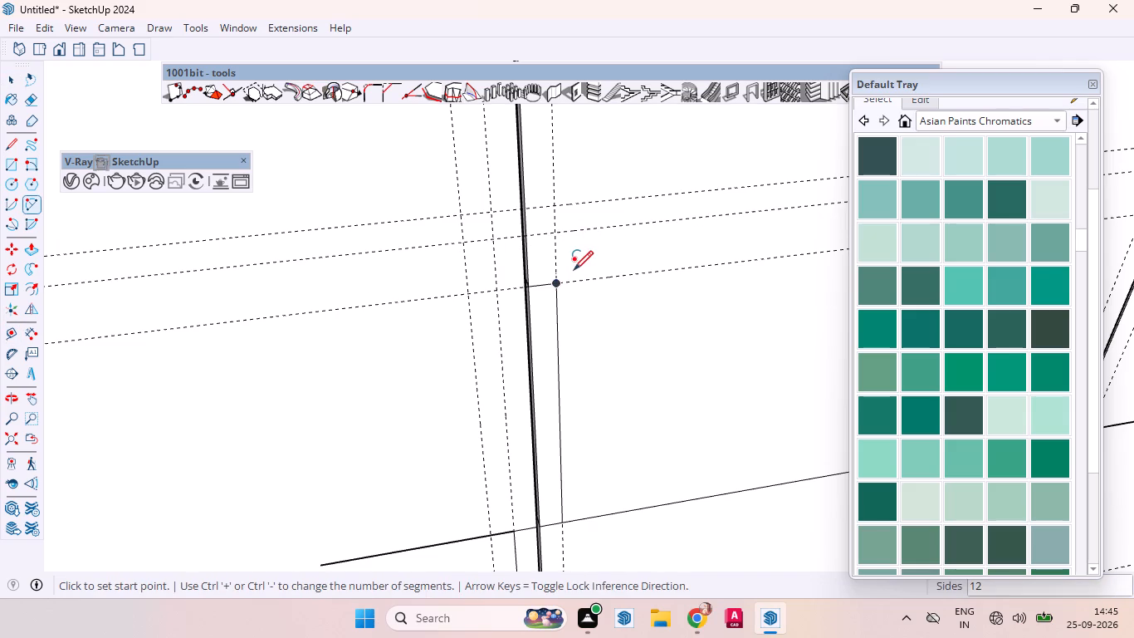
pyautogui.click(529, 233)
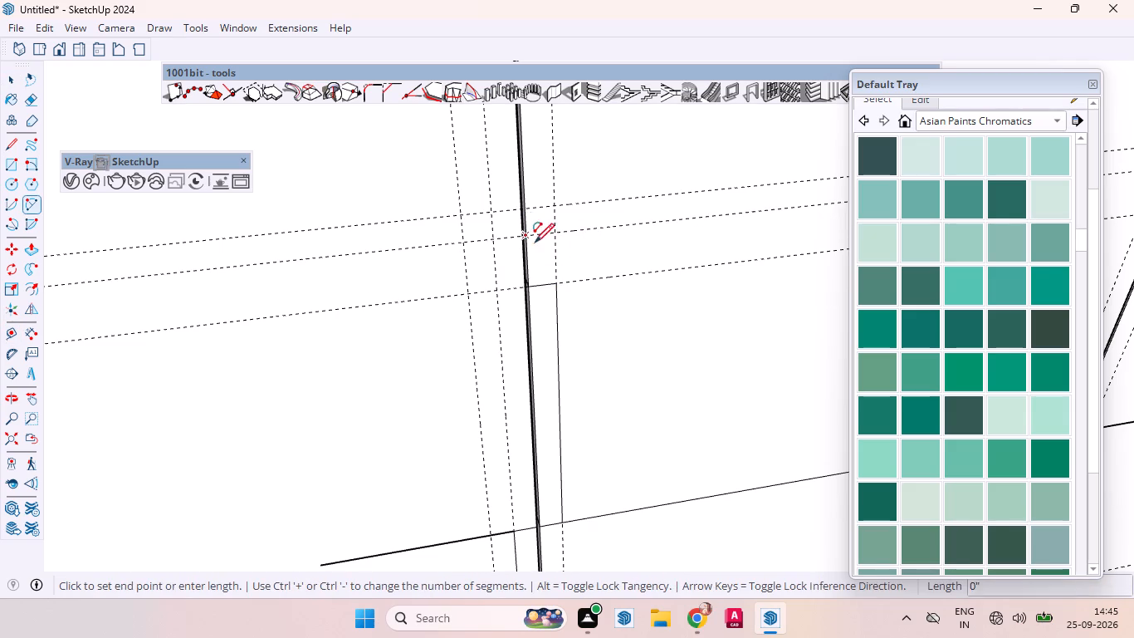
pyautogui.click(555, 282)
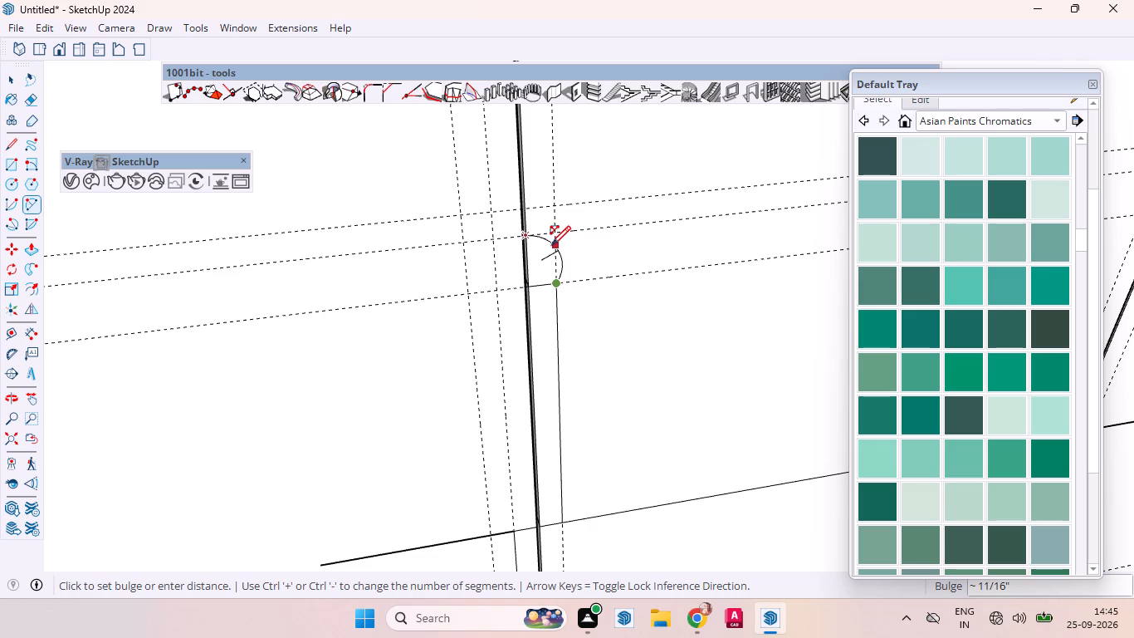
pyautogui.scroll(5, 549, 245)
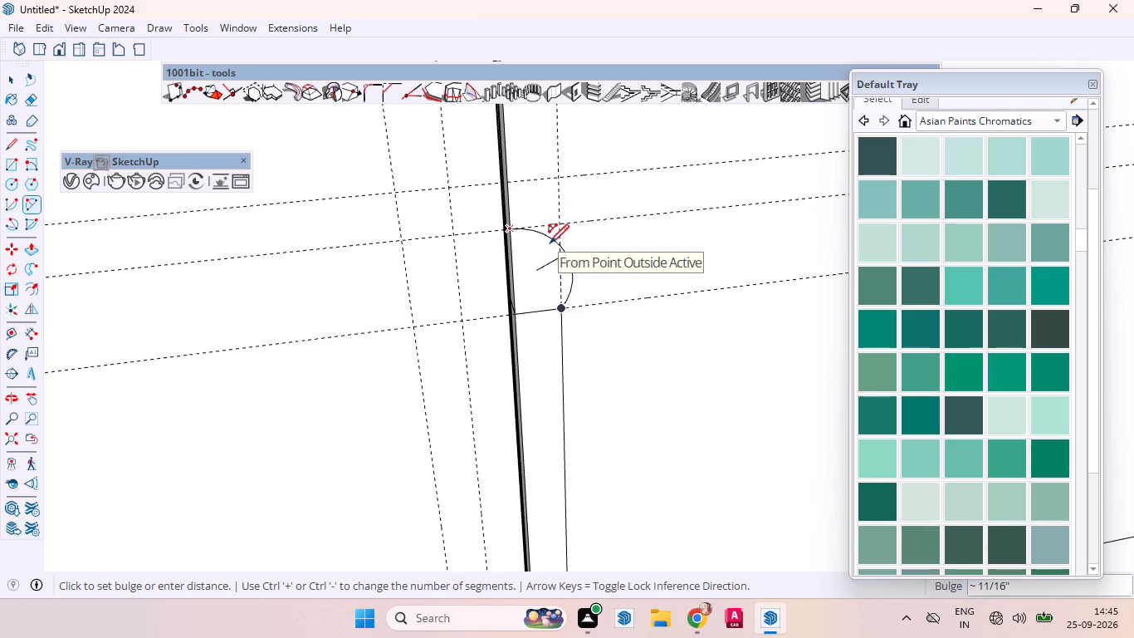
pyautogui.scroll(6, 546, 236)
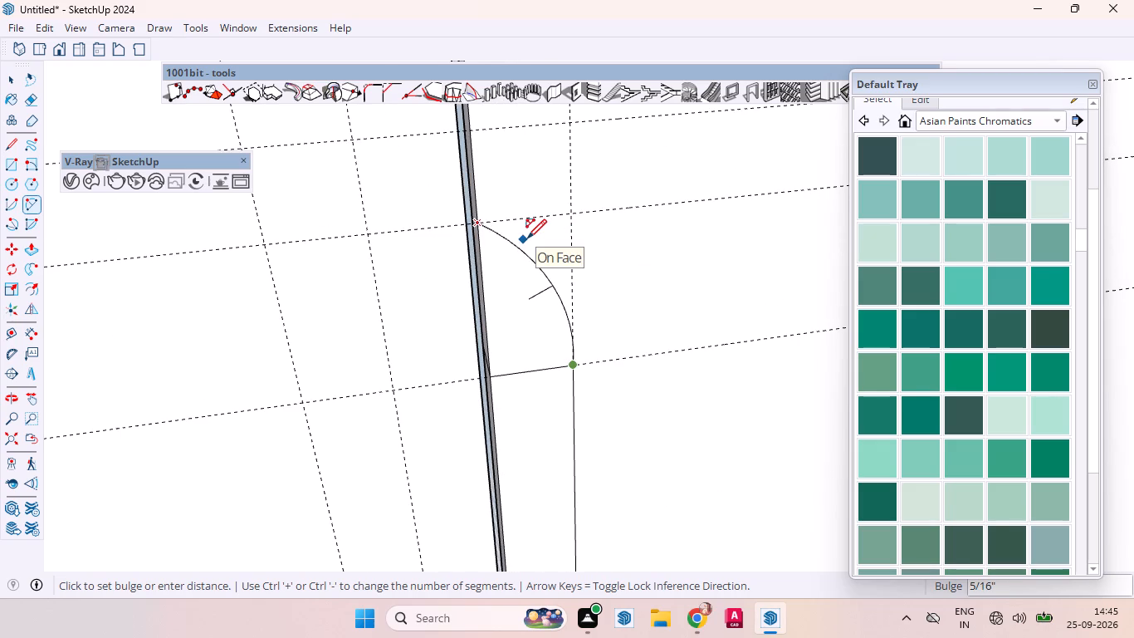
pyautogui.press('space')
# Place a horizontal guide 1" above the top edge of the handle rectangle right of the left divider gap.
pyautogui.press('t')
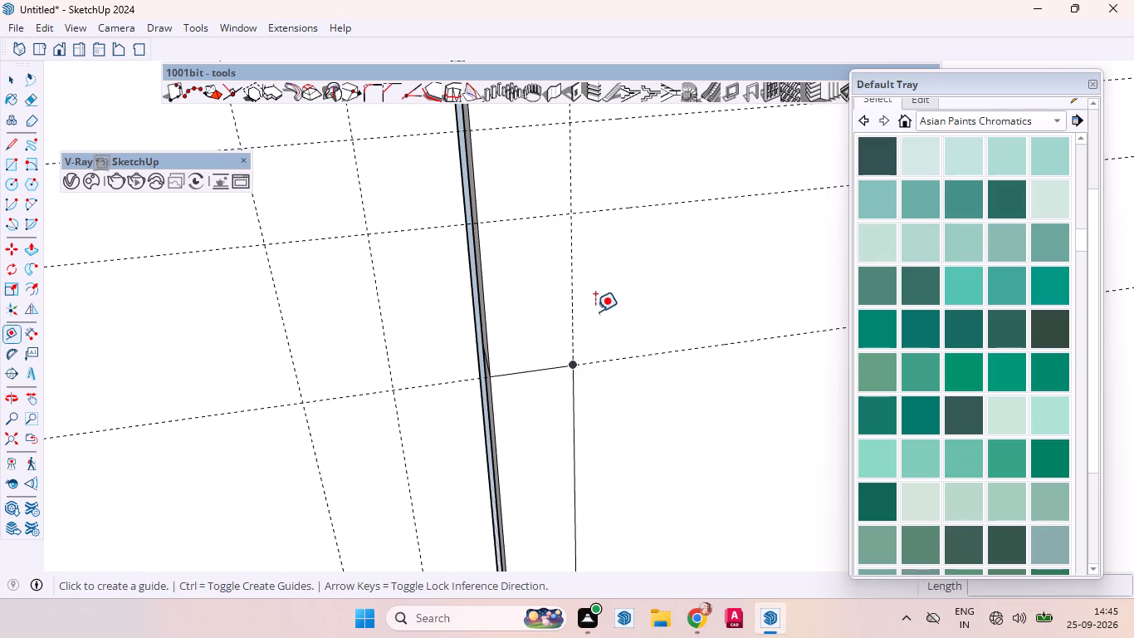
pyautogui.click(592, 361)
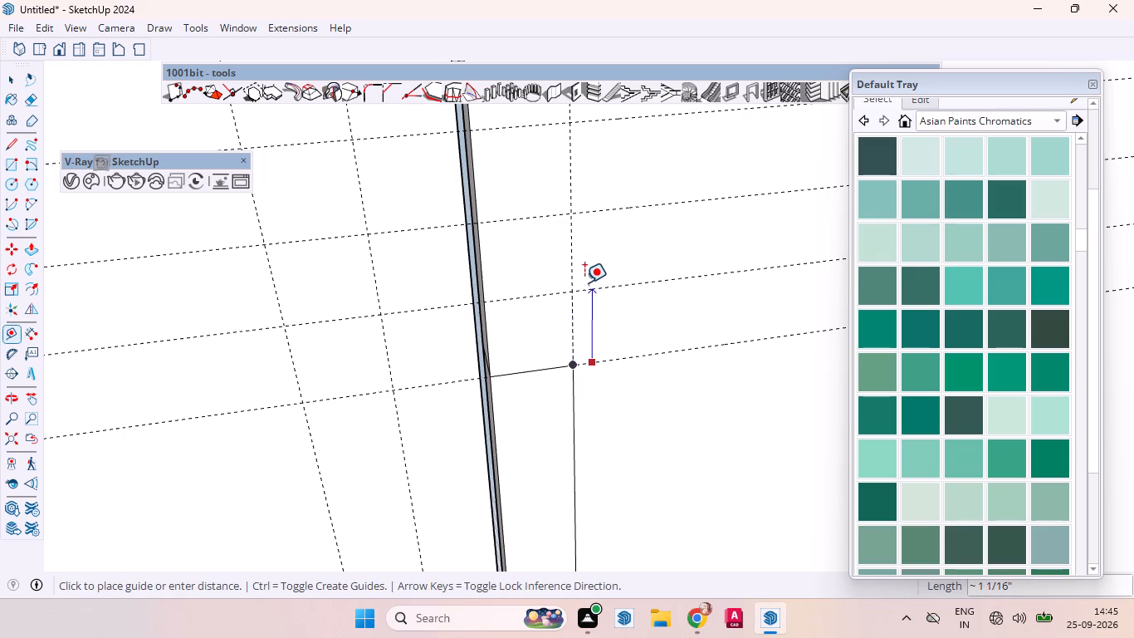
pyautogui.press('1')
pyautogui.press('Return')
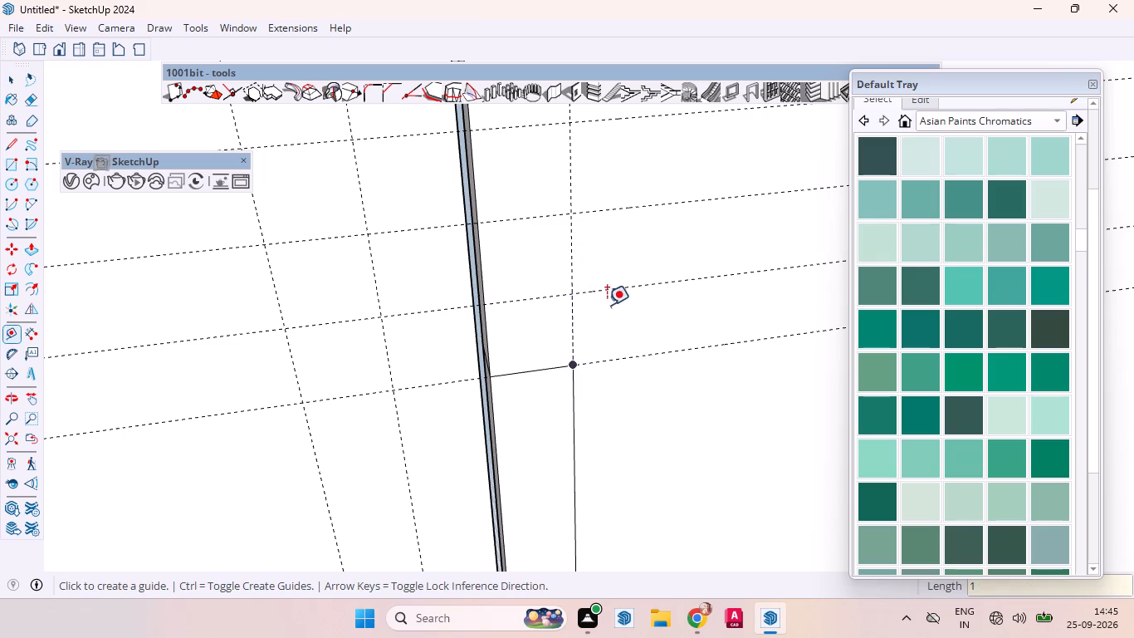
# Draw an arc with about 3/8" bulge from the handle rectangle's upper outer corner to the gap edge at the 1" guide.
pyautogui.press('a')
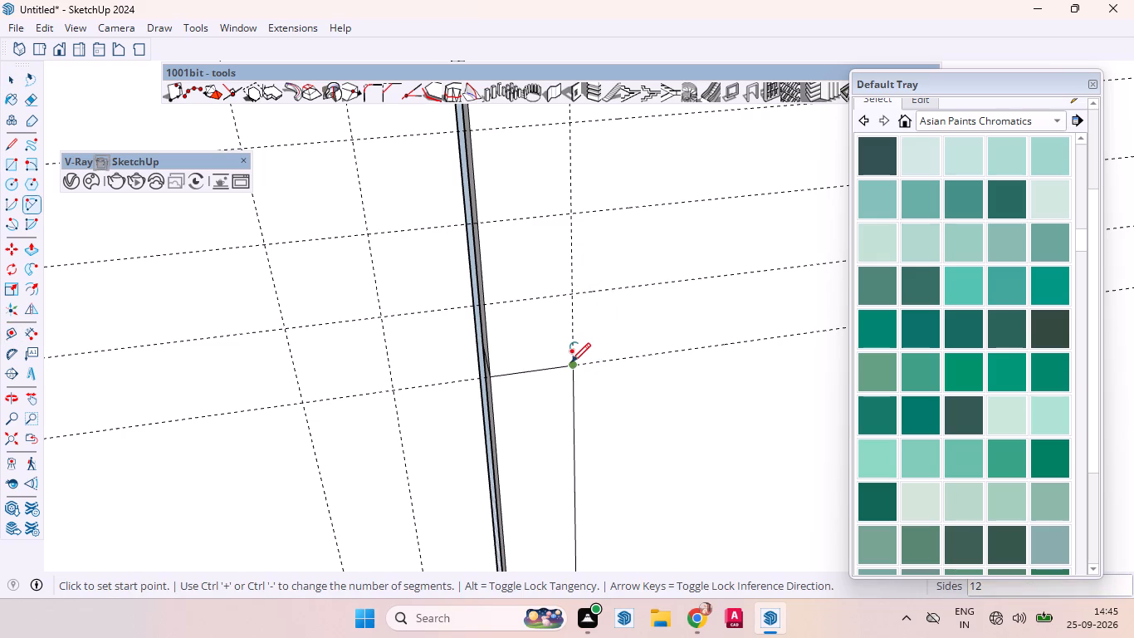
pyautogui.click(571, 362)
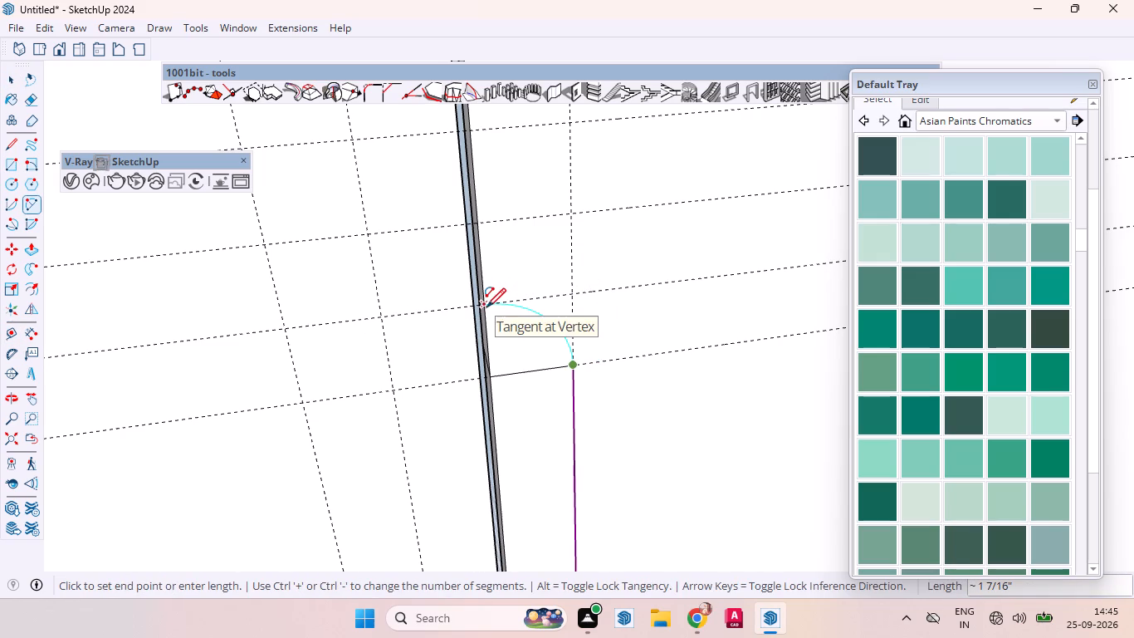
pyautogui.click(486, 307)
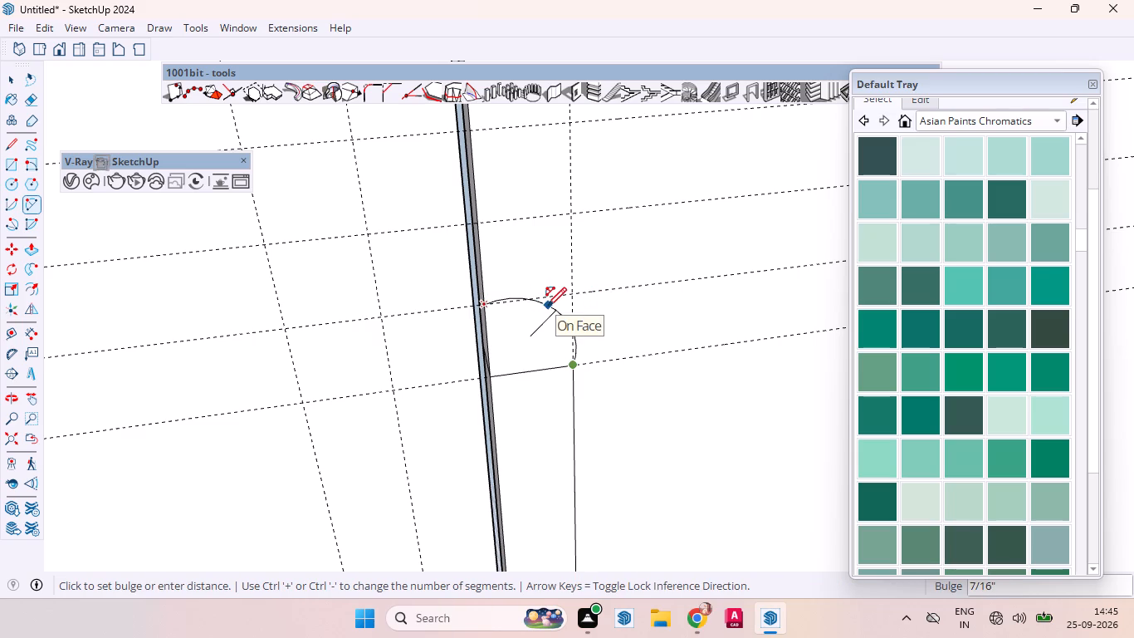
pyautogui.click(544, 309)
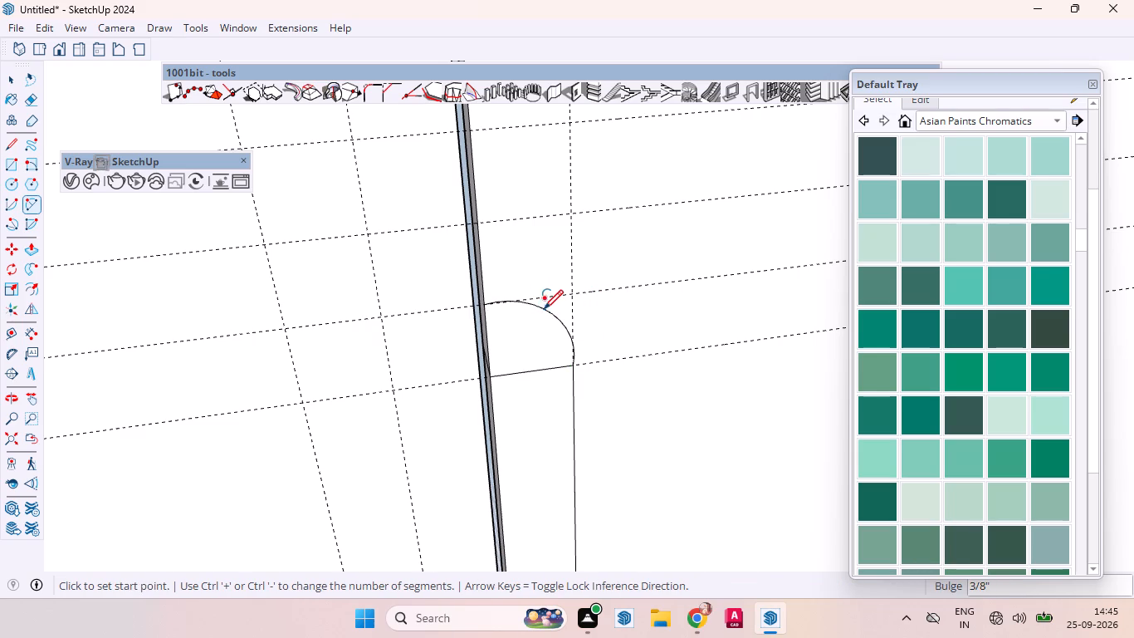
pyautogui.press('space')
# Delete the straight edge between the arc and the upper handle rectangle to merge them into one rounded outline.
pyautogui.click(531, 331)
pyautogui.click(536, 391)
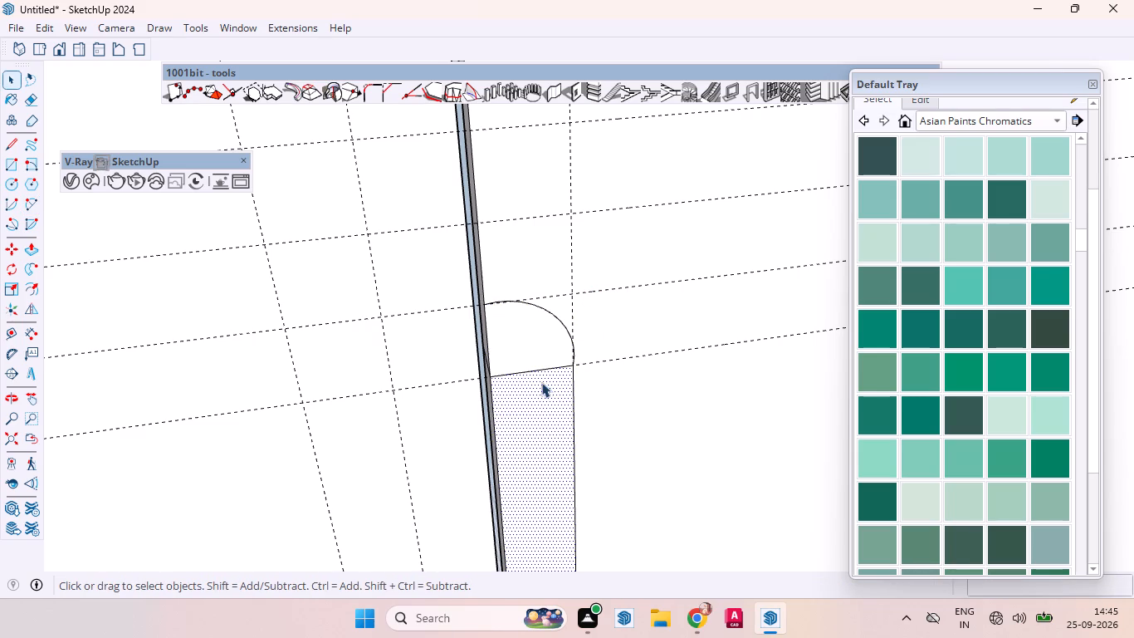
pyautogui.click(539, 369)
pyautogui.press('Delete')
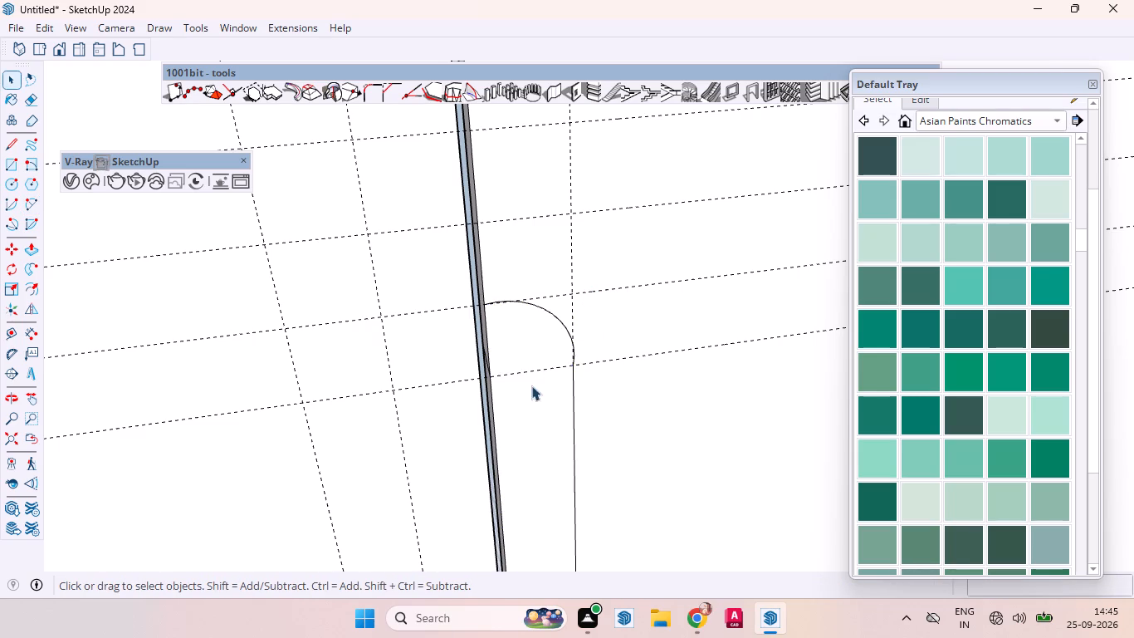
pyautogui.scroll(-9, 575, 351)
pyautogui.scroll(1, 557, 277)
pyautogui.scroll(-18, 559, 273)
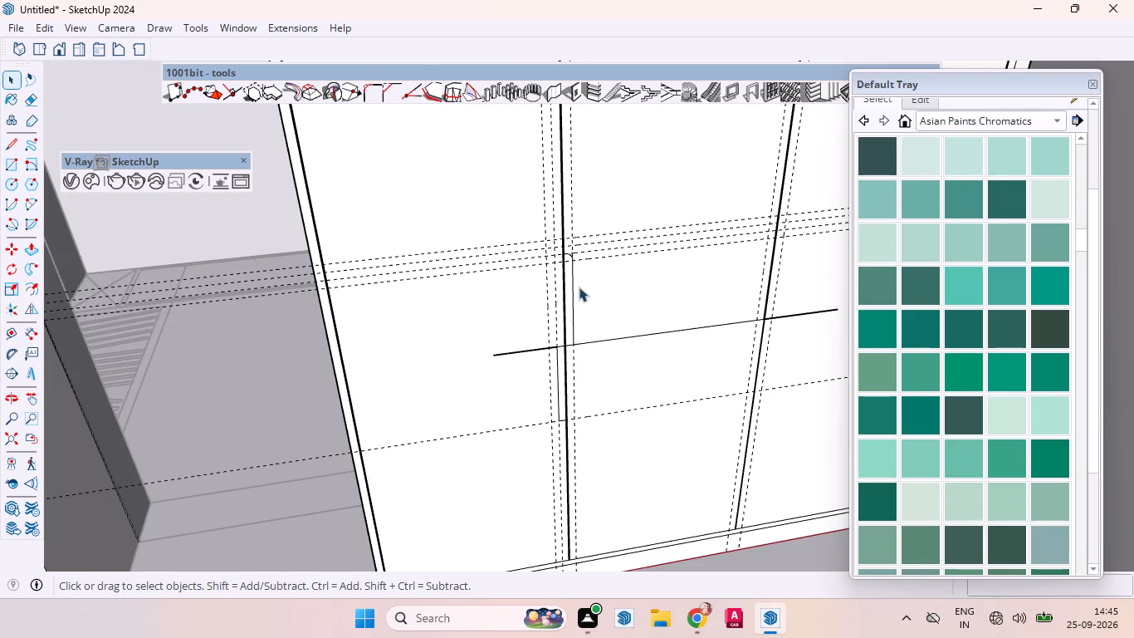
# Place a horizontal guide 1" below the bottom edge of the handle rectangle left of the left divider gap.
pyautogui.scroll(5, 573, 462)
pyautogui.moveTo(572, 434); pyautogui.dragTo(526, 411, button='middle')
pyautogui.scroll(6, 526, 403)
pyautogui.scroll(-2, 520, 400)
pyautogui.scroll(1, 519, 399)
pyautogui.scroll(10, 406, 327)
pyautogui.press('t')
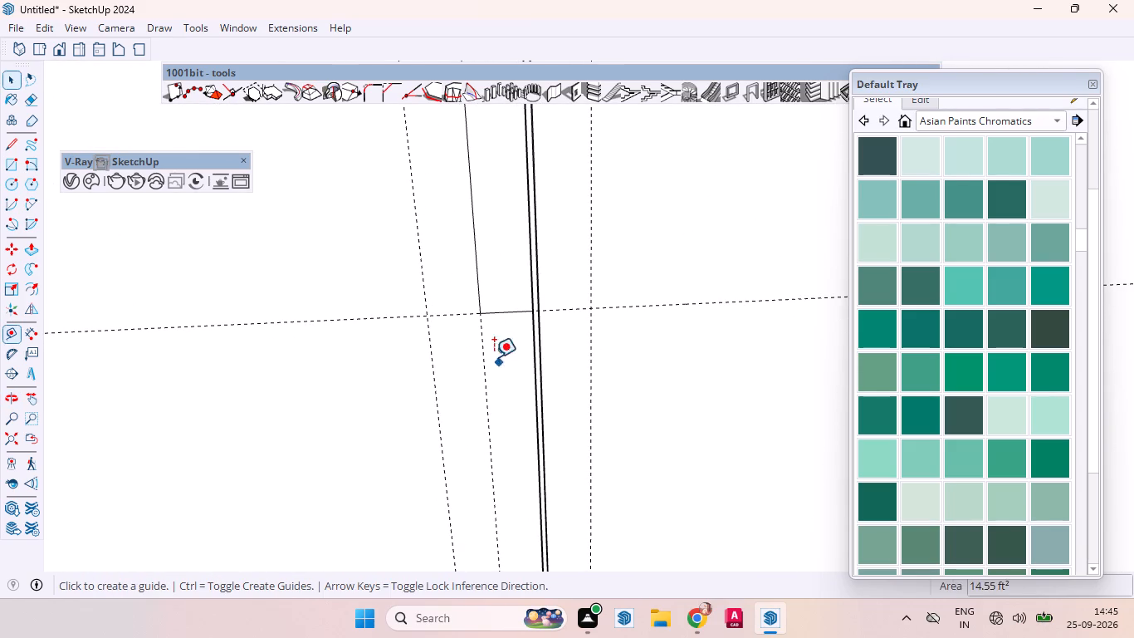
pyautogui.click(452, 315)
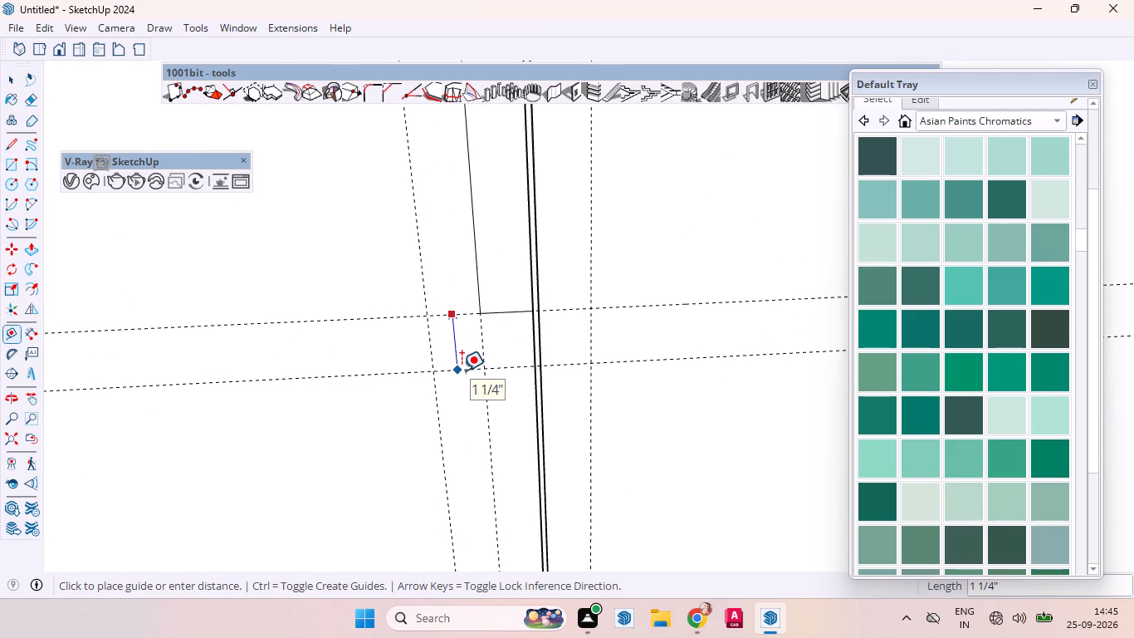
pyautogui.press('1')
pyautogui.press('Return')
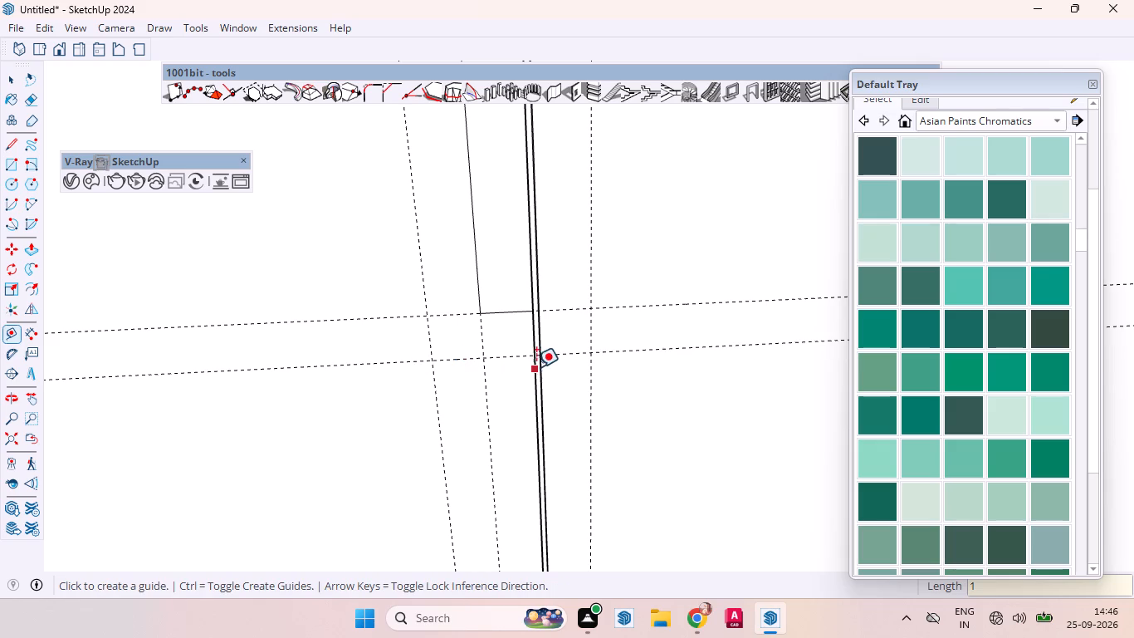
pyautogui.press('space')
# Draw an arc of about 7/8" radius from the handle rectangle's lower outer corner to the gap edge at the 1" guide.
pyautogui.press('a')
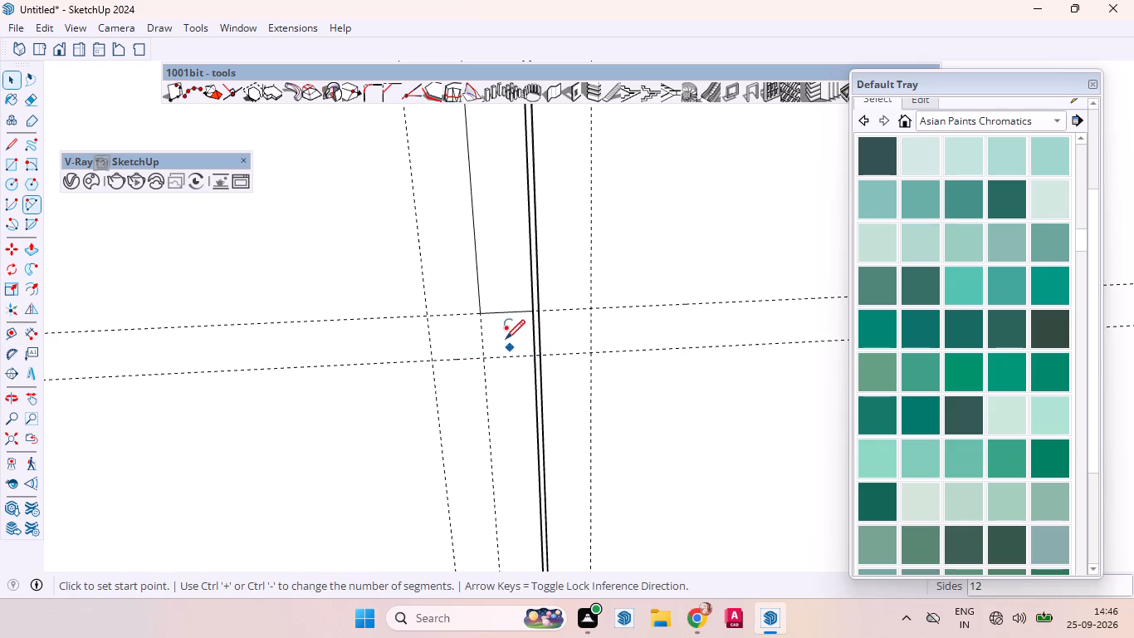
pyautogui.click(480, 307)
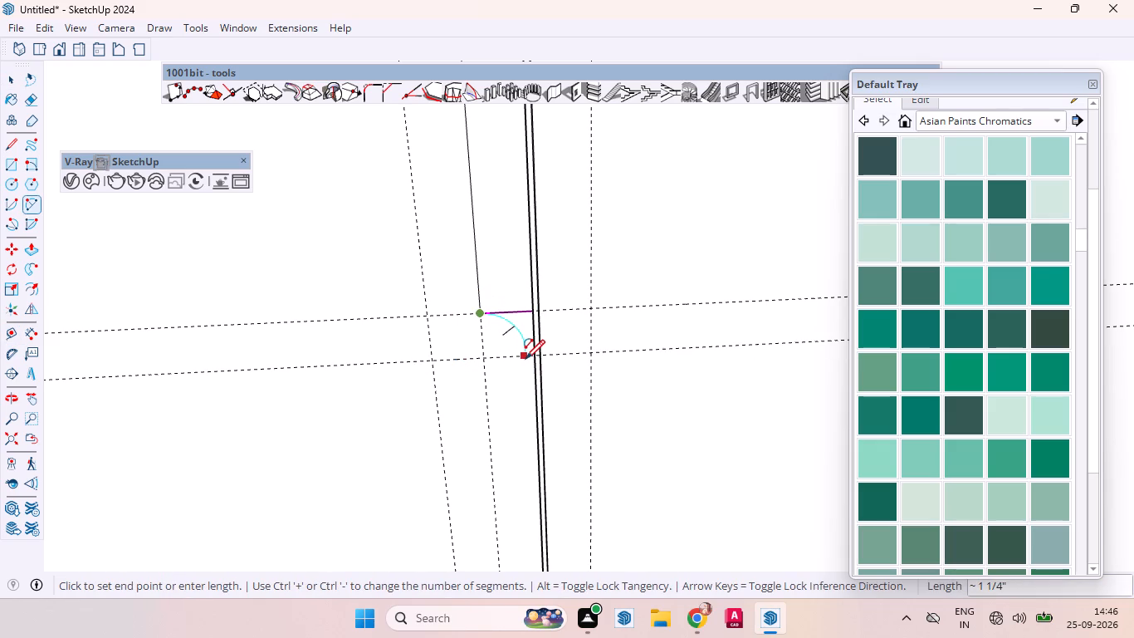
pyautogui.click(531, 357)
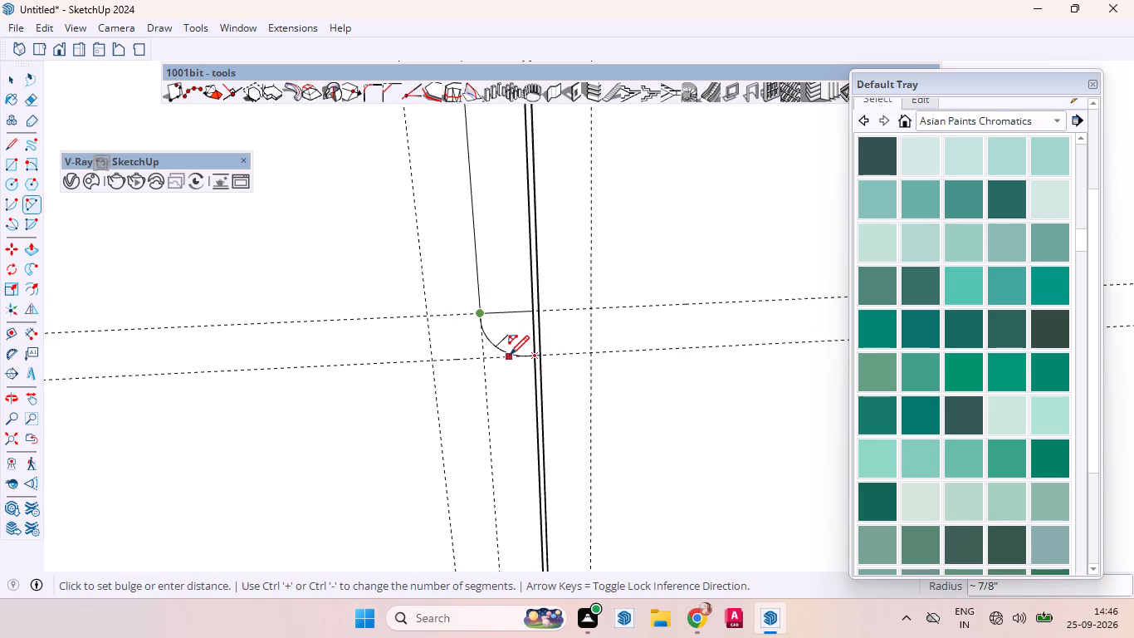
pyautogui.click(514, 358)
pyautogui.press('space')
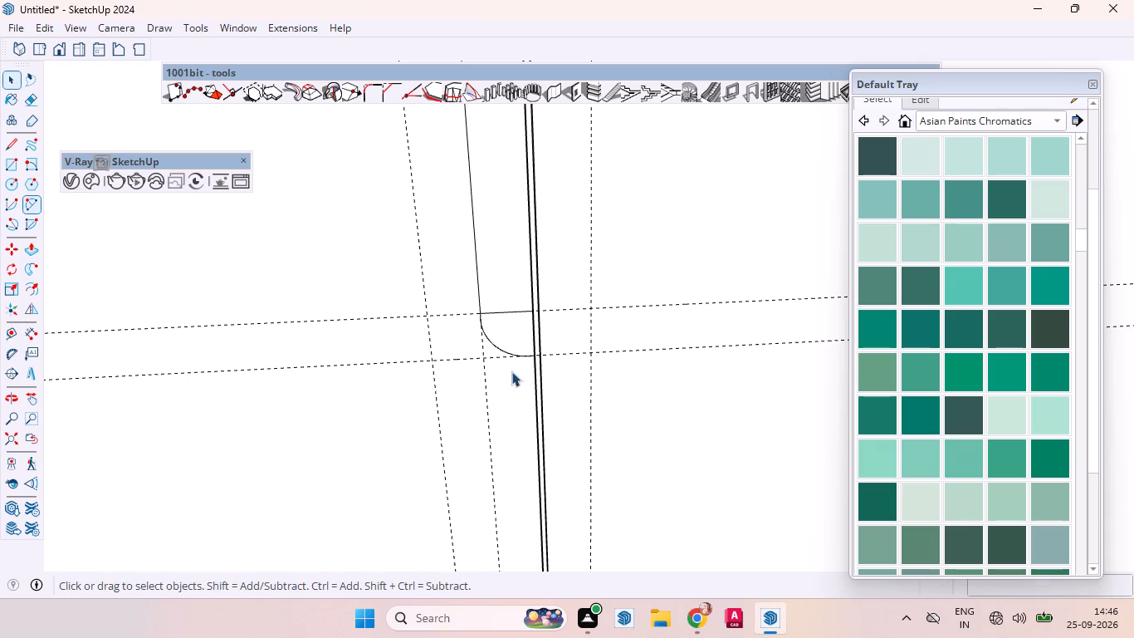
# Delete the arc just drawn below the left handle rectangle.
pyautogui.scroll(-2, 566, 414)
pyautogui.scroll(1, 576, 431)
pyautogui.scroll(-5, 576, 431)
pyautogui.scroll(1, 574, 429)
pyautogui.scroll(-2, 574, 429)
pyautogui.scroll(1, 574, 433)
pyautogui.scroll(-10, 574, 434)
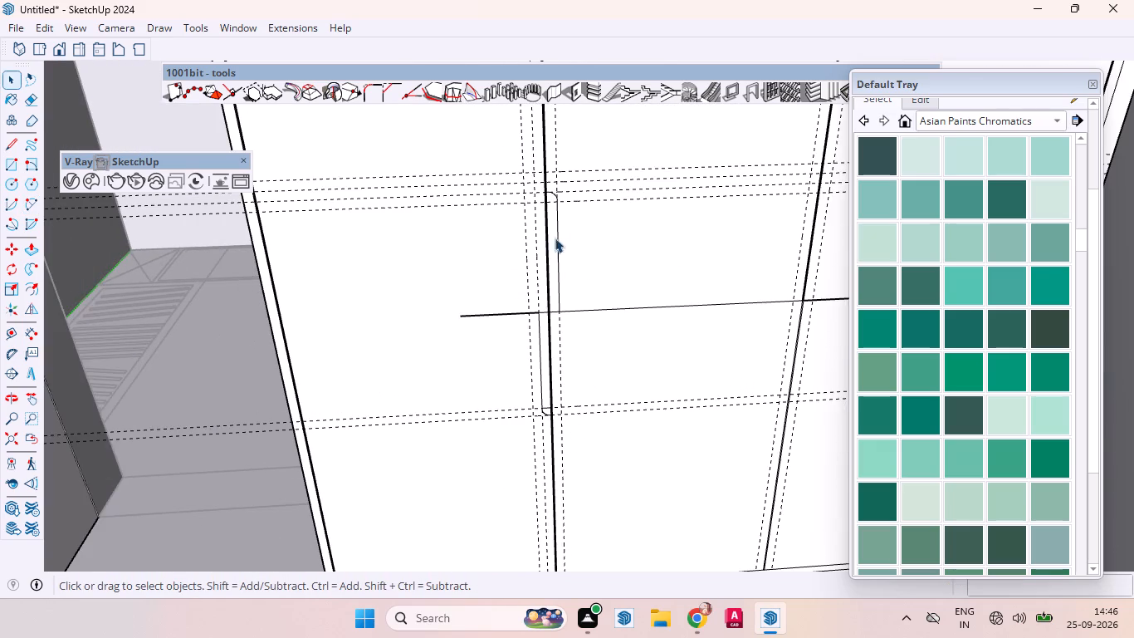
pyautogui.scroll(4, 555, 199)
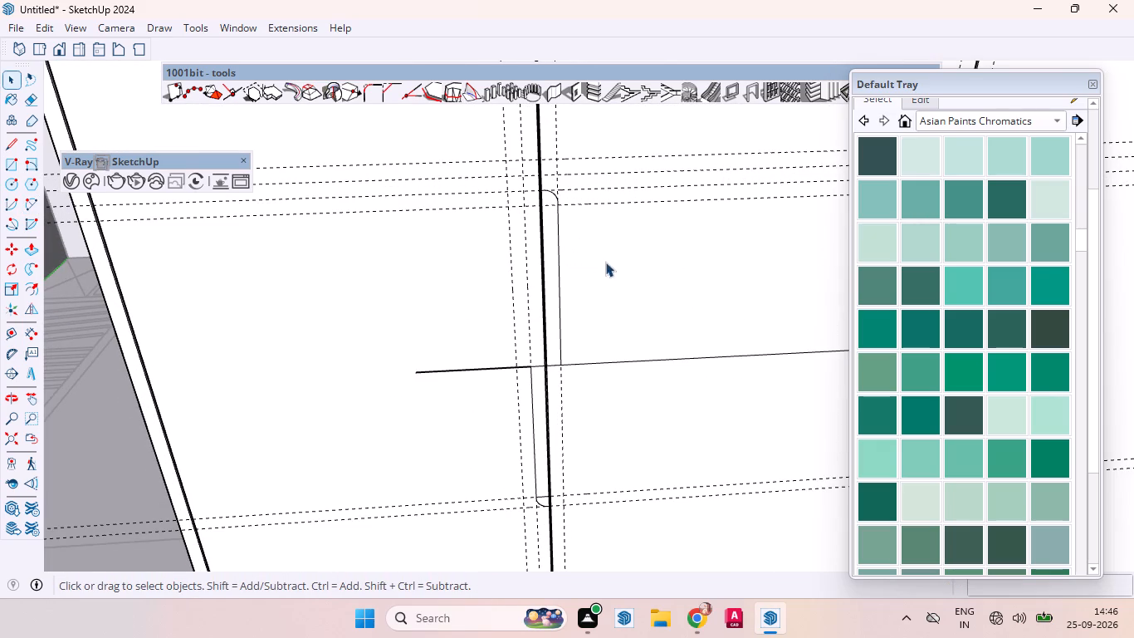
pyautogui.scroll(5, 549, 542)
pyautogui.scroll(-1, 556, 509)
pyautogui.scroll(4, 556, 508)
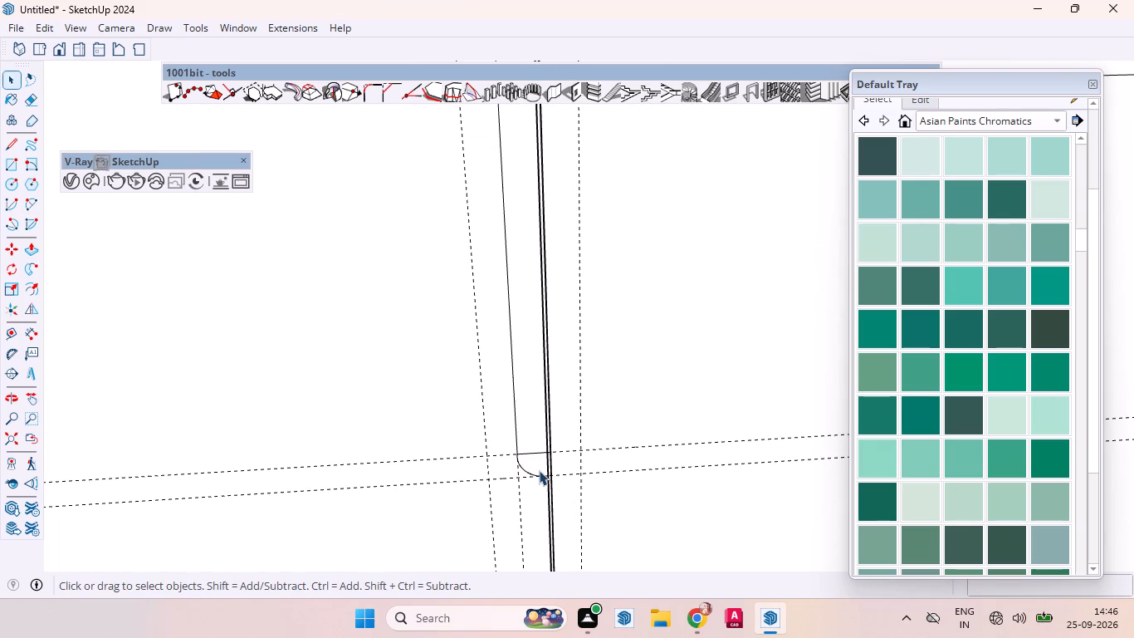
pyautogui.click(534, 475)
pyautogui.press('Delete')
# Place another horizontal guide 1" below the bottom edge of the left handle rectangle.
pyautogui.press('t')
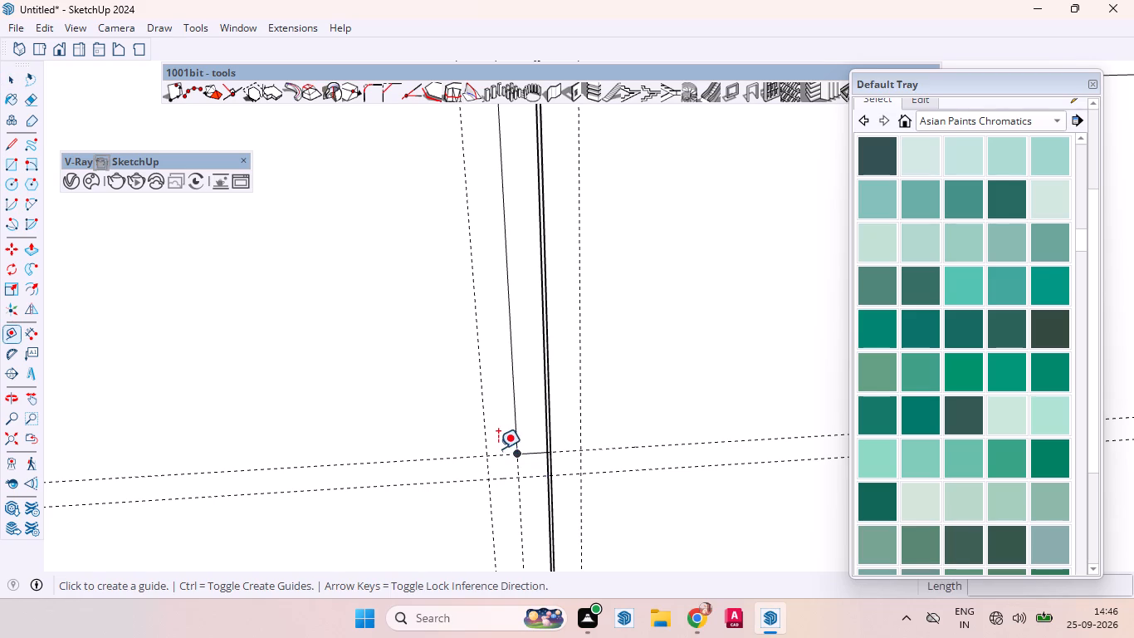
pyautogui.click(493, 454)
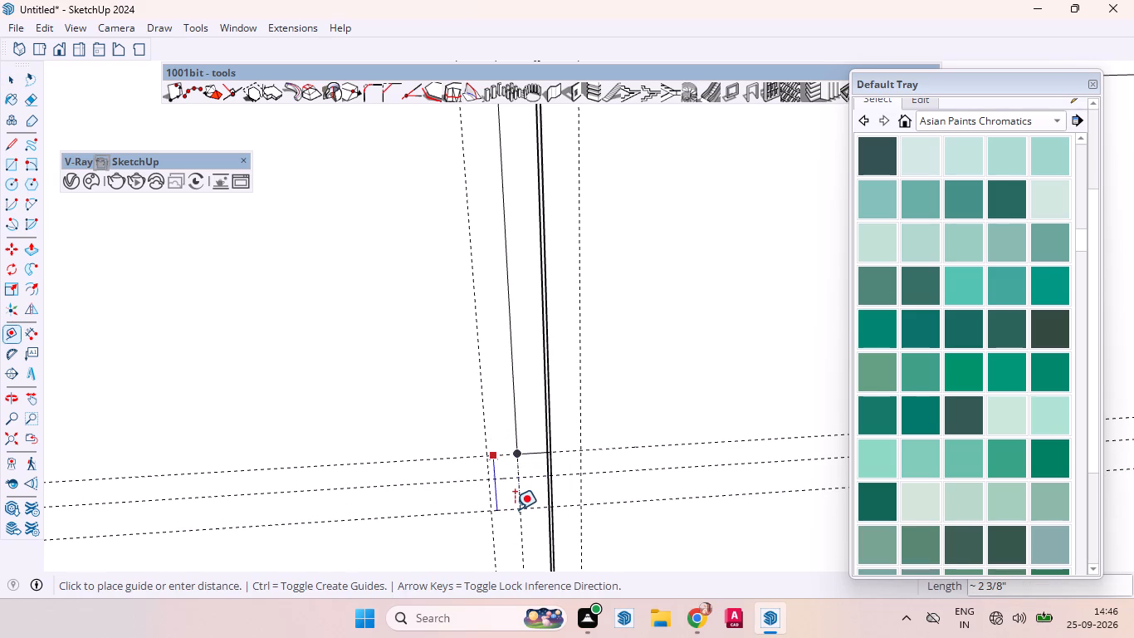
pyautogui.press('1')
pyautogui.press('Return')
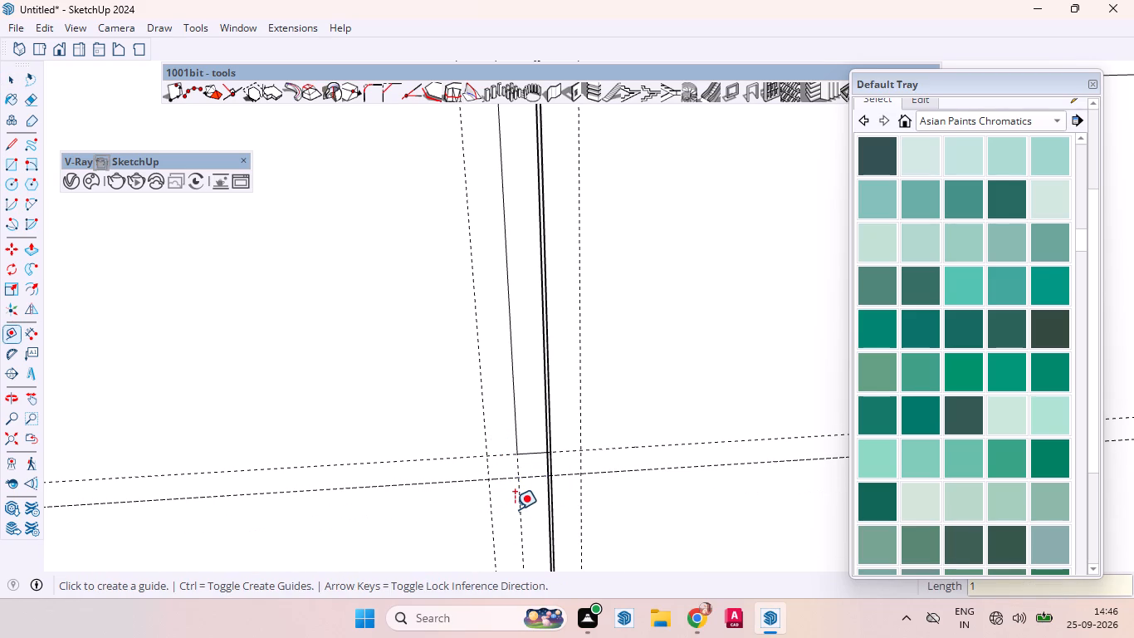
pyautogui.press('space')
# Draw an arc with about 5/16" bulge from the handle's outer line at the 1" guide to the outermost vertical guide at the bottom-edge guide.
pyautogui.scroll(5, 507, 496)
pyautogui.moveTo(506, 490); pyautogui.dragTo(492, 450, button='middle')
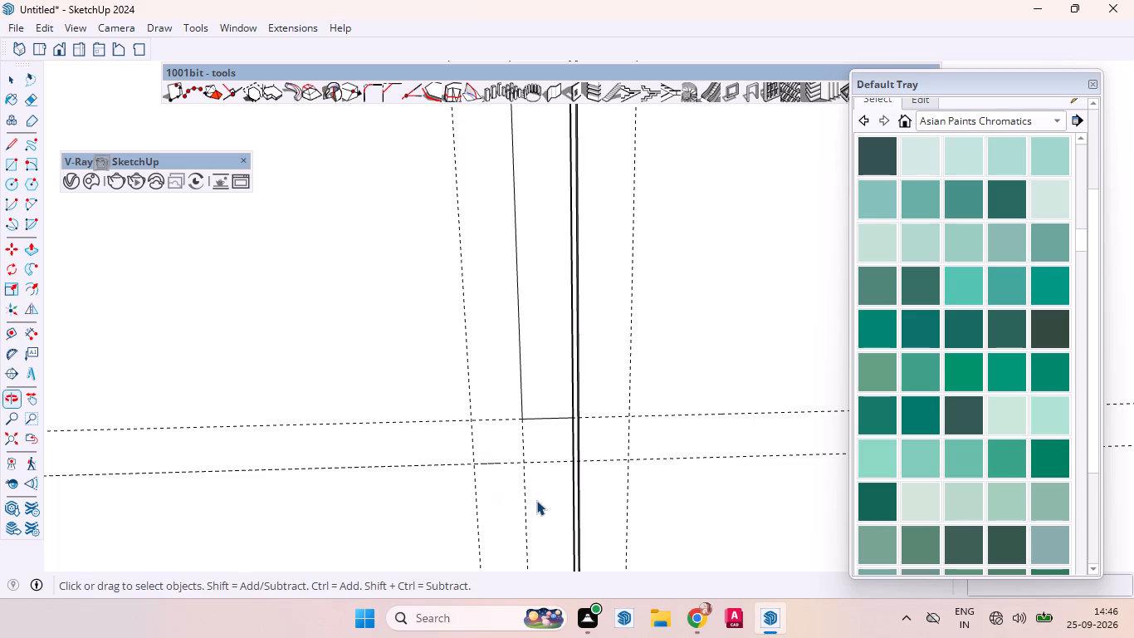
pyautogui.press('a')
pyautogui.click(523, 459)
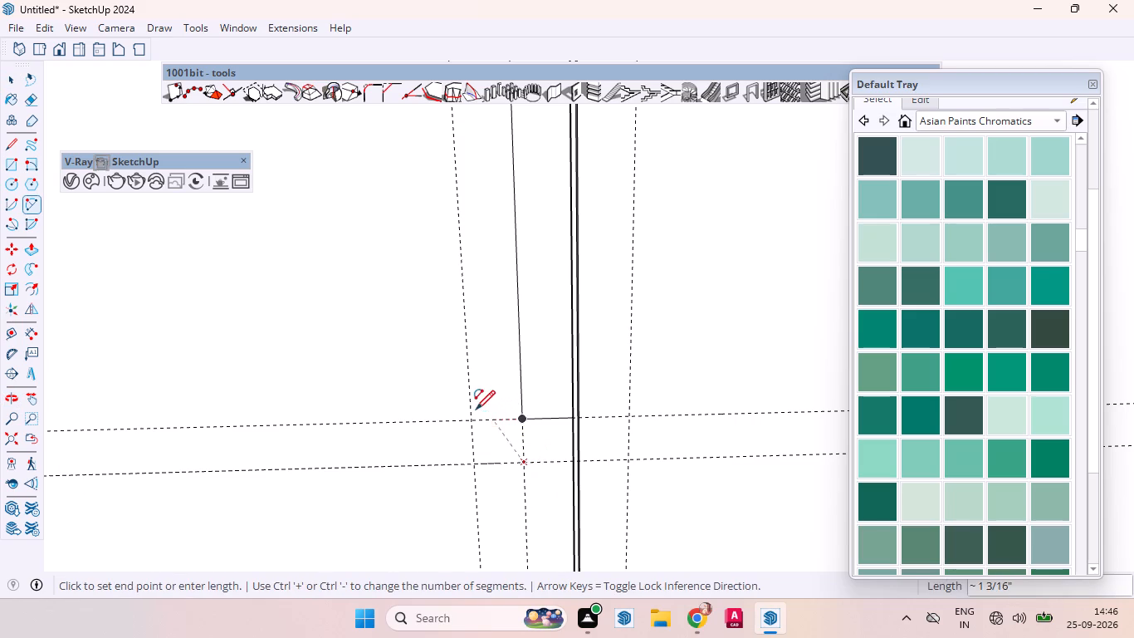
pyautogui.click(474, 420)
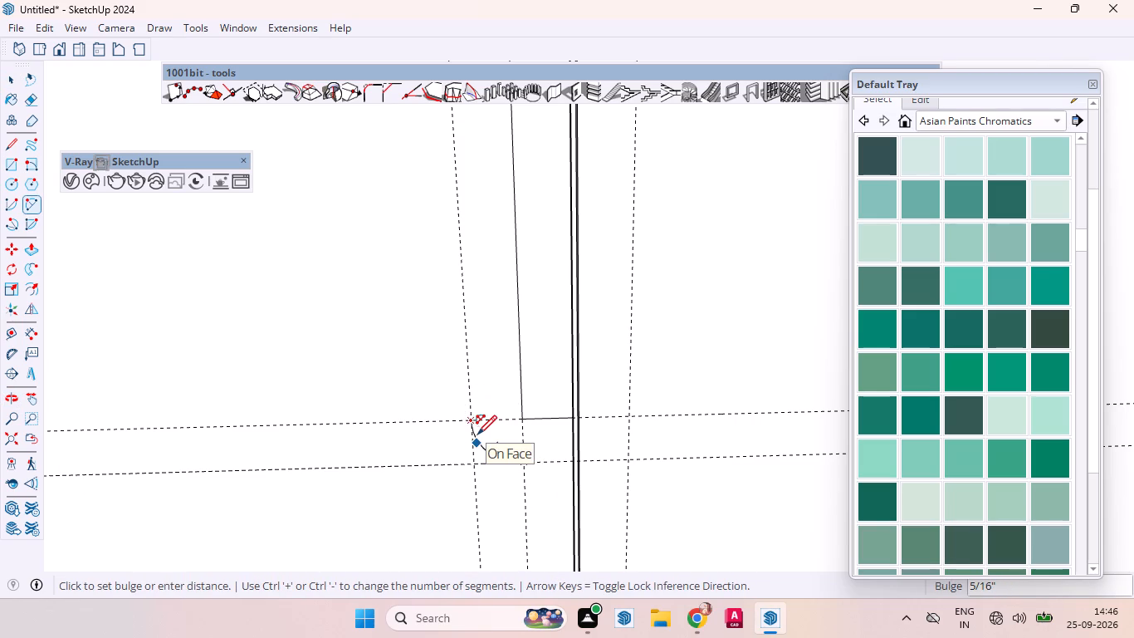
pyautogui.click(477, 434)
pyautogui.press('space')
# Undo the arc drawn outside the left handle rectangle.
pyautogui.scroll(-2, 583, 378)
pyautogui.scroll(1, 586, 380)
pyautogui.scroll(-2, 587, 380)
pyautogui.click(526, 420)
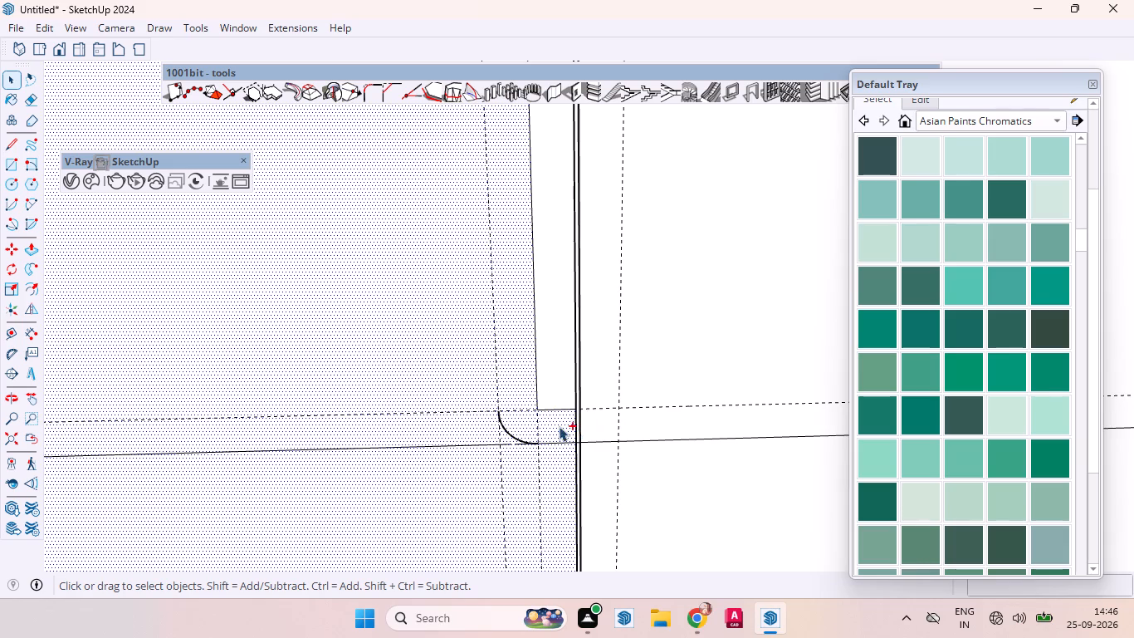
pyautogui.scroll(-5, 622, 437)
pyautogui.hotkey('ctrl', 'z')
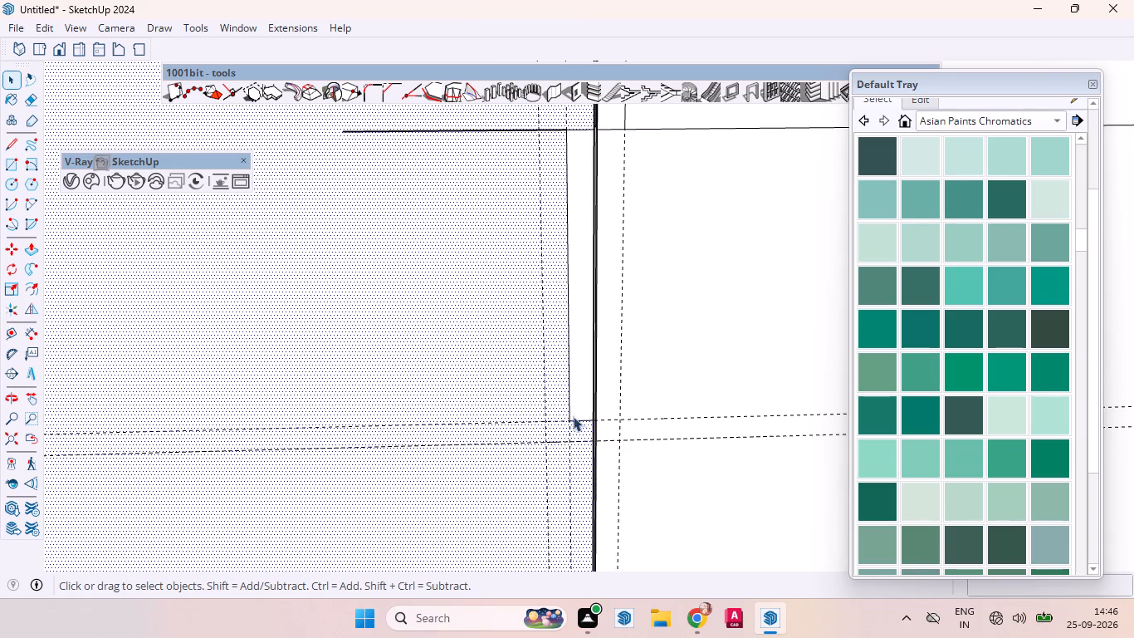
# Draw an arc of about 7/8" radius from the left handle rectangle's lower outer corner to the gap edge at the 1" guide.
pyautogui.scroll(6, 574, 425)
pyautogui.press('a')
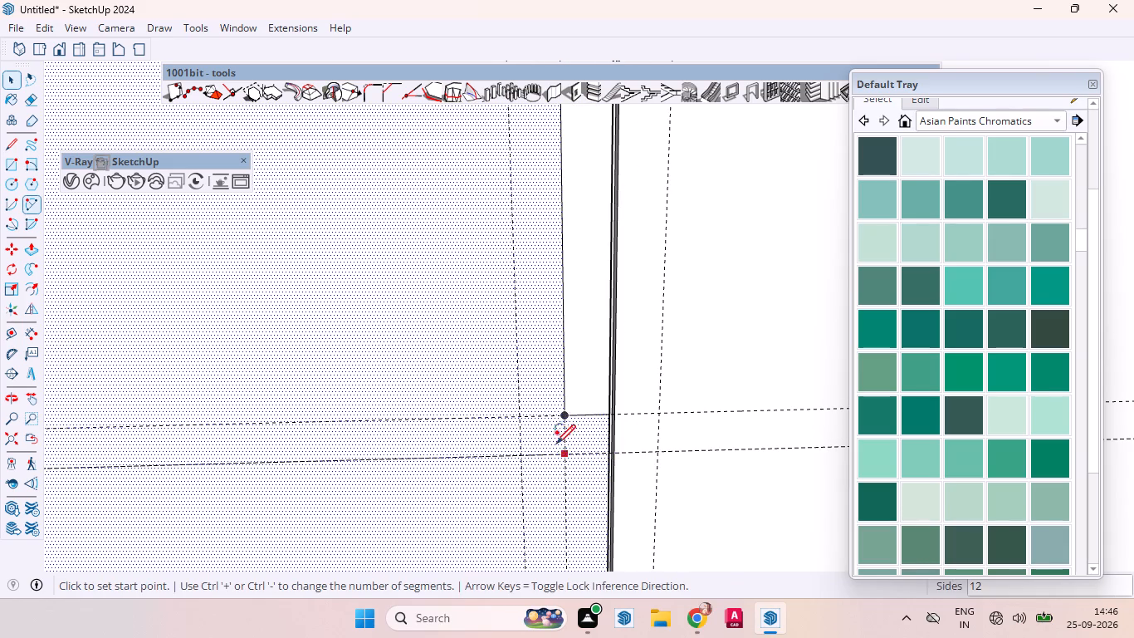
pyautogui.click(565, 415)
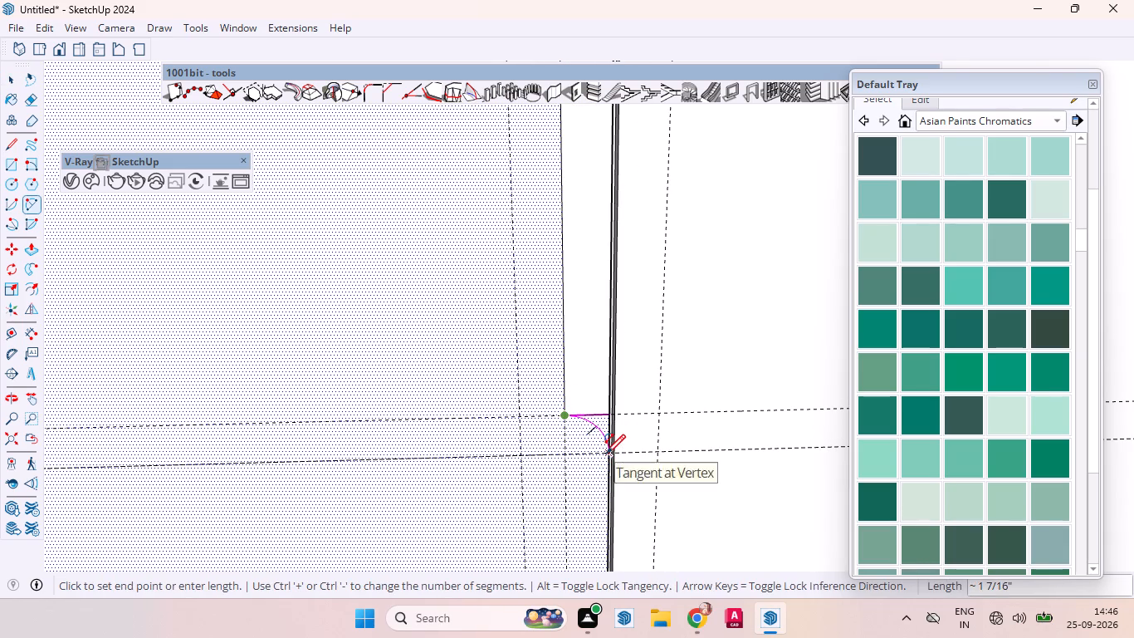
pyautogui.click(606, 454)
pyautogui.click(581, 456)
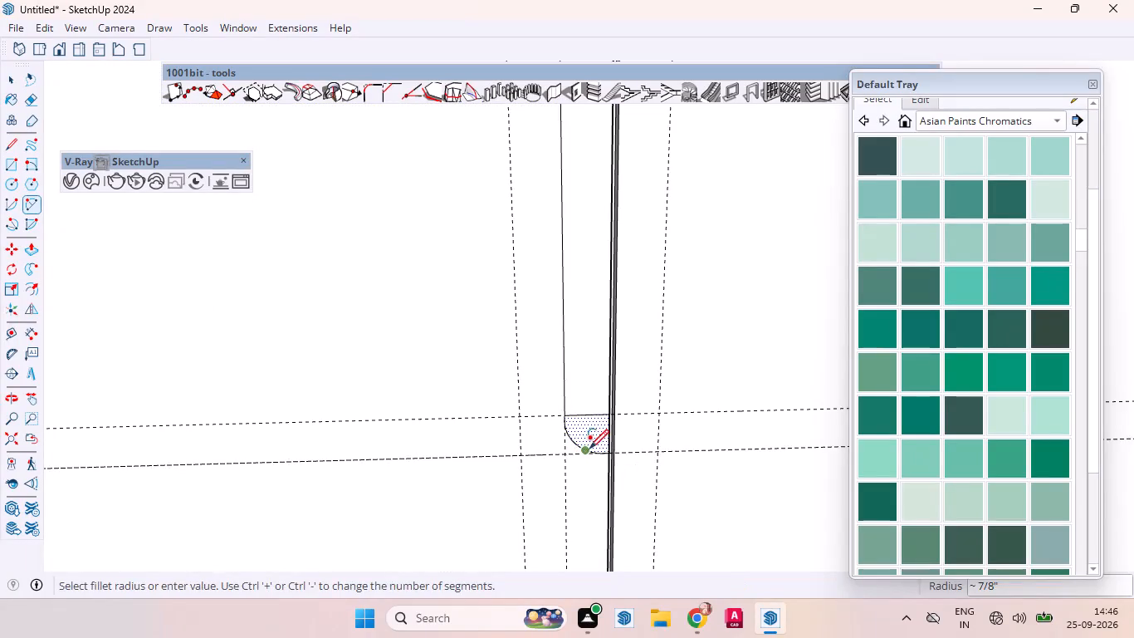
pyautogui.press('space')
# Delete the straight edge between the arc and the left handle rectangle to merge them into one rounded outline.
pyautogui.scroll(-3, 585, 403)
pyautogui.scroll(1, 579, 411)
pyautogui.scroll(-1, 579, 414)
pyautogui.scroll(1, 579, 415)
pyautogui.scroll(-2, 579, 416)
pyautogui.scroll(1, 578, 422)
pyautogui.scroll(-16, 589, 458)
pyautogui.scroll(3, 581, 475)
pyautogui.scroll(-2, 581, 475)
pyautogui.scroll(3, 618, 467)
pyautogui.scroll(-2, 617, 469)
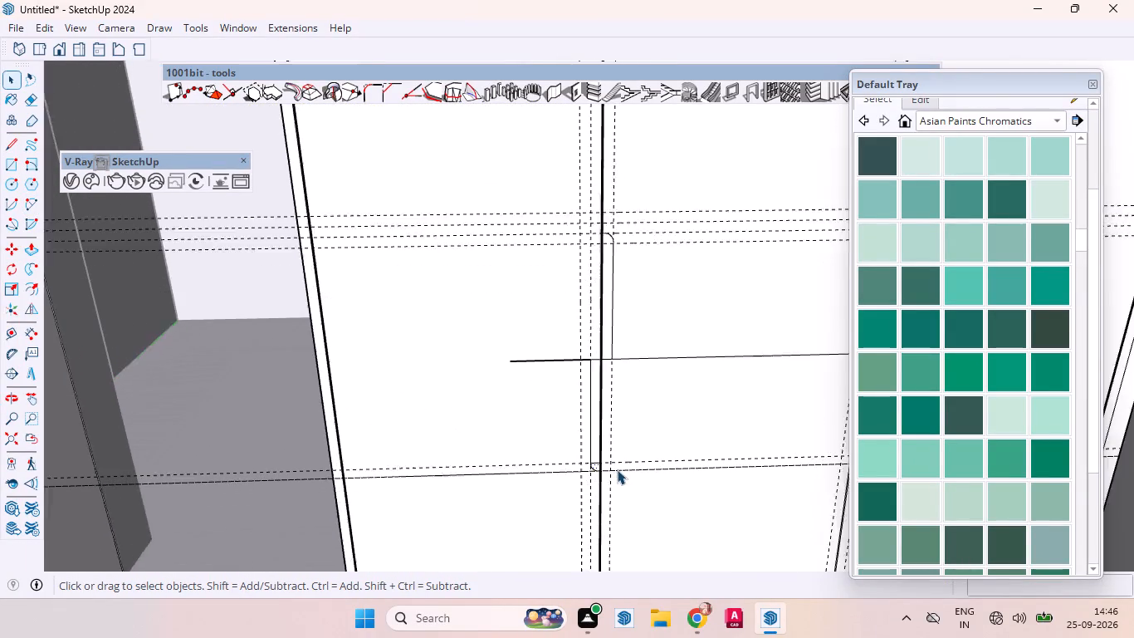
pyautogui.scroll(2, 617, 469)
pyautogui.scroll(-2, 617, 469)
pyautogui.scroll(6, 621, 377)
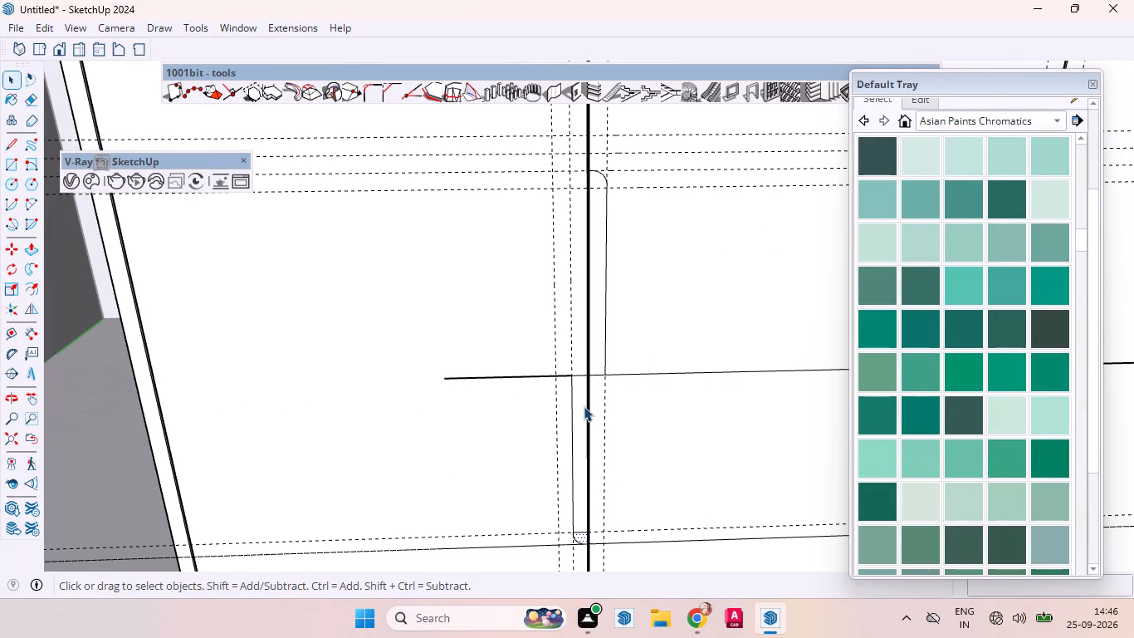
pyautogui.click(578, 406)
pyautogui.scroll(6, 573, 604)
pyautogui.scroll(-1, 586, 542)
pyautogui.scroll(1, 586, 542)
pyautogui.scroll(-1, 586, 542)
pyautogui.scroll(8, 588, 540)
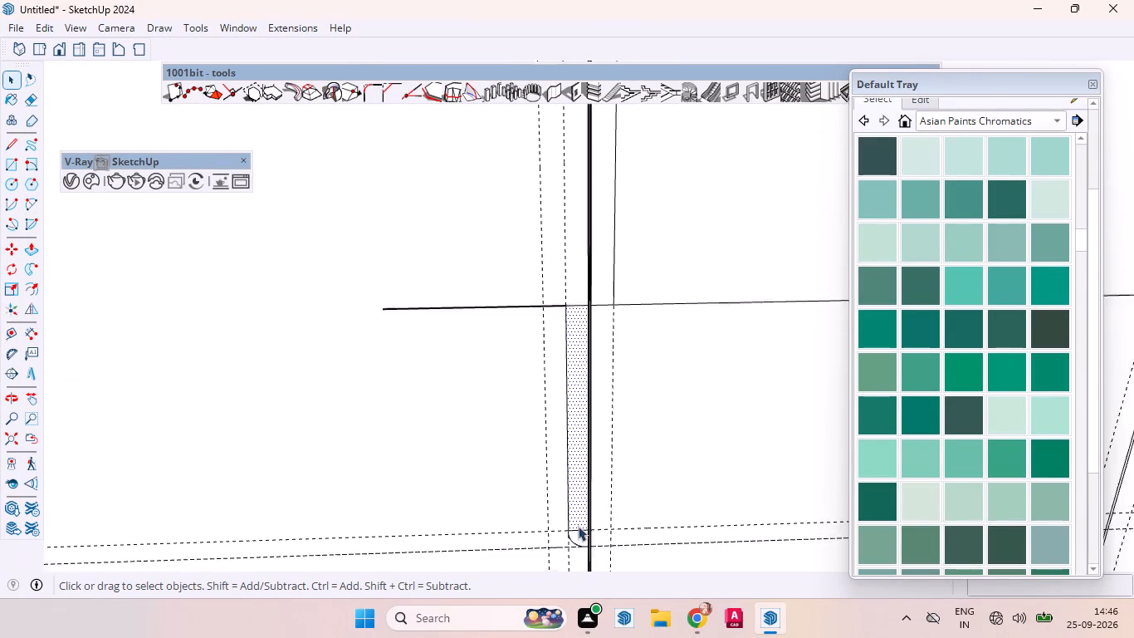
pyautogui.scroll(-1, 578, 526)
pyautogui.scroll(3, 578, 526)
pyautogui.click(579, 530)
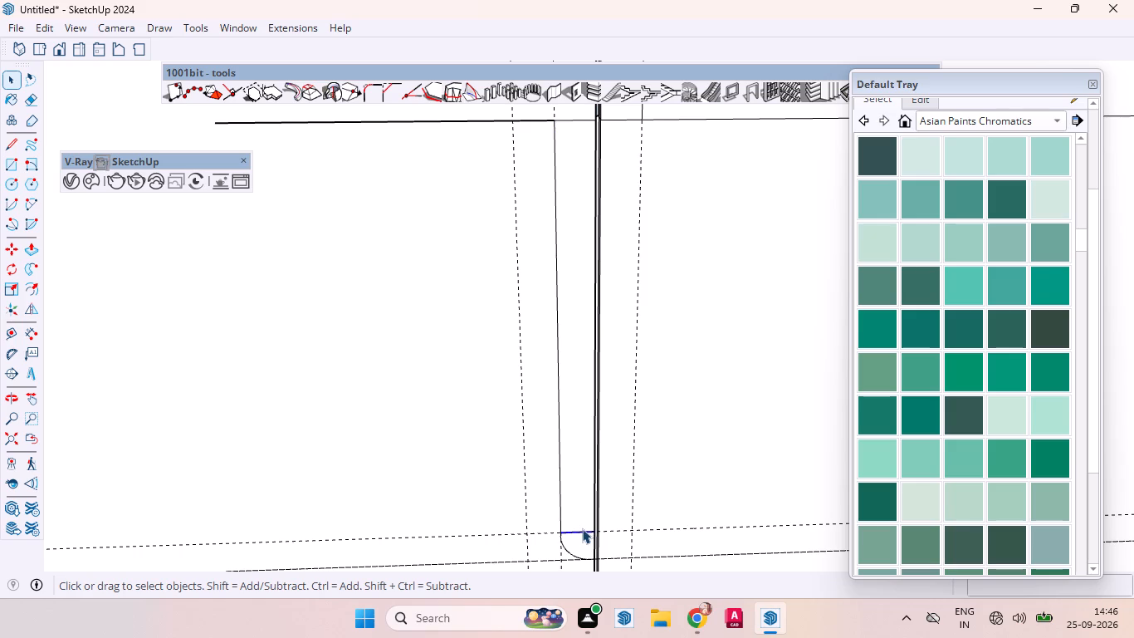
pyautogui.press('Delete')
pyautogui.click(577, 492)
# Place two horizontal guides, 6" above and 6" below the horizontal door edge where the two handle outlines meet.
pyautogui.scroll(-7, 593, 542)
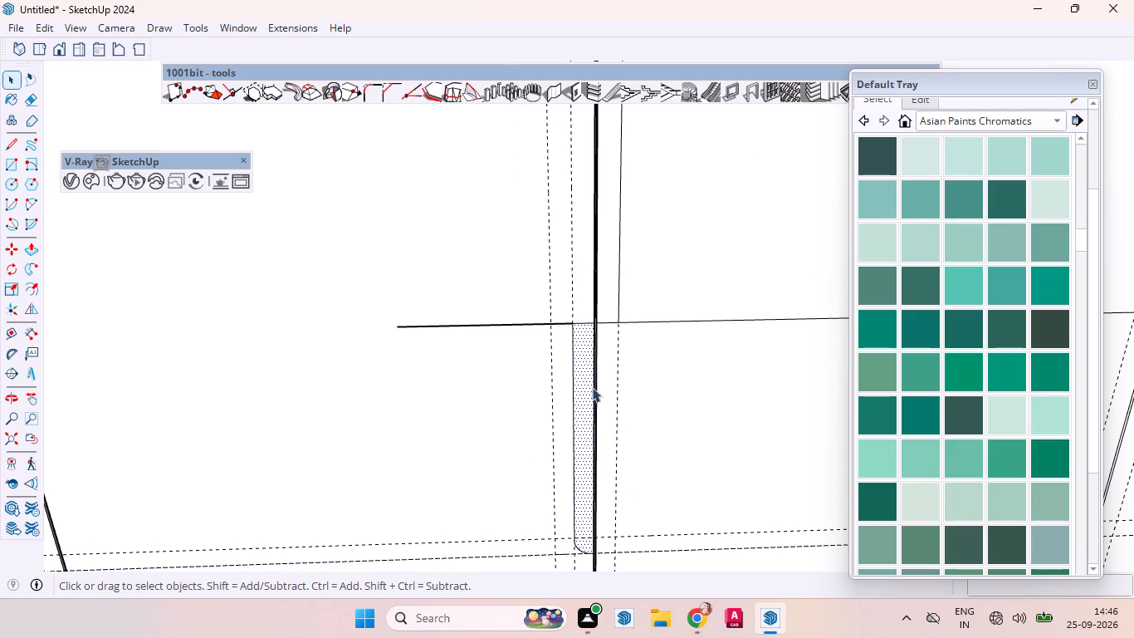
pyautogui.scroll(-5, 631, 361)
pyautogui.scroll(2, 631, 378)
pyautogui.scroll(-1, 631, 380)
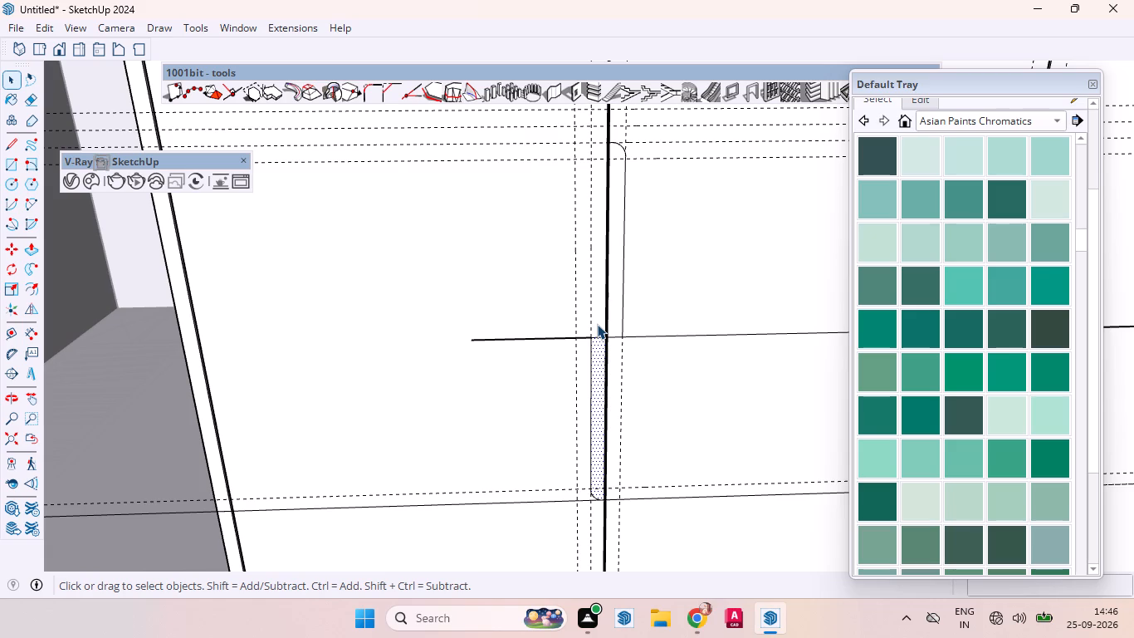
pyautogui.scroll(5, 591, 270)
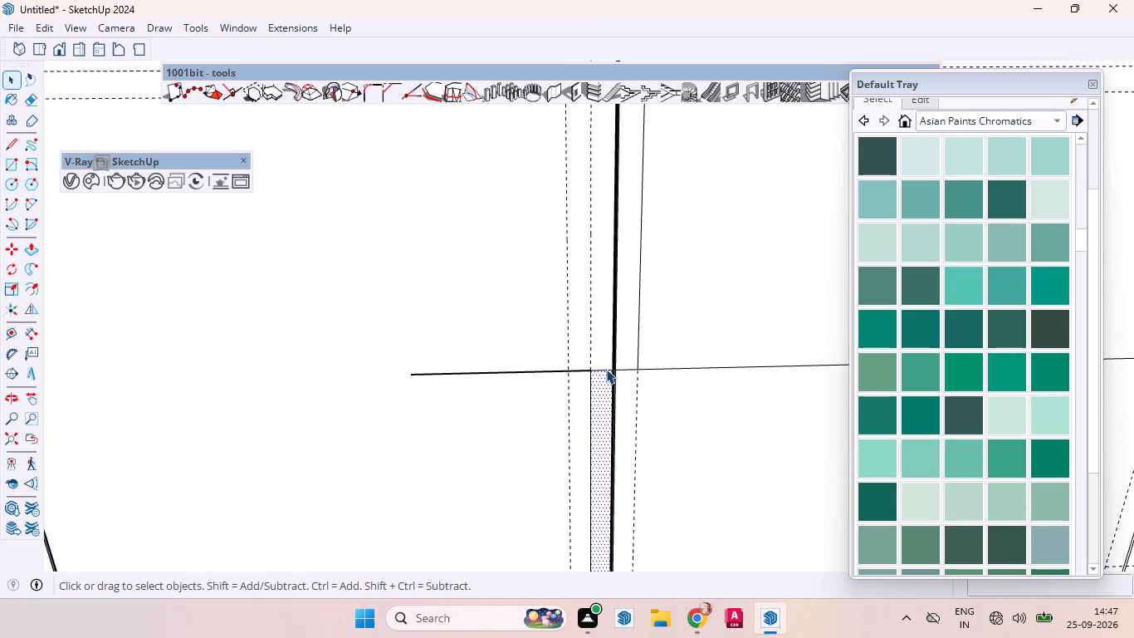
pyautogui.press('t')
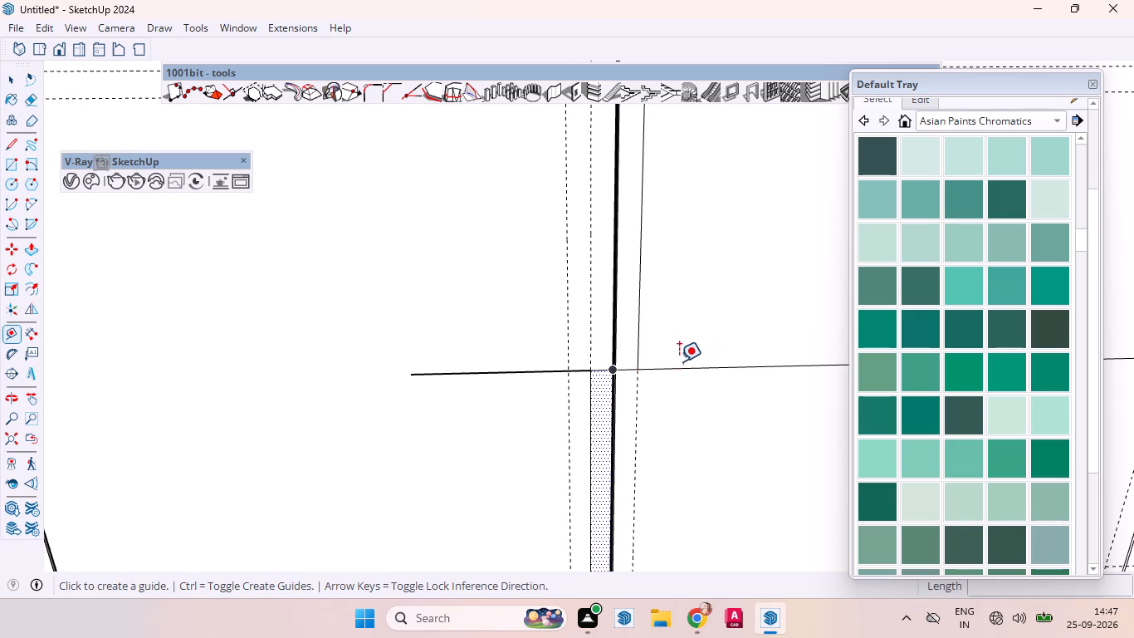
pyautogui.click(672, 367)
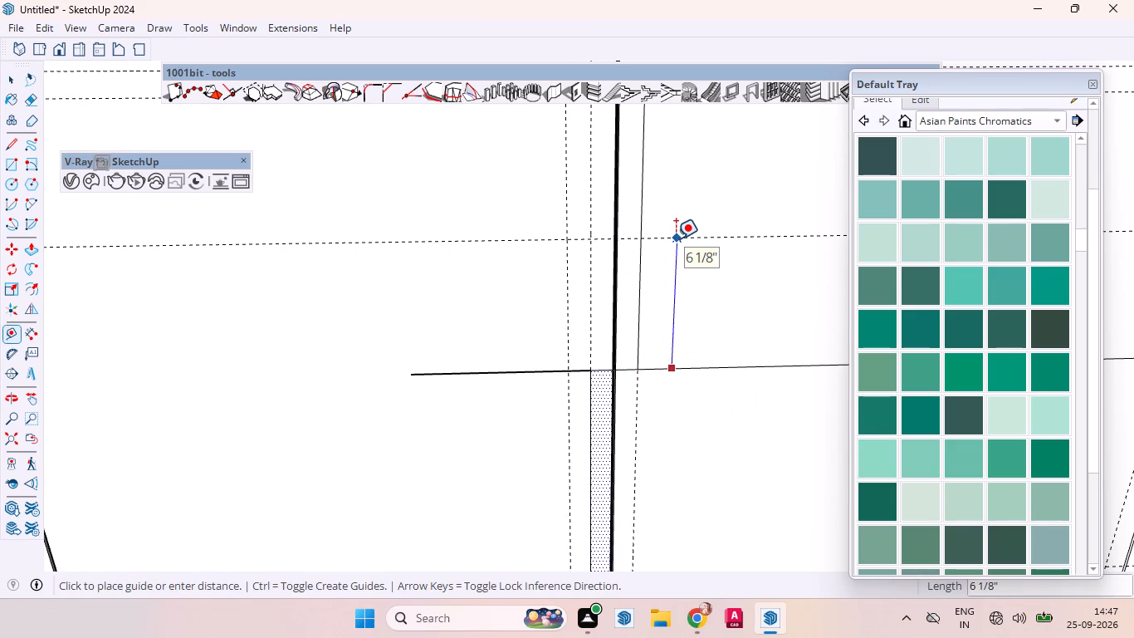
pyautogui.press('6')
pyautogui.press('Return')
pyautogui.scroll(-13, 653, 291)
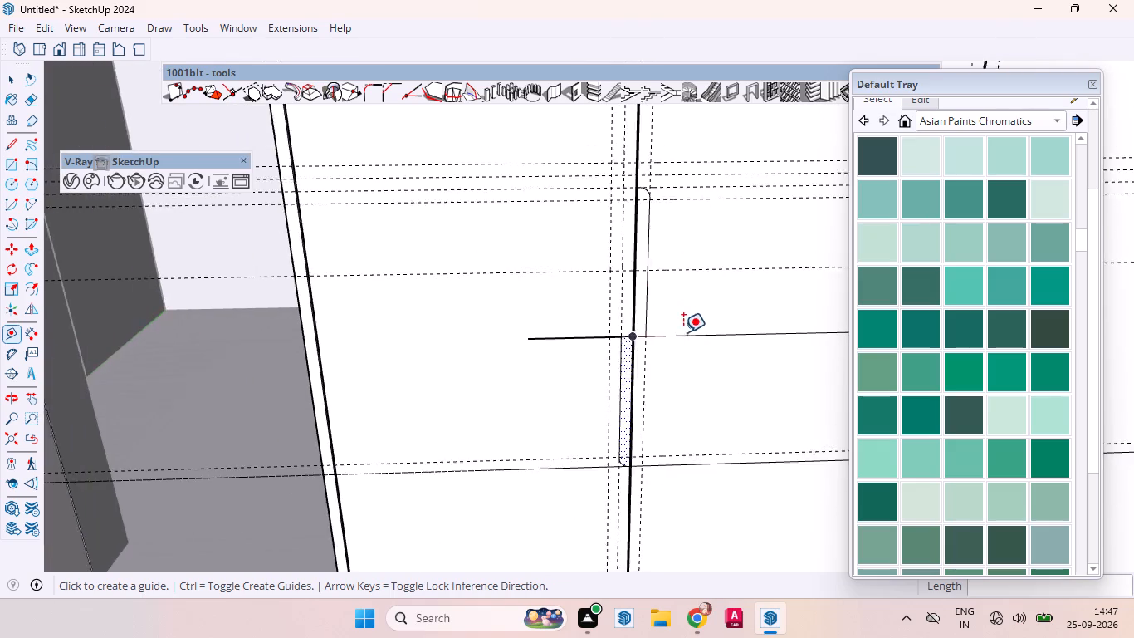
pyautogui.click(673, 333)
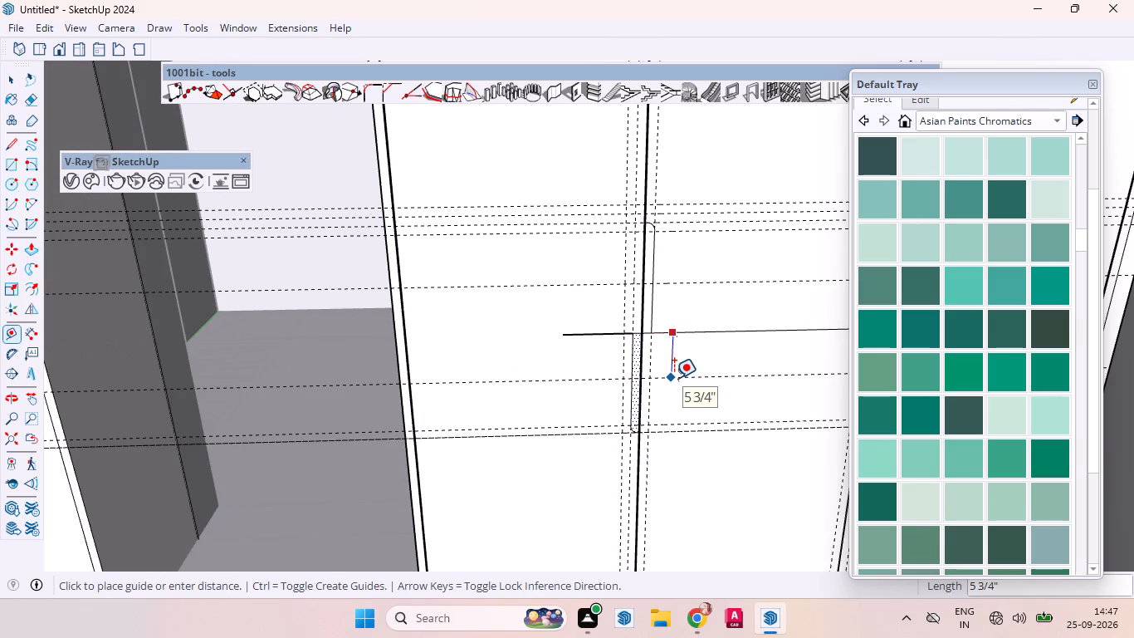
pyautogui.press('6')
pyautogui.press('Return')
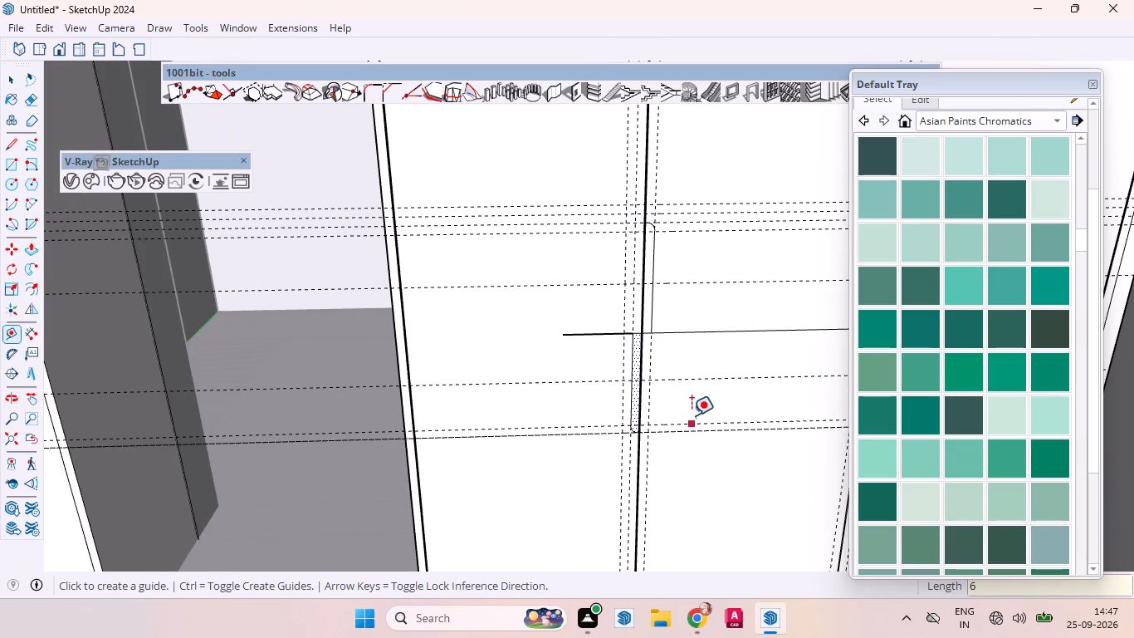
pyautogui.press('space')
pyautogui.scroll(5, 633, 303)
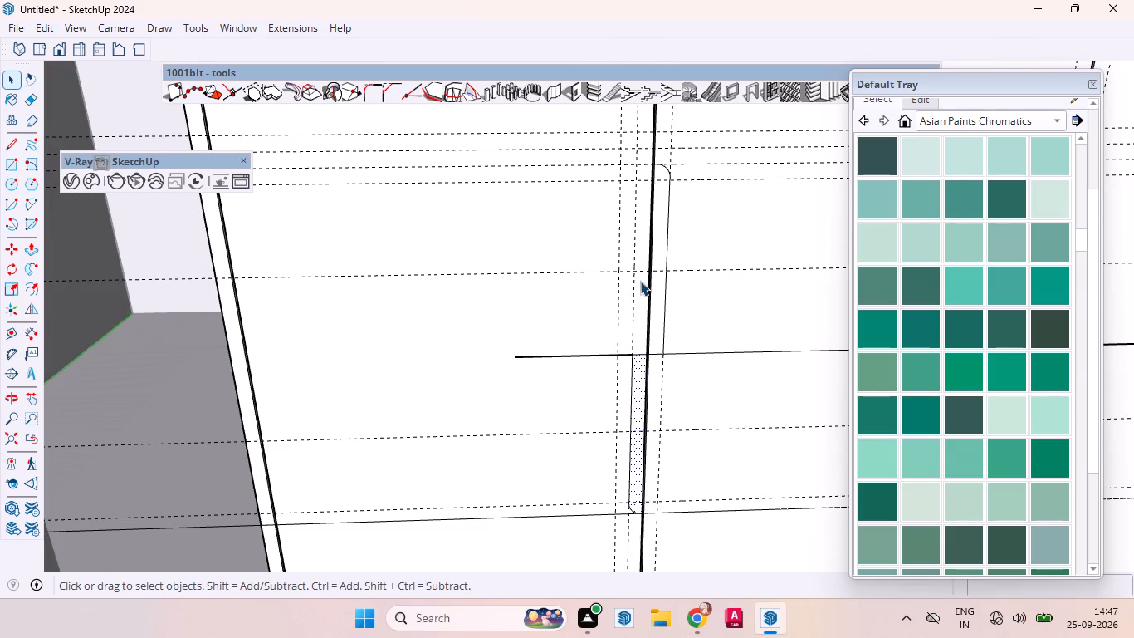
# Extend the left handle outline upward with a 6" by 1" rectangle up to the 6" guide, and delete the shared edge.
pyautogui.press('r')
pyautogui.scroll(6, 639, 279)
pyautogui.scroll(-1, 639, 279)
pyautogui.scroll(1, 639, 279)
pyautogui.click(633, 266)
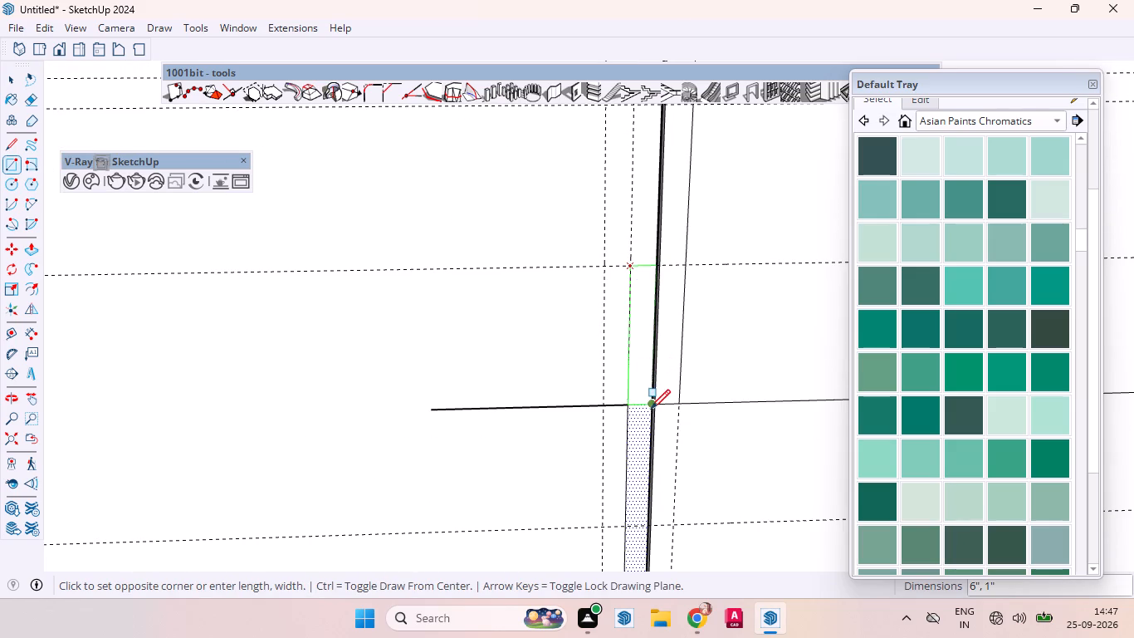
pyautogui.click(651, 408)
pyautogui.press('space')
pyautogui.click(634, 374)
pyautogui.click(641, 403)
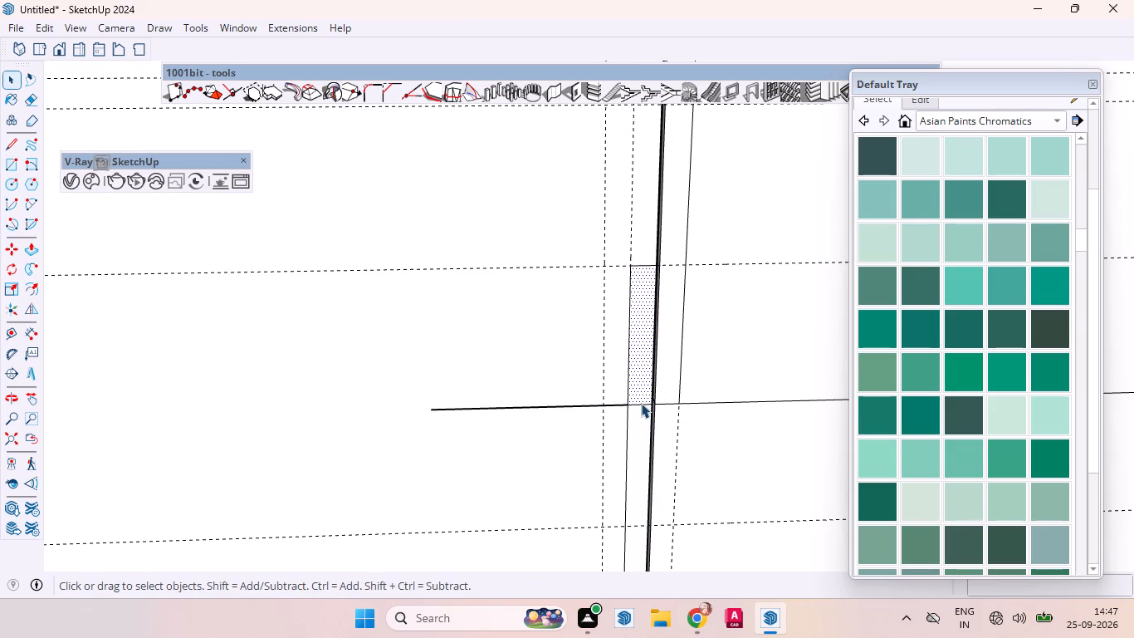
pyautogui.press('Delete')
pyautogui.click(639, 430)
# Extend the right handle outline downward with a 1" wide rectangle to the lower 6" guide, and delete the shared edge.
pyautogui.scroll(-1, 621, 293)
pyautogui.scroll(2, 621, 293)
pyautogui.scroll(-1, 621, 292)
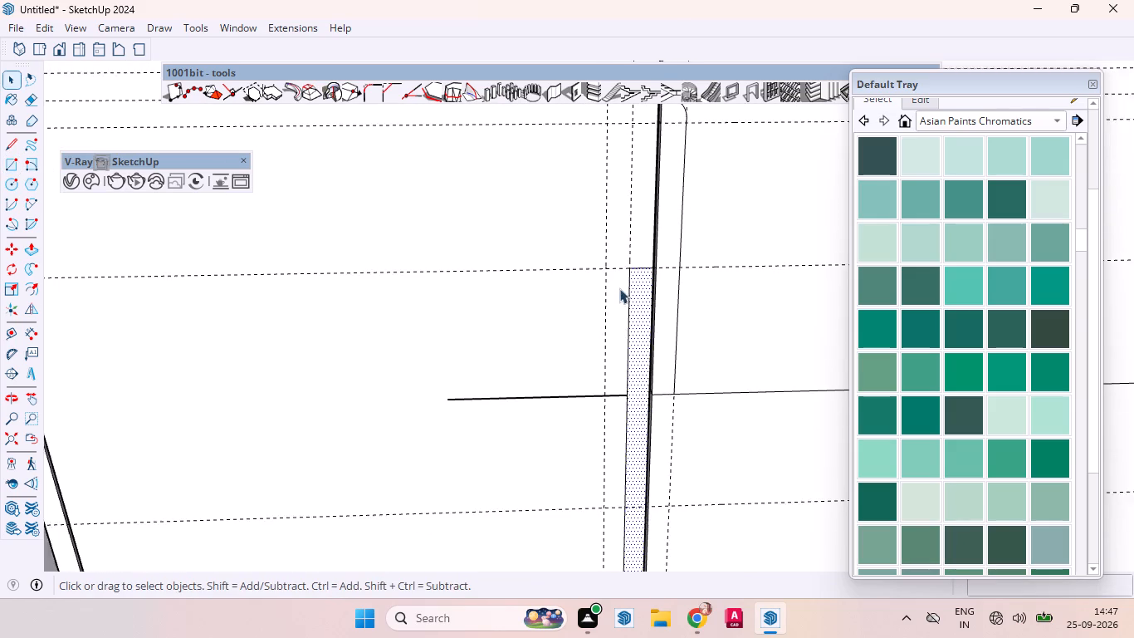
pyautogui.scroll(-1, 619, 288)
pyautogui.scroll(-4, 637, 388)
pyautogui.scroll(-3, 599, 492)
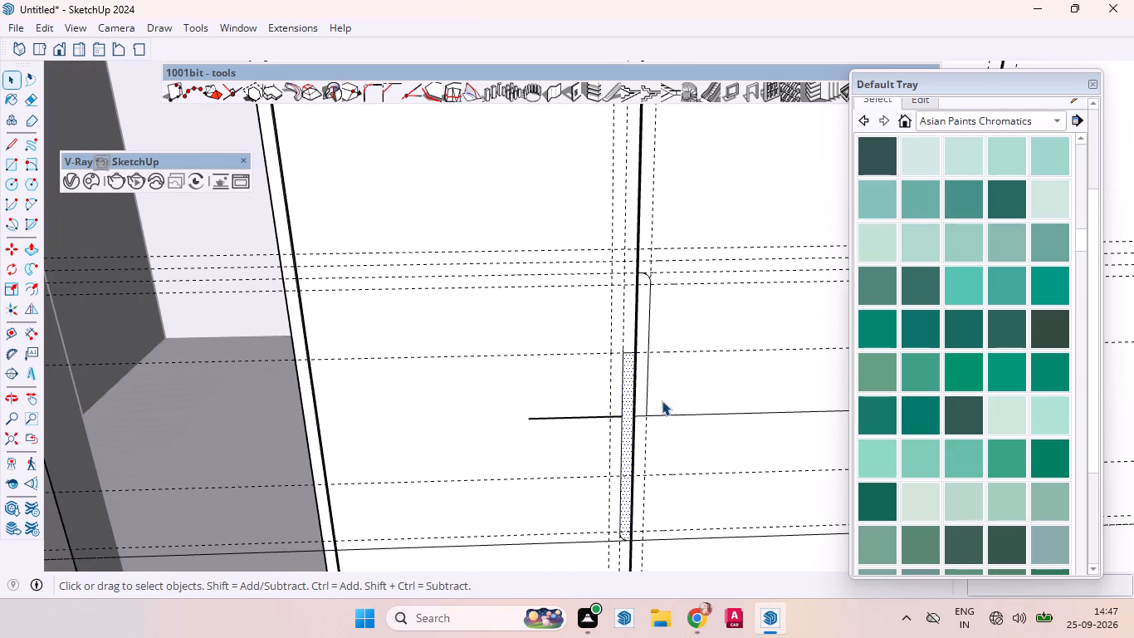
pyautogui.scroll(2, 642, 297)
pyautogui.scroll(-3, 653, 349)
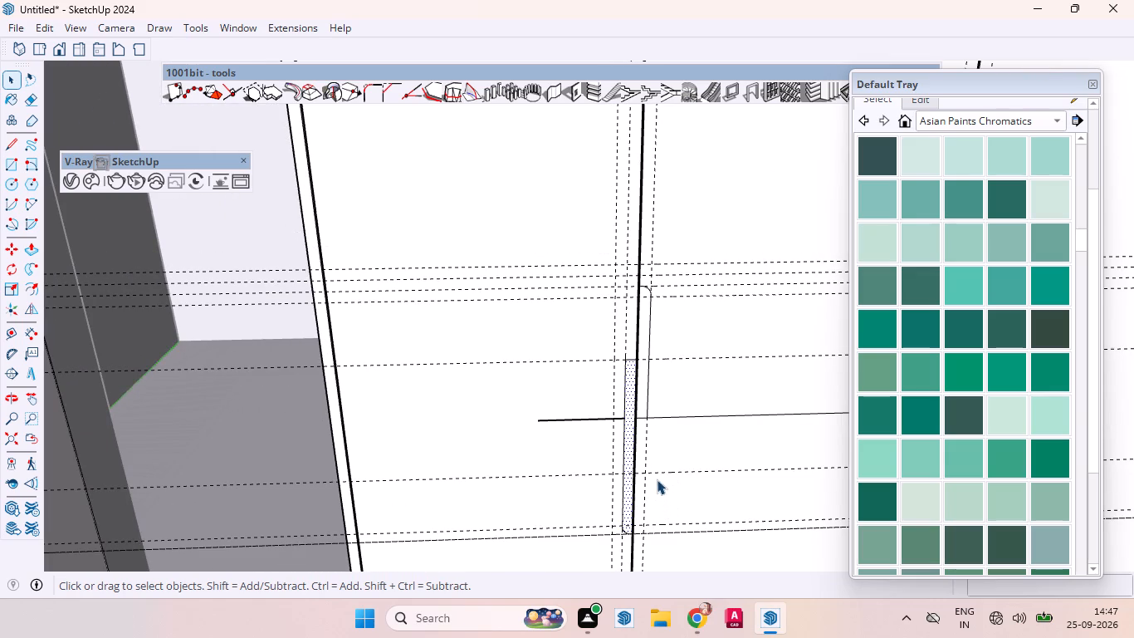
pyautogui.press('r')
pyautogui.scroll(7, 651, 439)
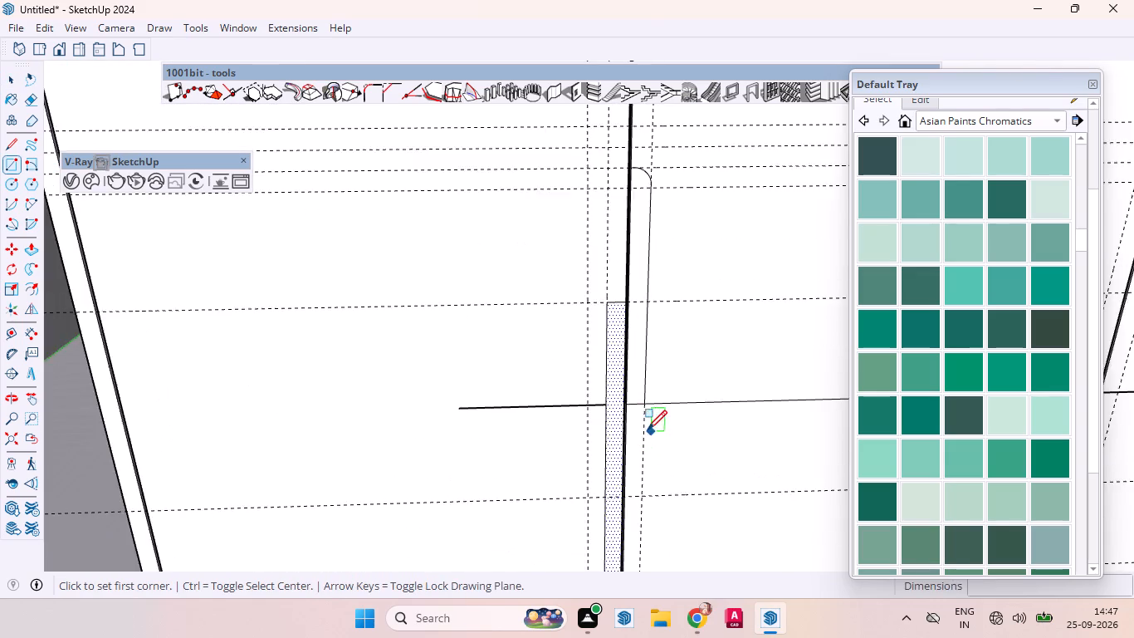
pyautogui.scroll(2, 648, 429)
pyautogui.click(618, 392)
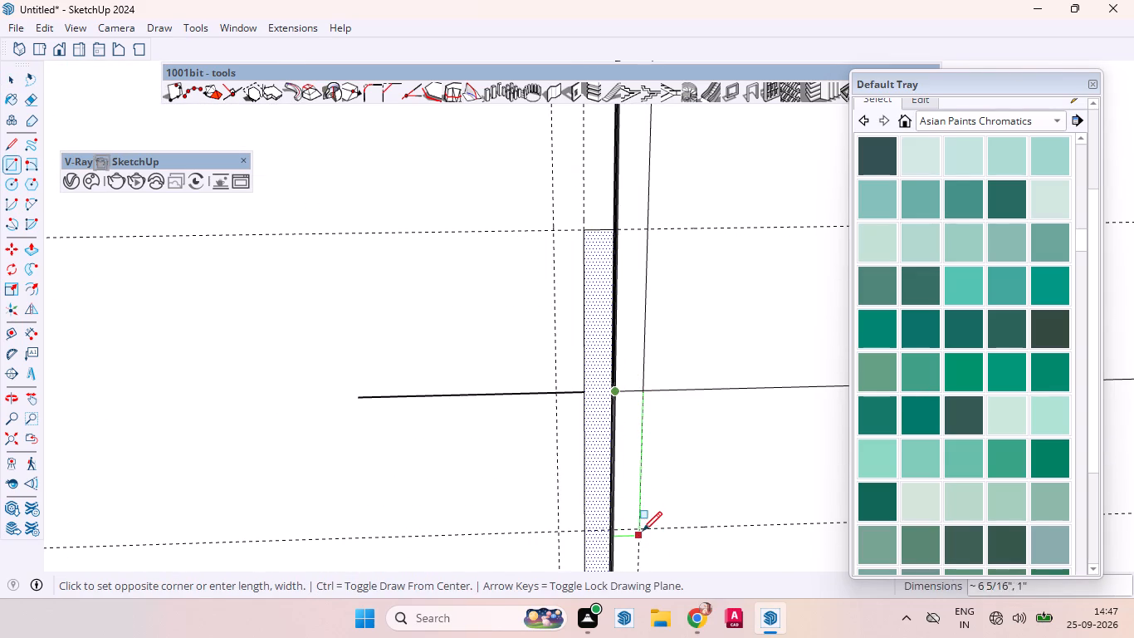
pyautogui.click(642, 524)
pyautogui.press('space')
pyautogui.click(632, 456)
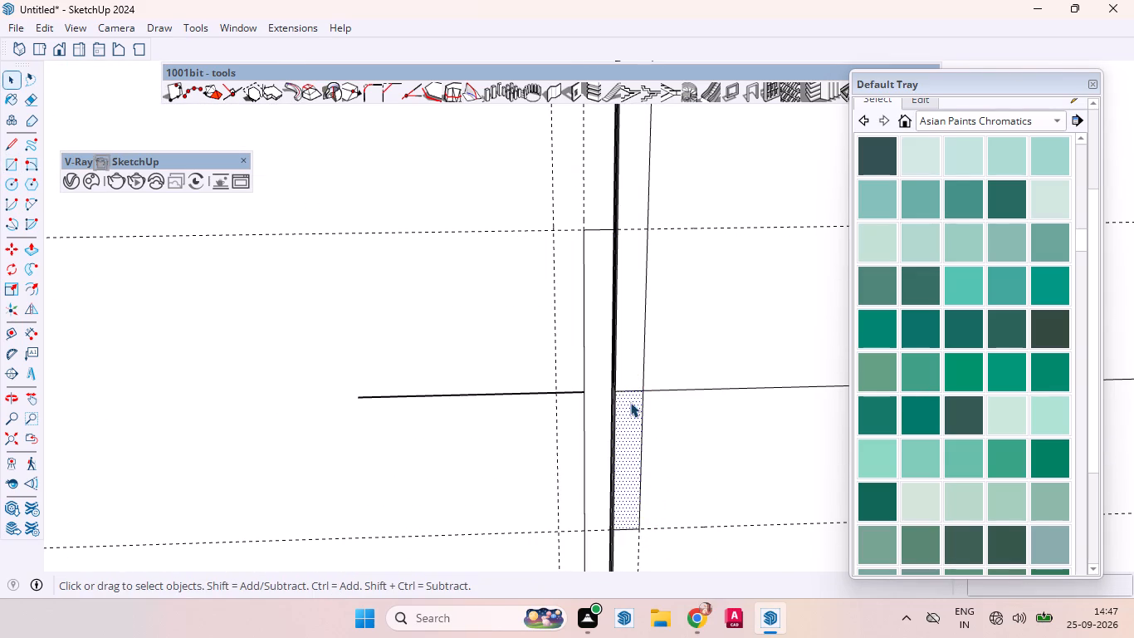
pyautogui.click(631, 391)
pyautogui.press('Delete')
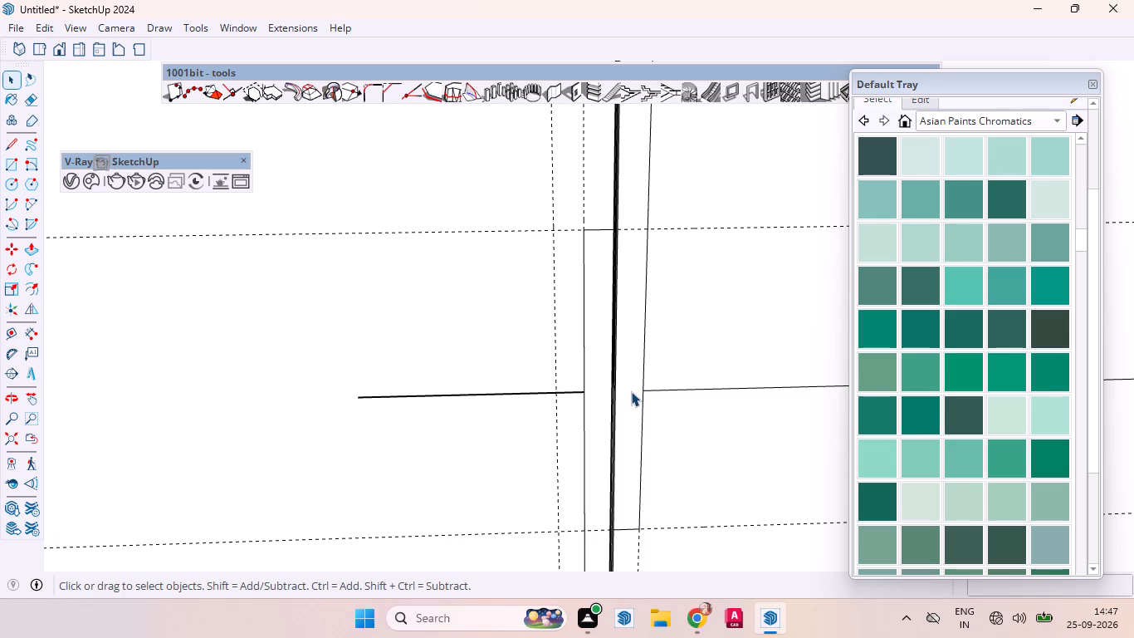
pyautogui.click(631, 391)
# Place horizontal guides 1" below the right handle's lower end and 1" above the left handle's upper end.
pyautogui.scroll(-8, 636, 420)
pyautogui.scroll(-3, 651, 306)
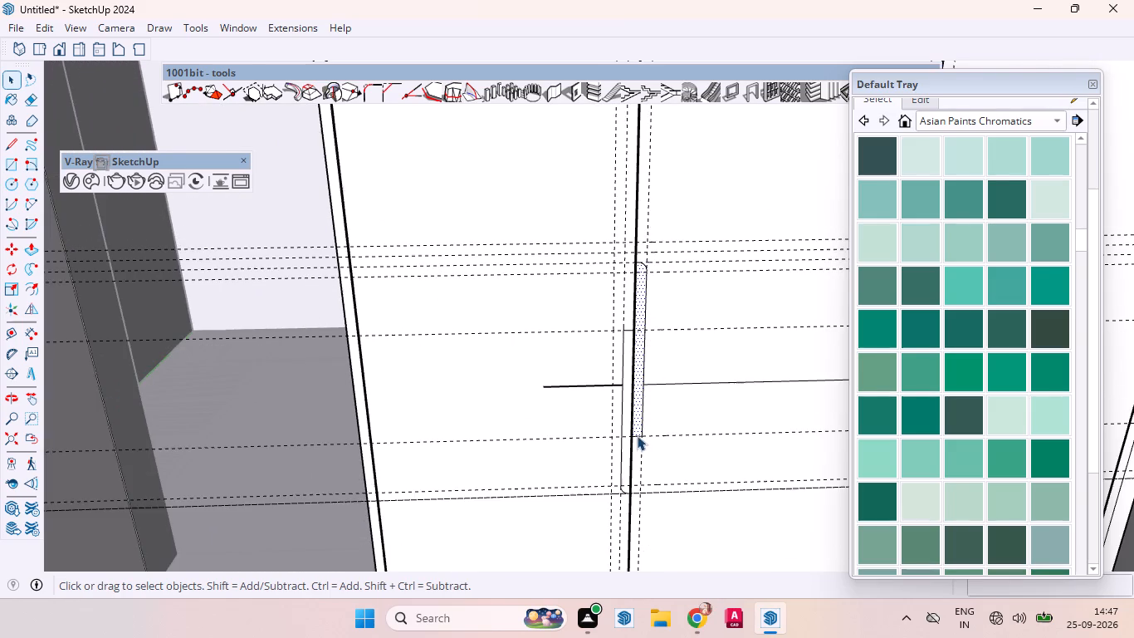
pyautogui.scroll(4, 636, 436)
pyautogui.scroll(-4, 657, 405)
pyautogui.scroll(4, 645, 459)
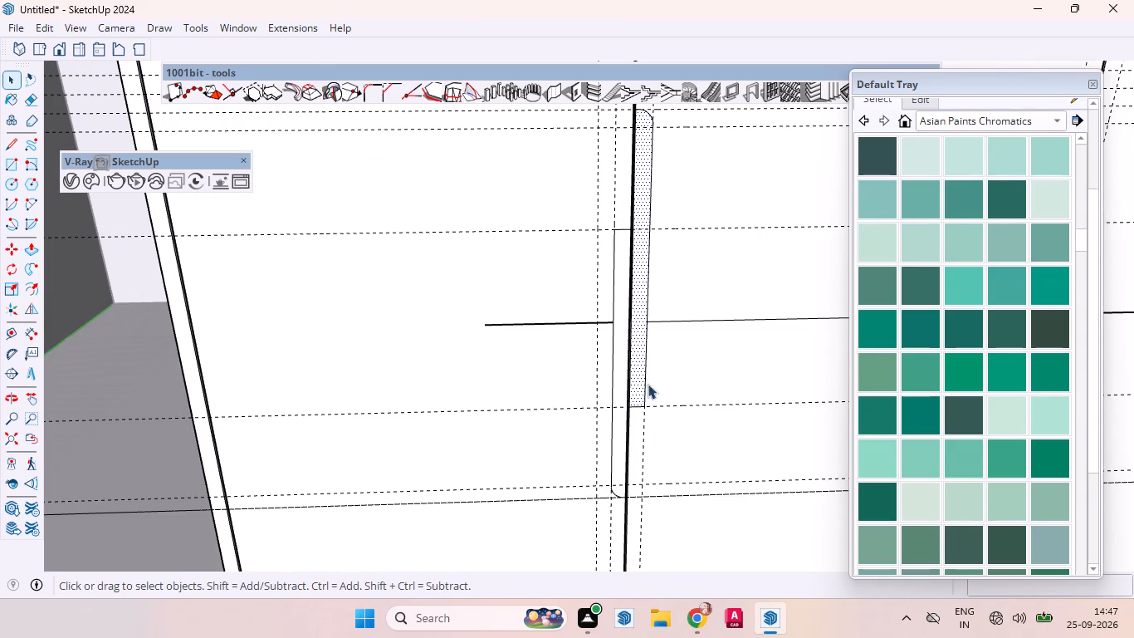
pyautogui.scroll(6, 644, 415)
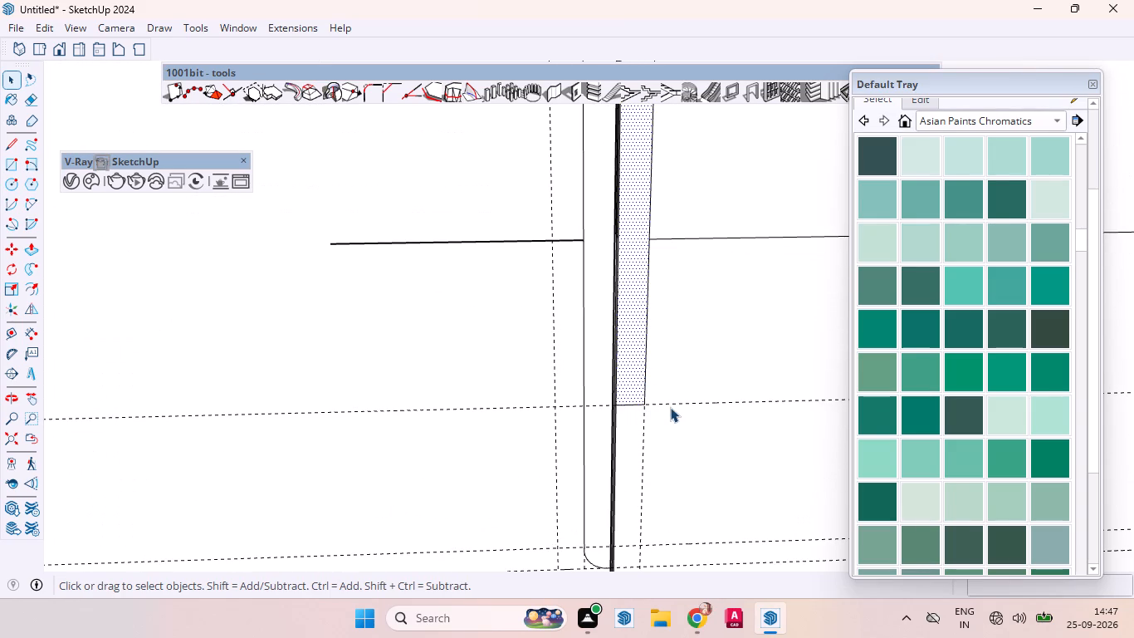
pyautogui.press('t')
pyautogui.click(672, 405)
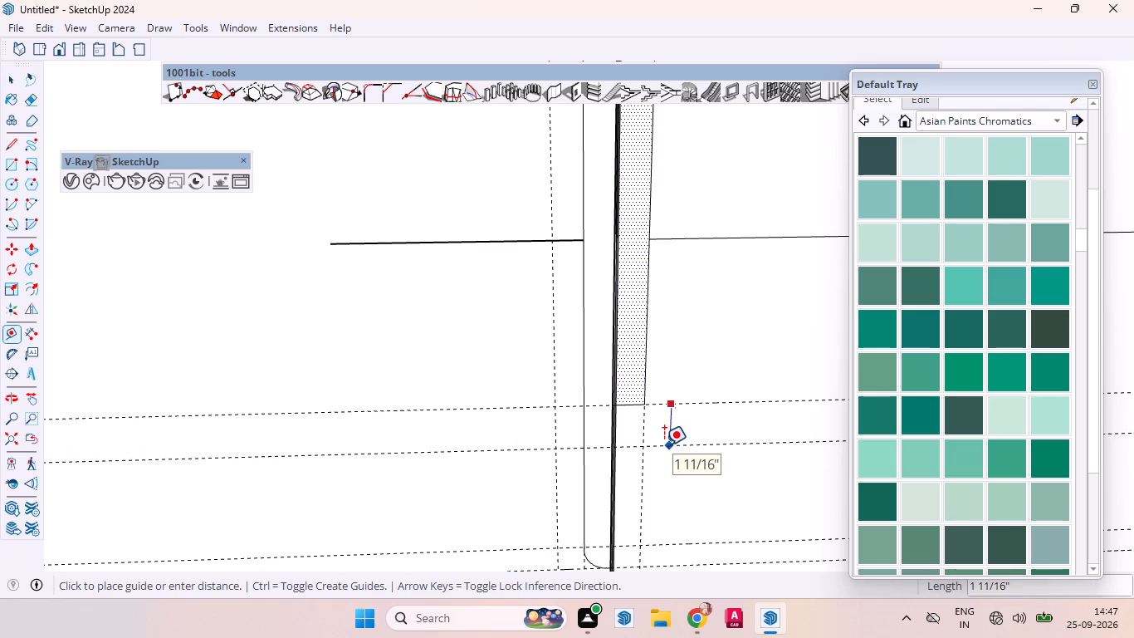
pyautogui.press('1')
pyautogui.press('Return')
pyautogui.scroll(-6, 679, 465)
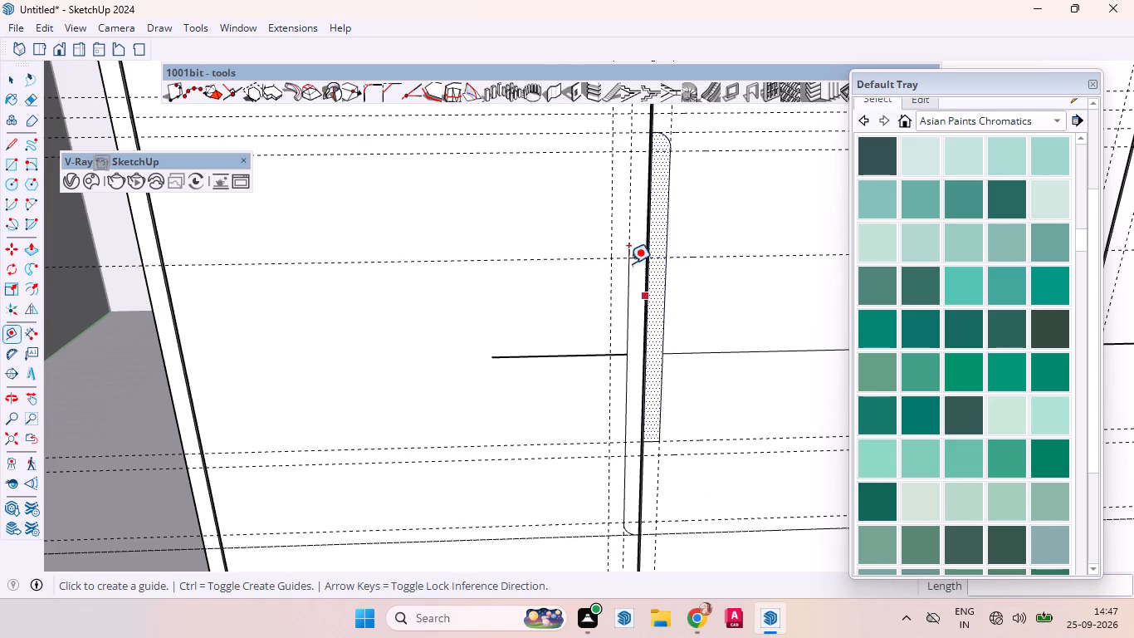
pyautogui.click(586, 260)
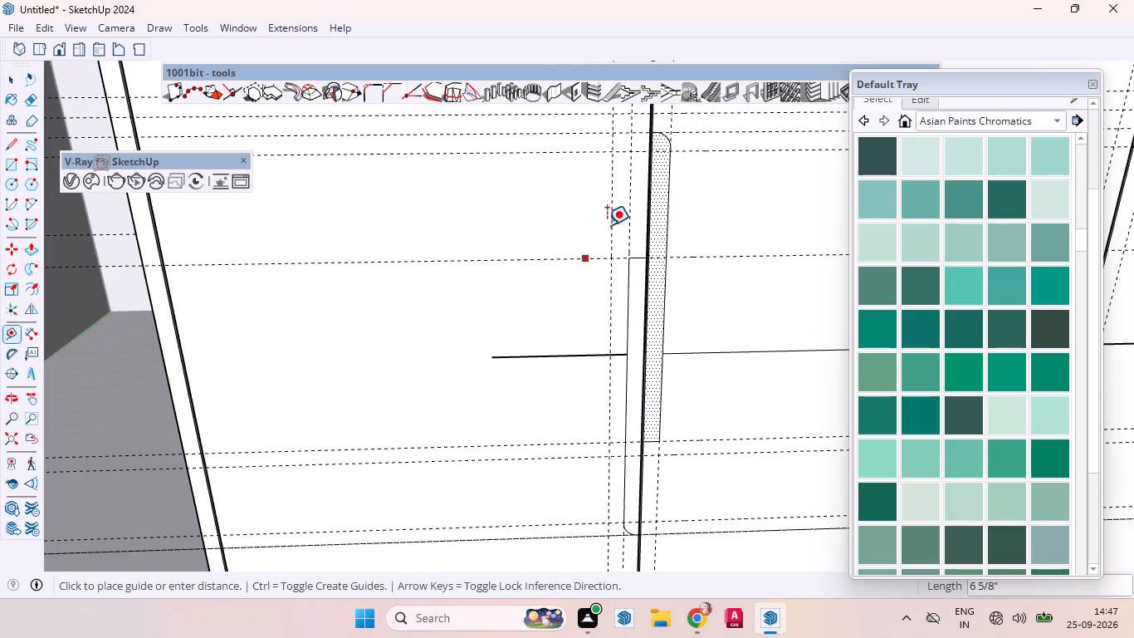
pyautogui.press('1')
pyautogui.press('Return')
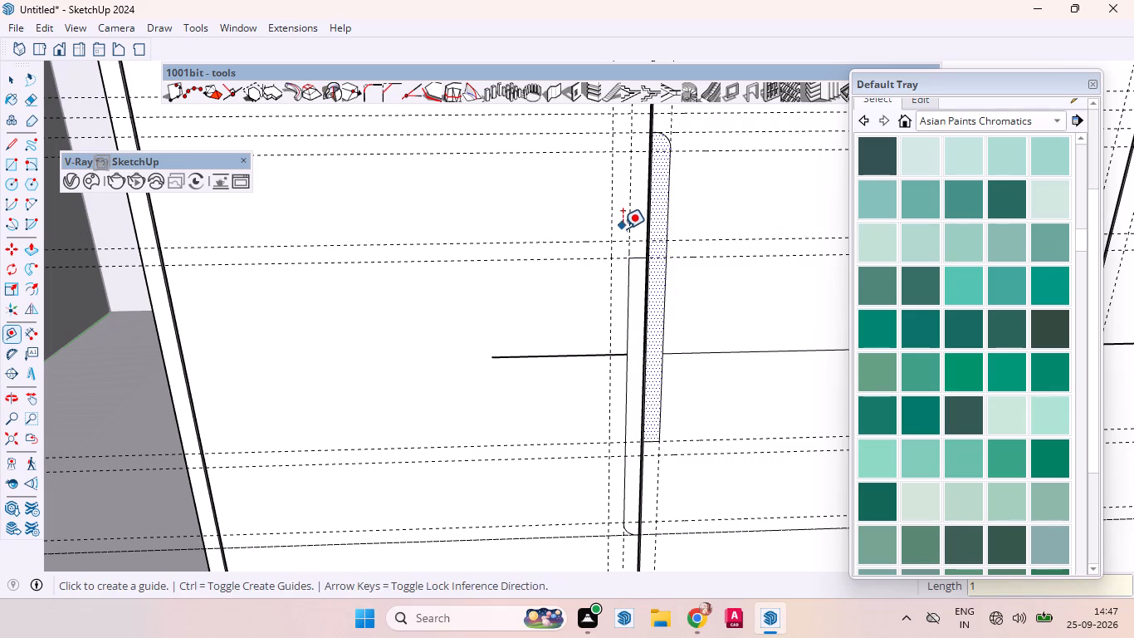
pyautogui.press('space')
# Draw an arc of about 7/8" radius from the left handle's upper outer corner to the gap edge at the 1" guide.
pyautogui.press('a')
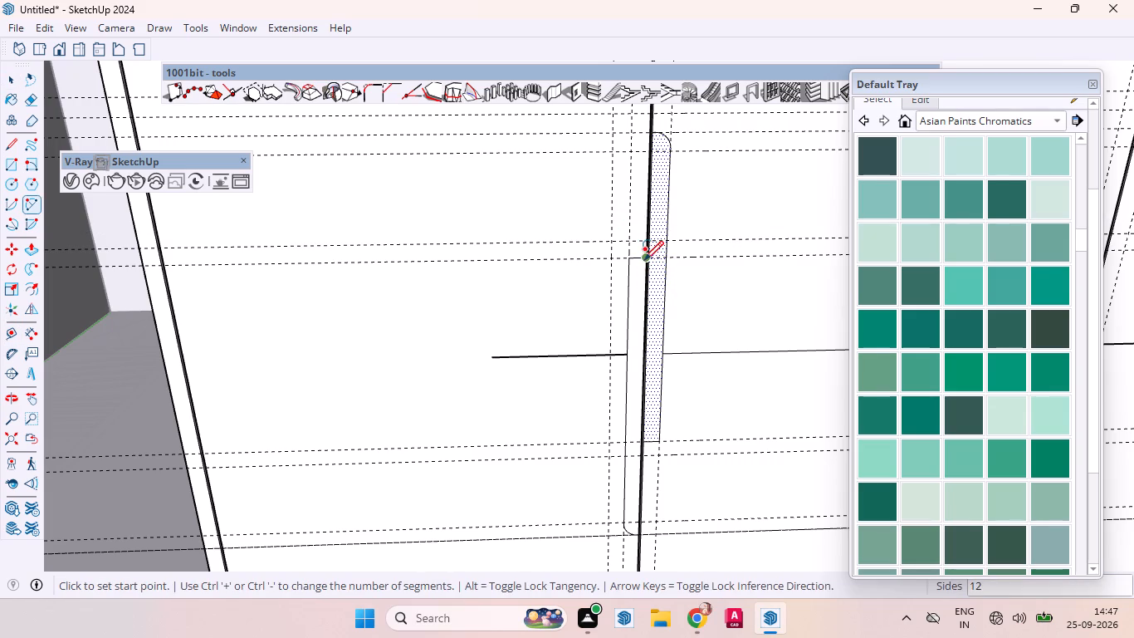
pyautogui.scroll(11, 650, 243)
pyautogui.scroll(-2, 644, 248)
pyautogui.scroll(3, 644, 248)
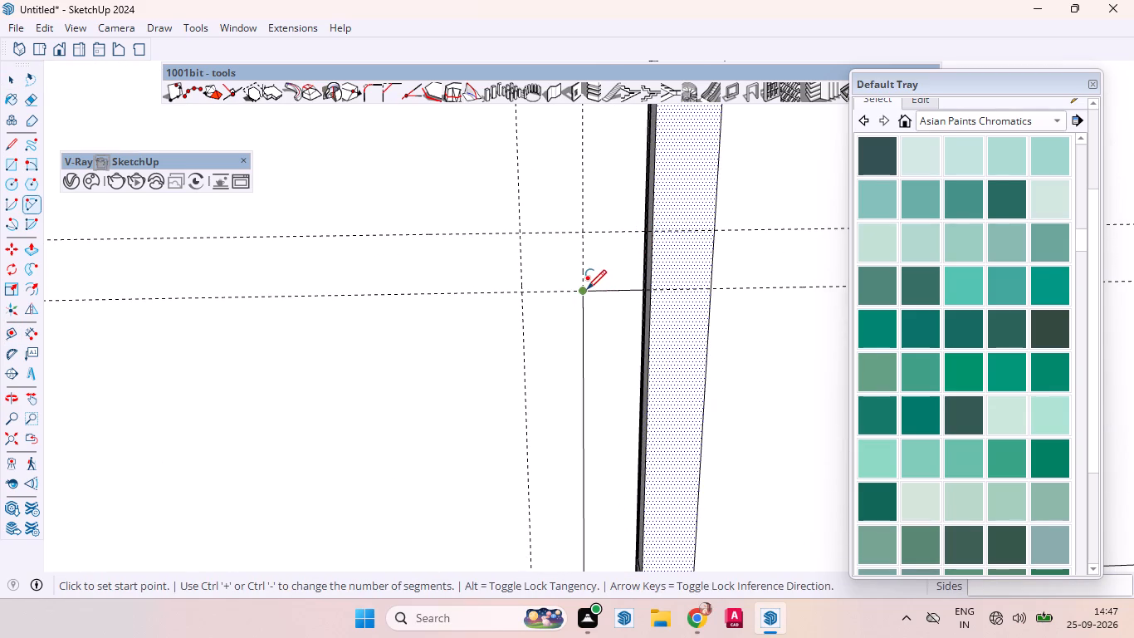
pyautogui.click(587, 289)
pyautogui.click(643, 233)
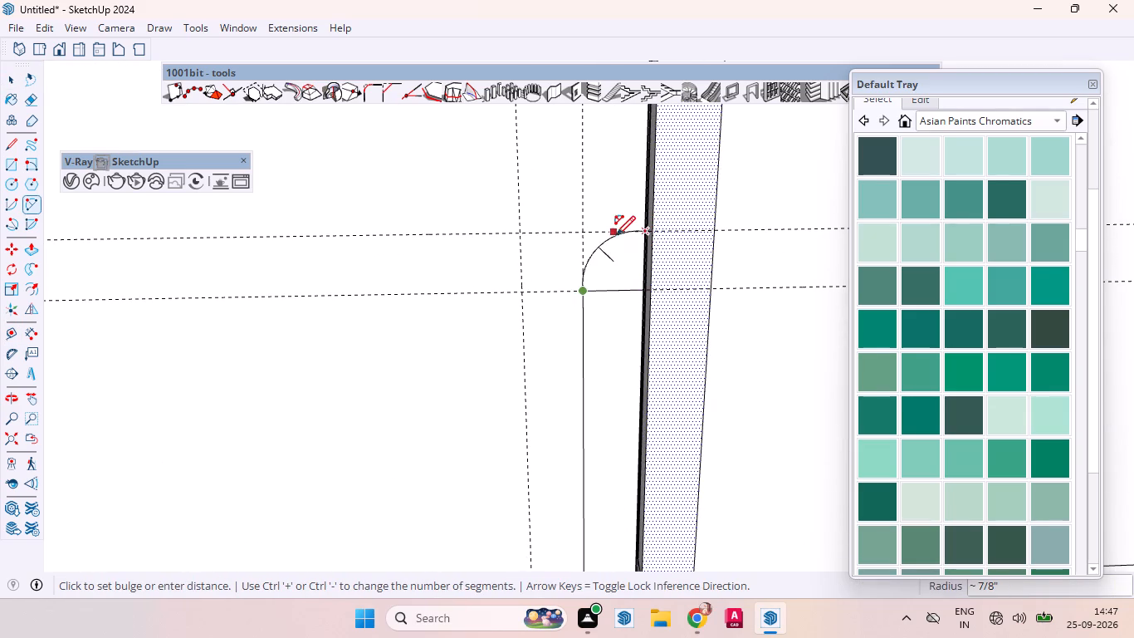
pyautogui.click(611, 237)
# Draw an arc of about 15/16" radius from the right handle's lower outer corner to the gap edge at the 1" guide.
pyautogui.scroll(-20, 626, 322)
pyautogui.scroll(-2, 626, 322)
pyautogui.scroll(1, 646, 201)
pyautogui.scroll(-4, 648, 204)
pyautogui.scroll(2, 682, 358)
pyautogui.scroll(-1, 667, 373)
pyautogui.scroll(1, 666, 373)
pyautogui.scroll(-1, 665, 373)
pyautogui.scroll(3, 665, 373)
pyautogui.scroll(-3, 642, 361)
pyautogui.scroll(14, 642, 361)
pyautogui.scroll(-1, 648, 318)
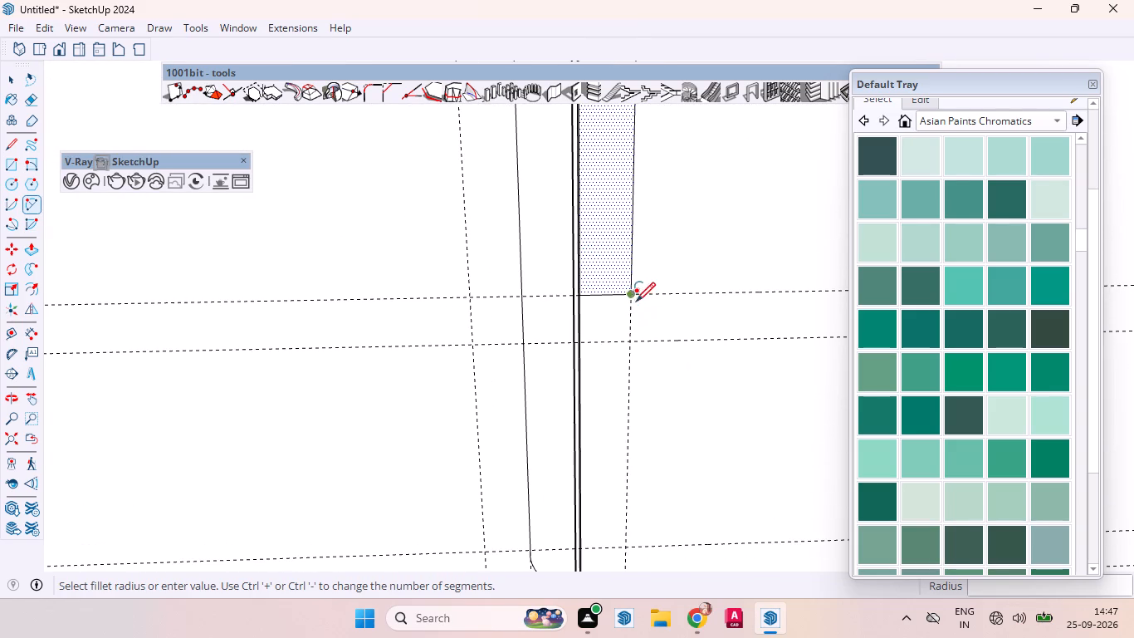
pyautogui.click(632, 296)
pyautogui.click(582, 340)
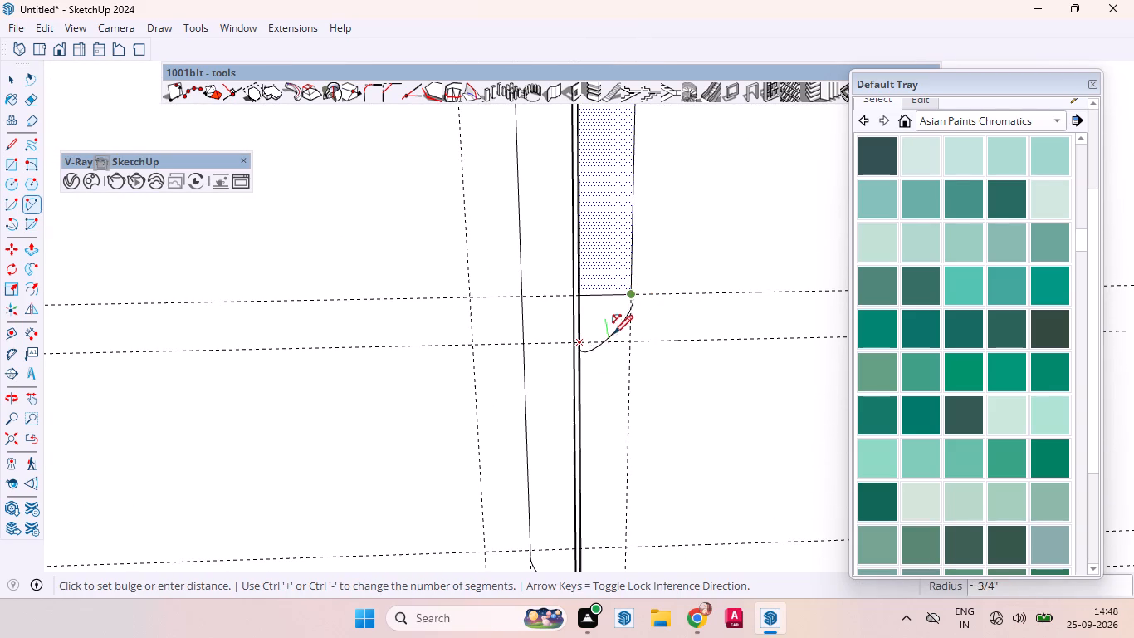
pyautogui.scroll(7, 617, 327)
pyautogui.scroll(-2, 614, 328)
pyautogui.scroll(4, 614, 328)
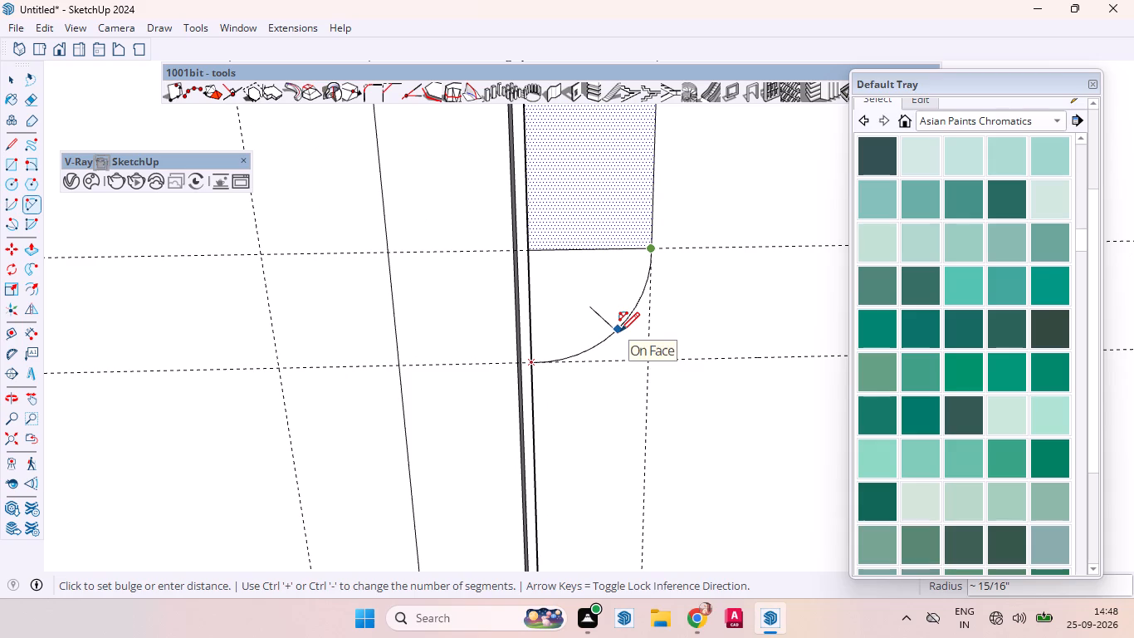
pyautogui.click(620, 331)
pyautogui.press('space')
# Delete the straight edges between the new arcs and both handles to merge each into one rounded outline.
pyautogui.scroll(-6, 644, 299)
pyautogui.scroll(1, 648, 301)
pyautogui.scroll(-1, 648, 301)
pyautogui.click(616, 278)
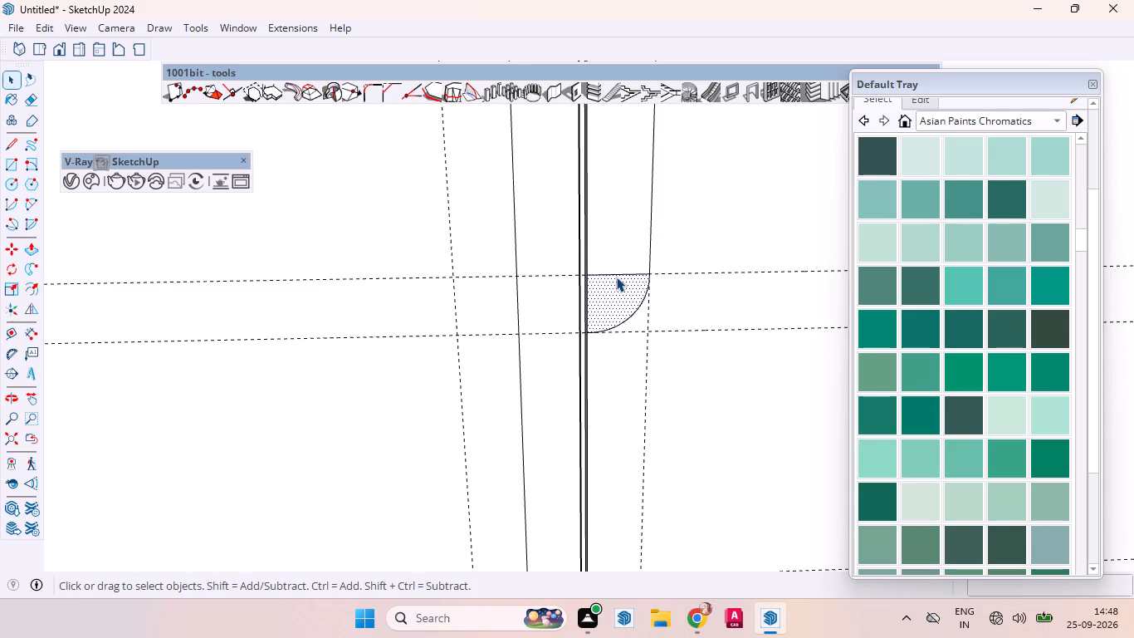
pyautogui.click(617, 276)
pyautogui.press('Delete')
pyautogui.scroll(-3, 692, 294)
pyautogui.scroll(1, 711, 302)
pyautogui.scroll(-14, 713, 302)
pyautogui.scroll(7, 680, 191)
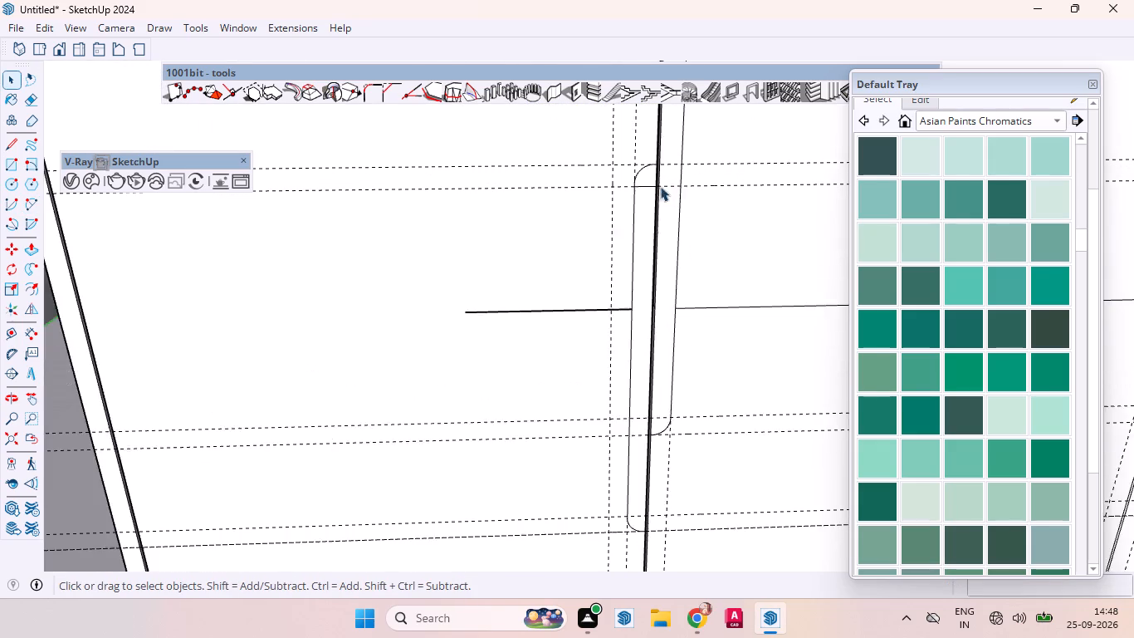
pyautogui.scroll(2, 660, 186)
pyautogui.click(638, 186)
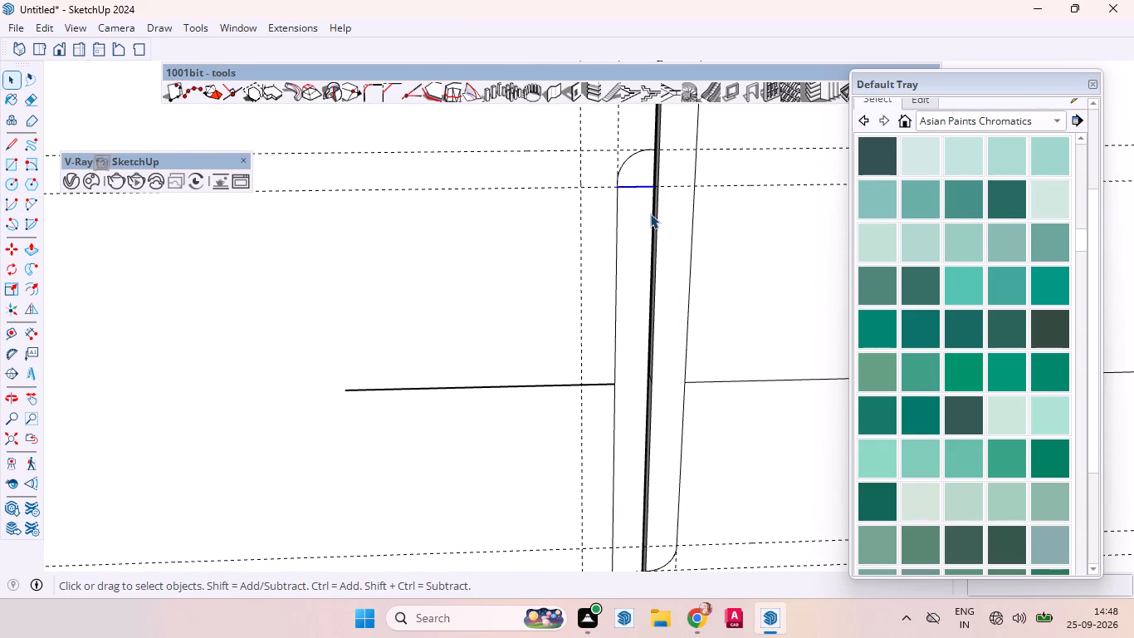
pyautogui.press('Delete')
# Draw a 1'6" by 1" handle rectangle along the left side of the wardrobe's second vertical gap.
pyautogui.scroll(-20, 609, 253)
pyautogui.scroll(-3, 609, 253)
pyautogui.scroll(-3, 472, 304)
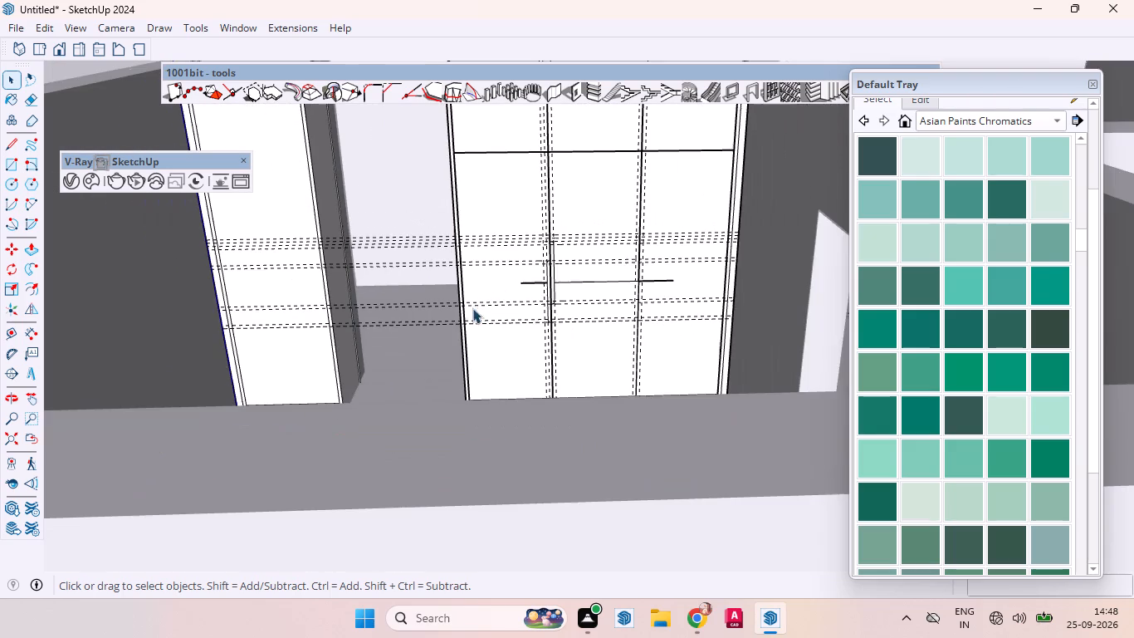
pyautogui.scroll(3, 618, 264)
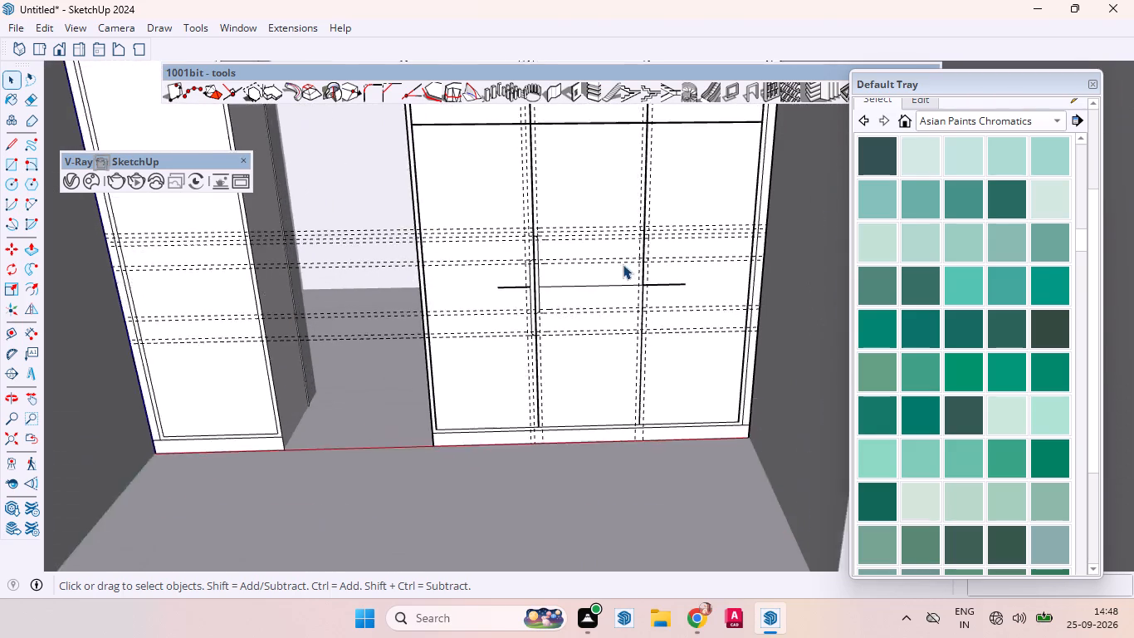
pyautogui.scroll(2, 623, 264)
pyautogui.scroll(-2, 486, 257)
pyautogui.scroll(10, 502, 257)
pyautogui.scroll(-2, 528, 264)
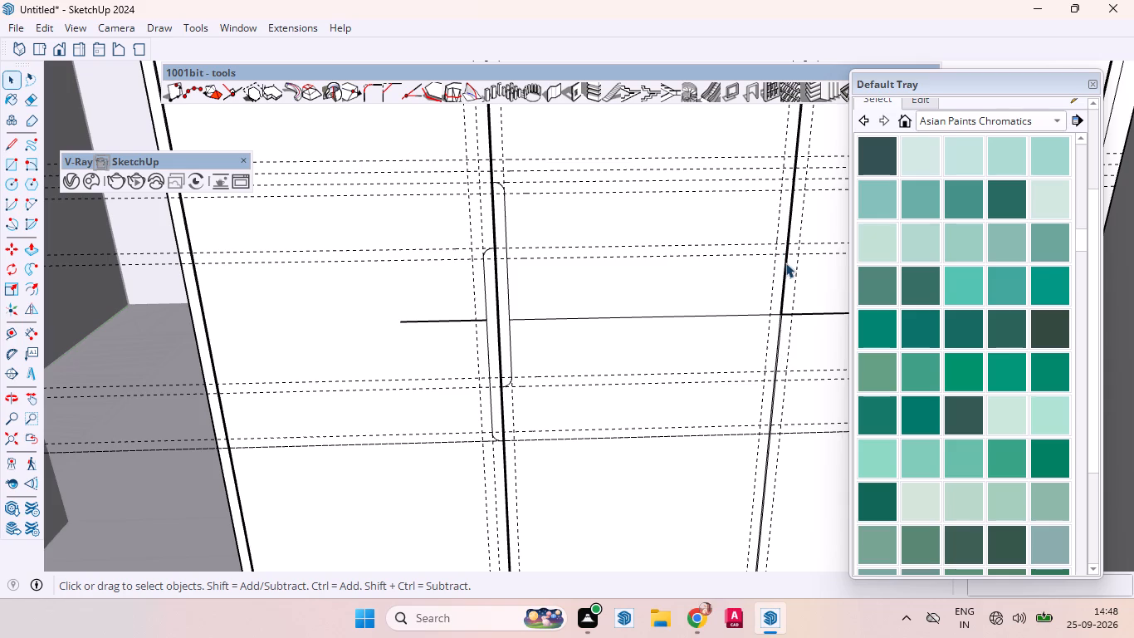
pyautogui.press('r')
pyautogui.scroll(2, 786, 258)
pyautogui.scroll(-3, 786, 261)
pyautogui.scroll(2, 786, 261)
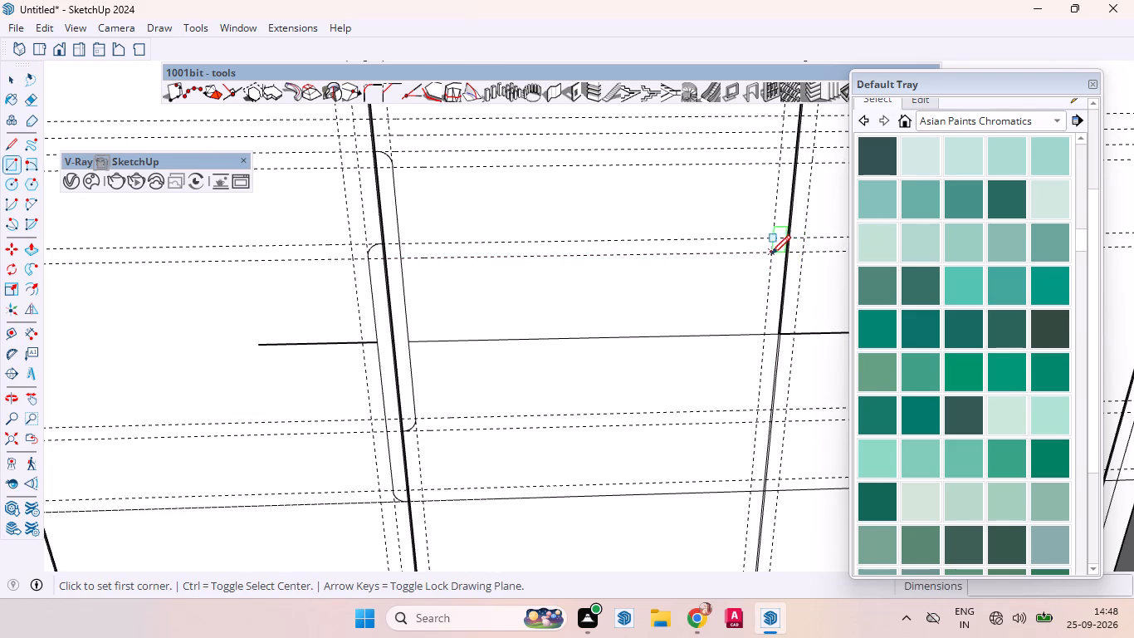
pyautogui.click(769, 254)
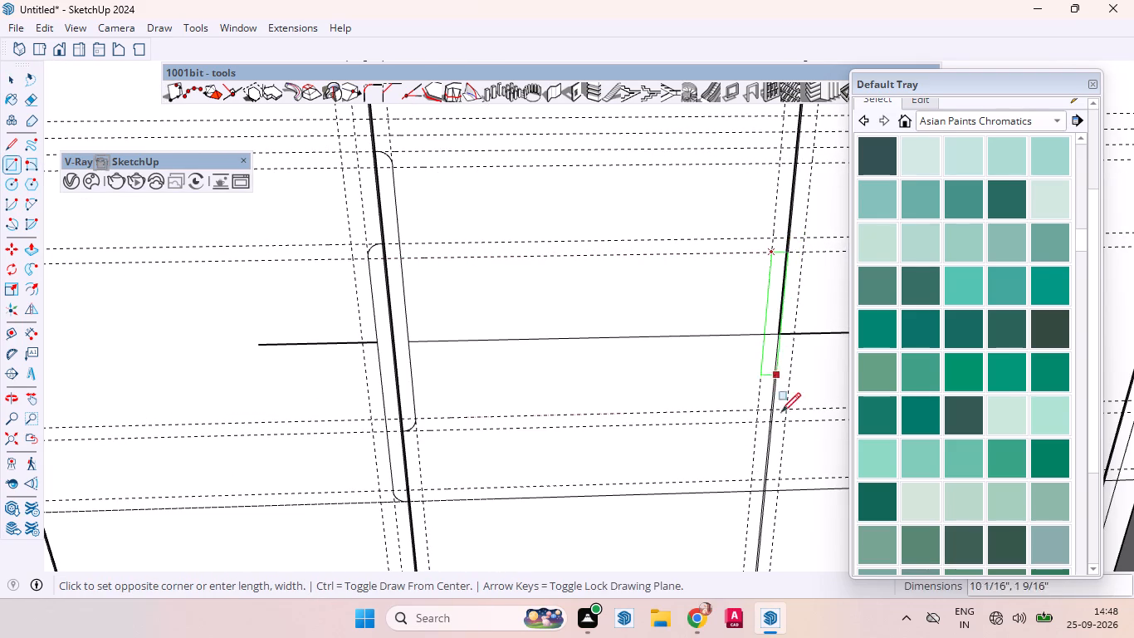
pyautogui.scroll(9, 760, 485)
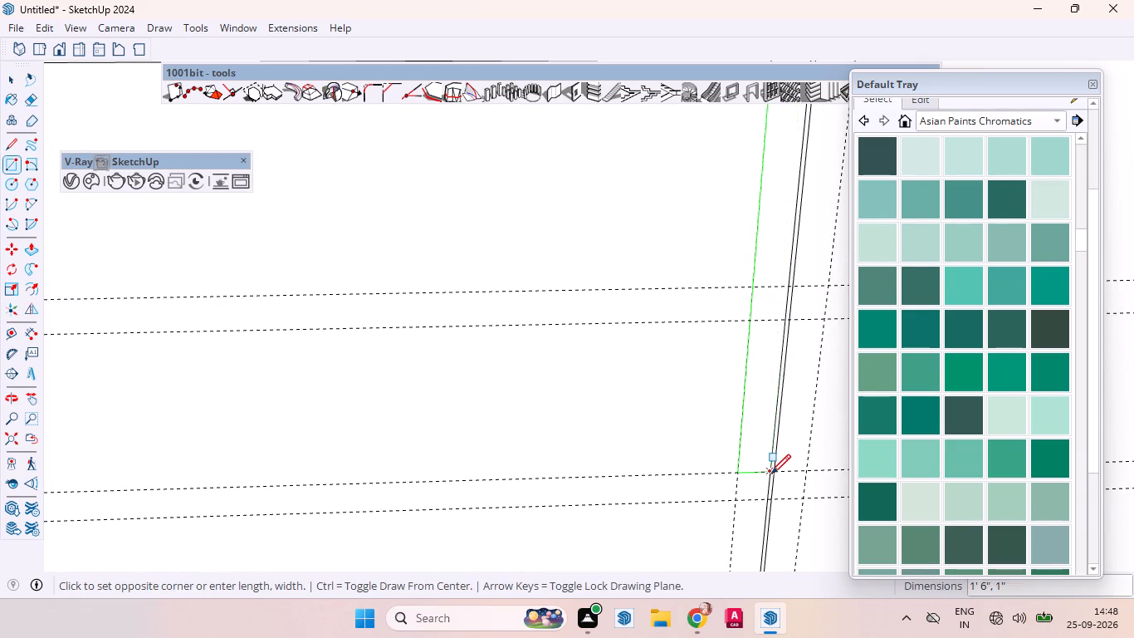
pyautogui.click(770, 472)
# Draw a 1'6" by 1" handle rectangle along the right side of the second vertical gap, between the higher pair of guides.
pyautogui.scroll(-11, 714, 485)
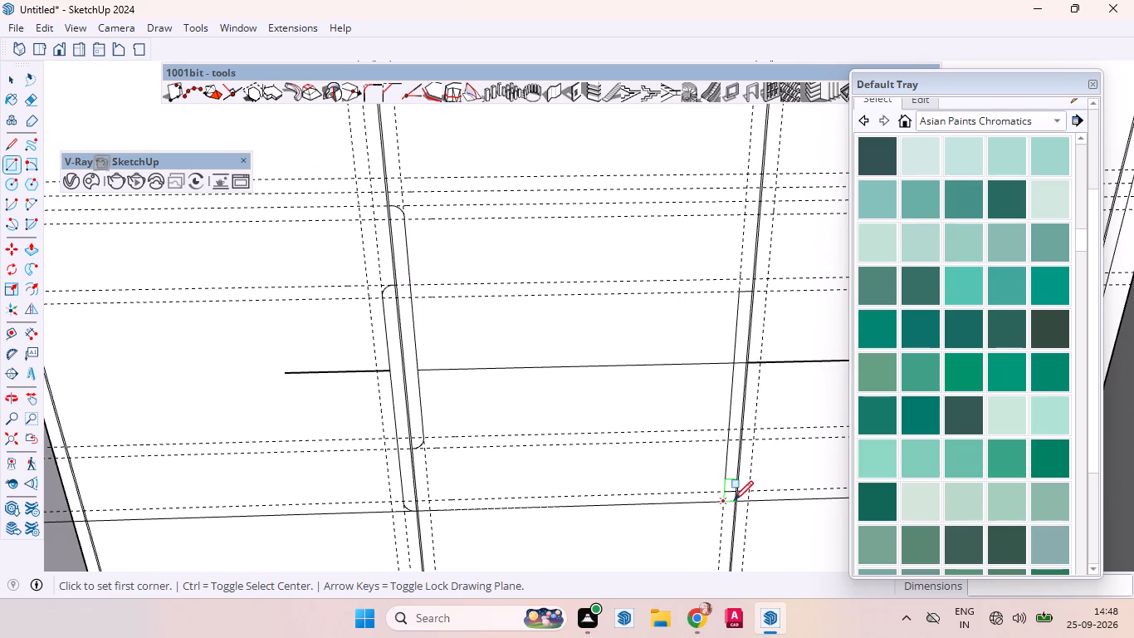
pyautogui.click(742, 428)
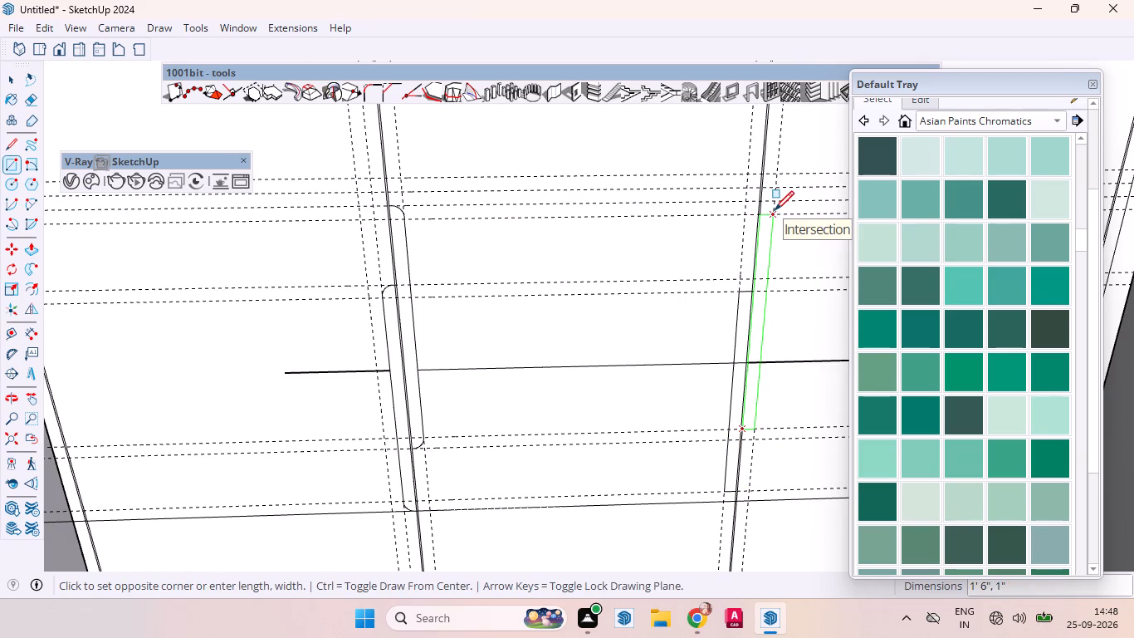
pyautogui.click(775, 210)
pyautogui.press('space')
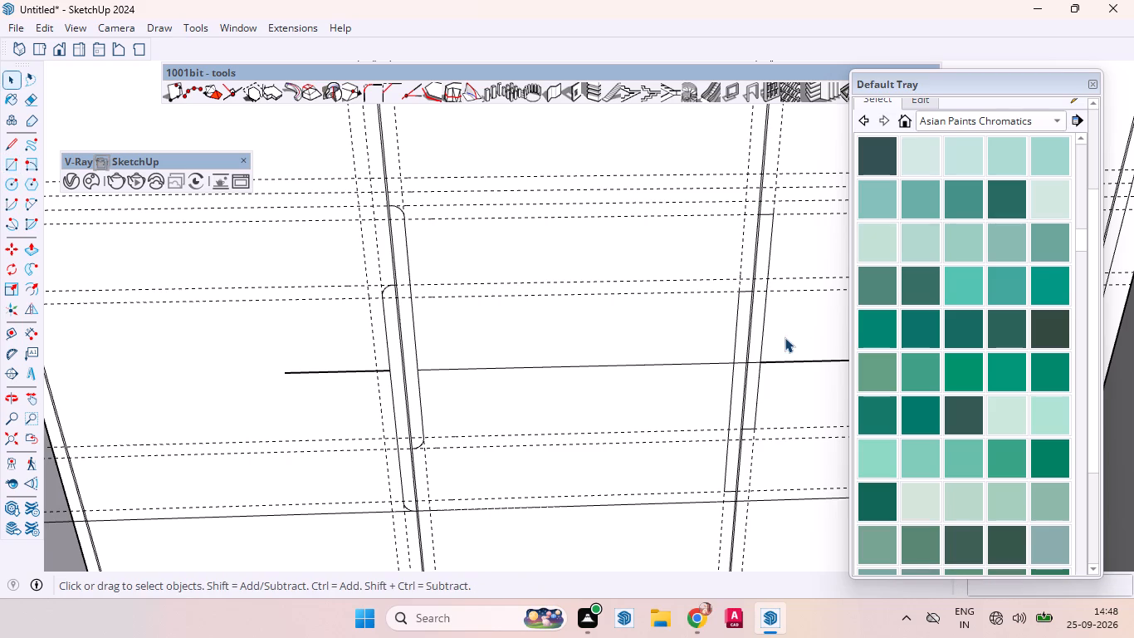
# Draw an outward-bulging arc from the right handle's upper outer corner to the second gap's edge at the guide above.
pyautogui.press('a')
pyautogui.scroll(3, 776, 198)
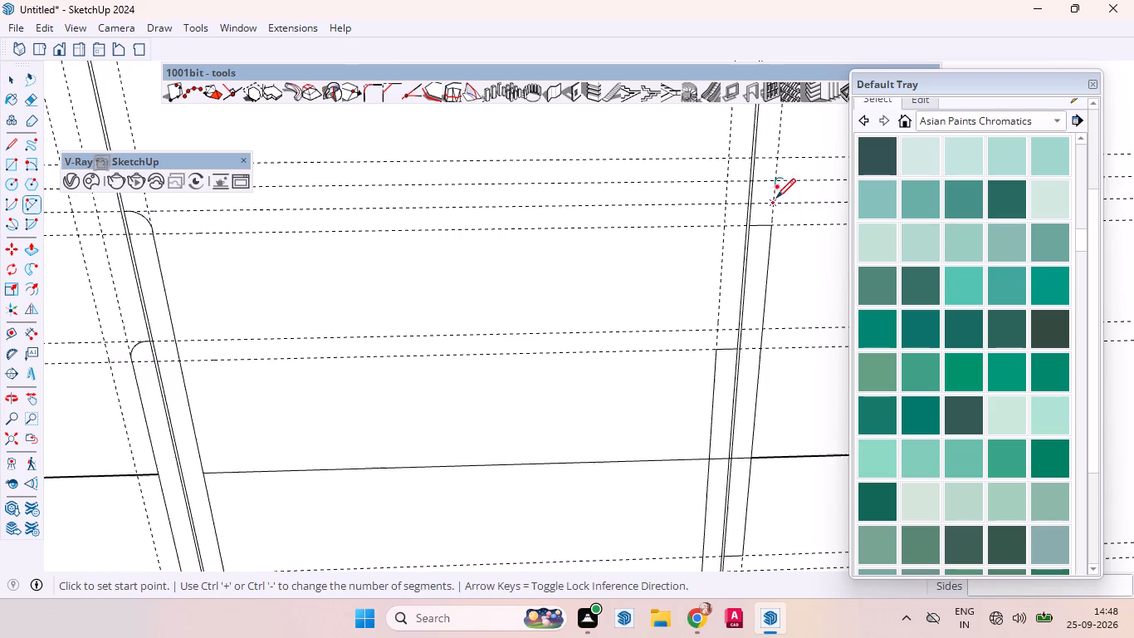
pyautogui.scroll(11, 776, 198)
pyautogui.scroll(-1, 765, 223)
pyautogui.scroll(6, 765, 223)
pyautogui.click(785, 228)
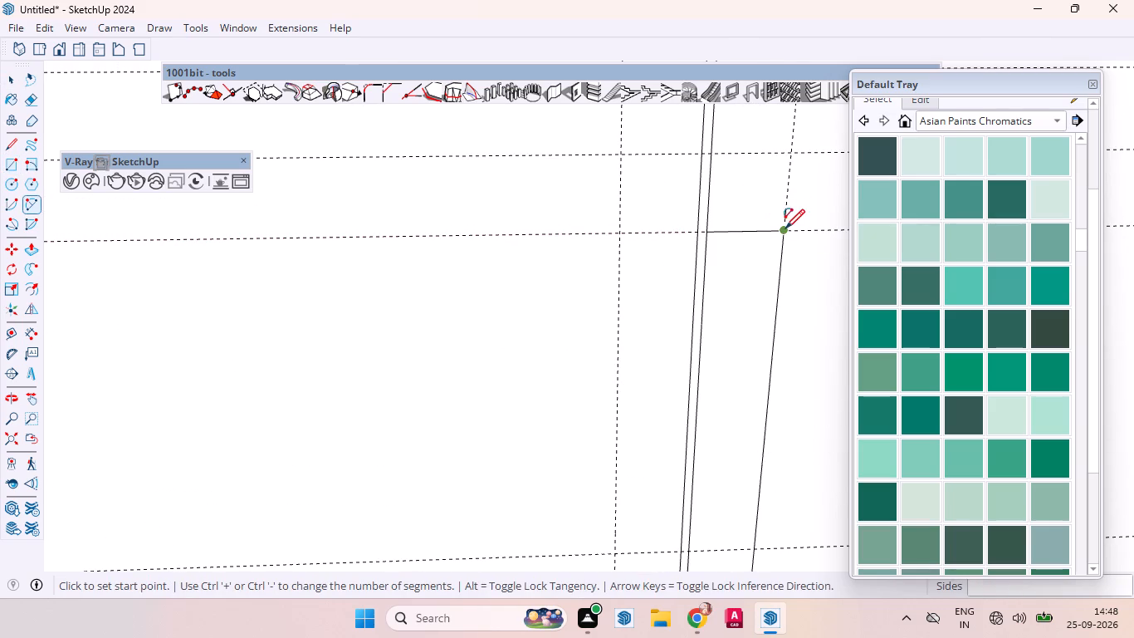
pyautogui.click(707, 152)
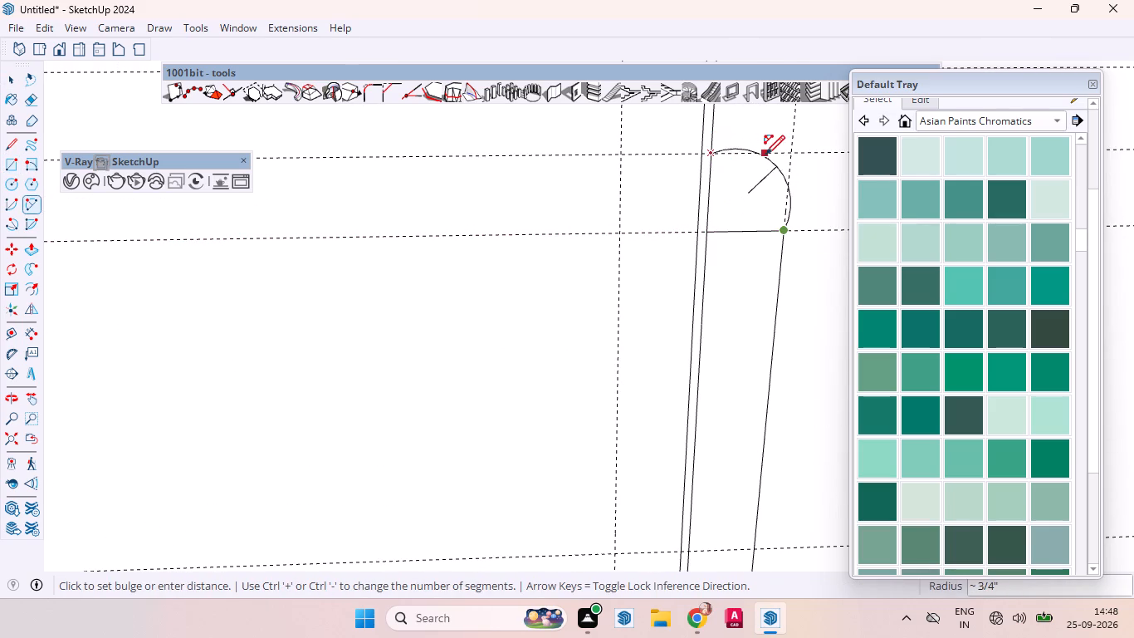
pyautogui.click(757, 164)
pyautogui.press('space')
pyautogui.click(749, 196)
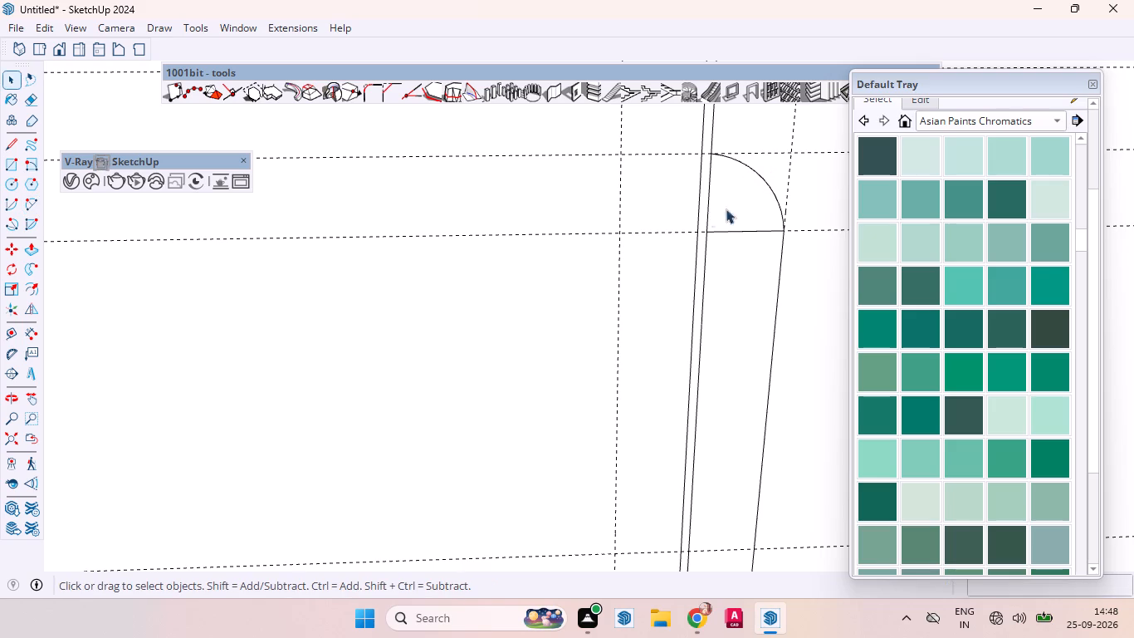
# Draw an arc with a bulge of about 3/8" from the gap edge at the lower guide to the right handle's lower outer corner.
pyautogui.scroll(-20, 737, 193)
pyautogui.scroll(2, 734, 163)
pyautogui.scroll(-3, 737, 163)
pyautogui.scroll(2, 737, 163)
pyautogui.scroll(-4, 724, 336)
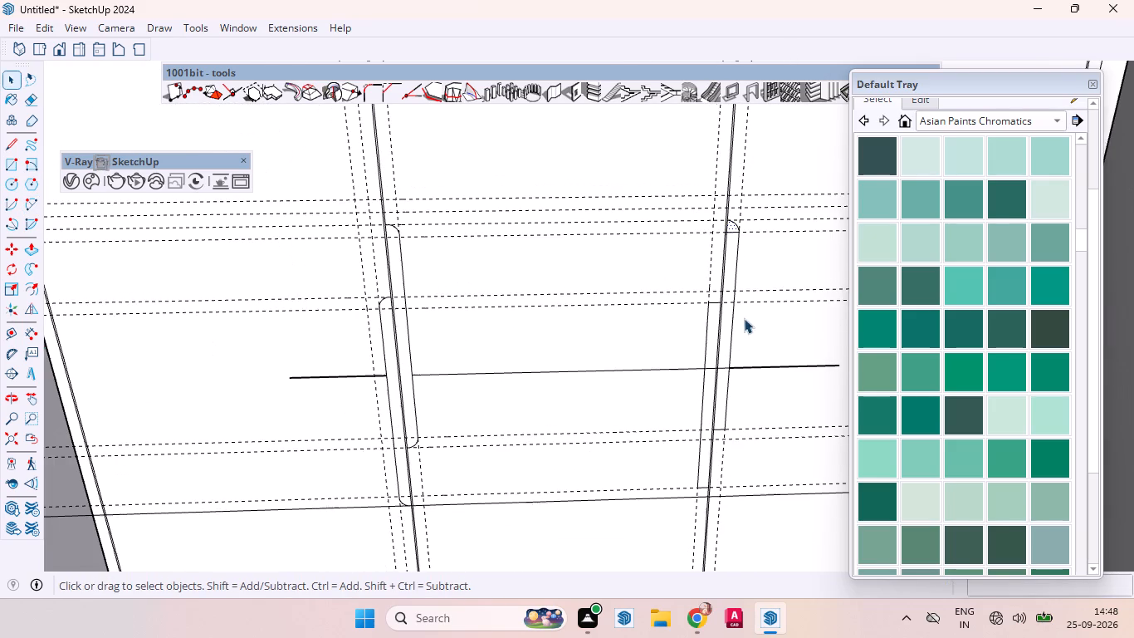
pyautogui.press('a')
pyautogui.scroll(2, 721, 450)
pyautogui.scroll(-1, 721, 450)
pyautogui.scroll(7, 721, 450)
pyautogui.scroll(-1, 726, 446)
pyautogui.scroll(9, 726, 446)
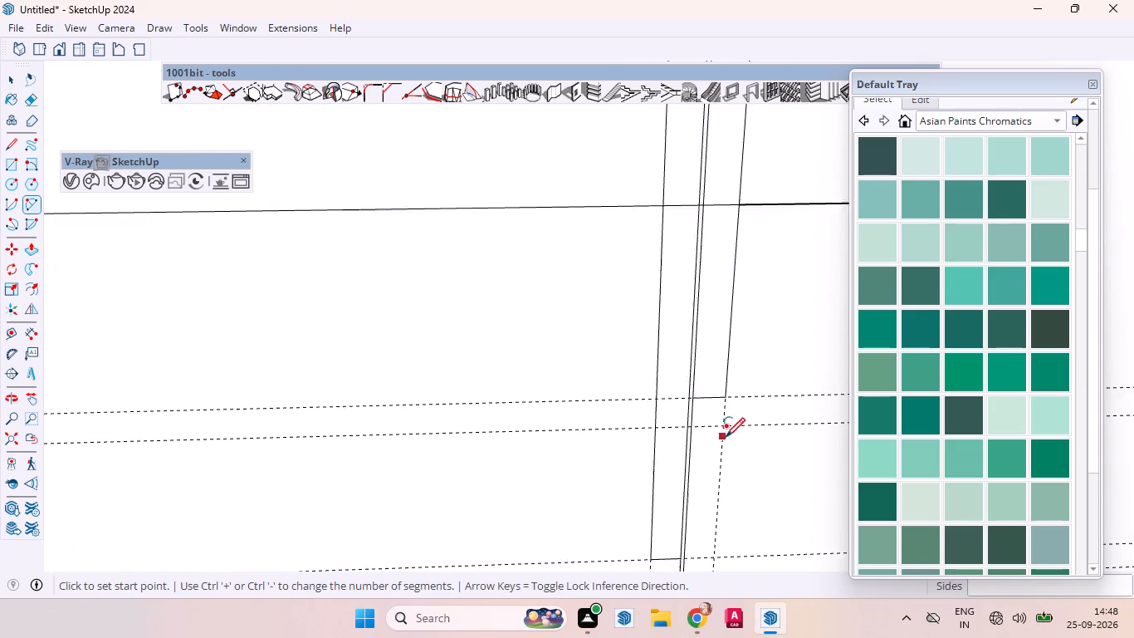
pyautogui.scroll(2, 726, 437)
pyautogui.click(676, 418)
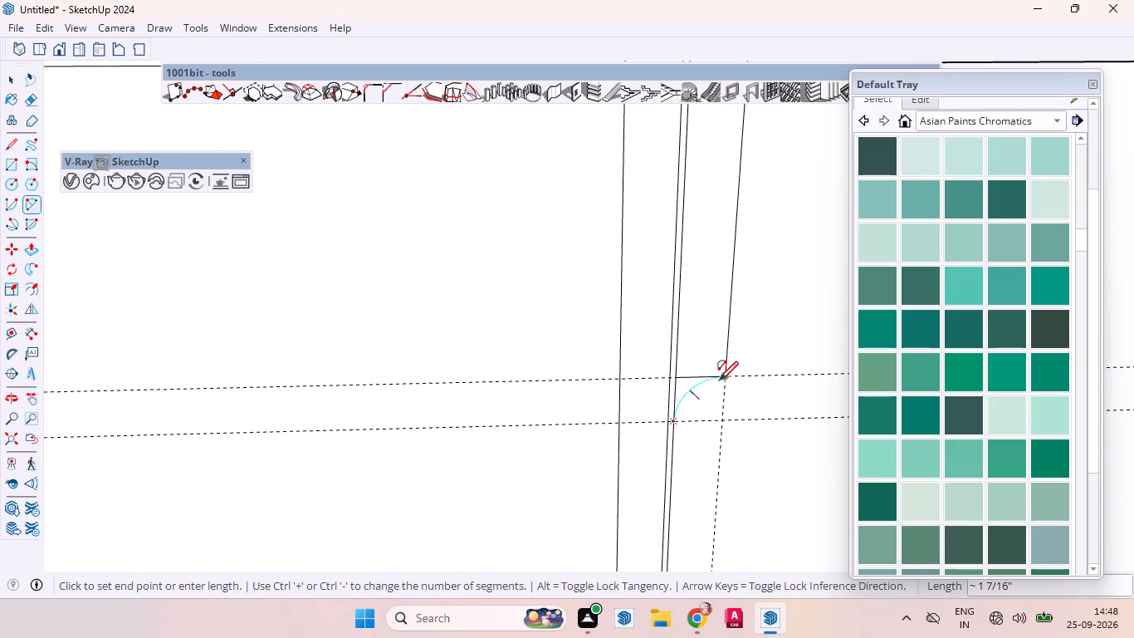
pyautogui.click(722, 379)
pyautogui.click(716, 404)
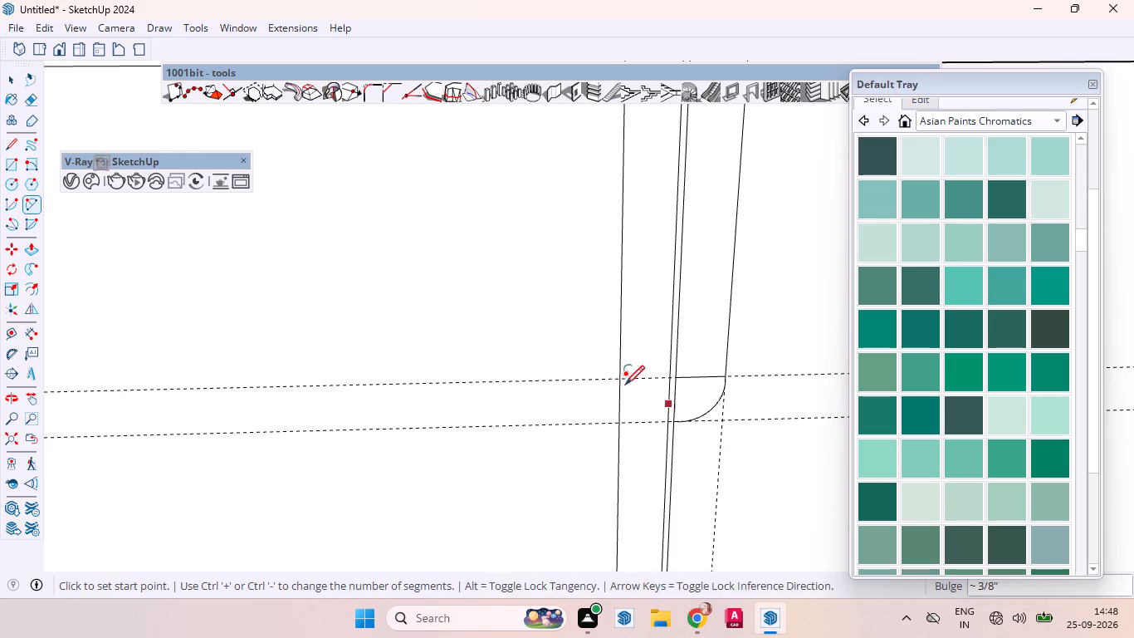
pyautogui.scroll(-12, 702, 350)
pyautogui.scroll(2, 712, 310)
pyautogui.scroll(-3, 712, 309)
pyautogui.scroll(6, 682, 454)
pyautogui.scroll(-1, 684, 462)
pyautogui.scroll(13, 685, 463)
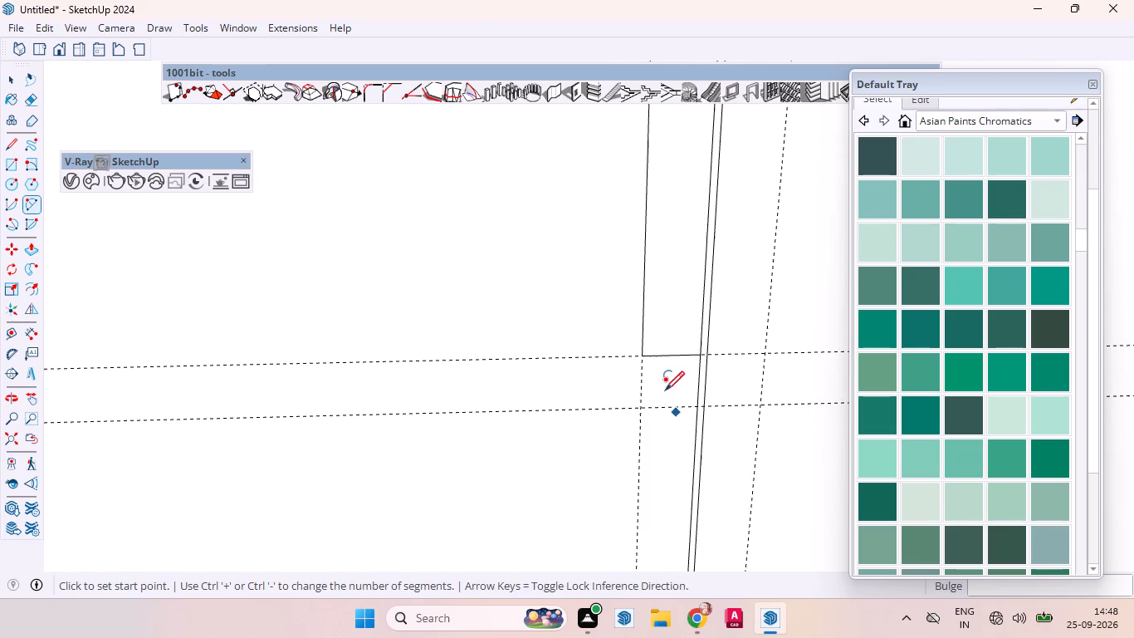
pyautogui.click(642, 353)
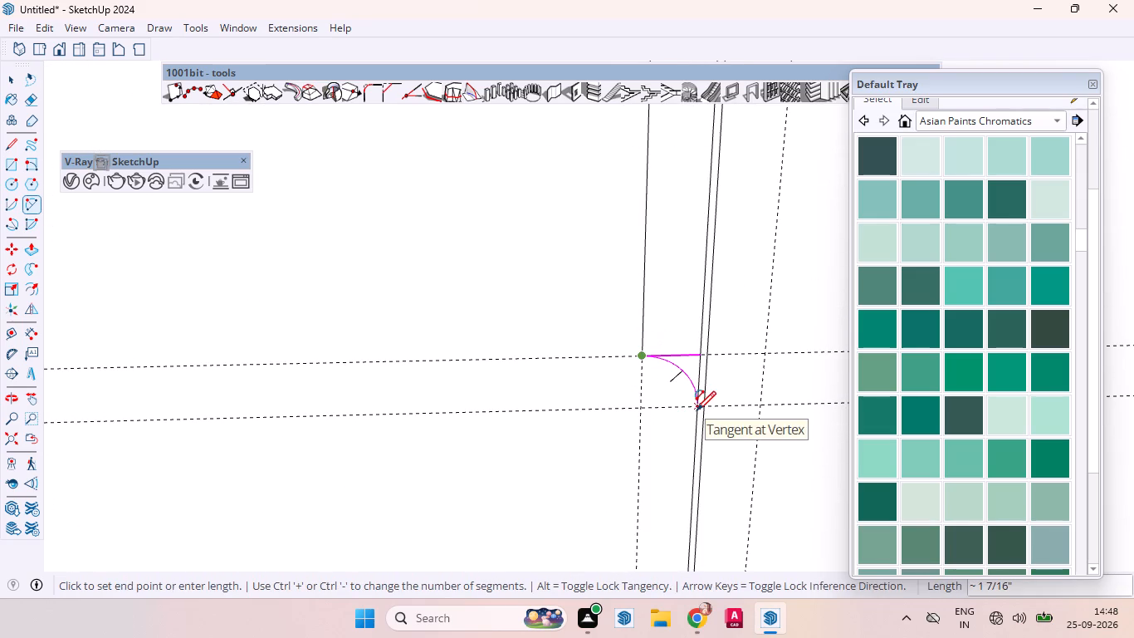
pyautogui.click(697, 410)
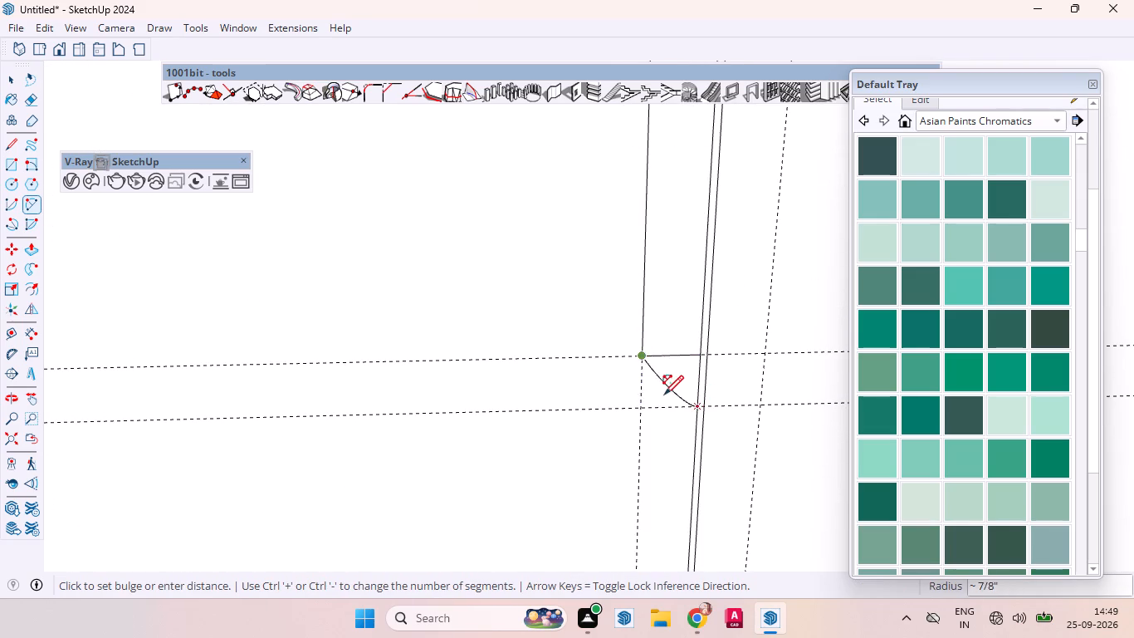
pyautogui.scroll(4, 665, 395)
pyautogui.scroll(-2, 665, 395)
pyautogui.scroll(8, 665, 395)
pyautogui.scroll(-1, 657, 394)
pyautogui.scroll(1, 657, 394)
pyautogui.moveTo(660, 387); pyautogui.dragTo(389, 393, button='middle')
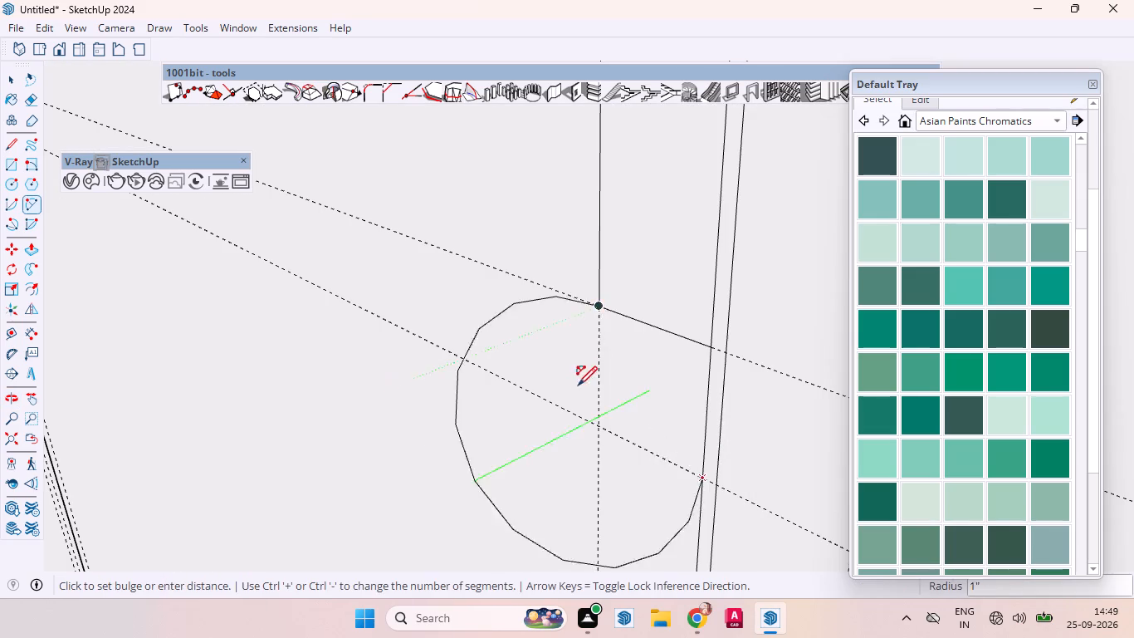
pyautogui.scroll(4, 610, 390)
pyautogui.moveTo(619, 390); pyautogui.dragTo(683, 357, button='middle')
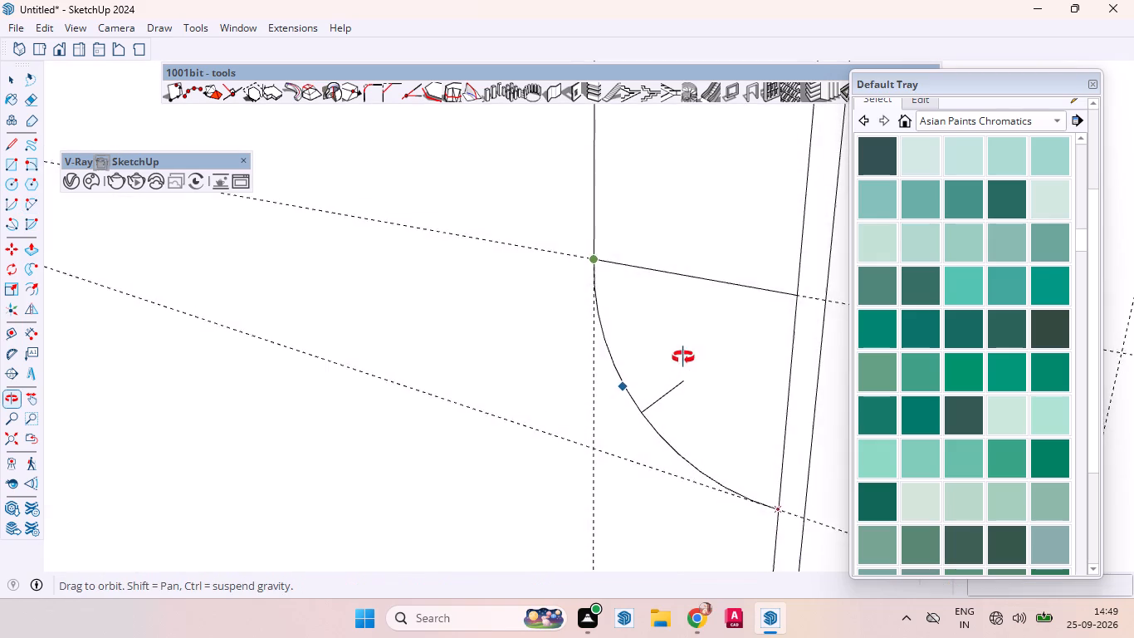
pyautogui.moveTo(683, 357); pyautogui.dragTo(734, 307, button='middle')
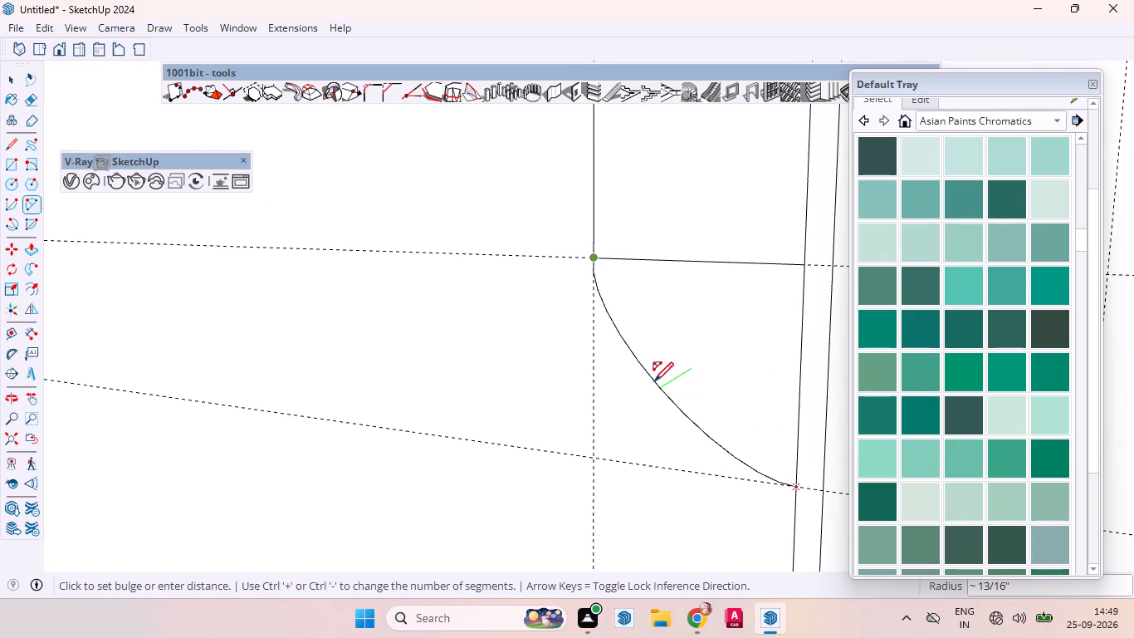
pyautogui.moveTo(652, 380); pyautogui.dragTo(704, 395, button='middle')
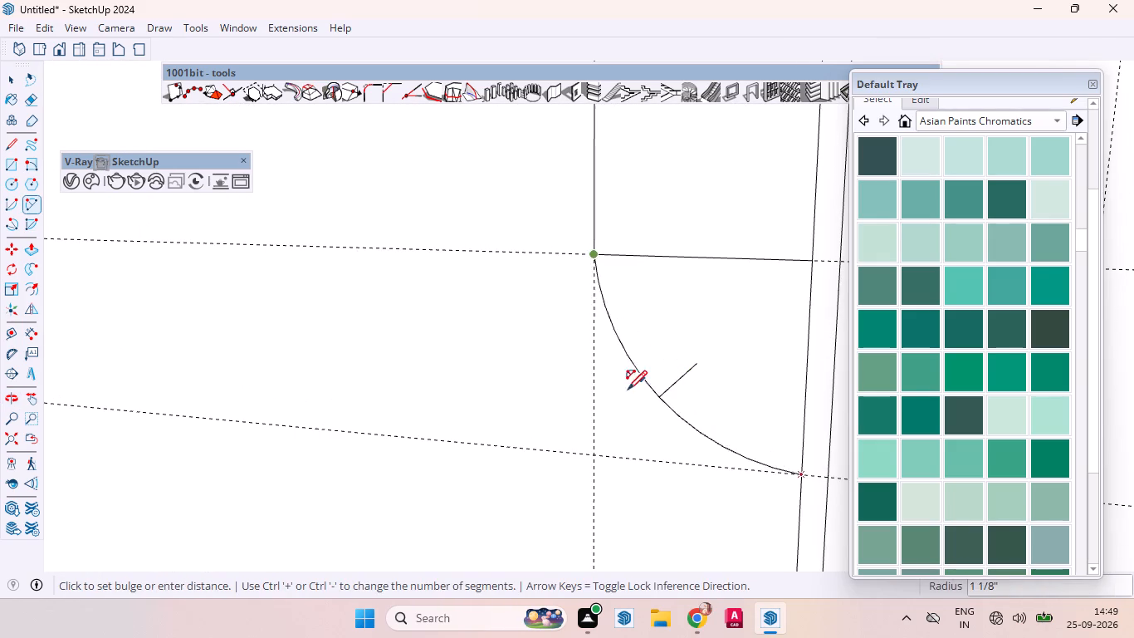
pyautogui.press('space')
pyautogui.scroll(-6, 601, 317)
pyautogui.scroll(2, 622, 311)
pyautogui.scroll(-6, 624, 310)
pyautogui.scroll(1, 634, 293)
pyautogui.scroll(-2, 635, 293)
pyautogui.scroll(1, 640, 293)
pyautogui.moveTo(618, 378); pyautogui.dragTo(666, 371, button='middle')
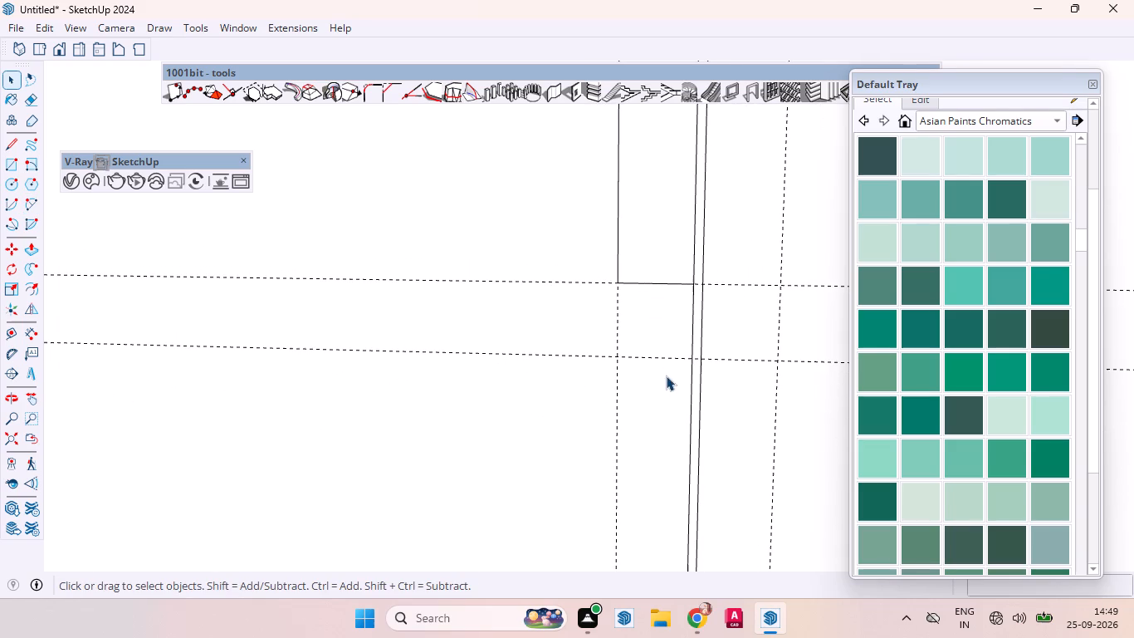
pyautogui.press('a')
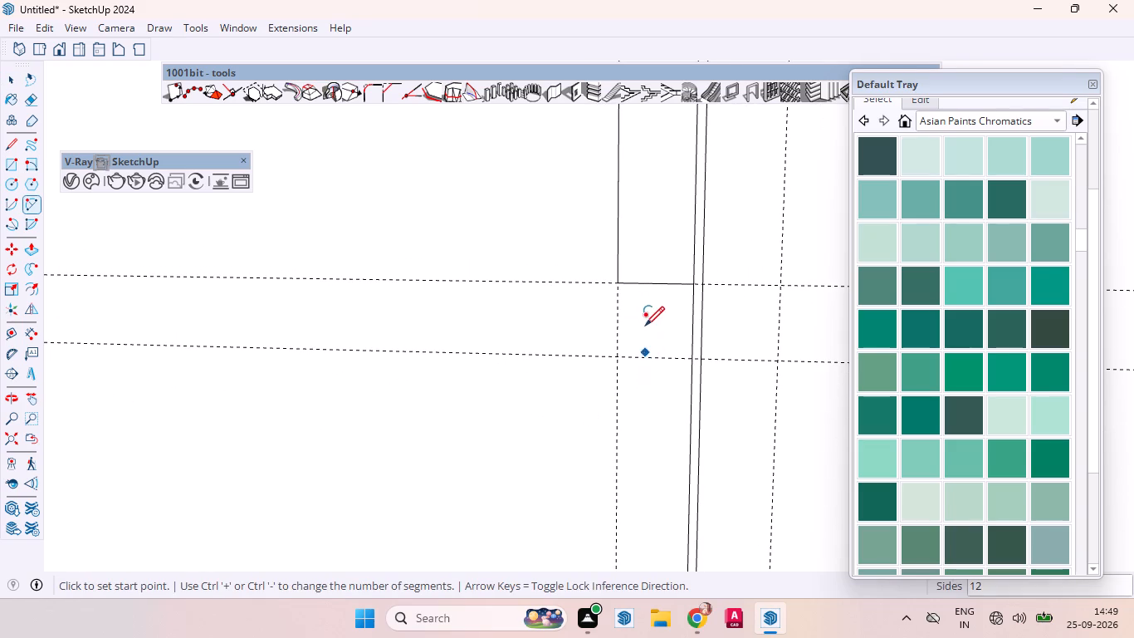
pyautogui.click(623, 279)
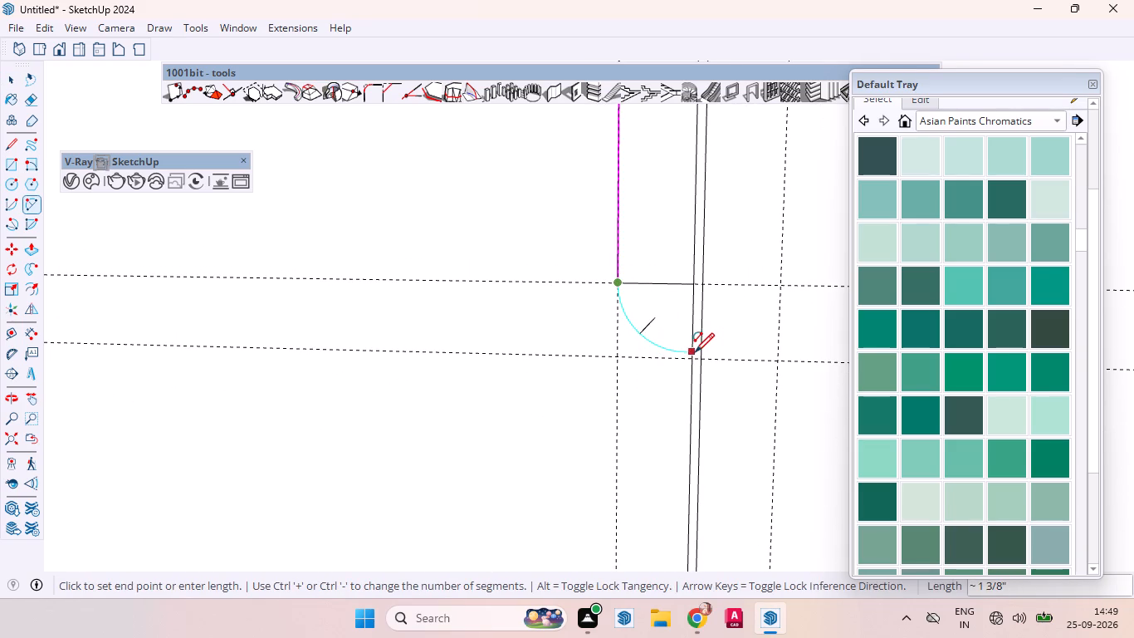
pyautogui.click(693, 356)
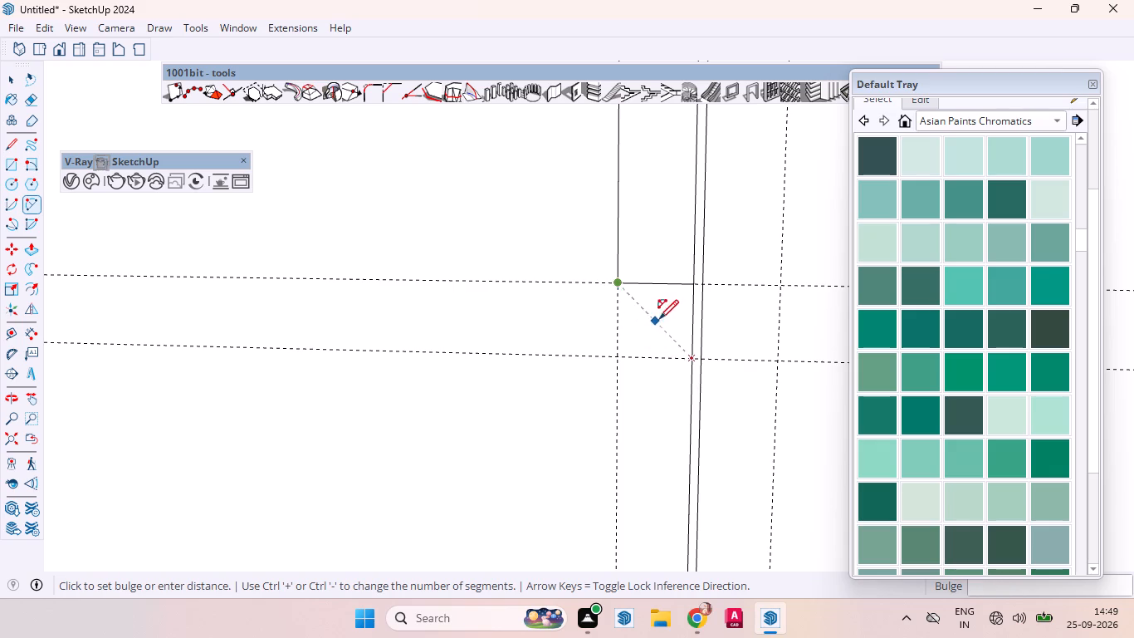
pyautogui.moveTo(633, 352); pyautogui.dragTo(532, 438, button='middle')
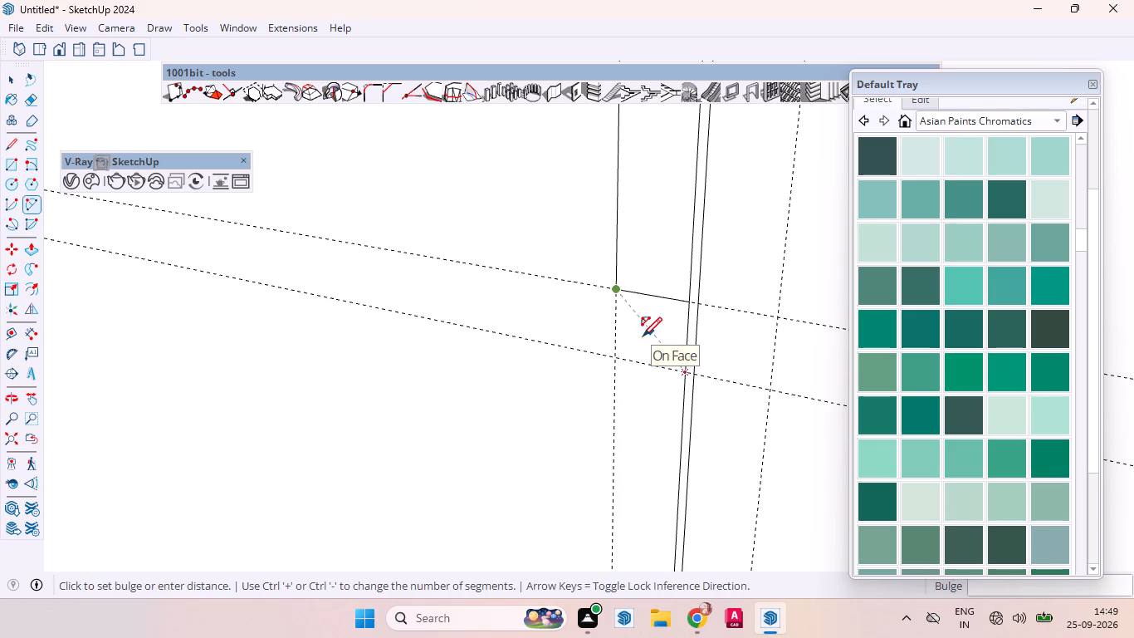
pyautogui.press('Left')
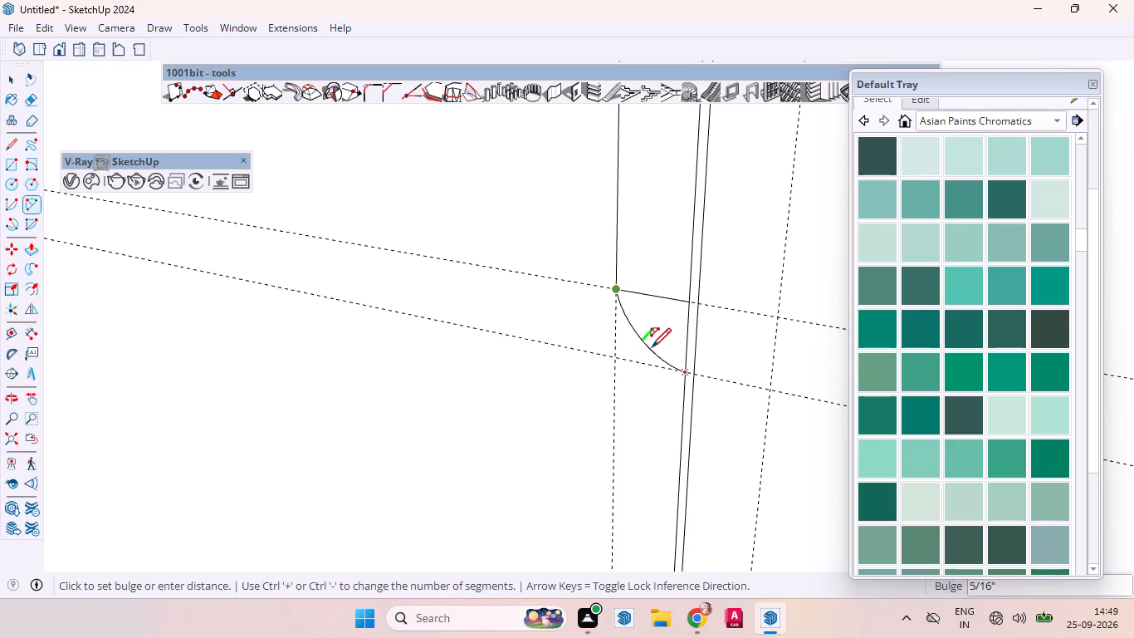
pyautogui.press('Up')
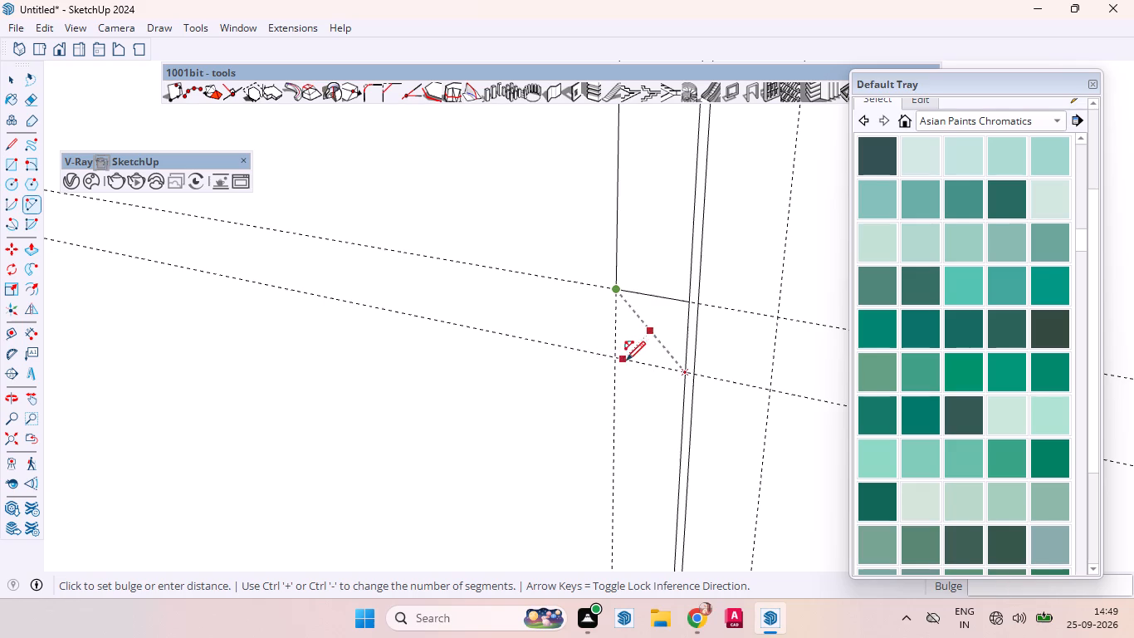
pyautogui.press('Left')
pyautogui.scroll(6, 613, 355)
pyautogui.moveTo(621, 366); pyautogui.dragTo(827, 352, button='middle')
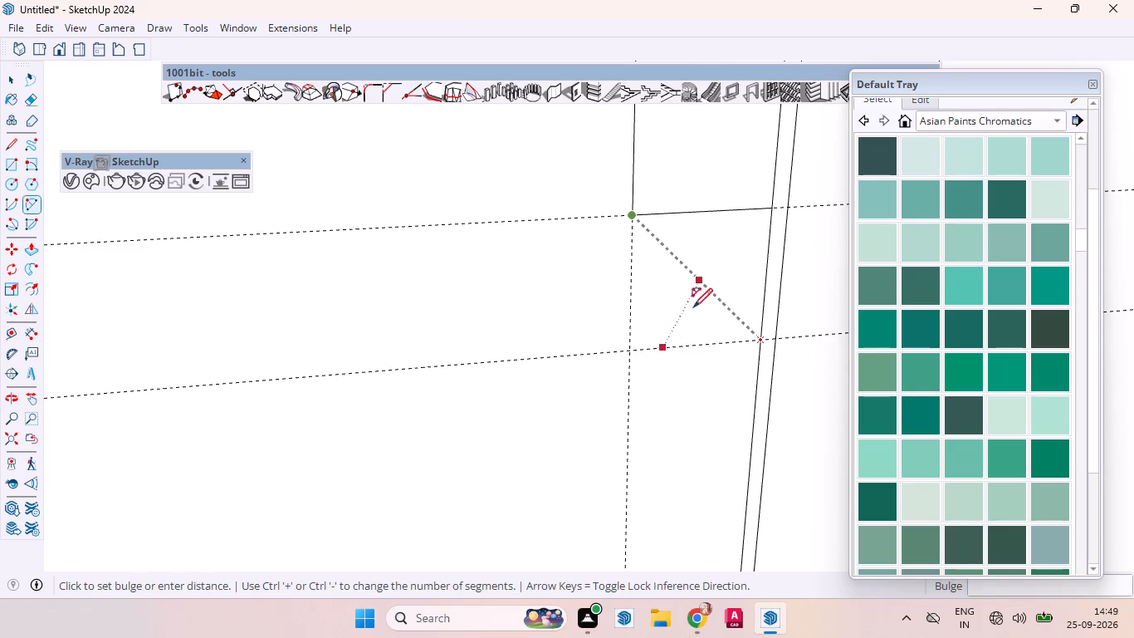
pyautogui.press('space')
# Draw an arc of about 7/8" radius from the gap edge at the bottom guide to the left handle's lower outer corner.
pyautogui.press('a')
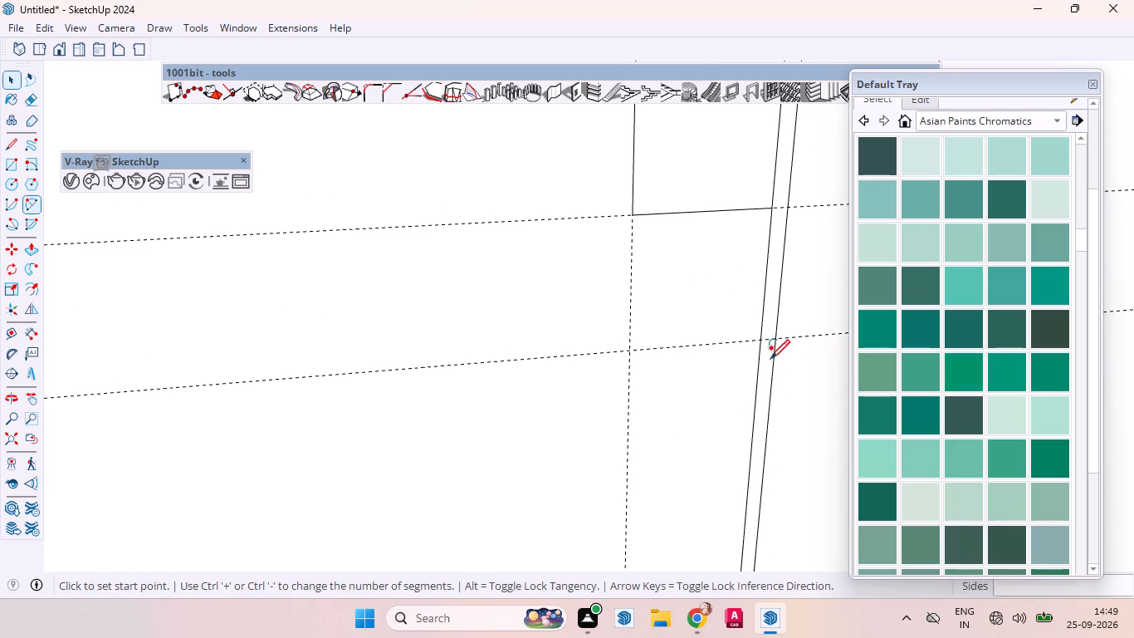
pyautogui.click(763, 339)
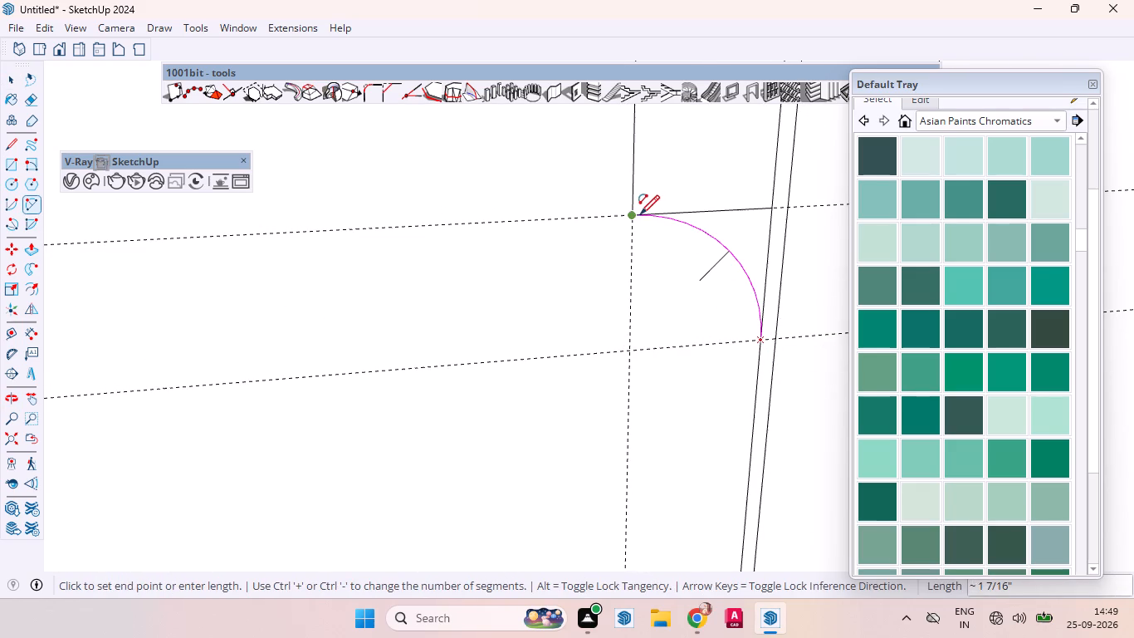
pyautogui.click(635, 214)
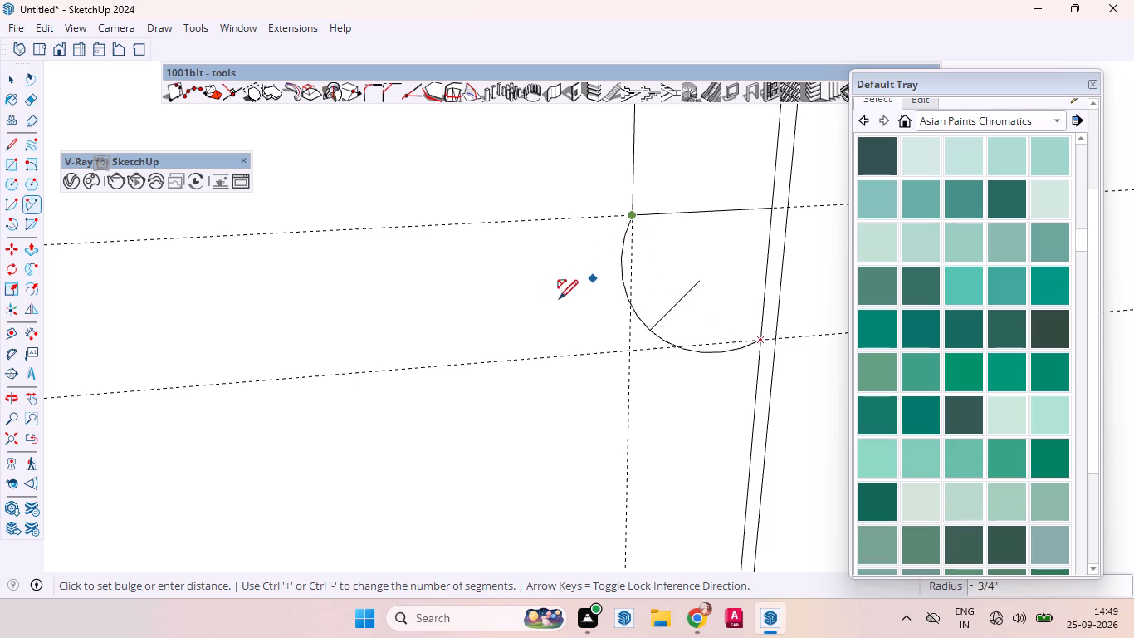
pyautogui.click(613, 272)
pyautogui.press('space')
pyautogui.click(709, 266)
# Delete the straight edge between the left handle and its new lower arc to merge them into one outline.
pyautogui.scroll(-3, 630, 317)
pyautogui.scroll(1, 631, 317)
pyautogui.scroll(-1, 631, 317)
pyautogui.scroll(1, 631, 317)
pyautogui.scroll(-2, 631, 317)
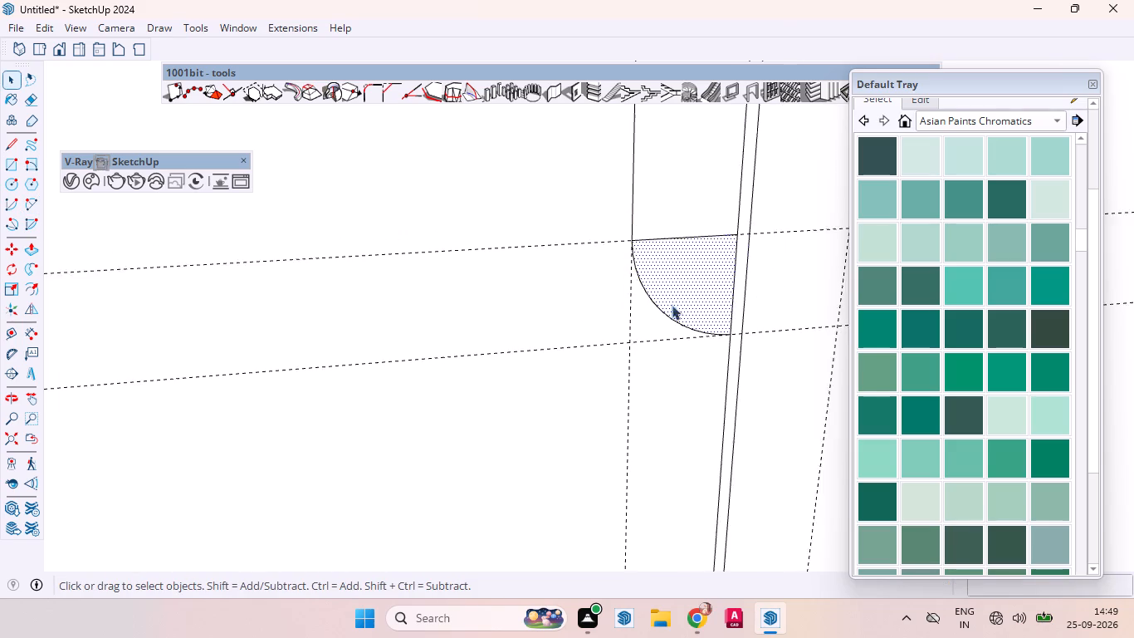
pyautogui.click(682, 244)
pyautogui.press('Delete')
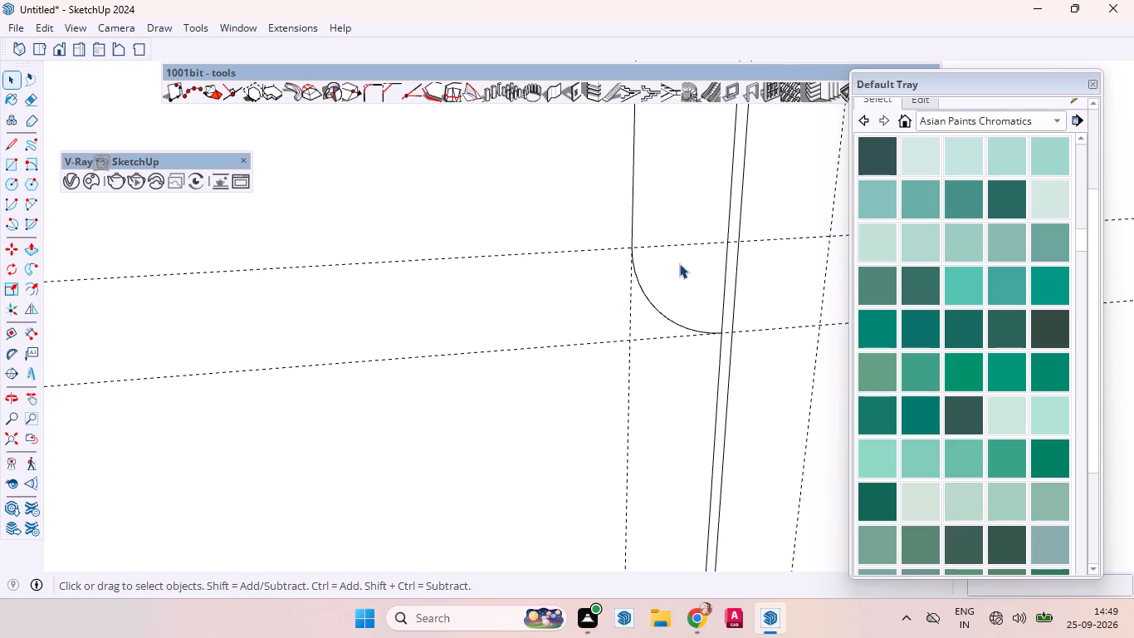
# Draw an arc with a bulge of about 1/4" from the gap edge at the guide above to the left handle's upper outer corner.
pyautogui.scroll(-11, 640, 271)
pyautogui.scroll(1, 640, 333)
pyautogui.scroll(-1, 647, 337)
pyautogui.scroll(4, 668, 376)
pyautogui.scroll(-8, 672, 385)
pyautogui.scroll(1, 671, 412)
pyautogui.scroll(-8, 671, 414)
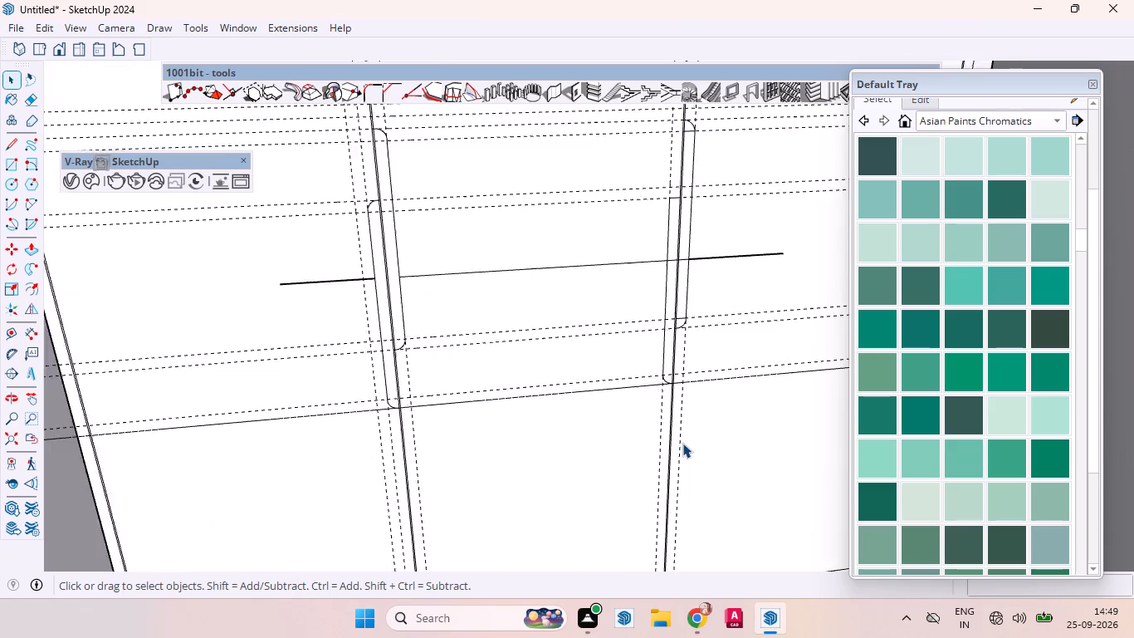
pyautogui.scroll(-1, 682, 443)
pyautogui.scroll(19, 686, 277)
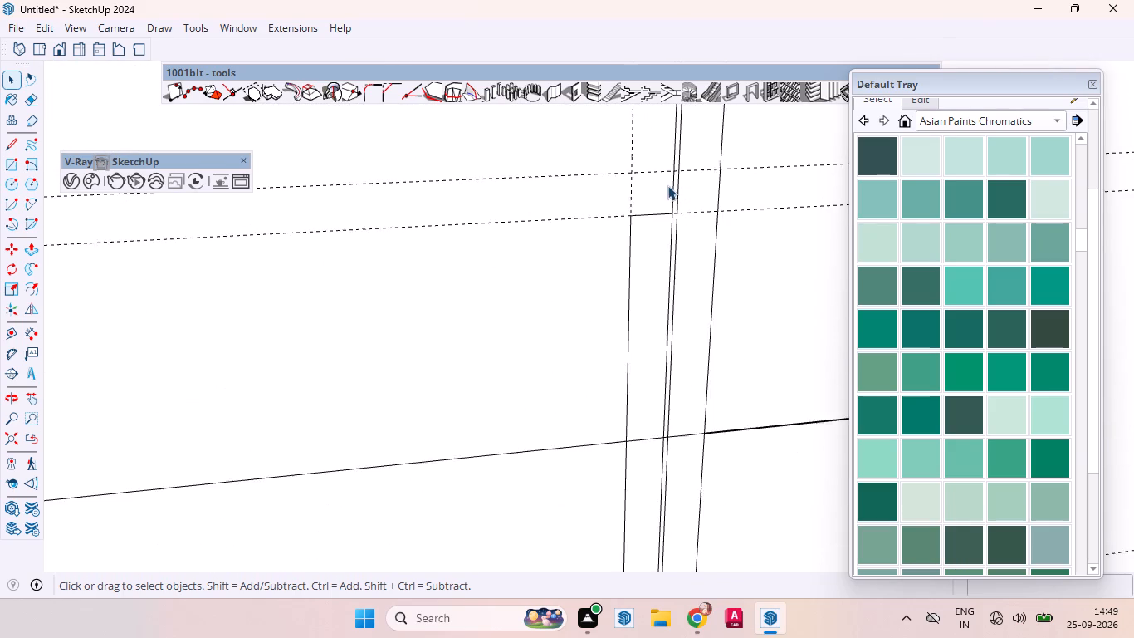
pyautogui.scroll(3, 667, 185)
pyautogui.scroll(-3, 667, 188)
pyautogui.scroll(6, 667, 188)
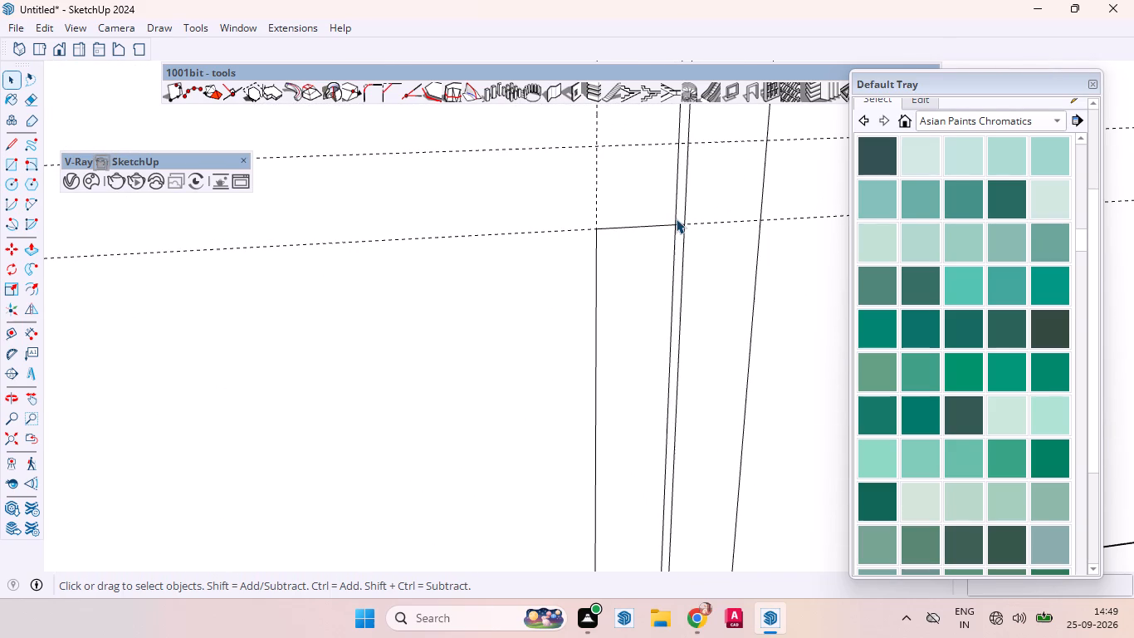
pyautogui.press('a')
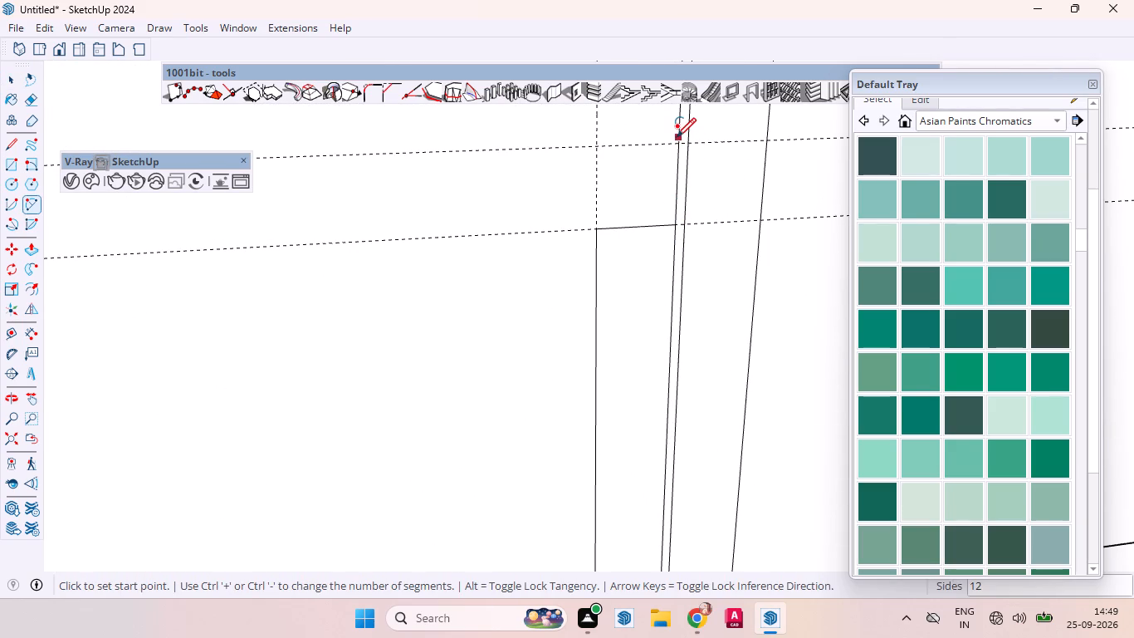
pyautogui.click(677, 144)
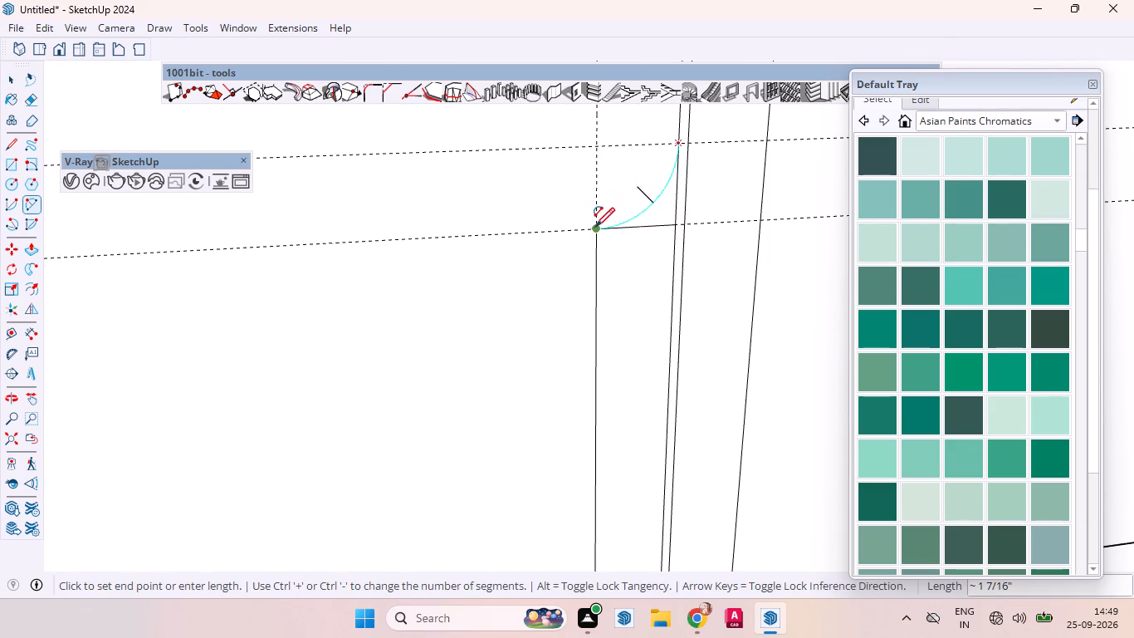
pyautogui.click(595, 227)
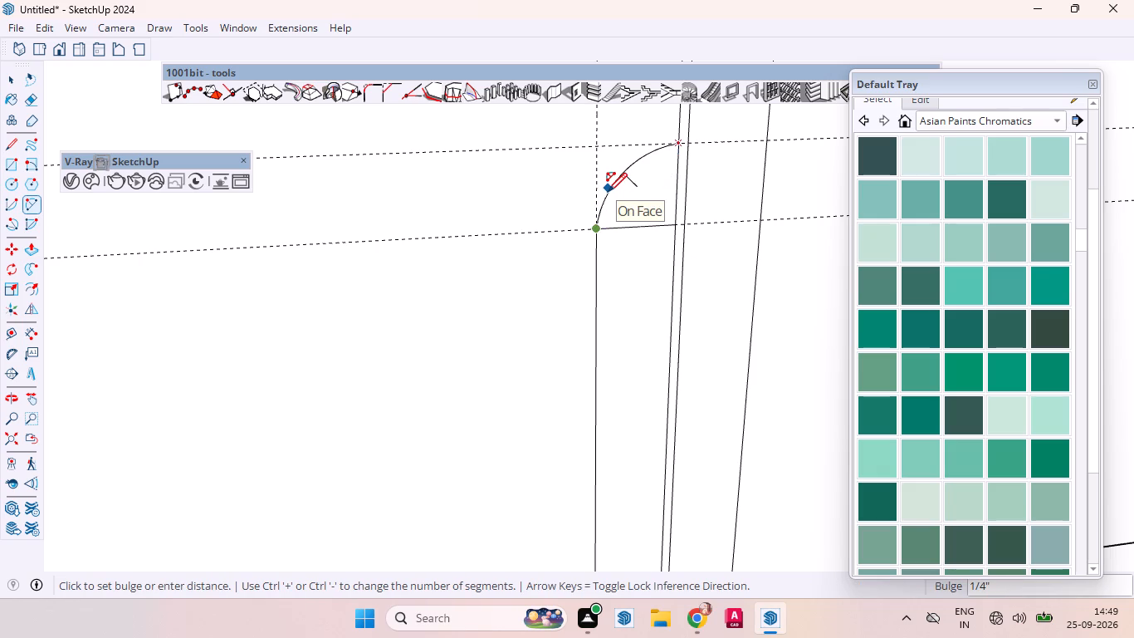
pyautogui.click(608, 189)
pyautogui.press('space')
pyautogui.write('b')
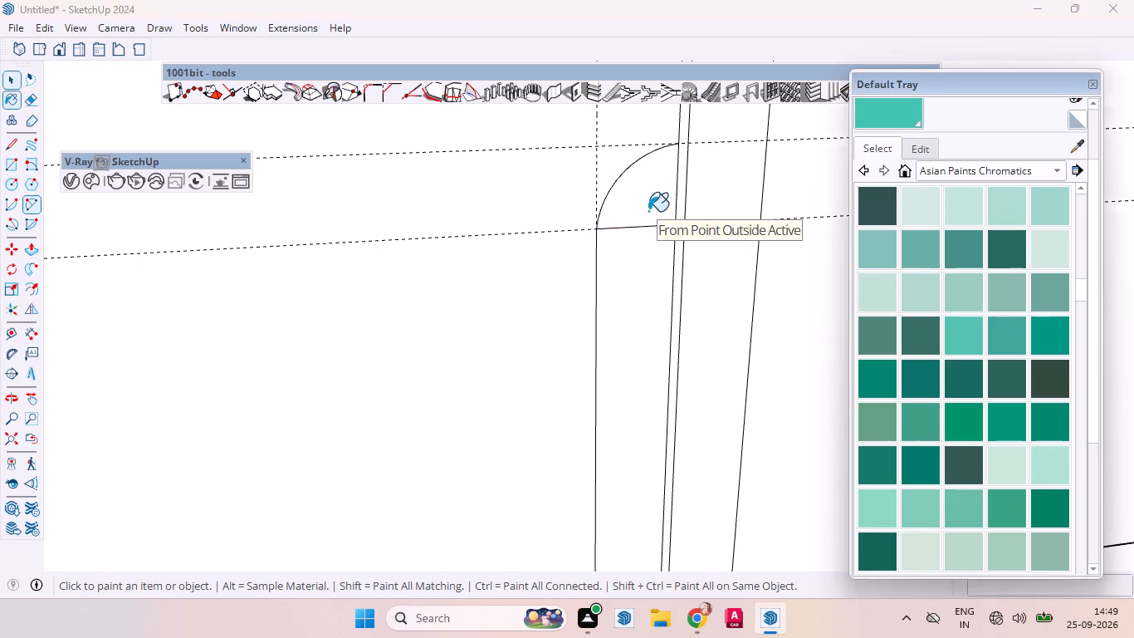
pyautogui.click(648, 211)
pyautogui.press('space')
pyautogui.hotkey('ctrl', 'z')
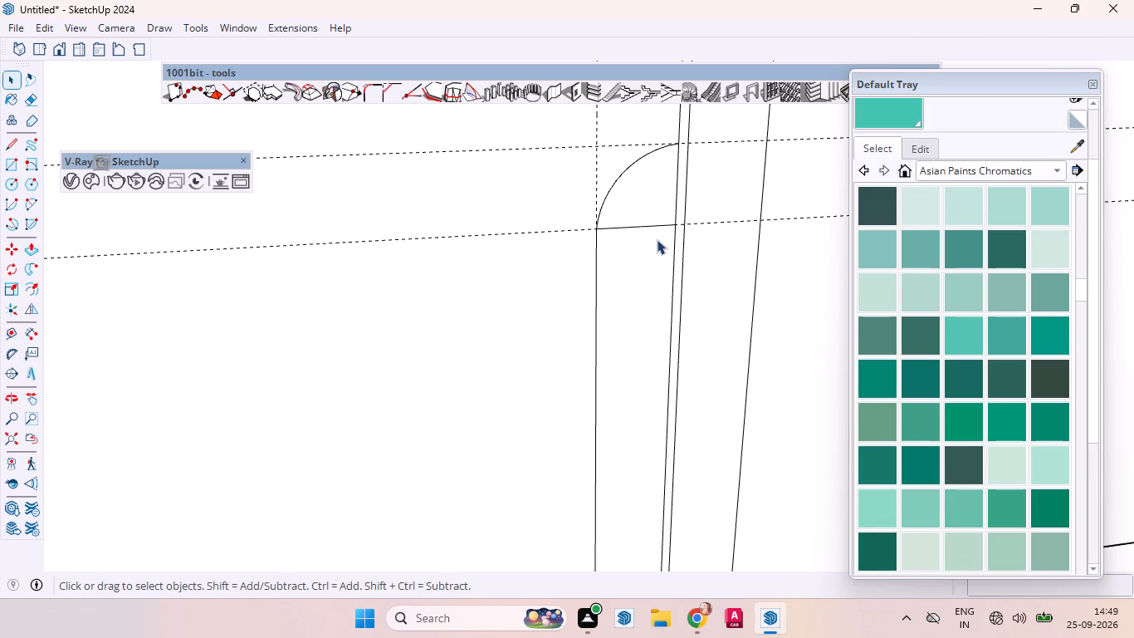
# Delete the straight edge between the left handle and its new upper arc to merge them into one outline.
pyautogui.click(648, 228)
pyautogui.press('Delete')
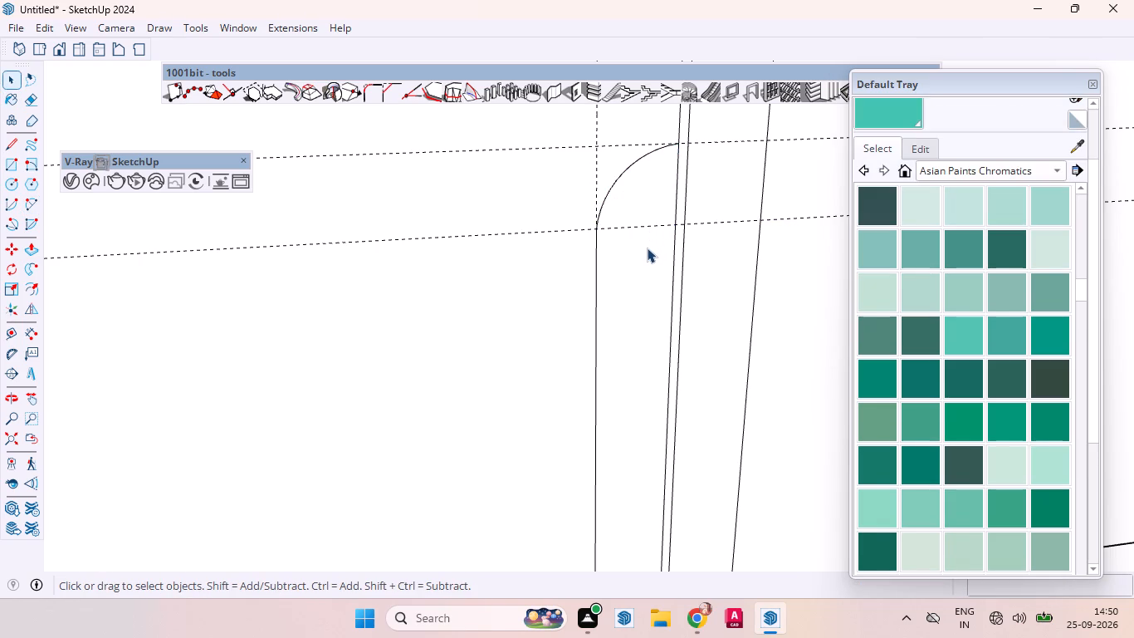
pyautogui.click(647, 256)
# Place a guide 2" above the wardrobe's horizontal door gap, where it crosses the left vertical gap.
pyautogui.scroll(-4, 644, 243)
pyautogui.scroll(2, 651, 243)
pyautogui.scroll(-6, 653, 243)
pyautogui.scroll(1, 664, 253)
pyautogui.scroll(-20, 667, 254)
pyautogui.scroll(-1, 667, 254)
pyautogui.scroll(1, 698, 307)
pyautogui.scroll(-1, 698, 307)
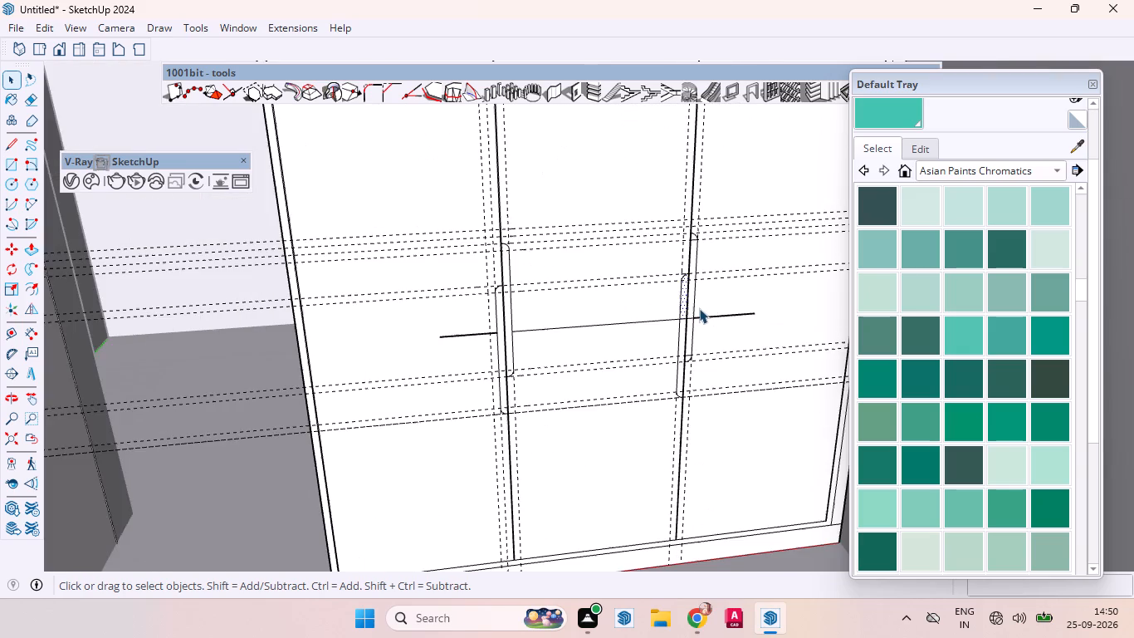
pyautogui.scroll(-3, 629, 377)
pyautogui.scroll(1, 628, 380)
pyautogui.scroll(-1, 628, 380)
pyautogui.scroll(3, 628, 380)
pyautogui.scroll(-3, 631, 384)
pyautogui.scroll(5, 608, 379)
pyautogui.scroll(-1, 609, 380)
pyautogui.moveTo(625, 380); pyautogui.dragTo(566, 339, button='middle')
pyautogui.scroll(-1, 689, 388)
pyautogui.scroll(1, 690, 390)
pyautogui.scroll(-7, 690, 390)
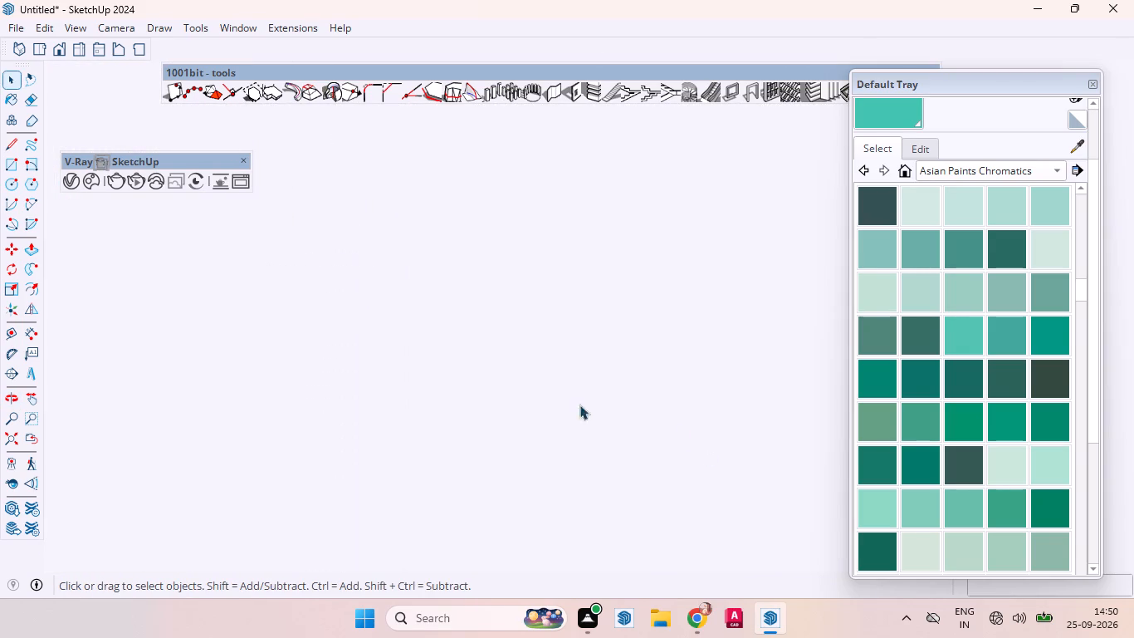
pyautogui.click(5, 444)
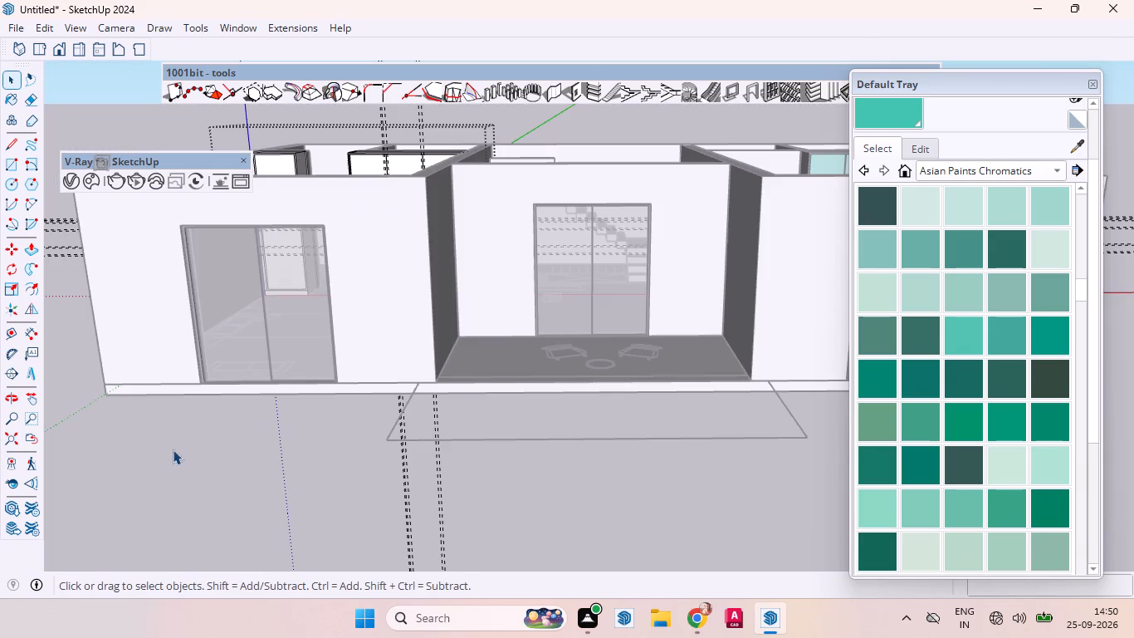
pyautogui.scroll(-13, 418, 464)
pyautogui.scroll(15, 509, 312)
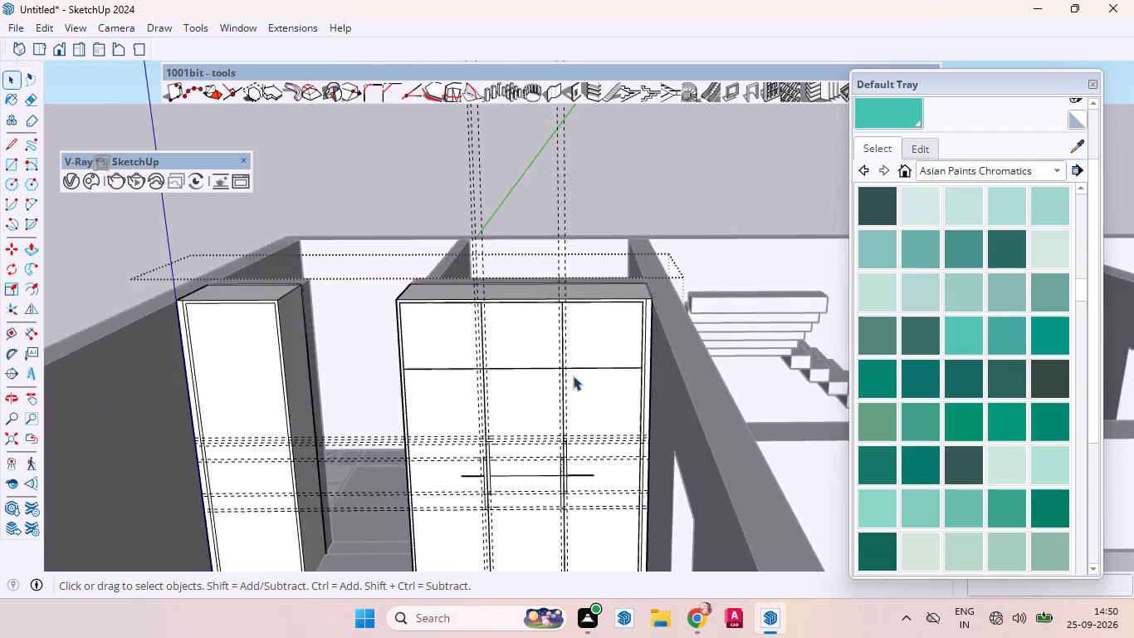
pyautogui.scroll(6, 573, 375)
pyautogui.scroll(-1, 592, 395)
pyautogui.scroll(1, 592, 395)
pyautogui.moveTo(555, 387); pyautogui.dragTo(588, 410, button='middle')
pyautogui.scroll(-1, 450, 386)
pyautogui.scroll(4, 454, 385)
pyautogui.scroll(-2, 572, 333)
pyautogui.scroll(1, 578, 328)
pyautogui.scroll(-2, 578, 328)
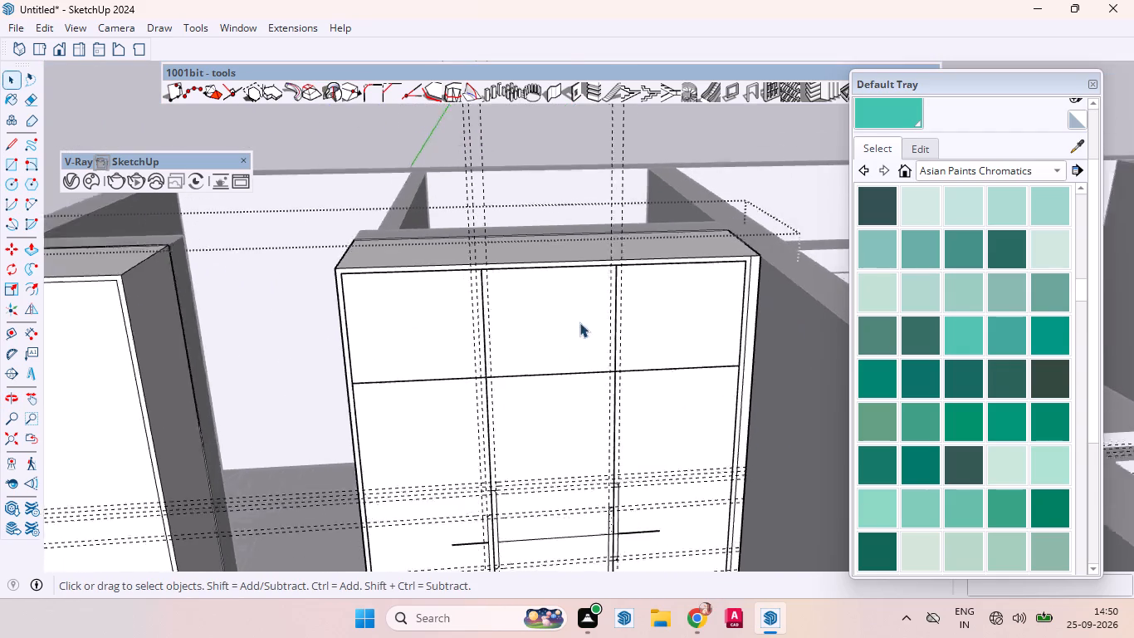
pyautogui.scroll(-1, 579, 322)
pyautogui.scroll(2, 541, 350)
pyautogui.scroll(-1, 542, 350)
pyautogui.scroll(3, 542, 350)
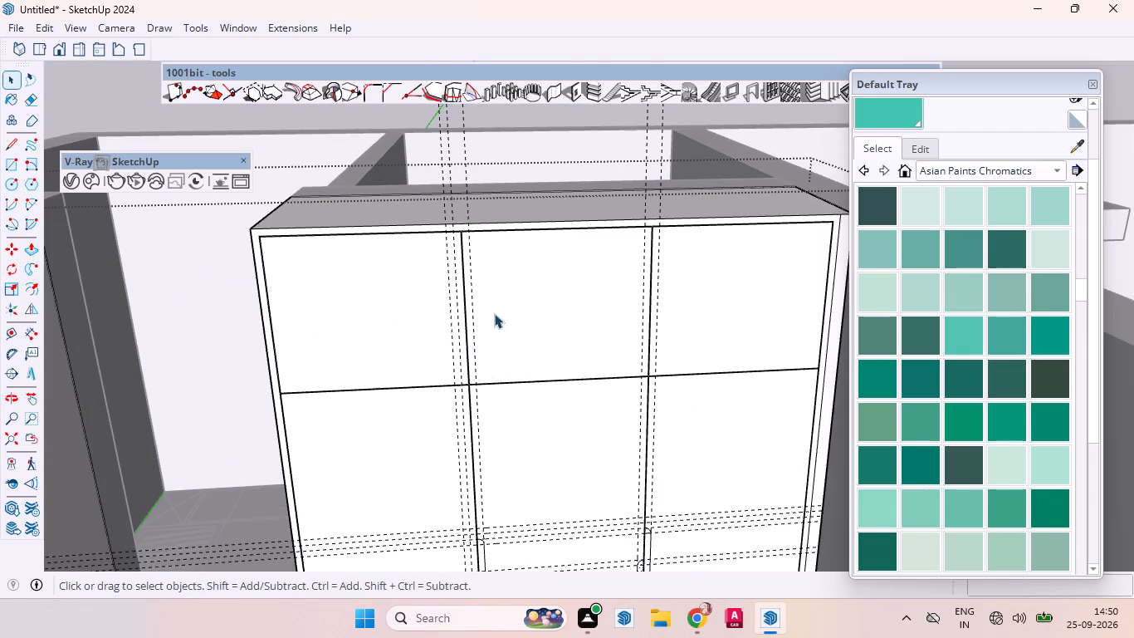
pyautogui.scroll(-4, 507, 309)
pyautogui.scroll(20, 472, 356)
pyautogui.scroll(4, 472, 356)
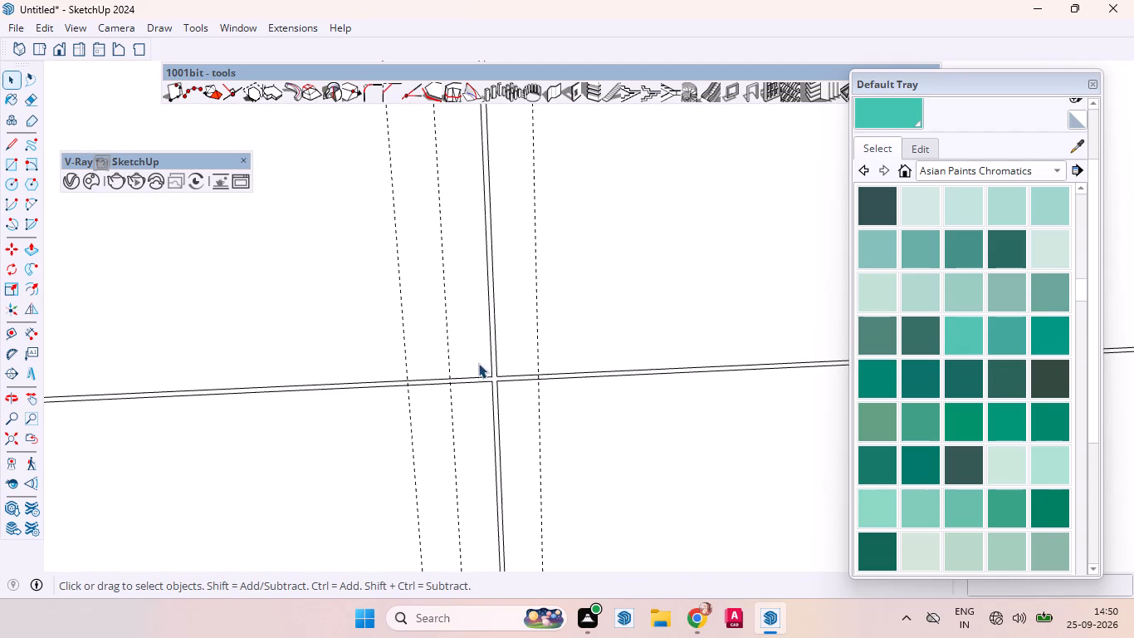
pyautogui.scroll(-7, 515, 338)
pyautogui.scroll(2, 507, 361)
pyautogui.scroll(-1, 507, 361)
pyautogui.scroll(3, 507, 361)
pyautogui.scroll(-1, 507, 361)
pyautogui.scroll(7, 495, 372)
pyautogui.scroll(-1, 518, 364)
pyautogui.scroll(3, 518, 364)
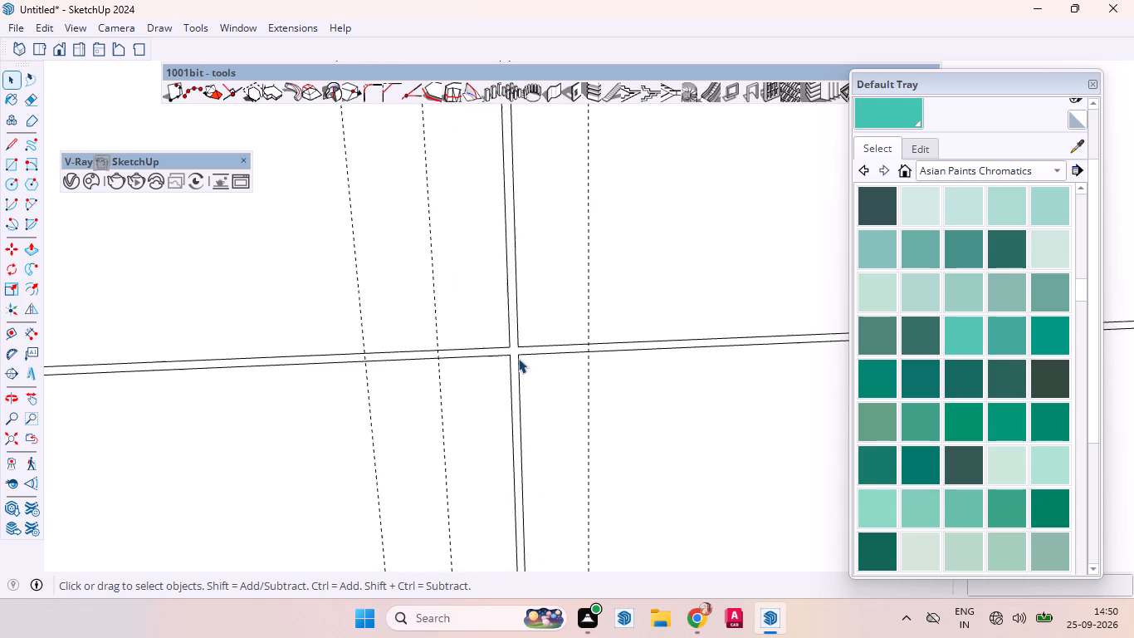
pyautogui.scroll(6, 518, 358)
pyautogui.click(511, 351)
pyautogui.scroll(-7, 570, 360)
pyautogui.scroll(1, 563, 338)
pyautogui.scroll(-6, 564, 338)
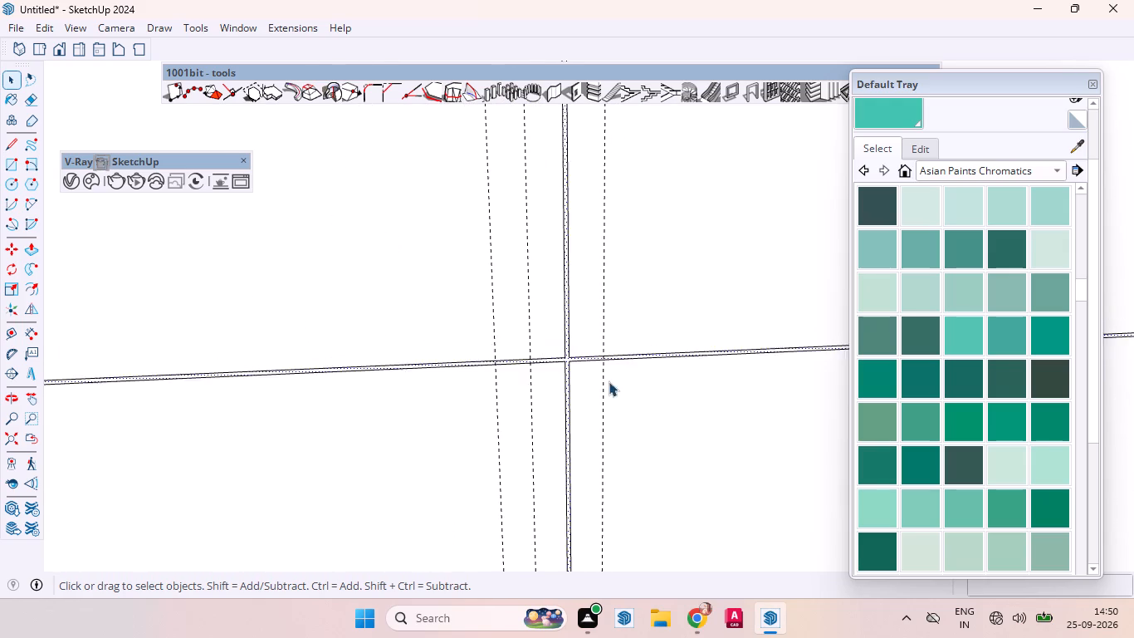
pyautogui.scroll(-14, 609, 381)
pyautogui.scroll(9, 579, 353)
pyautogui.scroll(-1, 601, 325)
pyautogui.scroll(1, 599, 320)
pyautogui.scroll(-1, 591, 312)
pyautogui.scroll(3, 593, 312)
pyautogui.scroll(-1, 594, 312)
pyautogui.scroll(6, 594, 312)
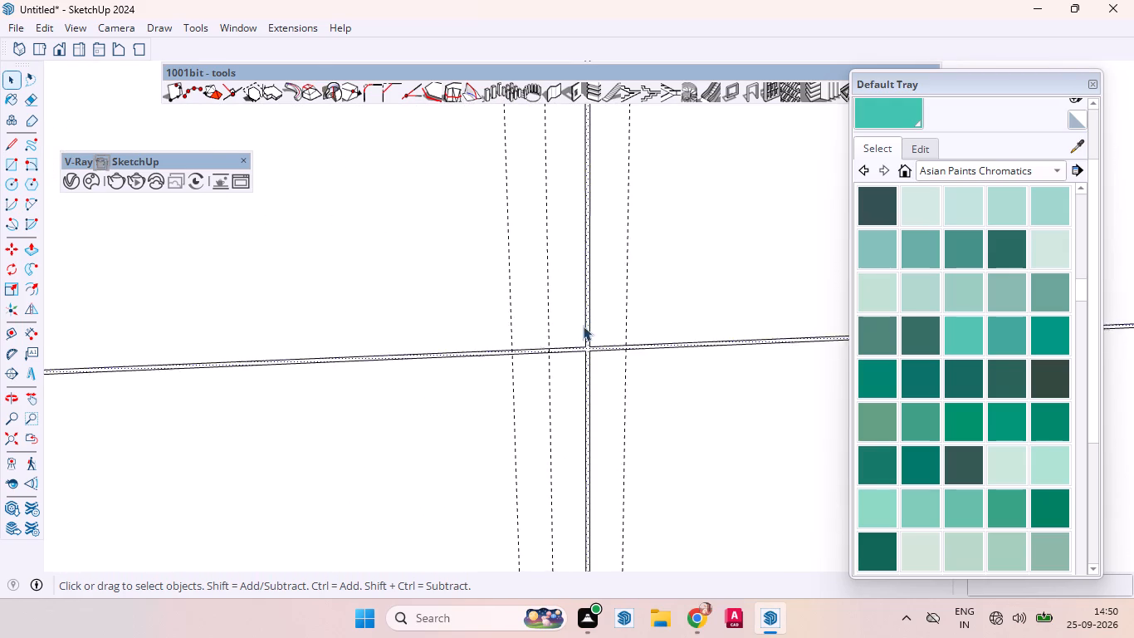
pyautogui.scroll(7, 583, 326)
pyautogui.press('t')
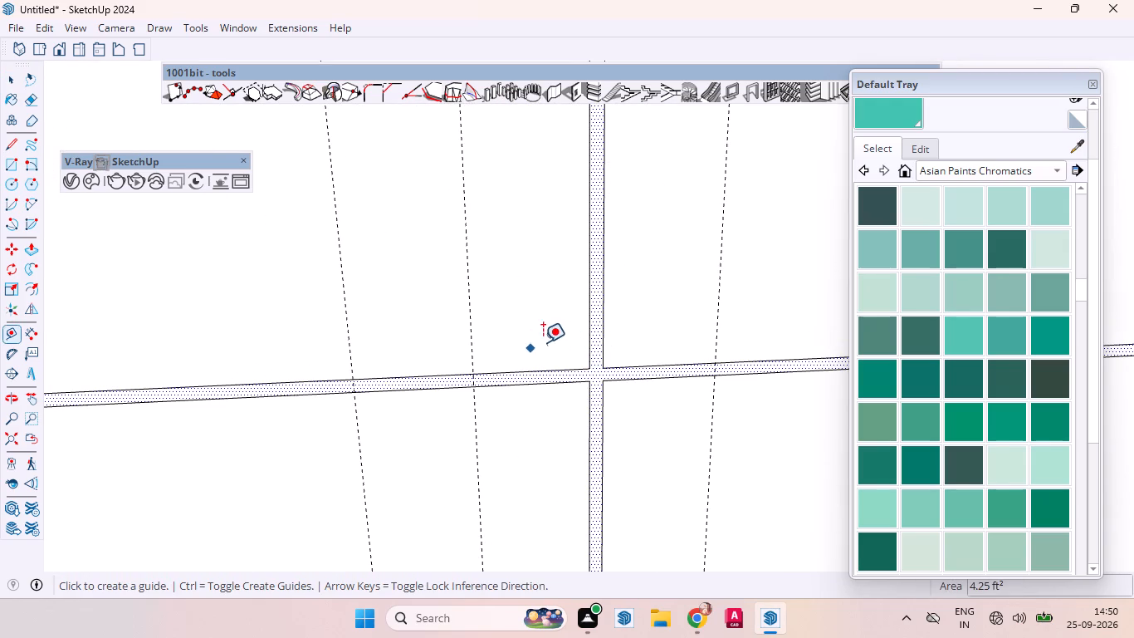
pyautogui.click(538, 368)
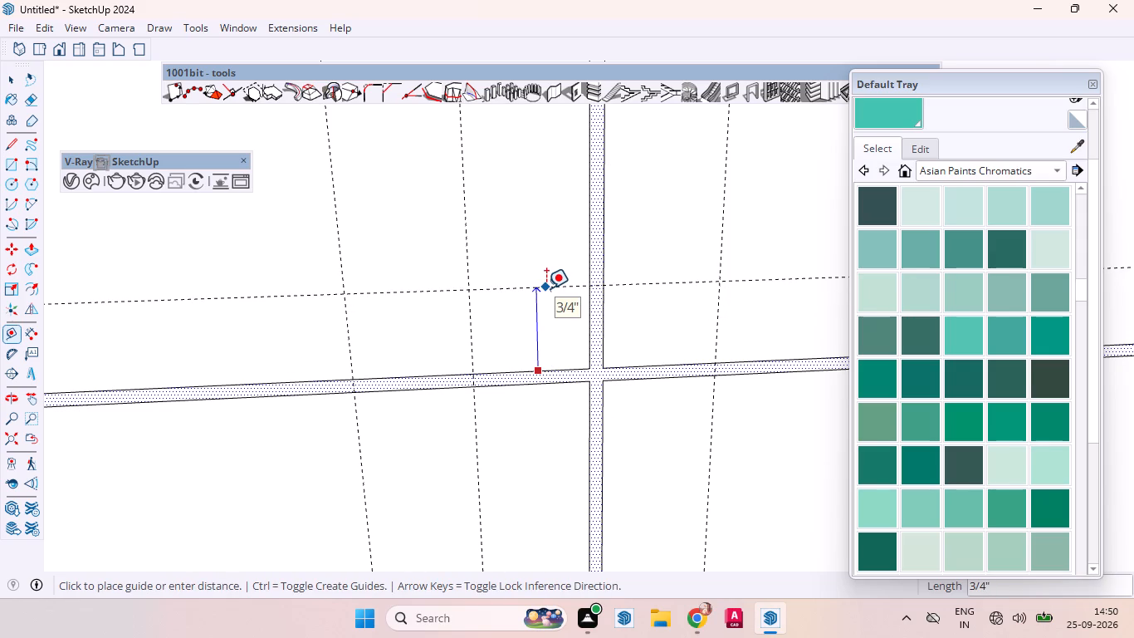
pyautogui.press('2')
pyautogui.press('Return')
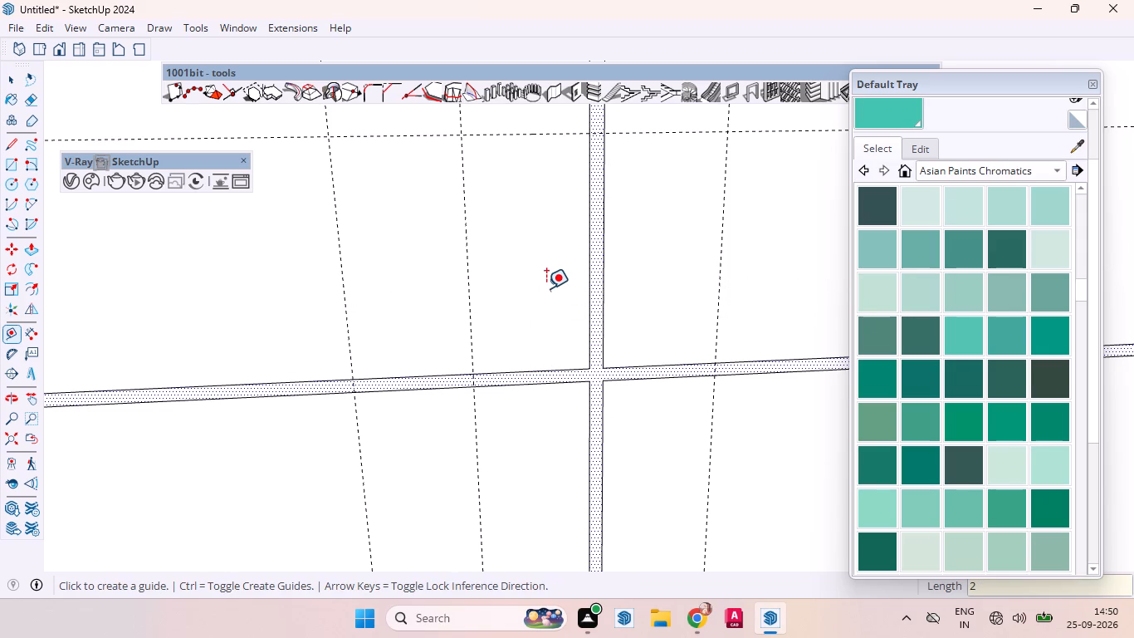
pyautogui.scroll(-6, 588, 291)
pyautogui.scroll(1, 591, 291)
pyautogui.scroll(-10, 580, 306)
pyautogui.scroll(3, 553, 326)
pyautogui.scroll(-9, 553, 326)
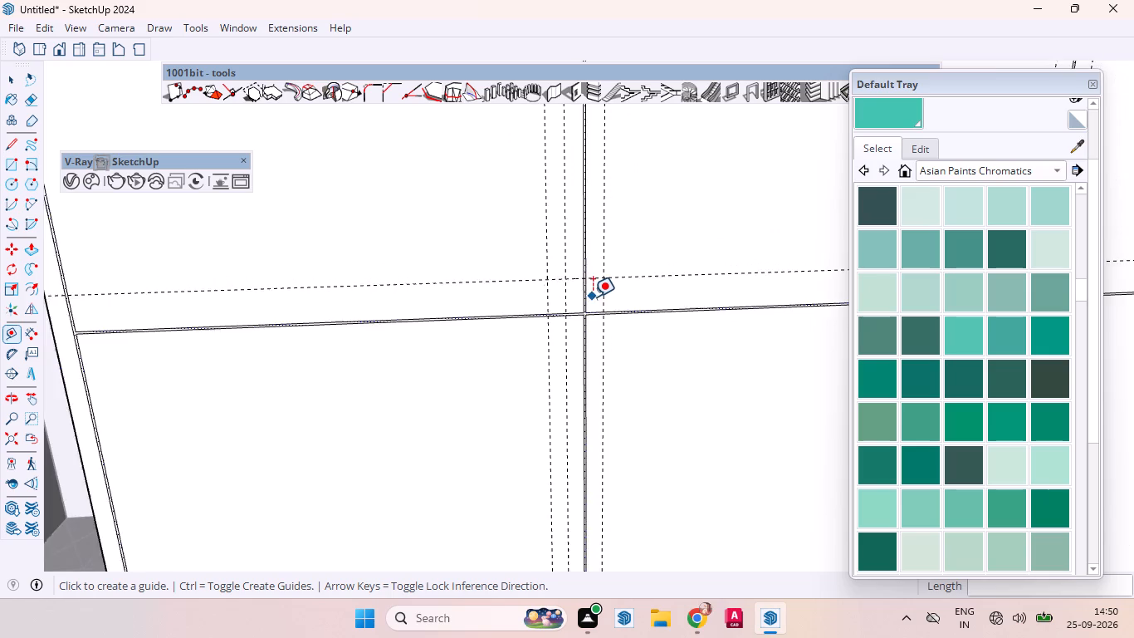
pyautogui.scroll(-3, 593, 297)
pyautogui.press('space')
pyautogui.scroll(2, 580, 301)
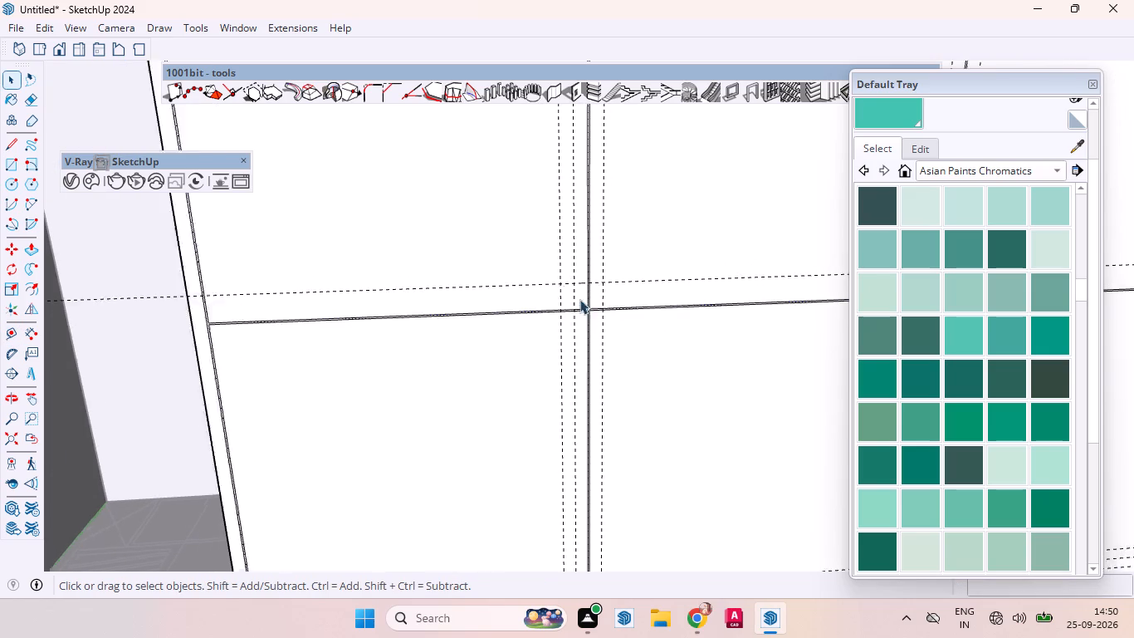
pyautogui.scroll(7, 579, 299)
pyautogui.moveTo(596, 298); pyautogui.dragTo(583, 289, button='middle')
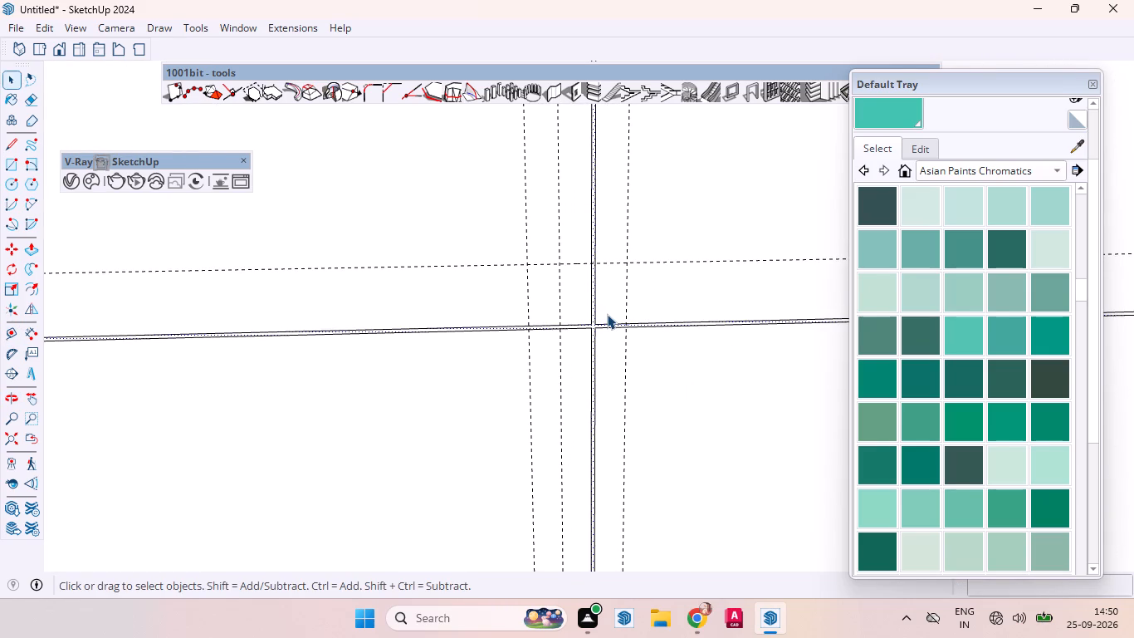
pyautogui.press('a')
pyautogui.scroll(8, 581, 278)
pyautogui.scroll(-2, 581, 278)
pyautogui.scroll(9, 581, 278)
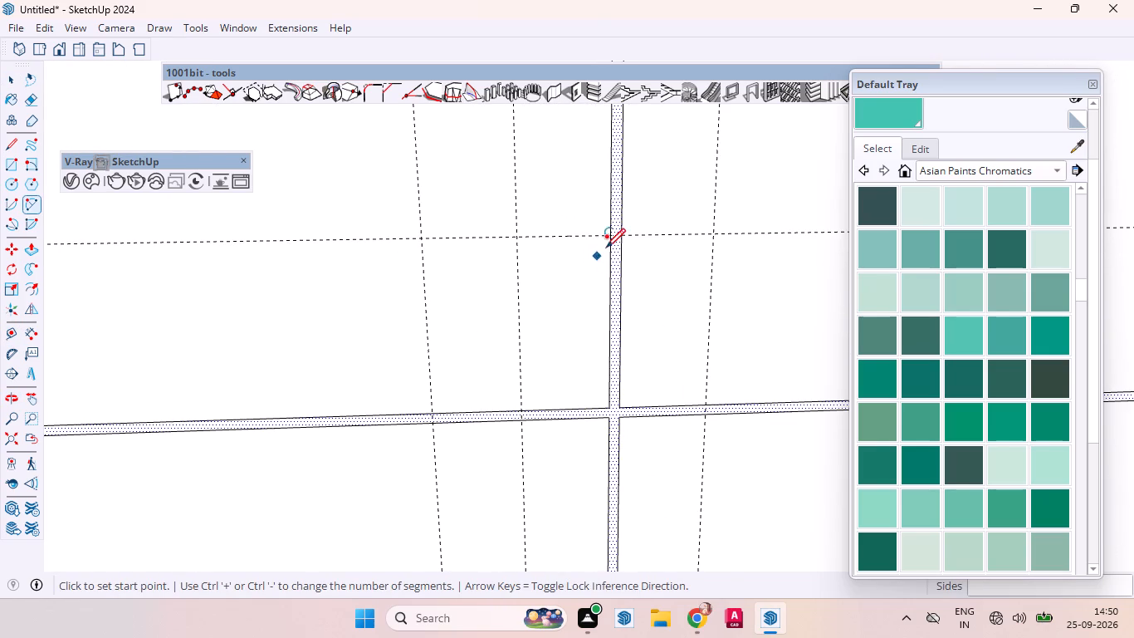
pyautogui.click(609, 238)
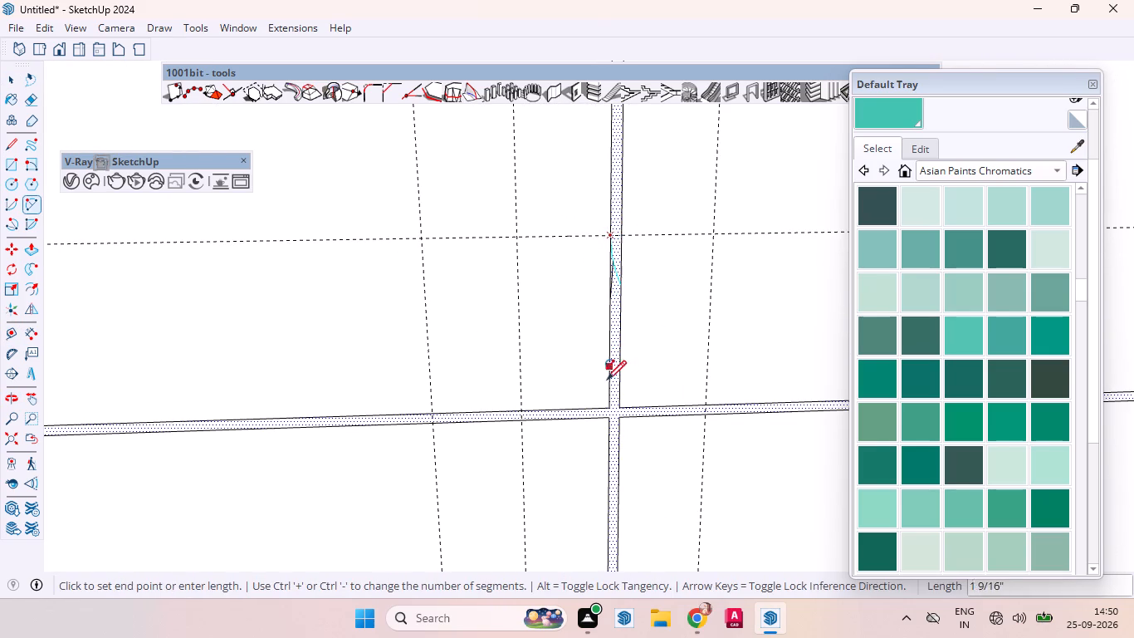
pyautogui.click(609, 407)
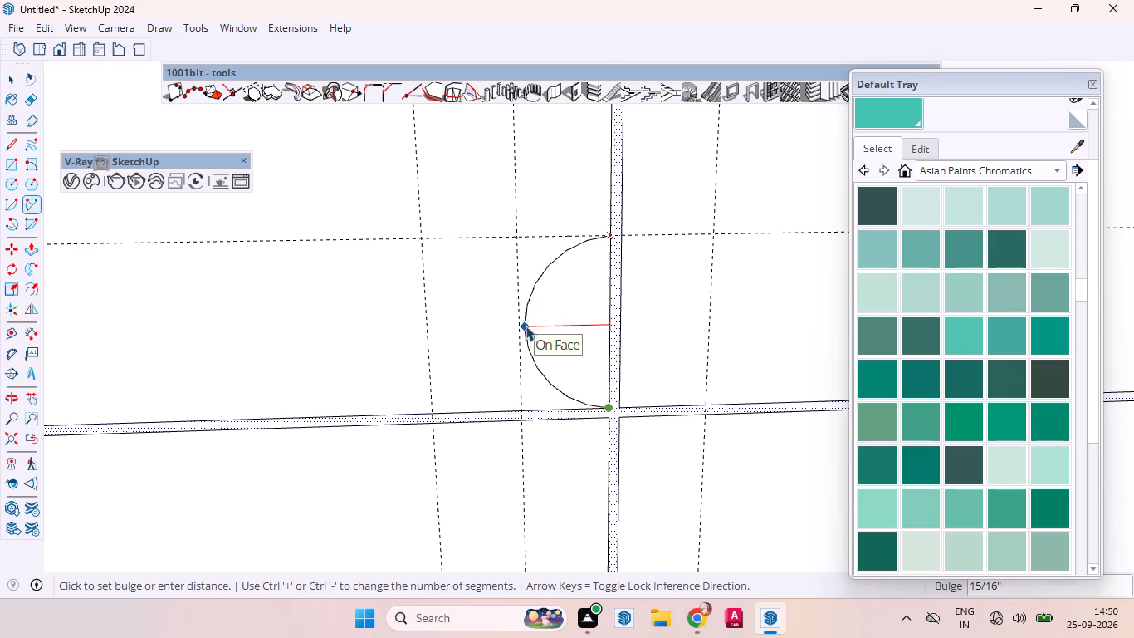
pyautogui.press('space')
# Draw an arc with 100 sides and a bulge of about 13/16" from the vertical gap's left edge at the guide down to the gap corner.
pyautogui.press('a')
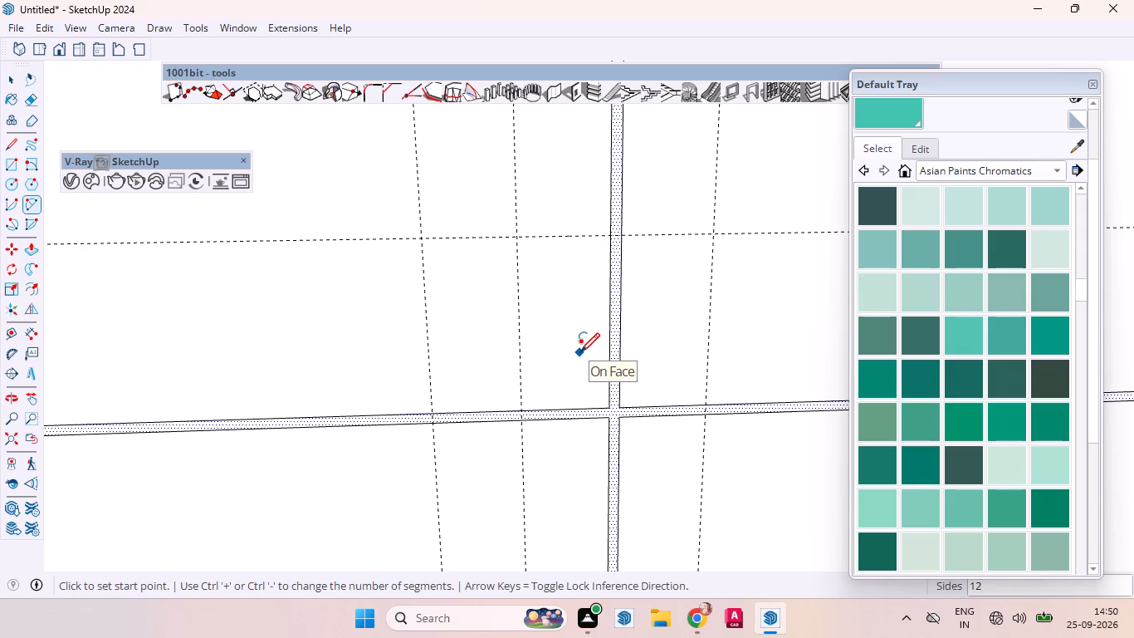
pyautogui.press('1')
pyautogui.write('00')
pyautogui.press('Return')
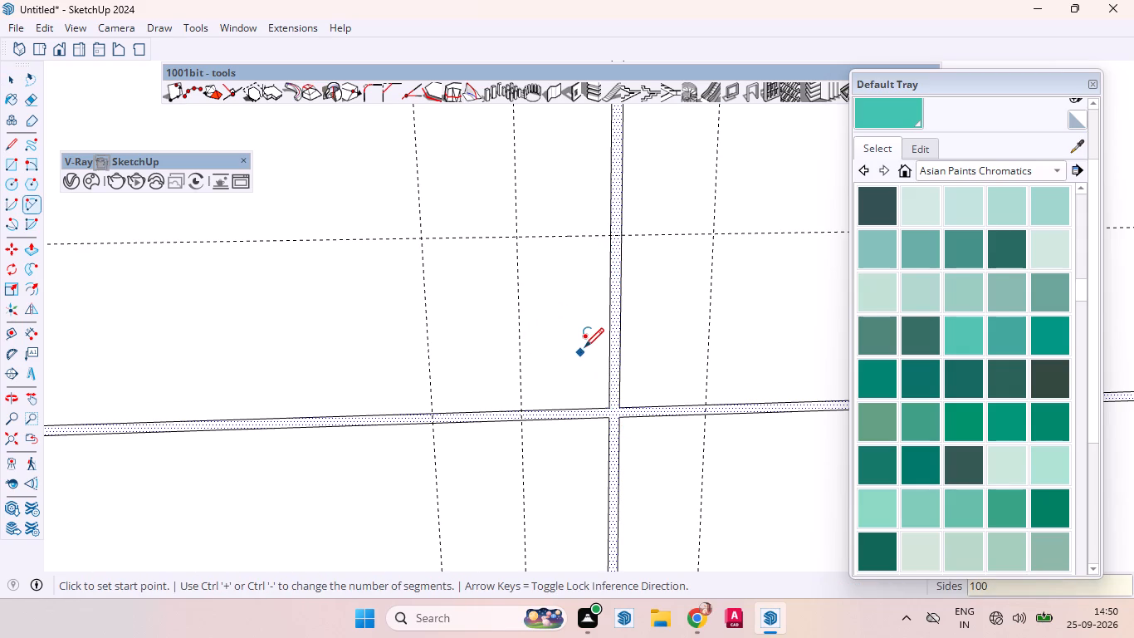
pyautogui.click(608, 233)
pyautogui.click(609, 408)
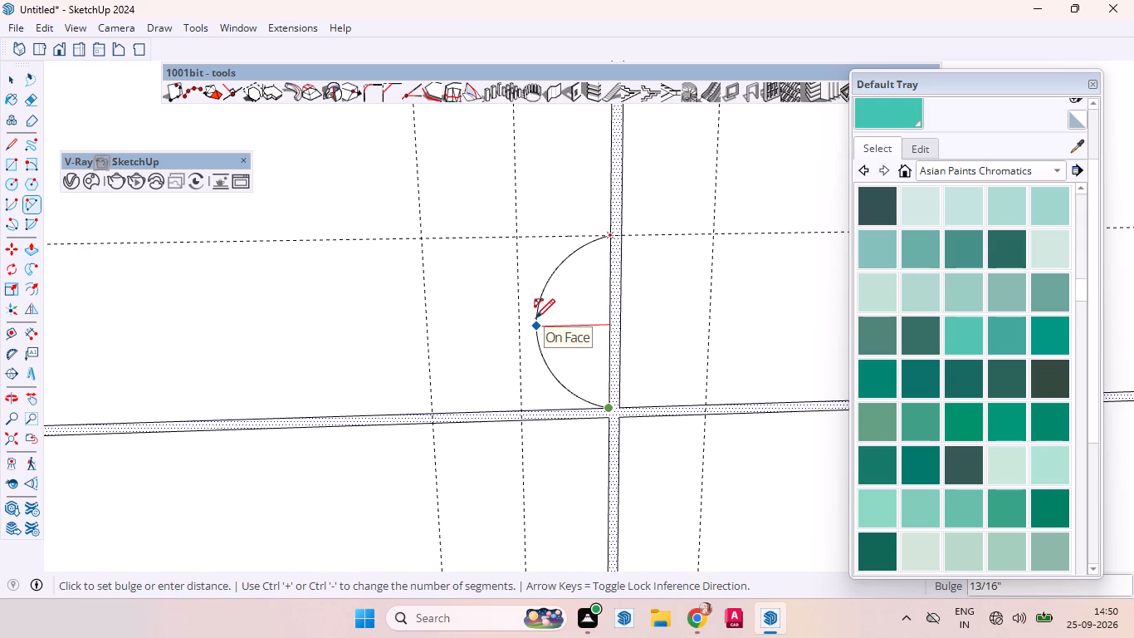
pyautogui.click(535, 318)
pyautogui.press('space')
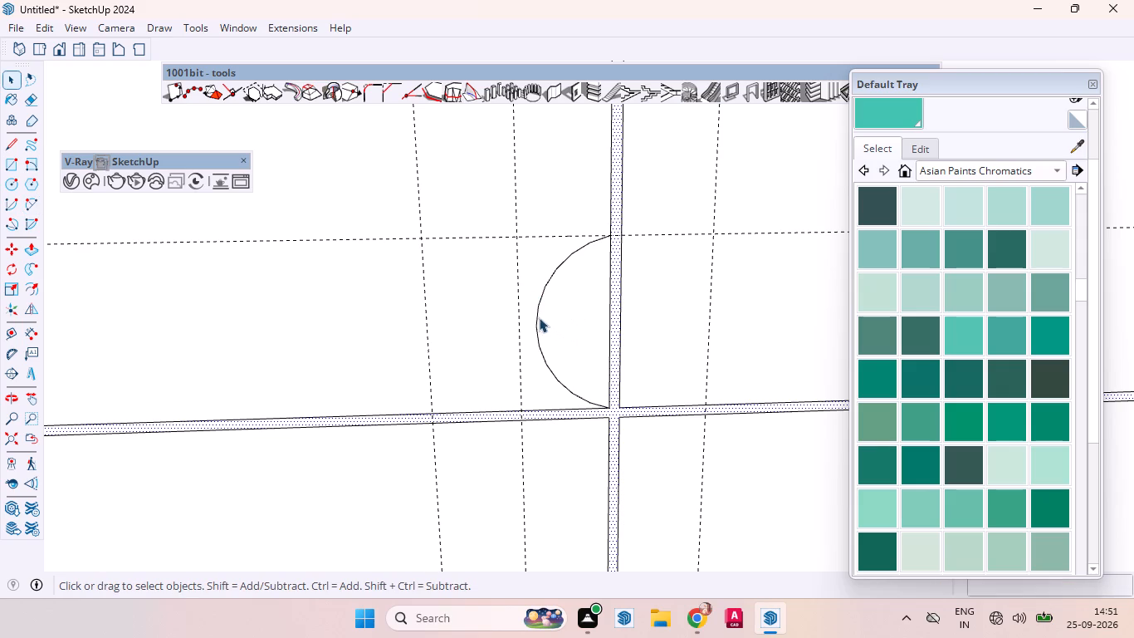
# Copy the new arc about 3/4" along the horizontal gap to the other side of the vertical gap.
pyautogui.click(537, 313)
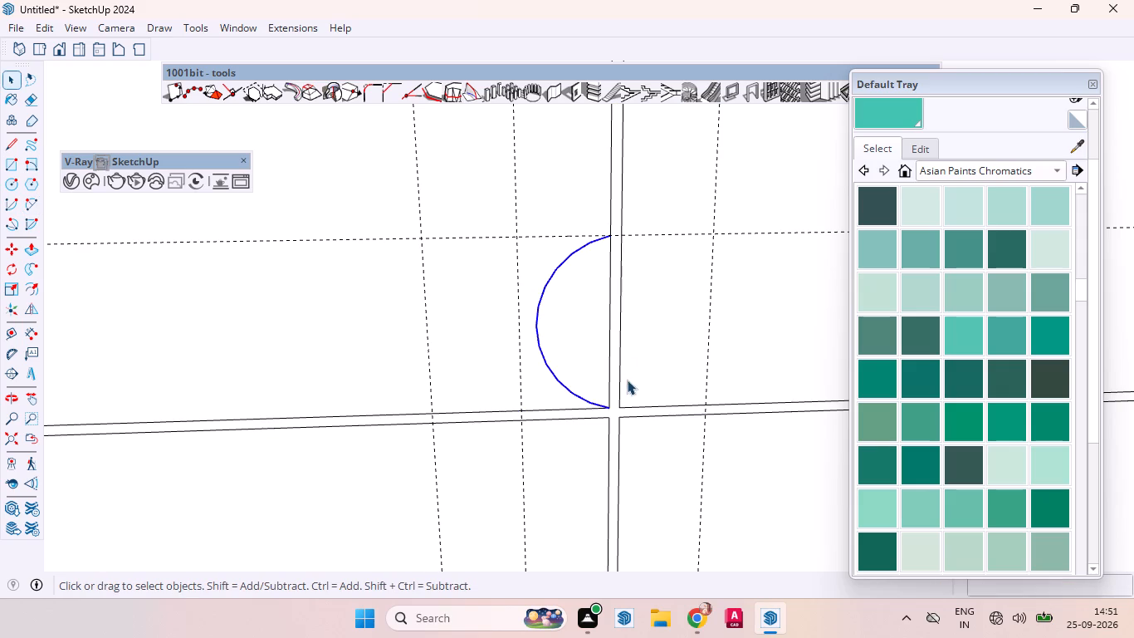
pyautogui.press('m')
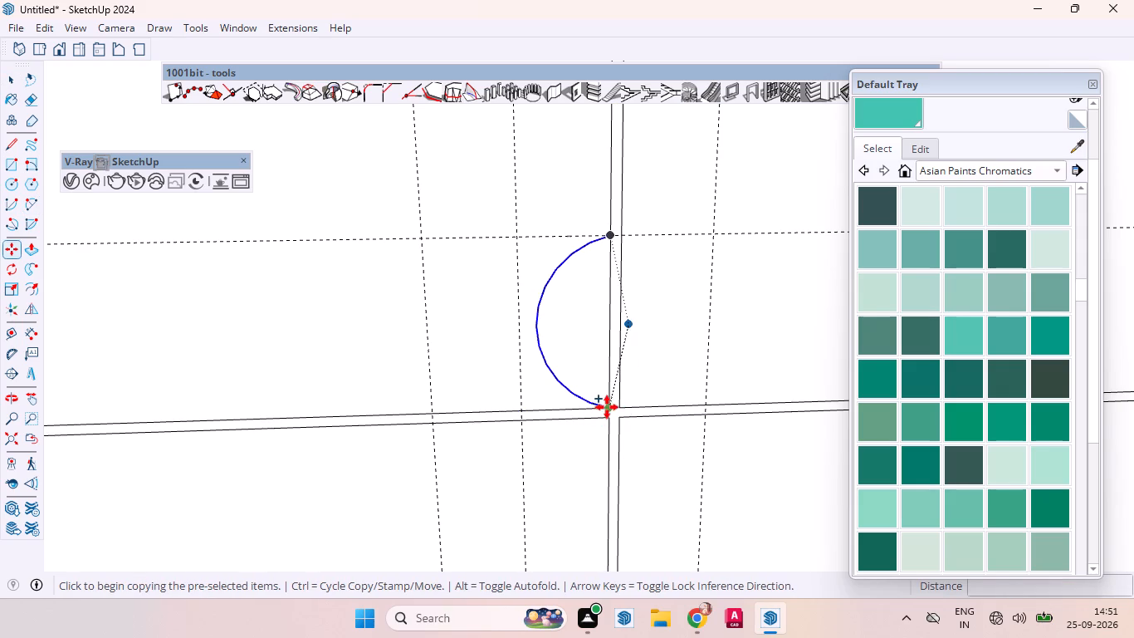
pyautogui.click(607, 407)
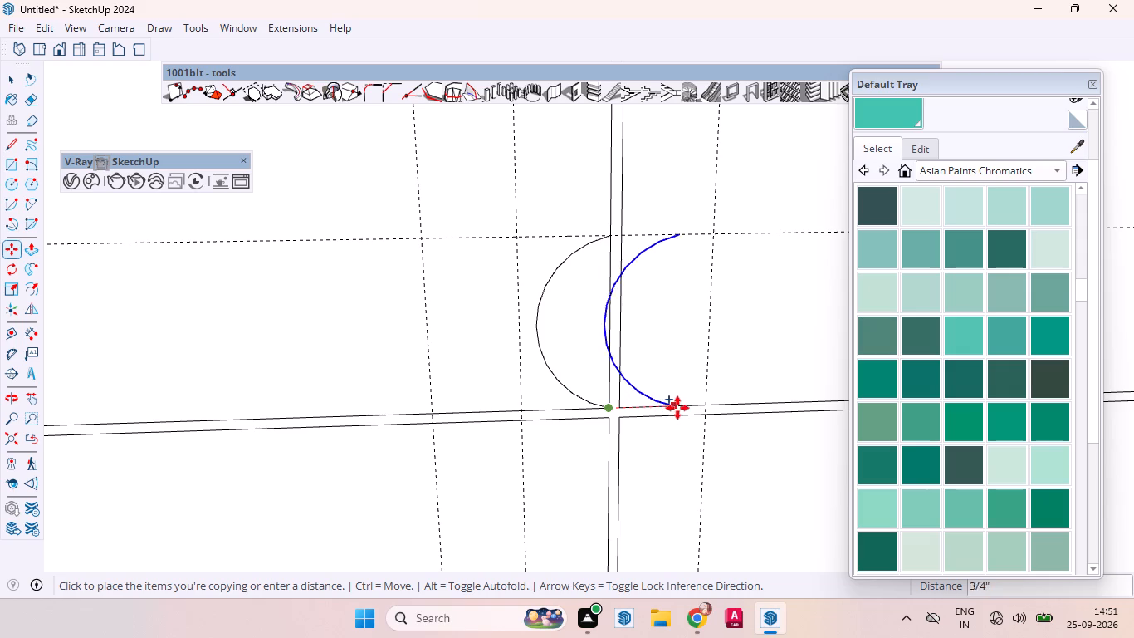
pyautogui.click(679, 408)
pyautogui.press('space')
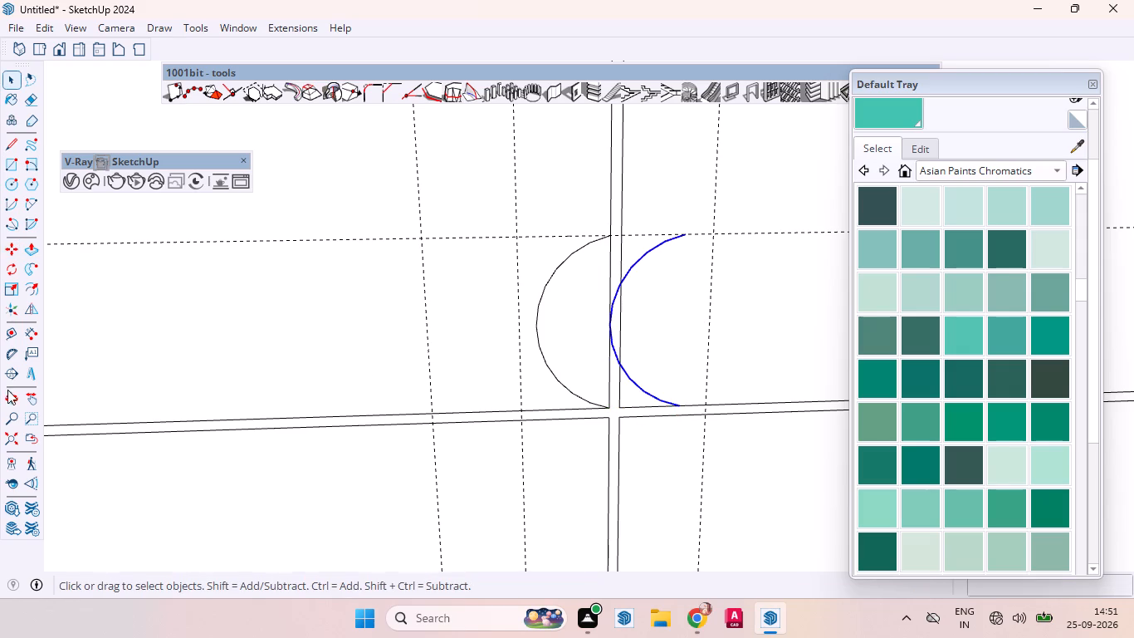
# Flip a copy of the second arc about the red plane so it mirrors the first arc across the vertical gap.
pyautogui.click(40, 307)
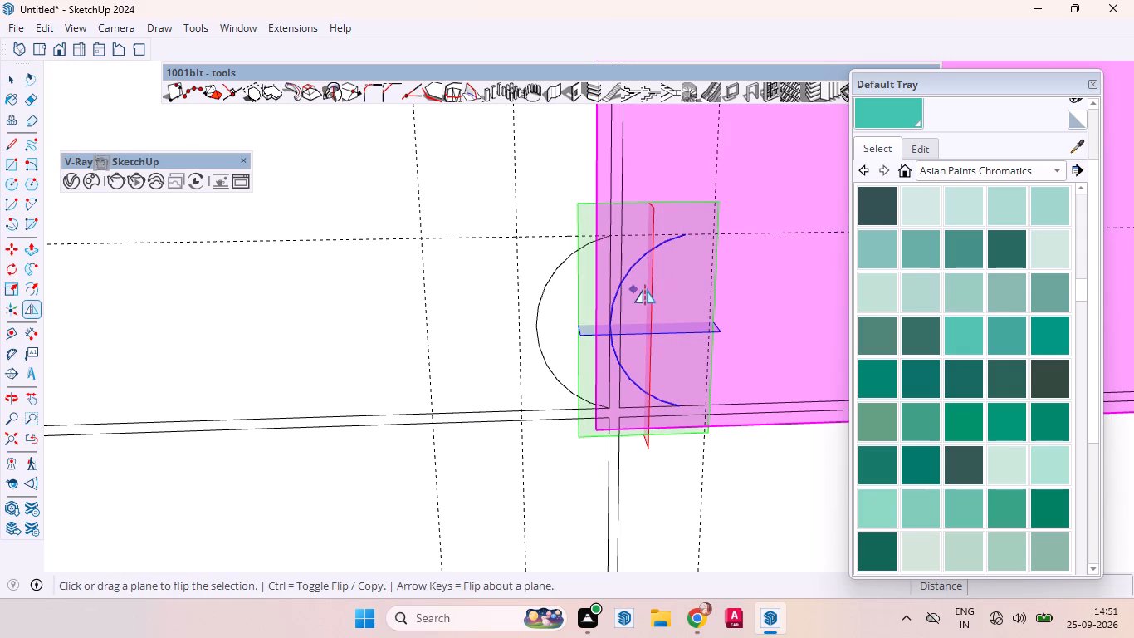
pyautogui.click(653, 289)
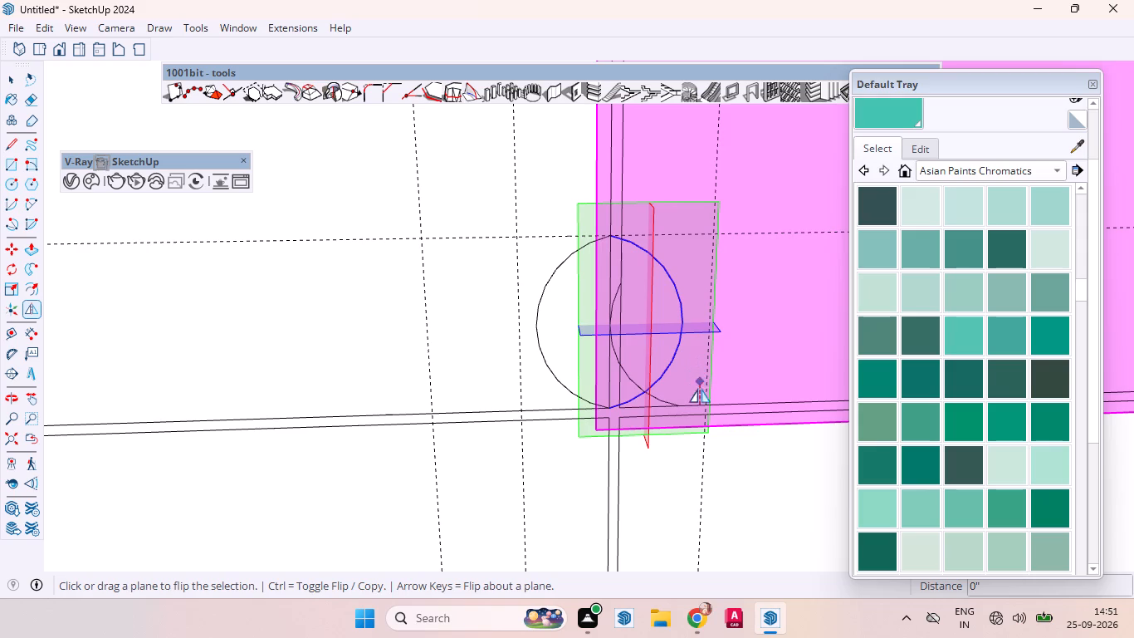
pyautogui.press('space')
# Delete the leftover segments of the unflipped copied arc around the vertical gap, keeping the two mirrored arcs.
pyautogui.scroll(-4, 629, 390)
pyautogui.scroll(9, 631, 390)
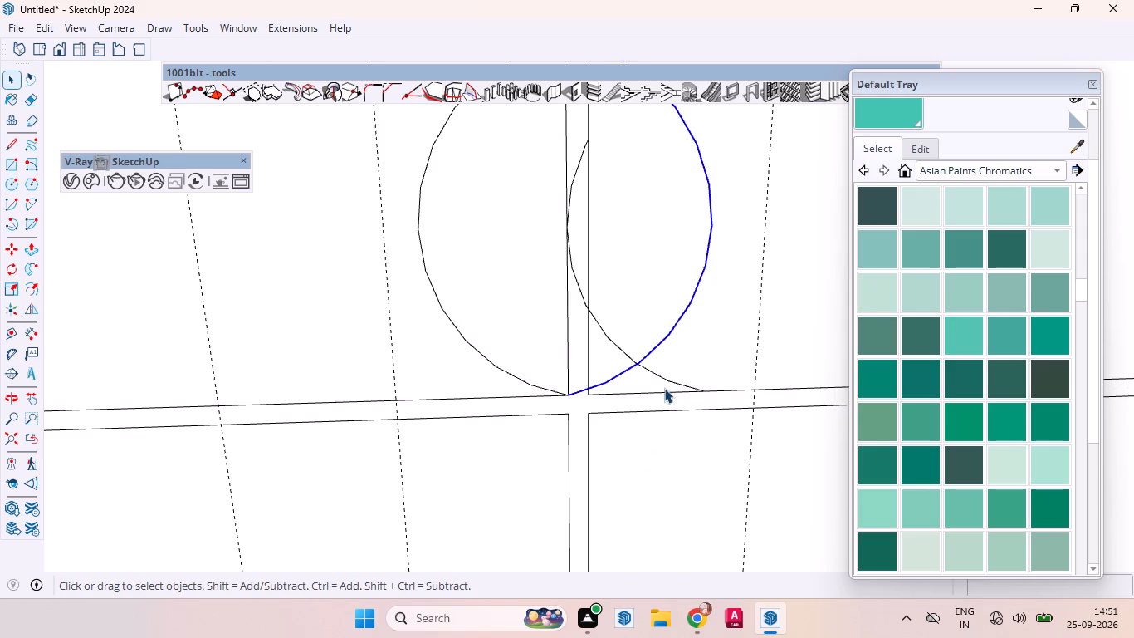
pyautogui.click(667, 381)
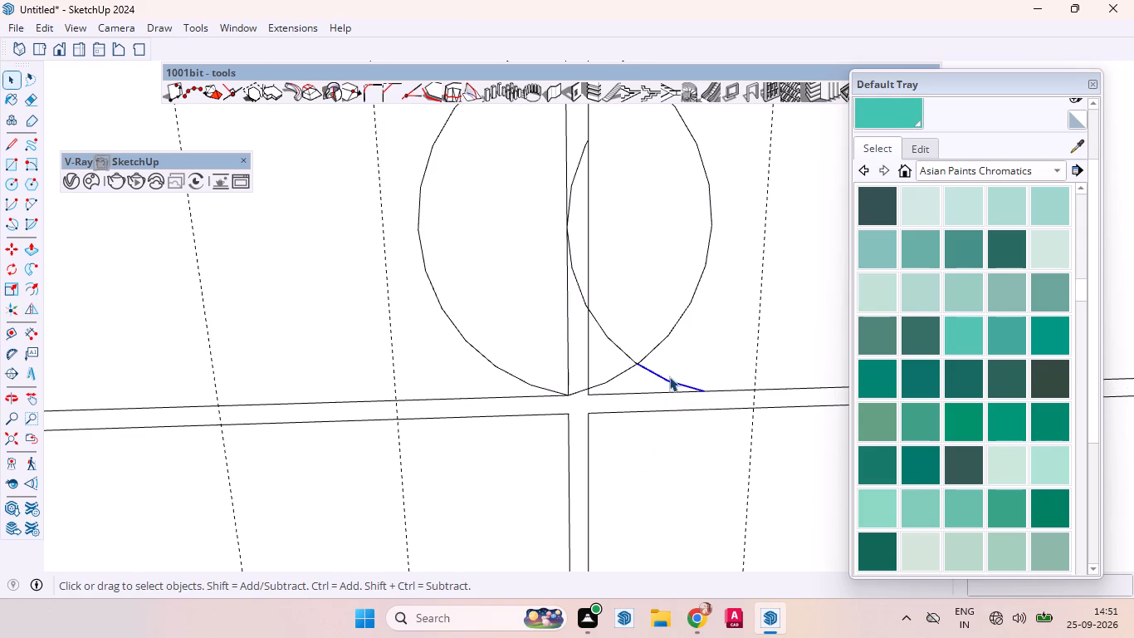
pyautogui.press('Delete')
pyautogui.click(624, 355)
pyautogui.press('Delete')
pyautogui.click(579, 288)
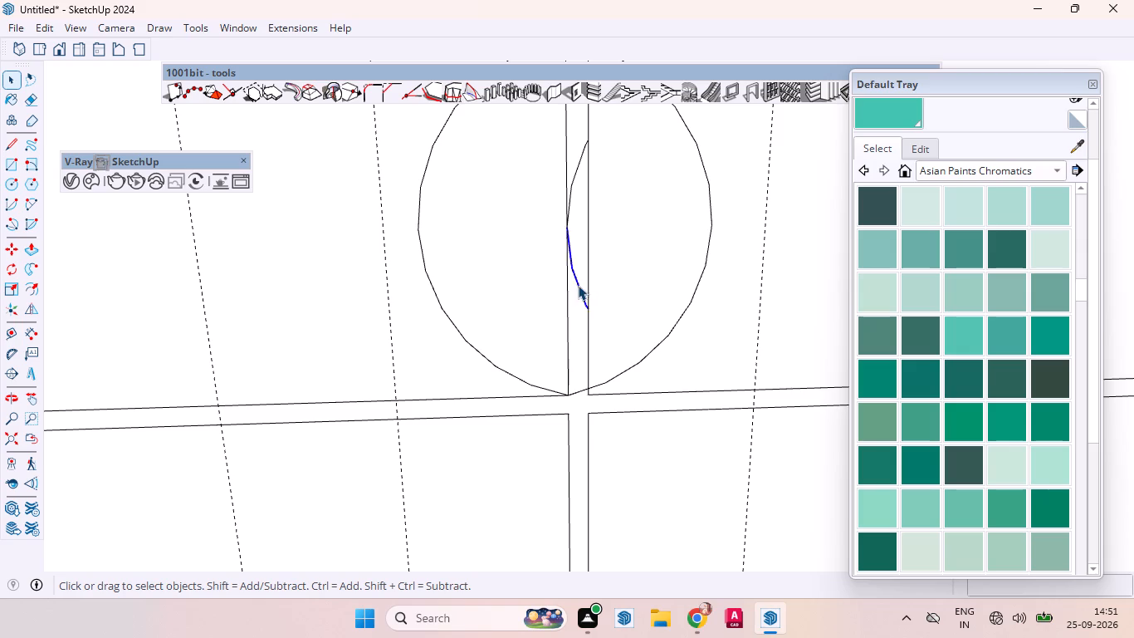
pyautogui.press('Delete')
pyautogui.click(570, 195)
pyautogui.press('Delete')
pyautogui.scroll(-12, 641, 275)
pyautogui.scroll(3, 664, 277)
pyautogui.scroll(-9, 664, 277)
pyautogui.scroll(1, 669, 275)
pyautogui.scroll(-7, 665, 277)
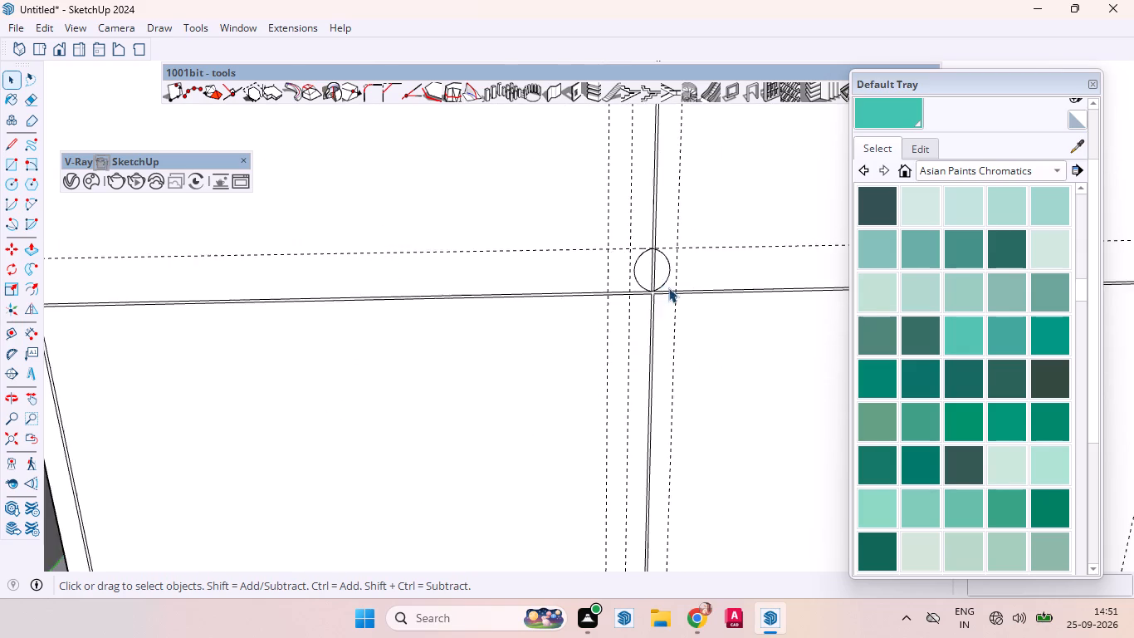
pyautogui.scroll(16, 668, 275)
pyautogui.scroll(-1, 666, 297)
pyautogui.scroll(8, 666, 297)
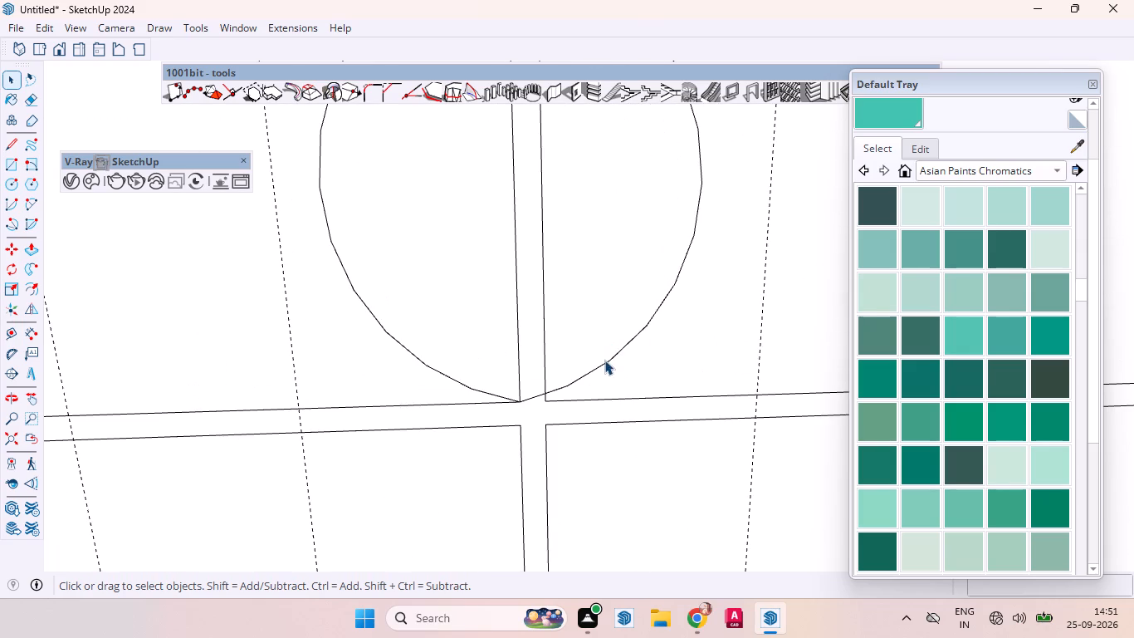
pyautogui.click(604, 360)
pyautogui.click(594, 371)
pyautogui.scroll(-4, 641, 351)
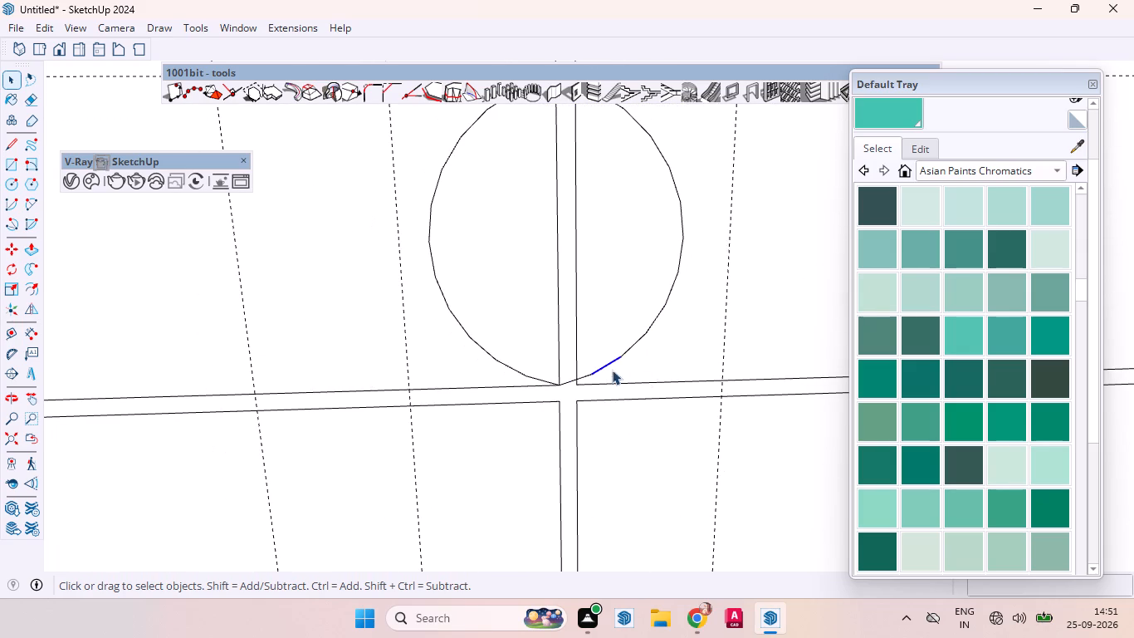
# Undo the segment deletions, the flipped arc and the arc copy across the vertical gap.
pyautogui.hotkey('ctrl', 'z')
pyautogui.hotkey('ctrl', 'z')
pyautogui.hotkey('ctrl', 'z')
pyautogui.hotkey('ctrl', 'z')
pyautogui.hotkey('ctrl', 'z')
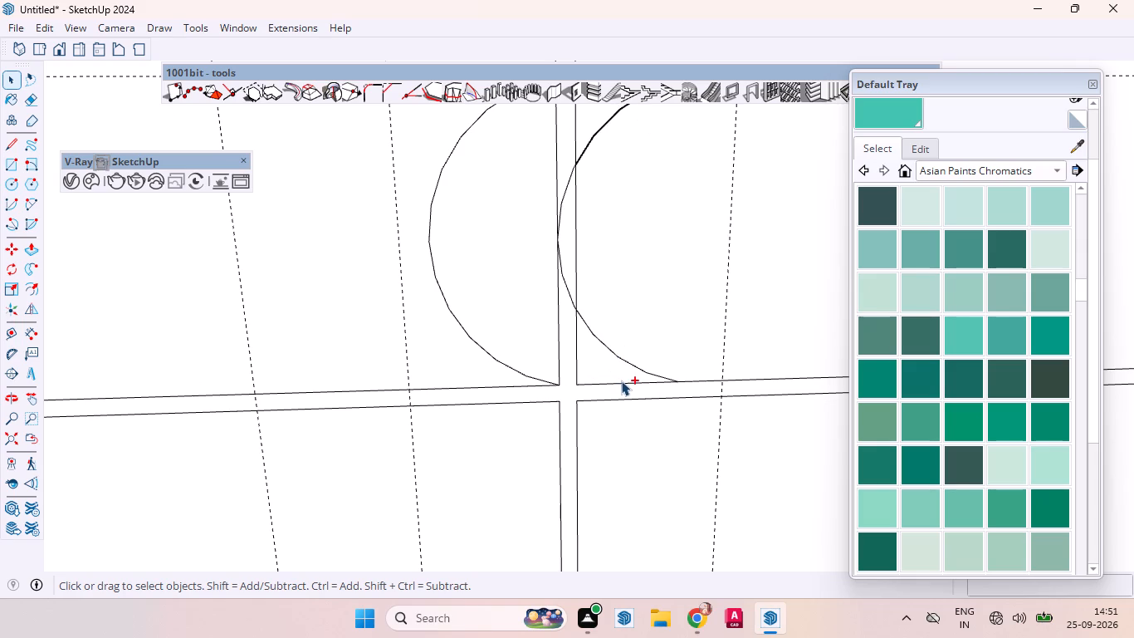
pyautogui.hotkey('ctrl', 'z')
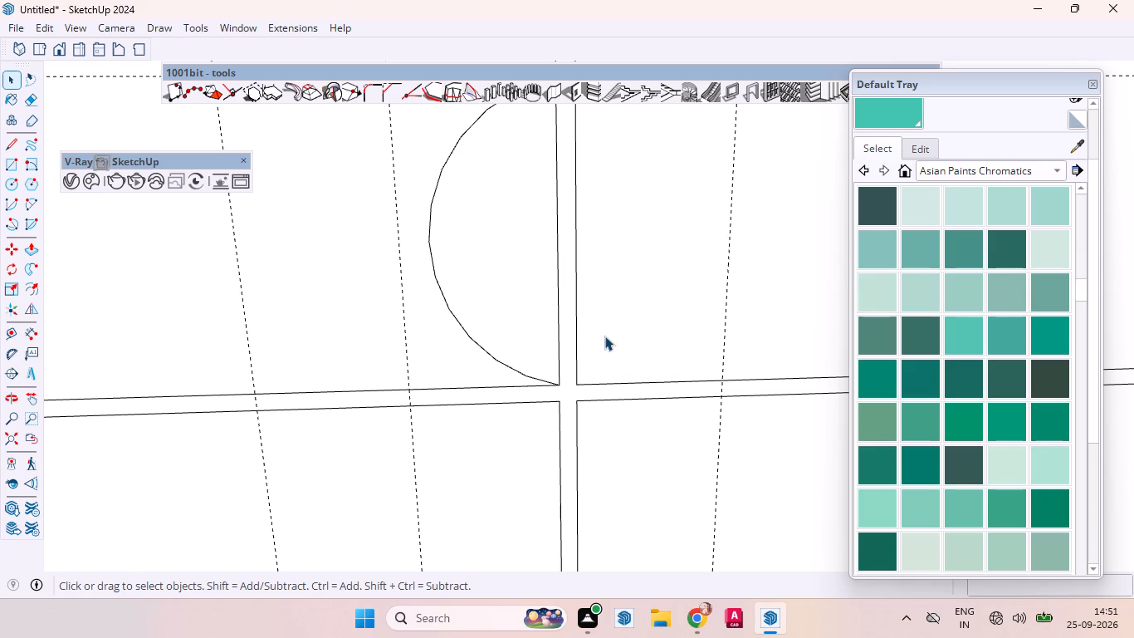
# Copy the remaining arc about 2 1/16" along the horizontal gap, clear of the vertical gap.
pyautogui.scroll(-6, 647, 355)
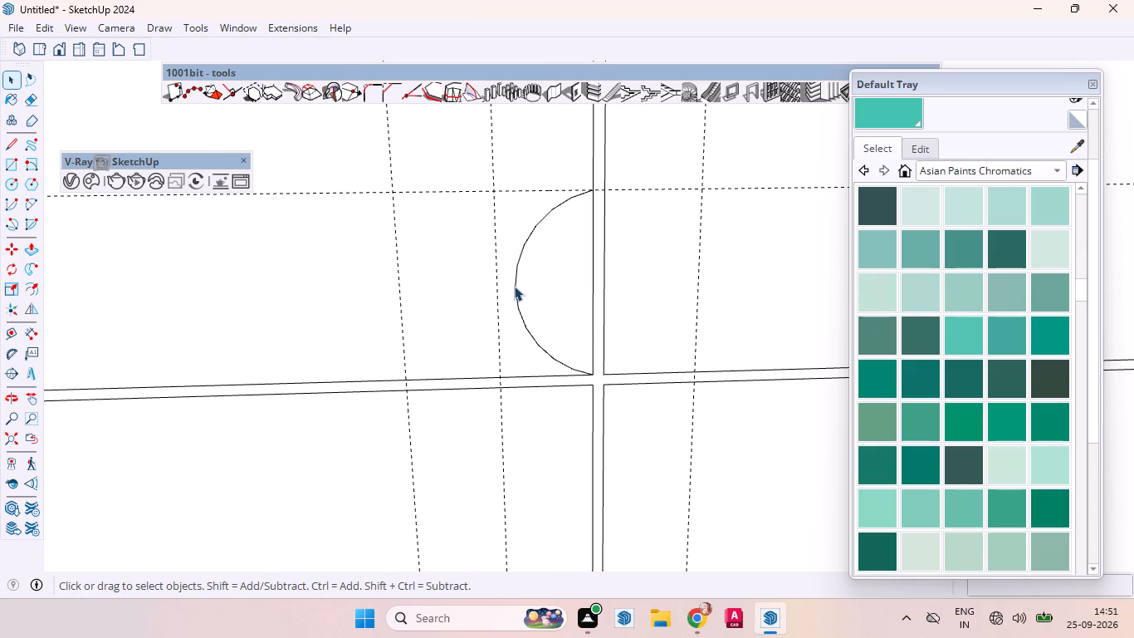
pyautogui.click(516, 286)
pyautogui.press('m')
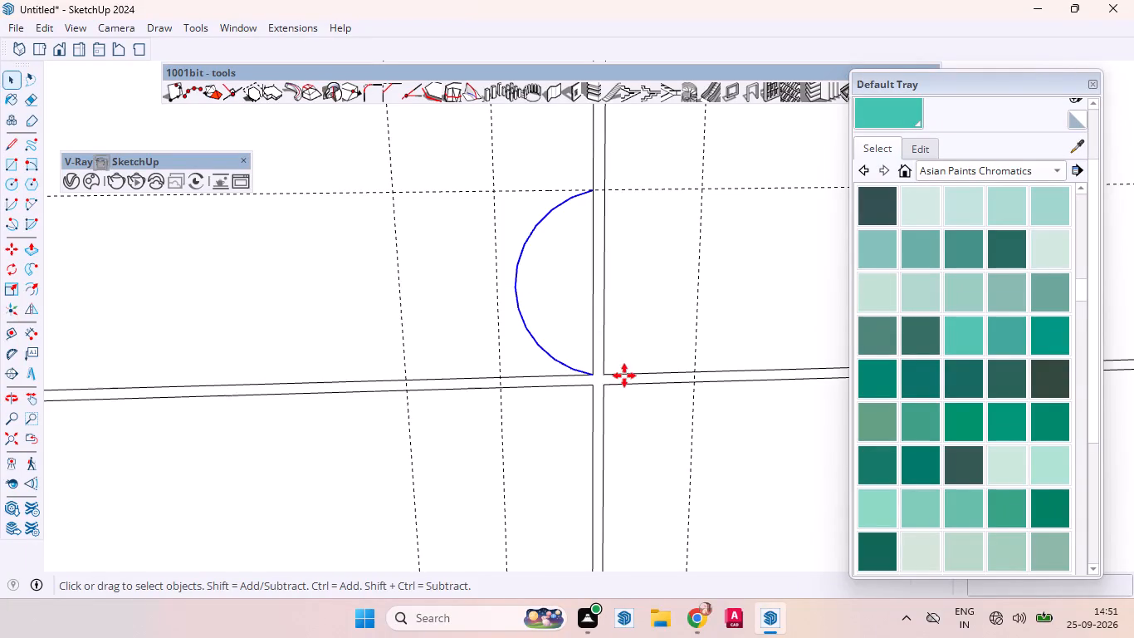
pyautogui.click(589, 375)
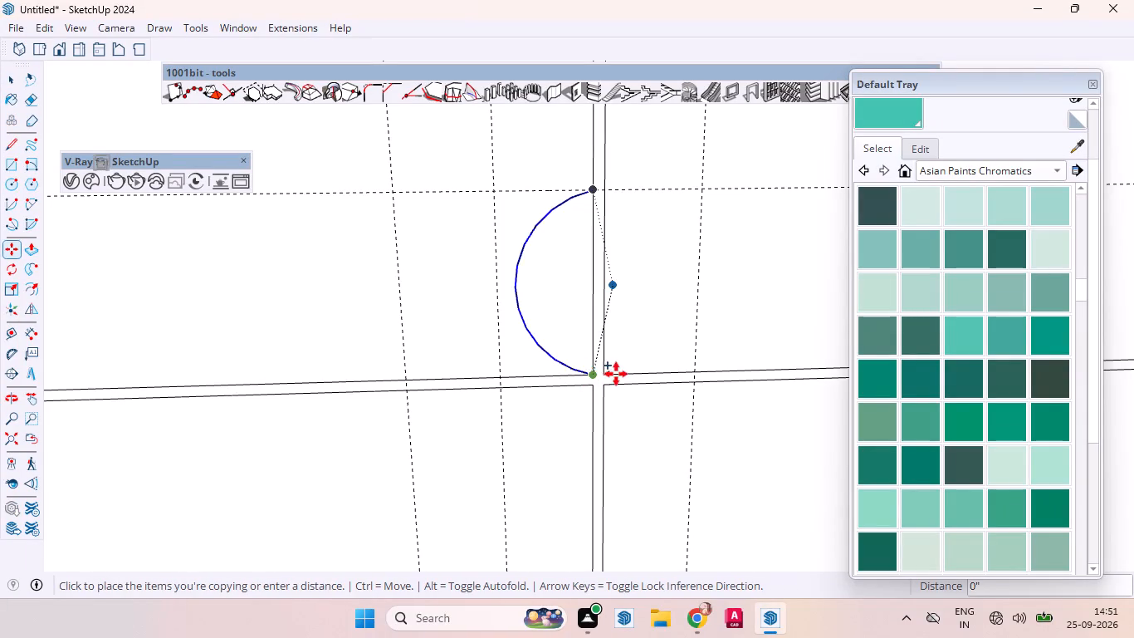
pyautogui.click(779, 360)
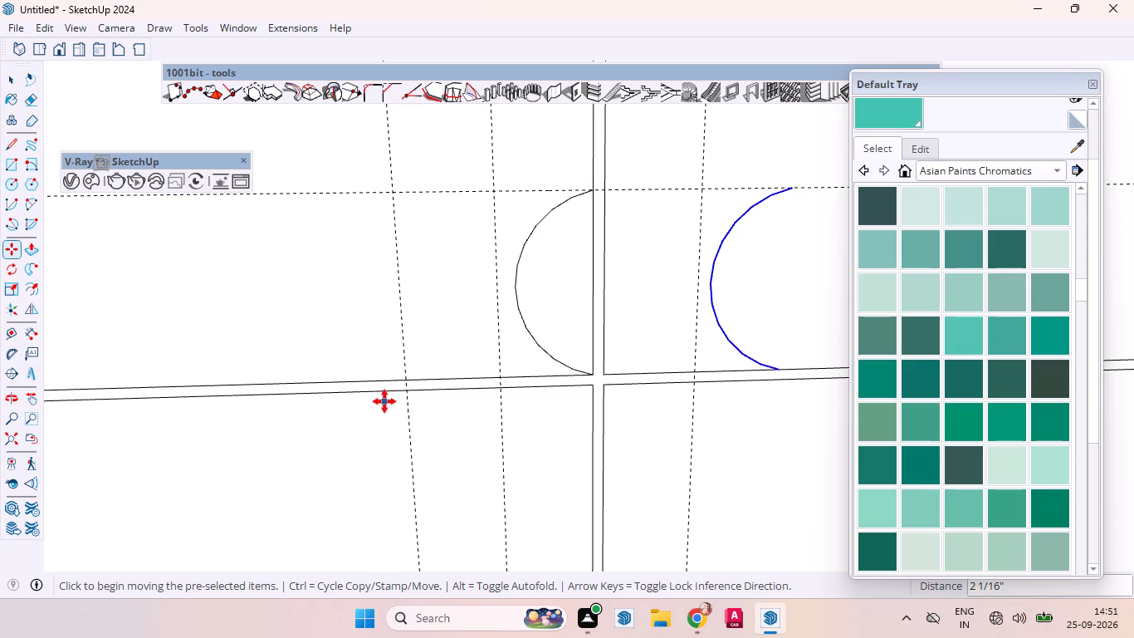
# Flip the copied arc about the red plane so it faces the opposite way from the original.
pyautogui.click(36, 311)
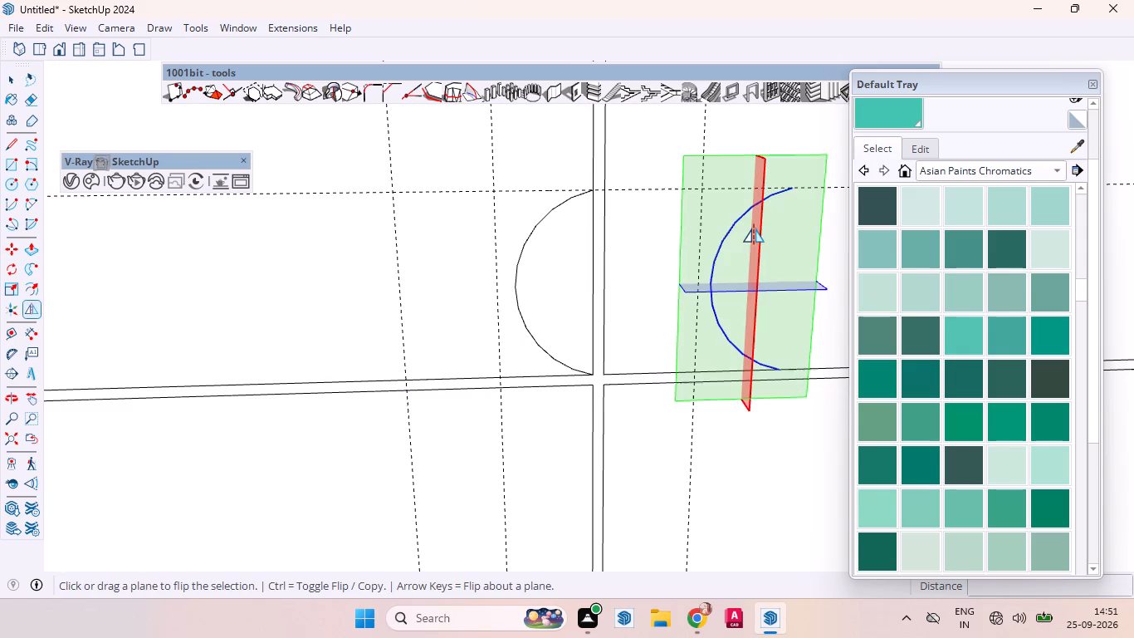
pyautogui.click(758, 231)
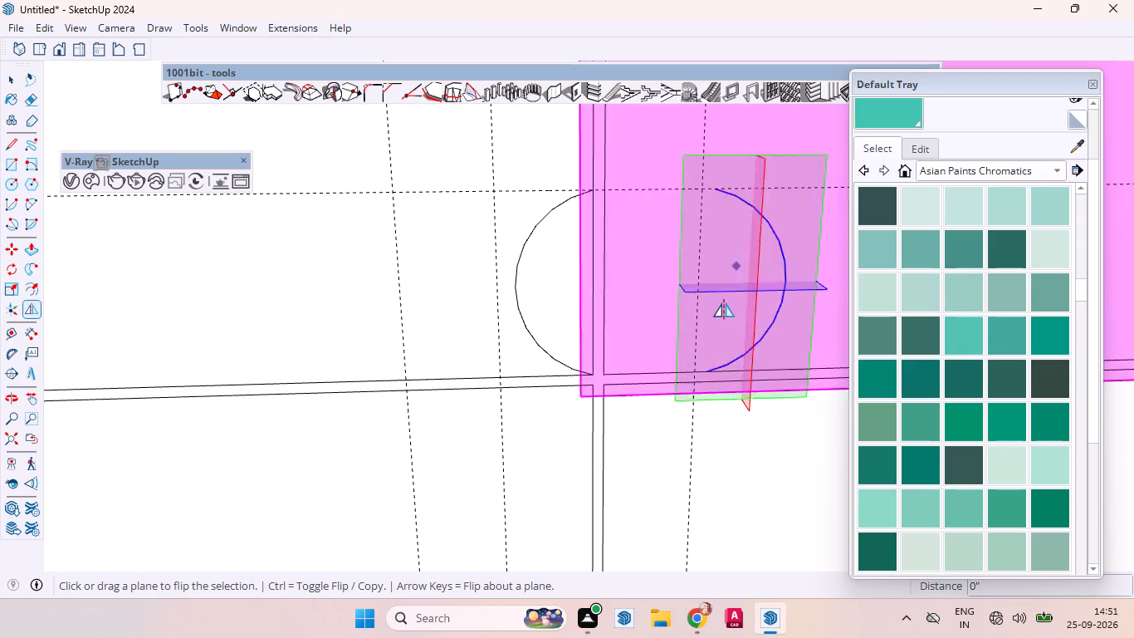
pyautogui.press('space')
# Move the flipped arc about 1 1/8" along the horizontal gap so its lower end meets the vertical gap's right-hand corner.
pyautogui.press('m')
pyautogui.scroll(-1, 646, 368)
pyautogui.scroll(3, 647, 369)
pyautogui.scroll(-1, 647, 373)
pyautogui.scroll(6, 647, 374)
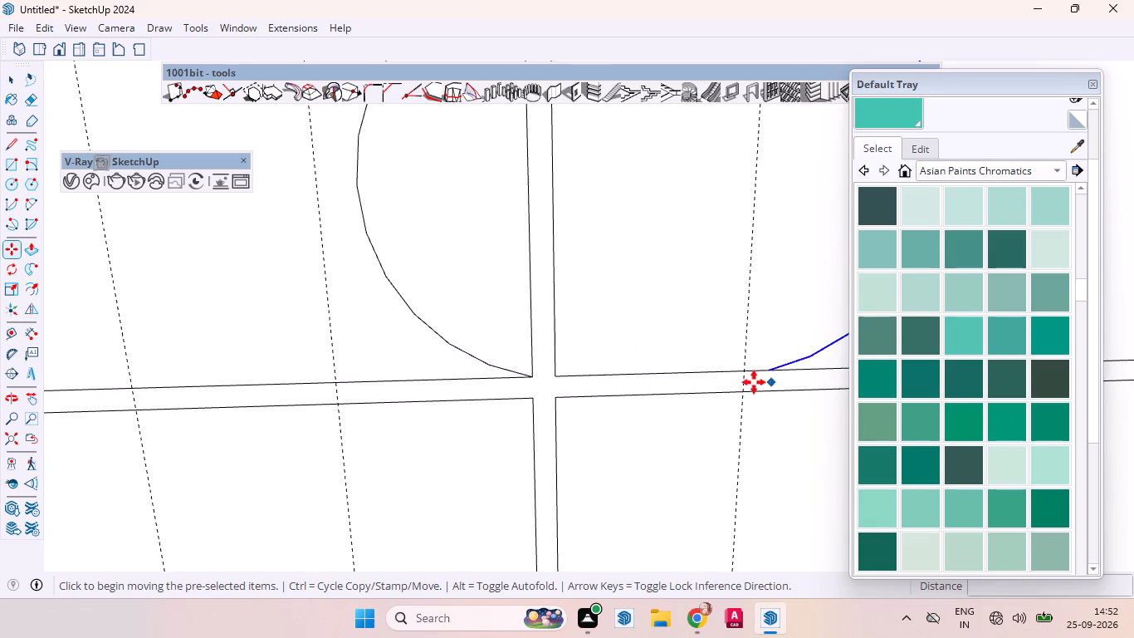
pyautogui.click(773, 369)
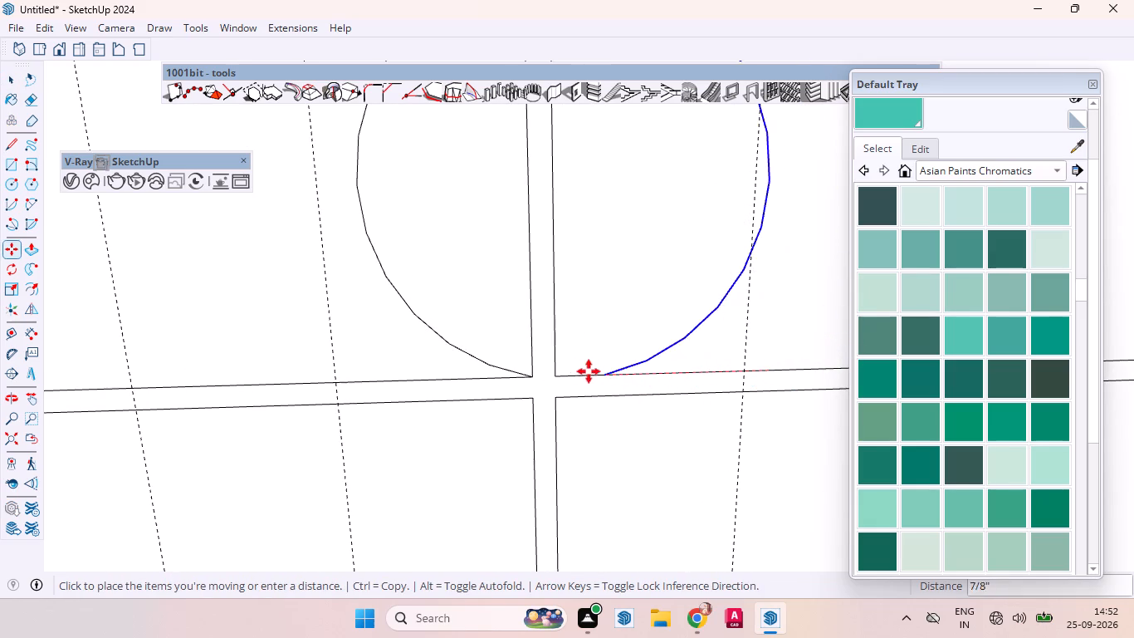
pyautogui.click(554, 374)
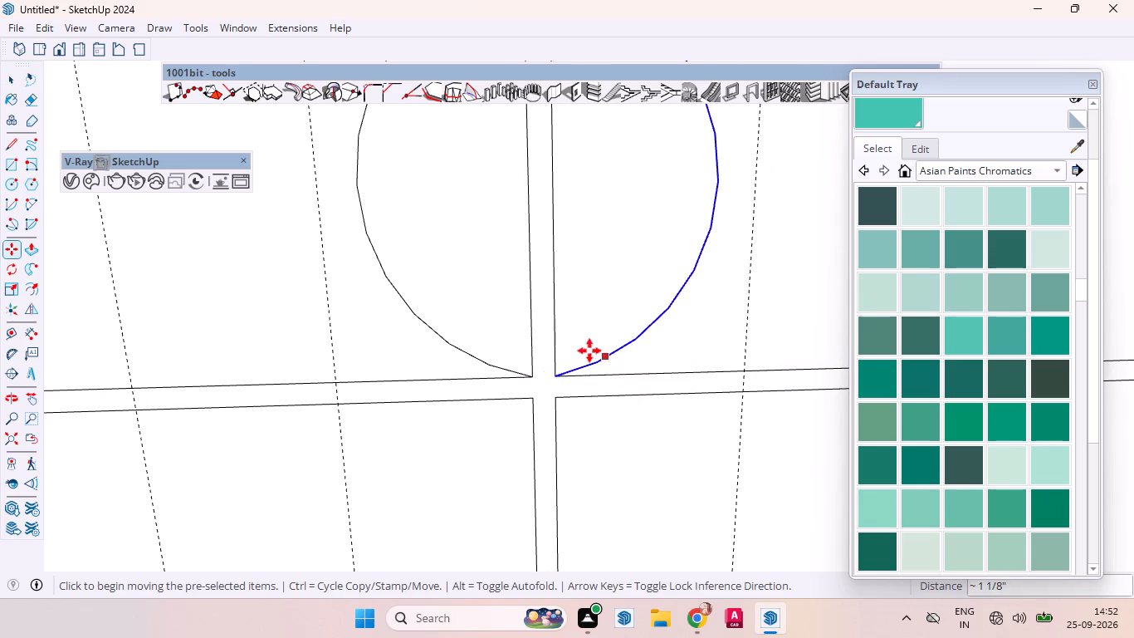
pyautogui.press('space')
pyautogui.click(599, 251)
pyautogui.click(418, 278)
# Copy both handle arcs about 2' 2 13/16" along the horizontal gap to the matching corner at the next vertical gap.
pyautogui.scroll(-12, 618, 261)
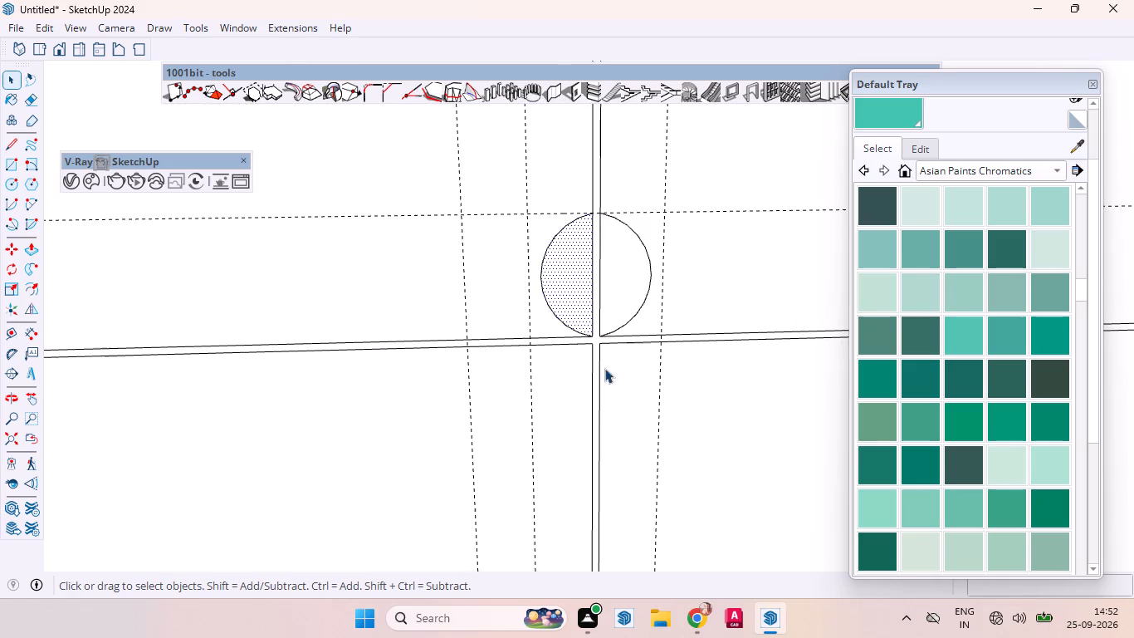
pyautogui.scroll(-2, 572, 368)
pyautogui.scroll(1, 571, 368)
pyautogui.scroll(-3, 570, 368)
pyautogui.scroll(-19, 467, 304)
pyautogui.scroll(6, 513, 271)
pyautogui.scroll(-3, 513, 271)
pyautogui.scroll(7, 515, 321)
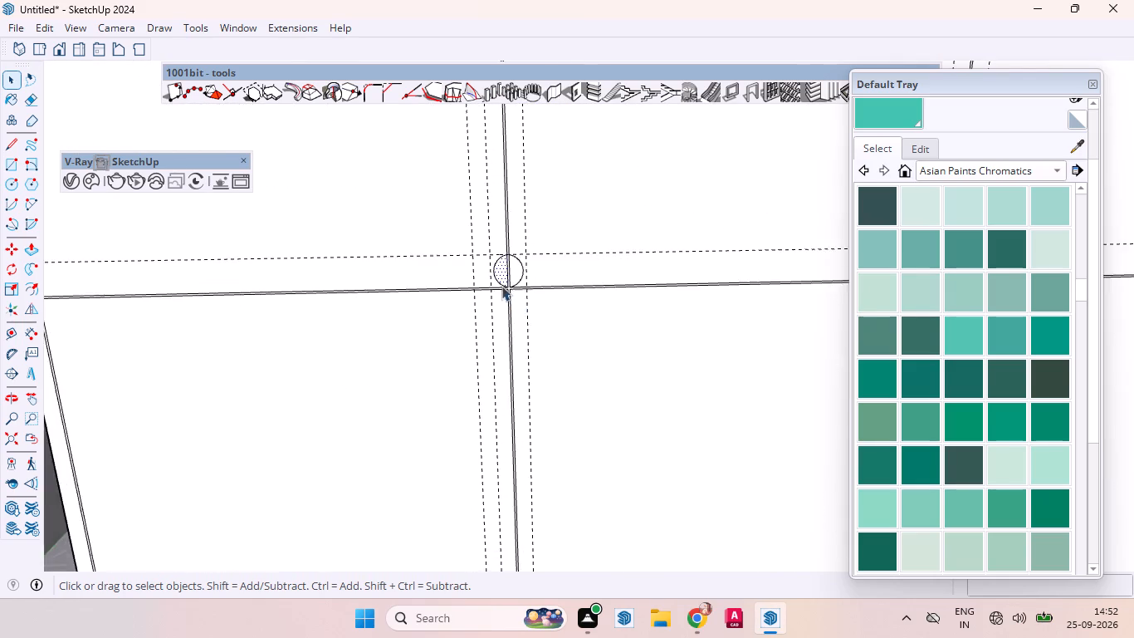
pyautogui.scroll(10, 501, 286)
pyautogui.scroll(-2, 501, 265)
pyautogui.scroll(8, 501, 265)
pyautogui.keyDown('ctrl'); pyautogui.click(486, 300); pyautogui.keyUp('ctrl')
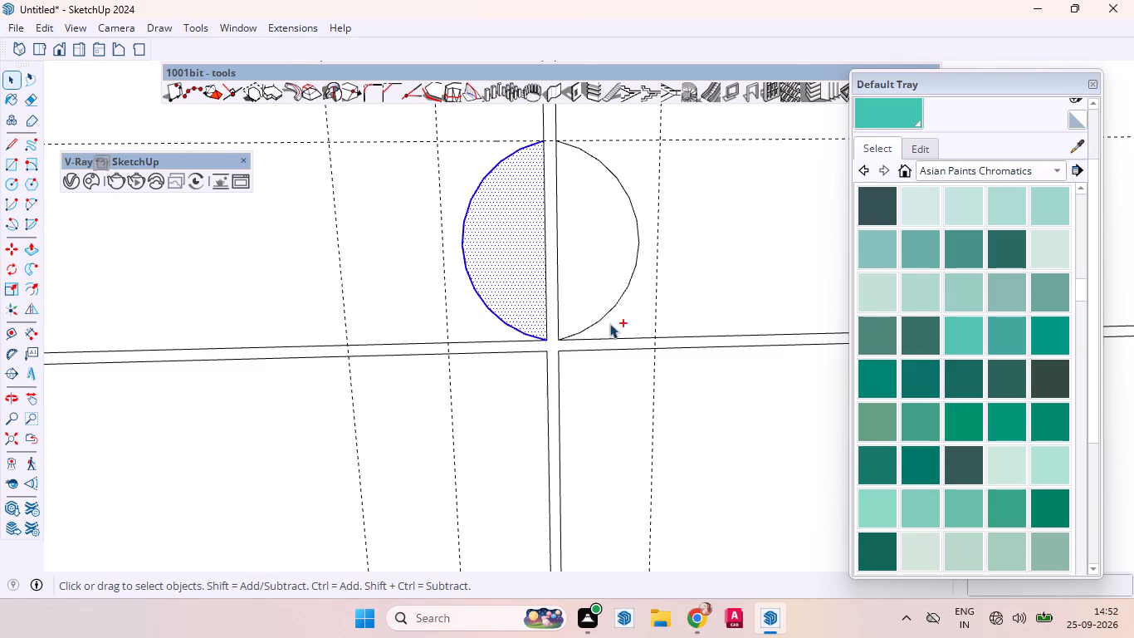
pyautogui.keyDown('ctrl'); pyautogui.click(610, 306); pyautogui.keyUp('ctrl')
pyautogui.keyDown('shift'); pyautogui.click(528, 280); pyautogui.keyUp('shift')
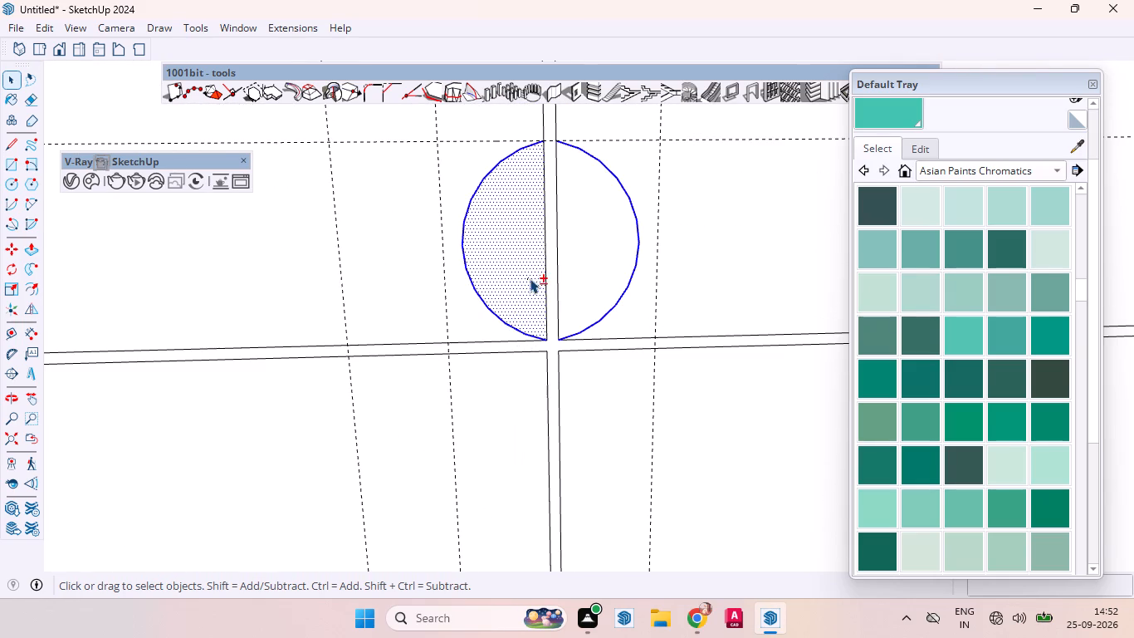
pyautogui.press('m')
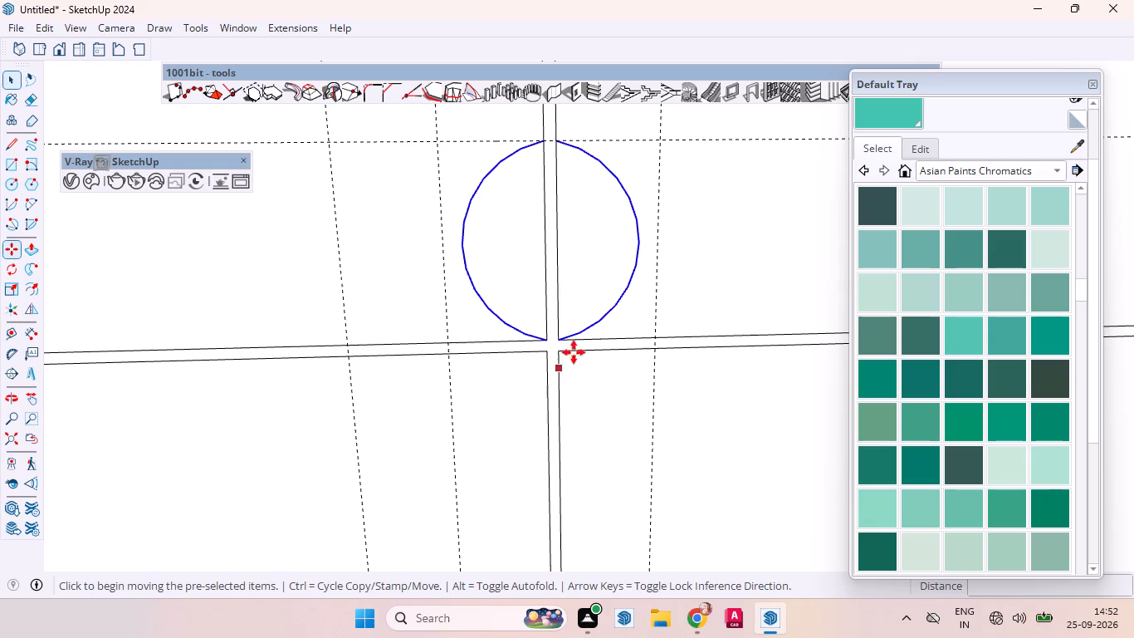
pyautogui.scroll(5, 575, 346)
pyautogui.scroll(-2, 575, 346)
pyautogui.scroll(13, 575, 346)
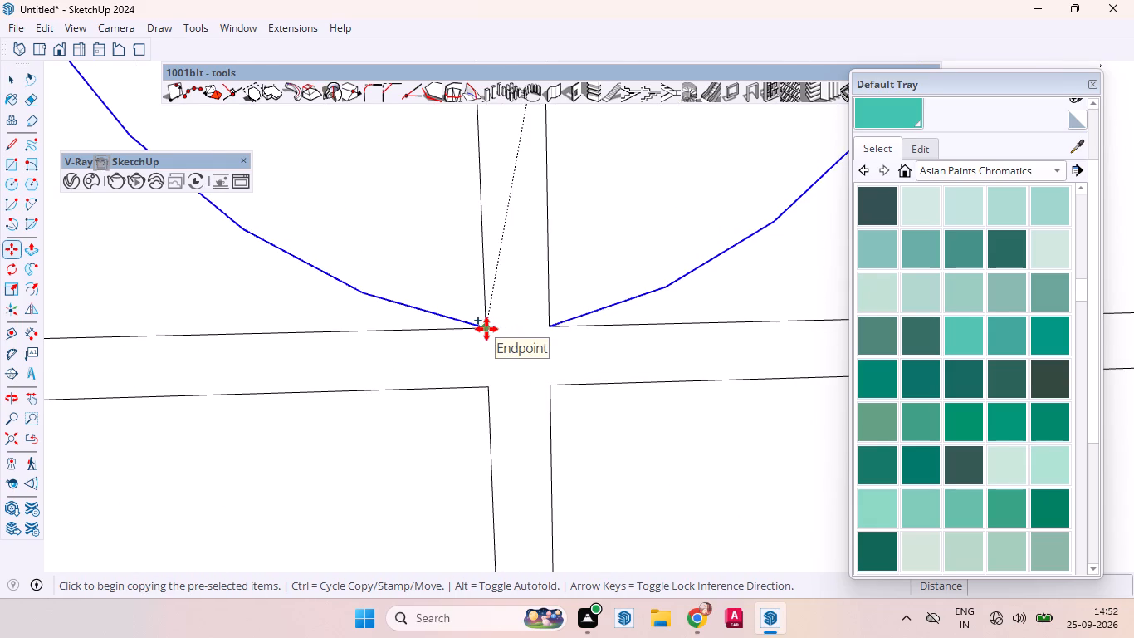
pyautogui.click(486, 329)
pyautogui.scroll(-16, 512, 343)
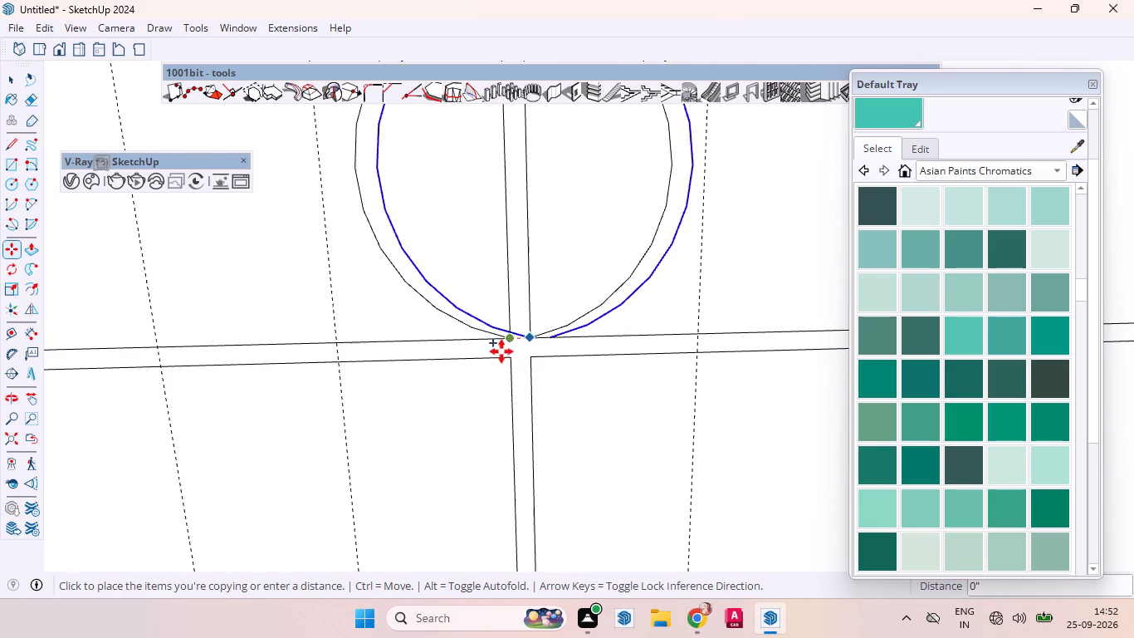
pyautogui.scroll(-10, 501, 351)
pyautogui.scroll(1, 535, 360)
pyautogui.scroll(-17, 537, 360)
pyautogui.scroll(3, 498, 318)
pyautogui.scroll(-7, 498, 318)
pyautogui.scroll(1, 501, 346)
pyautogui.scroll(-2, 501, 346)
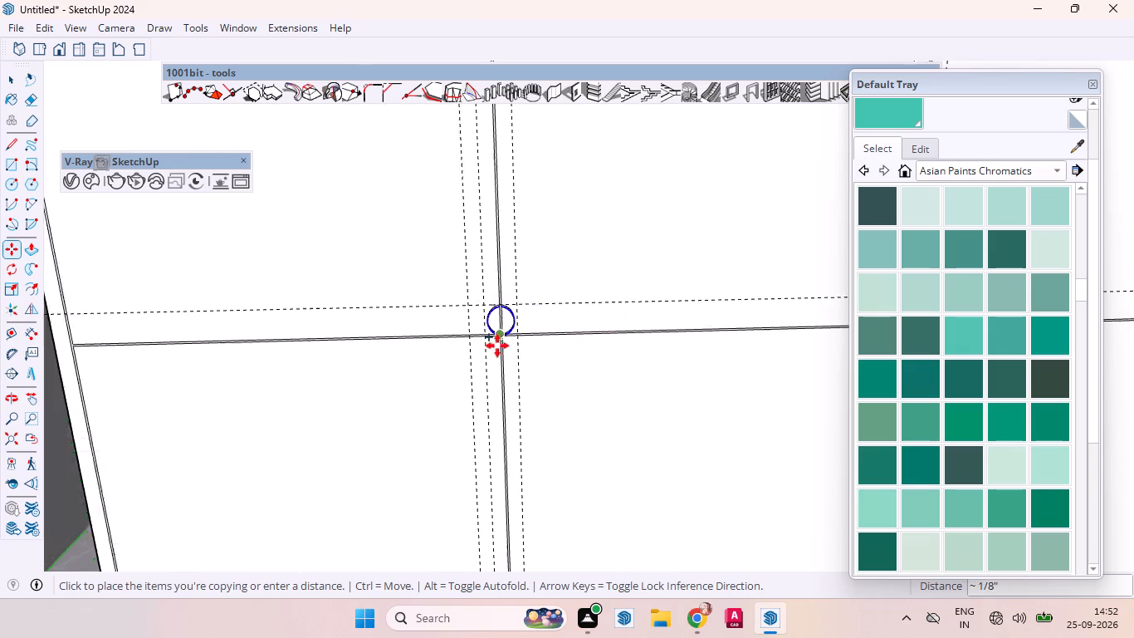
pyautogui.scroll(-9, 497, 346)
pyautogui.scroll(13, 650, 341)
pyautogui.scroll(-2, 650, 340)
pyautogui.scroll(18, 650, 340)
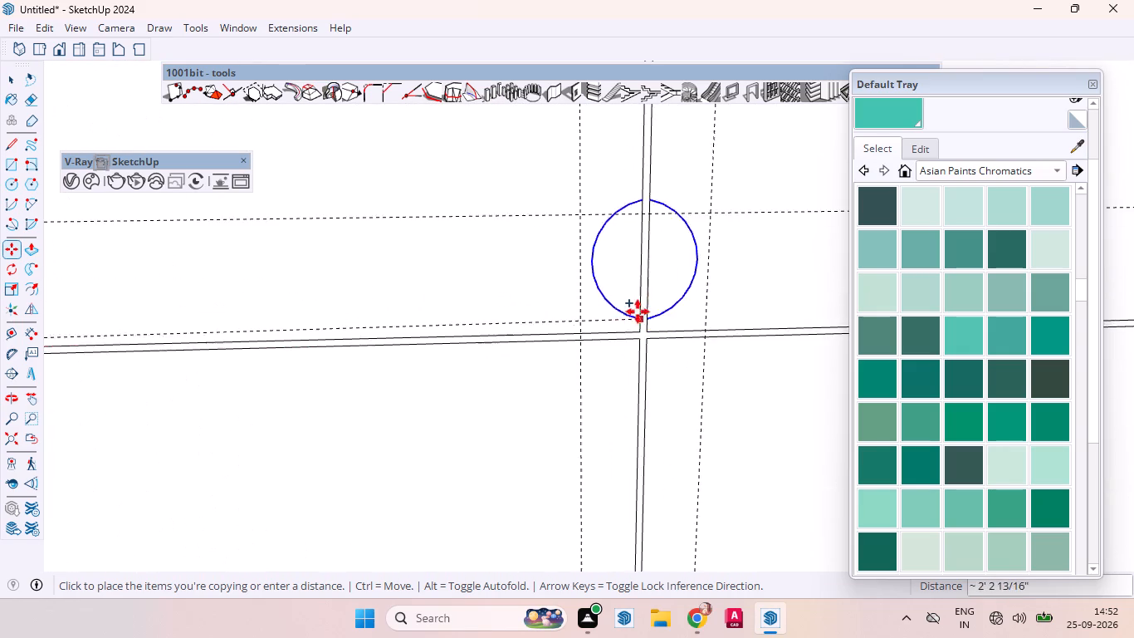
pyautogui.scroll(11, 638, 312)
pyautogui.scroll(-1, 643, 329)
pyautogui.scroll(4, 643, 329)
pyautogui.scroll(-2, 637, 331)
pyautogui.scroll(4, 637, 331)
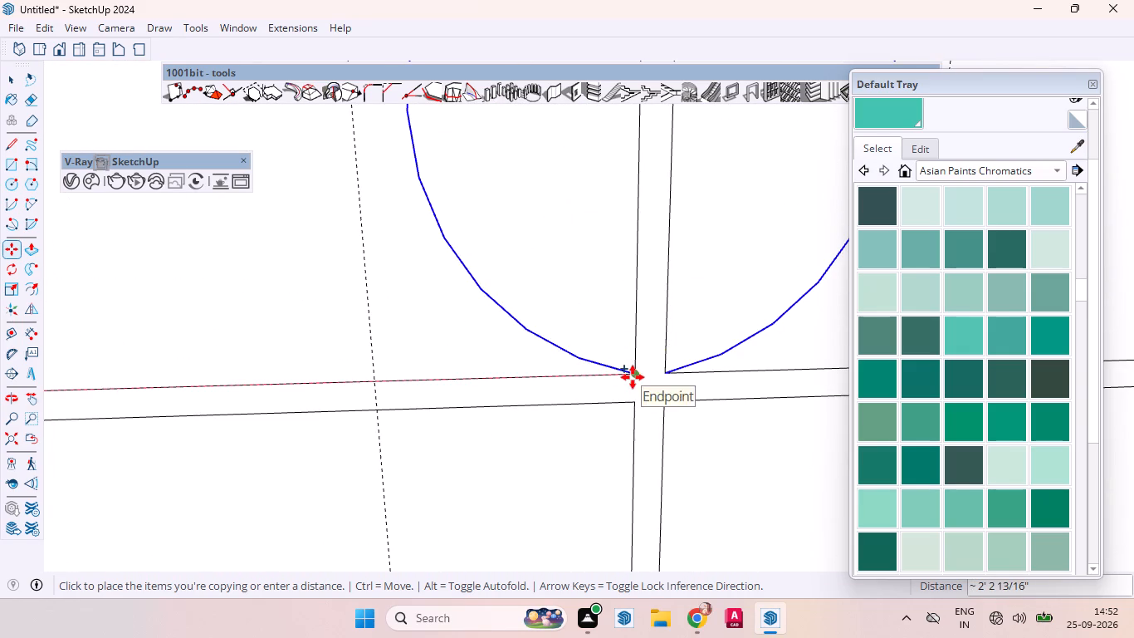
pyautogui.click(633, 377)
pyautogui.press('space')
pyautogui.scroll(-12, 629, 341)
pyautogui.scroll(2, 622, 415)
pyautogui.scroll(-3, 622, 415)
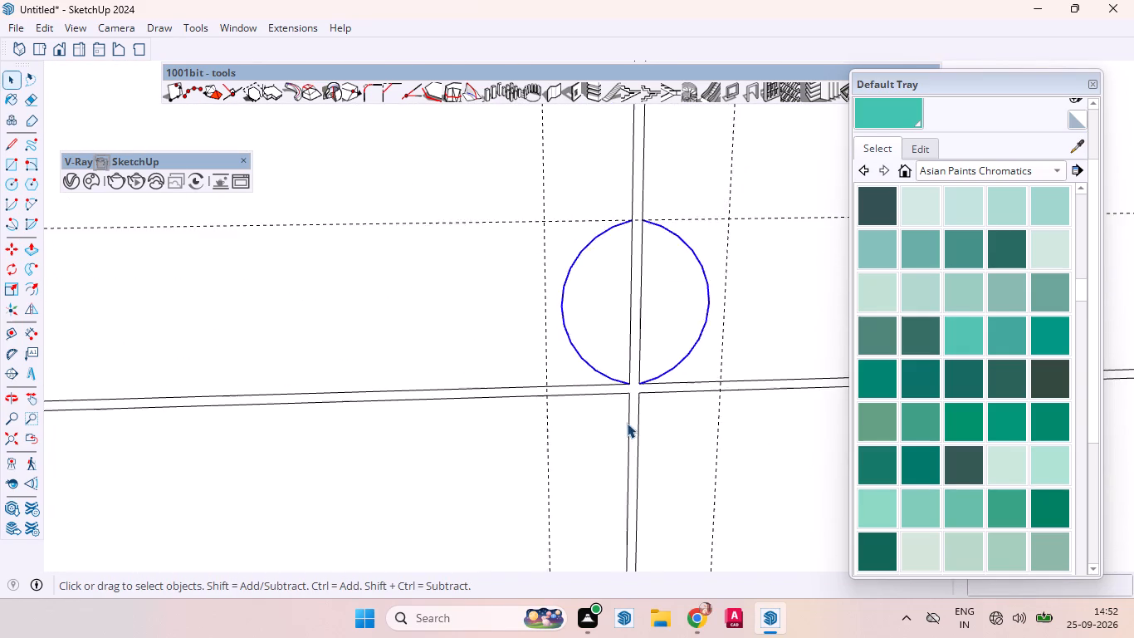
pyautogui.scroll(-4, 627, 423)
pyautogui.click(613, 332)
pyautogui.click(654, 331)
# Push the connected door-gap face 18 mm into the wardrobe.
pyautogui.scroll(6, 614, 425)
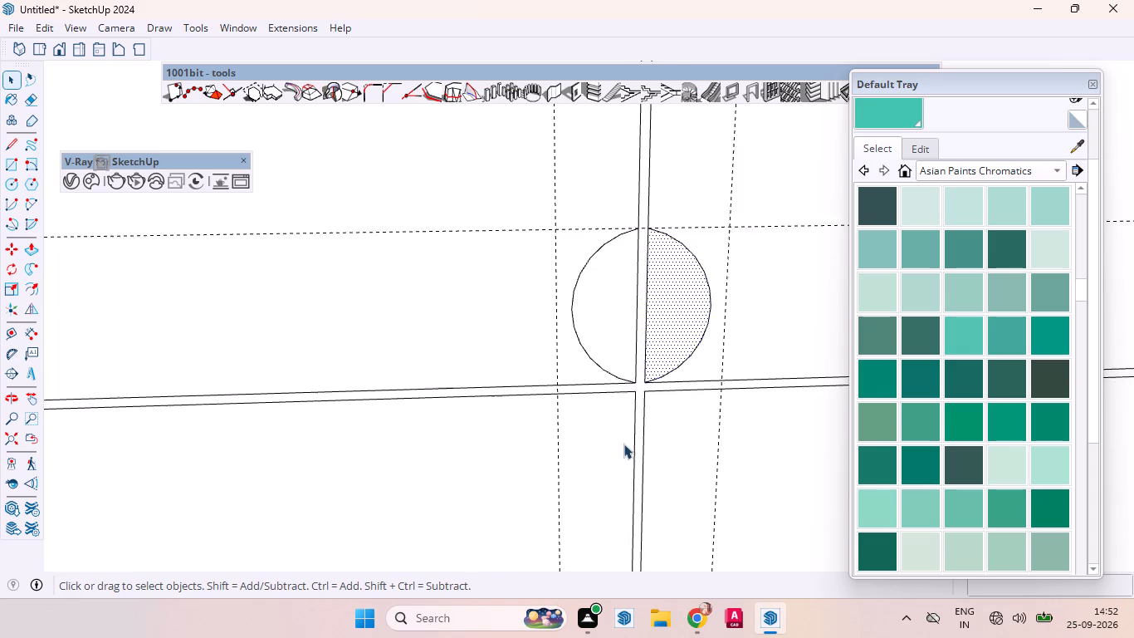
pyautogui.scroll(-2, 625, 443)
pyautogui.scroll(8, 625, 443)
pyautogui.click(657, 379)
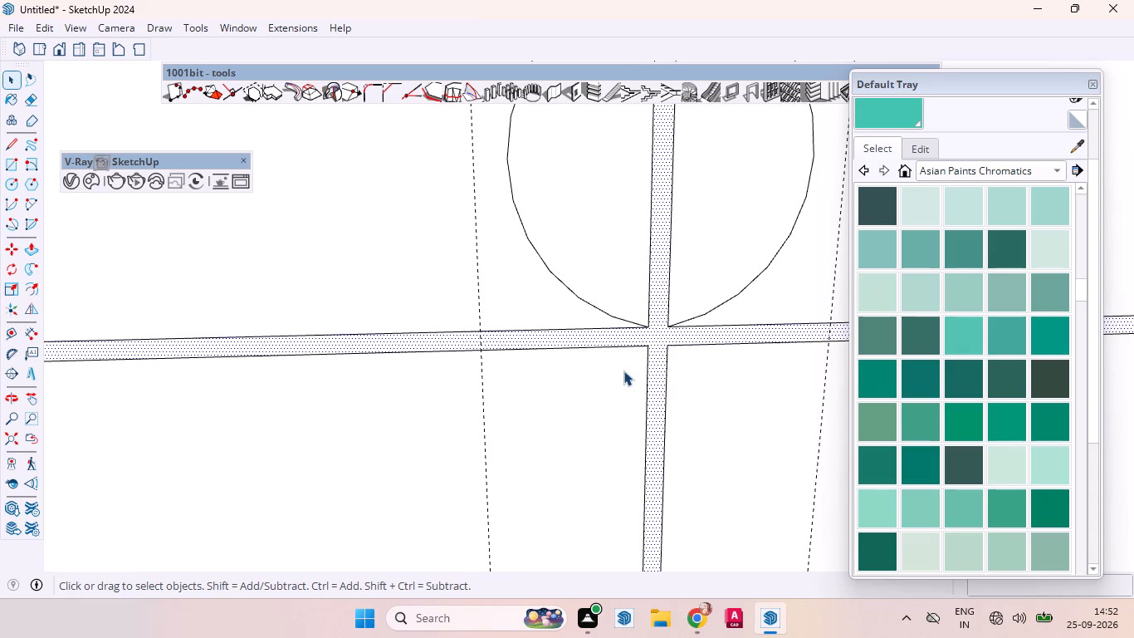
pyautogui.press('p')
pyautogui.moveTo(656, 368); pyautogui.dragTo(650, 358)
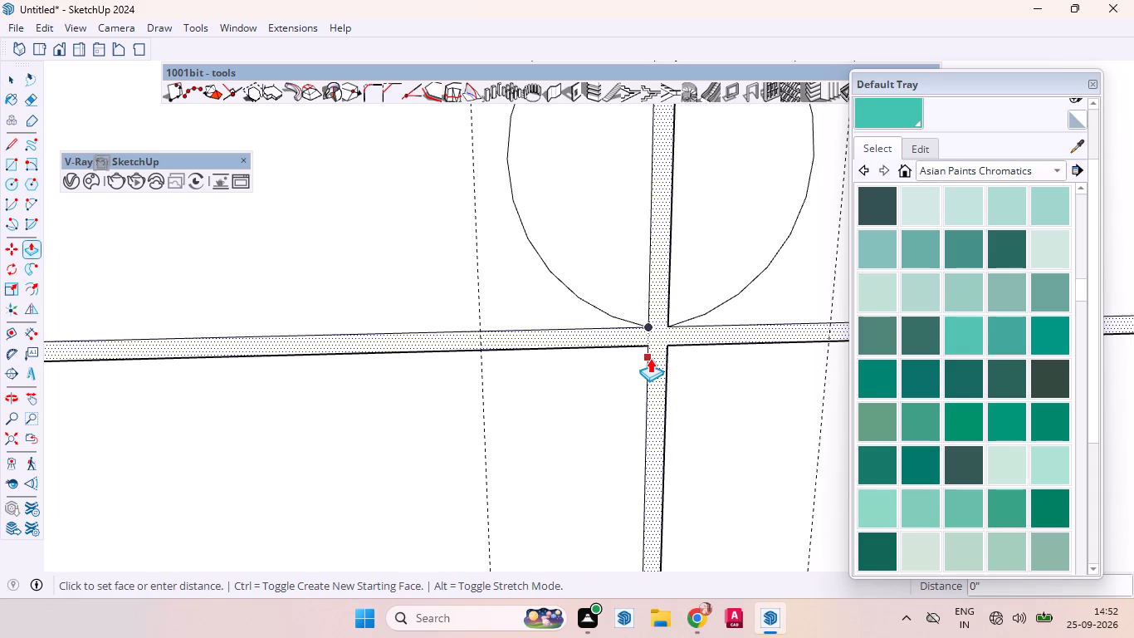
pyautogui.moveTo(650, 358); pyautogui.dragTo(646, 335)
pyautogui.write('18')
pyautogui.moveTo(646, 335); pyautogui.dragTo(645, 337)
pyautogui.press('m')
pyautogui.press('m')
pyautogui.press('Return')
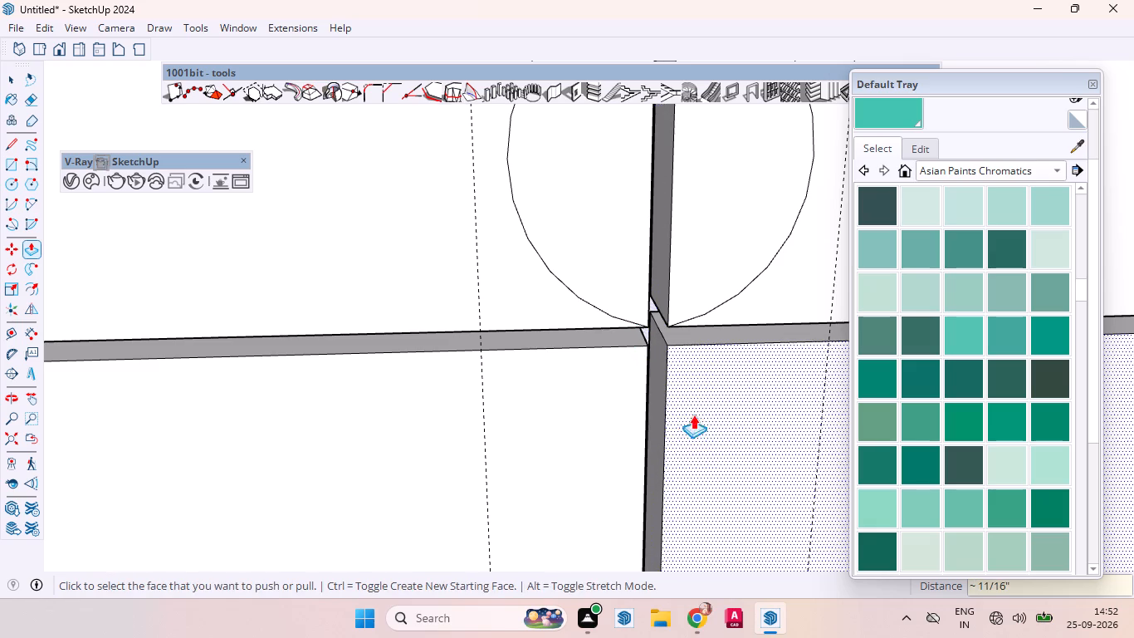
# Repeat the 18 mm push on the unrecessed strip of the second vertical door gap, between the handle outlines.
pyautogui.press('space')
pyautogui.scroll(-5, 643, 361)
pyautogui.scroll(2, 640, 364)
pyautogui.scroll(-12, 637, 366)
pyautogui.scroll(1, 647, 369)
pyautogui.scroll(-10, 620, 352)
pyautogui.scroll(1, 643, 310)
pyautogui.scroll(-1, 643, 310)
pyautogui.scroll(1, 643, 309)
pyautogui.scroll(-4, 643, 308)
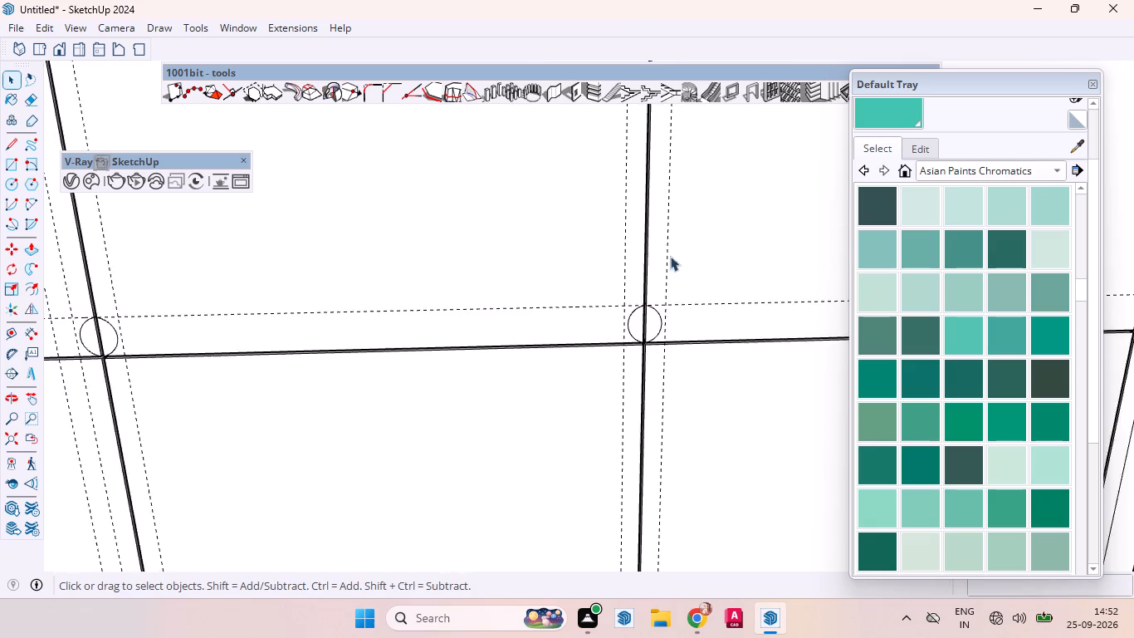
pyautogui.scroll(-8, 670, 256)
pyautogui.scroll(2, 736, 238)
pyautogui.scroll(-7, 735, 238)
pyautogui.scroll(2, 700, 543)
pyautogui.scroll(-1, 696, 532)
pyautogui.scroll(14, 696, 529)
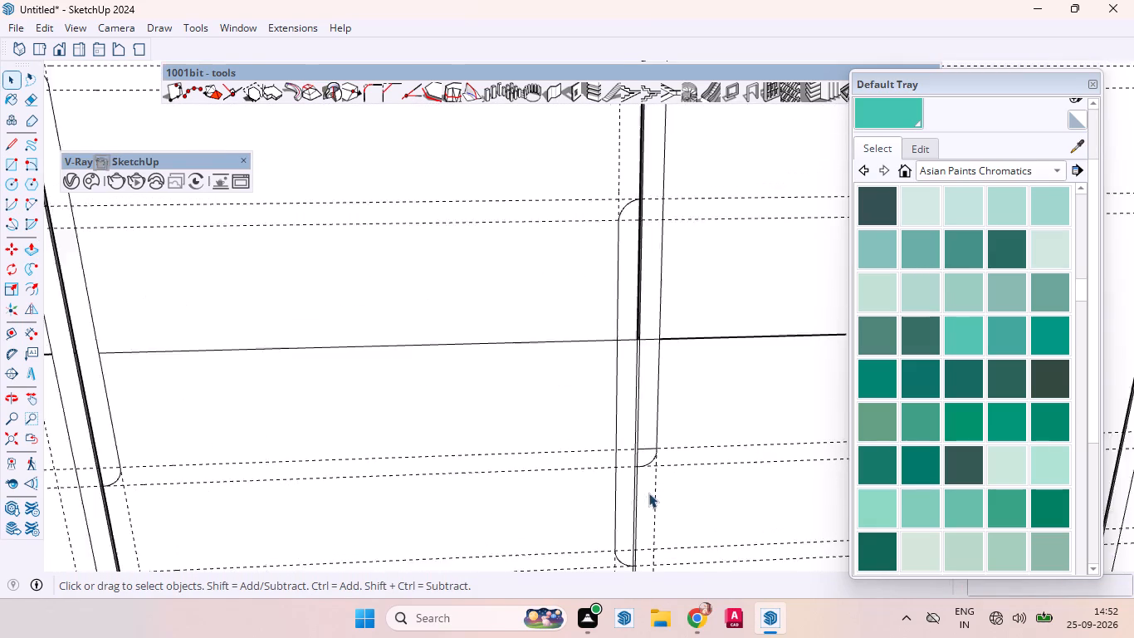
pyautogui.scroll(9, 648, 493)
pyautogui.scroll(6, 645, 385)
pyautogui.scroll(-4, 642, 384)
pyautogui.scroll(1, 642, 384)
pyautogui.scroll(-1, 642, 384)
pyautogui.scroll(5, 642, 384)
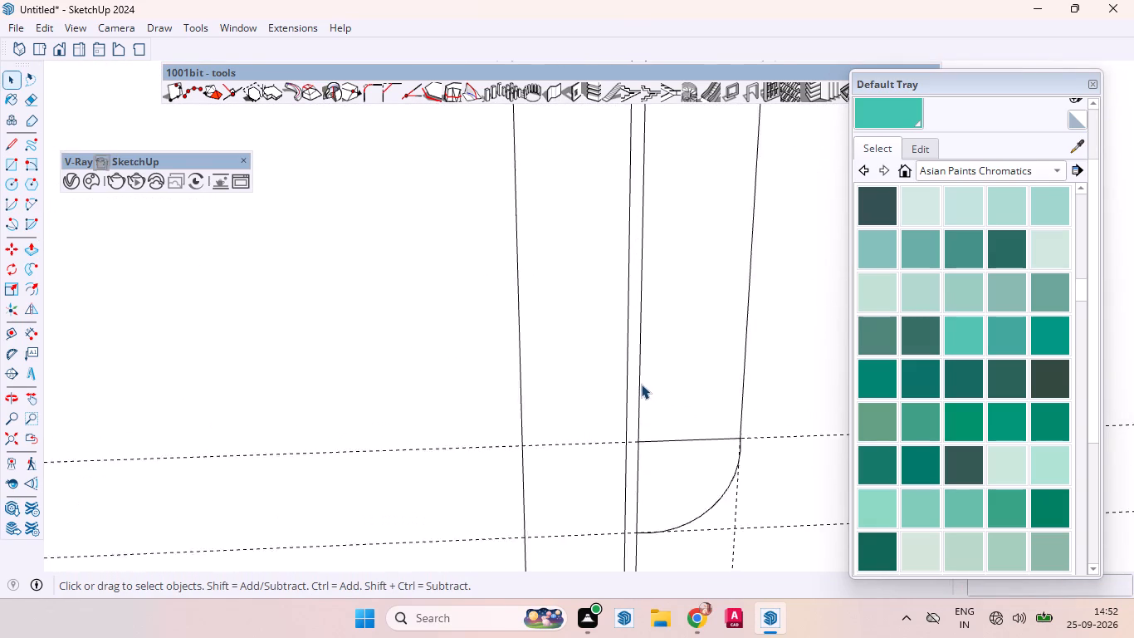
pyautogui.scroll(2, 641, 384)
pyautogui.click(633, 395)
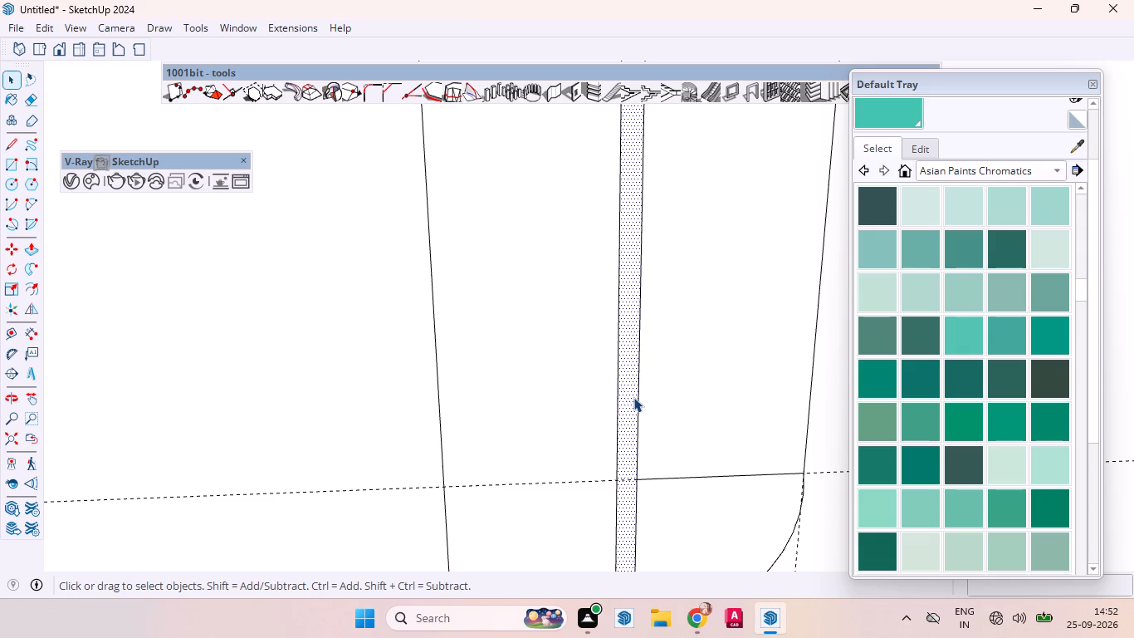
pyautogui.press('p')
pyautogui.doubleClick(631, 396)
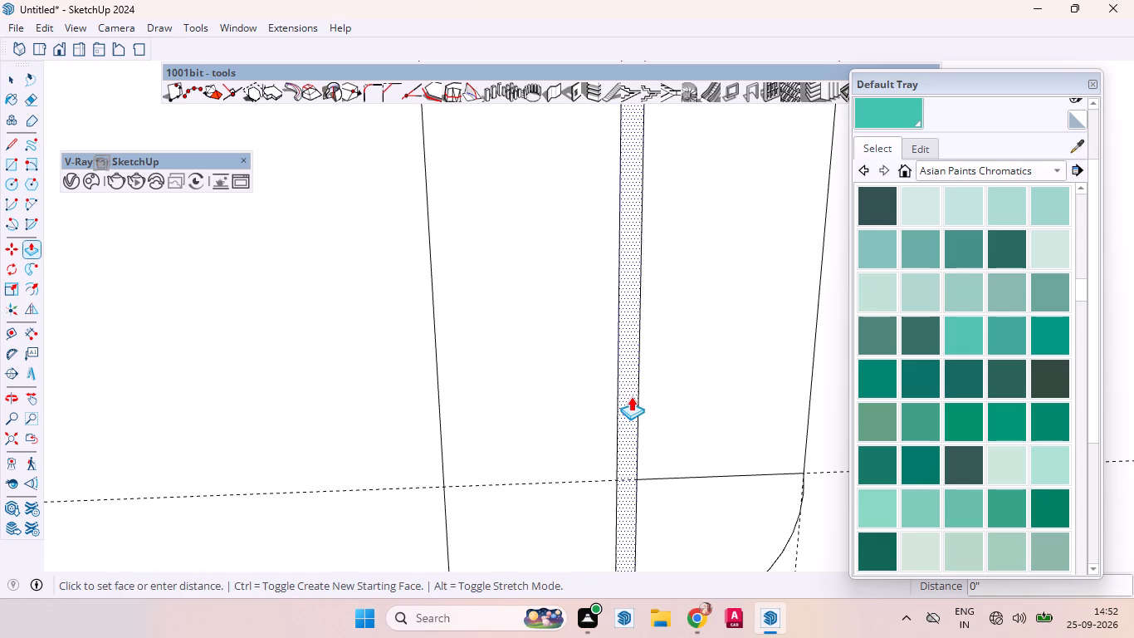
# Delete the short line crossing the lower rounded end of the right-hand handle outline at the second vertical gap.
pyautogui.scroll(-7, 665, 369)
pyautogui.scroll(1, 676, 335)
pyautogui.scroll(-20, 674, 312)
pyautogui.scroll(-7, 674, 312)
pyautogui.scroll(2, 695, 354)
pyautogui.scroll(-2, 696, 354)
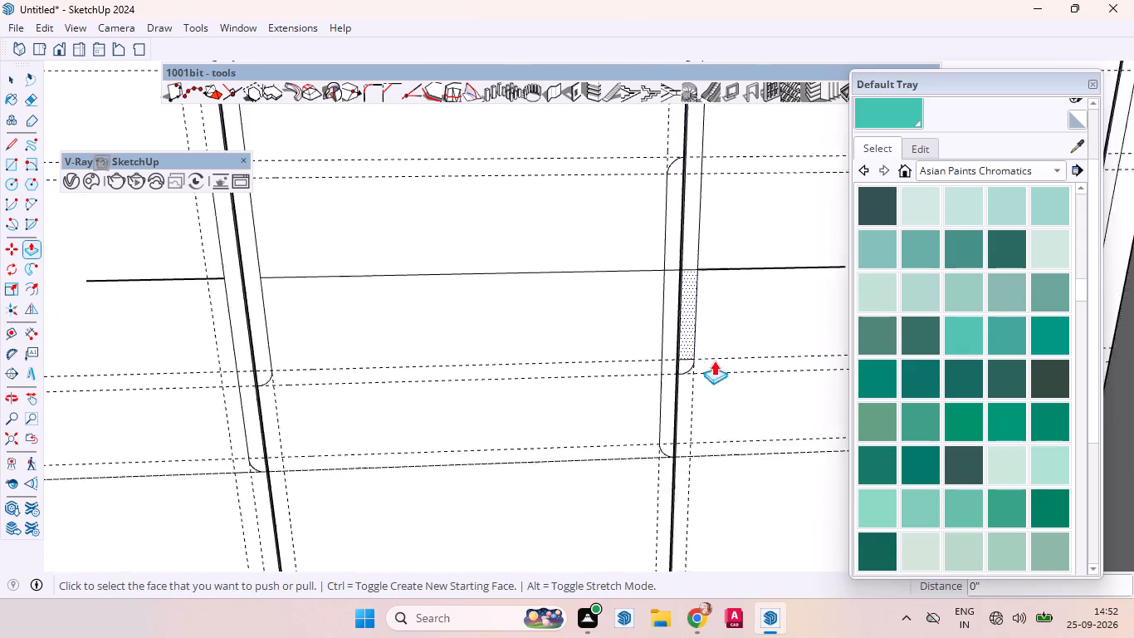
pyautogui.scroll(-5, 714, 361)
pyautogui.scroll(5, 468, 396)
pyautogui.scroll(-1, 503, 373)
pyautogui.scroll(3, 503, 373)
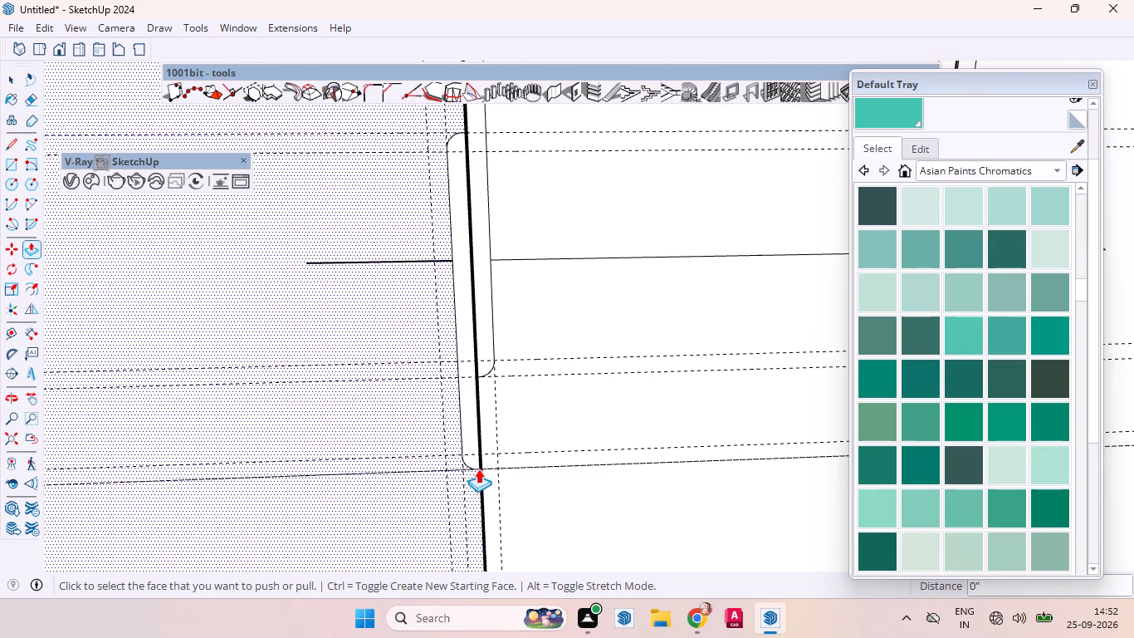
pyautogui.scroll(15, 478, 469)
pyautogui.press('space')
pyautogui.scroll(-10, 417, 485)
pyautogui.scroll(1, 388, 508)
pyautogui.scroll(-6, 388, 508)
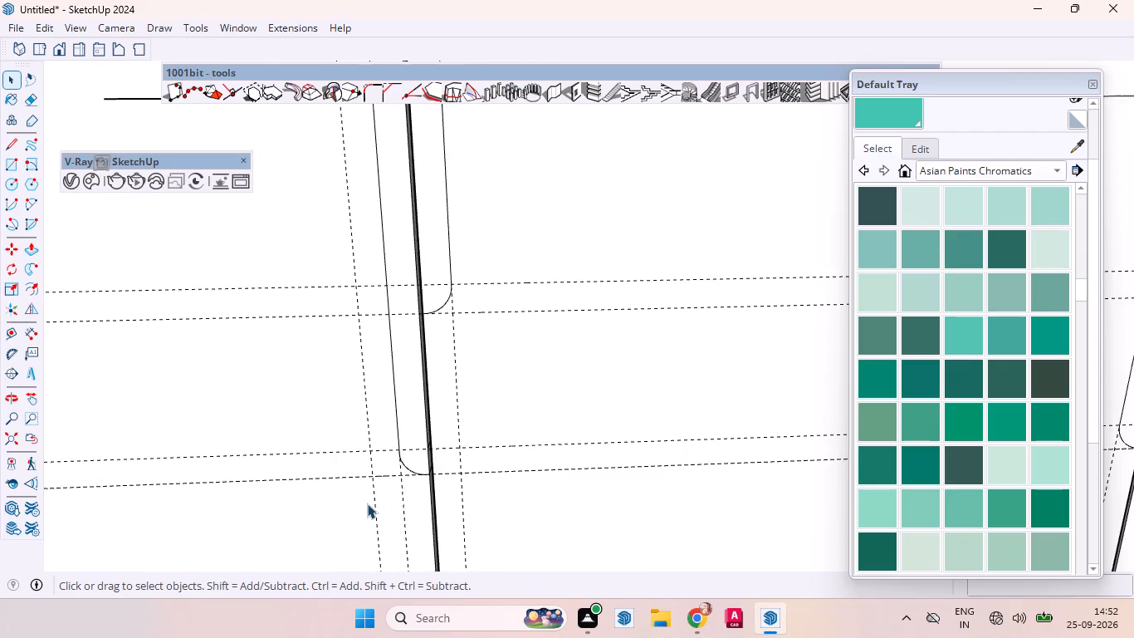
pyautogui.scroll(-14, 367, 503)
pyautogui.scroll(1, 393, 495)
pyautogui.scroll(-2, 393, 495)
pyautogui.scroll(2, 393, 495)
pyautogui.scroll(-2, 392, 495)
pyautogui.scroll(18, 702, 420)
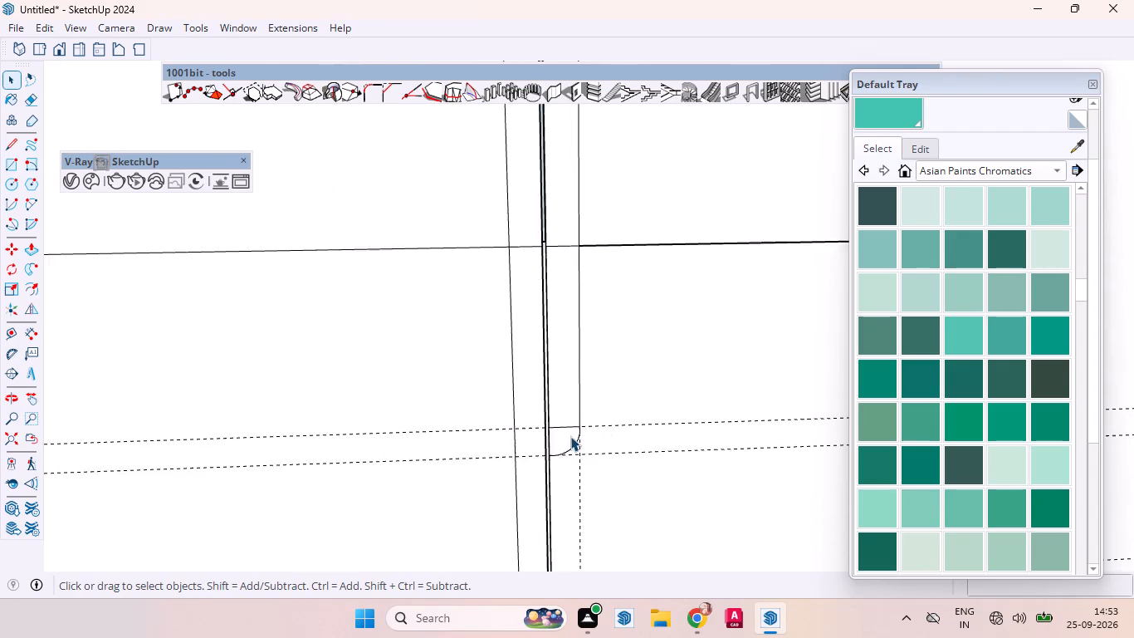
pyautogui.scroll(2, 570, 436)
pyautogui.scroll(-1, 544, 436)
pyautogui.scroll(3, 542, 436)
pyautogui.click(562, 421)
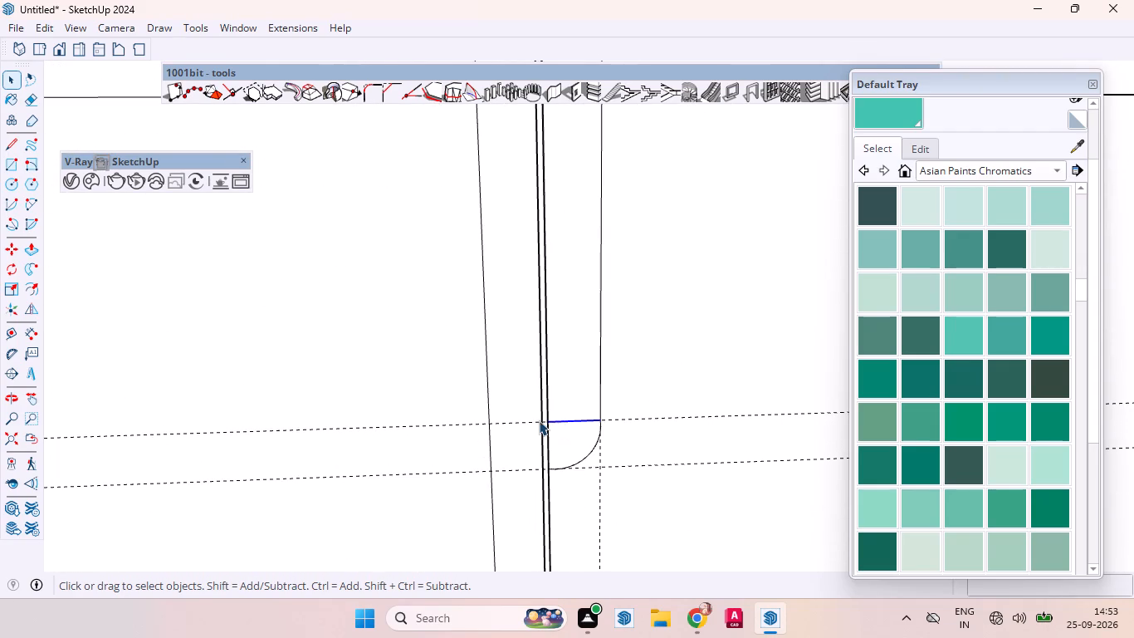
pyautogui.press('Delete')
pyautogui.scroll(11, 549, 418)
pyautogui.scroll(-1, 539, 423)
pyautogui.scroll(3, 539, 423)
pyautogui.click(539, 462)
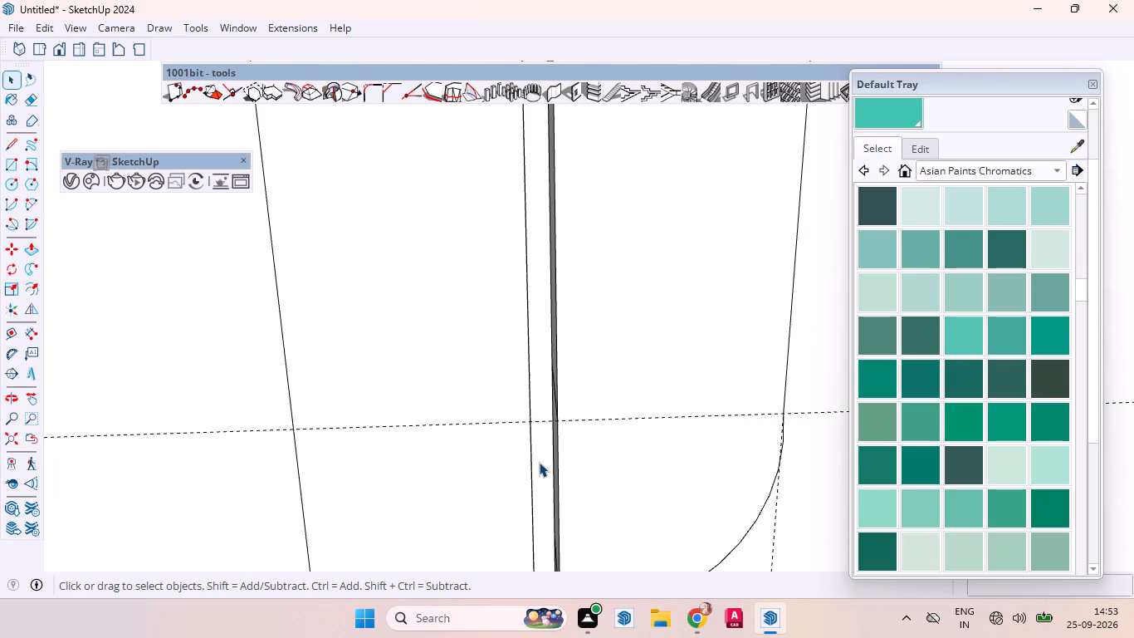
# Push both semicircular handle faces at the first vertical gap 8 mm into the upper doors.
pyautogui.scroll(-5, 557, 464)
pyautogui.scroll(1, 559, 467)
pyautogui.scroll(-13, 560, 468)
pyautogui.scroll(1, 556, 476)
pyautogui.scroll(-4, 557, 476)
pyautogui.scroll(1, 603, 480)
pyautogui.scroll(-8, 604, 480)
pyautogui.scroll(2, 626, 462)
pyautogui.scroll(-7, 628, 461)
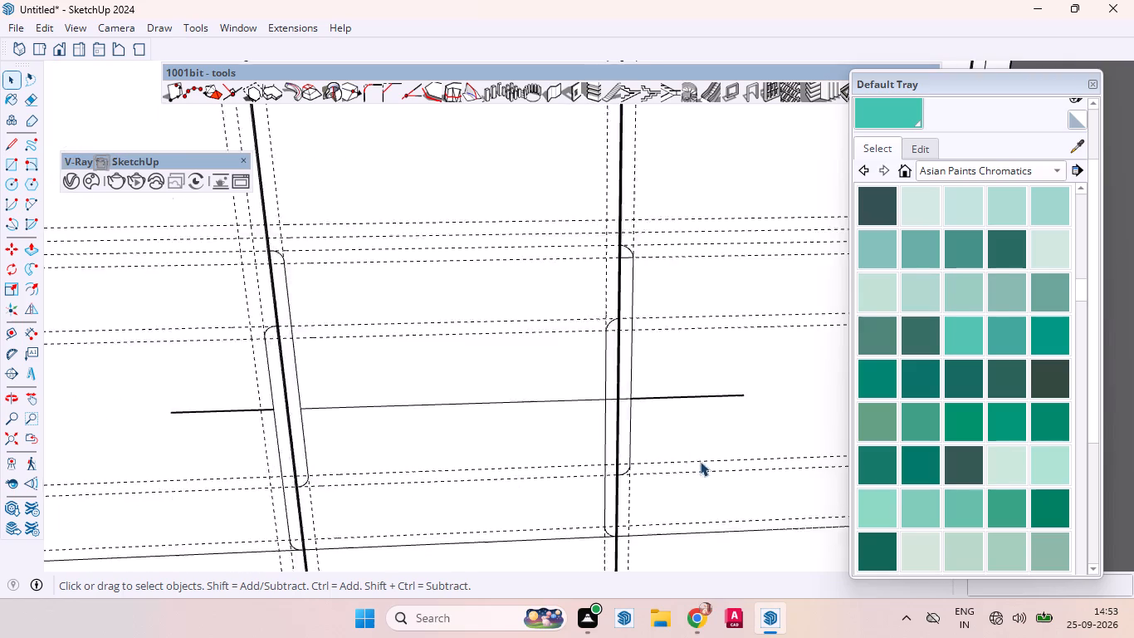
pyautogui.scroll(-10, 700, 461)
pyautogui.scroll(2, 778, 395)
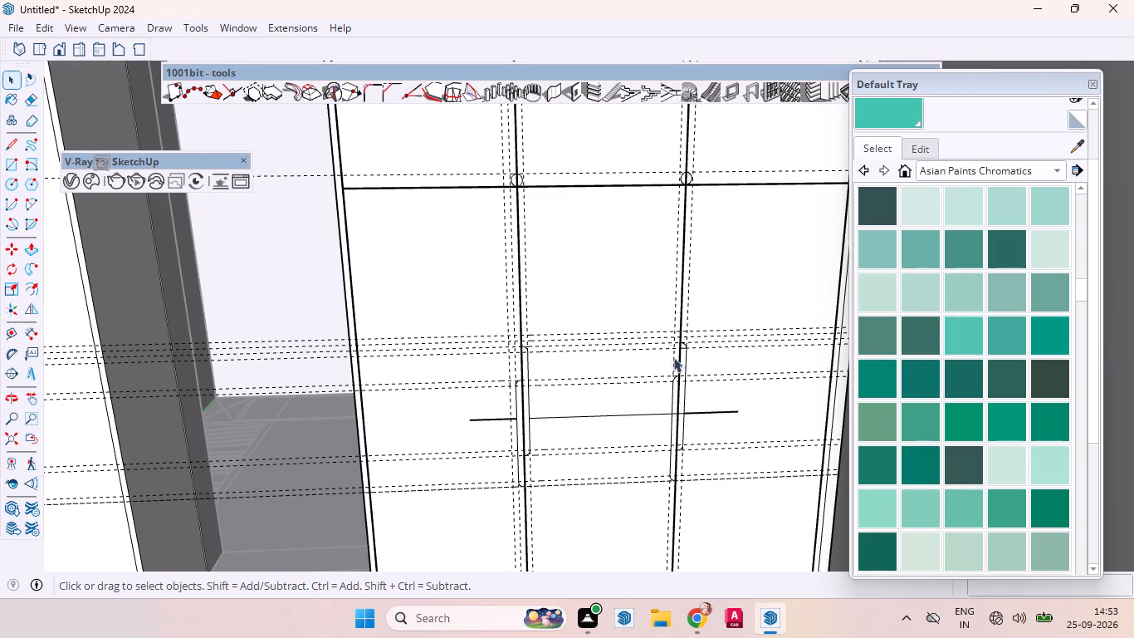
pyautogui.scroll(-3, 729, 382)
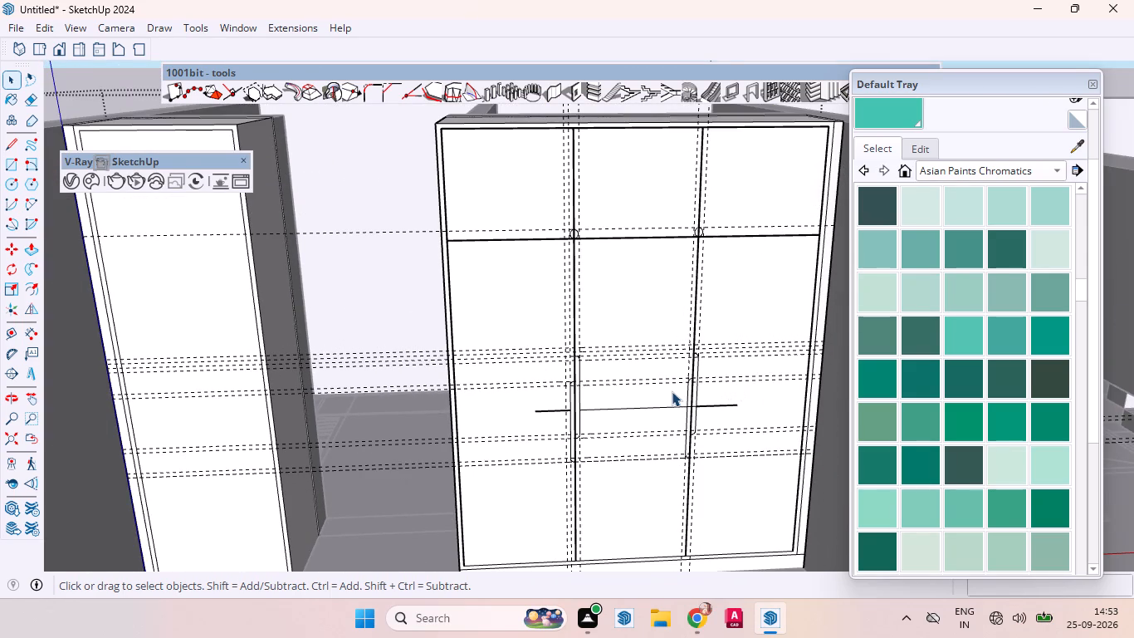
pyautogui.scroll(18, 631, 280)
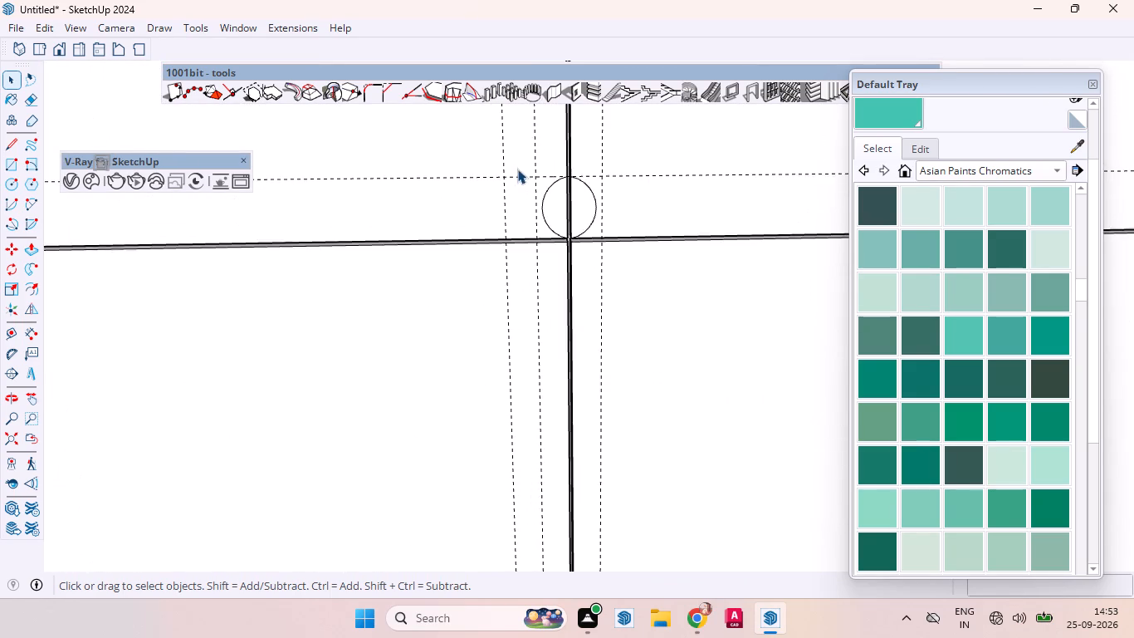
pyautogui.scroll(3, 517, 169)
pyautogui.scroll(-5, 532, 169)
pyautogui.scroll(4, 532, 169)
pyautogui.scroll(-6, 599, 235)
pyautogui.scroll(1, 648, 258)
pyautogui.scroll(-11, 654, 260)
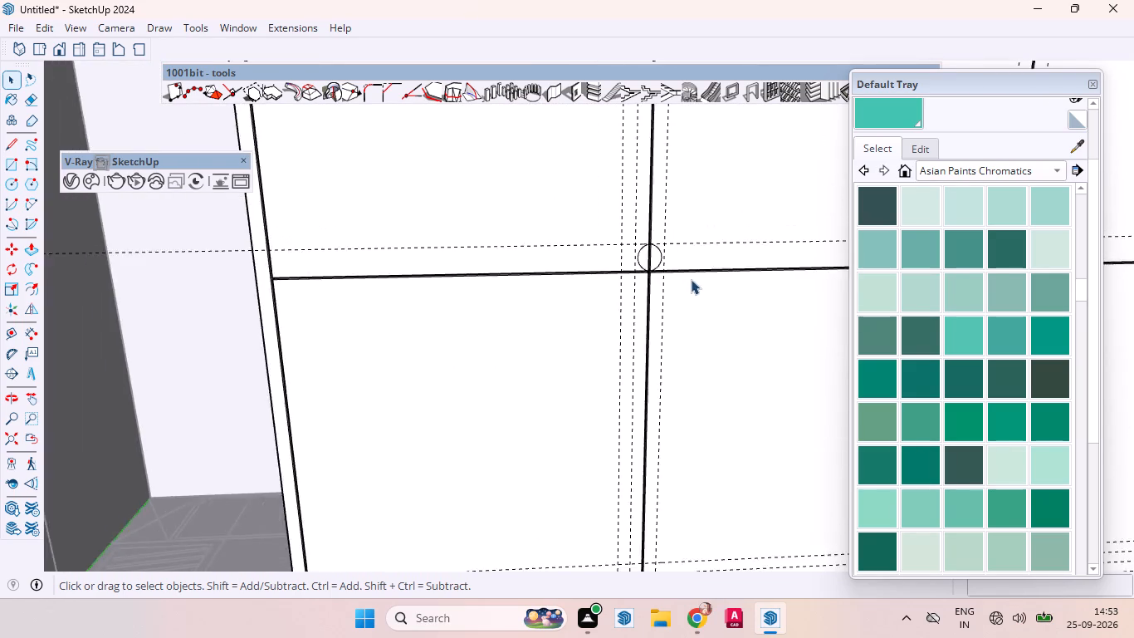
pyautogui.scroll(-8, 691, 279)
pyautogui.scroll(3, 653, 274)
pyautogui.scroll(-6, 651, 272)
pyautogui.scroll(4, 661, 326)
pyautogui.moveTo(641, 331); pyautogui.dragTo(603, 297, button='middle')
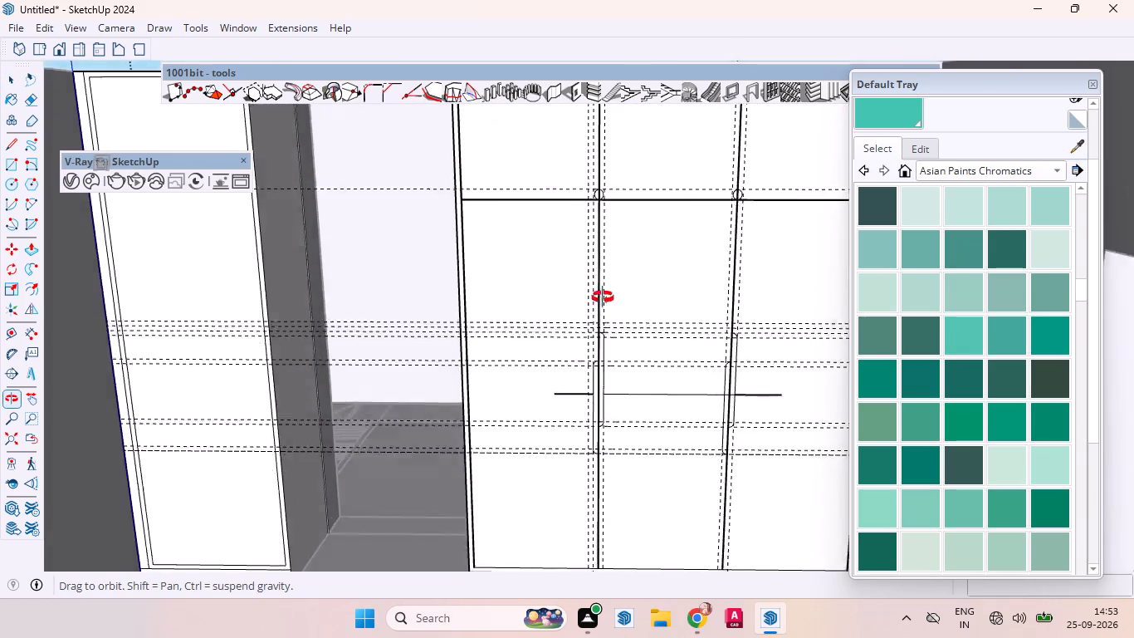
pyautogui.moveTo(603, 297); pyautogui.dragTo(645, 349, button='middle')
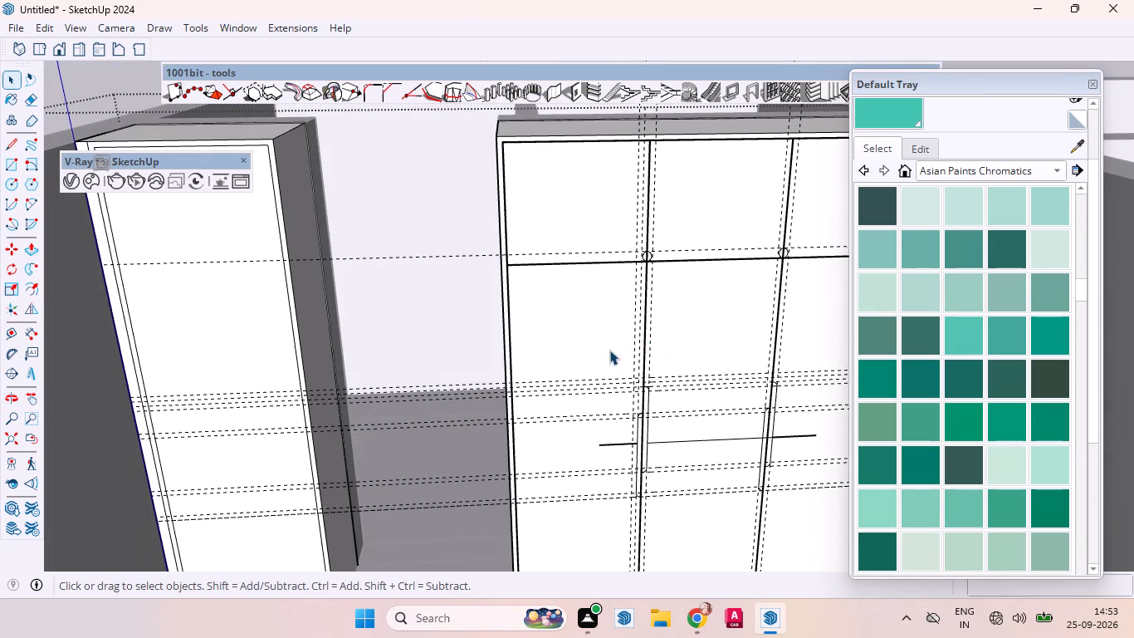
pyautogui.scroll(1, 652, 289)
pyautogui.scroll(-1, 650, 282)
pyautogui.scroll(1, 649, 278)
pyautogui.scroll(-1, 649, 277)
pyautogui.scroll(20, 649, 276)
pyautogui.scroll(8, 649, 276)
pyautogui.scroll(-3, 652, 266)
pyautogui.scroll(6, 652, 266)
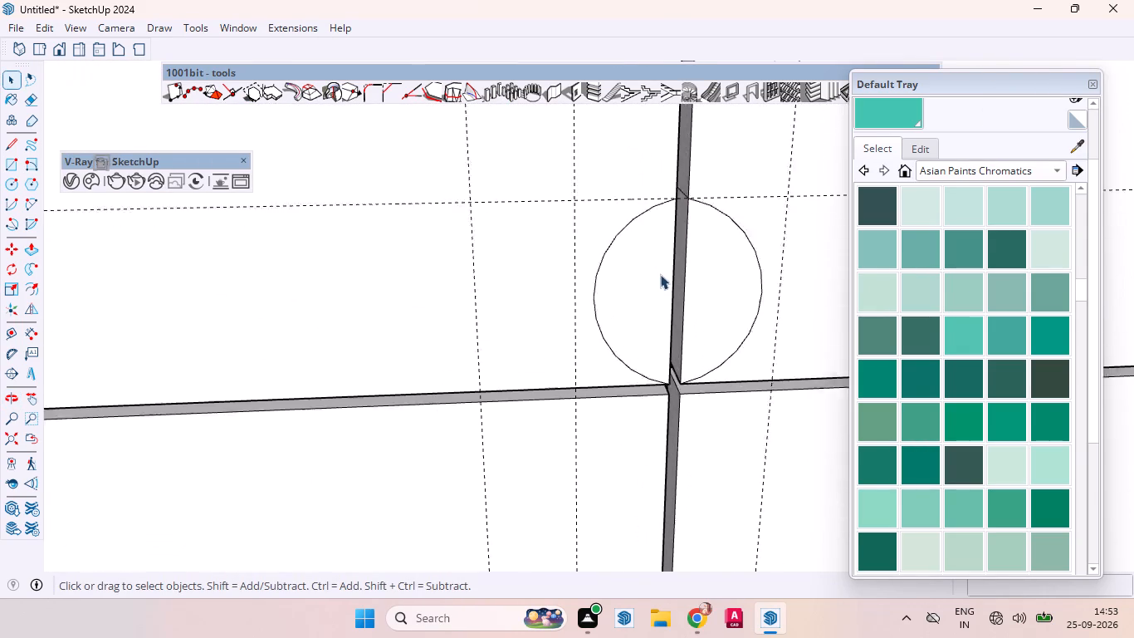
pyautogui.scroll(1, 660, 274)
pyautogui.click(653, 261)
pyautogui.press('p')
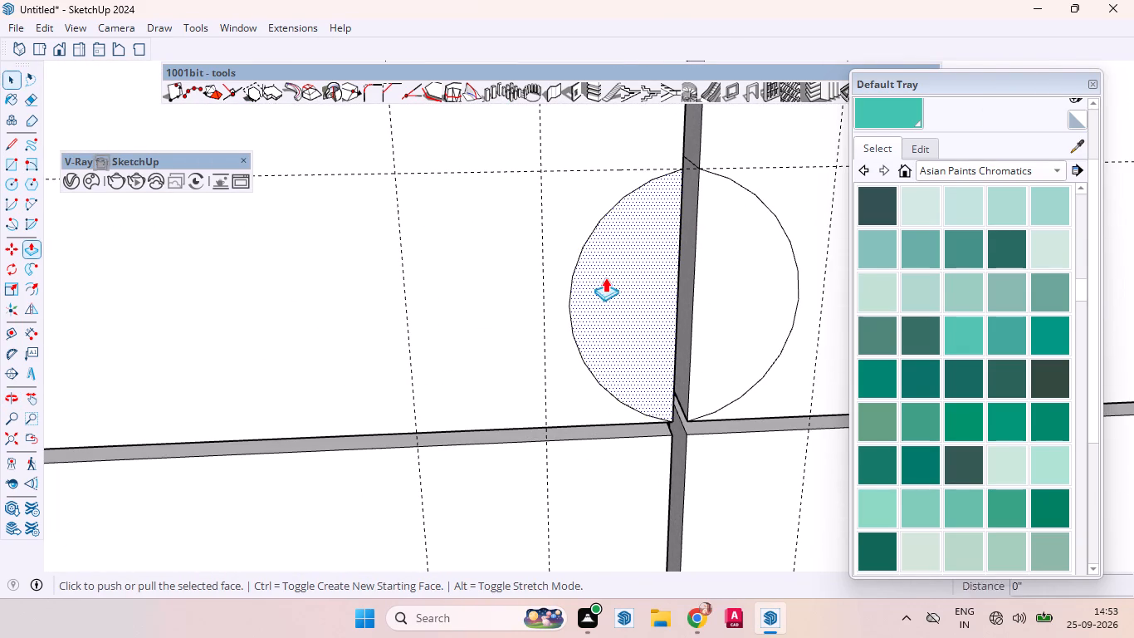
pyautogui.scroll(5, 640, 267)
pyautogui.moveTo(657, 295); pyautogui.dragTo(657, 282)
pyautogui.write('8mm')
pyautogui.press('Return')
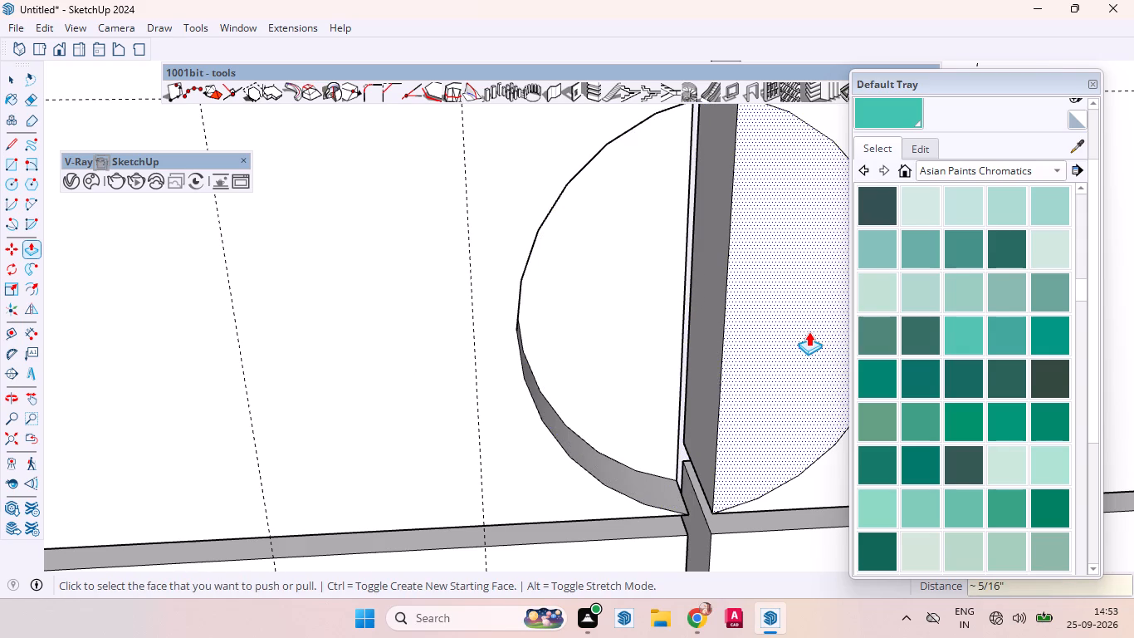
pyautogui.doubleClick(807, 331)
# Repeat the 8 mm push on both long rounded handle outlines beside the first vertical gap.
pyautogui.scroll(-12, 754, 310)
pyautogui.scroll(1, 608, 283)
pyautogui.scroll(-6, 608, 283)
pyautogui.scroll(1, 636, 266)
pyautogui.scroll(-5, 637, 266)
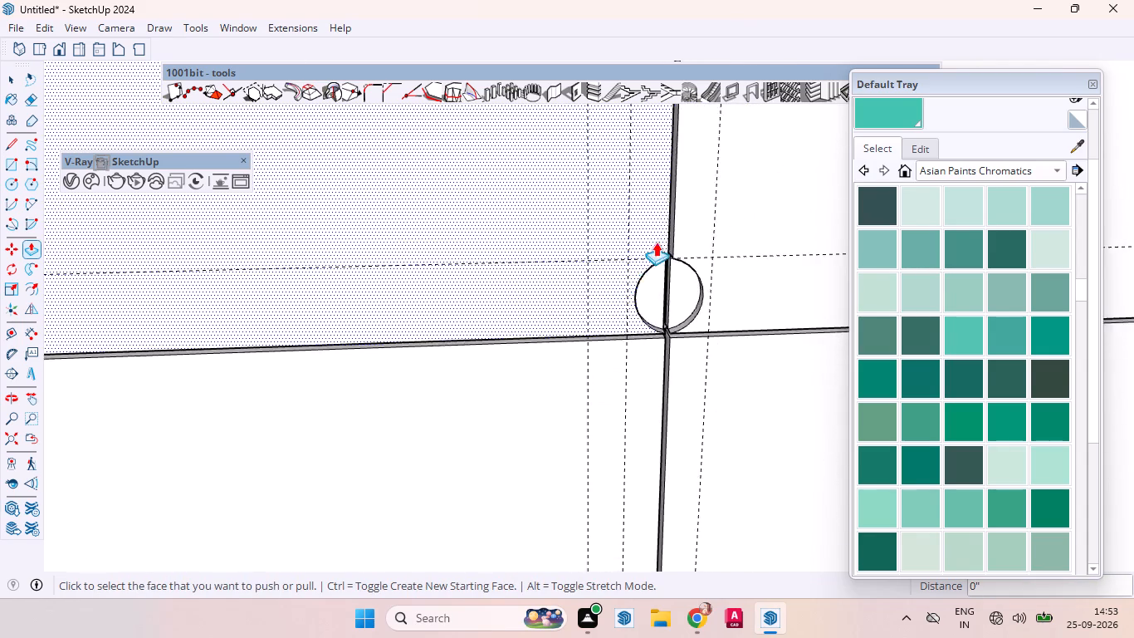
pyautogui.scroll(-9, 656, 242)
pyautogui.scroll(1, 579, 266)
pyautogui.scroll(-12, 579, 267)
pyautogui.scroll(3, 659, 256)
pyautogui.scroll(-9, 659, 256)
pyautogui.scroll(6, 643, 429)
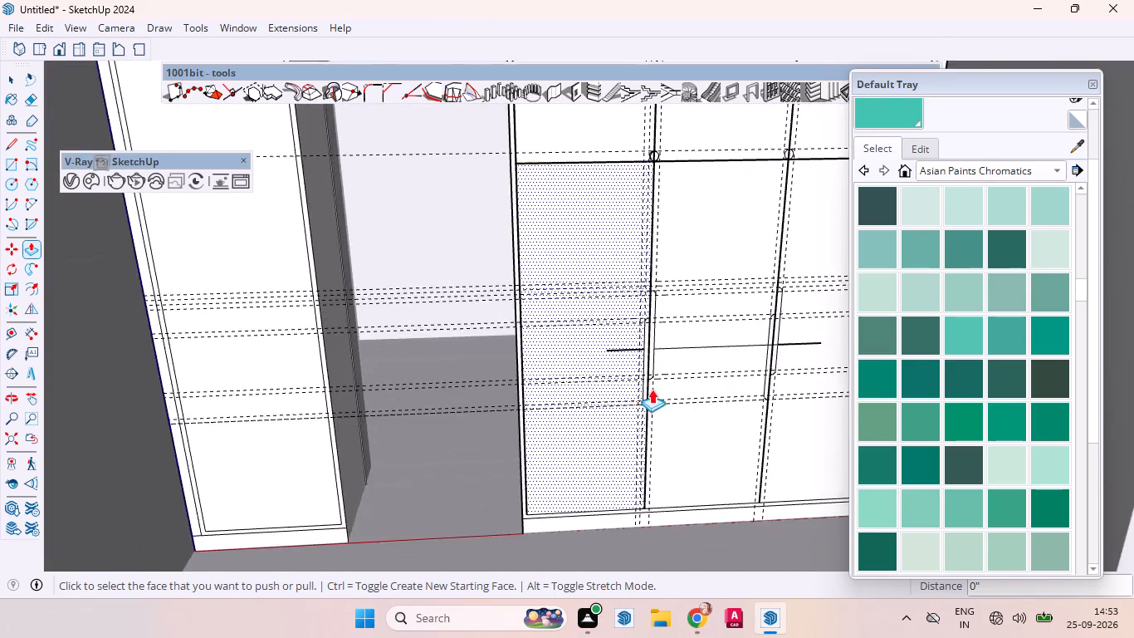
pyautogui.scroll(13, 652, 389)
pyautogui.scroll(-2, 655, 329)
pyautogui.scroll(3, 655, 329)
pyautogui.doubleClick(657, 324)
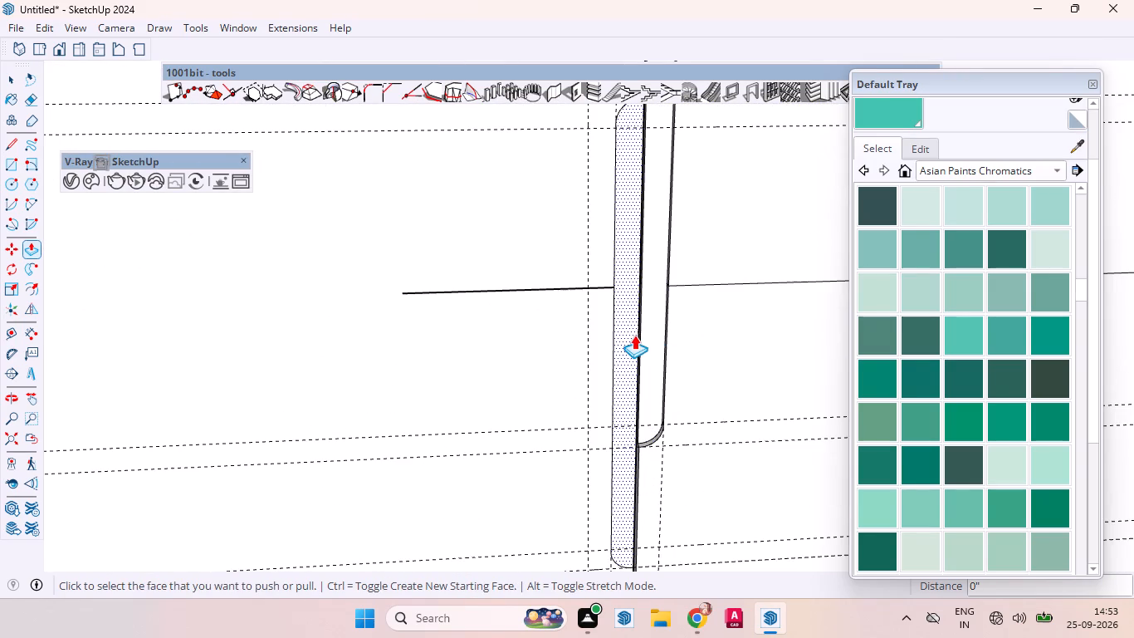
pyautogui.doubleClick(631, 335)
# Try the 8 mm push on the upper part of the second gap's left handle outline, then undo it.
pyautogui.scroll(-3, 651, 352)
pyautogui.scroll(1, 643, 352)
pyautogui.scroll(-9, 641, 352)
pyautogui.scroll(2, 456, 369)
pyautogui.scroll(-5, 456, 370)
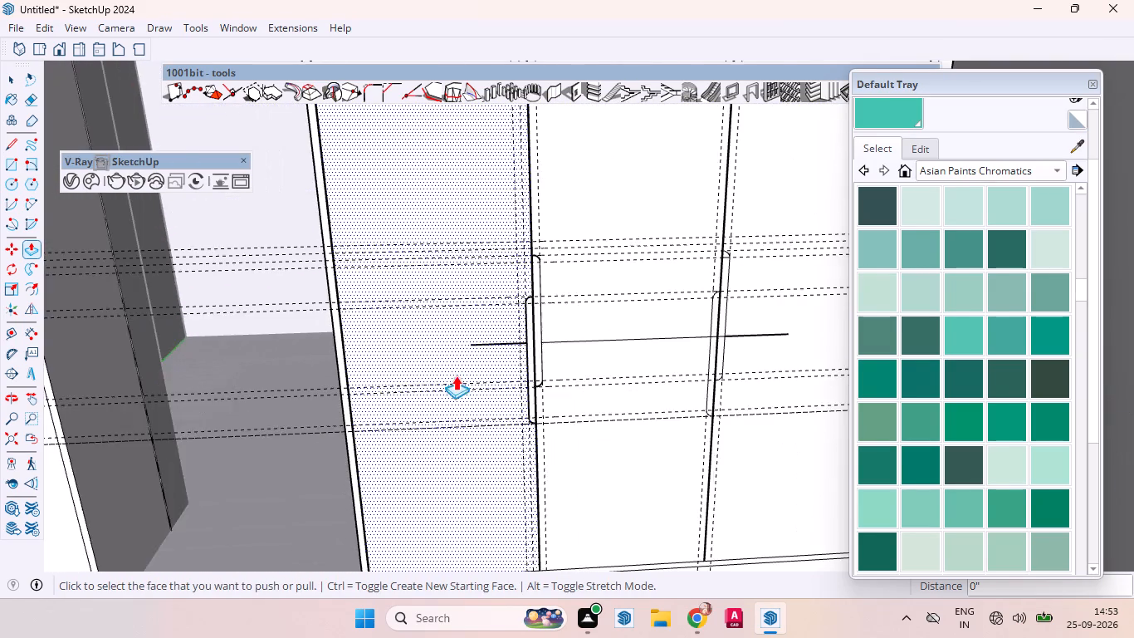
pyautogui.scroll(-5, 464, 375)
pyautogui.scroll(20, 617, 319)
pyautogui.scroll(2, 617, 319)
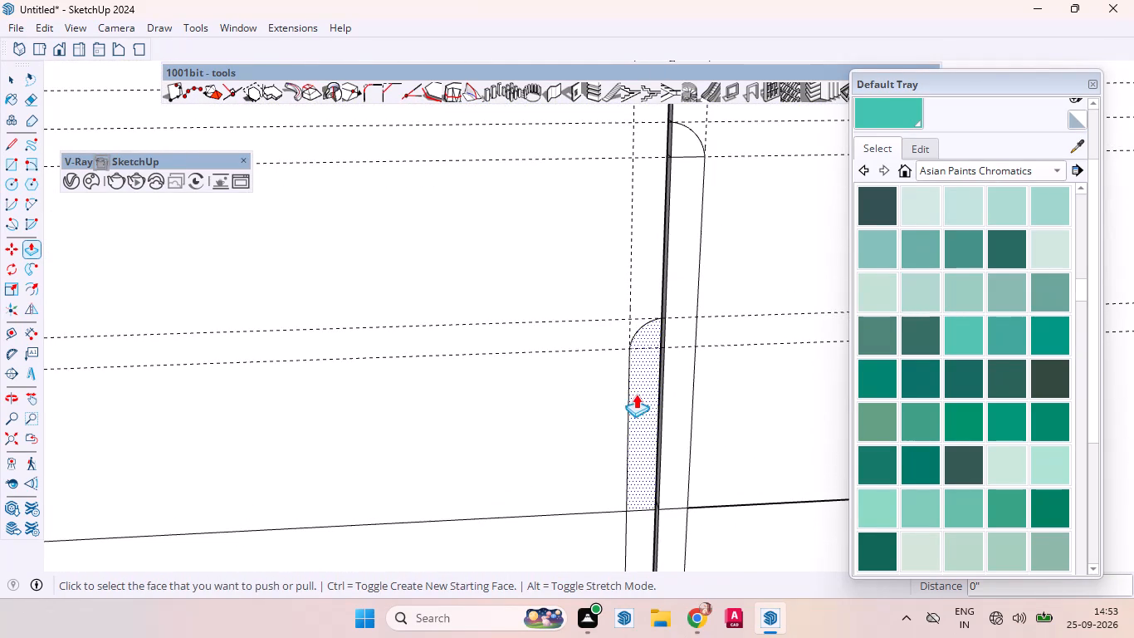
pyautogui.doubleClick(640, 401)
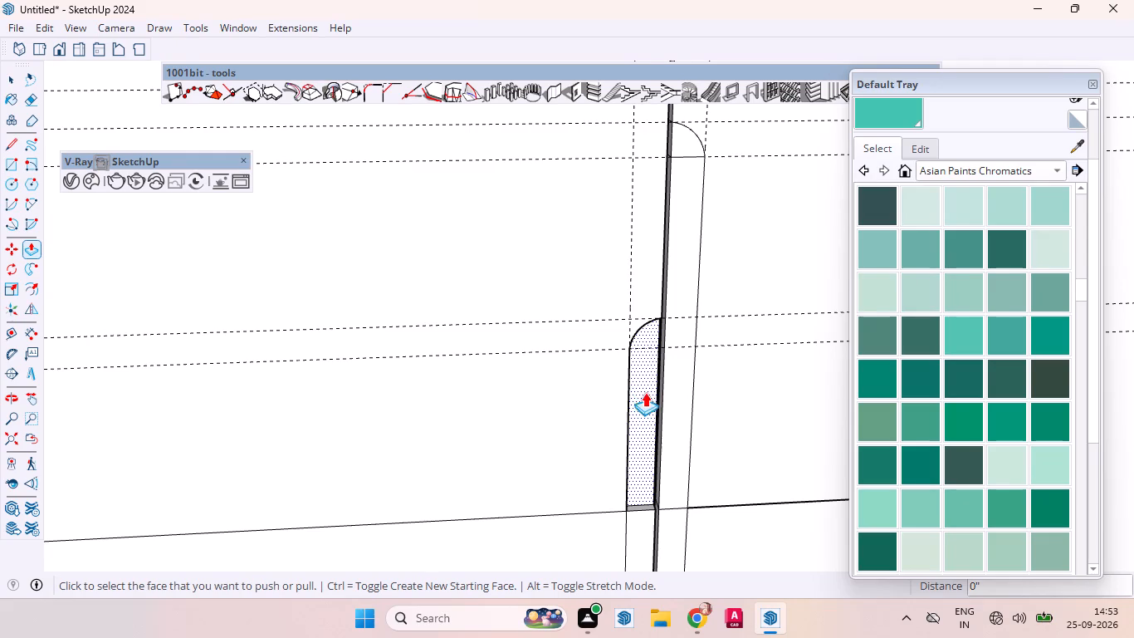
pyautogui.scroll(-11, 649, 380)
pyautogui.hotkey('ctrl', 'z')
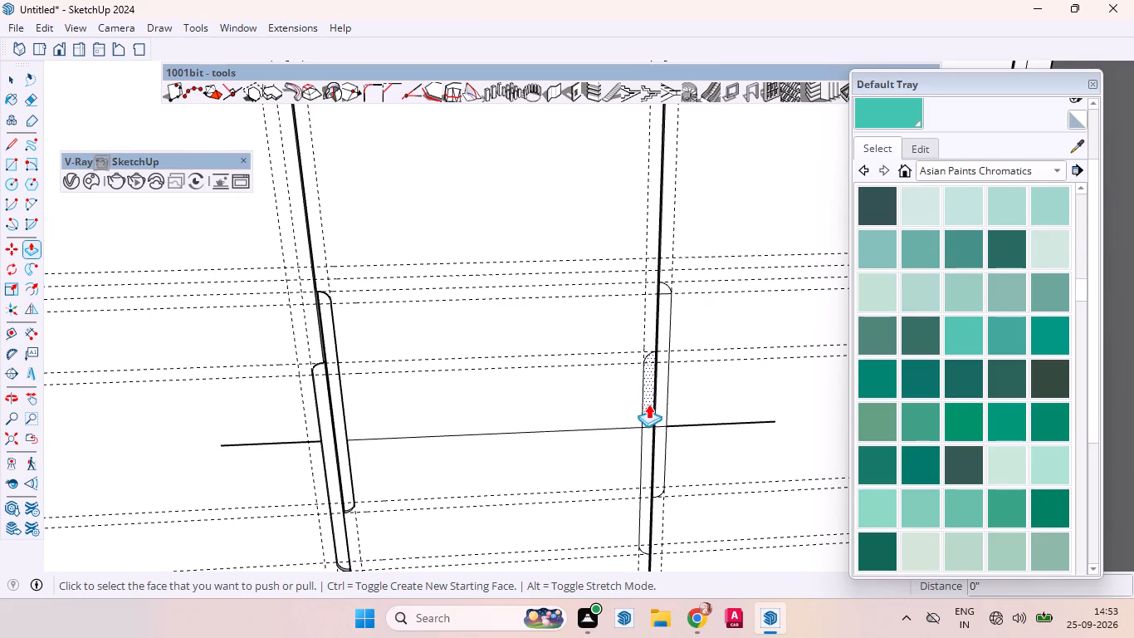
# Delete the horizontal line segments splitting the left and right handle outlines at the second vertical gap.
pyautogui.press('space')
pyautogui.scroll(7, 651, 417)
pyautogui.scroll(-3, 593, 440)
pyautogui.scroll(4, 528, 453)
pyautogui.scroll(-5, 474, 443)
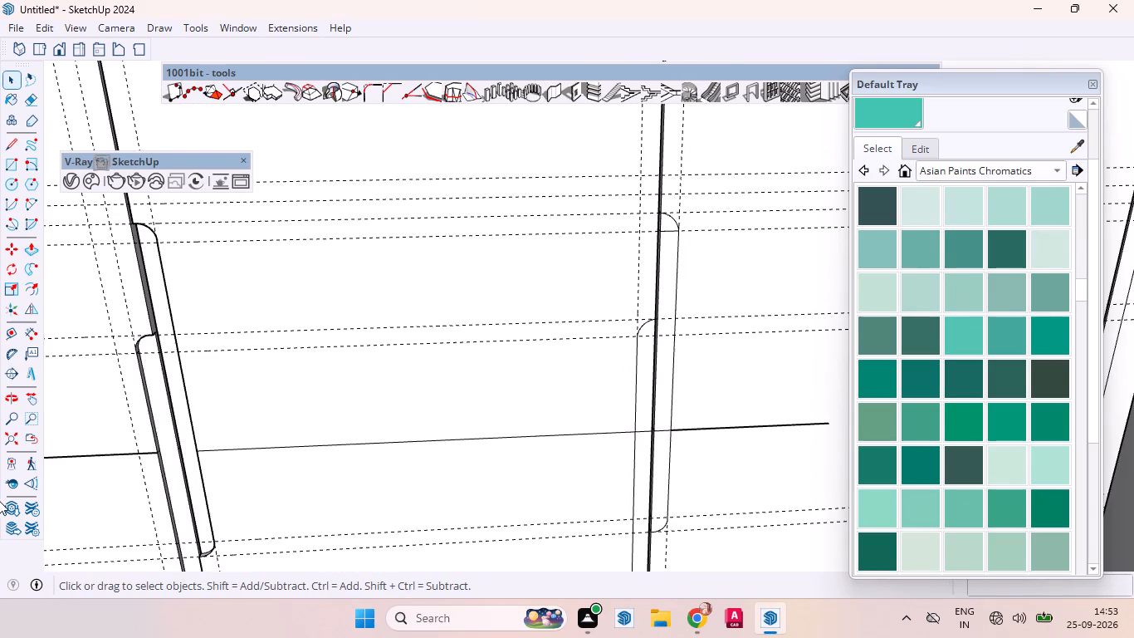
pyautogui.scroll(4, 665, 461)
pyautogui.scroll(-1, 726, 449)
pyautogui.scroll(2, 613, 433)
pyautogui.scroll(-2, 611, 433)
pyautogui.scroll(7, 611, 433)
pyautogui.click(635, 414)
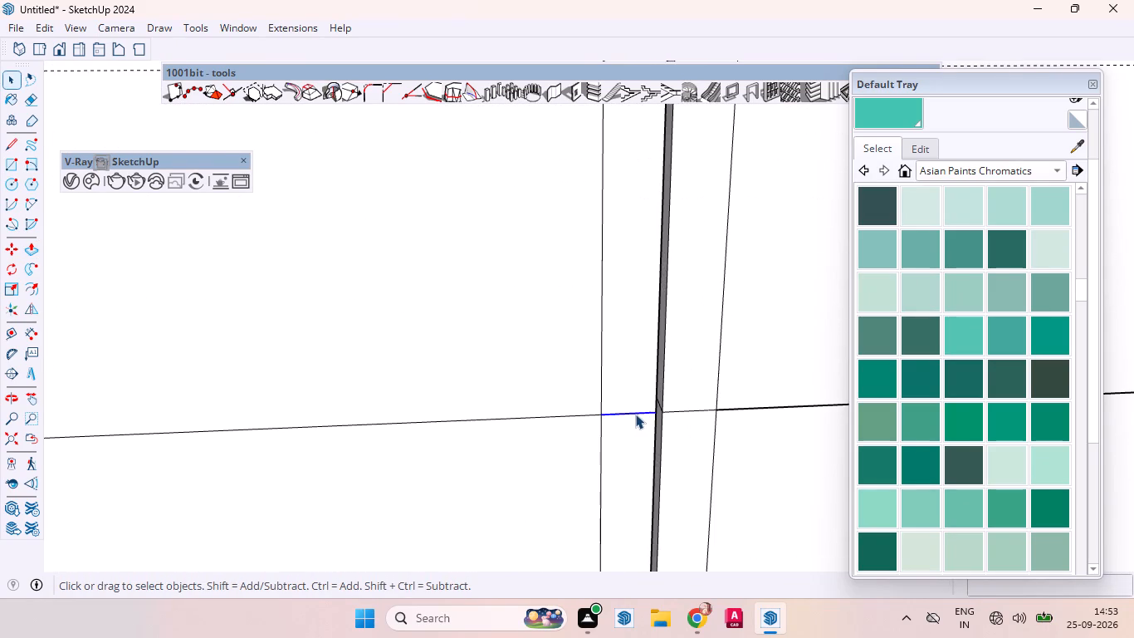
pyautogui.press('Delete')
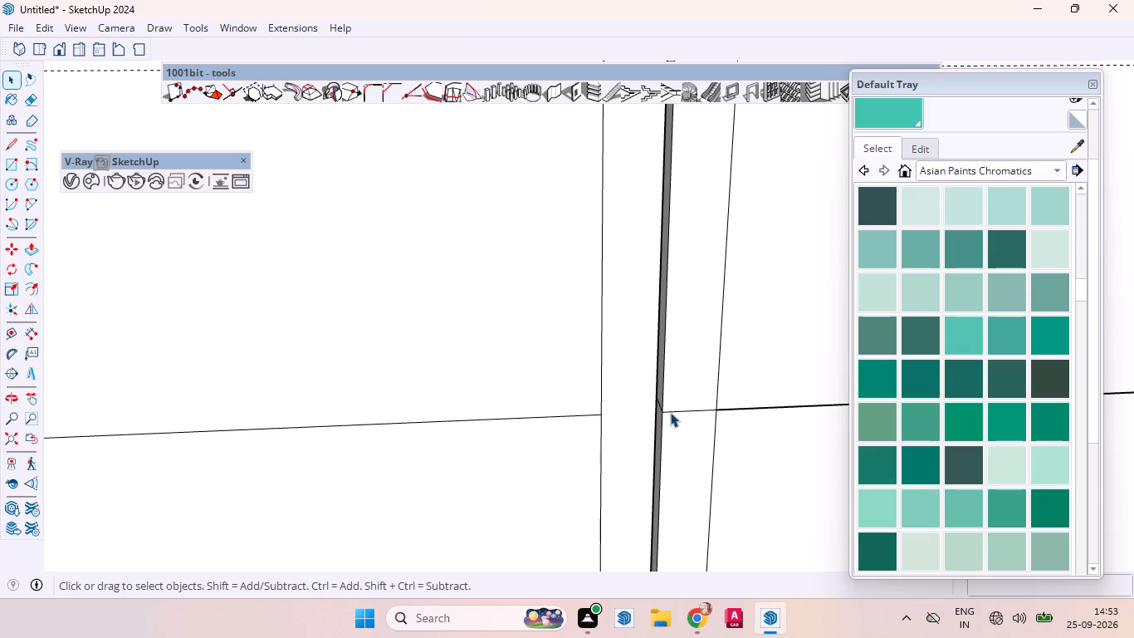
pyautogui.click(670, 412)
pyautogui.press('Delete')
pyautogui.click(671, 421)
# Delete the short line across the upper rounded end of the second gap's right handle outline and select the merged face.
pyautogui.scroll(-2, 705, 449)
pyautogui.scroll(1, 707, 444)
pyautogui.scroll(-2, 707, 443)
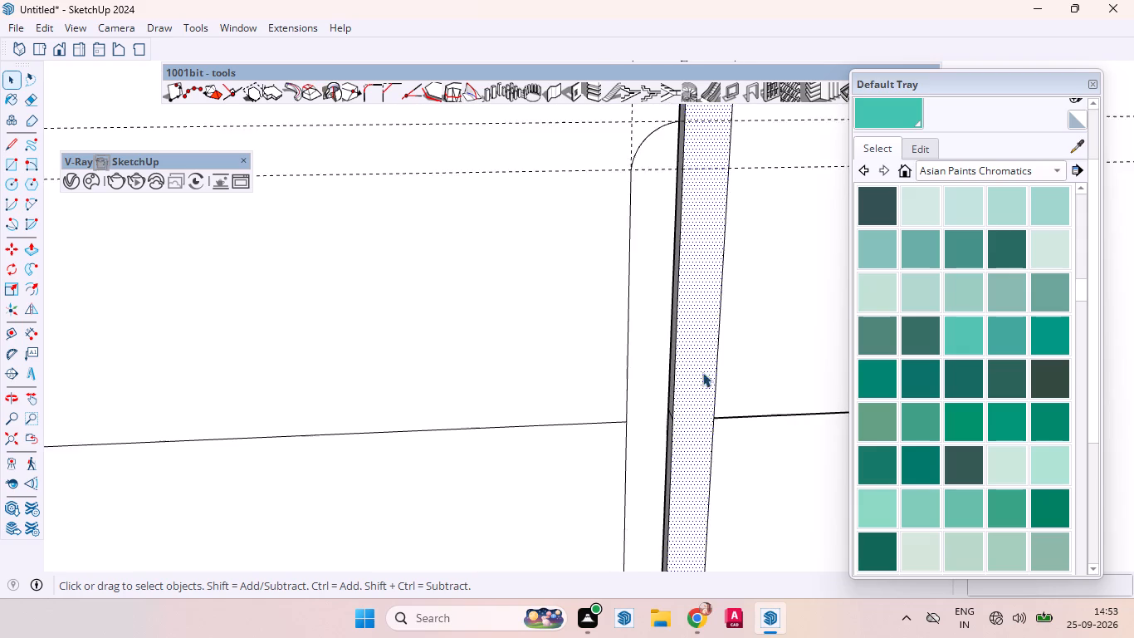
pyautogui.scroll(-2, 702, 372)
pyautogui.scroll(1, 705, 365)
pyautogui.scroll(-12, 706, 365)
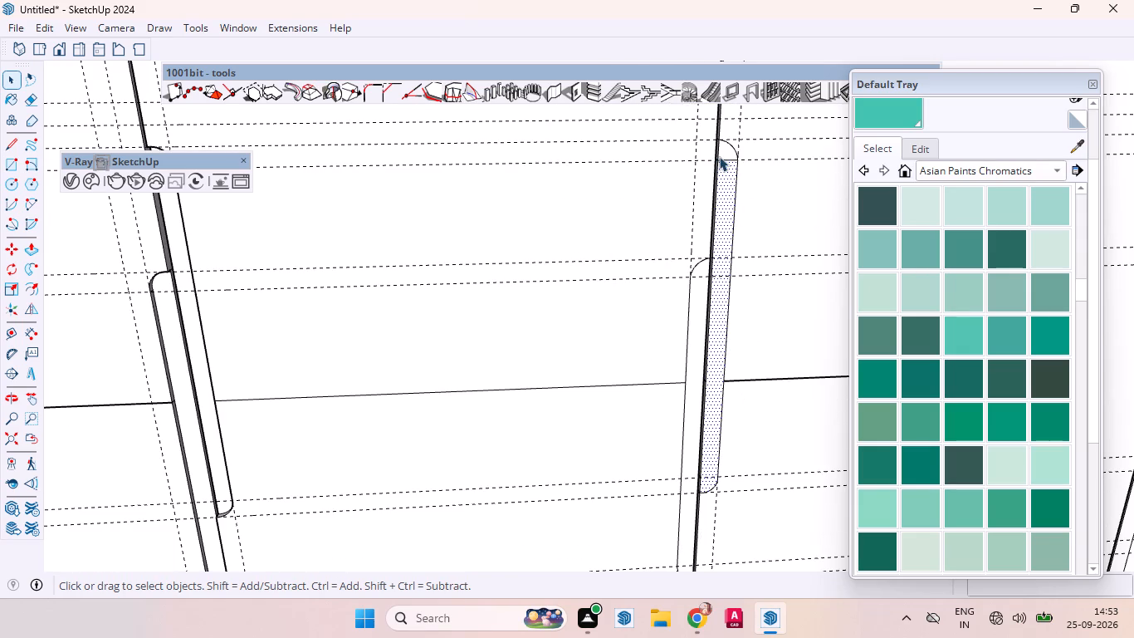
pyautogui.scroll(5, 723, 156)
pyautogui.click(733, 160)
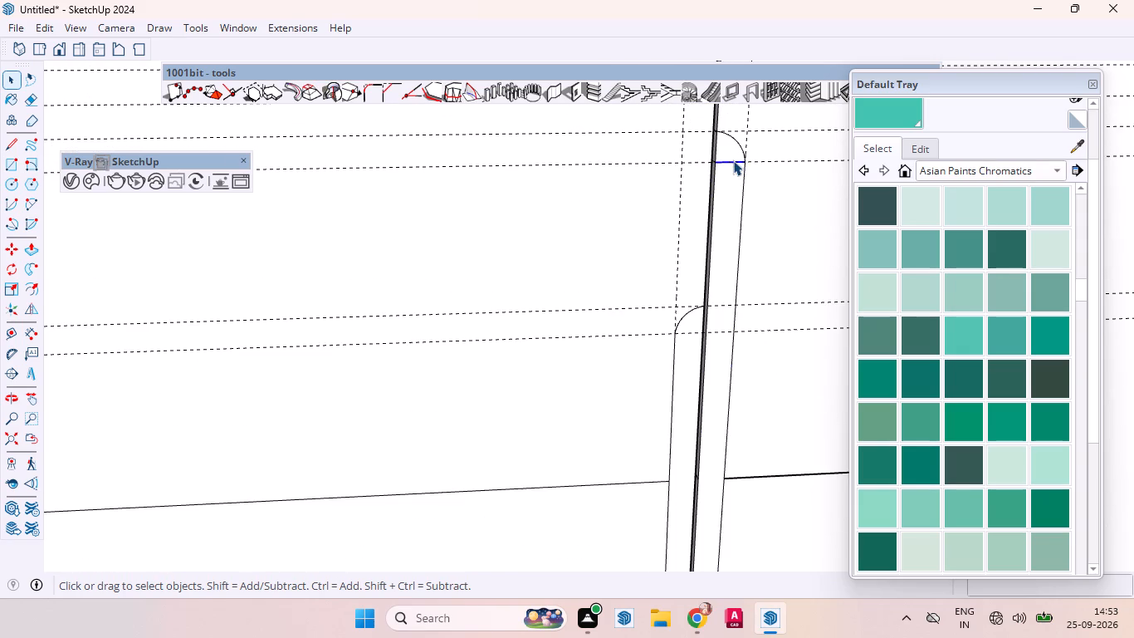
pyautogui.press('Delete')
pyautogui.click(733, 187)
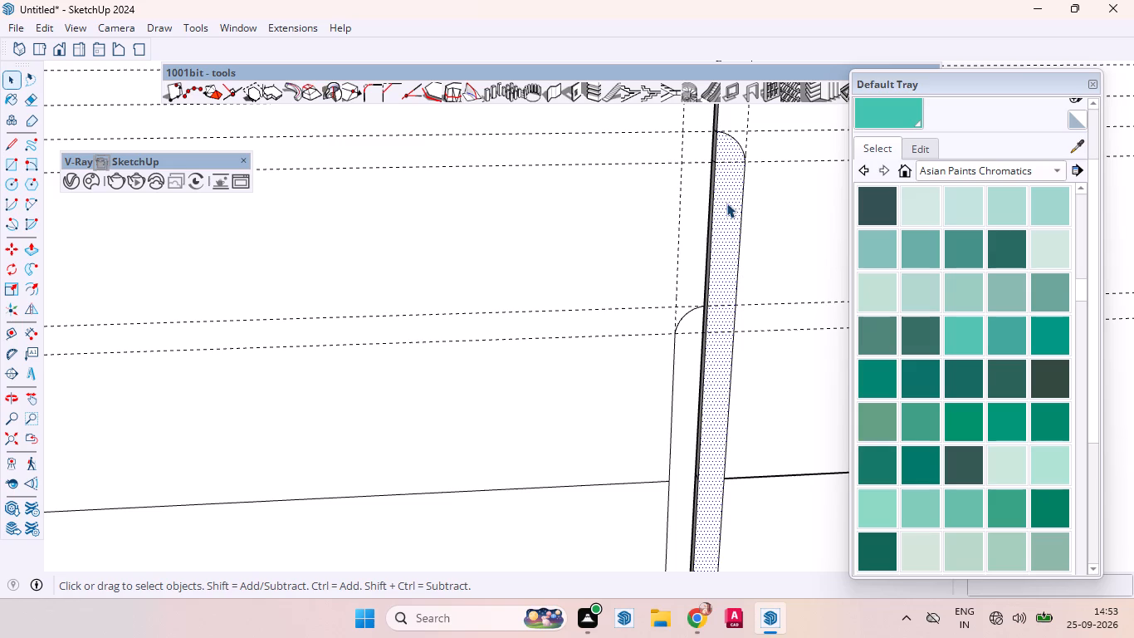
# Repeat the 8 mm push on the right and left long rounded handle outlines beside the second vertical gap.
pyautogui.press('p')
pyautogui.doubleClick(728, 212)
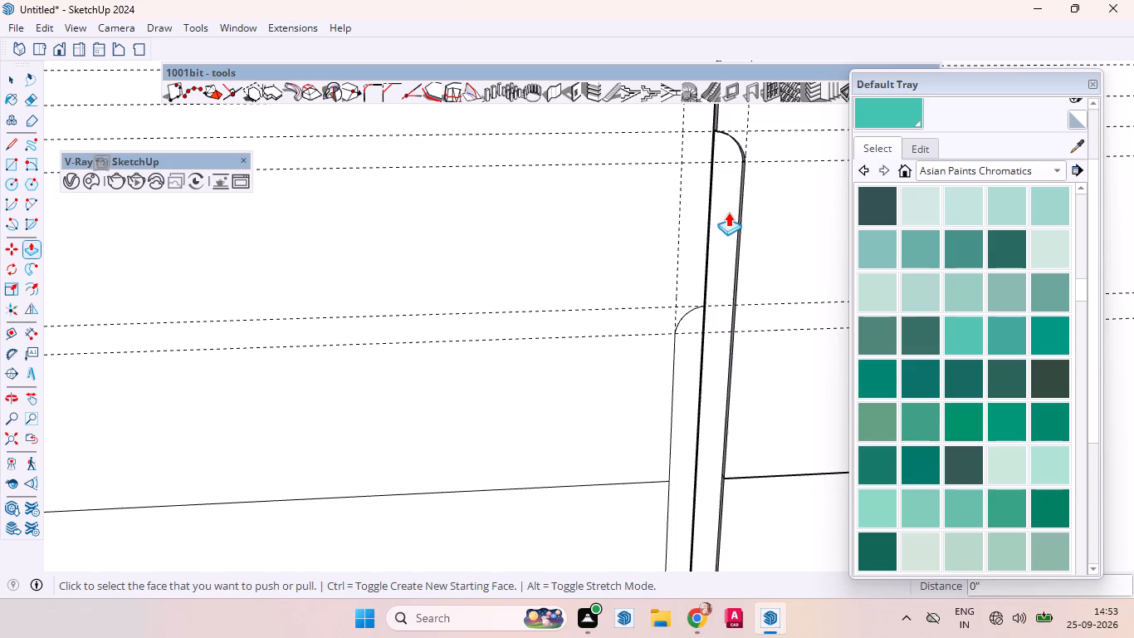
pyautogui.scroll(-7, 727, 197)
pyautogui.scroll(1, 730, 170)
pyautogui.scroll(-5, 730, 169)
pyautogui.scroll(7, 721, 252)
pyautogui.scroll(-1, 721, 259)
pyautogui.scroll(3, 721, 259)
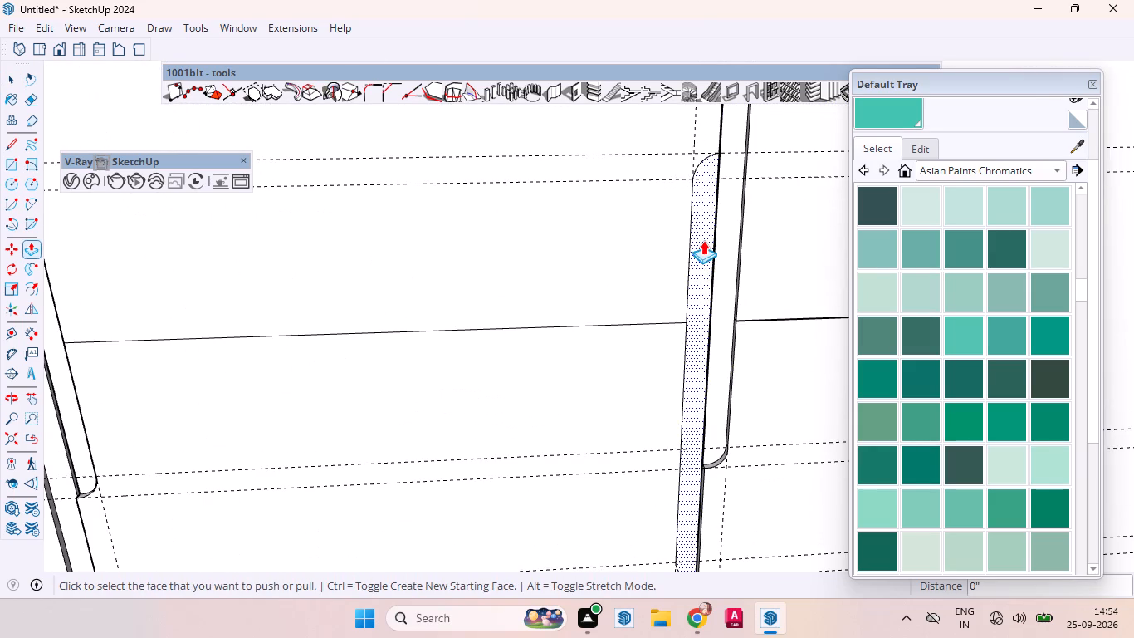
pyautogui.doubleClick(703, 240)
pyautogui.scroll(-18, 719, 212)
pyautogui.scroll(-11, 697, 384)
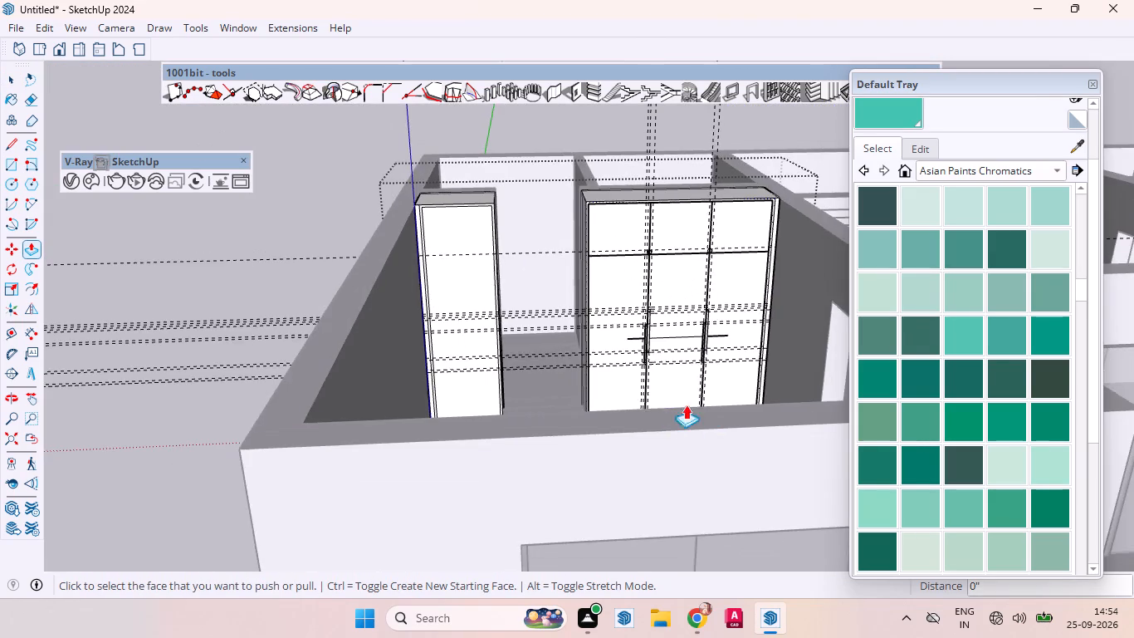
# Repeat the 8 mm push on both halves of the circular handle outline above the second gap's horizontal crossing.
pyautogui.scroll(1, 721, 217)
pyautogui.scroll(-2, 718, 215)
pyautogui.scroll(18, 718, 215)
pyautogui.scroll(-2, 697, 281)
pyautogui.scroll(20, 695, 282)
pyautogui.scroll(3, 695, 282)
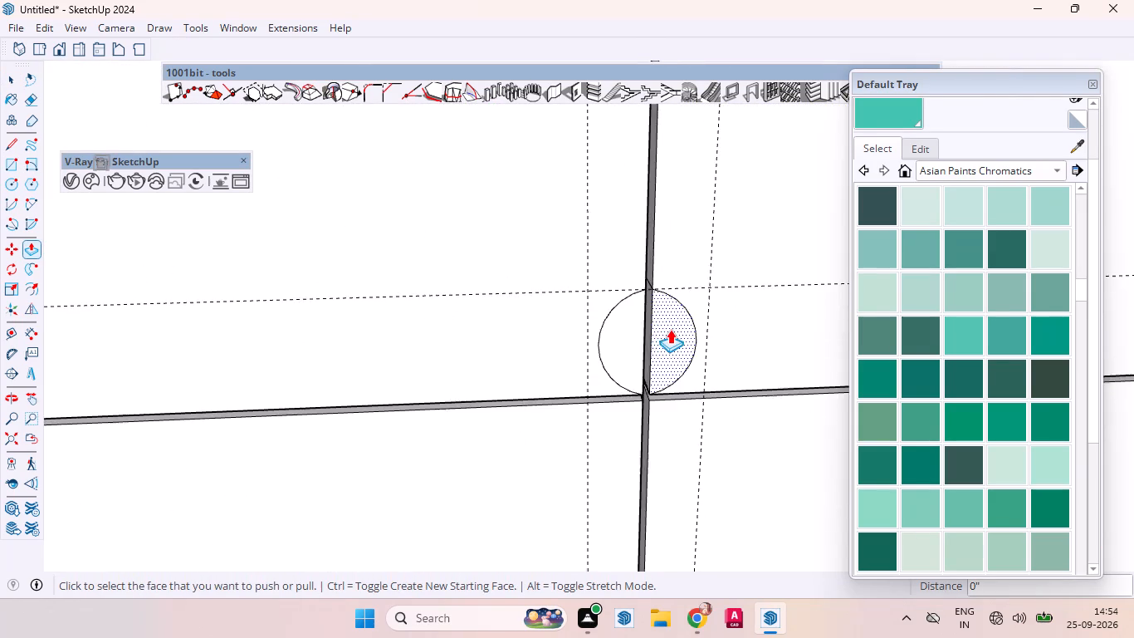
pyautogui.doubleClick(669, 327)
pyautogui.doubleClick(623, 321)
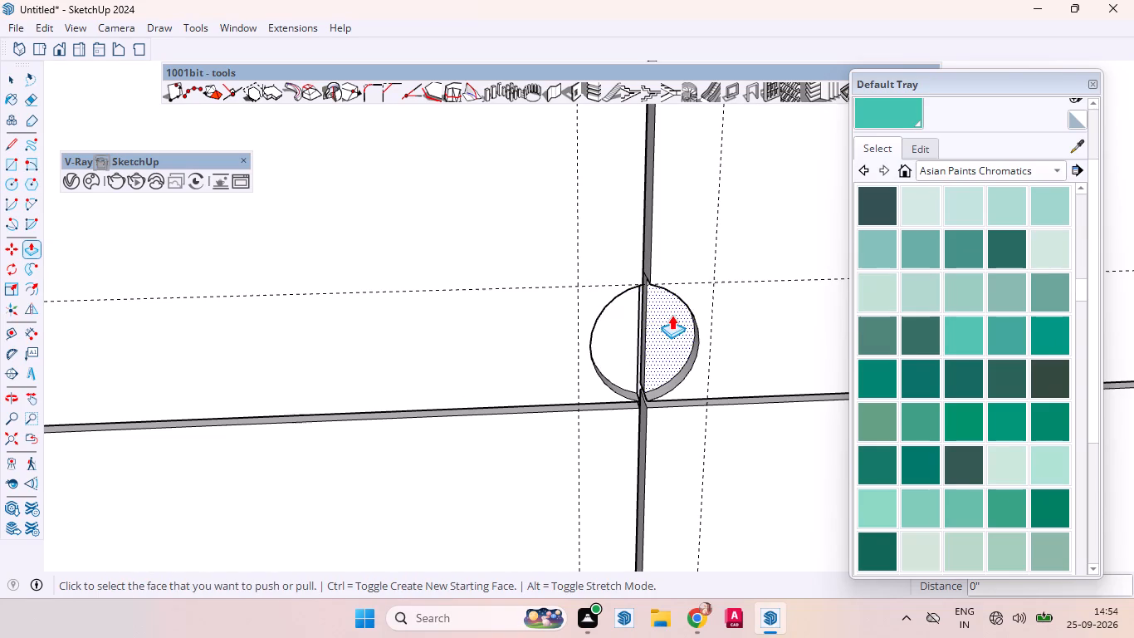
pyautogui.press('space')
# Delete all the vertical and horizontal guide lines running through the wardrobe and house model.
pyautogui.scroll(-8, 639, 297)
pyautogui.scroll(1, 635, 259)
pyautogui.scroll(-20, 642, 256)
pyautogui.scroll(-9, 642, 256)
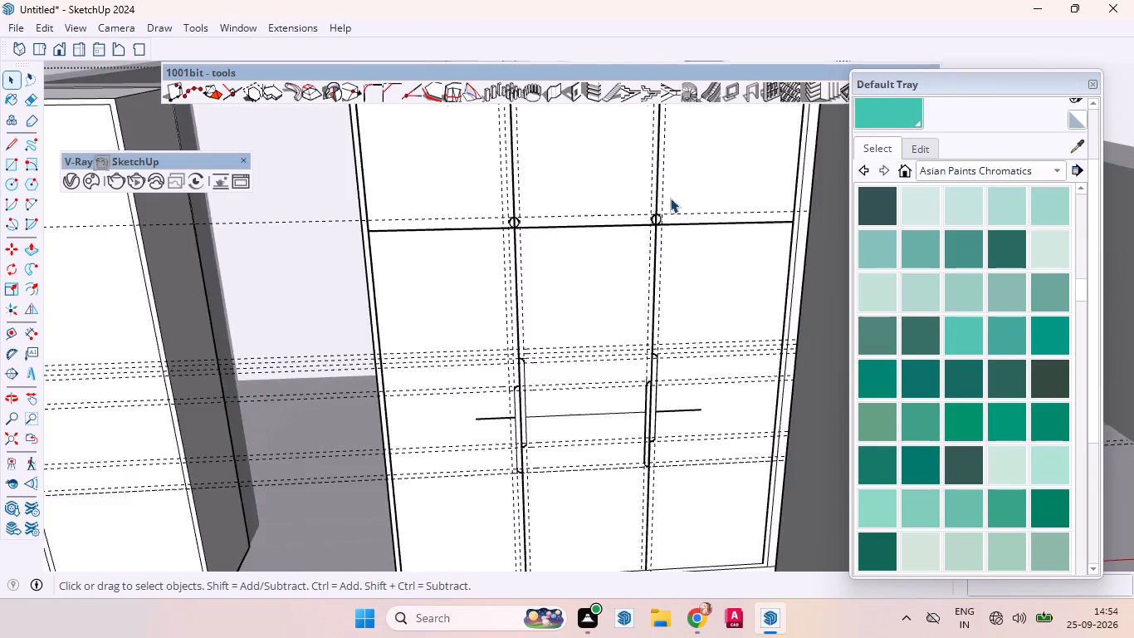
pyautogui.scroll(-14, 670, 198)
pyautogui.scroll(-14, 610, 263)
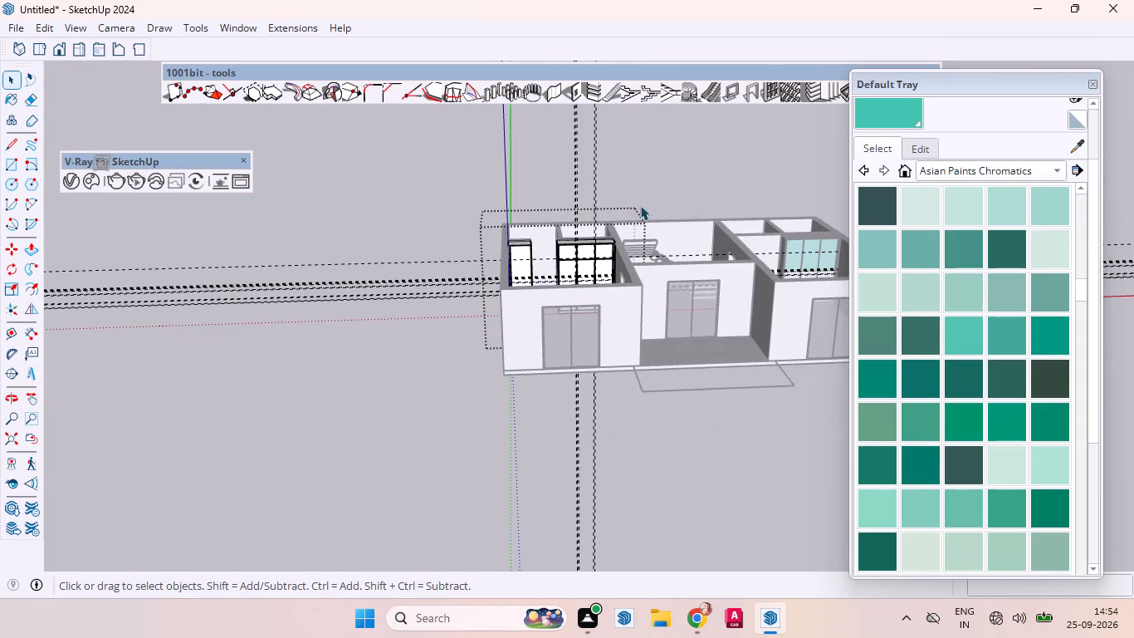
pyautogui.moveTo(624, 180); pyautogui.dragTo(525, 131)
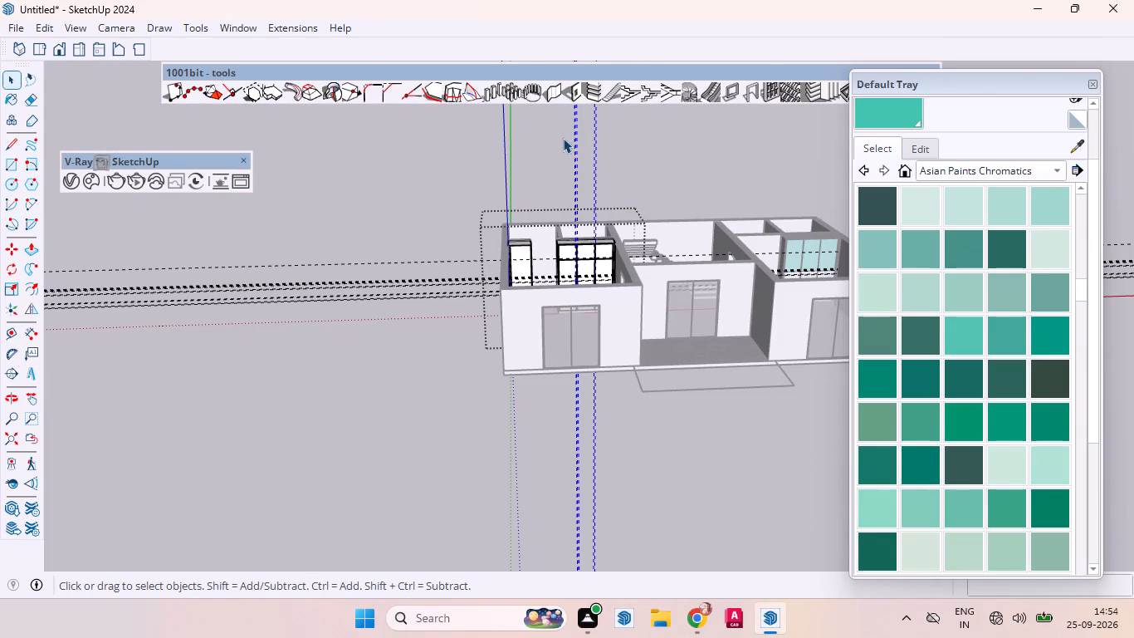
pyautogui.press('Delete')
pyautogui.moveTo(358, 418); pyautogui.dragTo(289, 225)
pyautogui.press('Delete')
pyautogui.click(384, 325)
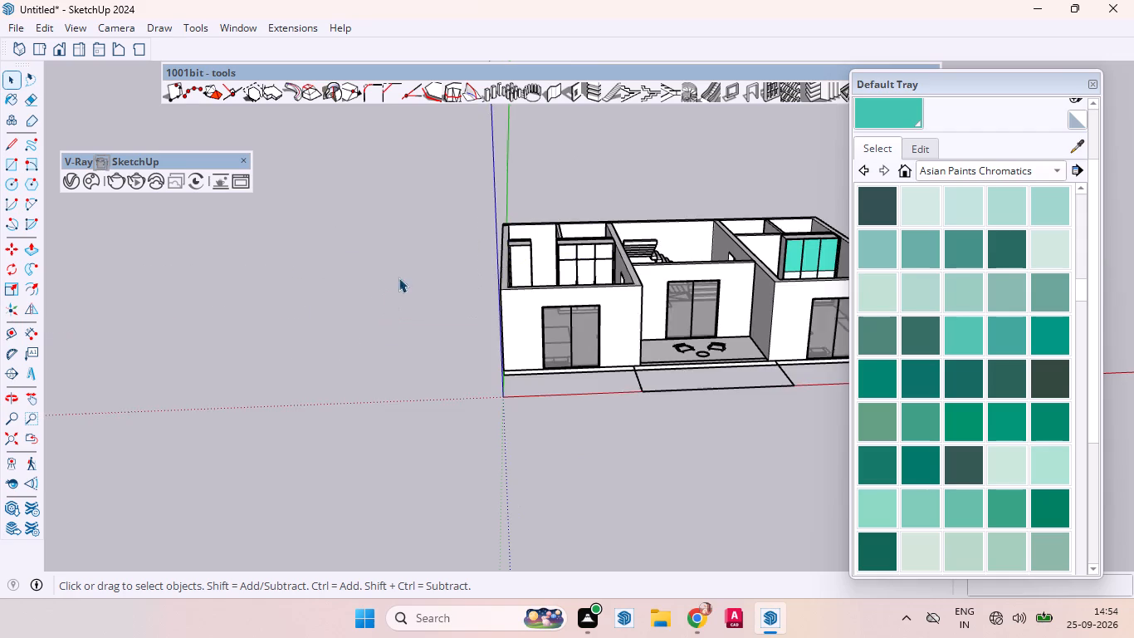
# Delete the three leftover horizontal line segments crossing the wardrobe doors at the long handles' mid-height.
pyautogui.scroll(16, 527, 263)
pyautogui.scroll(-1, 536, 301)
pyautogui.scroll(6, 536, 301)
pyautogui.scroll(-2, 536, 302)
pyautogui.scroll(3, 536, 302)
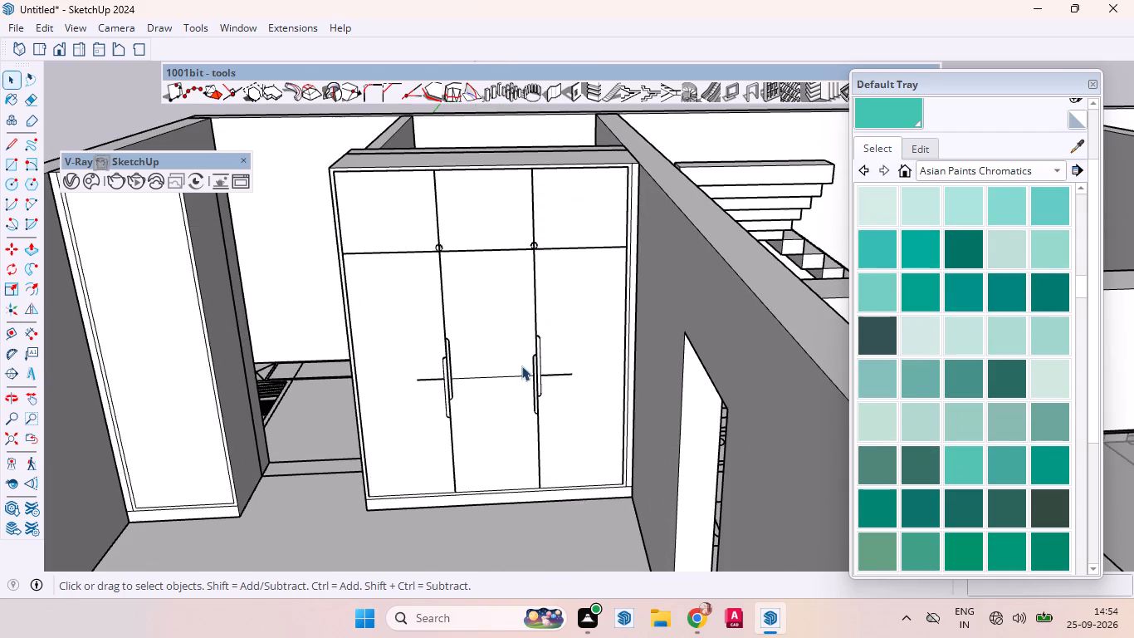
pyautogui.scroll(1, 457, 391)
pyautogui.scroll(-3, 457, 391)
pyautogui.scroll(16, 457, 391)
pyautogui.scroll(-1, 477, 366)
pyautogui.scroll(1, 479, 366)
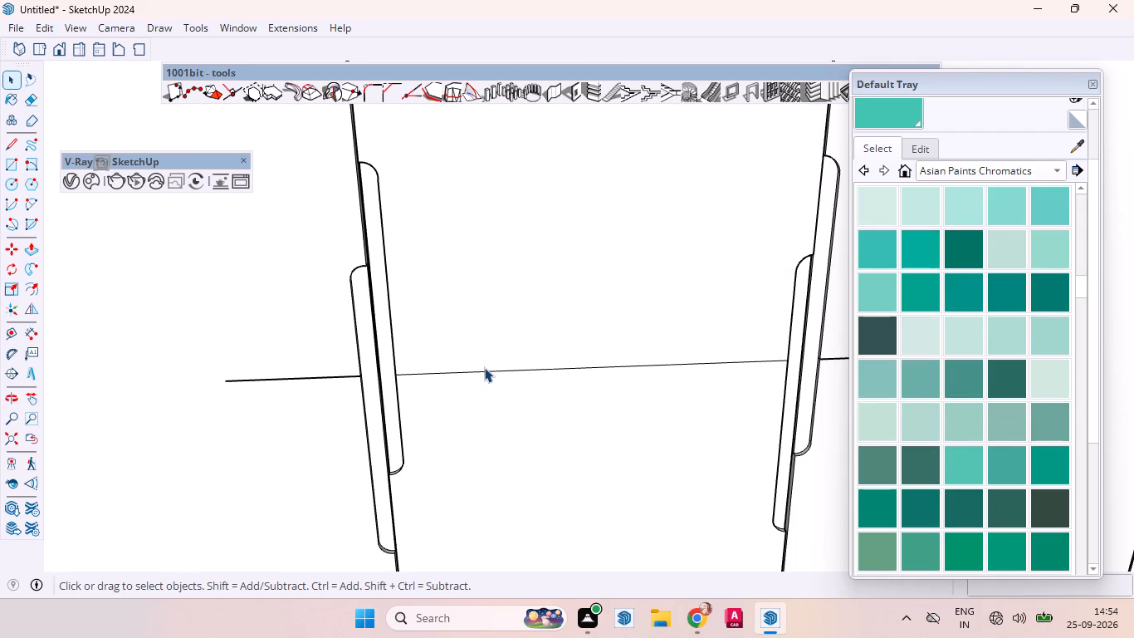
pyautogui.click(484, 371)
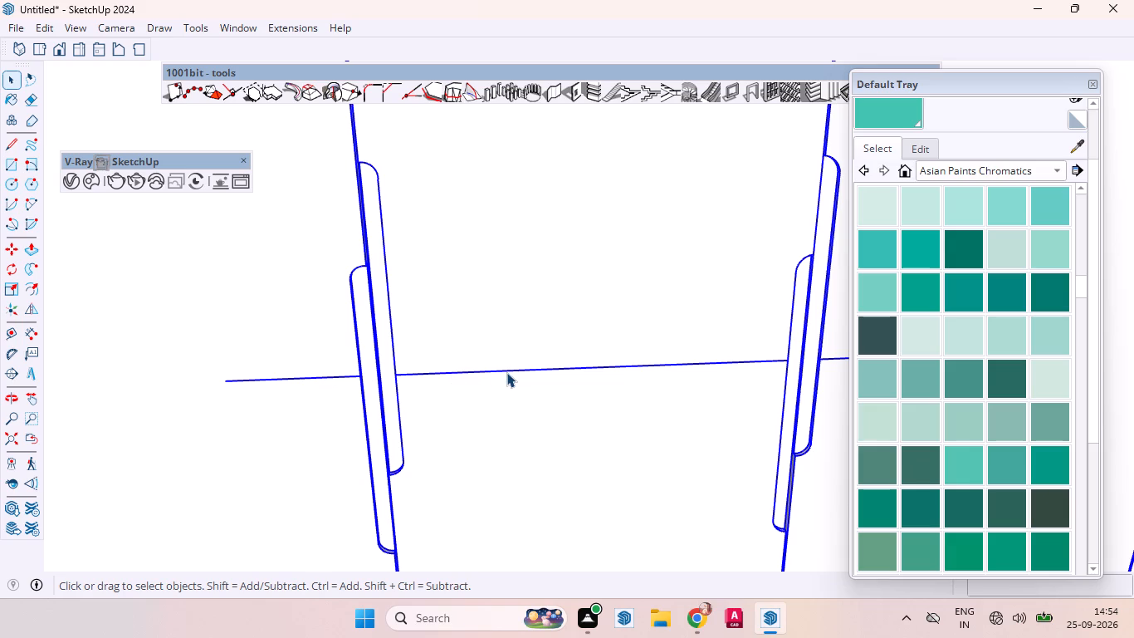
pyautogui.tripleClick(506, 372)
pyautogui.click(506, 372)
pyautogui.click(515, 370)
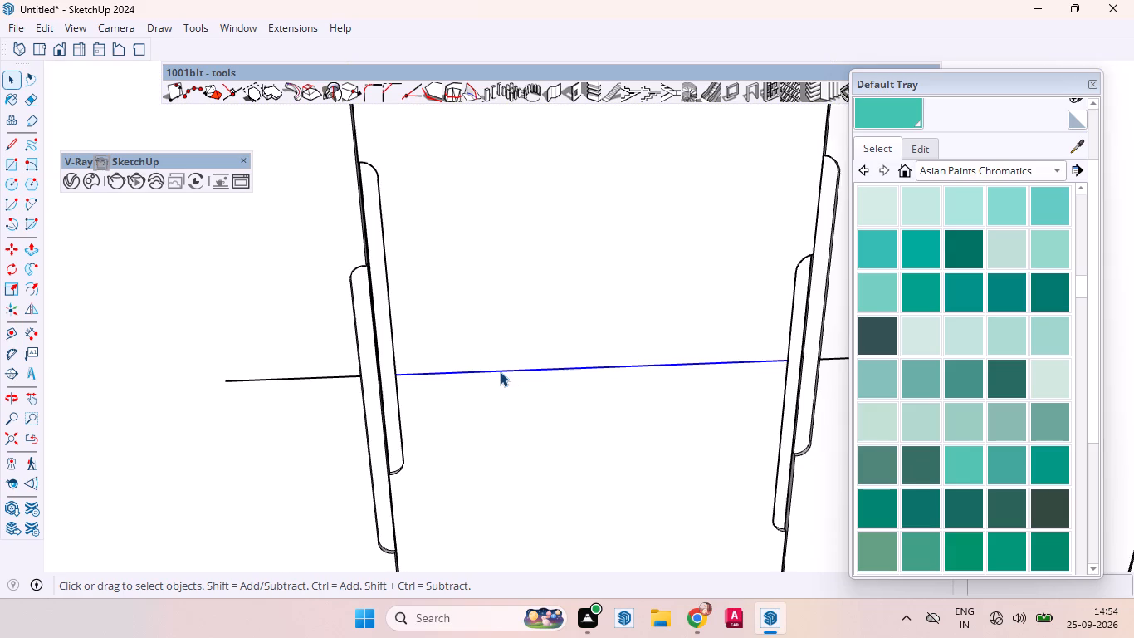
pyautogui.press('Delete')
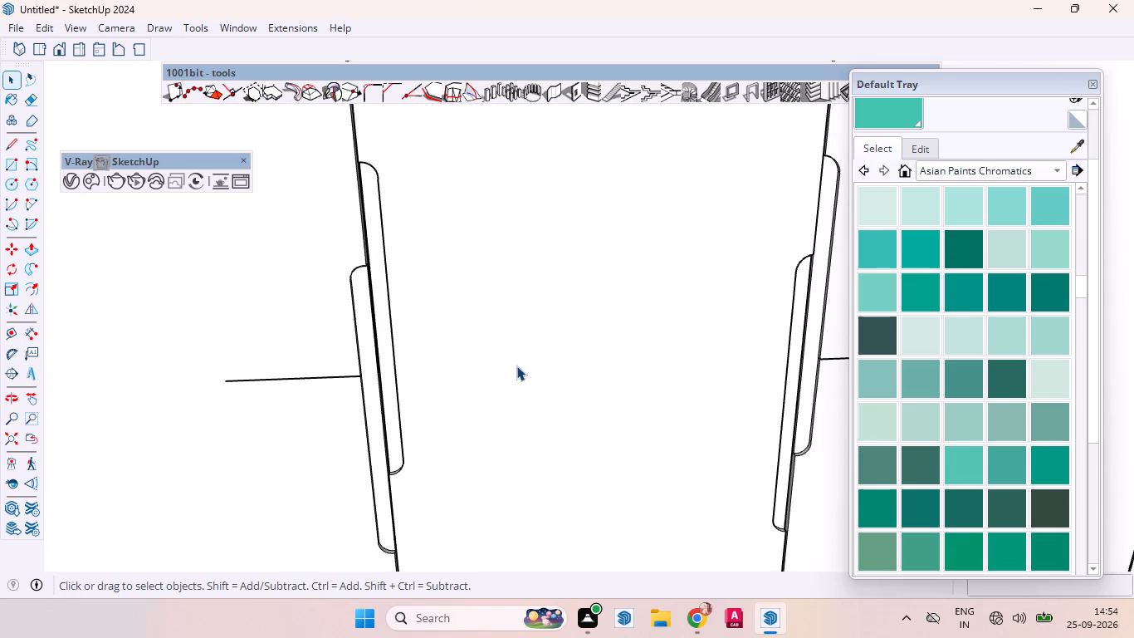
pyautogui.click(265, 381)
pyautogui.press('Delete')
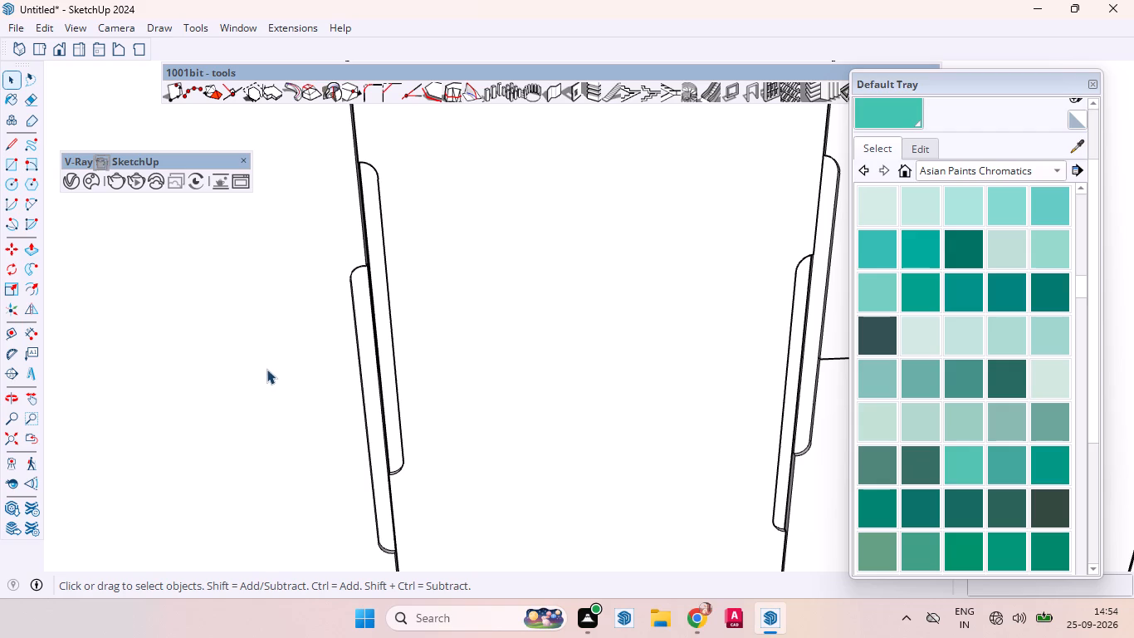
pyautogui.scroll(-8, 184, 330)
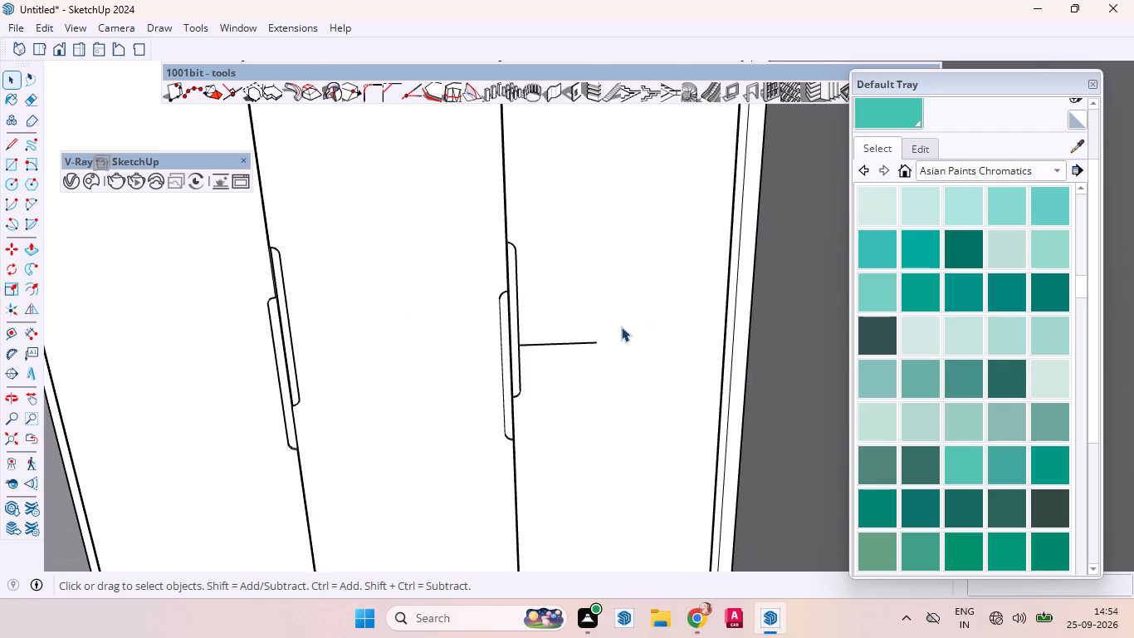
pyautogui.click(565, 343)
pyautogui.press('Delete')
# Paint the second gap's two long handle recess faces with the light reddish-brown grain material from the Wood collection.
pyautogui.scroll(9, 510, 346)
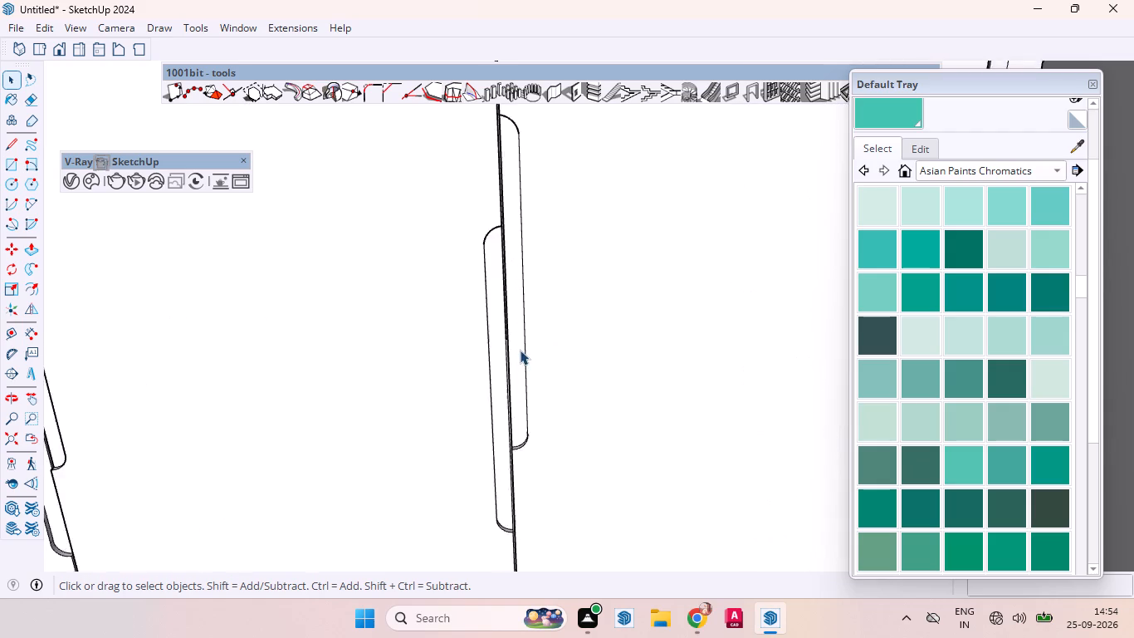
pyautogui.click(519, 349)
pyautogui.click(1058, 172)
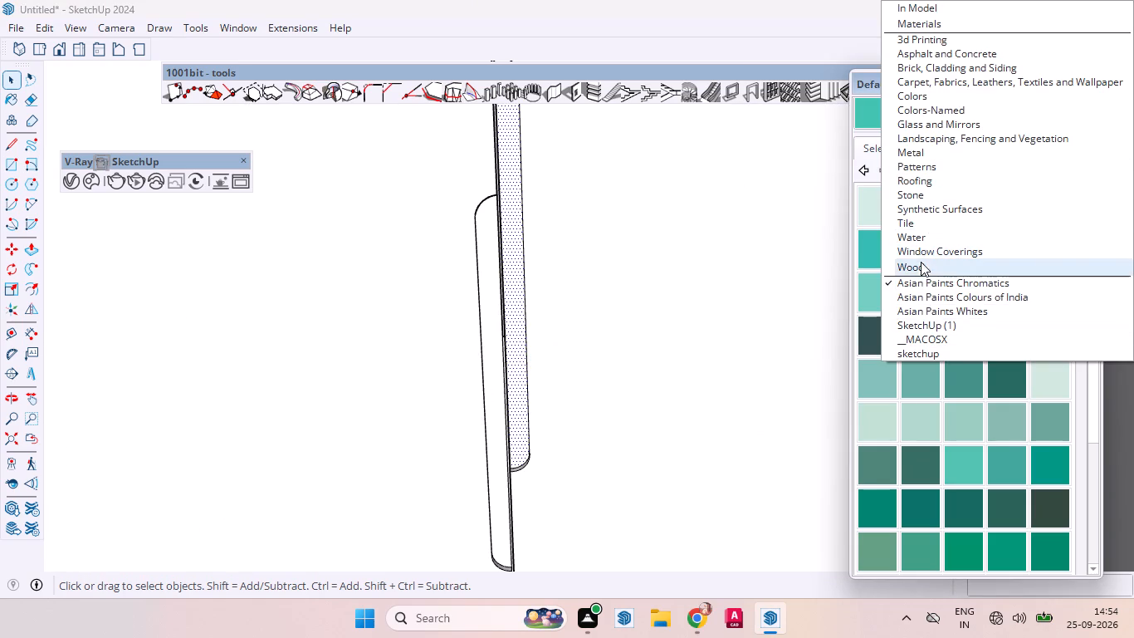
pyautogui.click(921, 262)
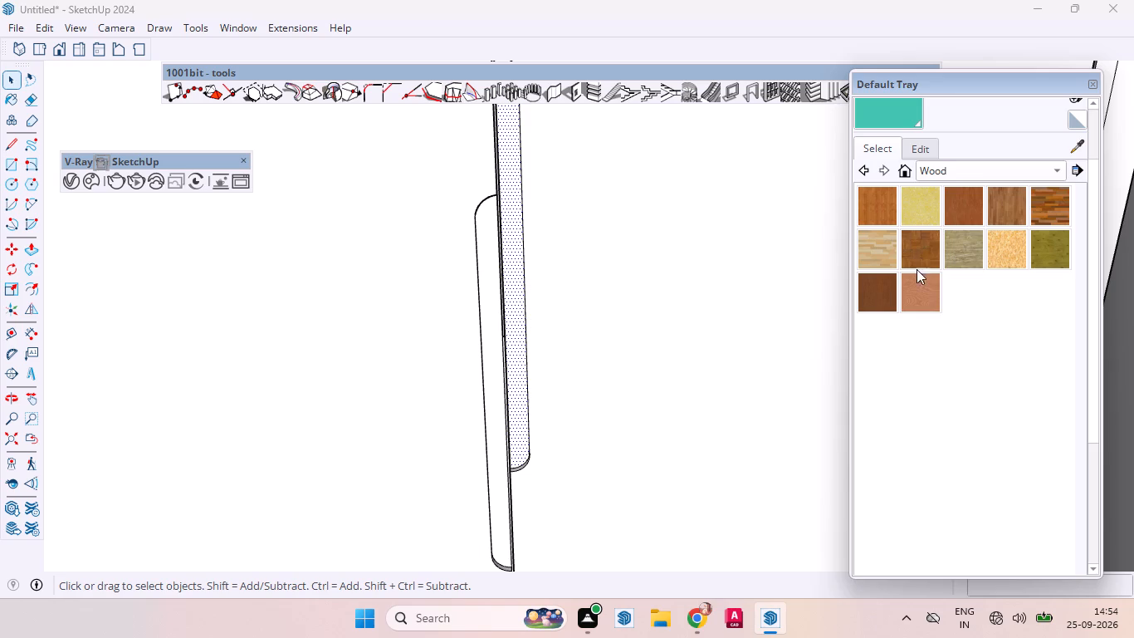
pyautogui.click(925, 305)
pyautogui.scroll(3, 457, 298)
pyautogui.scroll(-2, 457, 298)
pyautogui.scroll(7, 457, 298)
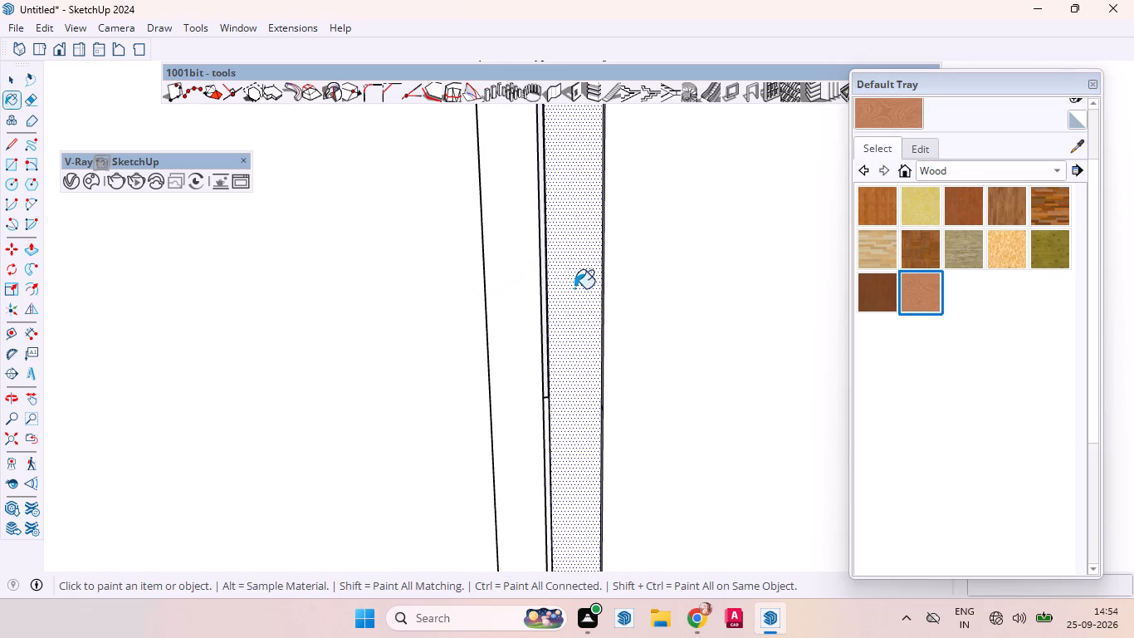
pyautogui.click(574, 288)
pyautogui.click(522, 297)
# Paint the straight outer side walls of the second gap's right and left handle recesses with the same wood.
pyautogui.scroll(-5, 639, 172)
pyautogui.scroll(5, 589, 329)
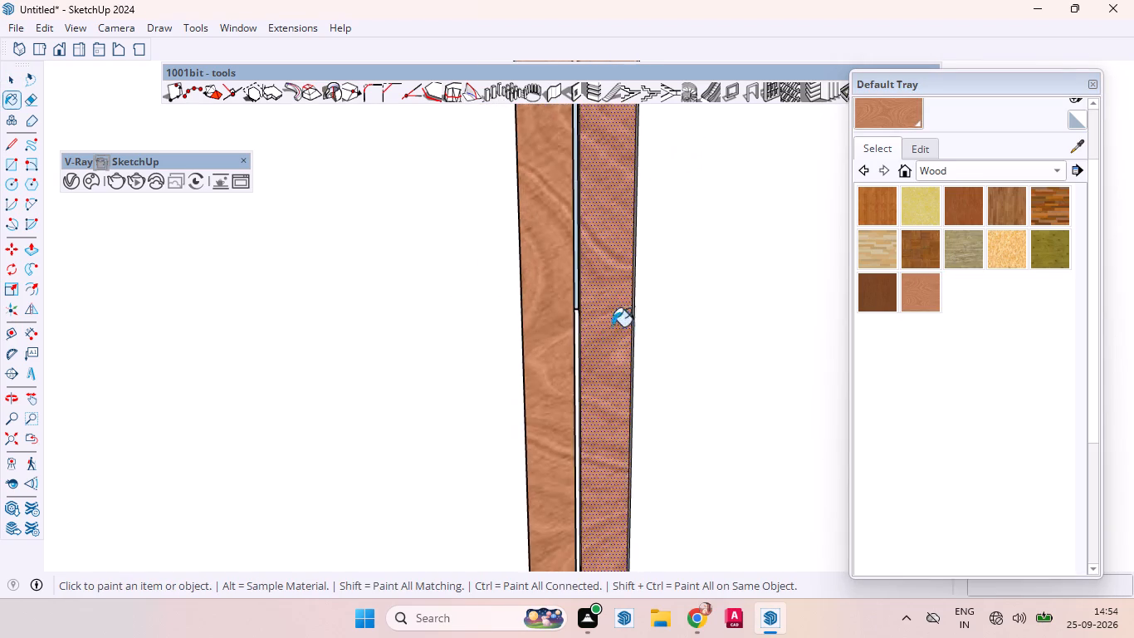
pyautogui.scroll(5, 612, 326)
pyautogui.moveTo(613, 288); pyautogui.dragTo(824, 373, button='middle')
pyautogui.click(643, 268)
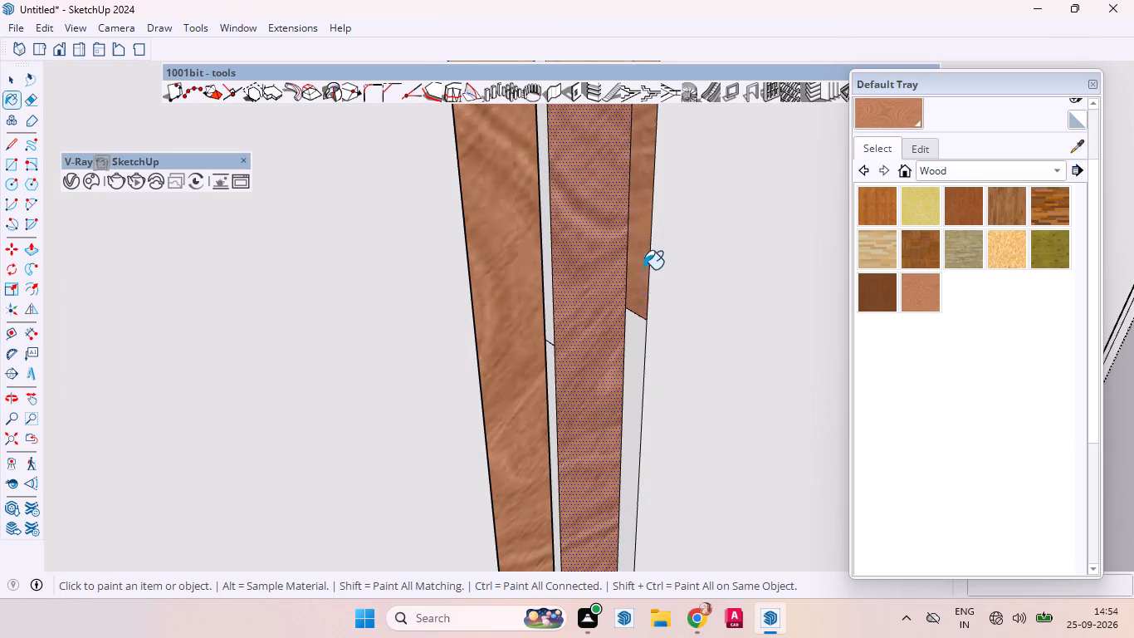
pyautogui.click(636, 341)
pyautogui.scroll(-5, 666, 237)
pyautogui.moveTo(670, 331); pyautogui.dragTo(256, 336, button='middle')
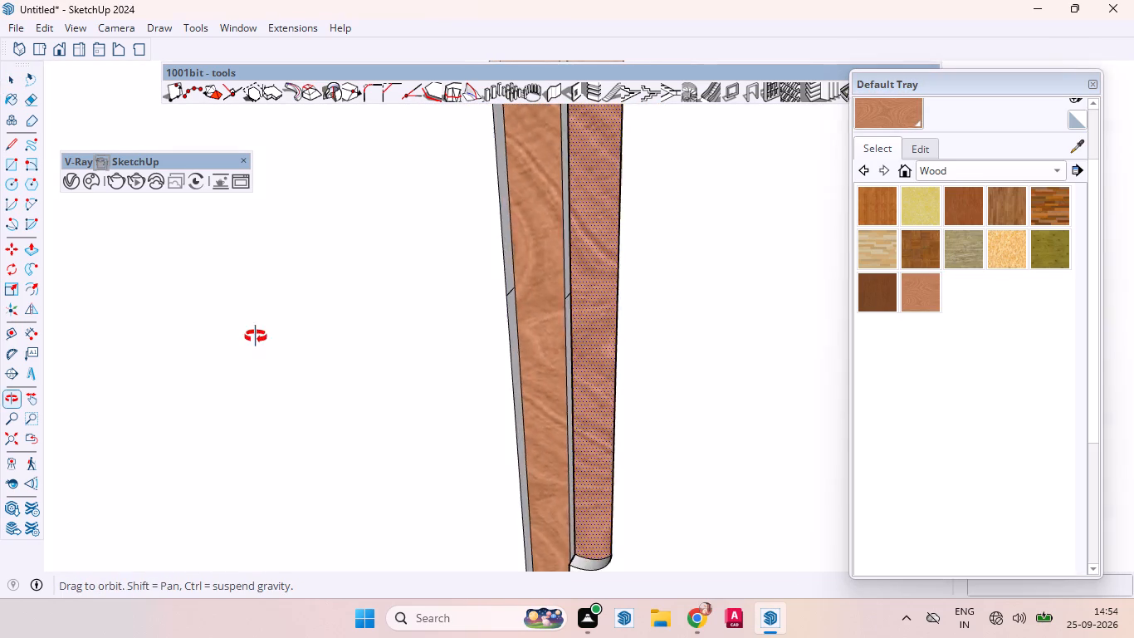
pyautogui.moveTo(256, 336); pyautogui.dragTo(257, 336, button='middle')
pyautogui.scroll(12, 491, 252)
pyautogui.click(519, 271)
pyautogui.click(532, 426)
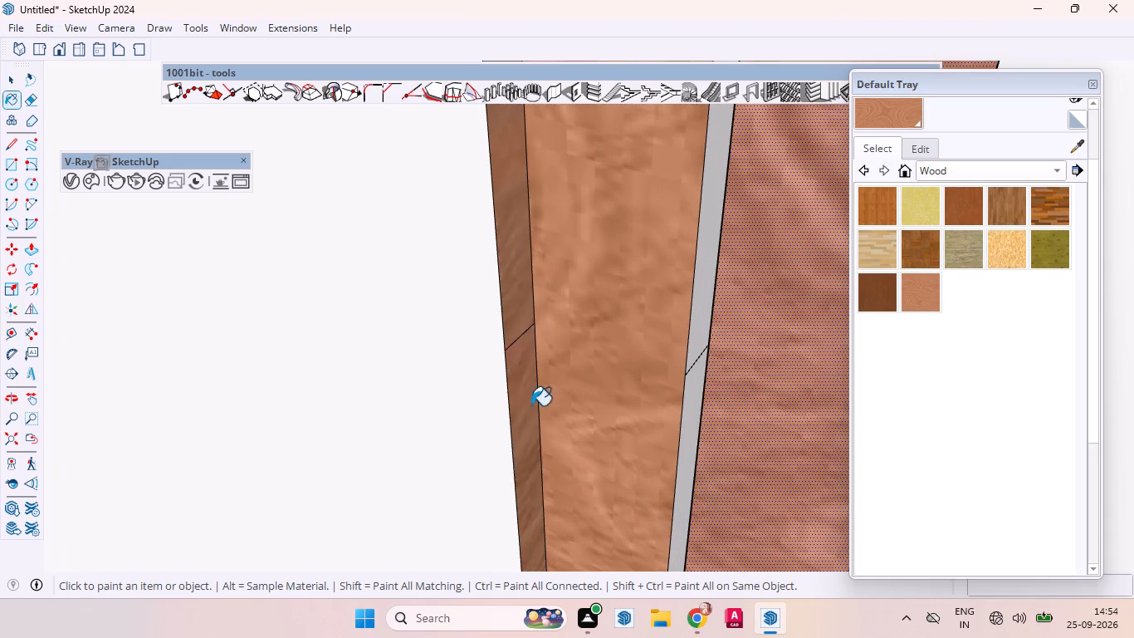
# Paint the curved bottom end walls of the second gap's left and right handle recesses with the same wood.
pyautogui.scroll(-17, 620, 221)
pyautogui.scroll(2, 698, 165)
pyautogui.scroll(-6, 723, 173)
pyautogui.scroll(1, 721, 180)
pyautogui.scroll(-2, 725, 182)
pyautogui.scroll(4, 634, 522)
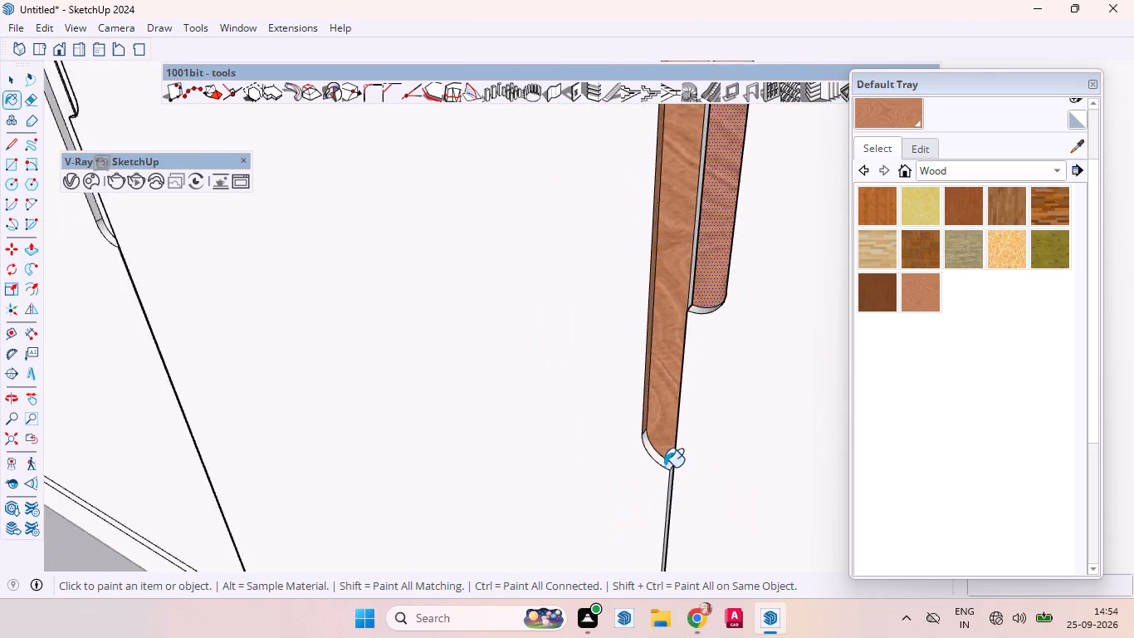
pyautogui.scroll(-1, 664, 444)
pyautogui.scroll(11, 665, 444)
pyautogui.click(634, 453)
pyautogui.scroll(-2, 643, 421)
pyautogui.scroll(1, 654, 439)
pyautogui.scroll(-9, 657, 442)
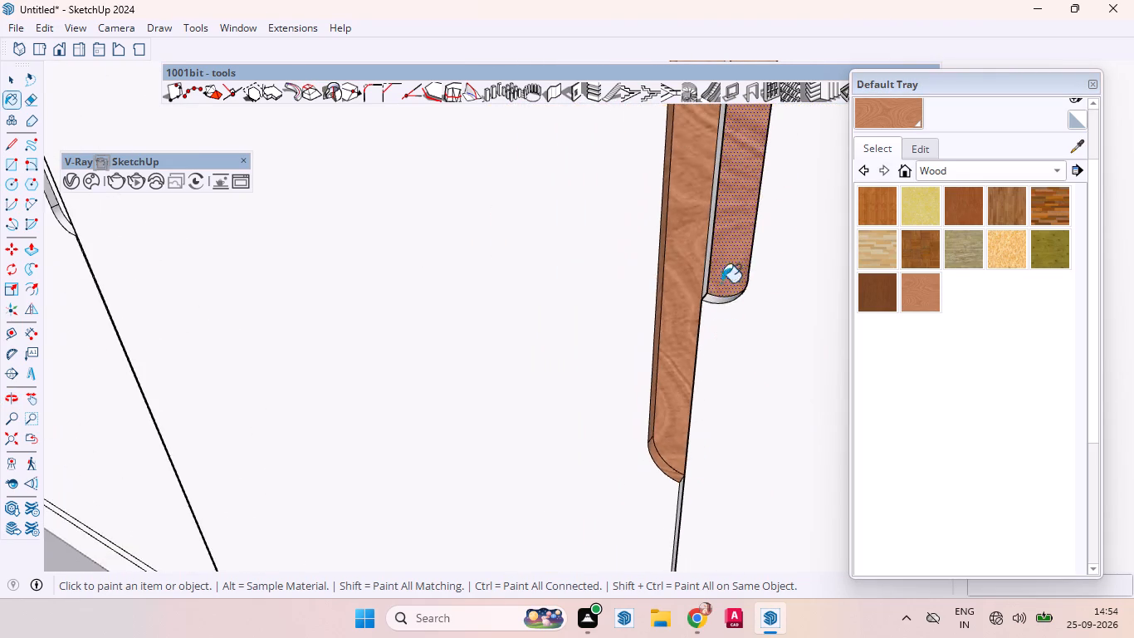
pyautogui.scroll(8, 721, 242)
pyautogui.scroll(-2, 709, 329)
pyautogui.scroll(7, 709, 329)
pyautogui.click(698, 339)
pyautogui.scroll(-5, 647, 351)
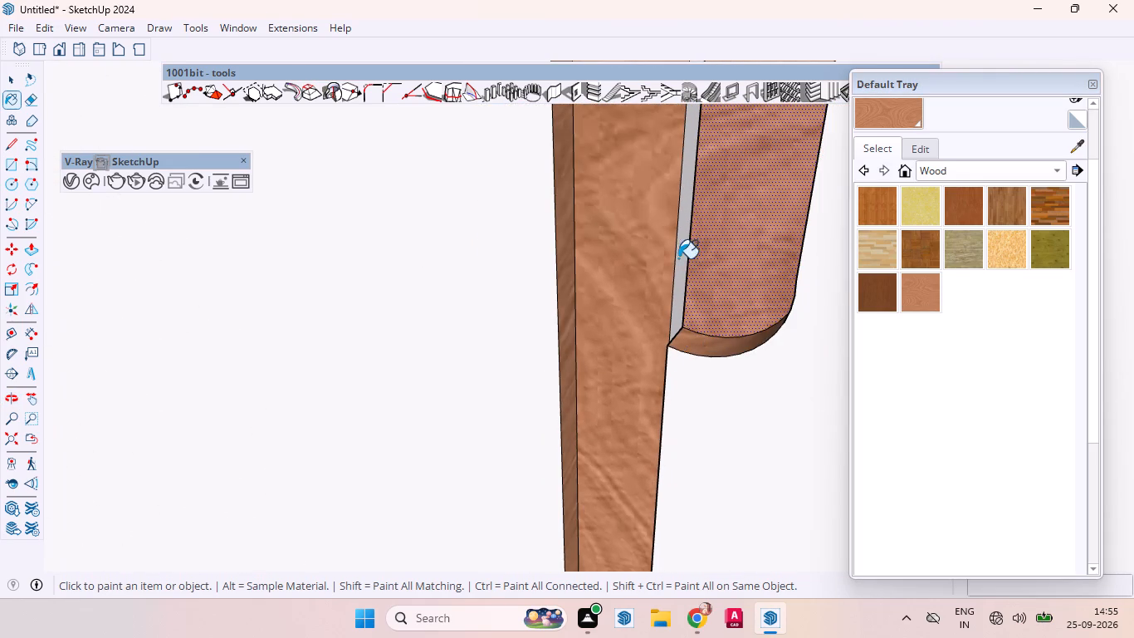
# Paint the curved top end wall of the second gap's right handle recess with the same wood.
pyautogui.moveTo(657, 299); pyautogui.dragTo(597, 347, button='middle')
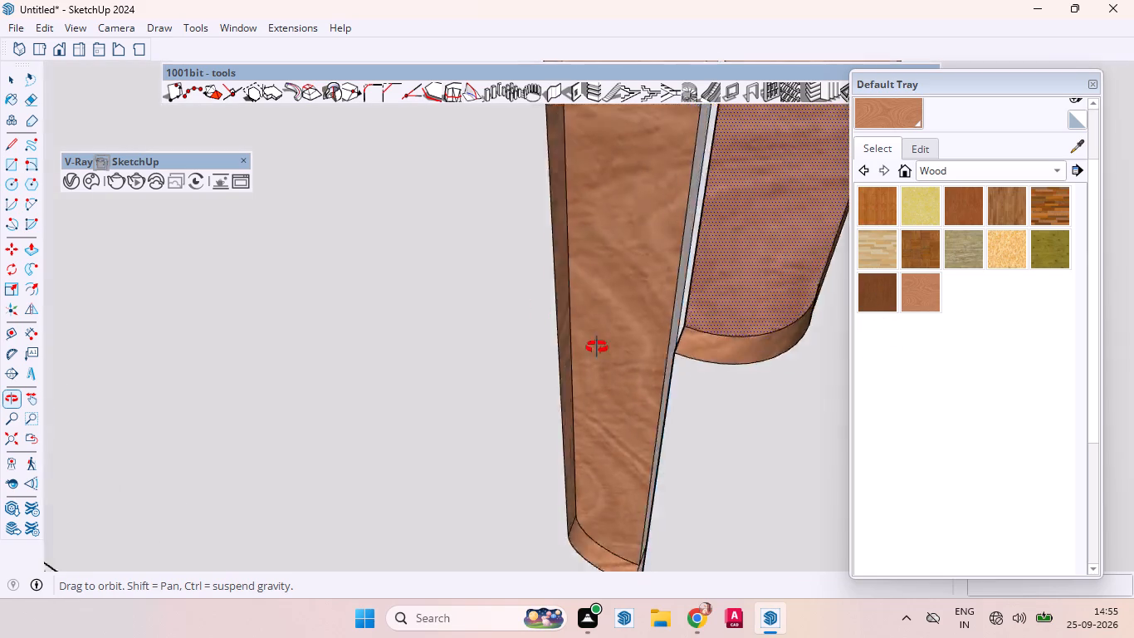
pyautogui.moveTo(597, 347); pyautogui.dragTo(710, 313, button='middle')
pyautogui.scroll(-2, 796, 372)
pyautogui.scroll(2, 793, 371)
pyautogui.scroll(-13, 778, 370)
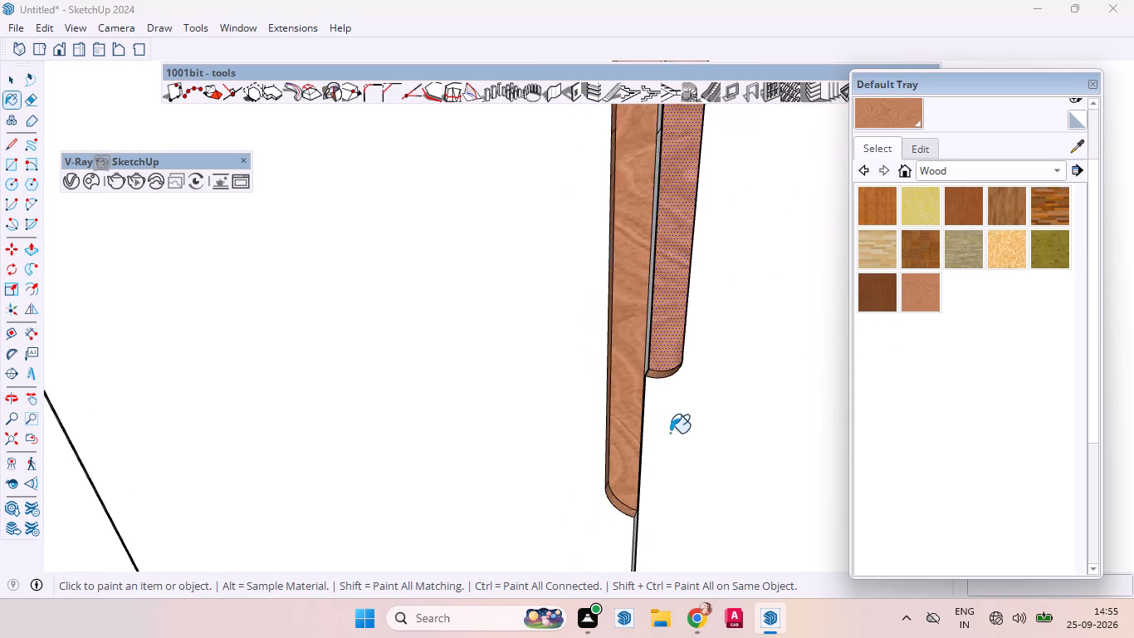
pyautogui.scroll(-8, 670, 433)
pyautogui.scroll(4, 667, 447)
pyautogui.scroll(-8, 669, 456)
pyautogui.scroll(8, 664, 231)
pyautogui.scroll(-2, 686, 357)
pyautogui.scroll(6, 686, 357)
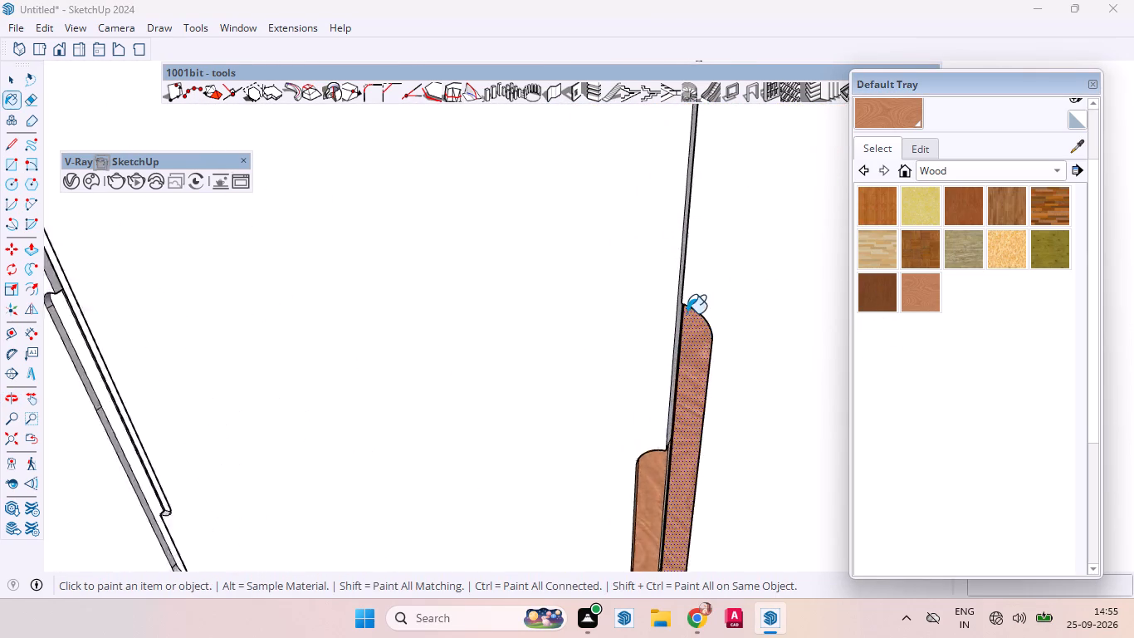
pyautogui.scroll(9, 687, 313)
pyautogui.moveTo(680, 333); pyautogui.dragTo(734, 178, button='middle')
pyautogui.scroll(2, 680, 265)
pyautogui.scroll(-1, 680, 265)
pyautogui.scroll(4, 680, 265)
pyautogui.scroll(-1, 729, 234)
pyautogui.scroll(5, 730, 234)
pyautogui.scroll(-1, 730, 234)
pyautogui.scroll(2, 731, 233)
pyautogui.moveTo(700, 307); pyautogui.dragTo(772, 153, button='middle')
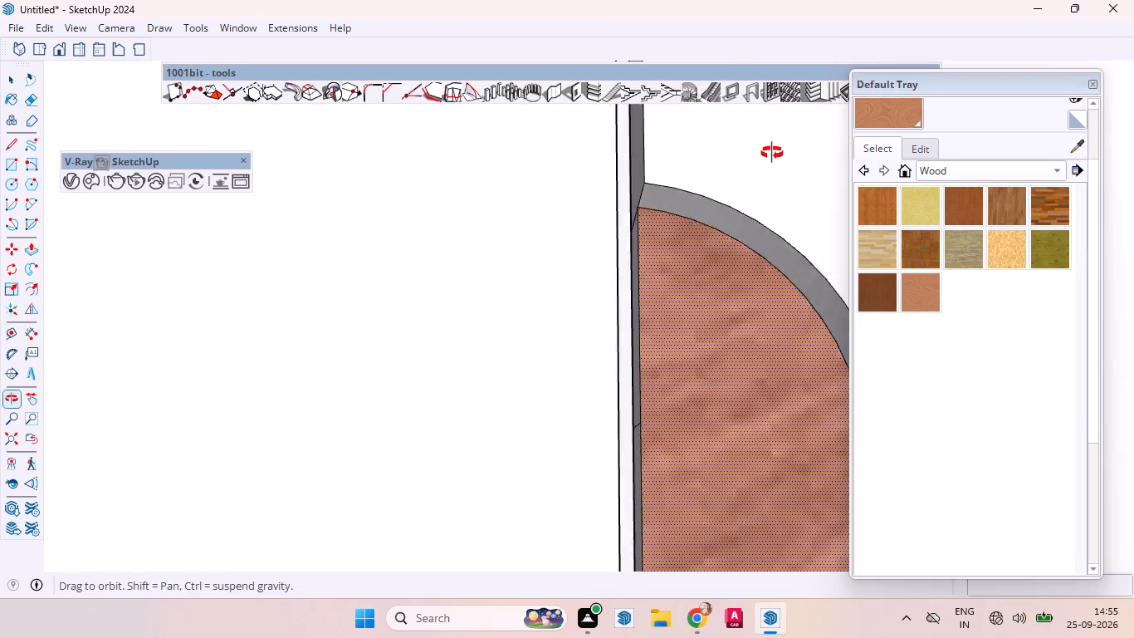
pyautogui.moveTo(772, 153); pyautogui.dragTo(774, 130, button='middle')
pyautogui.click(708, 225)
pyautogui.scroll(-18, 541, 222)
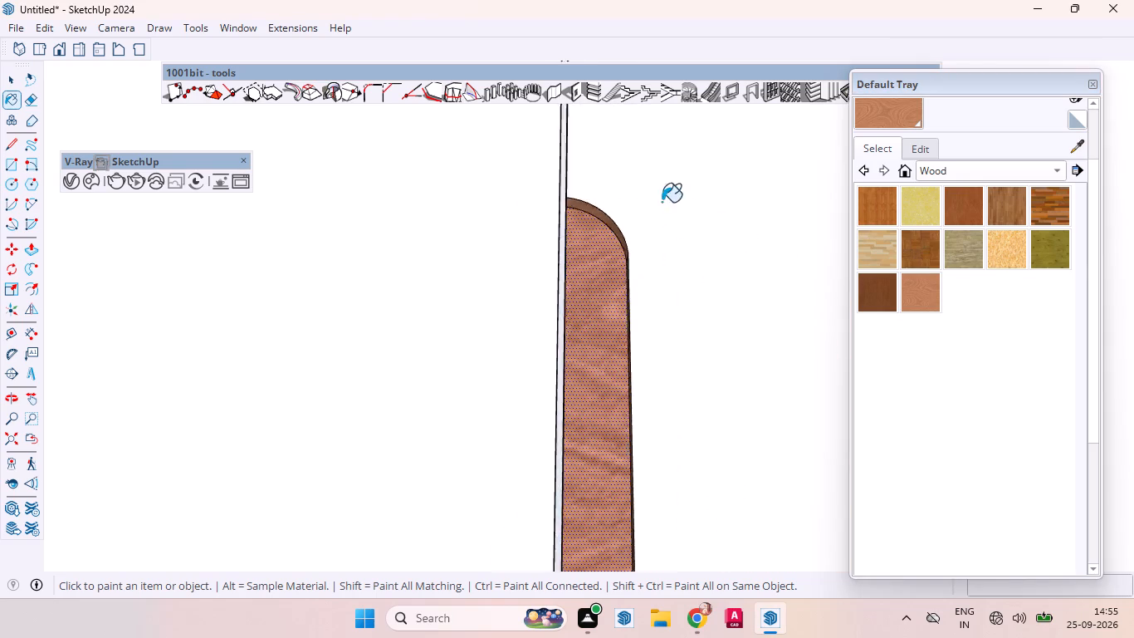
pyautogui.scroll(-20, 550, 211)
pyautogui.scroll(-1, 550, 211)
pyautogui.scroll(1, 739, 238)
pyautogui.scroll(-2, 741, 238)
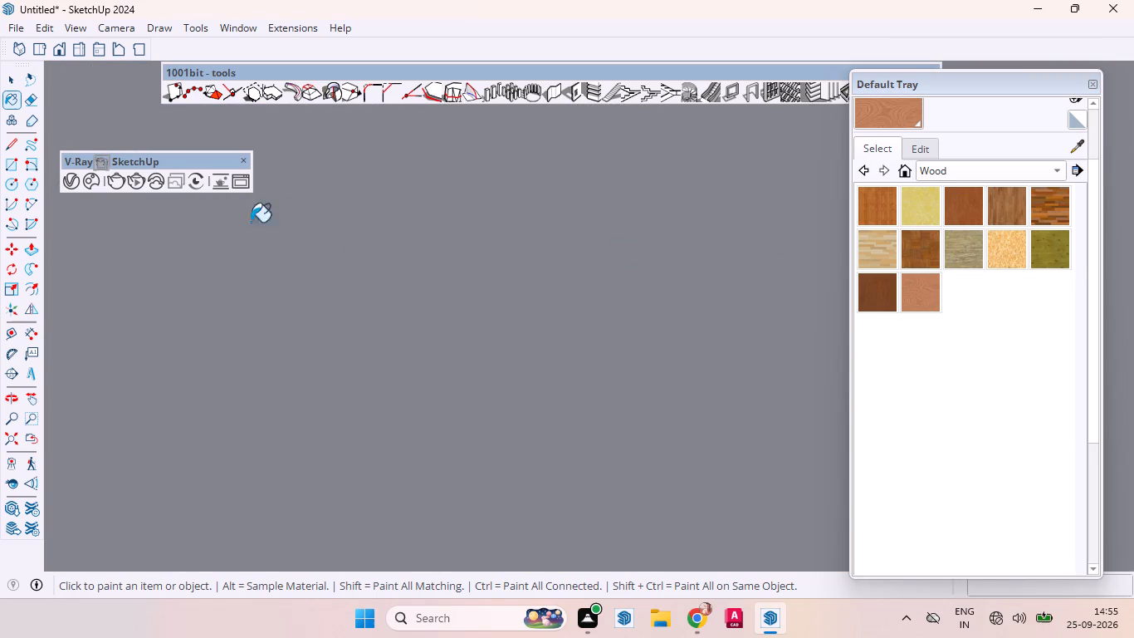
# Paint the two long handle recess faces at the wardrobe's unpainted left door gap with the light reddish-brown grain wood.
pyautogui.click(17, 443)
pyautogui.moveTo(423, 213); pyautogui.dragTo(467, 489, button='middle')
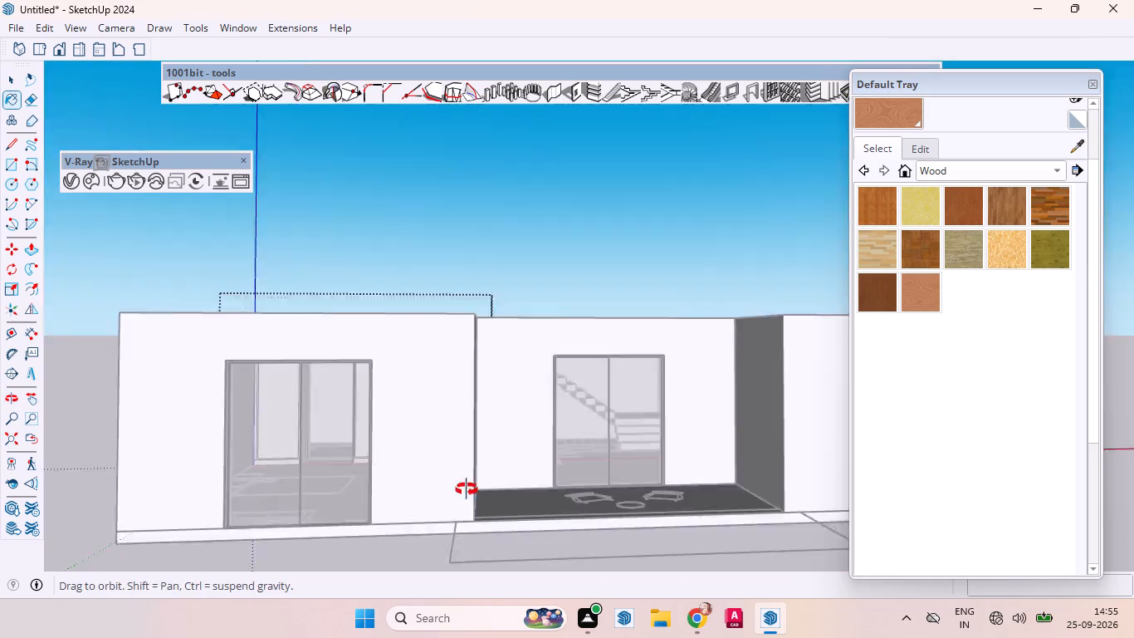
pyautogui.moveTo(467, 489); pyautogui.dragTo(478, 611, button='middle')
pyautogui.scroll(12, 388, 458)
pyautogui.scroll(-1, 404, 324)
pyautogui.scroll(16, 404, 323)
pyautogui.scroll(-2, 437, 454)
pyautogui.scroll(5, 437, 452)
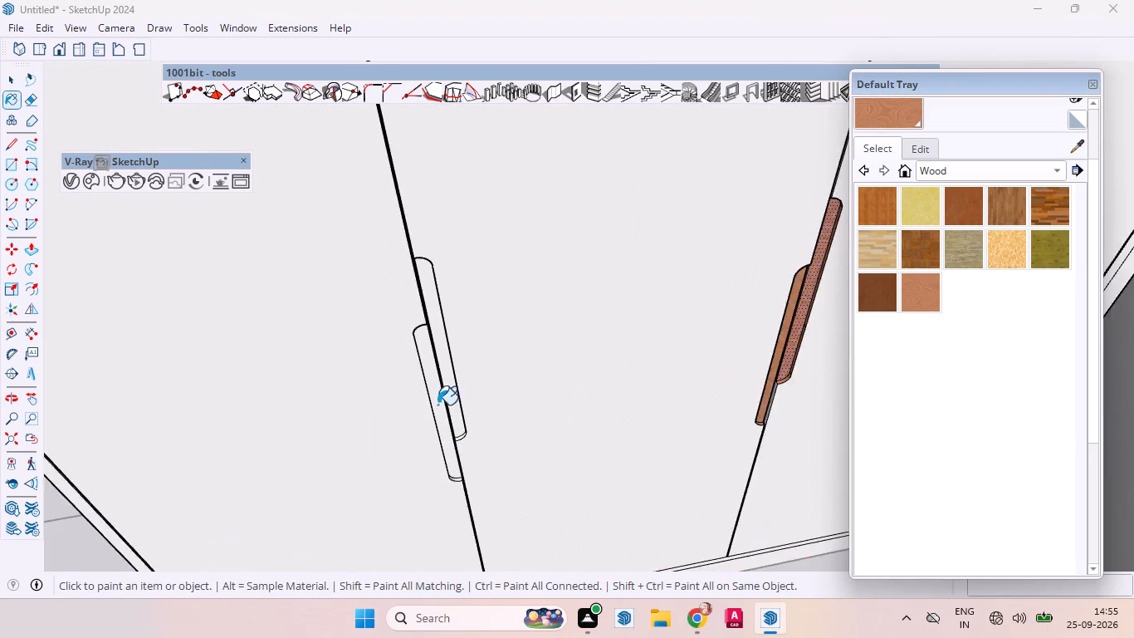
pyautogui.scroll(5, 437, 405)
pyautogui.scroll(-1, 439, 385)
pyautogui.scroll(4, 439, 383)
pyautogui.click(436, 375)
pyautogui.click(457, 350)
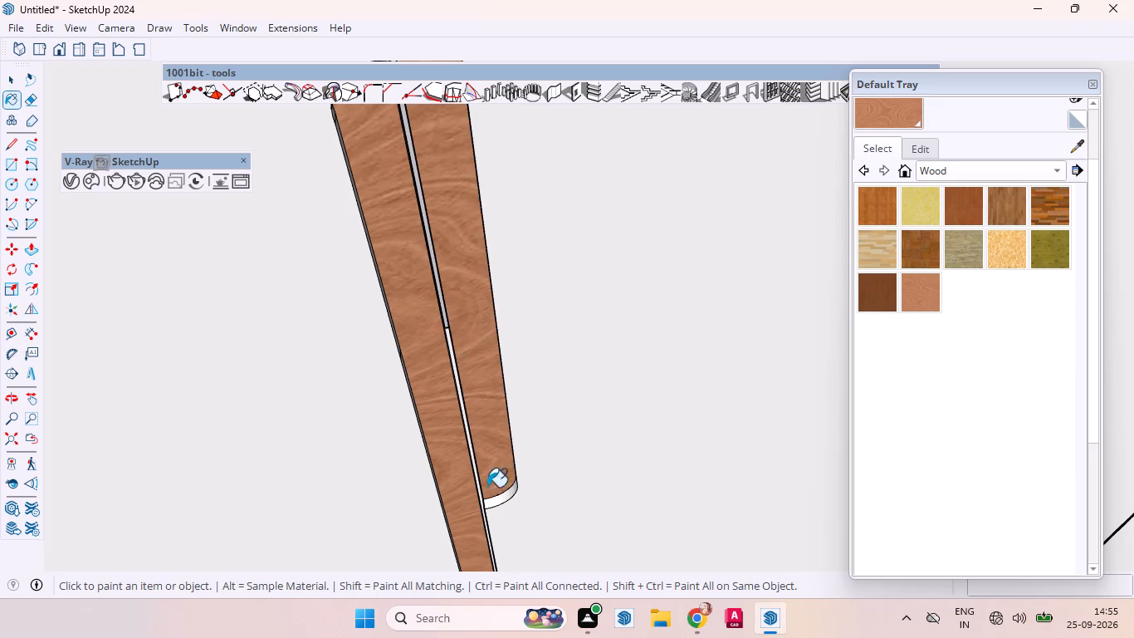
# Paint the curved bottom end walls of the left gap's right and left handle recesses with the same wood.
pyautogui.scroll(6, 489, 510)
pyautogui.click(497, 493)
pyautogui.scroll(-12, 484, 380)
pyautogui.scroll(1, 487, 543)
pyautogui.scroll(-1, 487, 543)
pyautogui.scroll(4, 487, 543)
pyautogui.scroll(-3, 487, 534)
pyautogui.scroll(2, 487, 524)
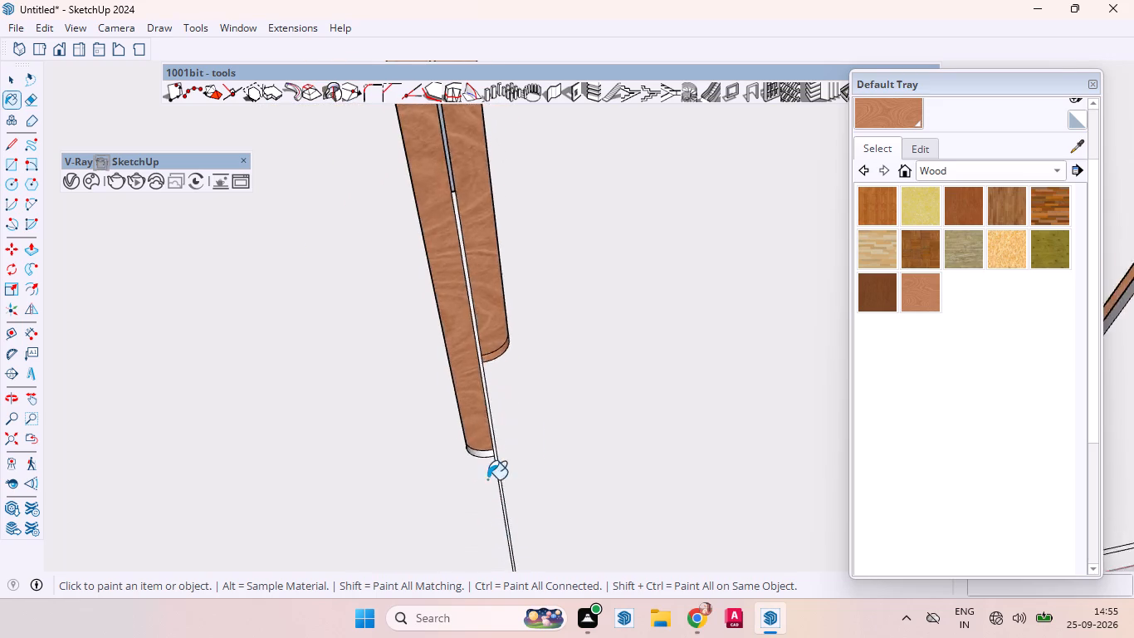
pyautogui.scroll(10, 487, 479)
pyautogui.click(467, 459)
# Paint the lower straight outer side walls of the left gap's left and right handle recesses with the same wood.
pyautogui.scroll(11, 416, 357)
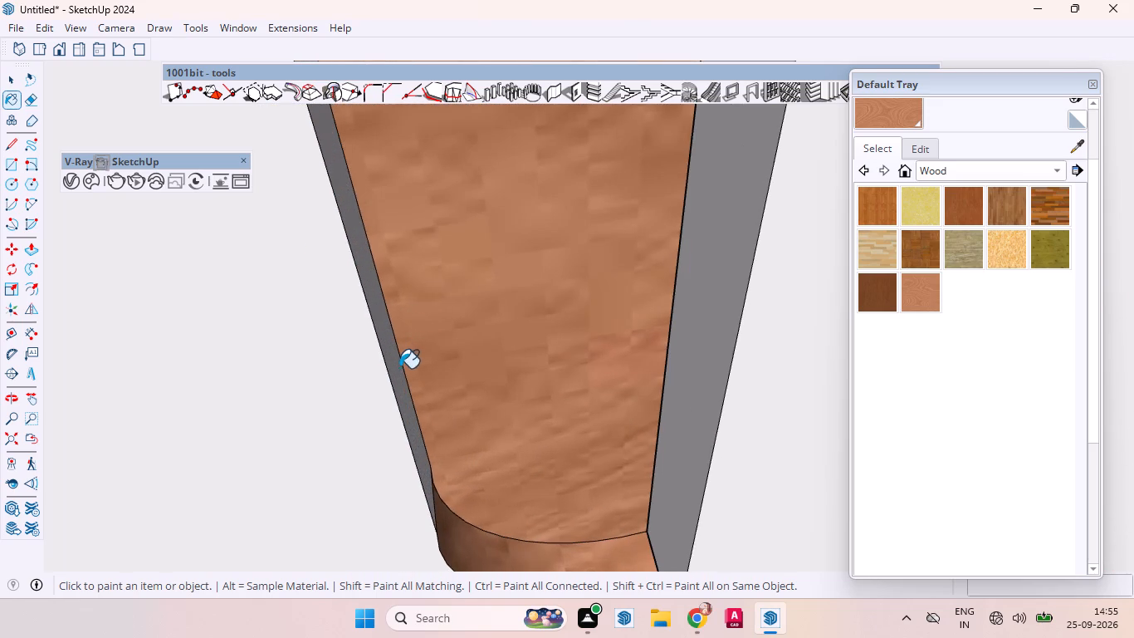
pyautogui.click(399, 368)
pyautogui.scroll(-7, 461, 398)
pyautogui.scroll(2, 430, 410)
pyautogui.scroll(-7, 430, 413)
pyautogui.scroll(1, 433, 426)
pyautogui.scroll(-9, 439, 437)
pyautogui.scroll(2, 428, 395)
pyautogui.scroll(-5, 428, 396)
pyautogui.scroll(1, 428, 401)
pyautogui.scroll(-3, 428, 403)
pyautogui.scroll(2, 344, 98)
pyautogui.scroll(-1, 344, 97)
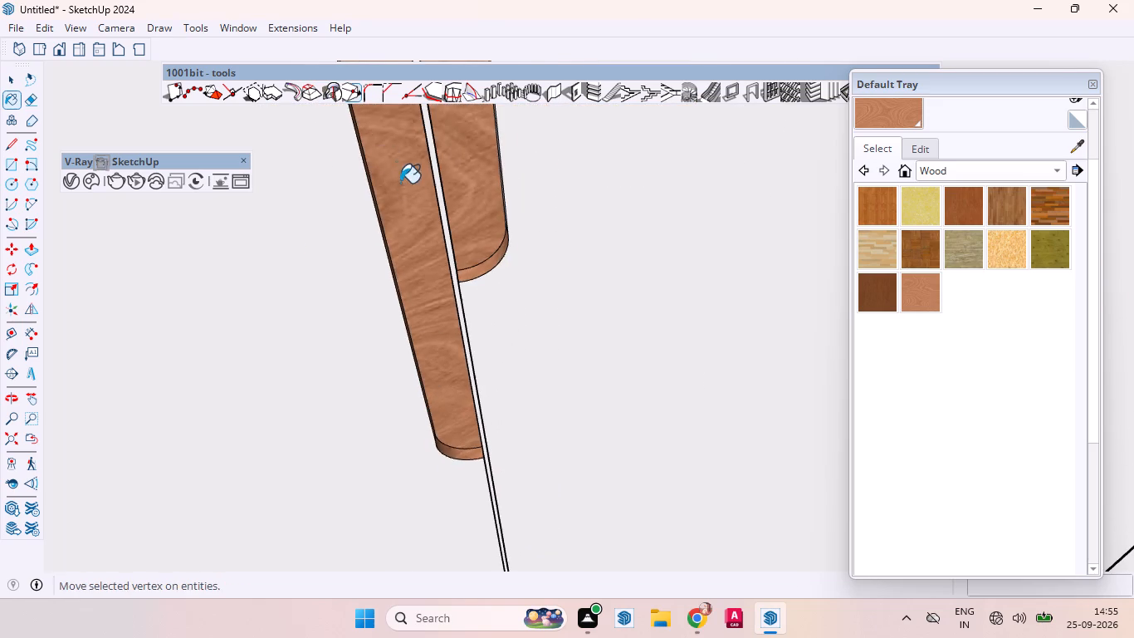
pyautogui.scroll(3, 400, 192)
pyautogui.moveTo(398, 217); pyautogui.dragTo(548, 197, button='middle')
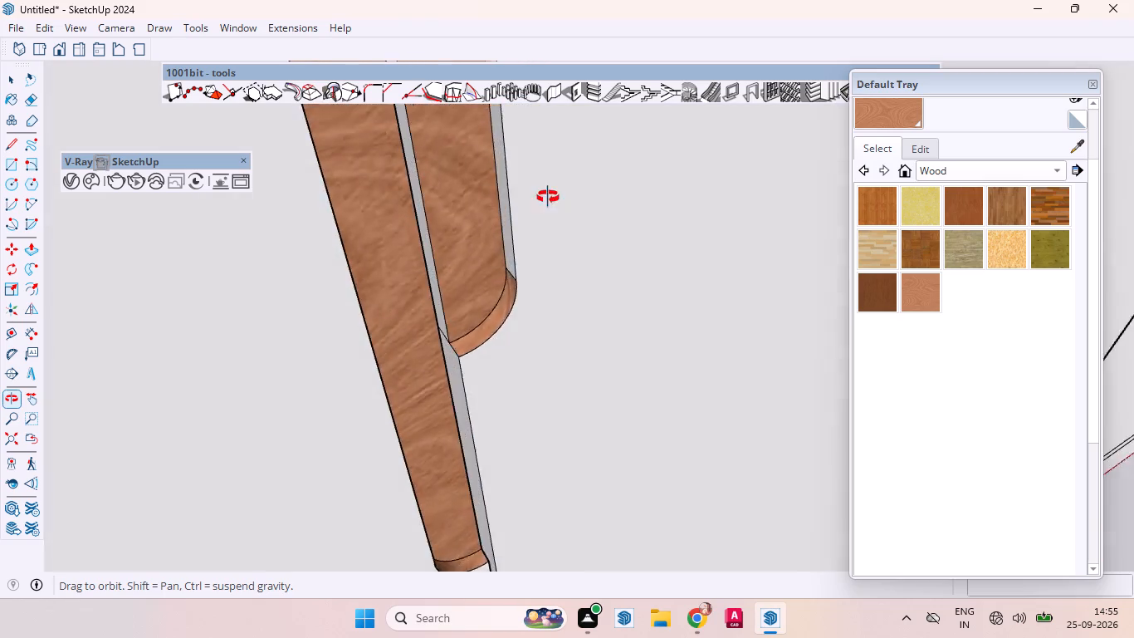
pyautogui.moveTo(548, 197); pyautogui.dragTo(567, 189, button='middle')
pyautogui.scroll(4, 510, 217)
pyautogui.click(481, 224)
# Paint the upper straight outer side walls of the left gap's right and left handle recesses with the same wood.
pyautogui.scroll(-4, 504, 385)
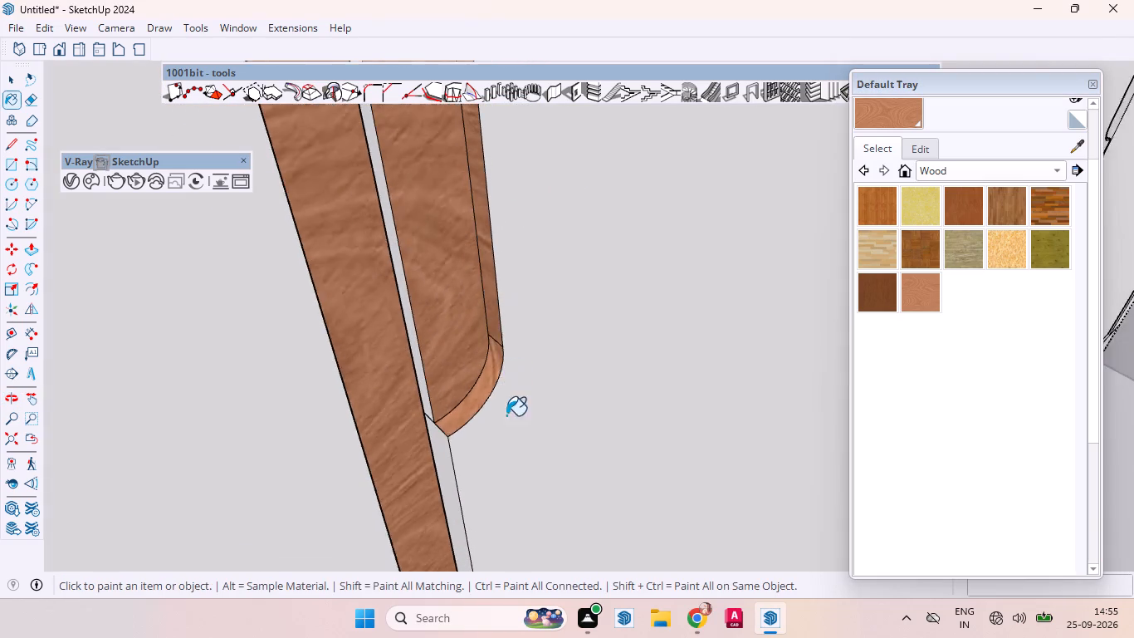
pyautogui.scroll(-4, 506, 415)
pyautogui.scroll(3, 484, 442)
pyautogui.scroll(-3, 484, 444)
pyautogui.scroll(1, 484, 448)
pyautogui.scroll(-1, 484, 449)
pyautogui.scroll(1, 484, 450)
pyautogui.scroll(-1, 460, 465)
pyautogui.scroll(3, 460, 469)
pyautogui.scroll(-7, 460, 478)
pyautogui.scroll(8, 447, 115)
pyautogui.scroll(-1, 430, 241)
pyautogui.scroll(1, 430, 241)
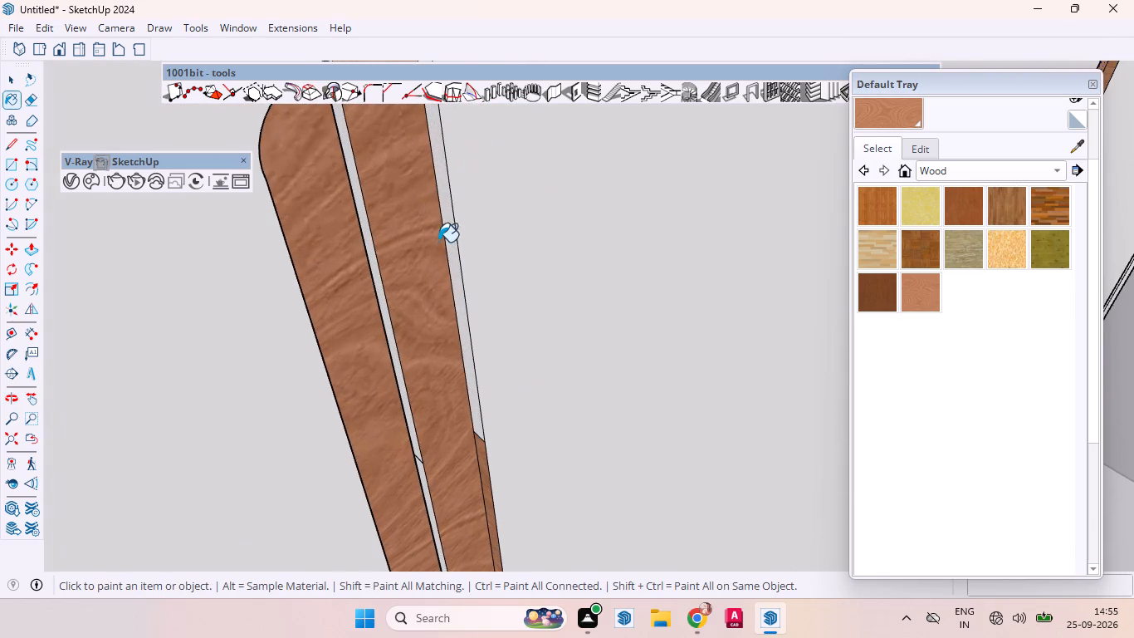
pyautogui.click(447, 229)
pyautogui.moveTo(453, 269); pyautogui.dragTo(157, 320, button='middle')
pyautogui.scroll(4, 379, 259)
pyautogui.scroll(-1, 394, 261)
pyautogui.scroll(4, 394, 261)
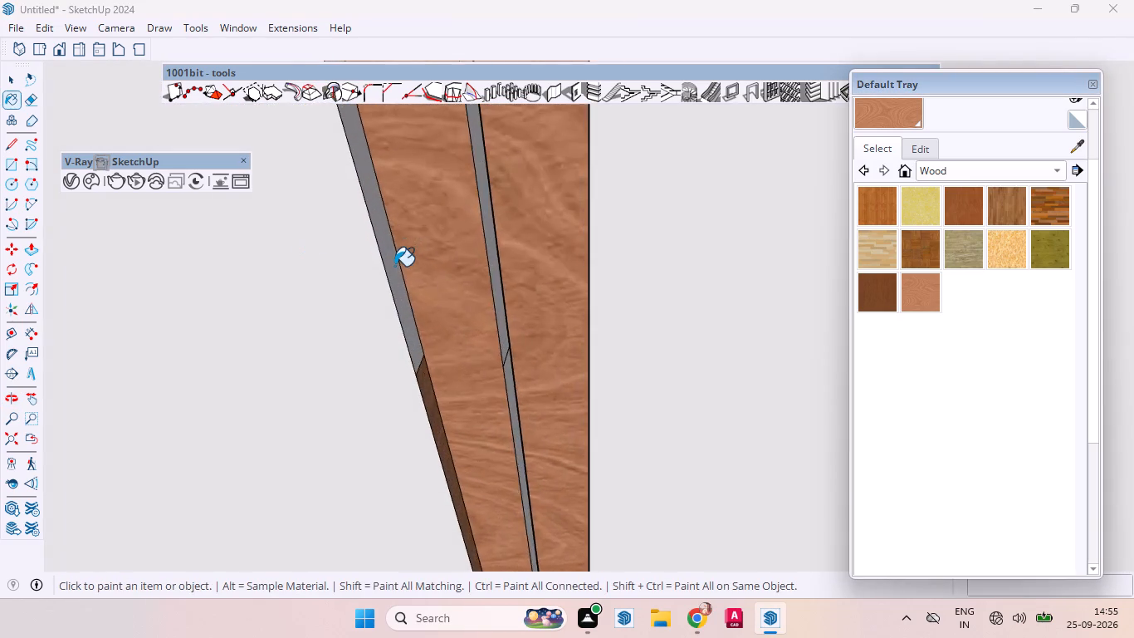
pyautogui.scroll(3, 394, 266)
pyautogui.click(389, 268)
# Paint the curved top end walls of the left gap's left and right handle recesses with the same wood.
pyautogui.scroll(-2, 511, 344)
pyautogui.scroll(4, 511, 344)
pyautogui.scroll(-6, 512, 344)
pyautogui.scroll(1, 579, 401)
pyautogui.scroll(-1, 580, 403)
pyautogui.scroll(3, 583, 408)
pyautogui.scroll(-17, 584, 410)
pyautogui.scroll(-4, 572, 431)
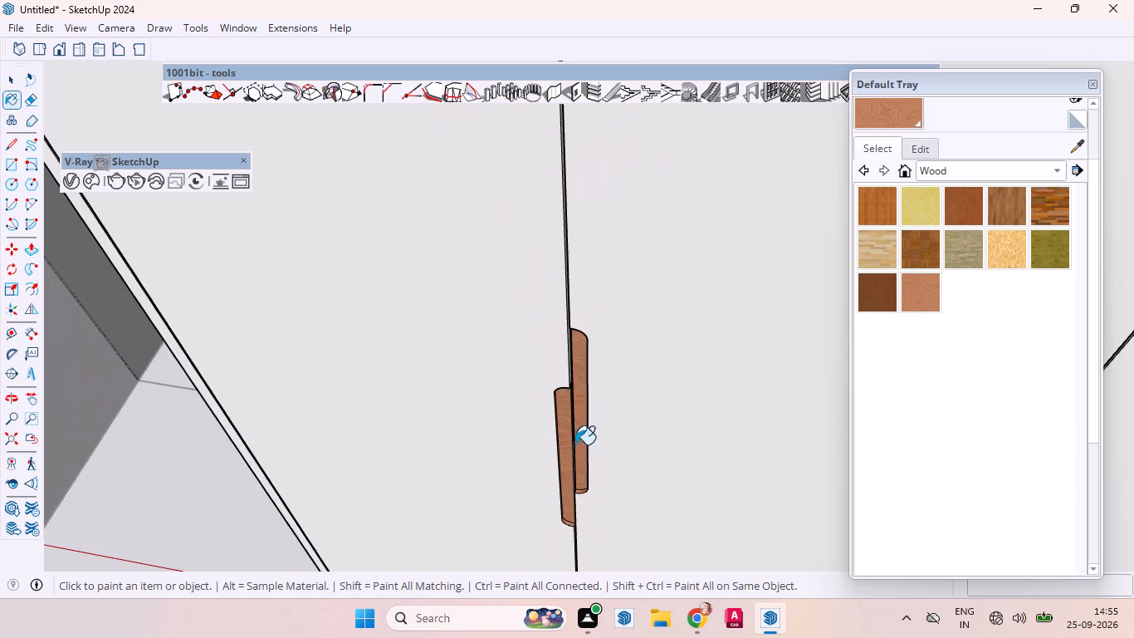
pyautogui.scroll(2, 567, 325)
pyautogui.scroll(-5, 568, 324)
pyautogui.scroll(12, 569, 324)
pyautogui.moveTo(604, 317); pyautogui.dragTo(511, 91, button='middle')
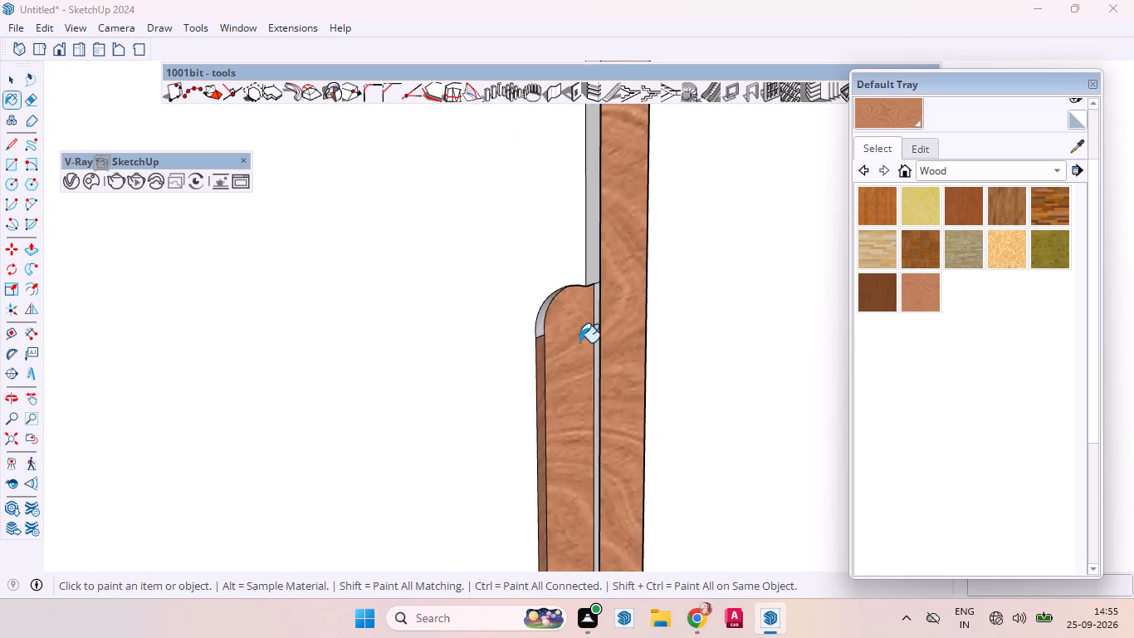
pyautogui.scroll(2, 579, 342)
pyautogui.scroll(-2, 579, 342)
pyautogui.scroll(7, 579, 342)
pyautogui.click(522, 304)
pyautogui.scroll(-7, 595, 449)
pyautogui.scroll(1, 603, 458)
pyautogui.scroll(-13, 583, 458)
pyautogui.moveTo(595, 336); pyautogui.dragTo(644, 304, button='middle')
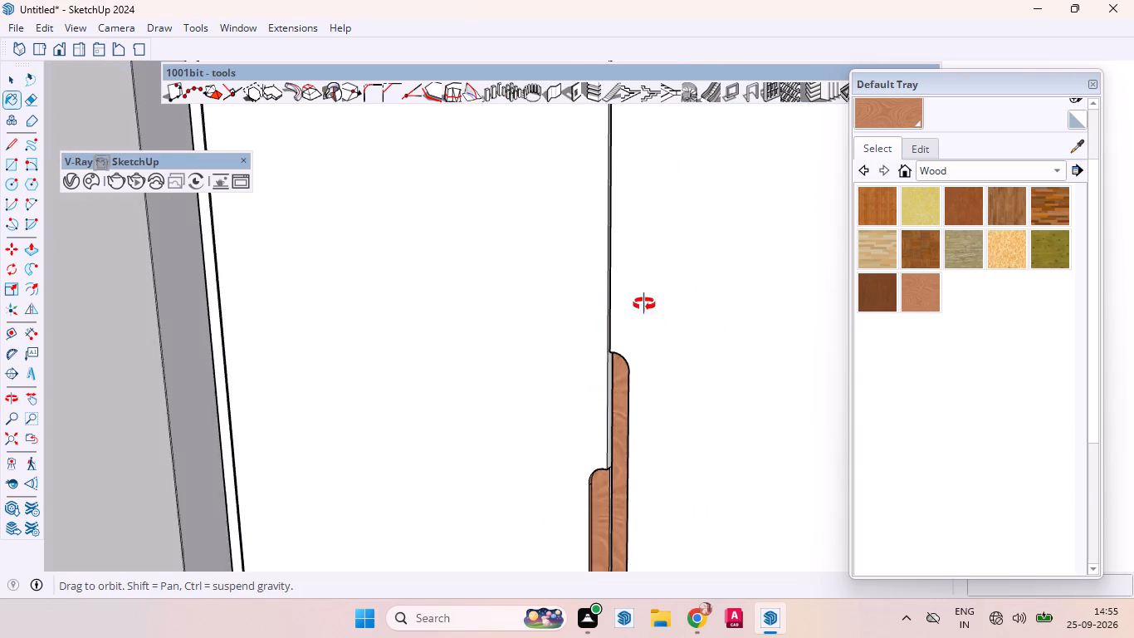
pyautogui.moveTo(644, 304); pyautogui.dragTo(696, 251, button='middle')
pyautogui.scroll(17, 623, 331)
pyautogui.moveTo(604, 382); pyautogui.dragTo(628, 266, button='middle')
pyautogui.scroll(2, 599, 298)
pyautogui.scroll(-4, 599, 298)
pyautogui.scroll(6, 599, 299)
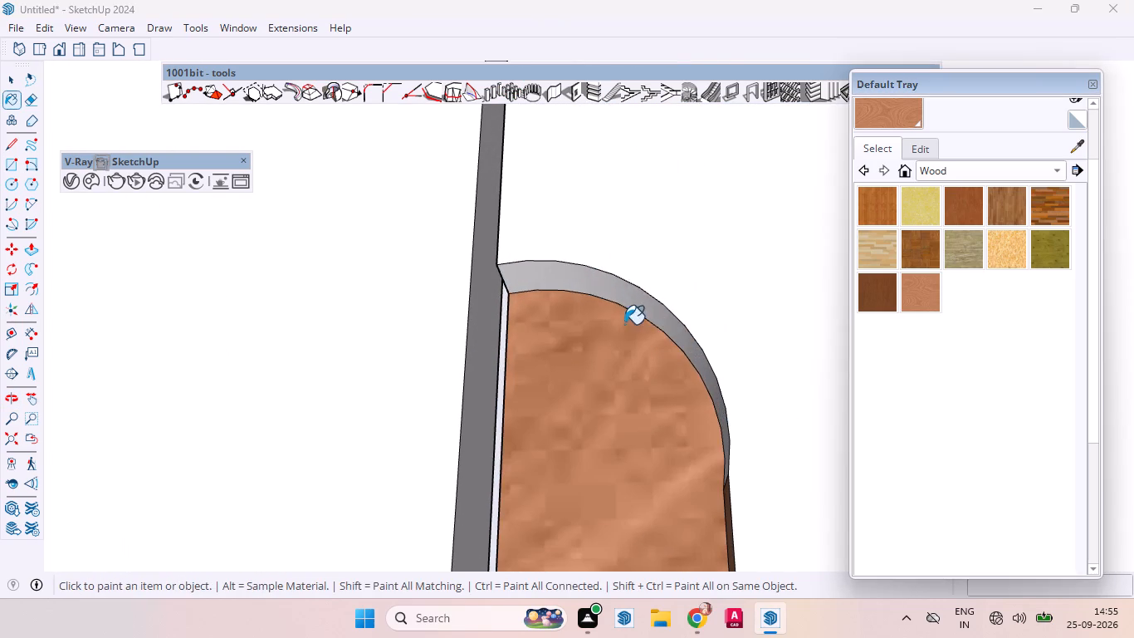
pyautogui.click(618, 294)
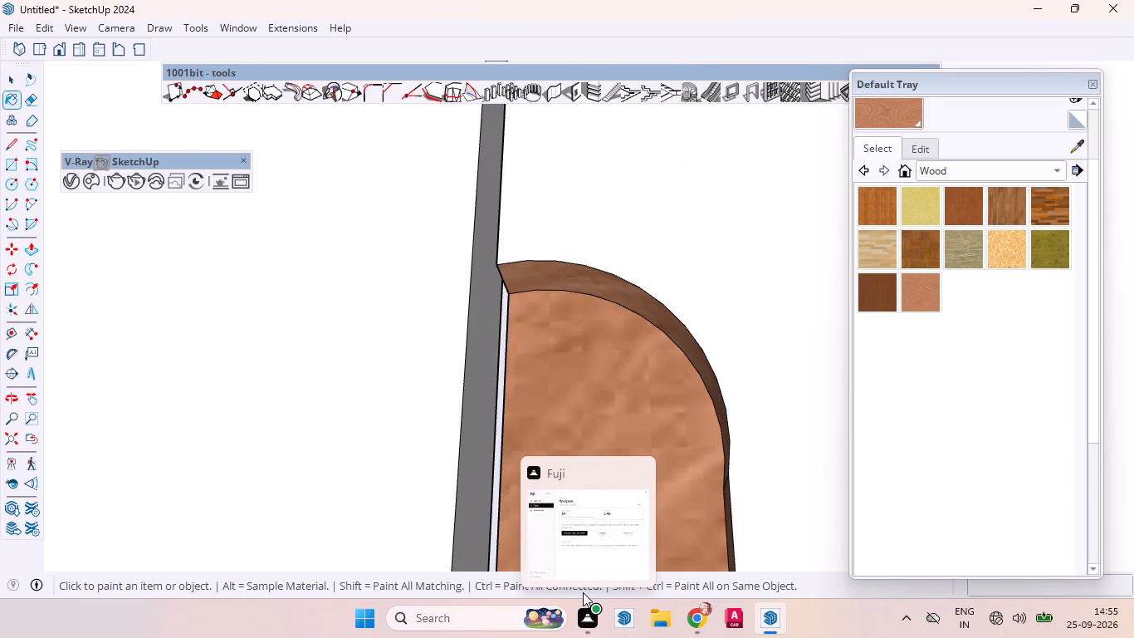
# Paint both half-circle faces of the right circular handle recess between the wardrobe's upper doors with the same wood.
pyautogui.scroll(-10, 589, 390)
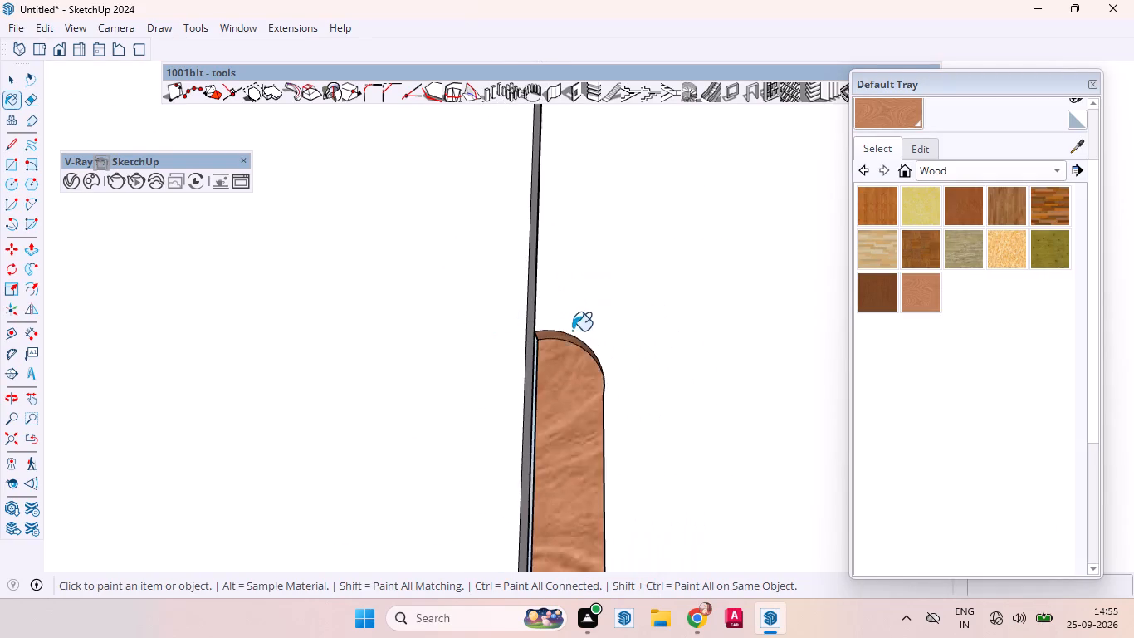
pyautogui.scroll(-4, 572, 331)
pyautogui.scroll(2, 566, 326)
pyautogui.scroll(-20, 566, 326)
pyautogui.scroll(-1, 566, 326)
pyautogui.scroll(1, 588, 447)
pyautogui.scroll(-9, 588, 447)
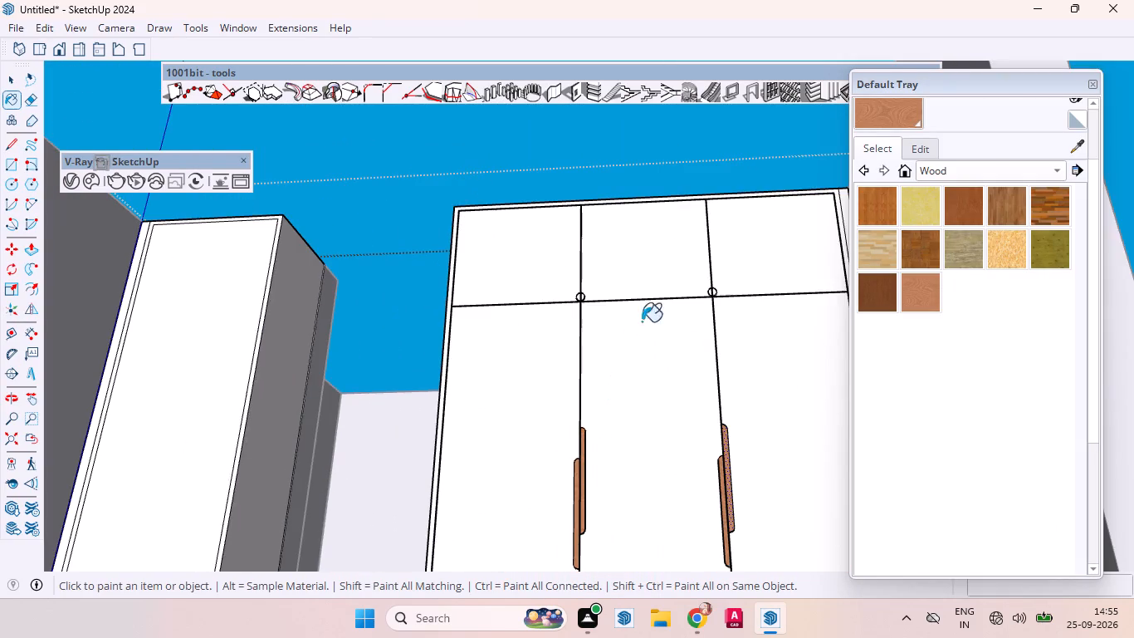
pyautogui.scroll(20, 789, 296)
pyautogui.scroll(8, 789, 296)
pyautogui.click(493, 276)
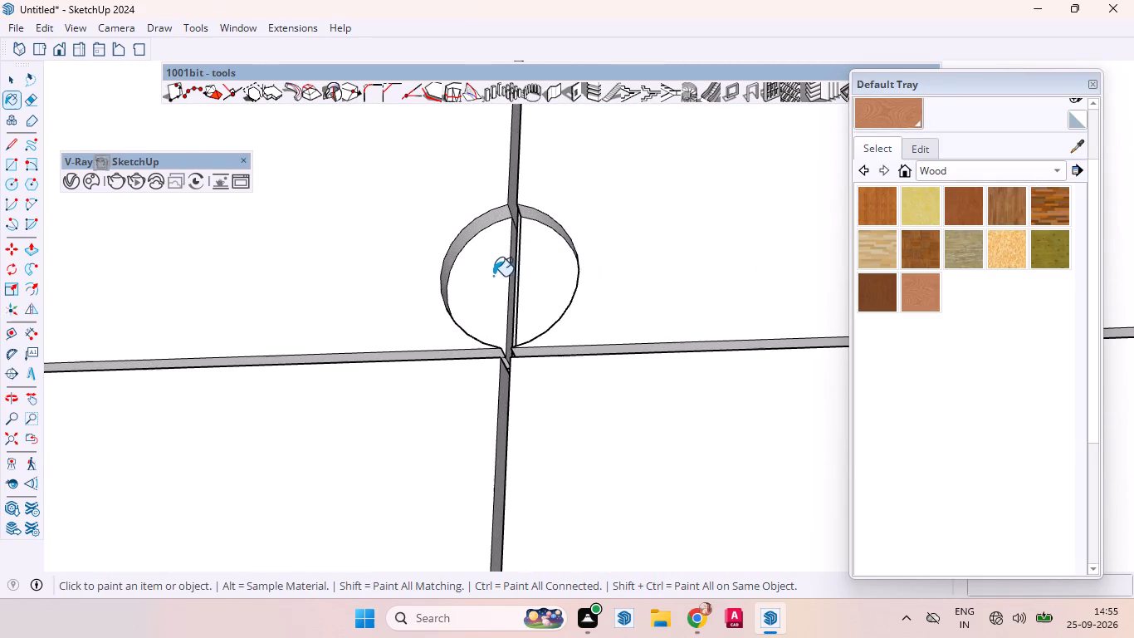
pyautogui.click(547, 282)
# Paint the curved side walls of both halves of the right circular handle recess with the same wood.
pyautogui.scroll(3, 482, 243)
pyautogui.scroll(-1, 477, 243)
pyautogui.scroll(1, 477, 243)
pyautogui.scroll(-1, 460, 236)
pyautogui.scroll(2, 460, 236)
pyautogui.scroll(-1, 460, 236)
pyautogui.scroll(3, 460, 236)
pyautogui.click(455, 238)
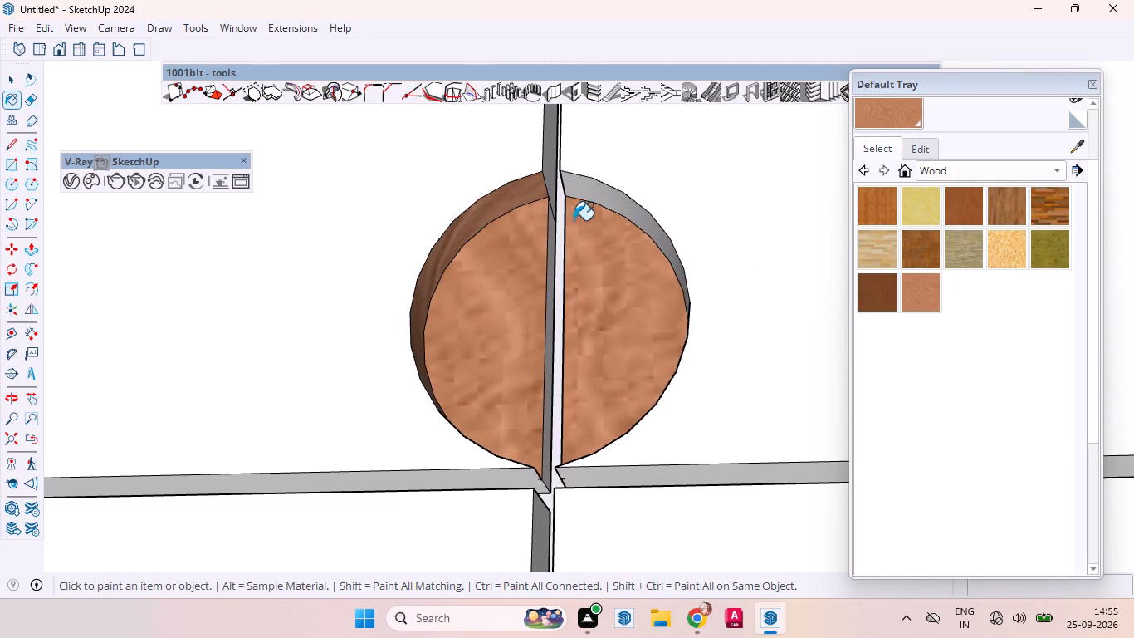
pyautogui.click(602, 206)
pyautogui.scroll(4, 571, 198)
pyautogui.scroll(-1, 571, 198)
pyautogui.scroll(9, 571, 198)
pyautogui.click(599, 187)
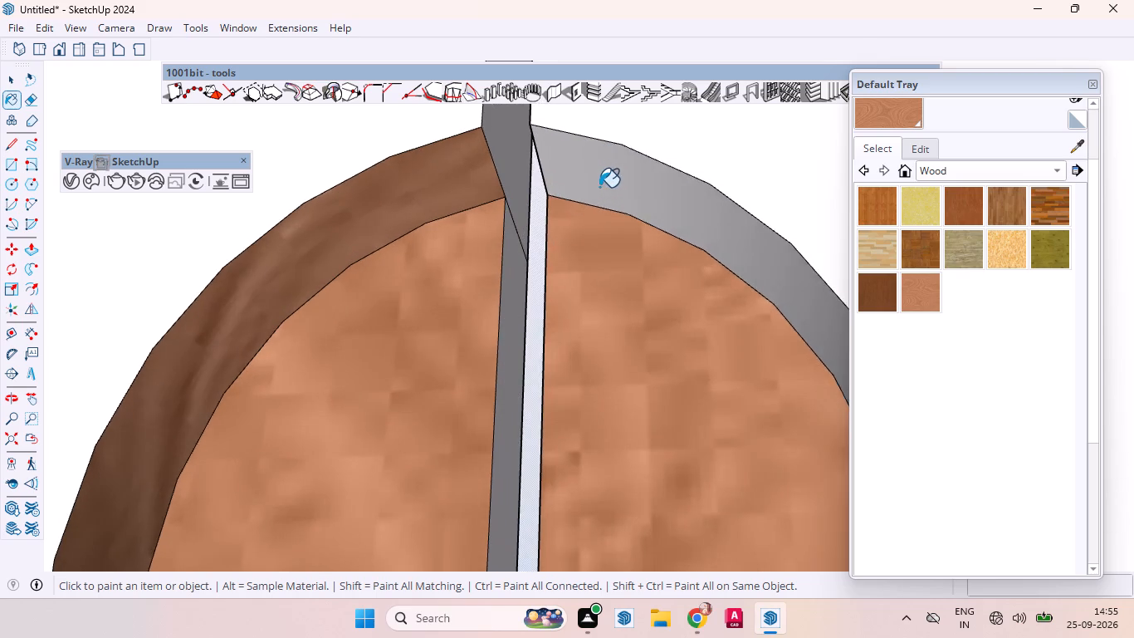
# Paint both half-circle faces of the left circular handle recess between the wardrobe's upper doors with the same wood.
pyautogui.scroll(-9, 561, 275)
pyautogui.scroll(3, 540, 249)
pyautogui.scroll(-6, 544, 249)
pyautogui.scroll(2, 564, 259)
pyautogui.scroll(-20, 569, 261)
pyautogui.scroll(-4, 569, 261)
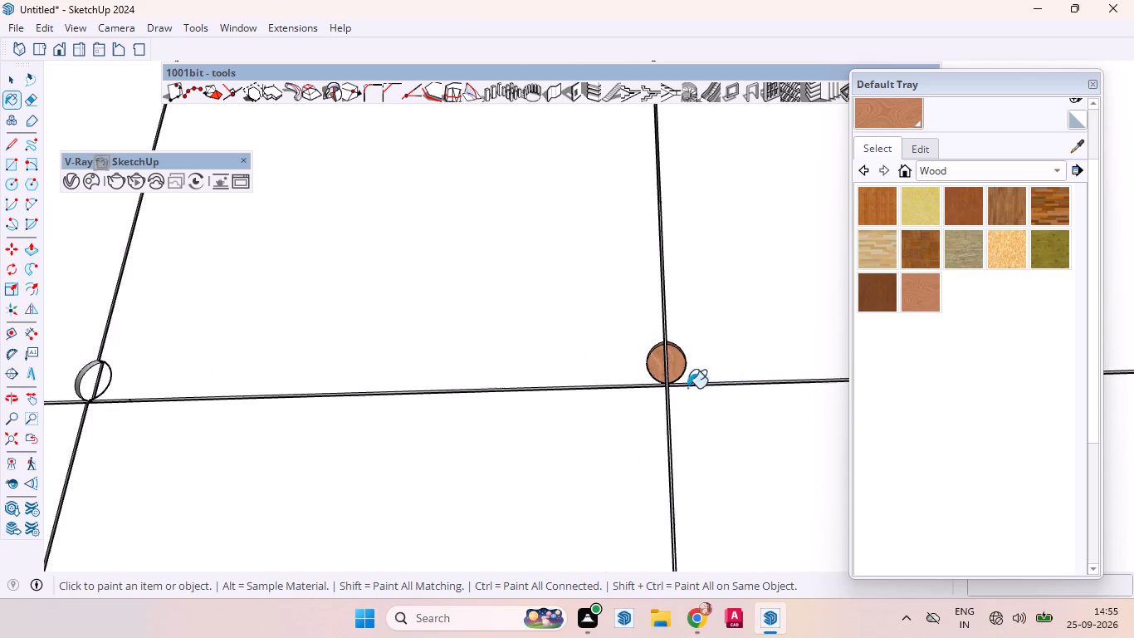
pyautogui.scroll(-16, 534, 377)
pyautogui.scroll(6, 499, 379)
pyautogui.scroll(-1, 545, 376)
pyautogui.scroll(5, 546, 375)
pyautogui.scroll(-1, 557, 375)
pyautogui.scroll(16, 560, 374)
pyautogui.click(579, 364)
pyautogui.click(540, 364)
# Paint the curved side walls of both halves of the left circular handle recess with the same wood.
pyautogui.scroll(4, 529, 331)
pyautogui.scroll(-2, 529, 331)
pyautogui.scroll(2, 529, 331)
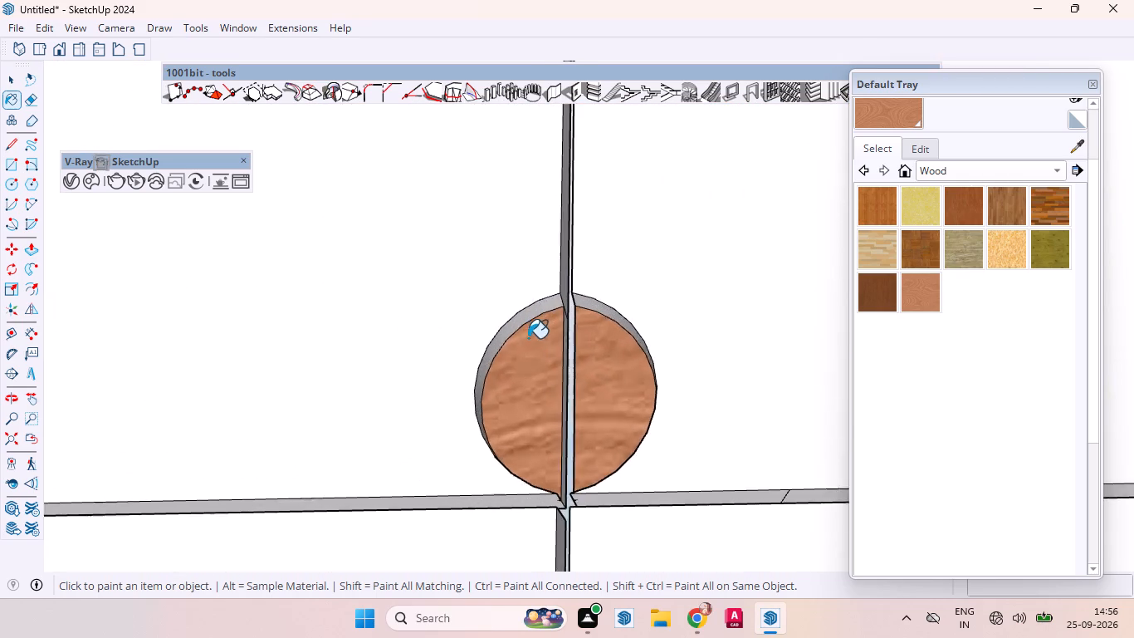
pyautogui.scroll(2, 528, 338)
pyautogui.scroll(-1, 525, 356)
pyautogui.scroll(1, 525, 356)
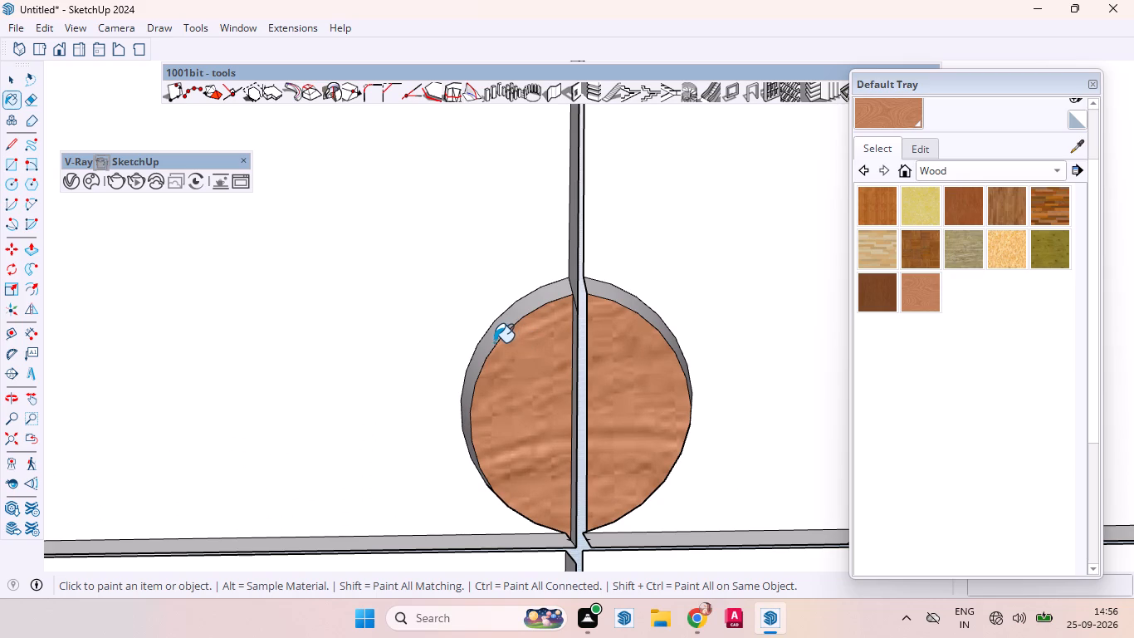
pyautogui.click(493, 344)
pyautogui.scroll(2, 582, 331)
pyautogui.scroll(-1, 602, 331)
pyautogui.scroll(4, 607, 331)
pyautogui.click(708, 232)
# Leave the painting tool and bring the whole house model back into view.
pyautogui.scroll(-2, 497, 330)
pyautogui.scroll(2, 593, 355)
pyautogui.scroll(-5, 601, 355)
pyautogui.scroll(1, 598, 348)
pyautogui.scroll(-5, 607, 350)
pyautogui.scroll(1, 570, 359)
pyautogui.scroll(-15, 571, 360)
pyautogui.scroll(2, 608, 345)
pyautogui.scroll(-9, 608, 345)
pyautogui.scroll(6, 598, 351)
pyautogui.scroll(-6, 600, 353)
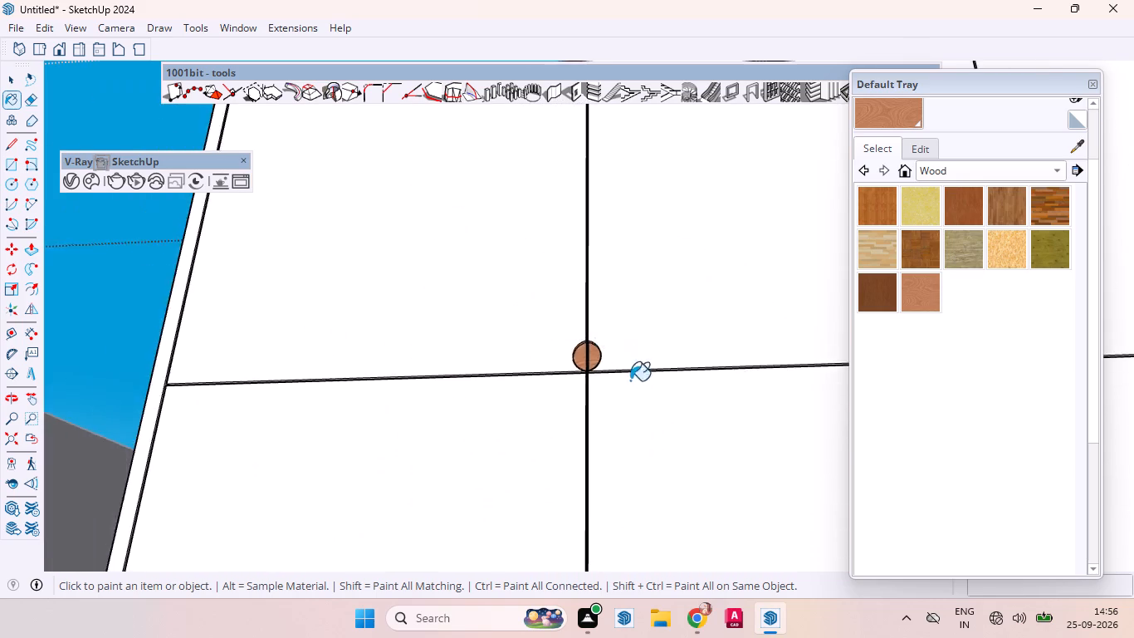
pyautogui.scroll(-8, 630, 380)
pyautogui.scroll(1, 569, 410)
pyautogui.scroll(-2, 569, 411)
pyautogui.scroll(2, 569, 411)
pyautogui.scroll(-7, 569, 412)
pyautogui.press('space')
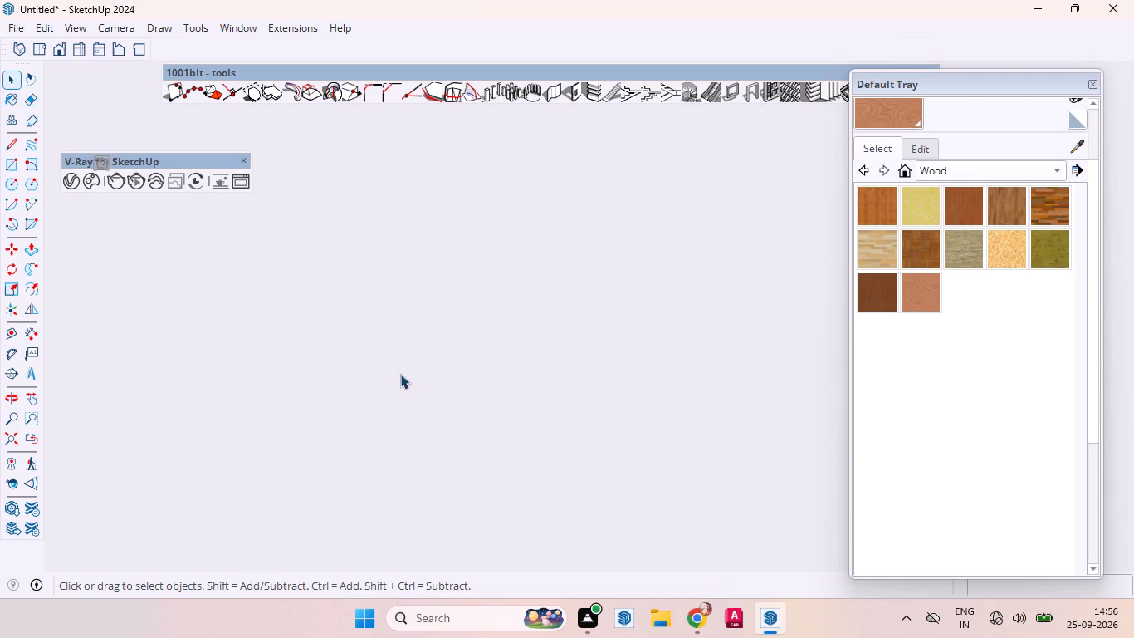
pyautogui.scroll(-7, 486, 449)
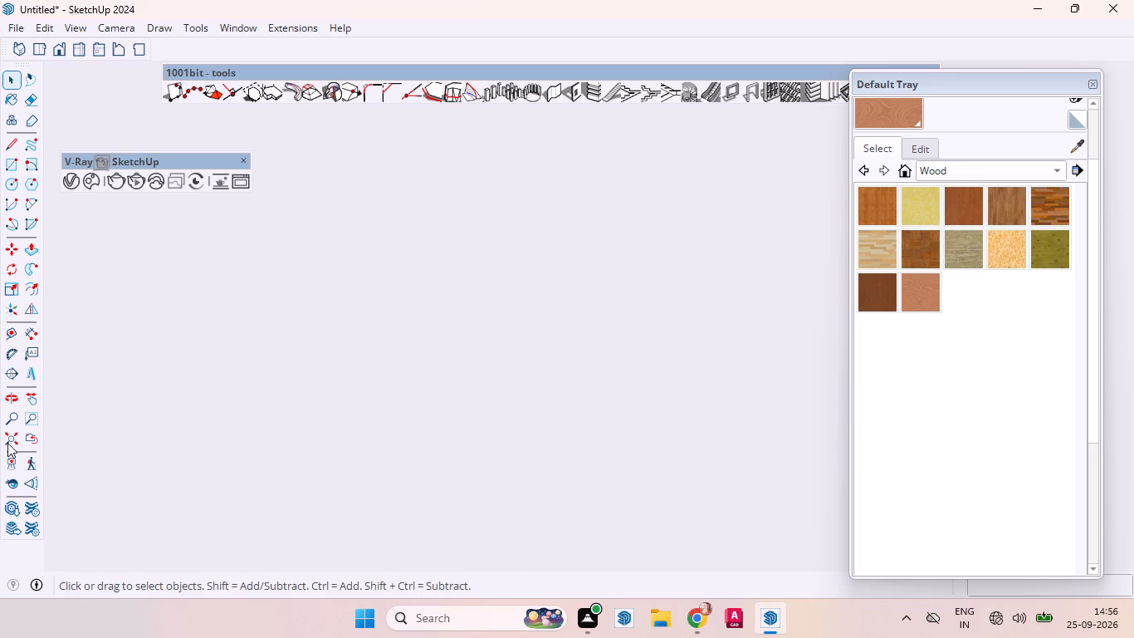
pyautogui.click(12, 434)
pyautogui.scroll(-9, 307, 336)
pyautogui.scroll(2, 510, 442)
pyautogui.scroll(-1, 521, 443)
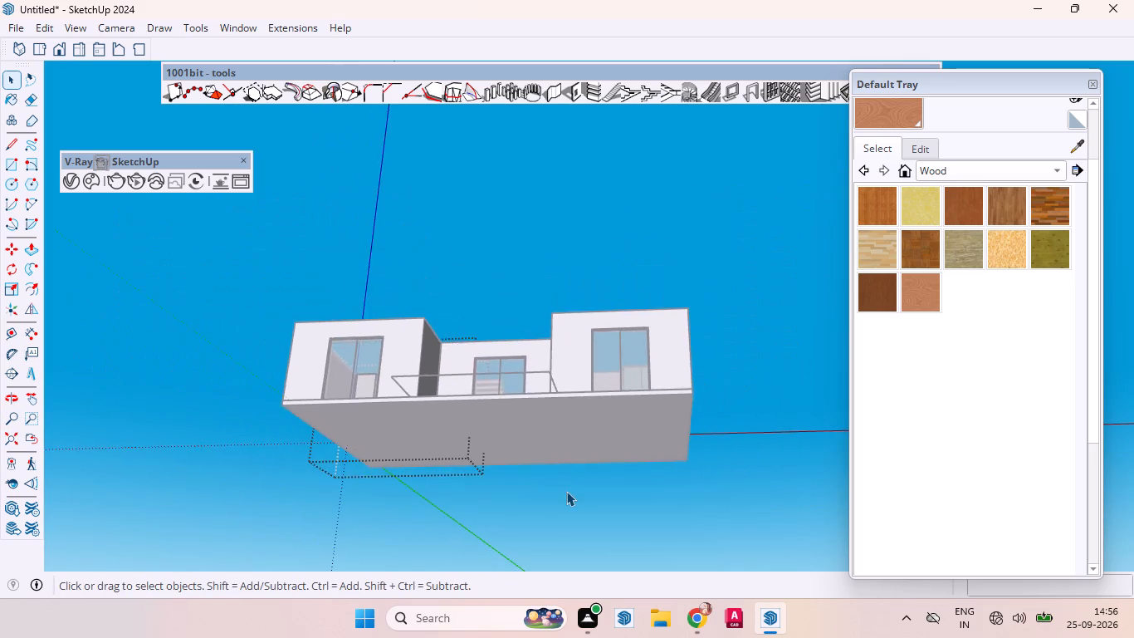
# Examine the three-door wardrobe's front and its wood-finished handle recesses up close.
pyautogui.click(566, 493)
pyautogui.moveTo(290, 296); pyautogui.dragTo(478, 601, button='middle')
pyautogui.scroll(-3, 439, 449)
pyautogui.scroll(14, 420, 430)
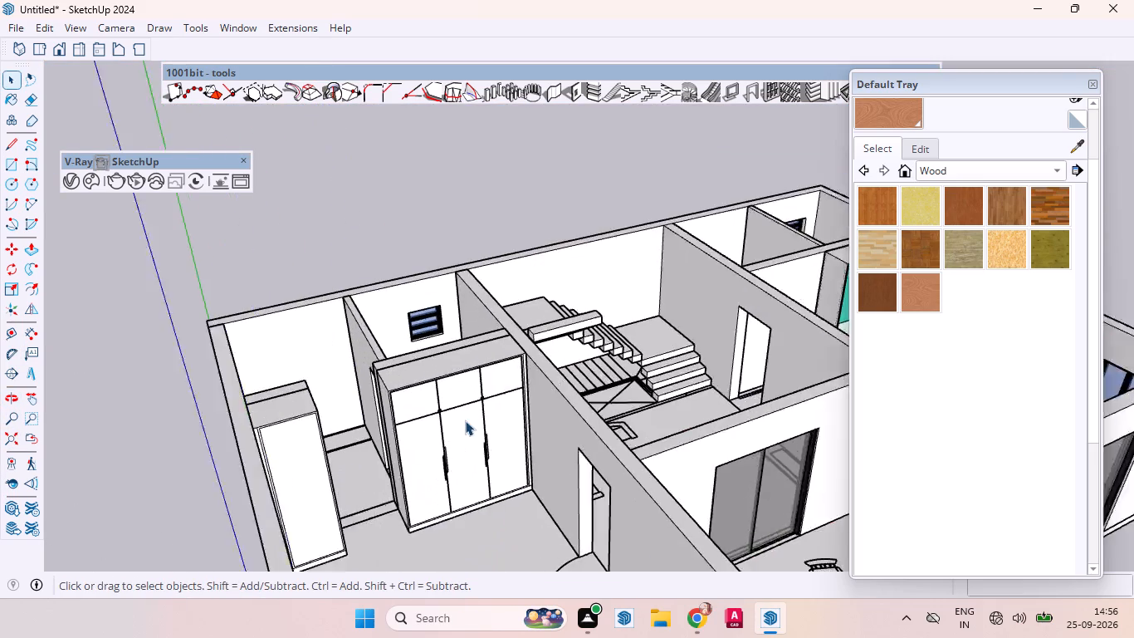
pyautogui.scroll(1, 465, 420)
pyautogui.scroll(-1, 465, 420)
pyautogui.scroll(4, 465, 420)
pyautogui.moveTo(501, 507); pyautogui.dragTo(397, 483, button='middle')
pyautogui.scroll(9, 347, 469)
pyautogui.scroll(-4, 345, 463)
pyautogui.scroll(1, 345, 463)
pyautogui.scroll(-3, 535, 427)
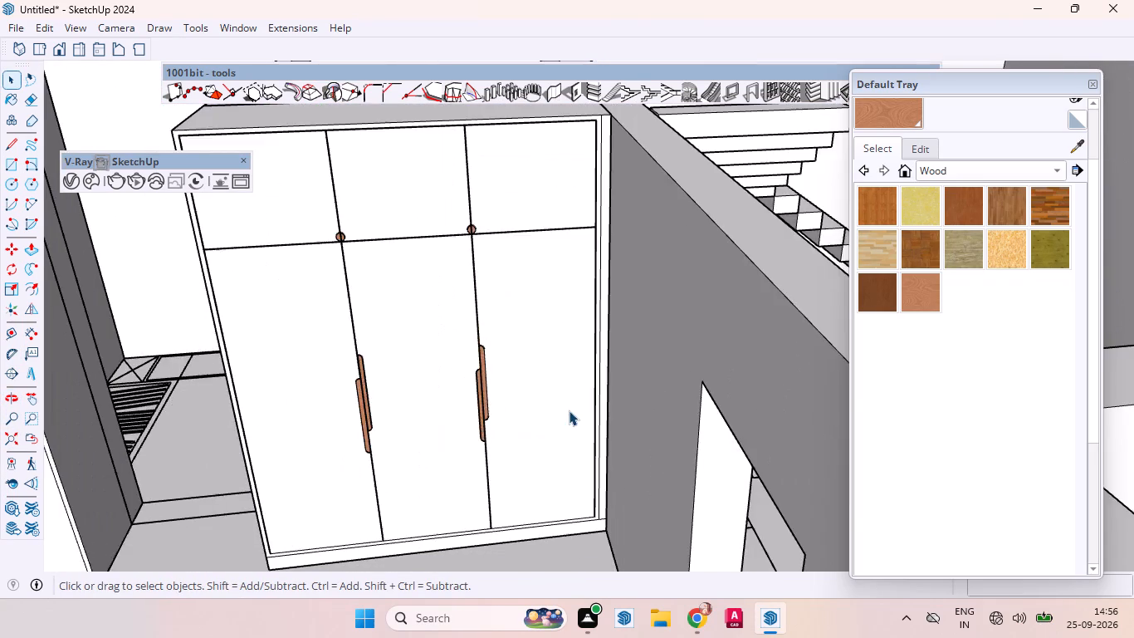
pyautogui.scroll(-3, 584, 401)
pyautogui.scroll(3, 386, 418)
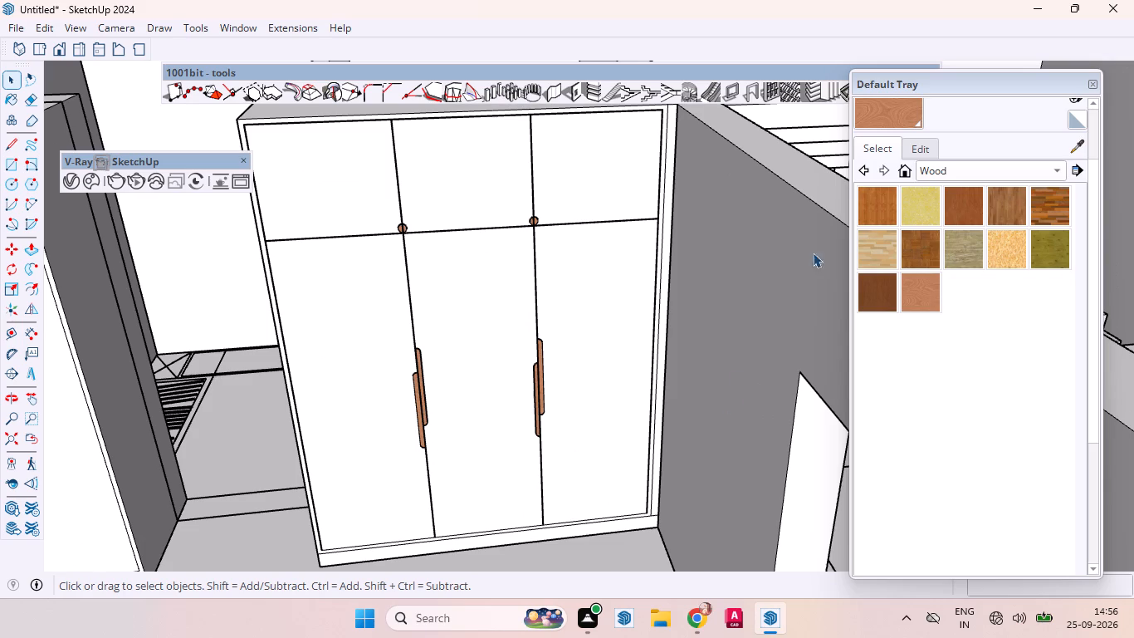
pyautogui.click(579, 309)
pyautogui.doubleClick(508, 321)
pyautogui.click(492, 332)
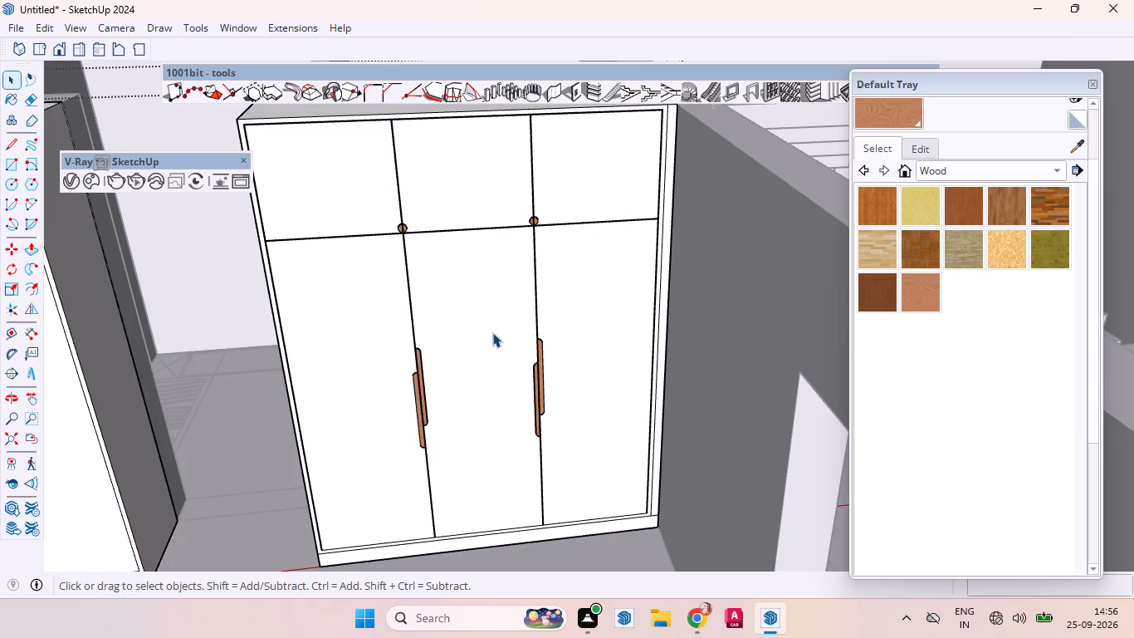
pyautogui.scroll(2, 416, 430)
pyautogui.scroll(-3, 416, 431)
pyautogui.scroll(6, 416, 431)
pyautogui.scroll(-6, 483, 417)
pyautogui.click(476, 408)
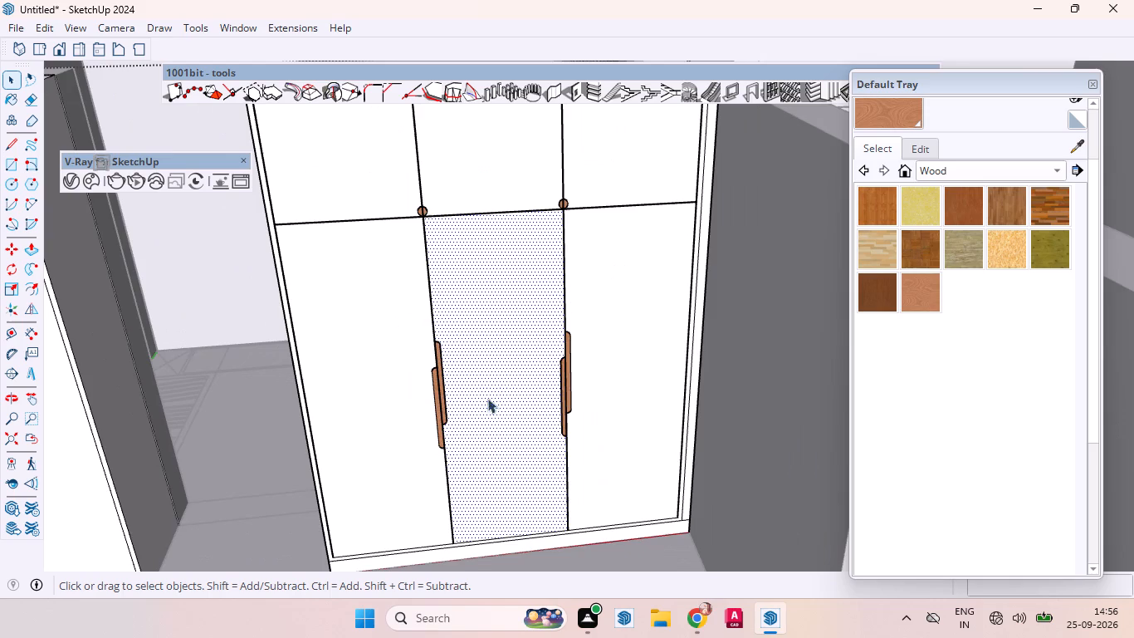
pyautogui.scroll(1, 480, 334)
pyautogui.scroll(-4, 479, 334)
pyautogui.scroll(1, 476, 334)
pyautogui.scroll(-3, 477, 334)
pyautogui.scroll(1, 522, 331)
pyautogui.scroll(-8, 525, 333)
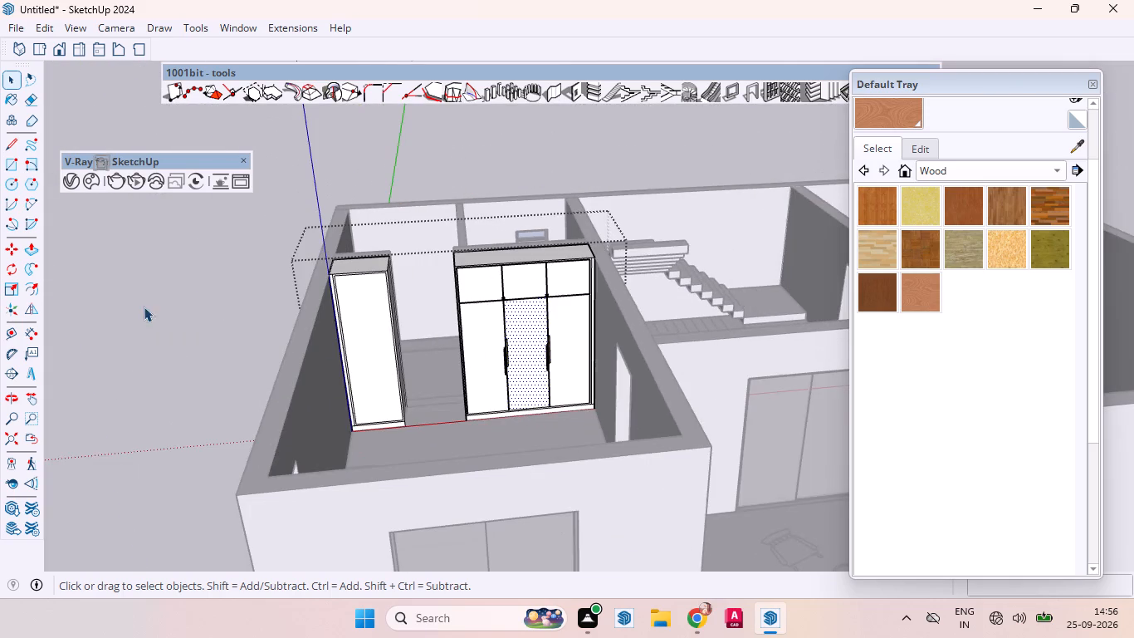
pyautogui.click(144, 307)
# Open the three-door wardrobe for editing and select its right lower door face.
pyautogui.scroll(11, 598, 334)
pyautogui.doubleClick(547, 322)
pyautogui.click(538, 314)
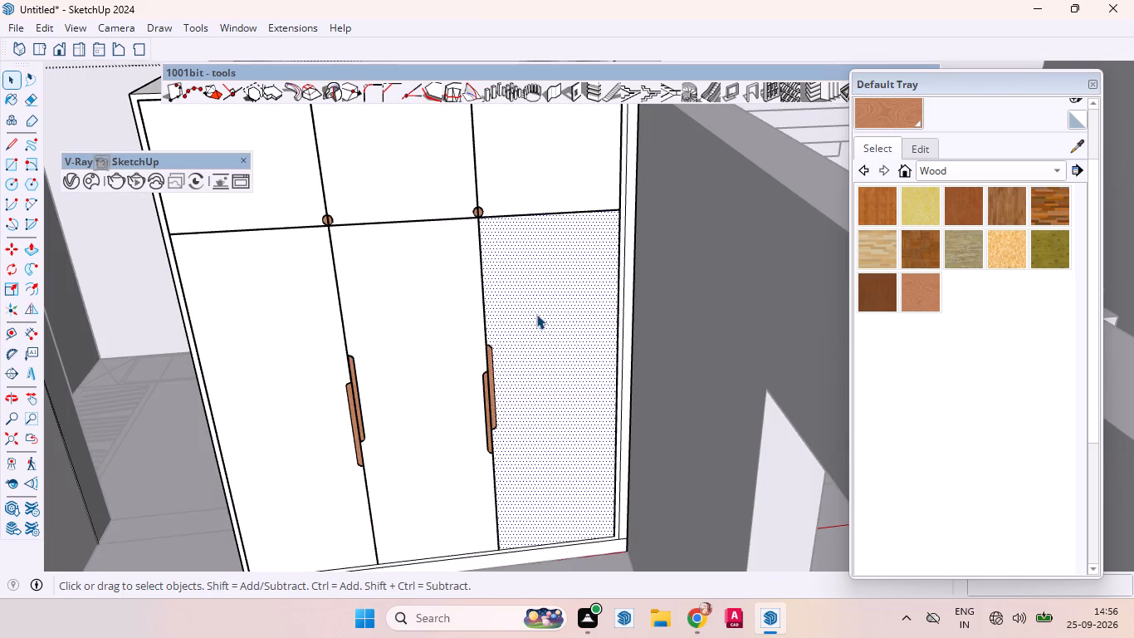
# Look through the Asian Paints Colours of India collection for a wardrobe door colour.
pyautogui.click(1061, 166)
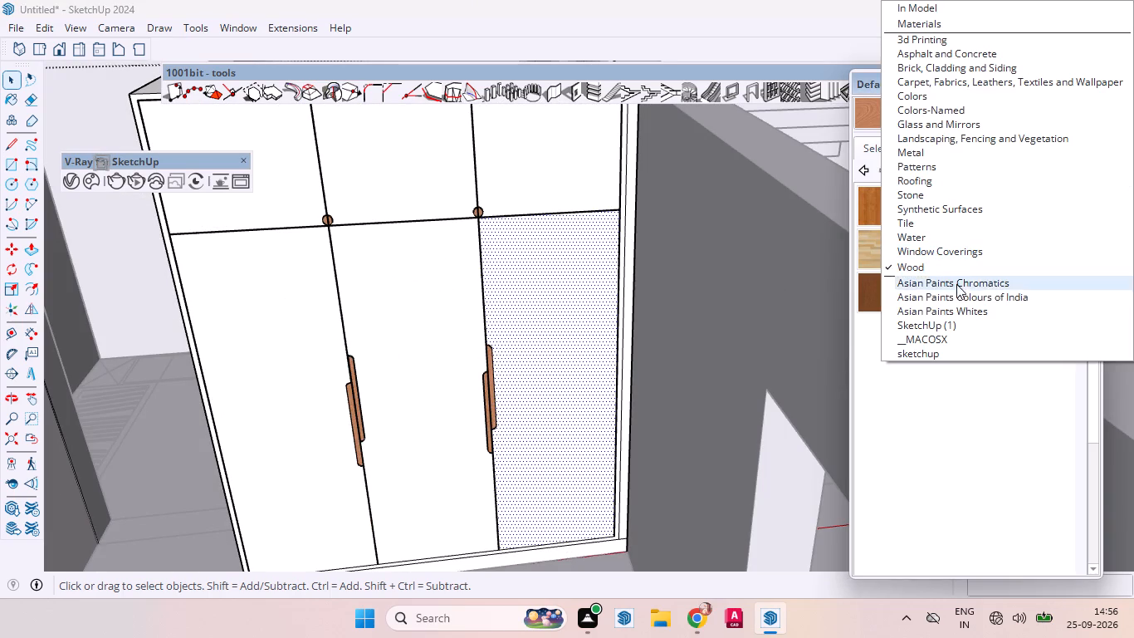
pyautogui.click(969, 290)
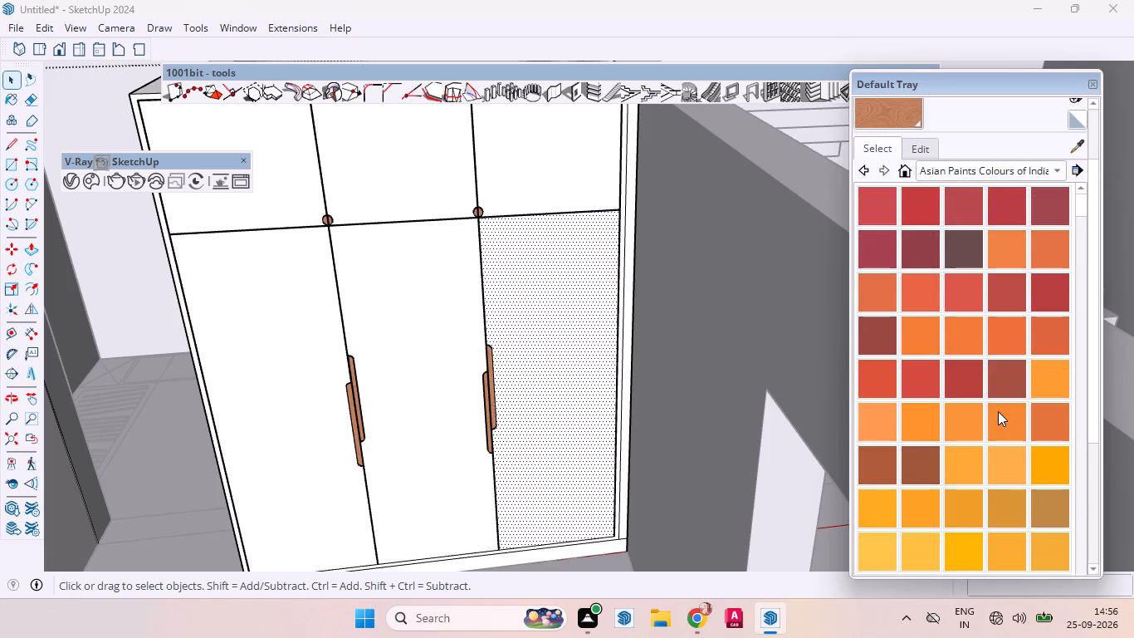
pyautogui.scroll(-10, 998, 411)
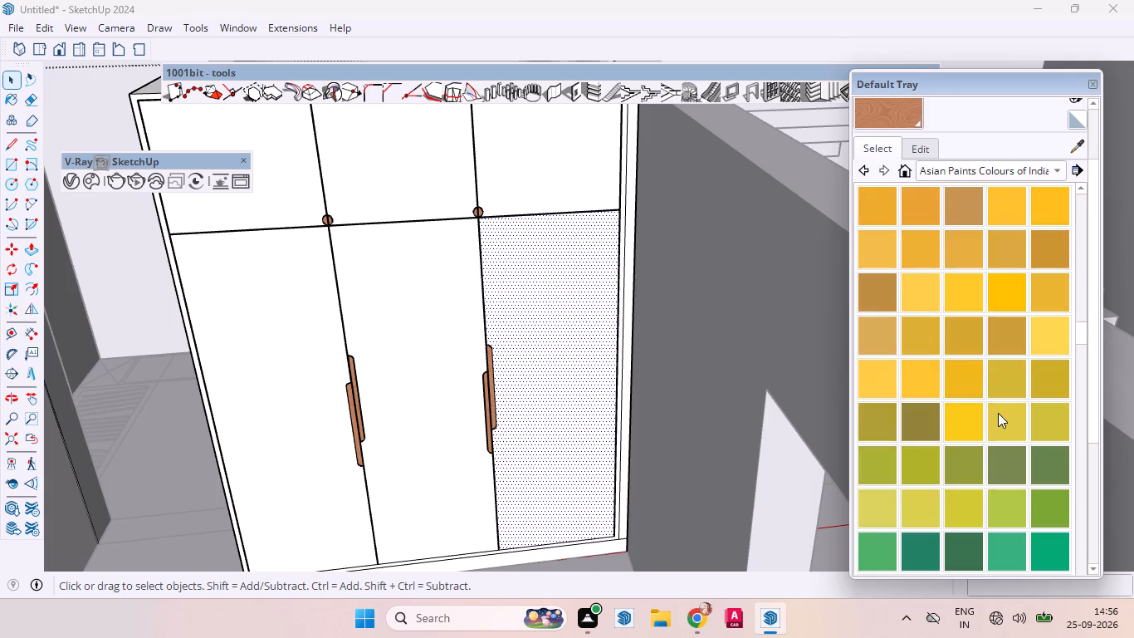
pyautogui.scroll(-2, 998, 413)
pyautogui.scroll(2, 995, 416)
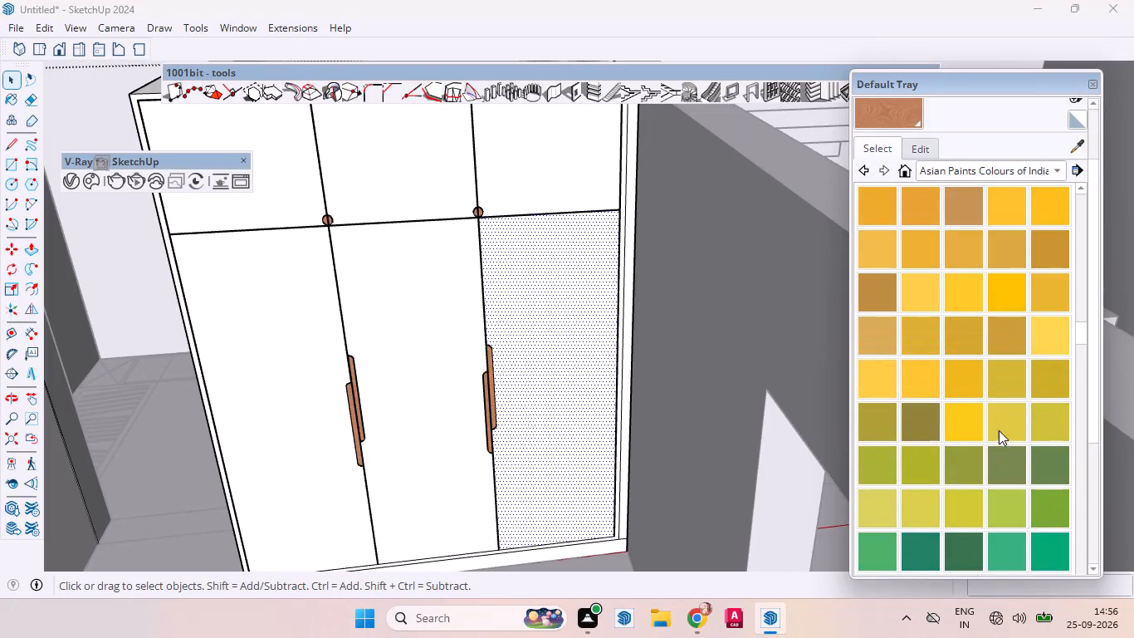
pyautogui.scroll(-7, 999, 429)
pyautogui.scroll(3, 1007, 437)
pyautogui.scroll(-7, 1007, 437)
pyautogui.scroll(1, 1005, 439)
pyautogui.scroll(-11, 1002, 439)
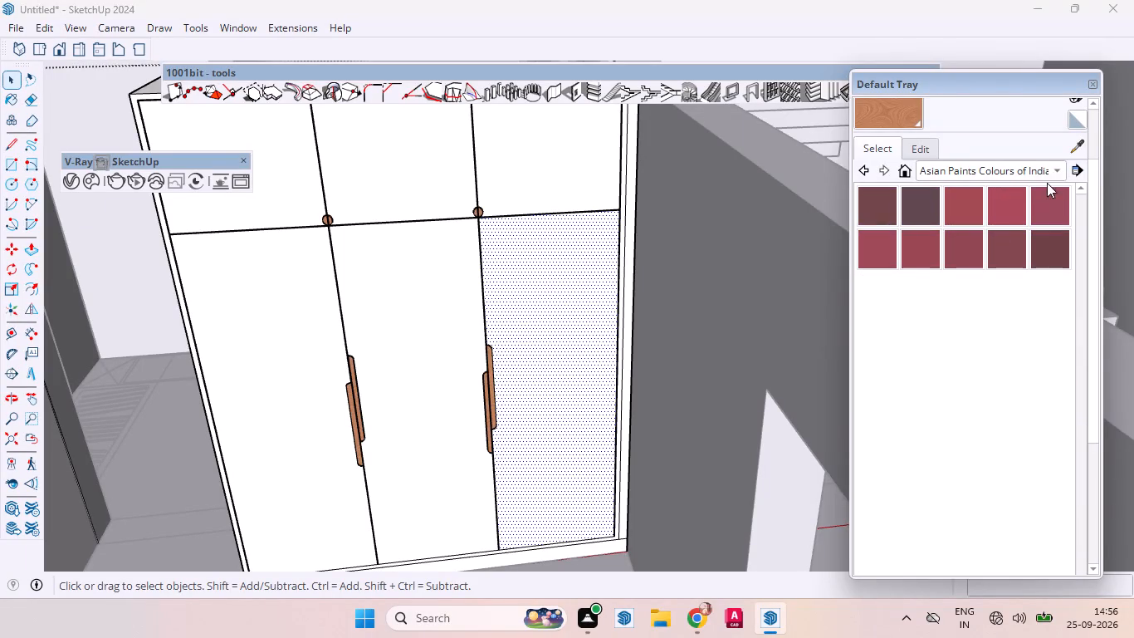
# Look through the Asian Paints Chromatics collection down to the cream and beige shades for a wardrobe door colour.
pyautogui.click(1052, 169)
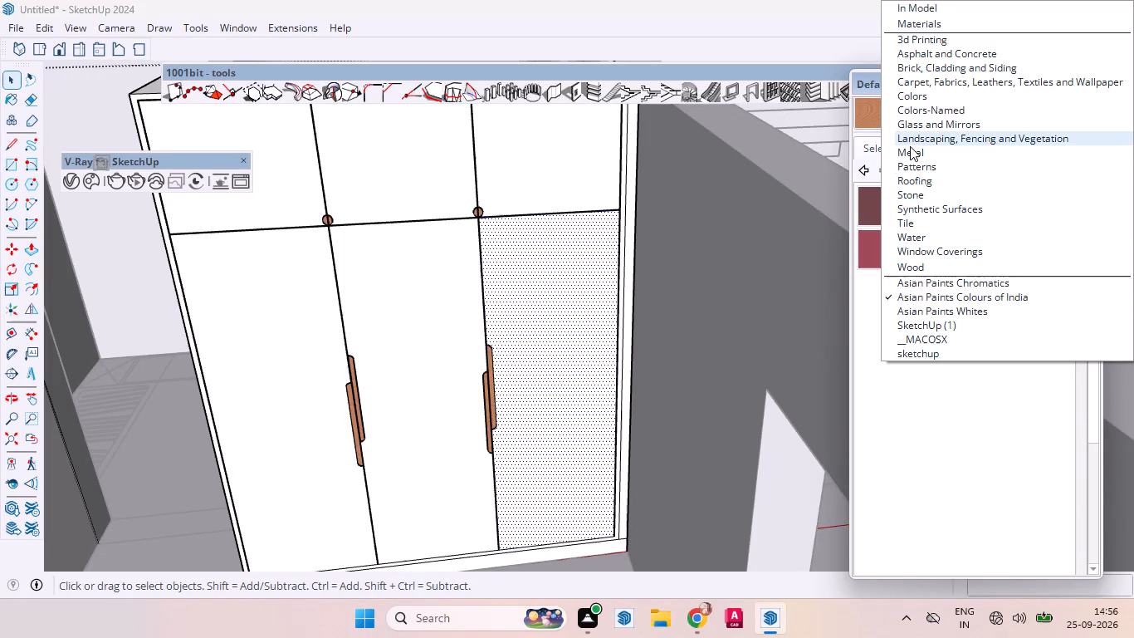
pyautogui.click(933, 283)
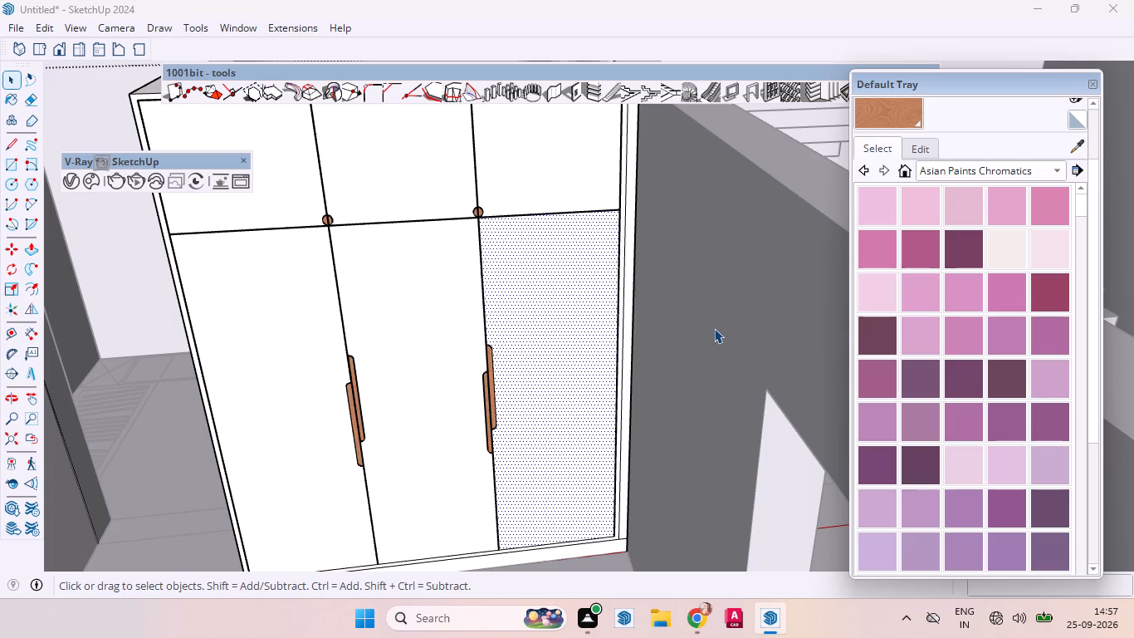
pyautogui.scroll(-1, 877, 386)
pyautogui.scroll(-4, 962, 367)
pyautogui.scroll(3, 986, 367)
pyautogui.scroll(-6, 986, 371)
pyautogui.scroll(2, 986, 374)
pyautogui.scroll(-20, 986, 374)
pyautogui.scroll(-10, 986, 374)
pyautogui.scroll(1, 983, 382)
pyautogui.scroll(-2, 983, 382)
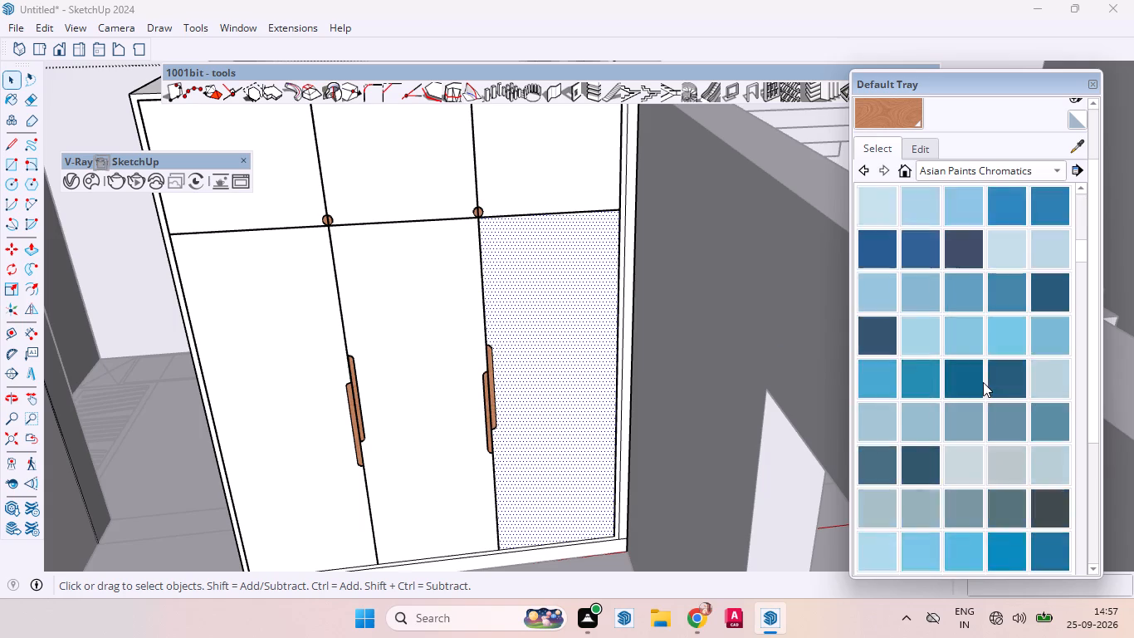
pyautogui.scroll(-15, 983, 382)
pyautogui.scroll(2, 983, 387)
pyautogui.scroll(-13, 983, 387)
pyautogui.scroll(1, 983, 389)
pyautogui.scroll(-10, 983, 389)
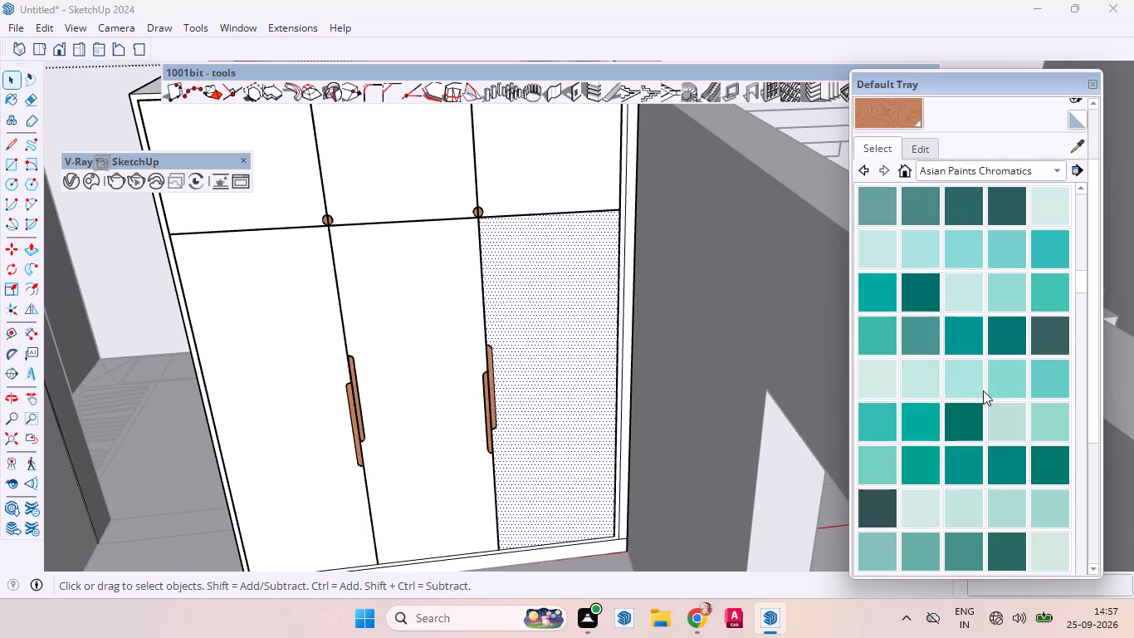
pyautogui.scroll(-4, 983, 390)
pyautogui.scroll(1, 983, 394)
pyautogui.scroll(-2, 983, 395)
pyautogui.scroll(3, 983, 395)
pyautogui.scroll(-18, 983, 395)
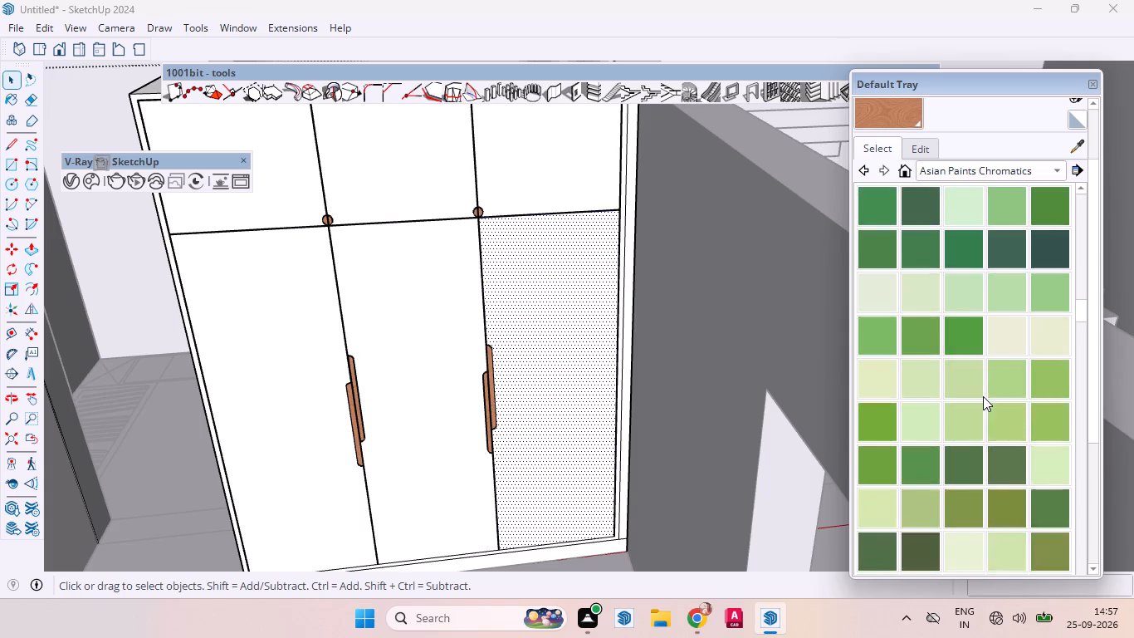
pyautogui.scroll(-5, 983, 396)
pyautogui.scroll(1, 983, 396)
pyautogui.scroll(-5, 983, 396)
pyautogui.scroll(2, 983, 396)
pyautogui.scroll(-14, 983, 396)
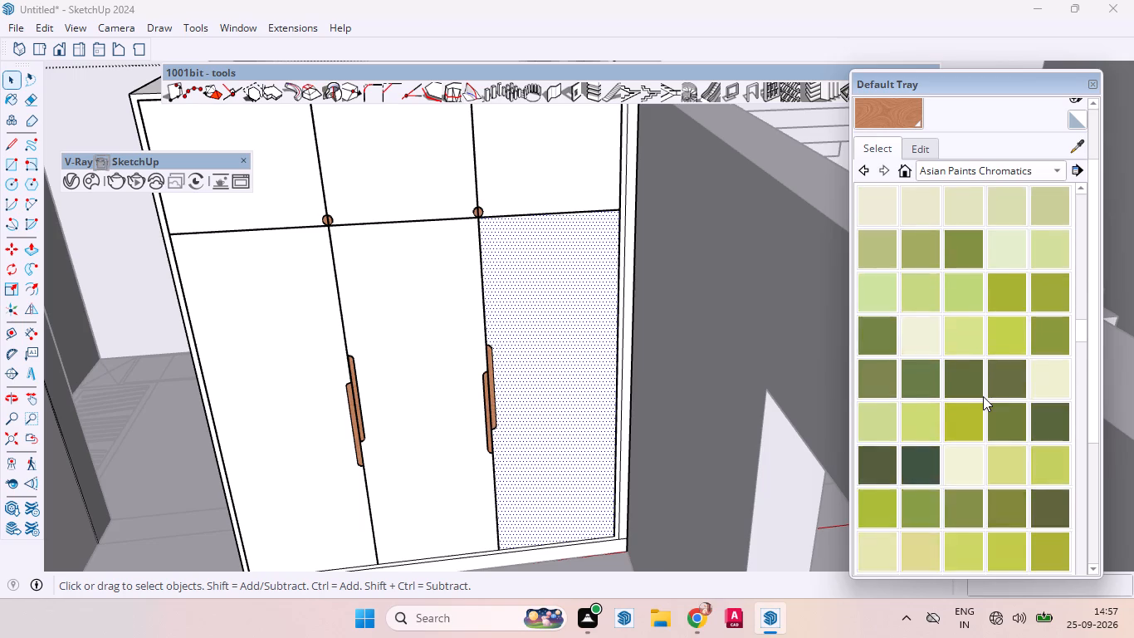
pyautogui.scroll(-4, 983, 396)
pyautogui.scroll(1, 983, 396)
pyautogui.scroll(-14, 983, 396)
pyautogui.scroll(2, 983, 396)
pyautogui.scroll(-8, 983, 396)
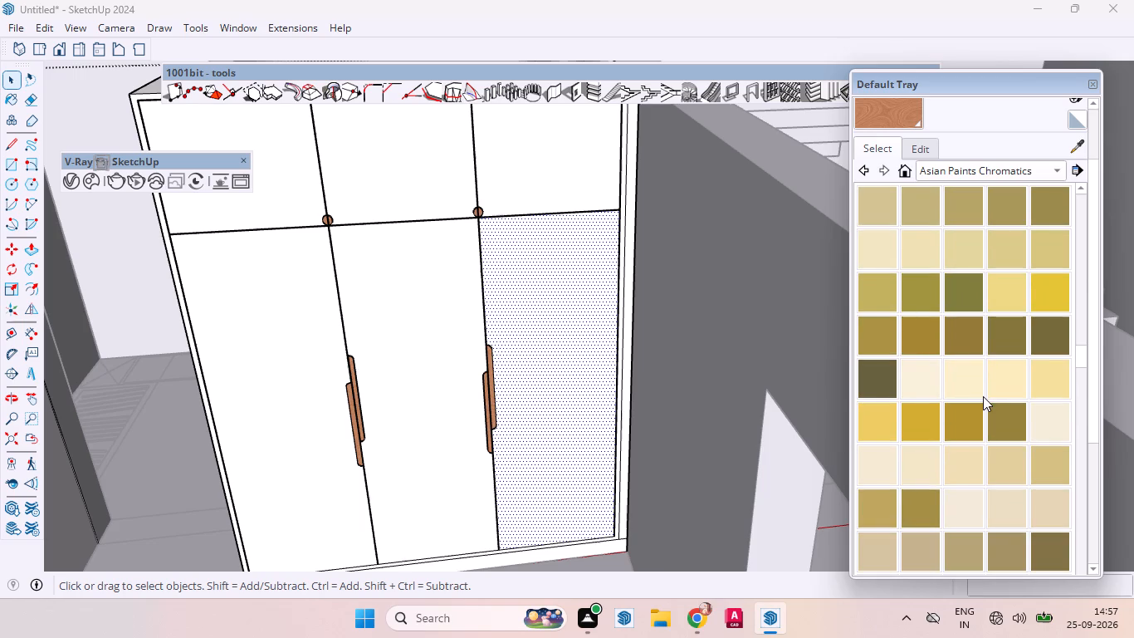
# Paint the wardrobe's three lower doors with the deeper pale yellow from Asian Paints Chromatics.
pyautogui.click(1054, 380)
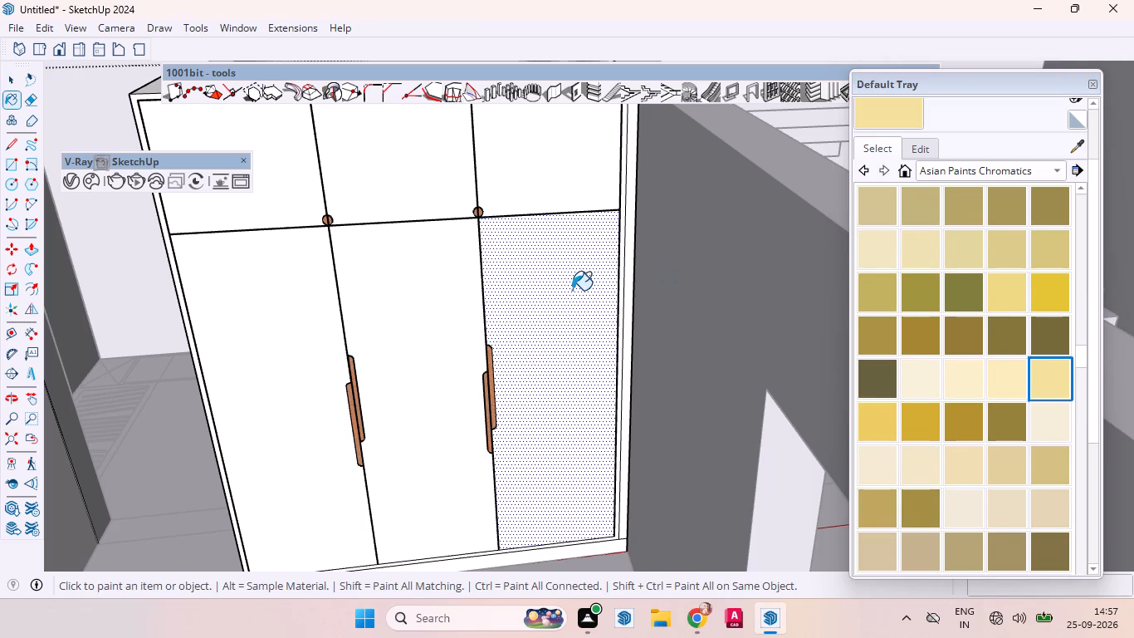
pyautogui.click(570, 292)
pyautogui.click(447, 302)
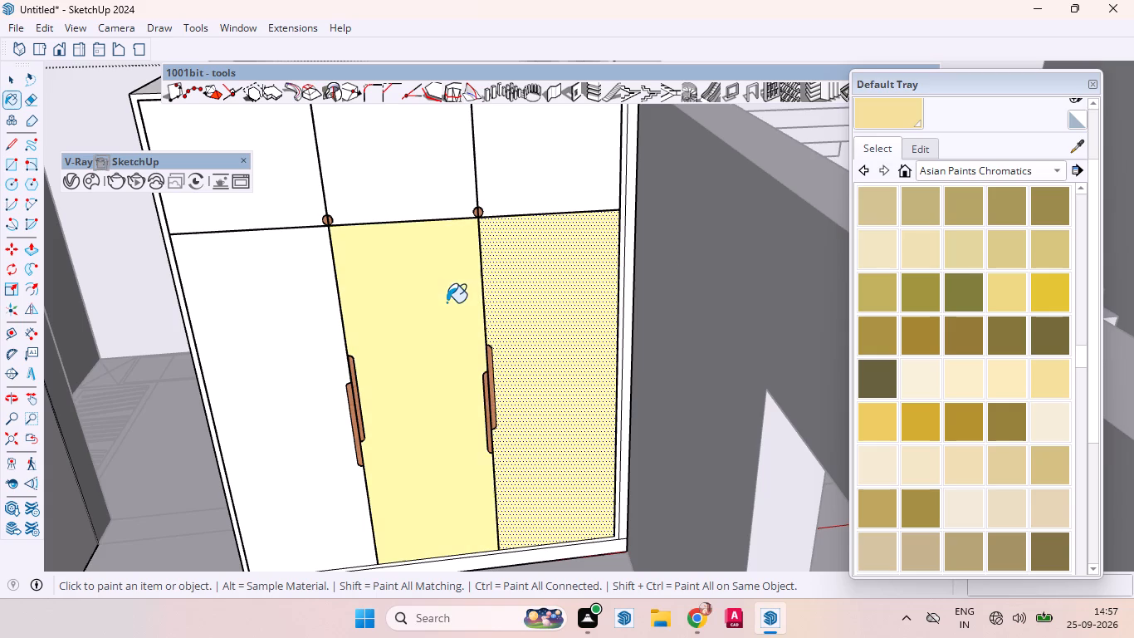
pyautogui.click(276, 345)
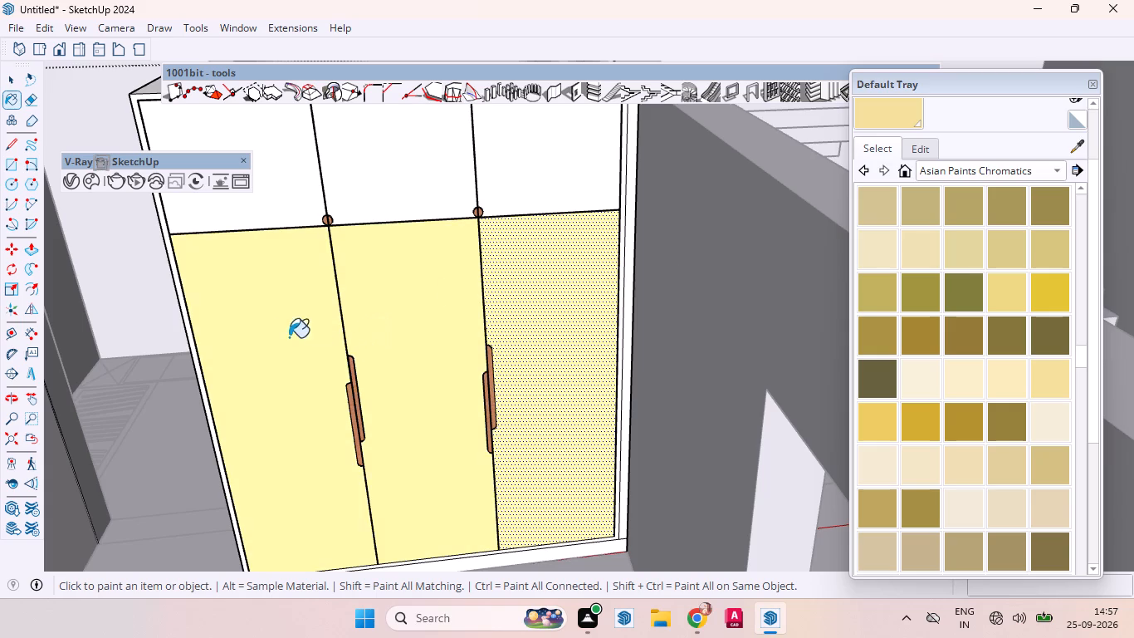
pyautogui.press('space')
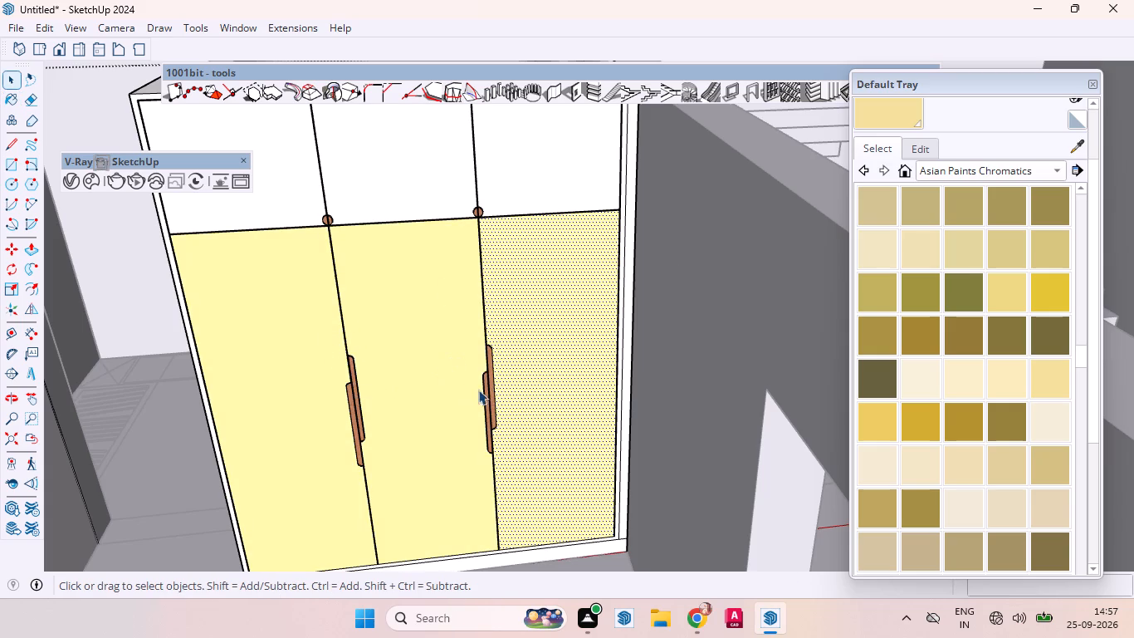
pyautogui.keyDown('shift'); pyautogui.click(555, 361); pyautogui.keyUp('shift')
# Paint all six upper and lower doors of the three-door wardrobe with the lighter cream from Asian Paints Chromatics.
pyautogui.scroll(-5, 713, 360)
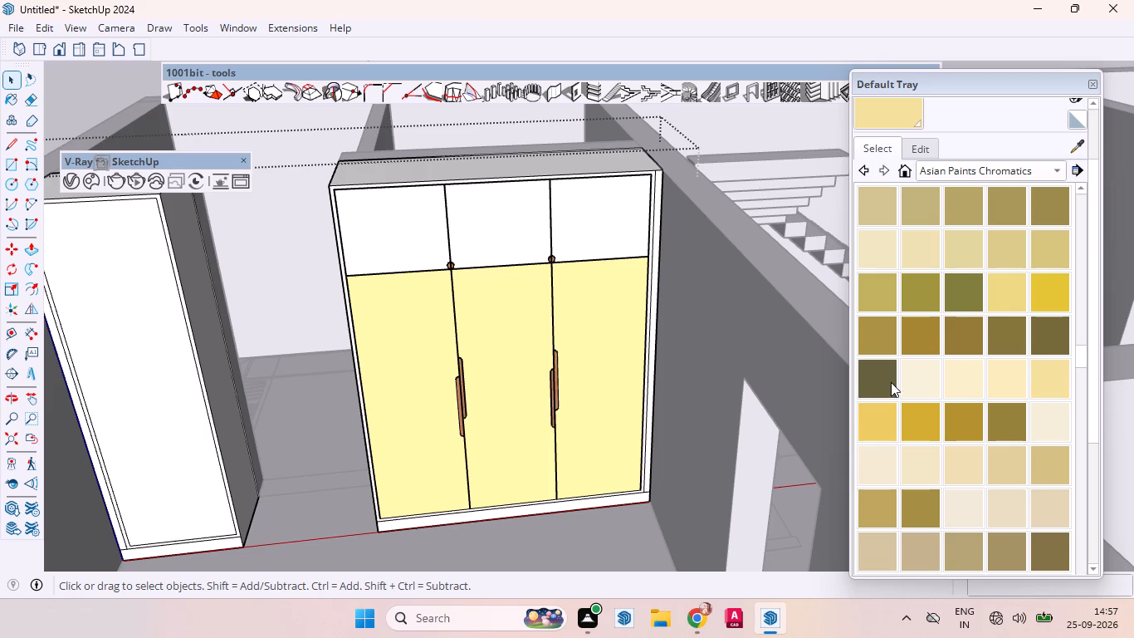
pyautogui.click(1008, 374)
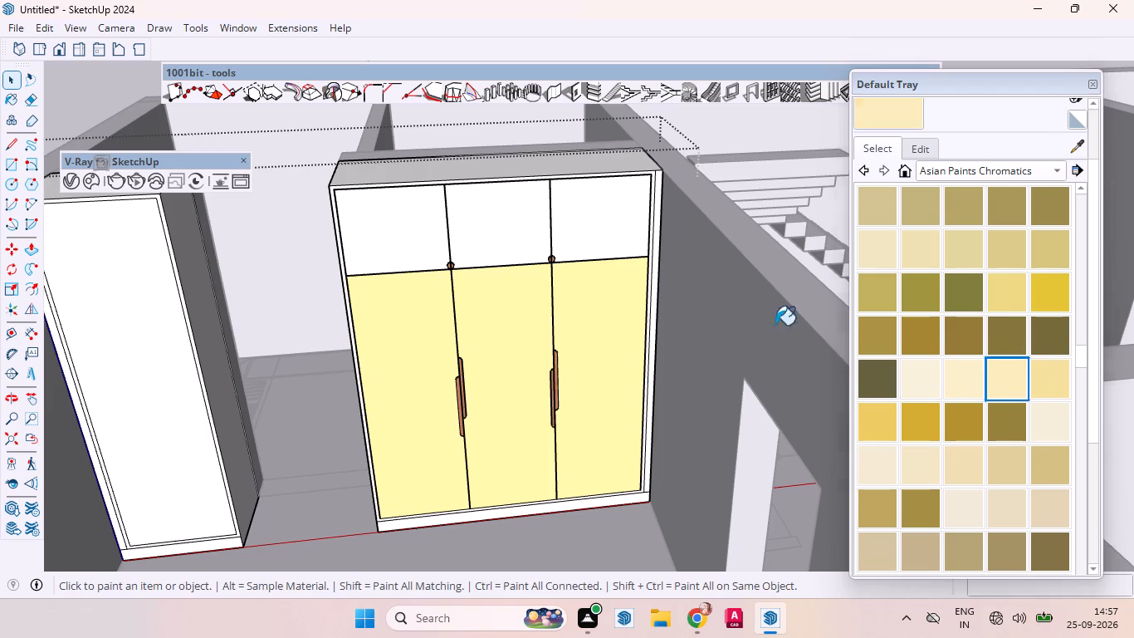
pyautogui.click(628, 227)
pyautogui.click(498, 231)
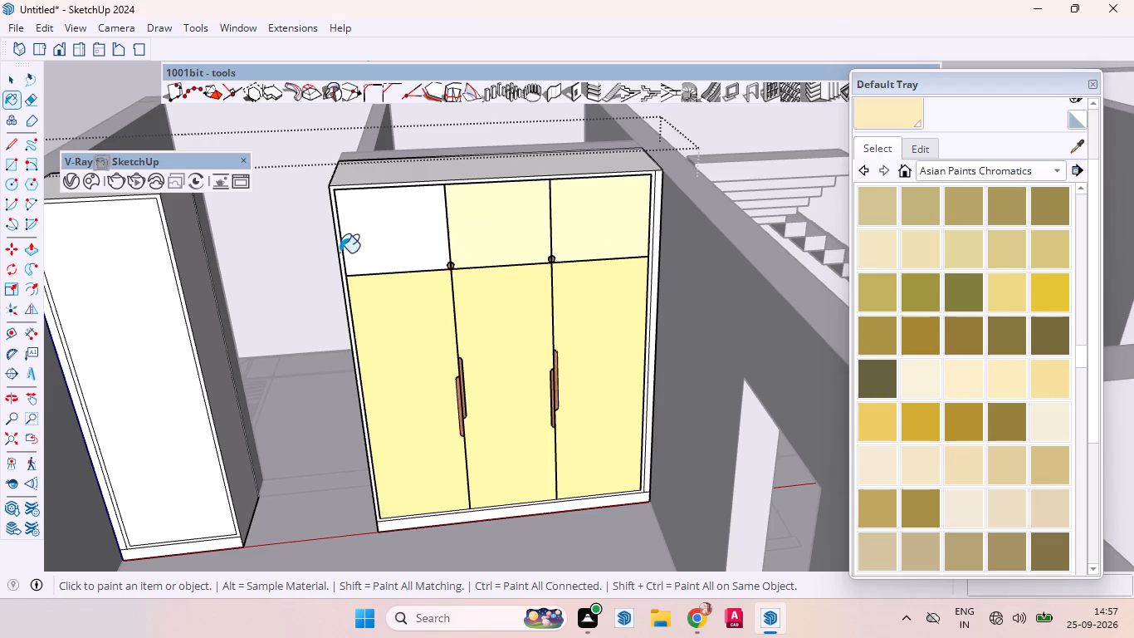
pyautogui.click(384, 223)
pyautogui.click(409, 332)
pyautogui.click(467, 323)
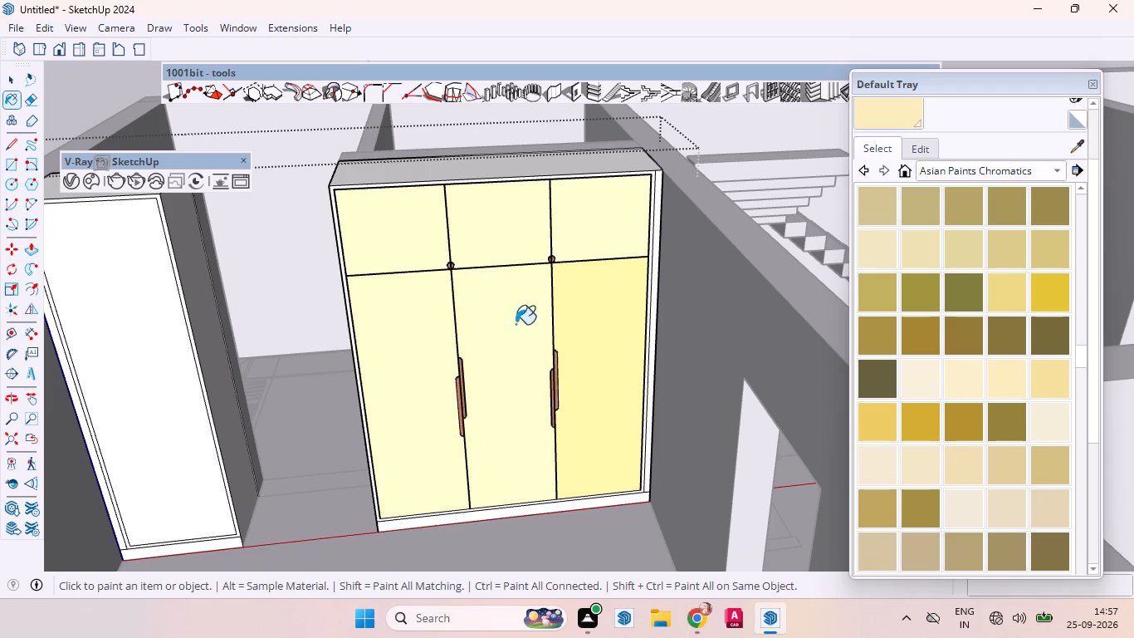
pyautogui.click(628, 320)
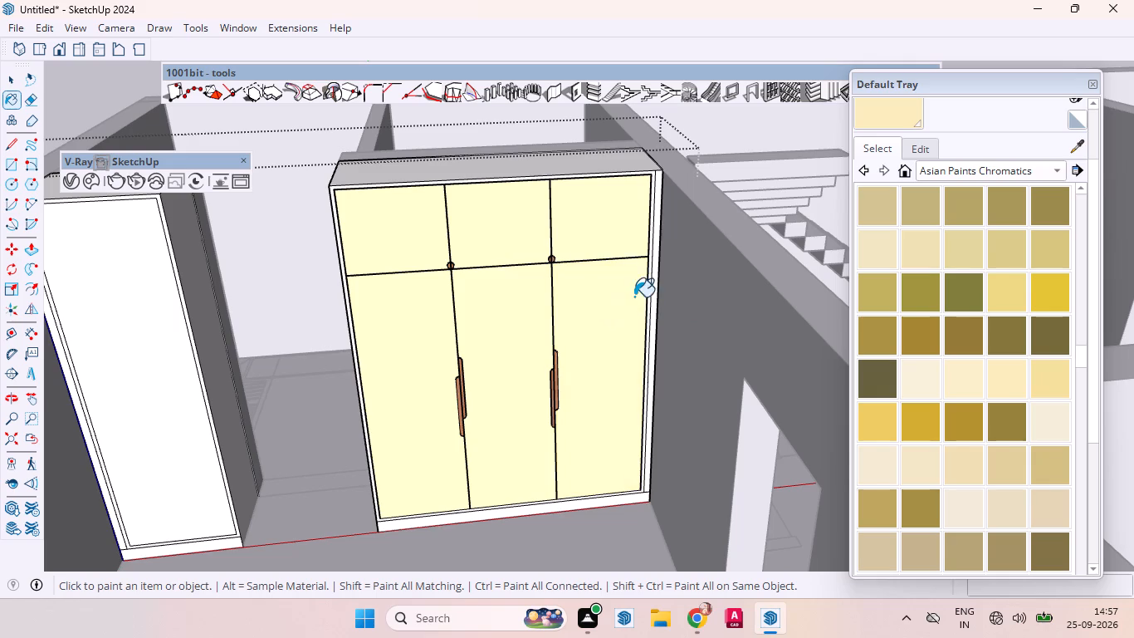
# Paint the front panel of the narrow wardrobe beside it with the same light cream and leave the group.
pyautogui.scroll(-6, 634, 297)
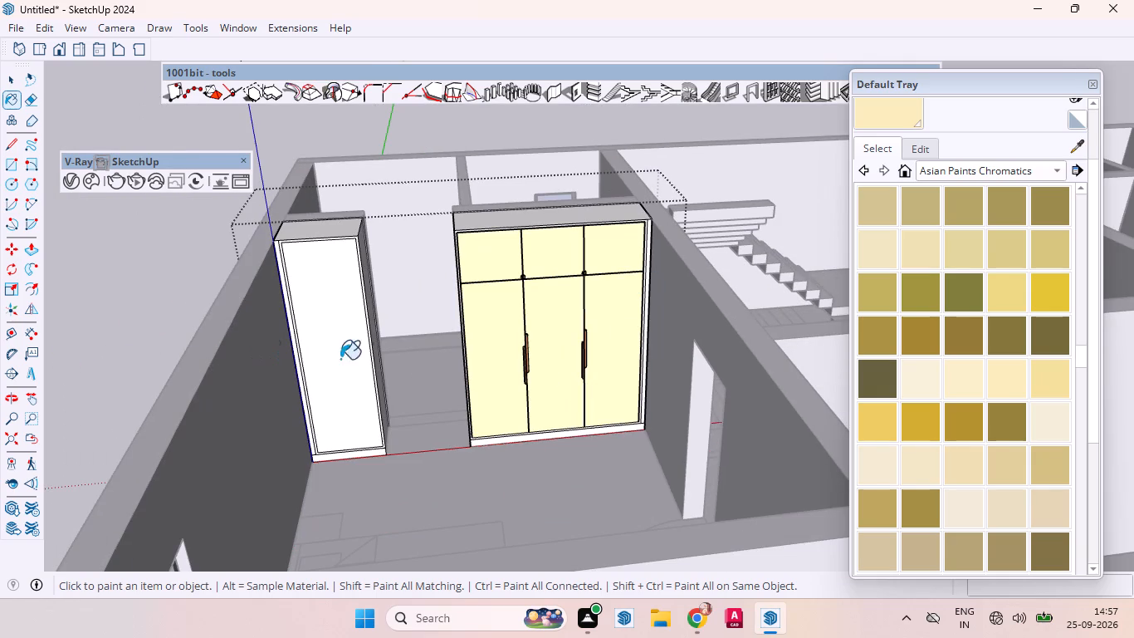
pyautogui.click(349, 346)
pyautogui.press('space')
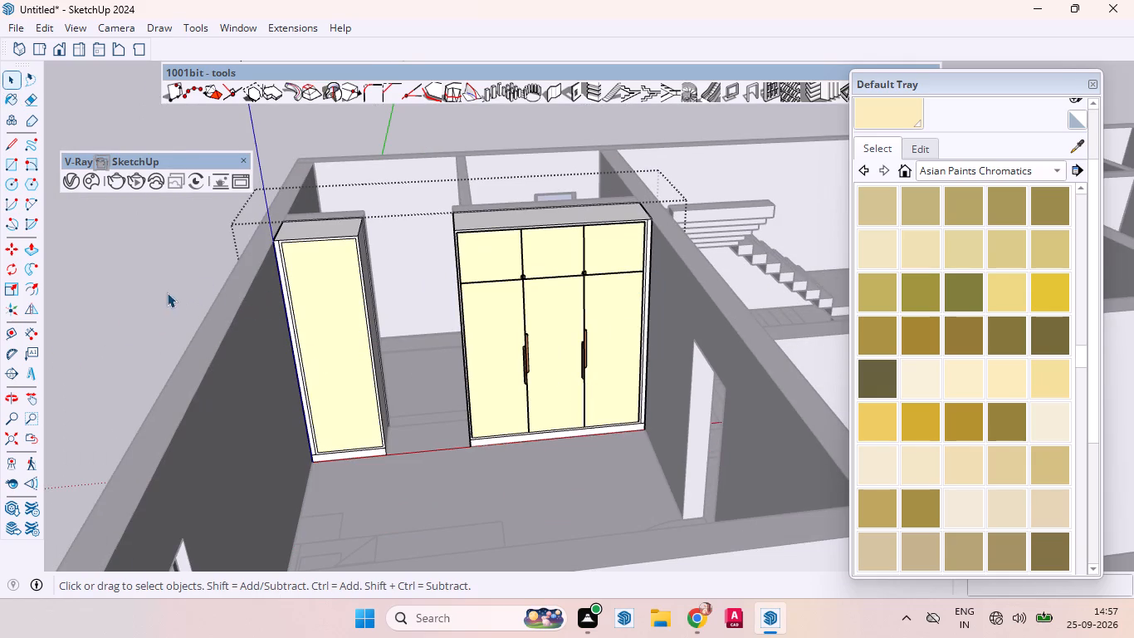
pyautogui.click(151, 289)
# Open the wardrobe group and paint the three-door wardrobe's front frame with the light cream from Asian Paints Chromatics.
pyautogui.scroll(7, 197, 318)
pyautogui.scroll(-8, 203, 321)
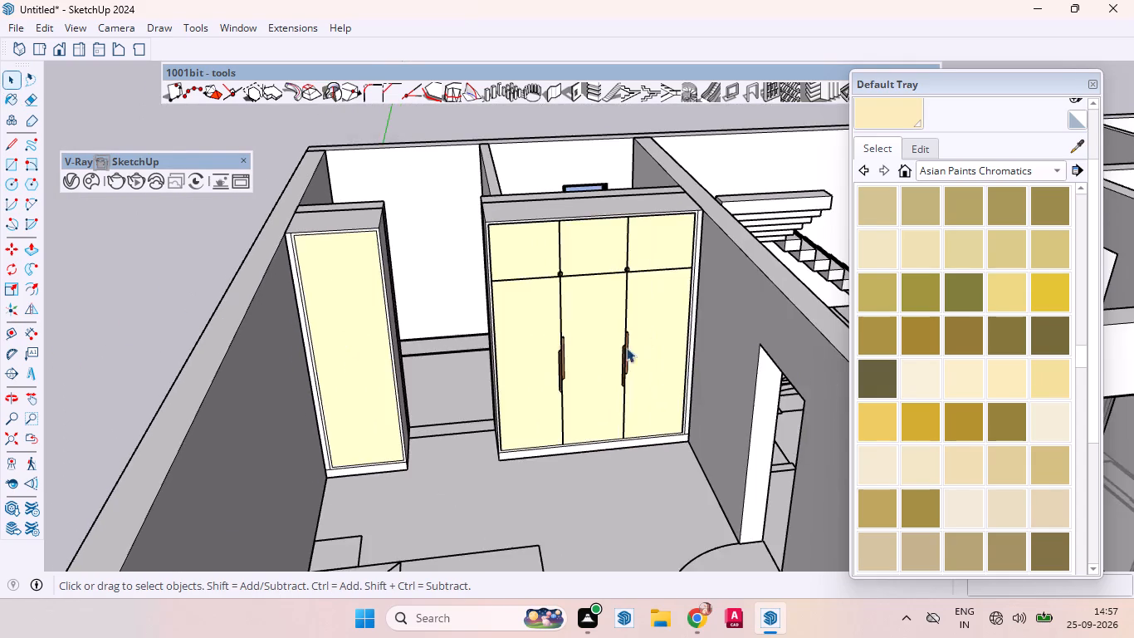
pyautogui.scroll(4, 834, 356)
pyautogui.scroll(-1, 806, 348)
pyautogui.scroll(9, 645, 338)
pyautogui.scroll(-11, 579, 311)
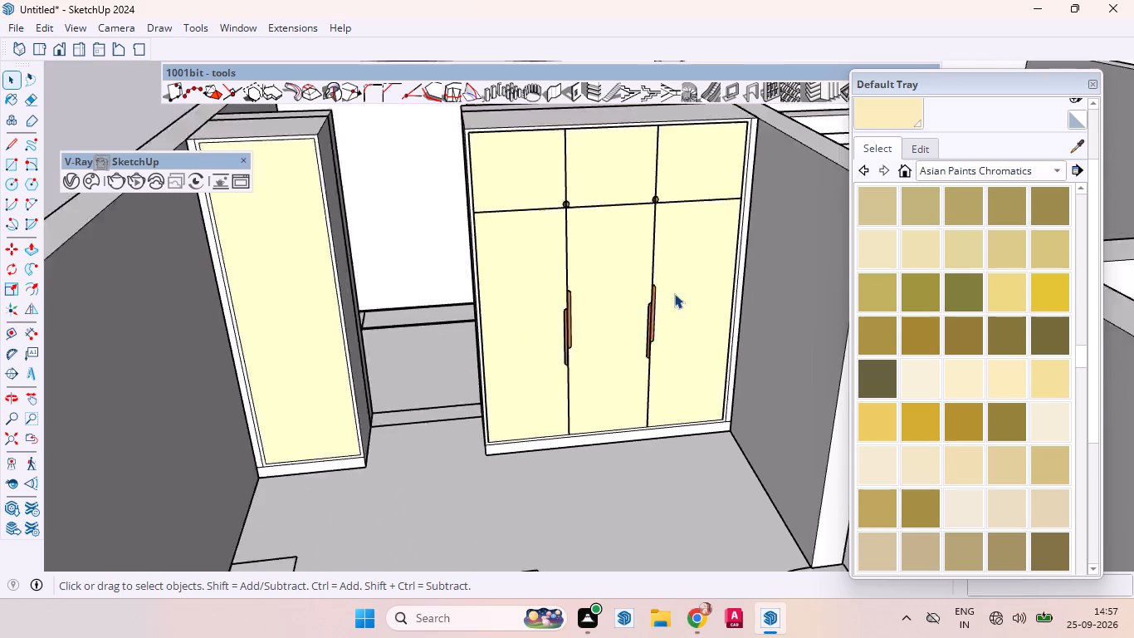
pyautogui.scroll(5, 383, 307)
pyautogui.moveTo(424, 321); pyautogui.dragTo(437, 424, button='middle')
pyautogui.scroll(-4, 376, 388)
pyautogui.scroll(1, 377, 376)
pyautogui.scroll(-2, 378, 375)
pyautogui.scroll(16, 571, 302)
pyautogui.click(482, 291)
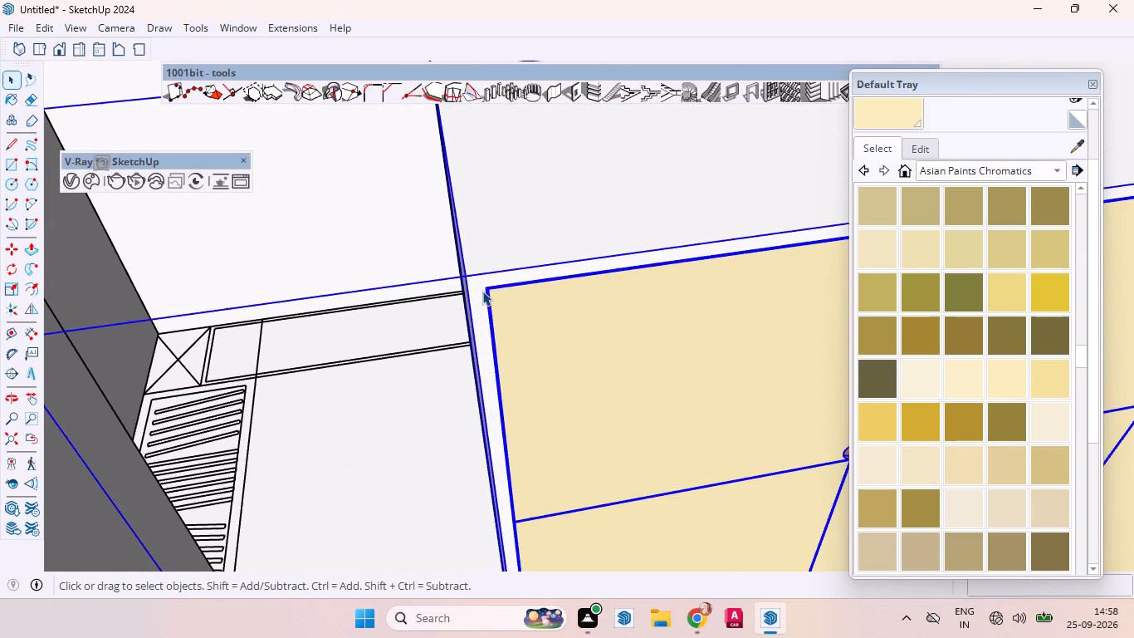
pyautogui.doubleClick(480, 283)
pyautogui.click(477, 291)
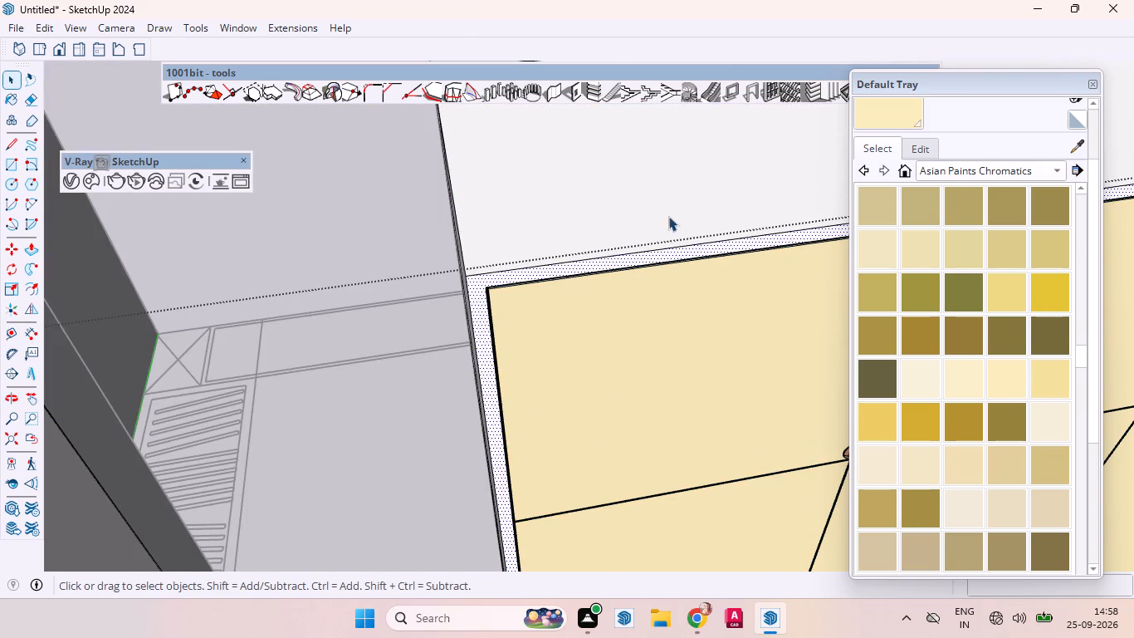
pyautogui.click(882, 120)
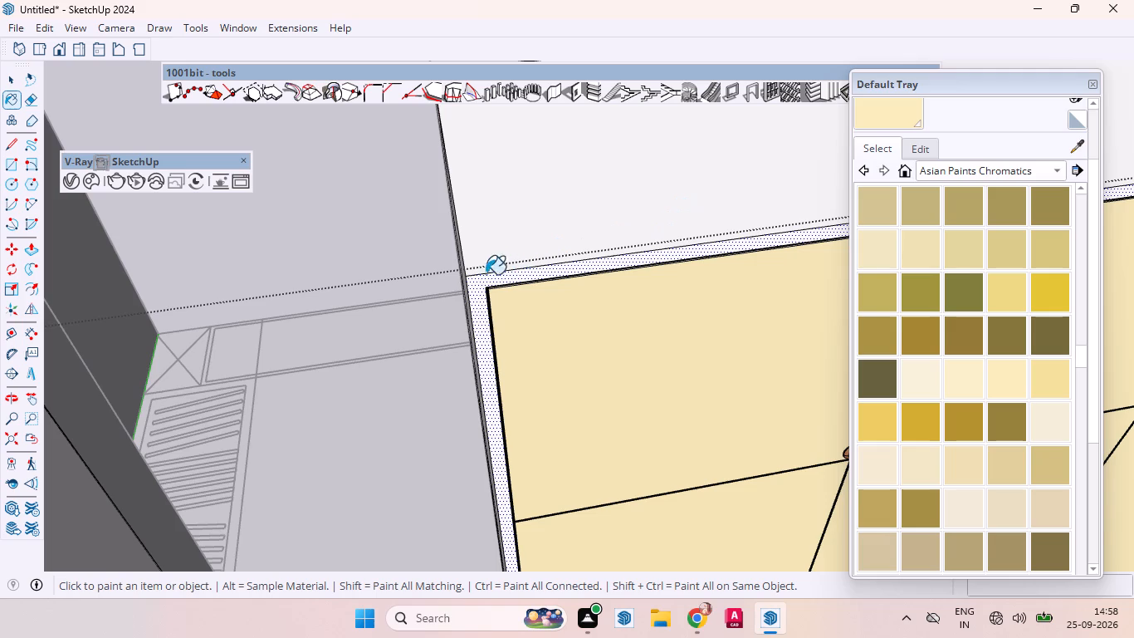
pyautogui.click(481, 289)
# Paint the narrow wardrobe's front frame and the thin strip along its wall side with the same light cream.
pyautogui.scroll(-13, 573, 228)
pyautogui.scroll(5, 615, 223)
pyautogui.scroll(-1, 629, 225)
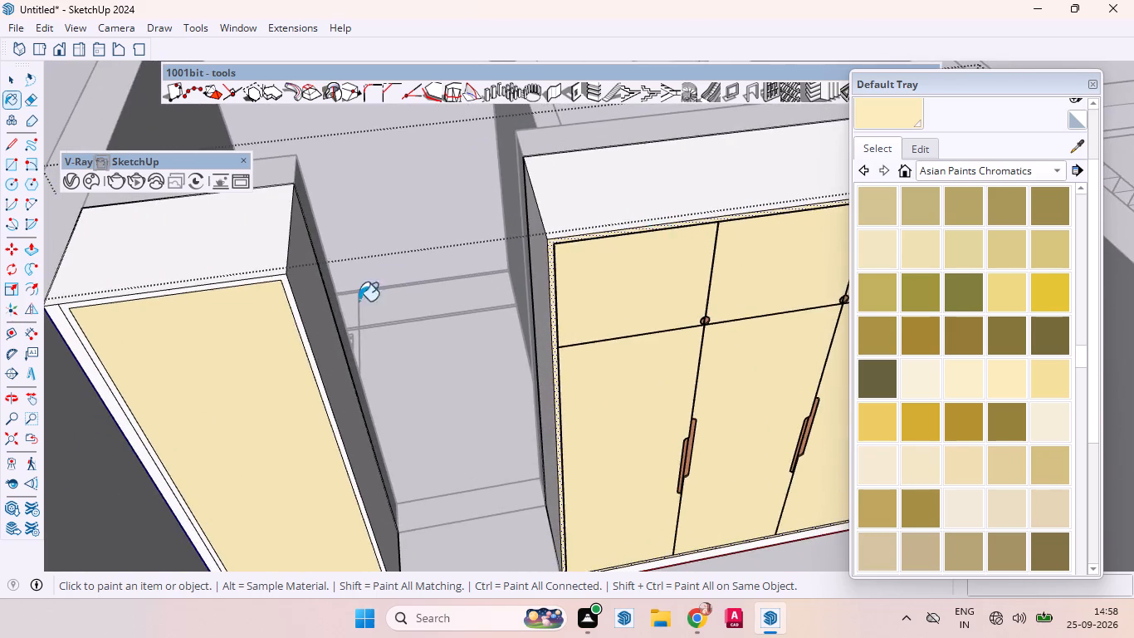
pyautogui.scroll(5, 309, 330)
pyautogui.click(291, 312)
pyautogui.scroll(-1, 353, 236)
pyautogui.scroll(2, 355, 233)
pyautogui.scroll(-4, 358, 231)
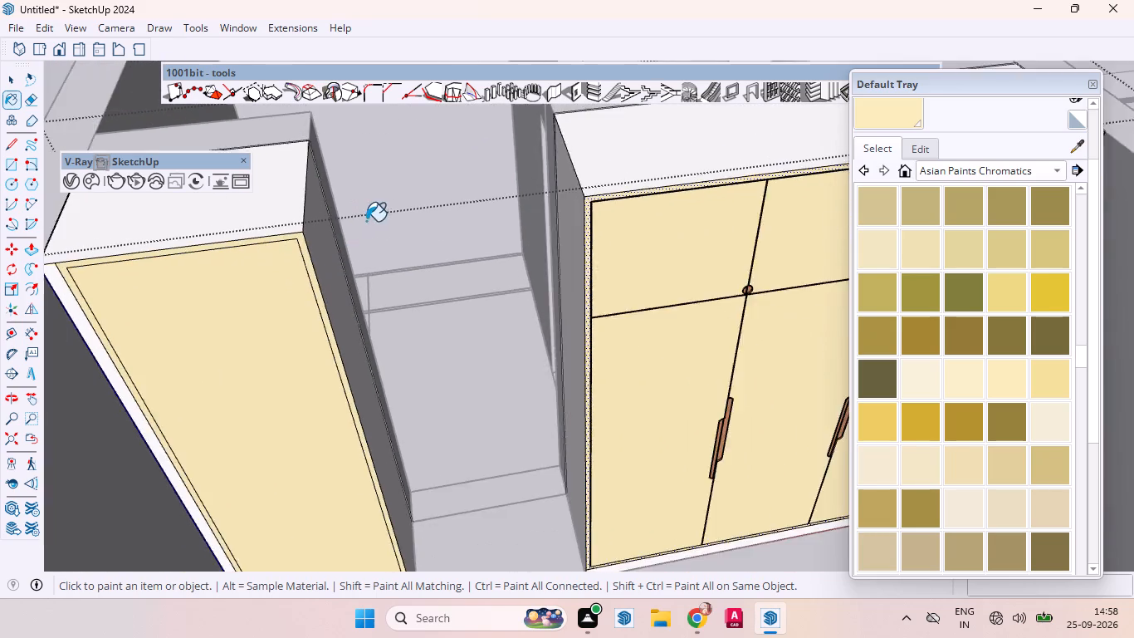
pyautogui.scroll(-11, 366, 221)
pyautogui.scroll(5, 354, 255)
pyautogui.scroll(-1, 357, 249)
pyautogui.scroll(2, 349, 239)
pyautogui.scroll(-1, 347, 239)
pyautogui.scroll(9, 346, 239)
pyautogui.scroll(-2, 328, 228)
pyautogui.scroll(1, 328, 228)
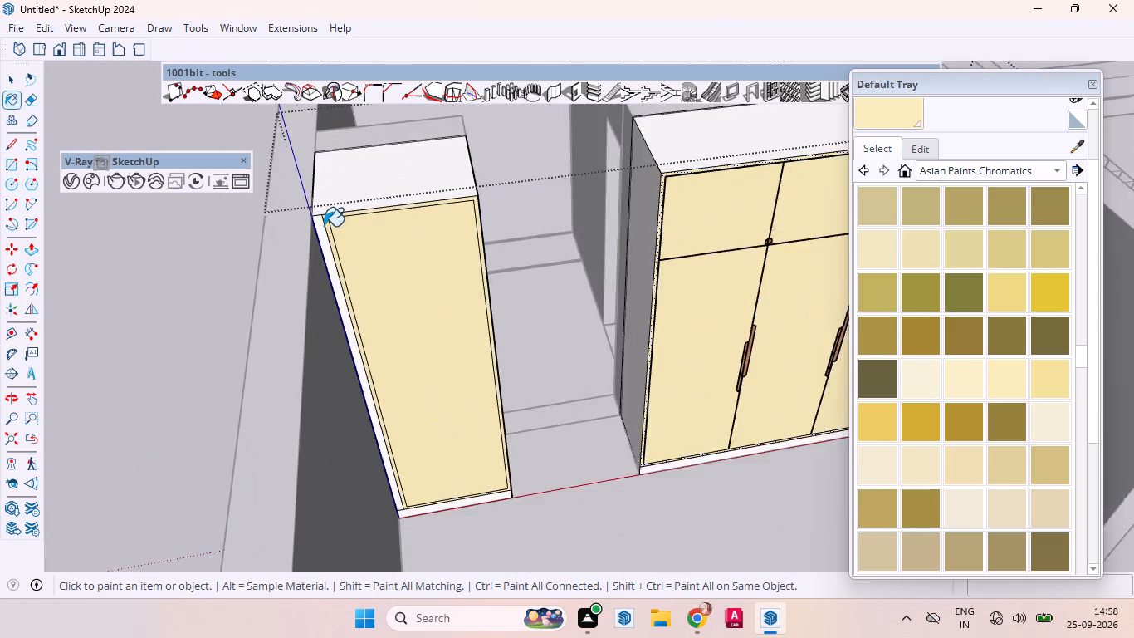
pyautogui.scroll(1, 324, 226)
pyautogui.scroll(-4, 320, 226)
pyautogui.scroll(4, 320, 226)
pyautogui.click(320, 227)
# Paint the thin vertical strip between the three-door wardrobe's frame and the wall with the light cream.
pyautogui.scroll(-15, 330, 299)
pyautogui.scroll(1, 329, 306)
pyautogui.scroll(-2, 330, 306)
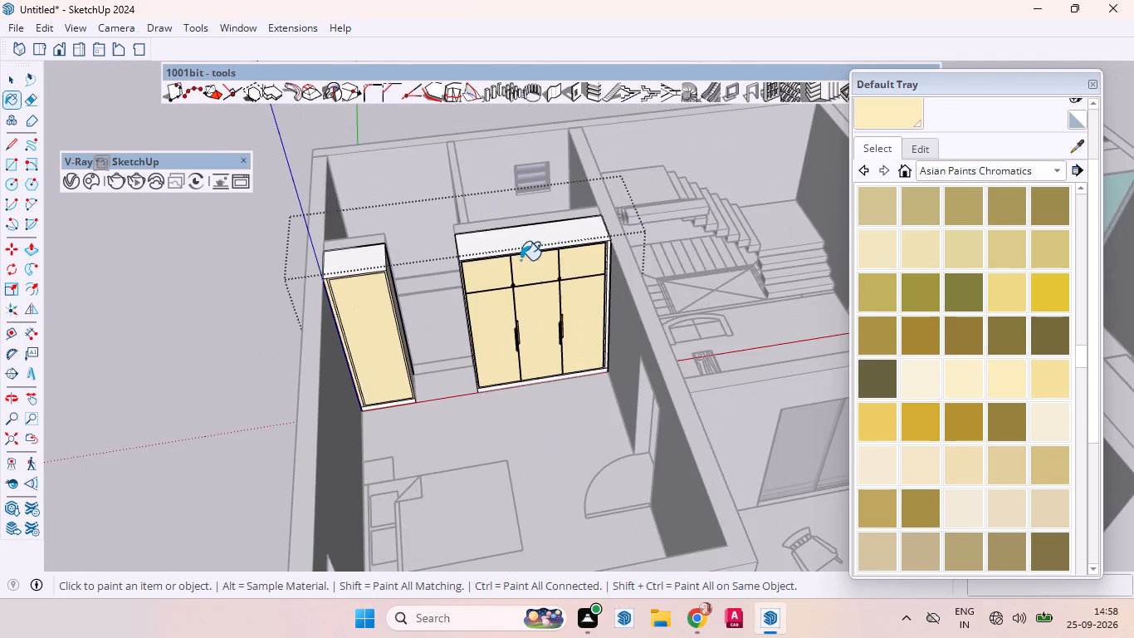
pyautogui.scroll(10, 565, 255)
pyautogui.scroll(-2, 728, 246)
pyautogui.scroll(7, 728, 246)
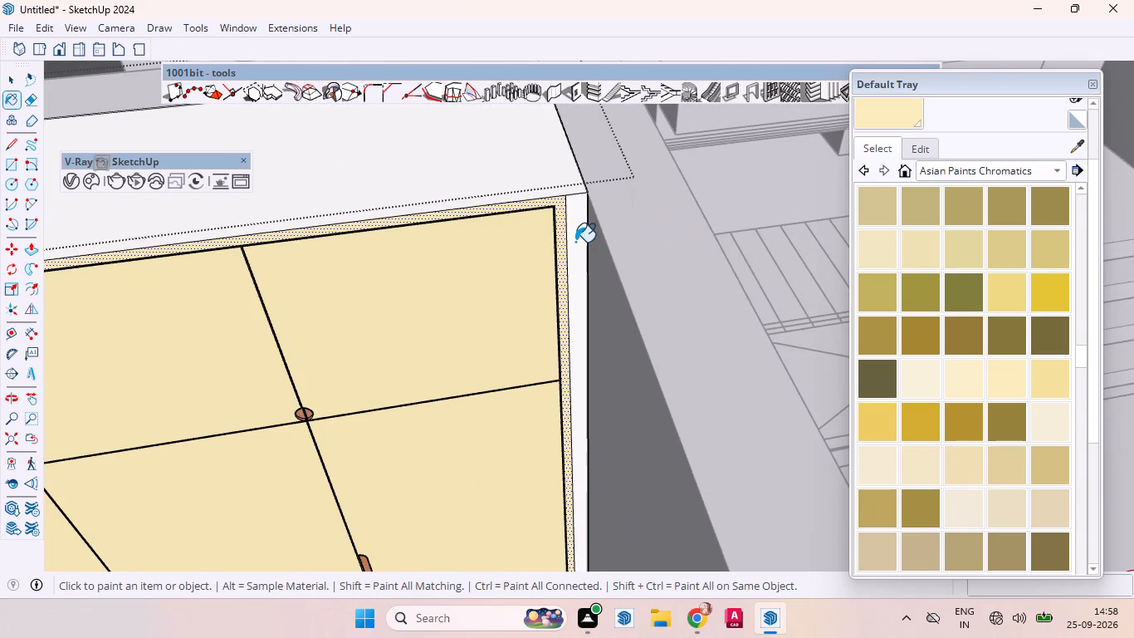
pyautogui.click(575, 242)
# Push the base skirting face under the three-door wardrobe inward by 2".
pyautogui.scroll(-11, 621, 224)
pyautogui.scroll(1, 713, 213)
pyautogui.scroll(-3, 719, 213)
pyautogui.scroll(1, 728, 213)
pyautogui.scroll(5, 496, 454)
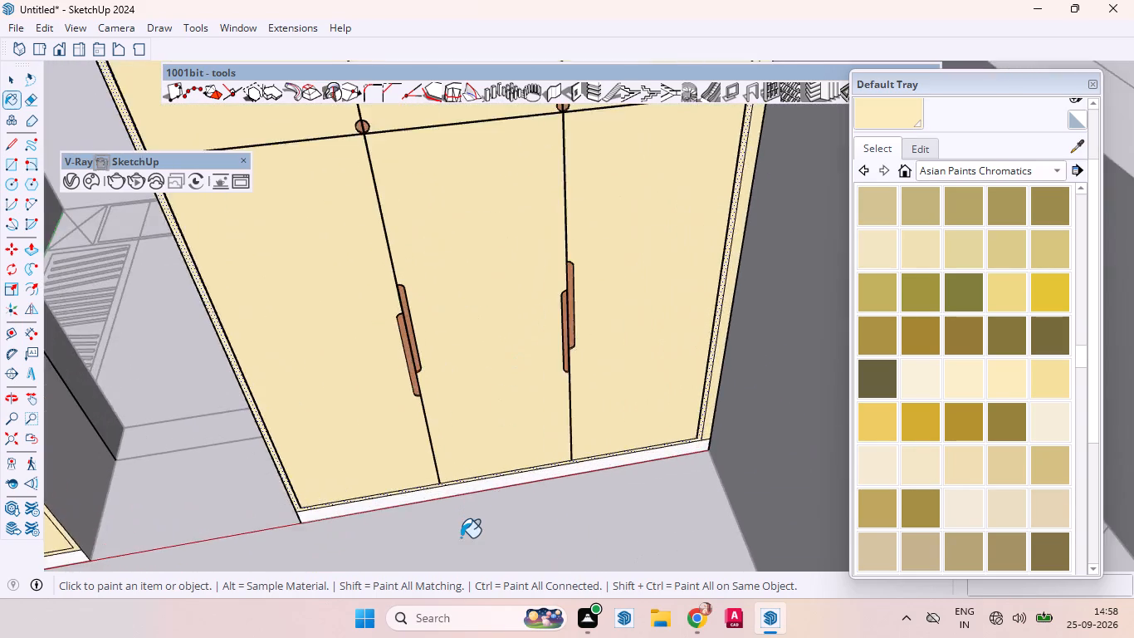
pyautogui.scroll(2, 461, 537)
pyautogui.scroll(-2, 461, 537)
pyautogui.scroll(5, 461, 537)
pyautogui.moveTo(451, 522); pyautogui.dragTo(586, 413, button='middle')
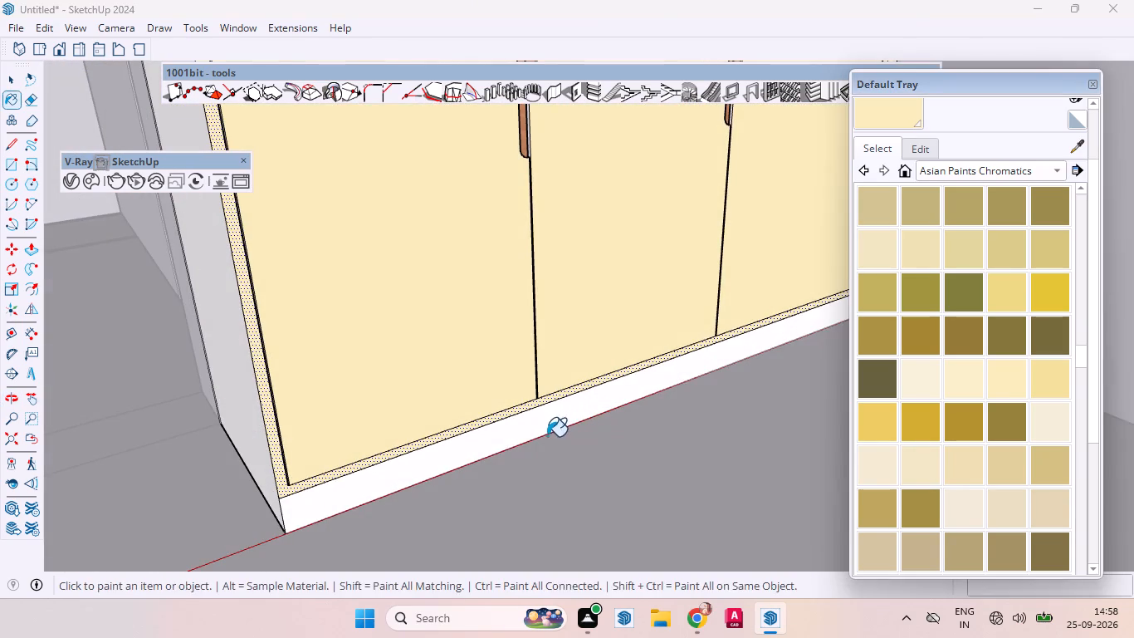
pyautogui.press('space')
pyautogui.click(477, 449)
pyautogui.press('p')
pyautogui.moveTo(466, 449); pyautogui.dragTo(468, 449)
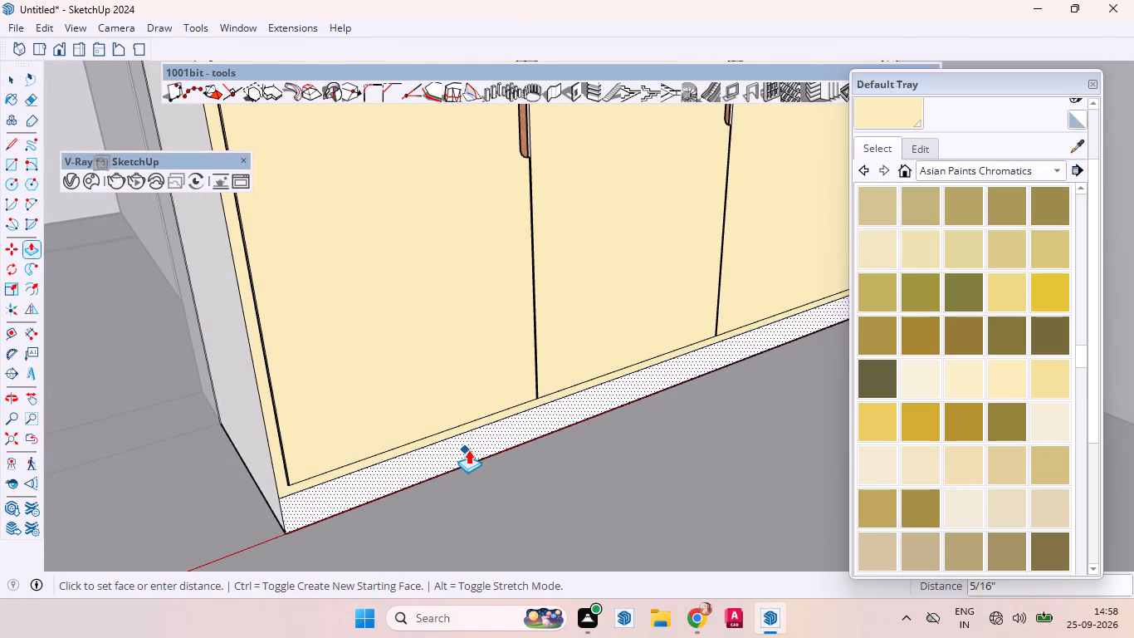
pyautogui.moveTo(468, 449); pyautogui.dragTo(415, 467)
pyautogui.press('2')
pyautogui.press('Return')
pyautogui.press('space')
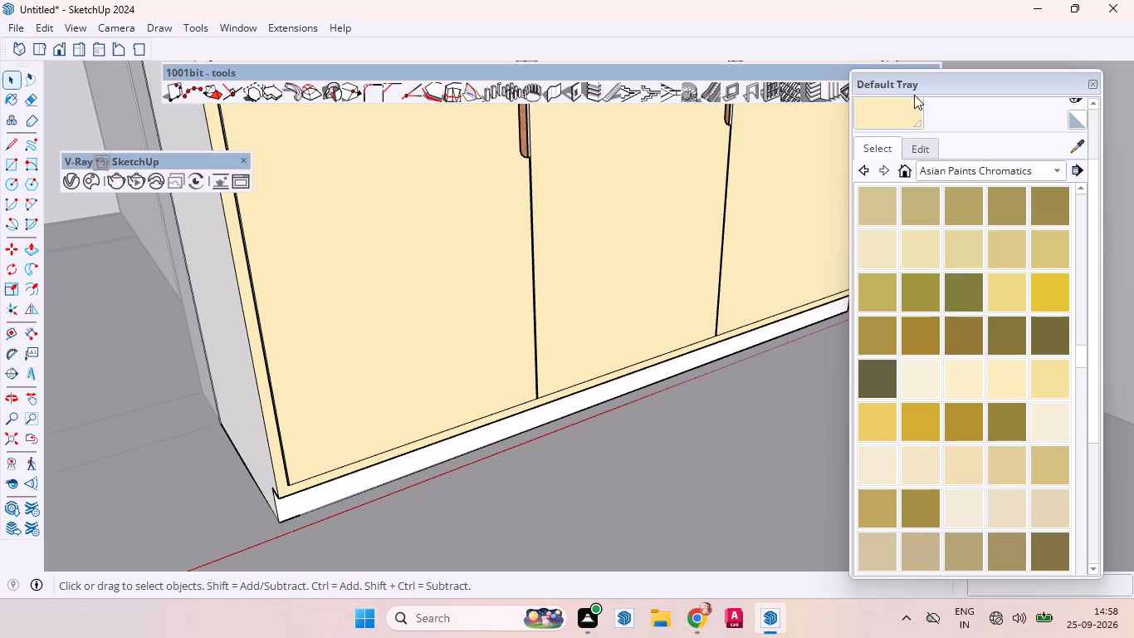
# Paint the three-door wardrobe's recessed skirting with the light cream.
pyautogui.click(912, 103)
pyautogui.click(315, 505)
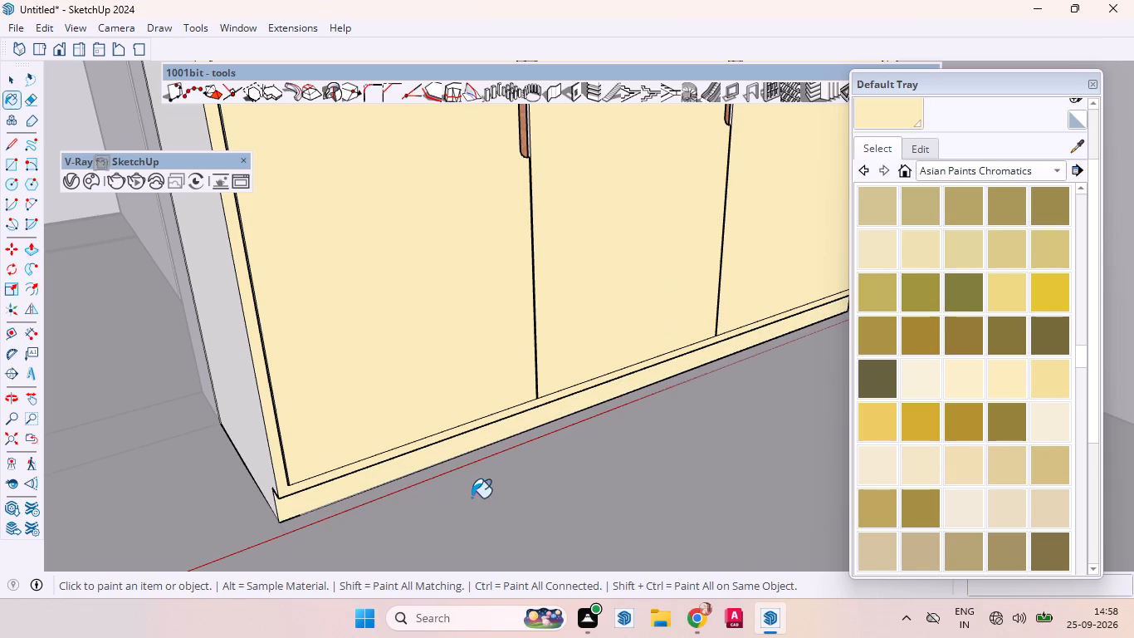
pyautogui.press('space')
# Push the narrow wardrobe's base skirting face inward by 2".
pyautogui.scroll(-10, 541, 445)
pyautogui.scroll(8, 86, 586)
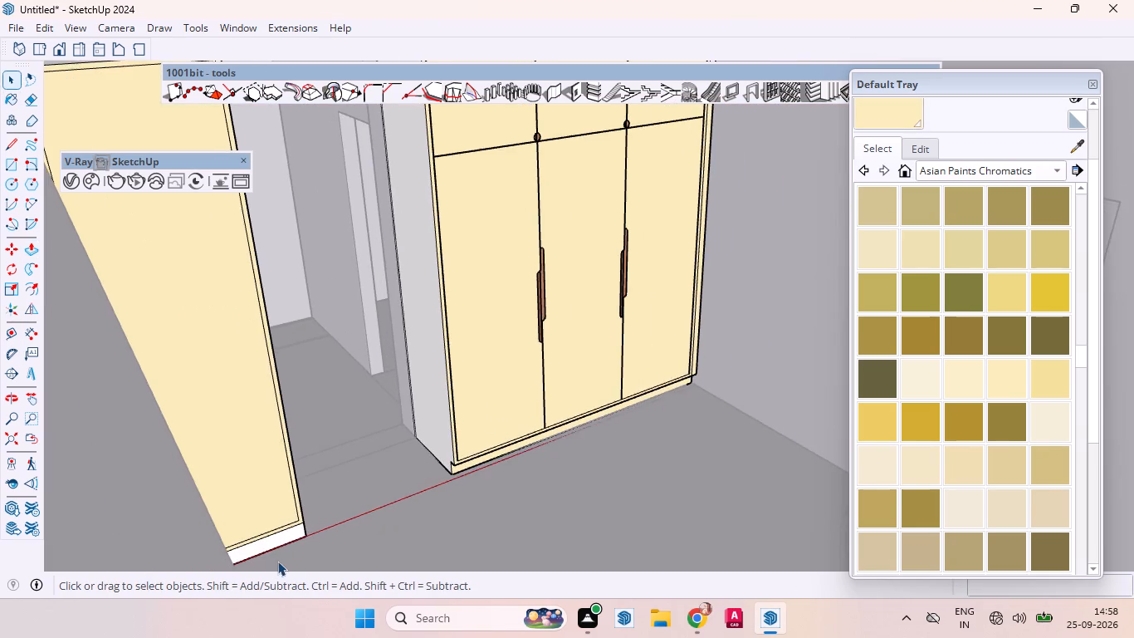
pyautogui.scroll(8, 277, 561)
pyautogui.click(281, 532)
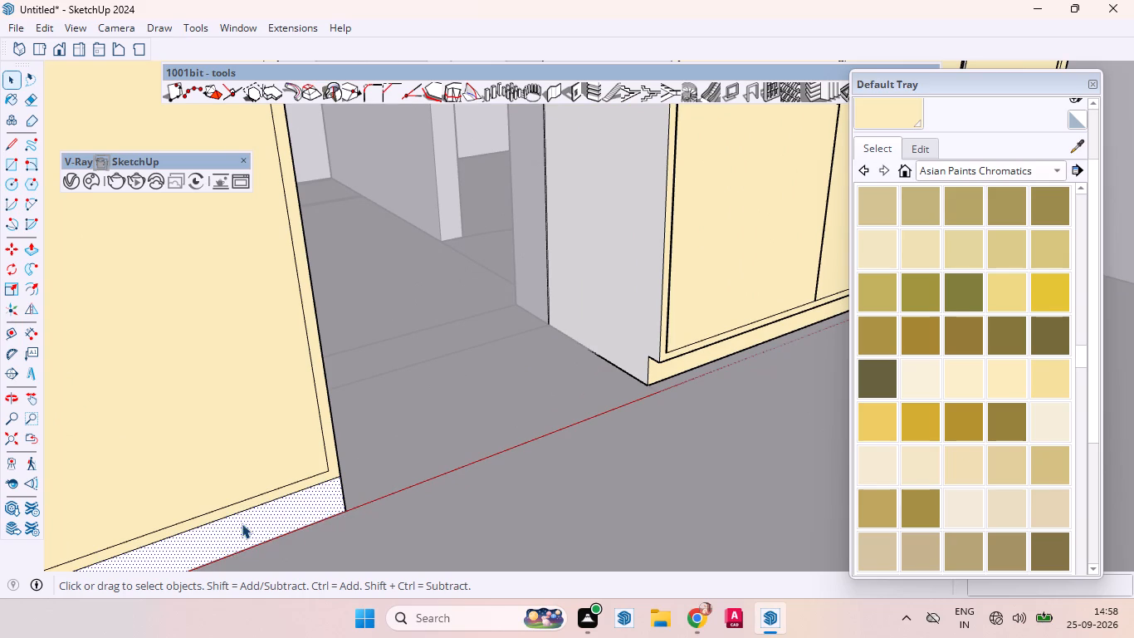
pyautogui.press('p')
pyautogui.doubleClick(248, 523)
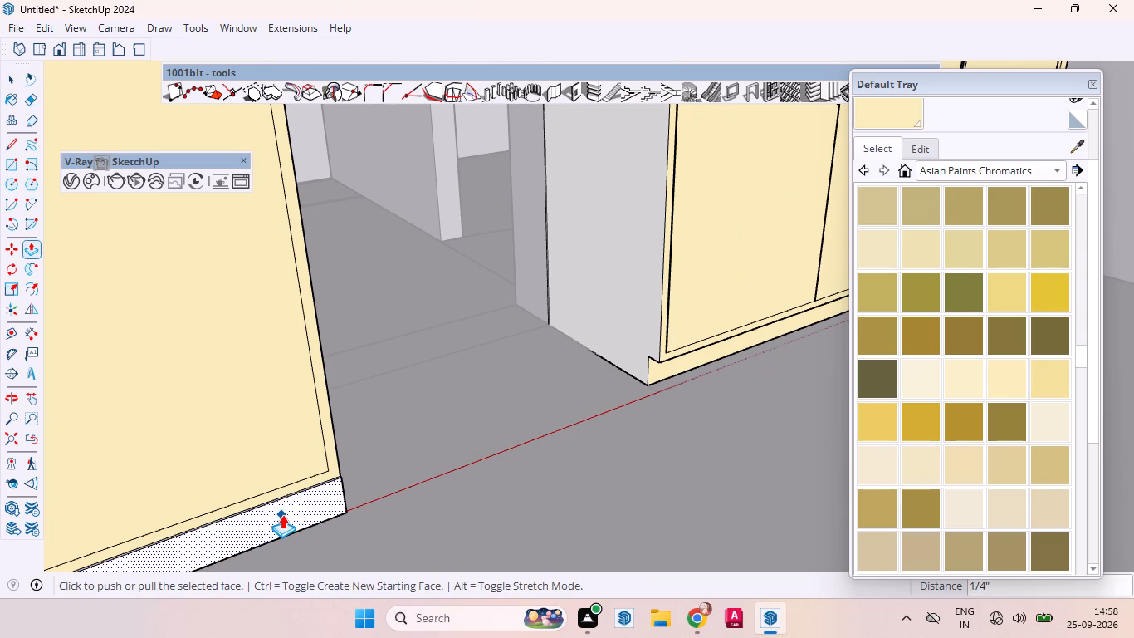
pyautogui.hotkey('ctrl', 'z')
pyautogui.moveTo(282, 514); pyautogui.dragTo(267, 510)
pyautogui.press('2')
pyautogui.press('Return')
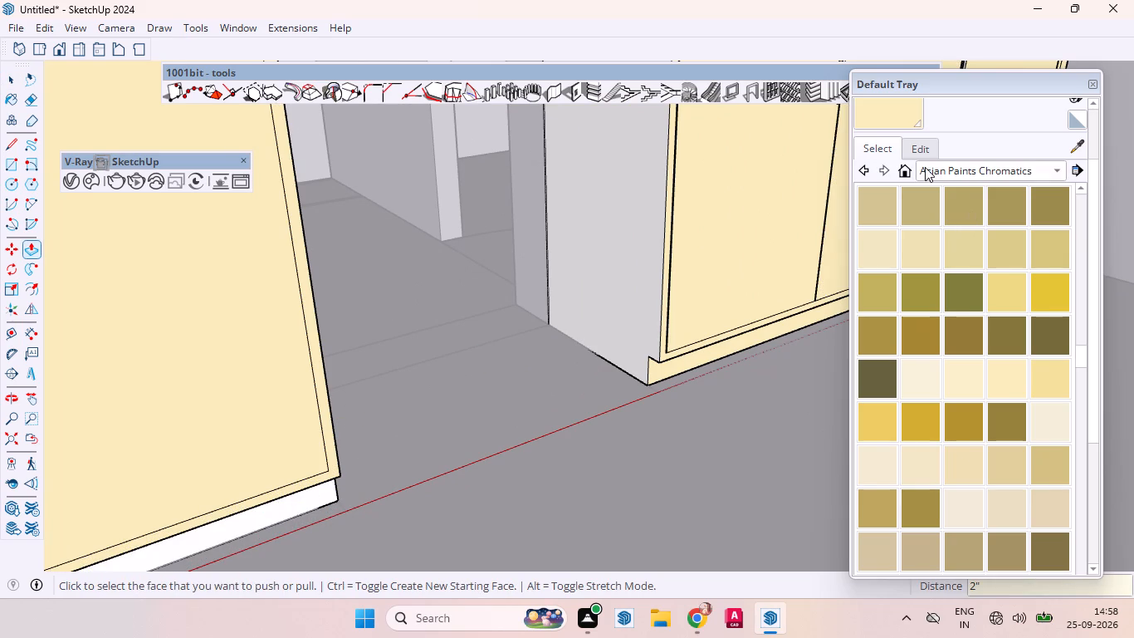
# Paint the narrow wardrobe's recessed skirting with the light cream, return to the whole-model view and leave the group.
pyautogui.click(887, 118)
pyautogui.click(276, 510)
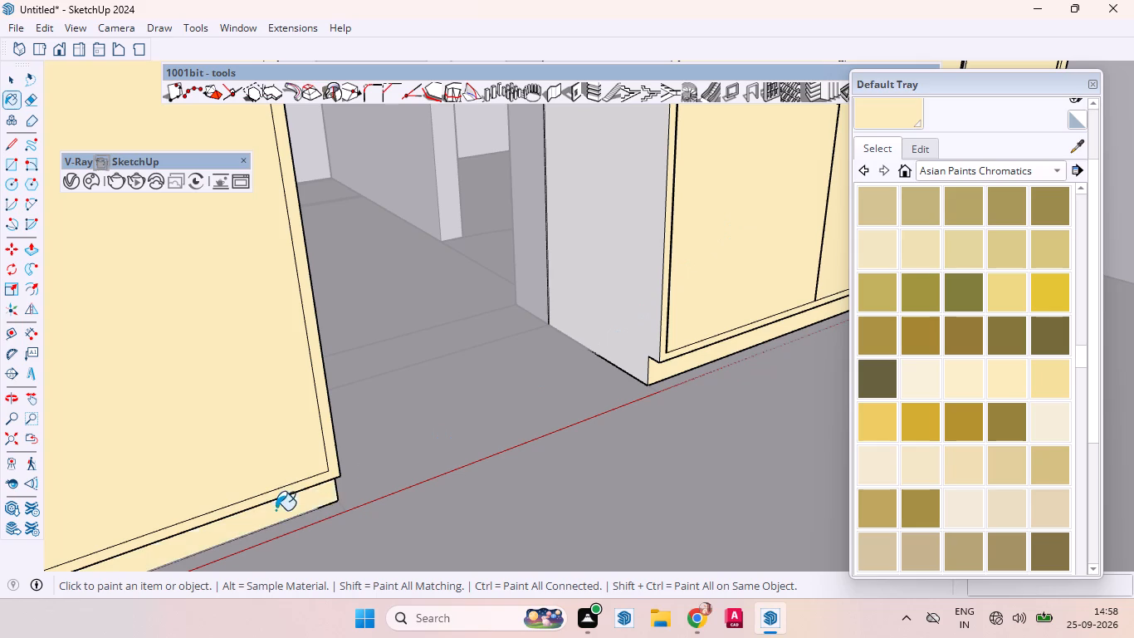
pyautogui.press('space')
pyautogui.scroll(-5, 415, 457)
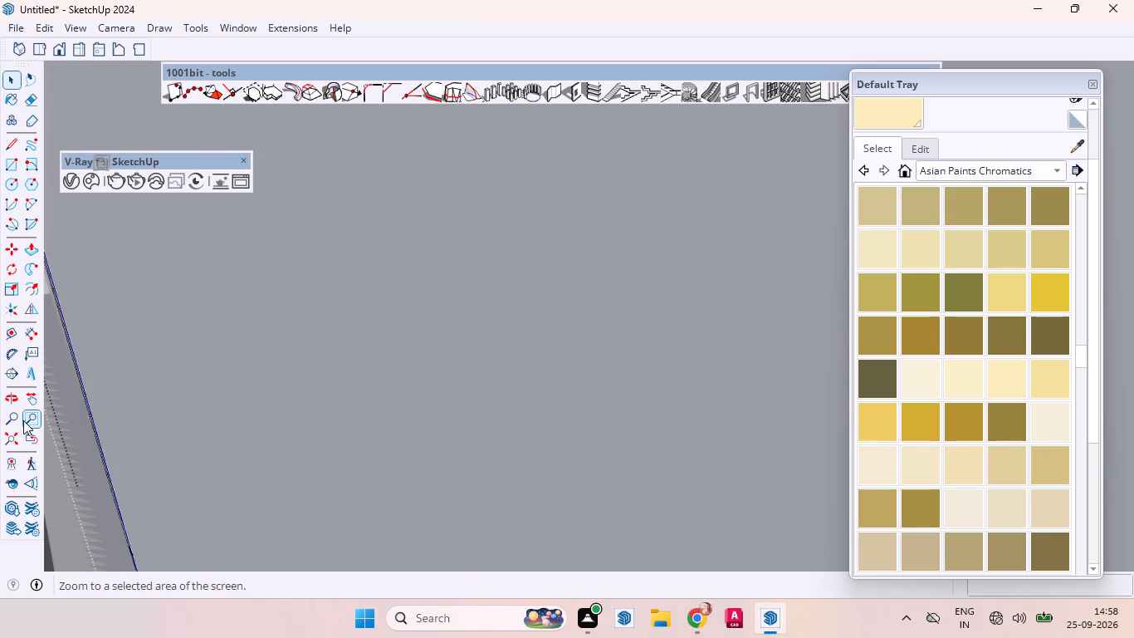
pyautogui.click(13, 434)
pyautogui.scroll(-5, 309, 346)
pyautogui.click(521, 488)
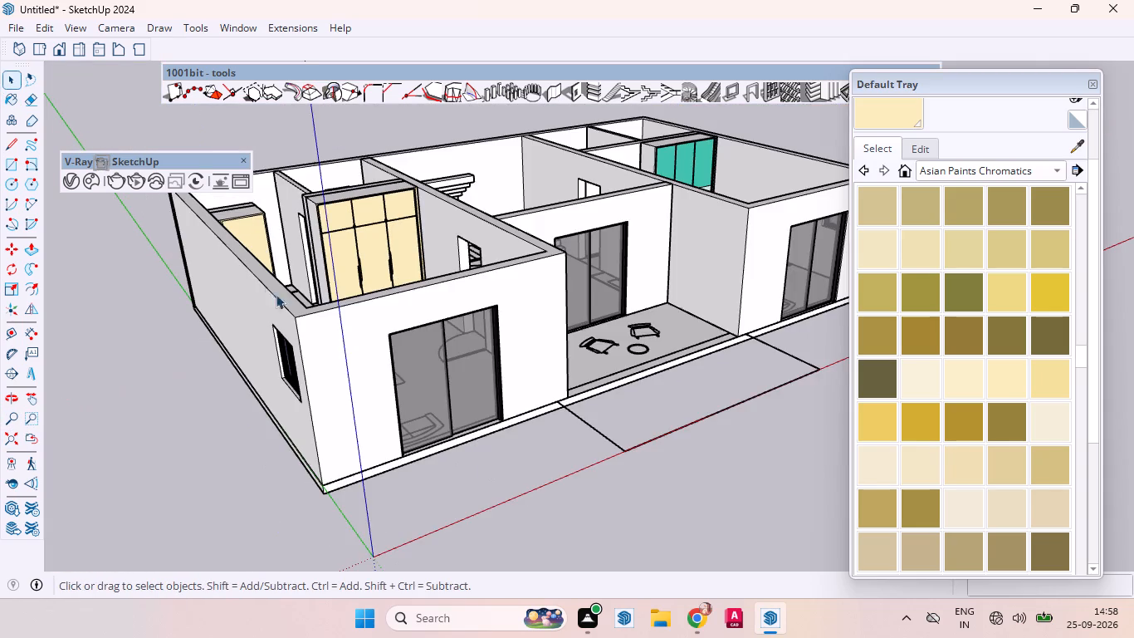
# Examine the fronts, recessed skirtings and handles of both bedroom wardrobes.
pyautogui.moveTo(285, 279); pyautogui.dragTo(138, 301, button='middle')
pyautogui.scroll(7, 214, 259)
pyautogui.scroll(-1, 287, 224)
pyautogui.scroll(3, 287, 224)
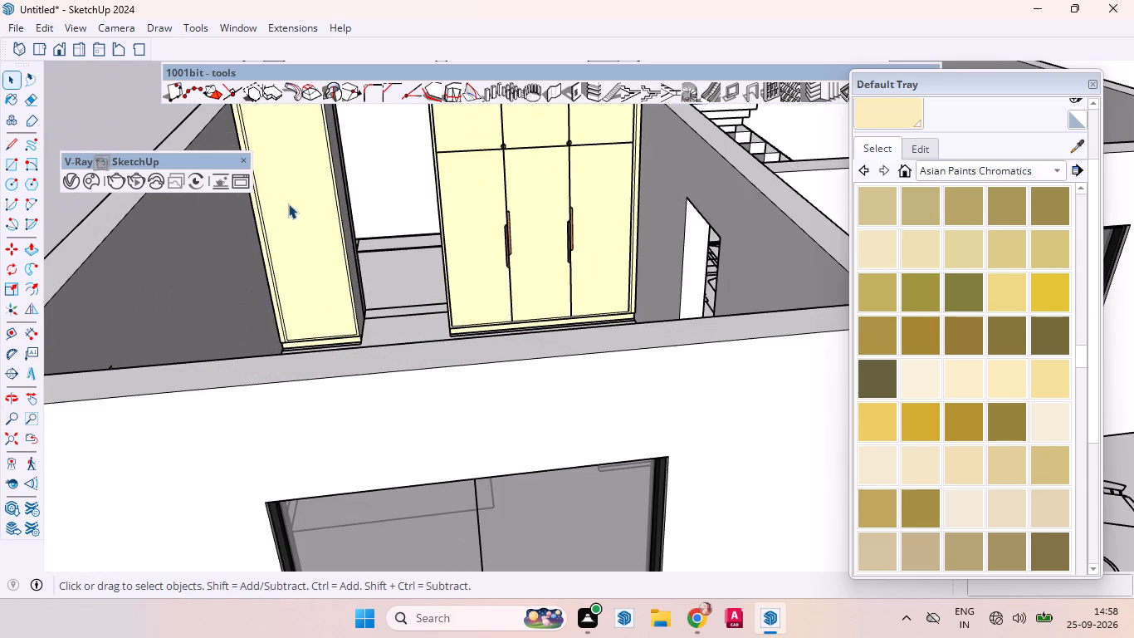
pyautogui.scroll(-4, 294, 230)
pyautogui.scroll(8, 299, 233)
pyautogui.scroll(-1, 280, 226)
pyautogui.scroll(13, 280, 226)
pyautogui.scroll(-1, 292, 320)
pyautogui.scroll(2, 292, 321)
pyautogui.scroll(-1, 292, 321)
pyautogui.scroll(1, 292, 321)
pyautogui.scroll(-3, 334, 324)
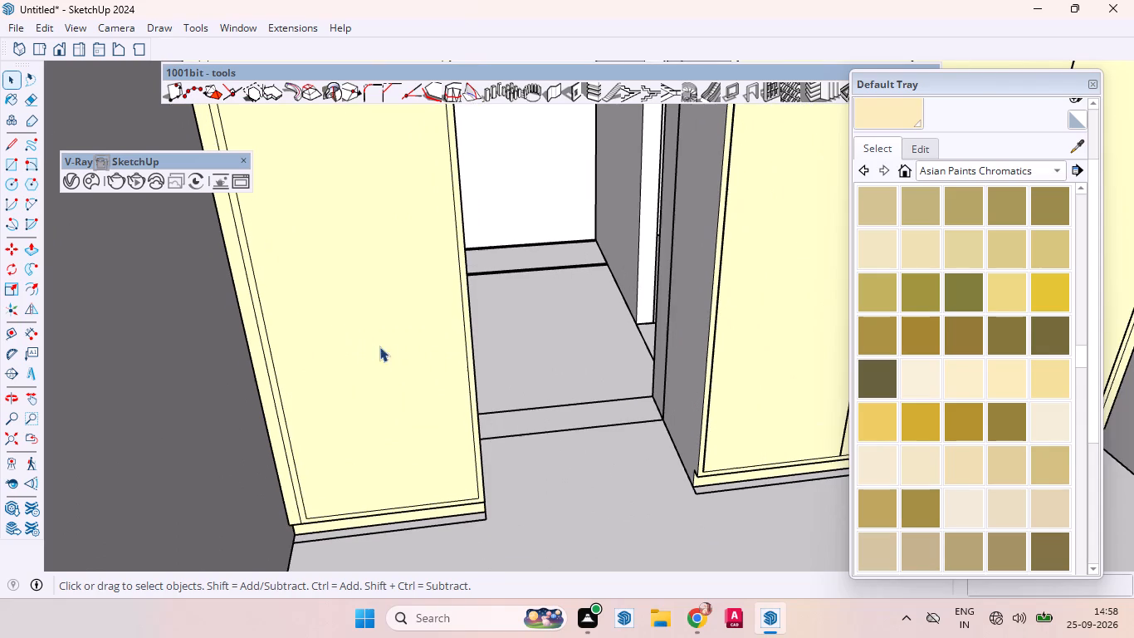
pyautogui.scroll(3, 352, 370)
pyautogui.scroll(7, 471, 420)
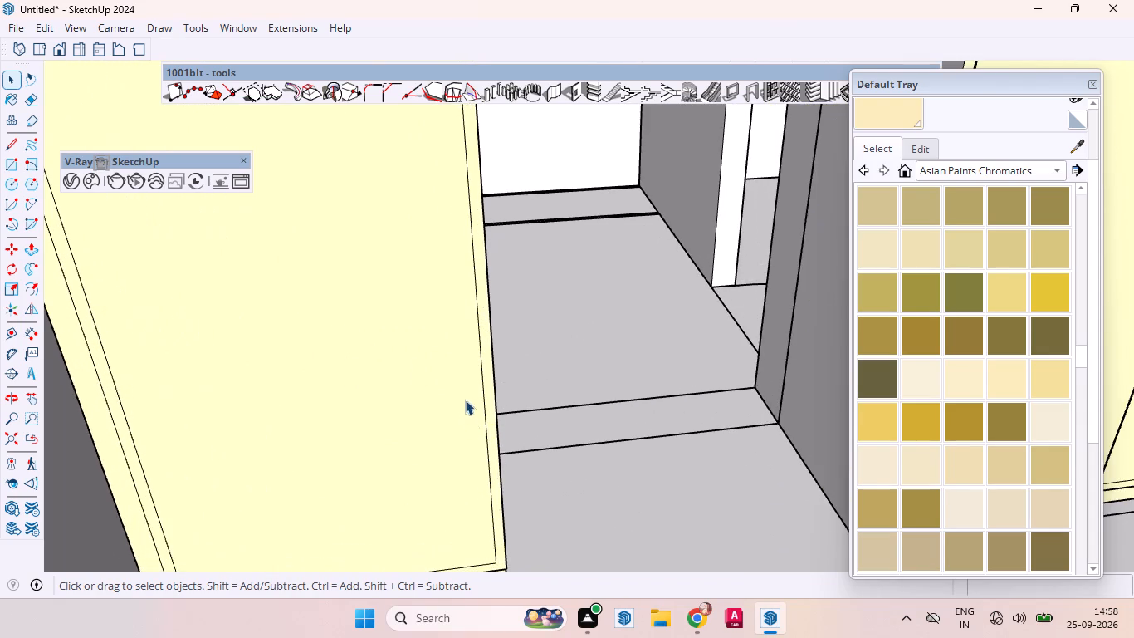
pyautogui.scroll(-2, 465, 398)
pyautogui.scroll(2, 462, 397)
pyautogui.scroll(-8, 462, 397)
pyautogui.scroll(6, 464, 402)
pyautogui.scroll(-1, 463, 403)
pyautogui.scroll(1, 463, 403)
pyautogui.scroll(-2, 463, 403)
pyautogui.scroll(7, 456, 403)
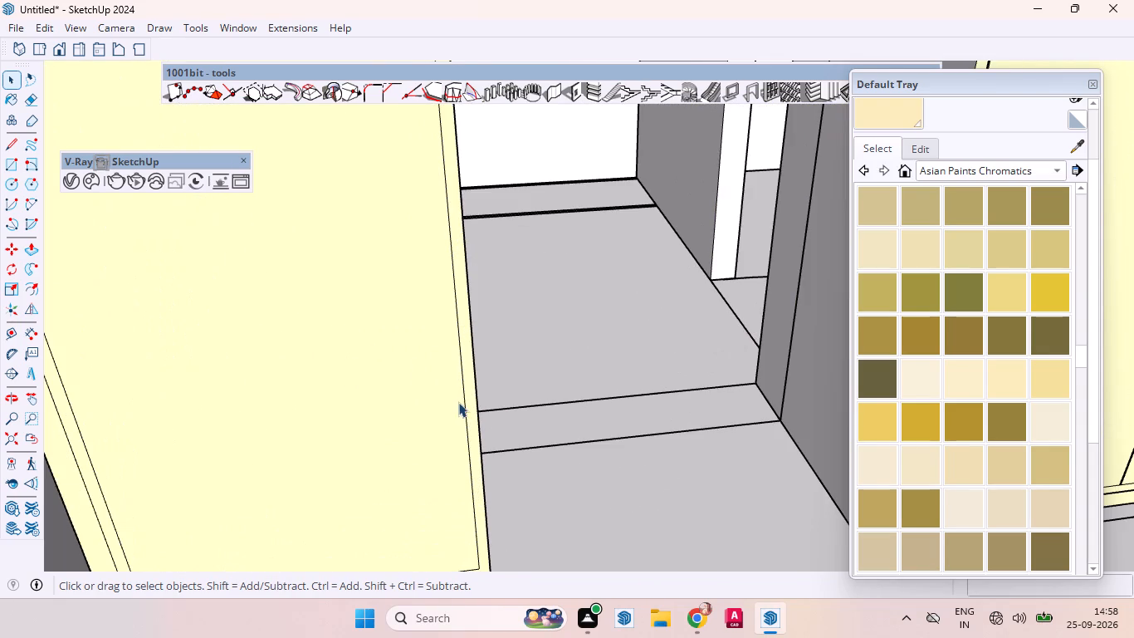
pyautogui.scroll(-3, 434, 388)
pyautogui.scroll(2, 429, 384)
pyautogui.scroll(-7, 429, 384)
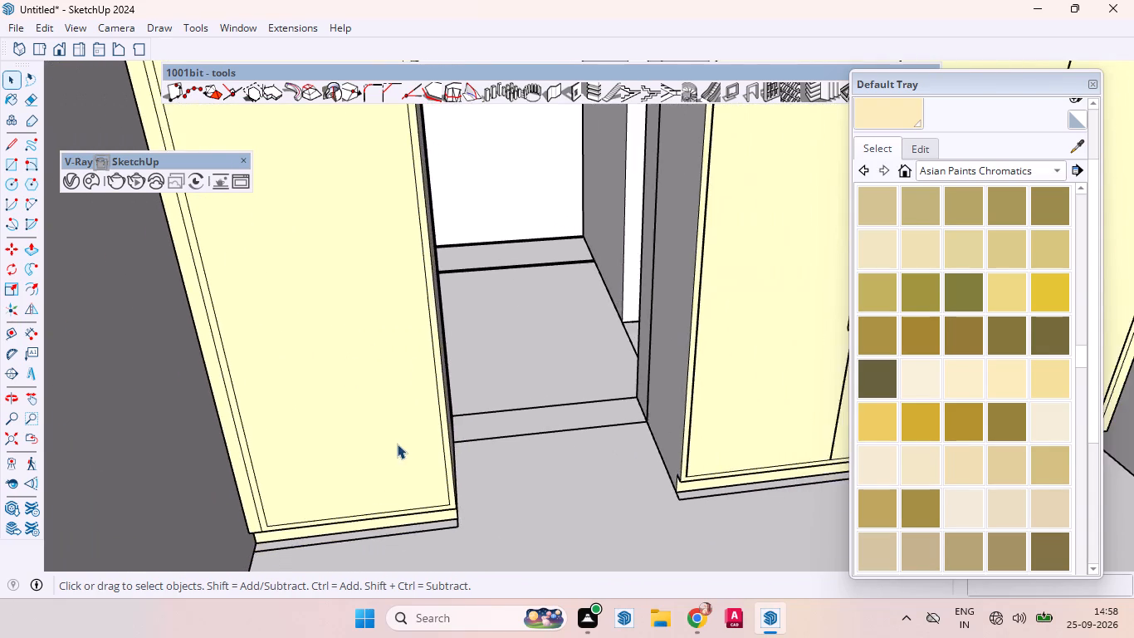
pyautogui.scroll(-8, 395, 444)
pyautogui.scroll(-1, 583, 406)
pyautogui.scroll(1, 583, 406)
pyautogui.scroll(-2, 583, 406)
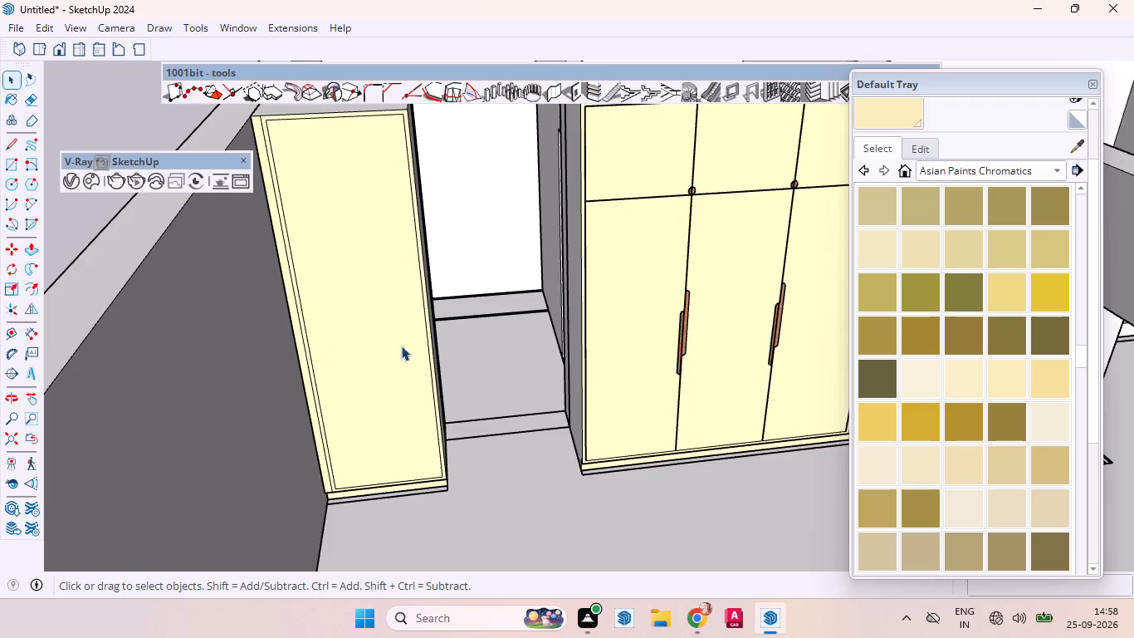
pyautogui.scroll(-2, 427, 346)
pyautogui.moveTo(585, 358); pyautogui.dragTo(550, 359, button='middle')
pyautogui.scroll(6, 594, 351)
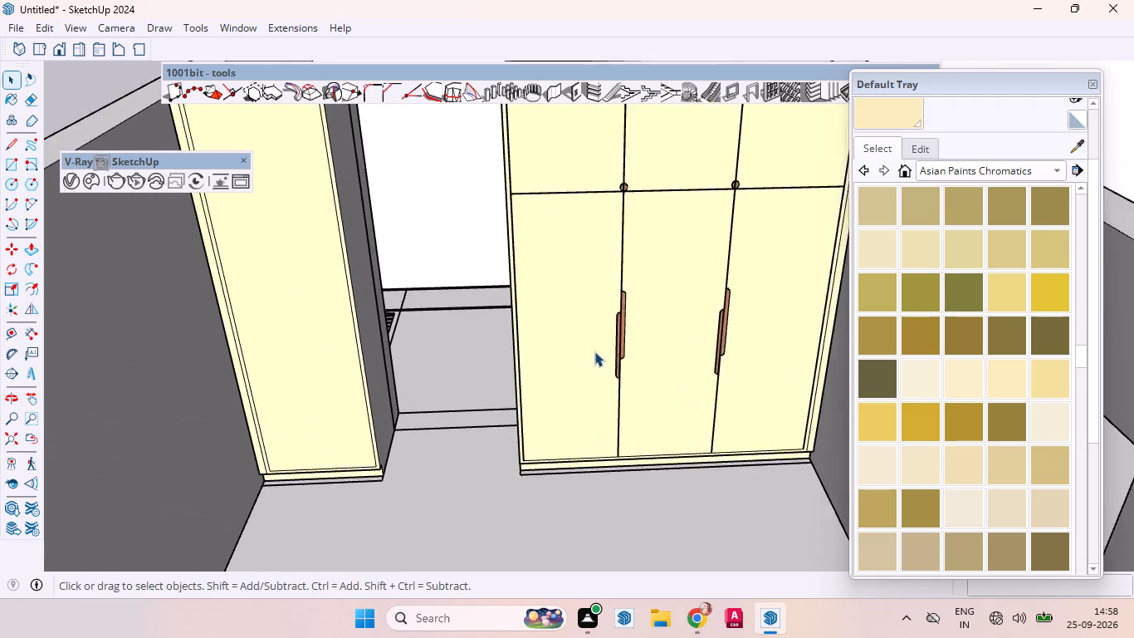
pyautogui.scroll(-5, 274, 334)
pyautogui.scroll(5, 261, 317)
pyautogui.scroll(-1, 393, 292)
pyautogui.scroll(10, 393, 292)
# Place a vertical guide on the narrow wardrobe's door, 1" in from the panel edge nearest the three-door wardrobe.
pyautogui.press('t')
pyautogui.scroll(4, 410, 313)
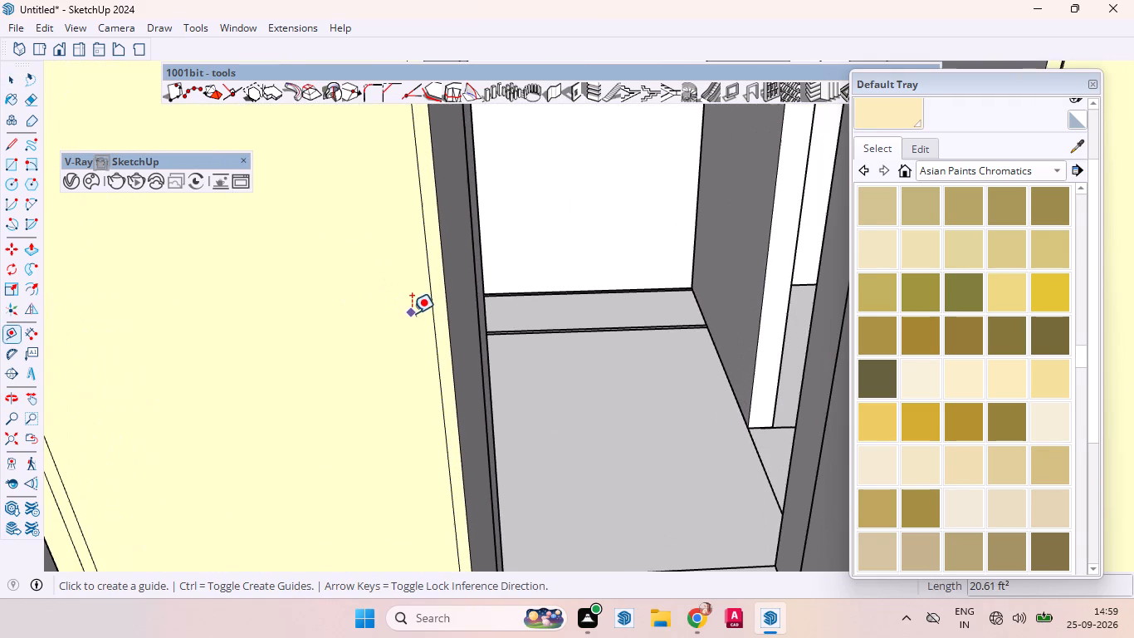
pyautogui.click(430, 316)
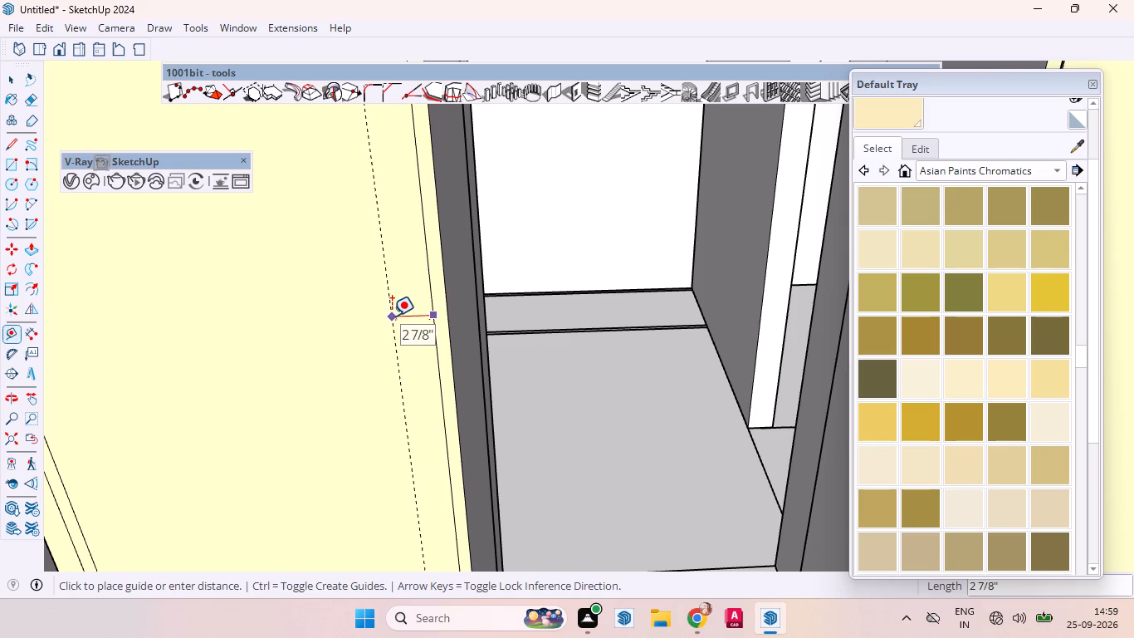
pyautogui.press('1')
pyautogui.press('Return')
# Place a horizontal guide from the top end of the three-door wardrobe's first door handle across to the narrow wardrobe's door.
pyautogui.scroll(-3, 403, 351)
pyautogui.scroll(2, 401, 349)
pyautogui.scroll(-7, 400, 346)
pyautogui.scroll(1, 410, 334)
pyautogui.scroll(-1, 410, 334)
pyautogui.scroll(2, 412, 335)
pyautogui.scroll(-5, 415, 336)
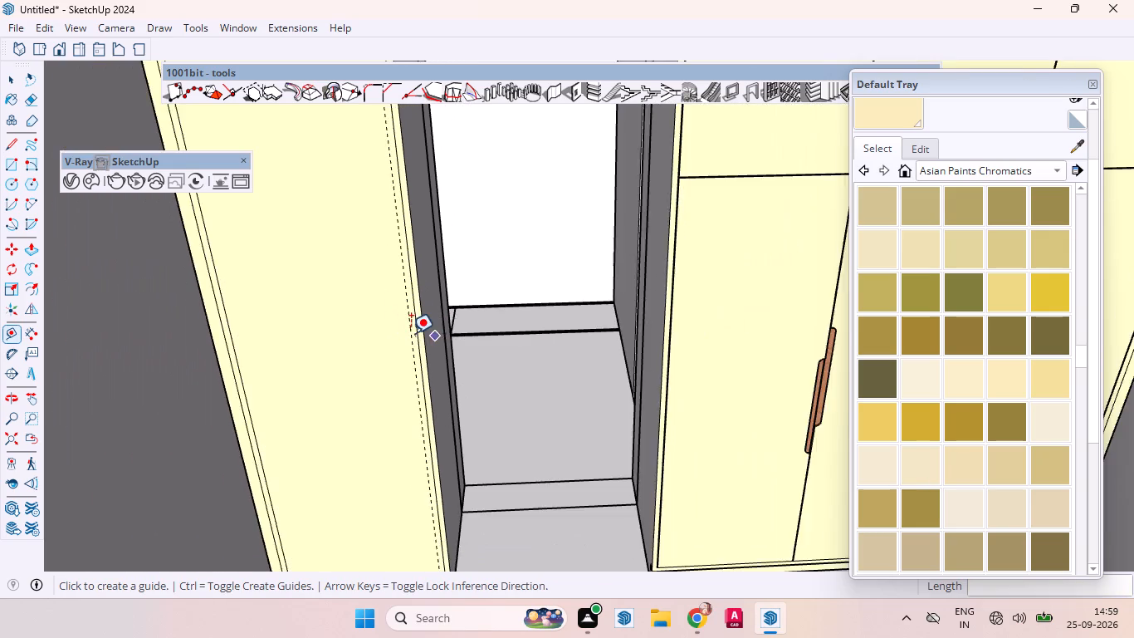
pyautogui.scroll(-3, 411, 333)
pyautogui.scroll(7, 719, 352)
pyautogui.scroll(-1, 688, 348)
pyautogui.scroll(1, 688, 348)
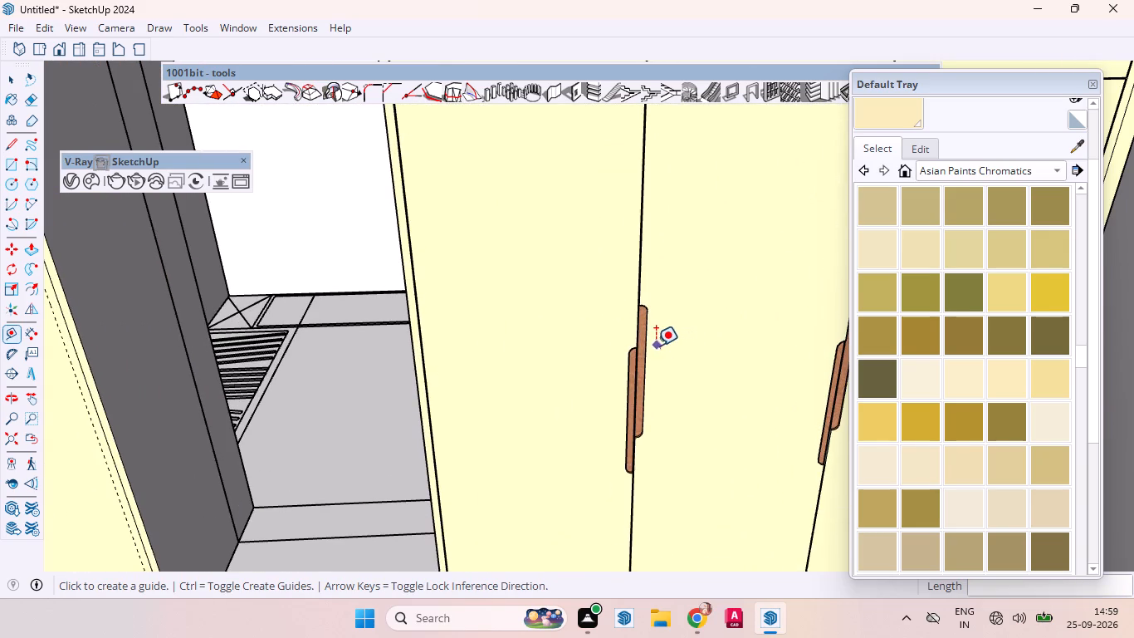
pyautogui.click(638, 345)
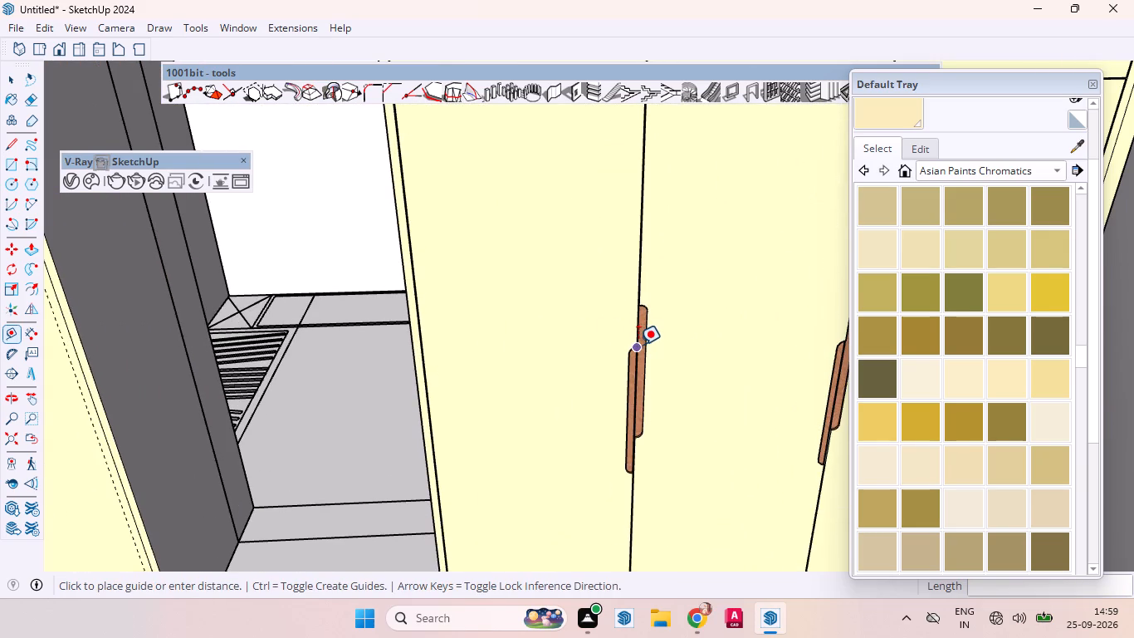
pyautogui.scroll(-4, 636, 331)
pyautogui.scroll(1, 639, 330)
pyautogui.scroll(-8, 639, 330)
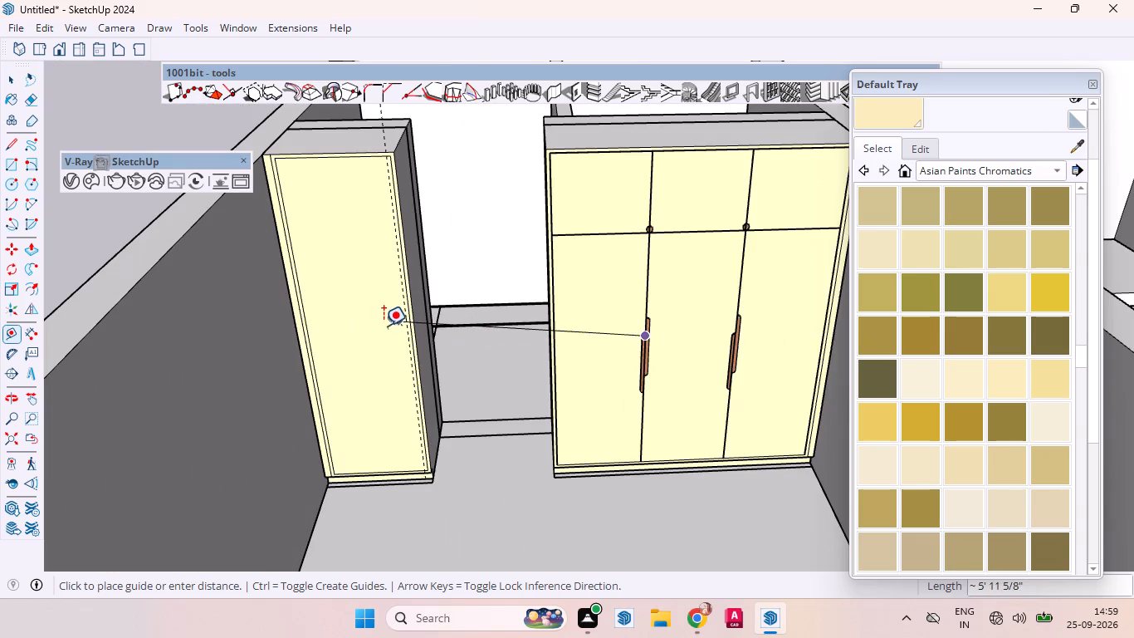
pyautogui.click(369, 346)
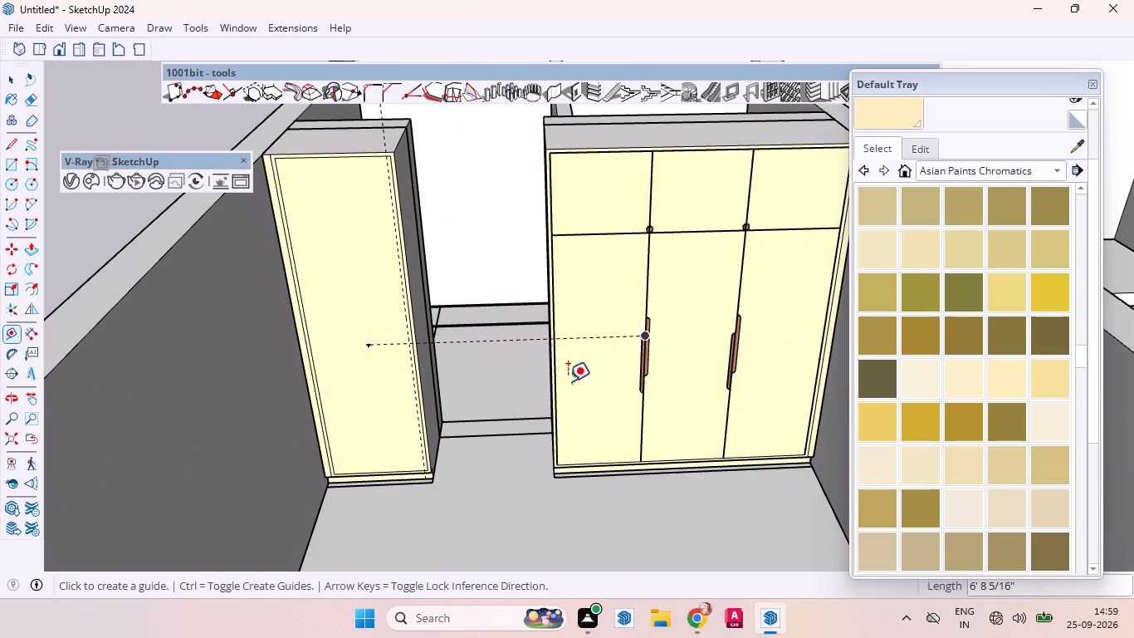
# Place a second horizontal guide from the bottom end of the same handle across to the narrow wardrobe's door.
pyautogui.scroll(9, 628, 405)
pyautogui.scroll(-5, 647, 398)
pyautogui.scroll(1, 648, 398)
pyautogui.scroll(-1, 653, 398)
pyautogui.scroll(1, 653, 398)
pyautogui.scroll(-1, 653, 398)
pyautogui.scroll(9, 653, 397)
pyautogui.scroll(-1, 652, 382)
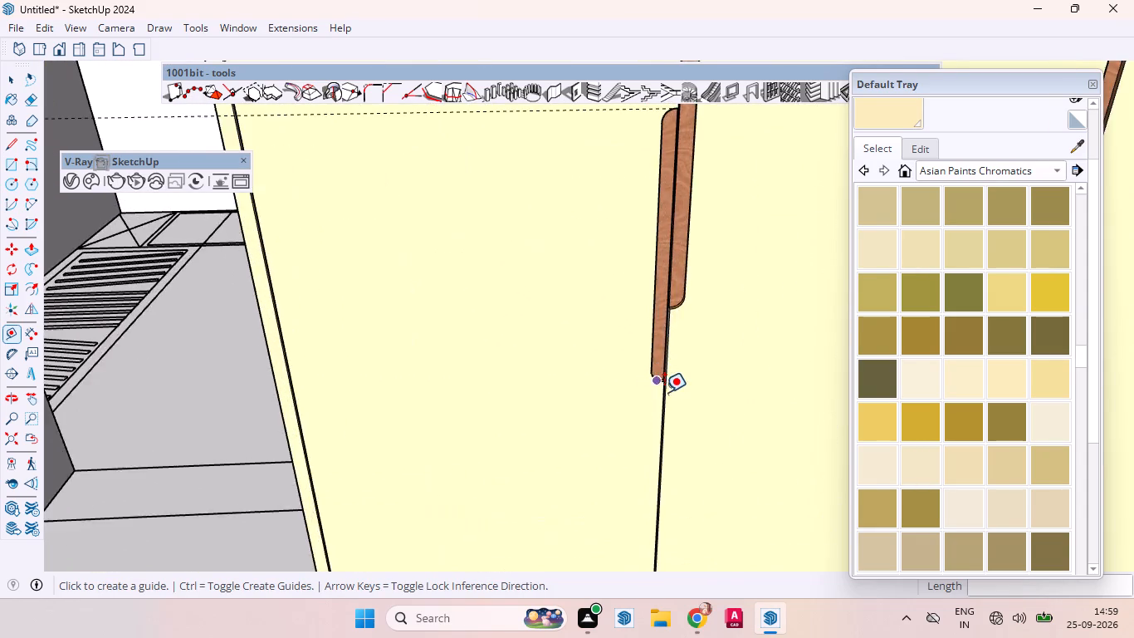
pyautogui.scroll(4, 664, 392)
pyautogui.click(661, 380)
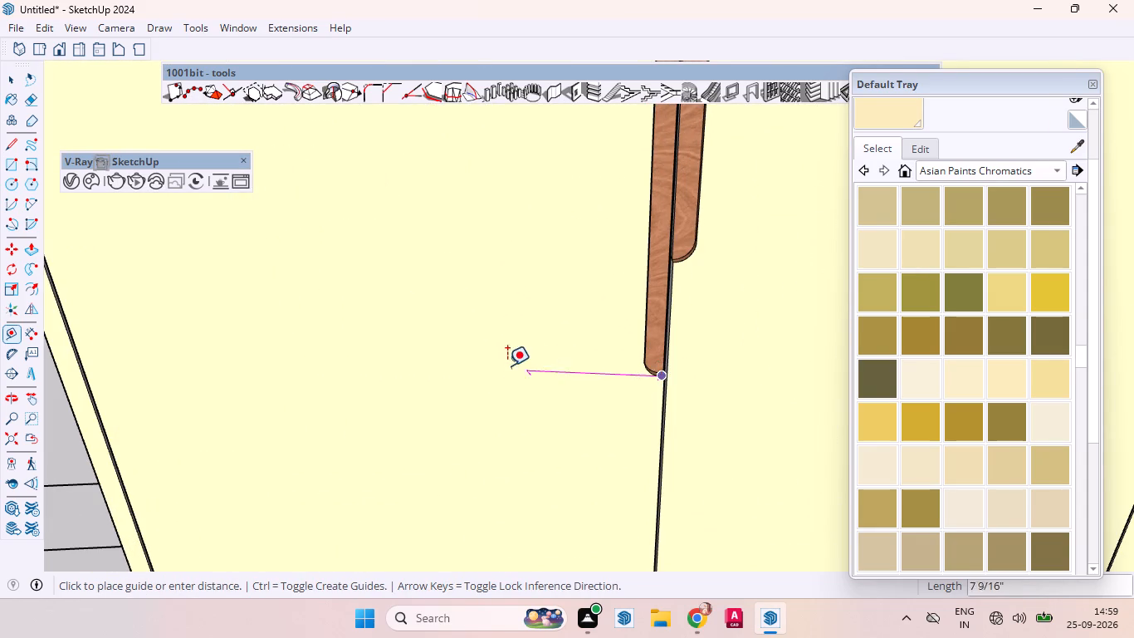
pyautogui.scroll(-4, 643, 361)
pyautogui.scroll(1, 657, 361)
pyautogui.scroll(-18, 659, 361)
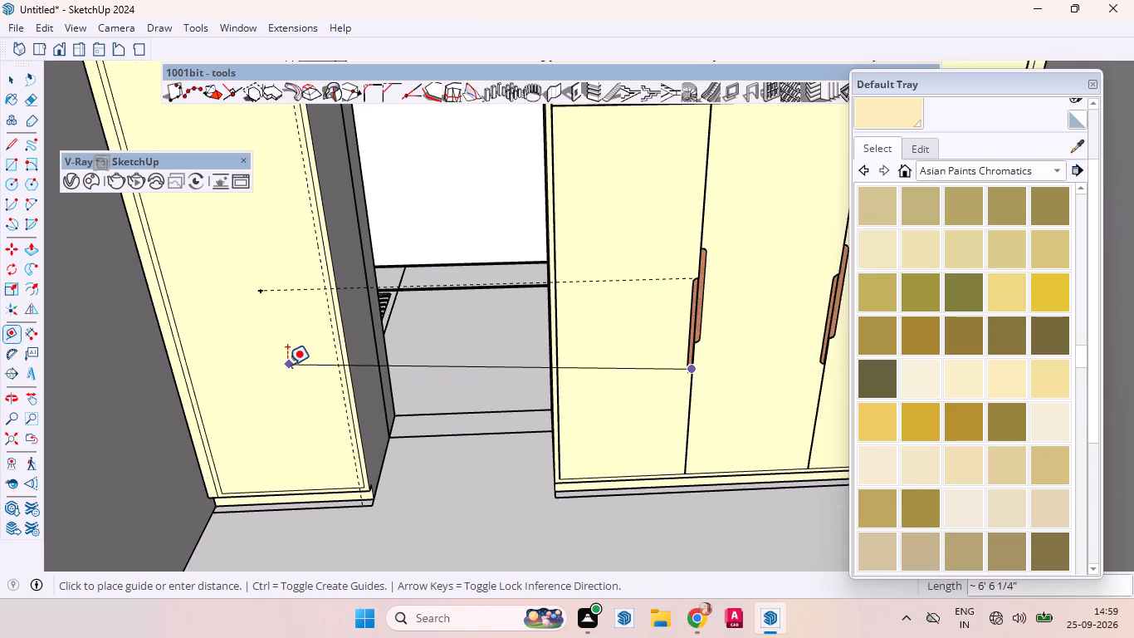
pyautogui.click(276, 386)
pyautogui.press('space')
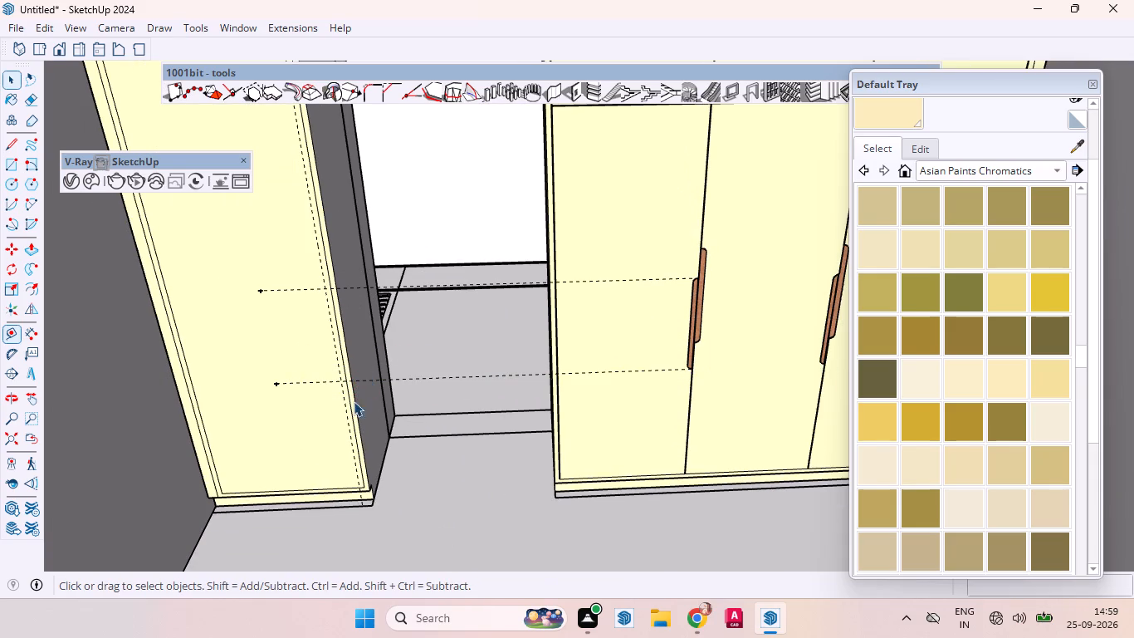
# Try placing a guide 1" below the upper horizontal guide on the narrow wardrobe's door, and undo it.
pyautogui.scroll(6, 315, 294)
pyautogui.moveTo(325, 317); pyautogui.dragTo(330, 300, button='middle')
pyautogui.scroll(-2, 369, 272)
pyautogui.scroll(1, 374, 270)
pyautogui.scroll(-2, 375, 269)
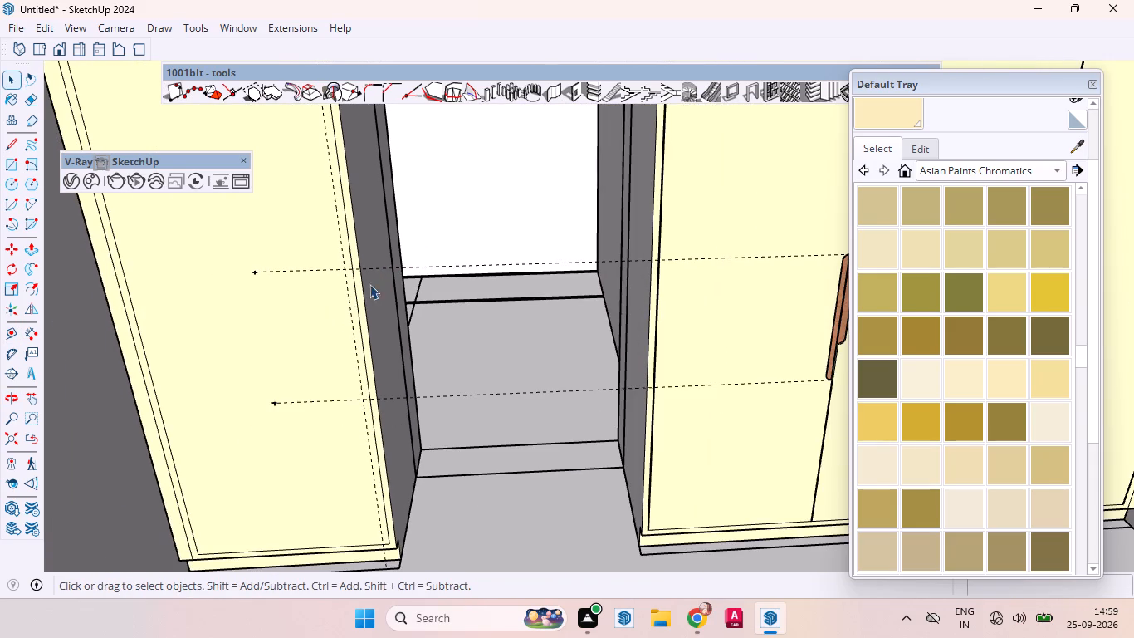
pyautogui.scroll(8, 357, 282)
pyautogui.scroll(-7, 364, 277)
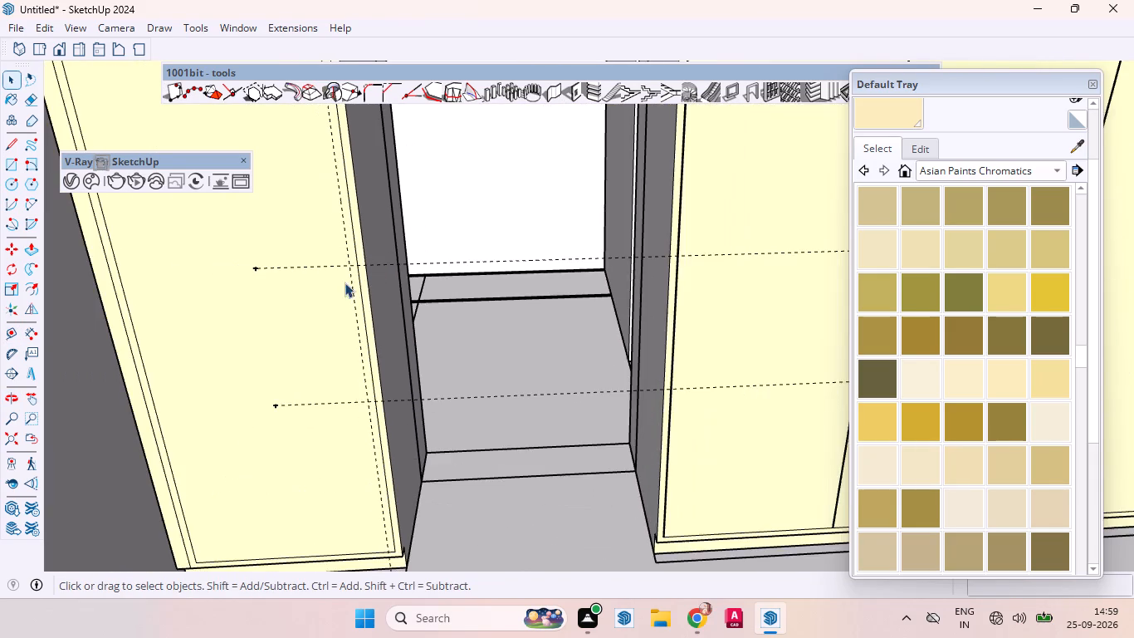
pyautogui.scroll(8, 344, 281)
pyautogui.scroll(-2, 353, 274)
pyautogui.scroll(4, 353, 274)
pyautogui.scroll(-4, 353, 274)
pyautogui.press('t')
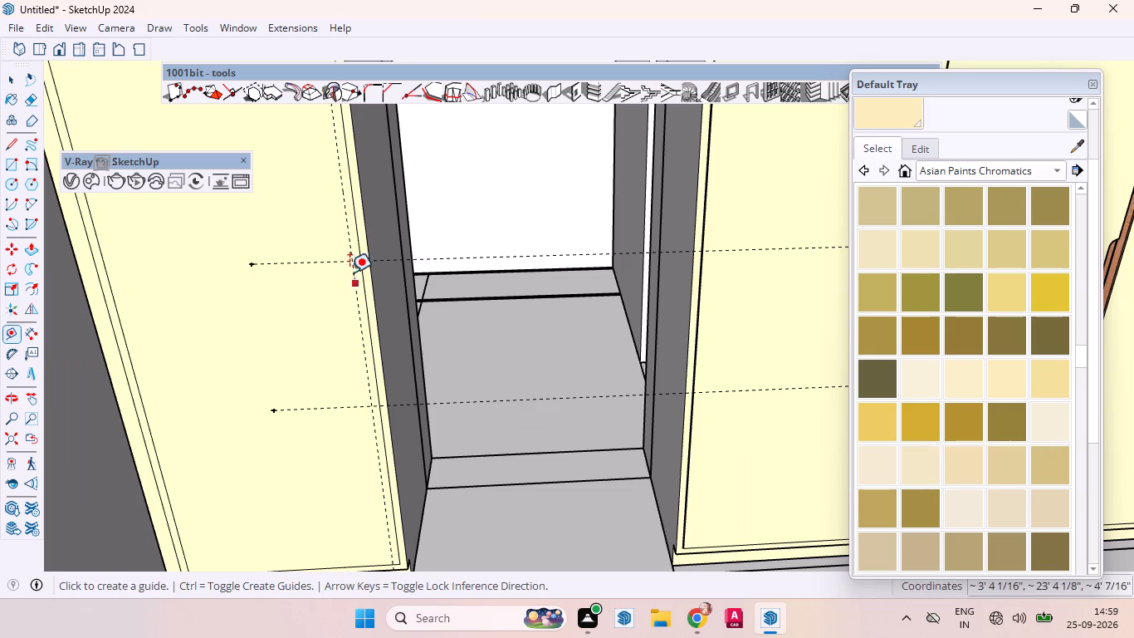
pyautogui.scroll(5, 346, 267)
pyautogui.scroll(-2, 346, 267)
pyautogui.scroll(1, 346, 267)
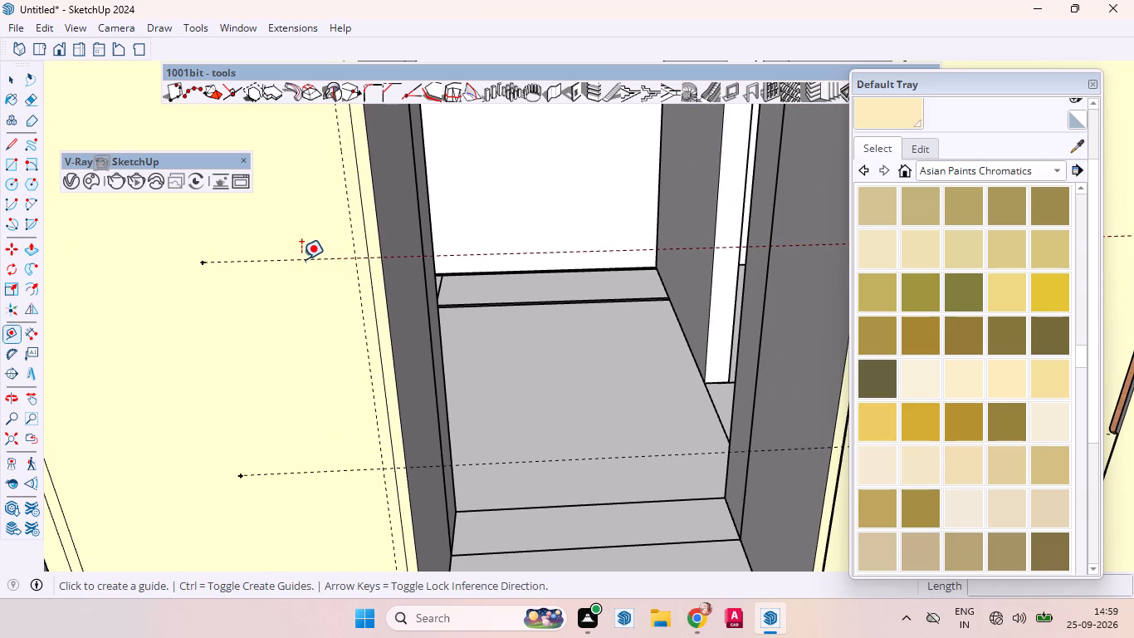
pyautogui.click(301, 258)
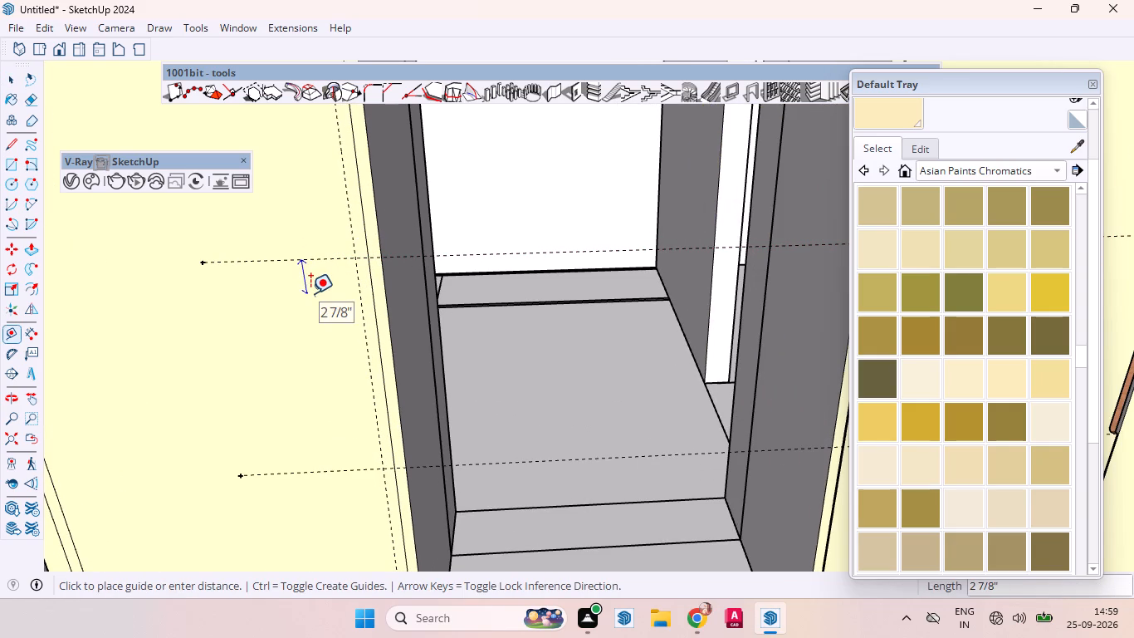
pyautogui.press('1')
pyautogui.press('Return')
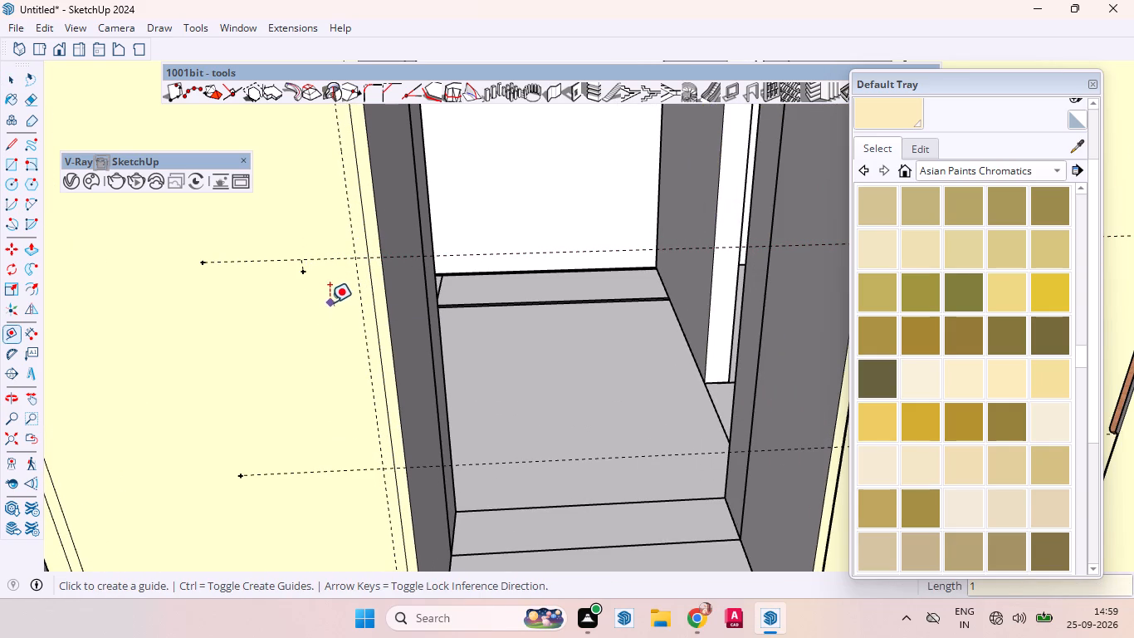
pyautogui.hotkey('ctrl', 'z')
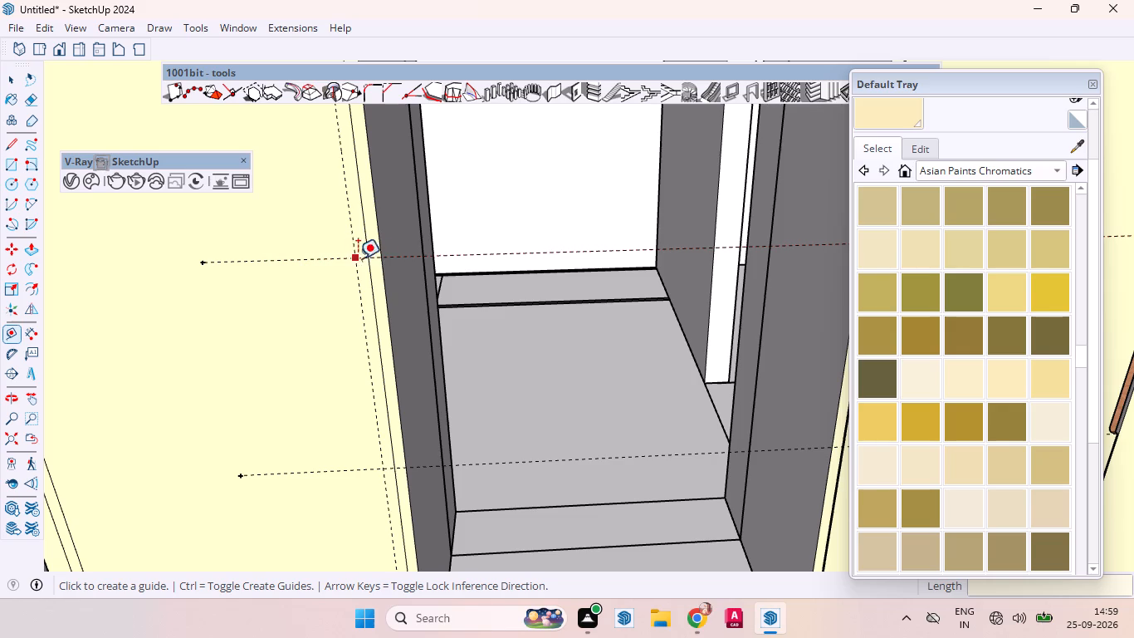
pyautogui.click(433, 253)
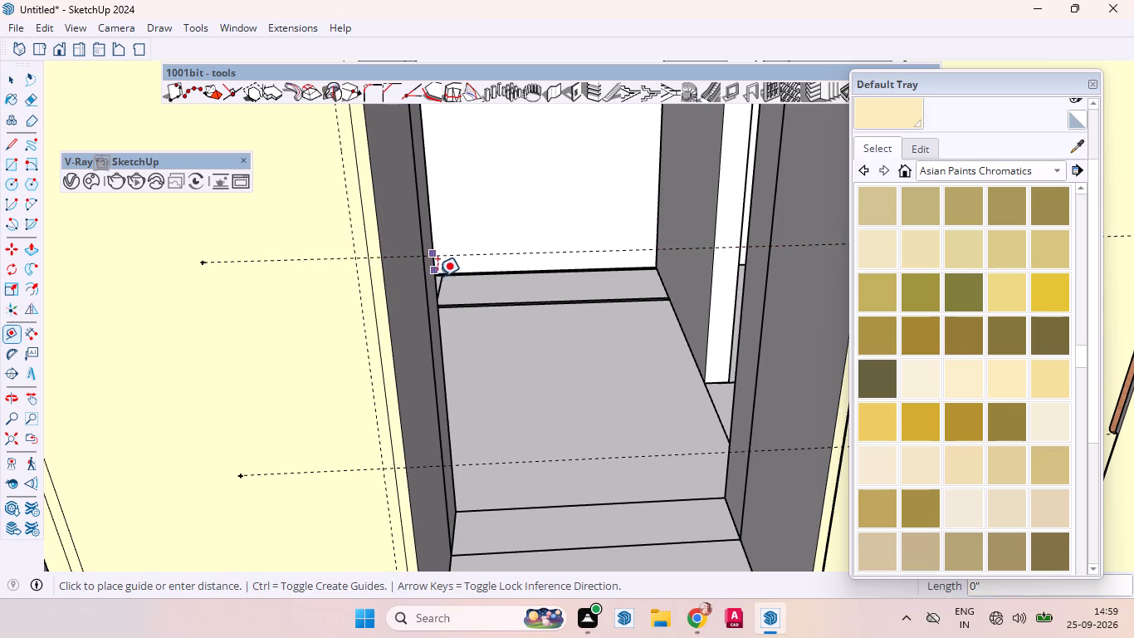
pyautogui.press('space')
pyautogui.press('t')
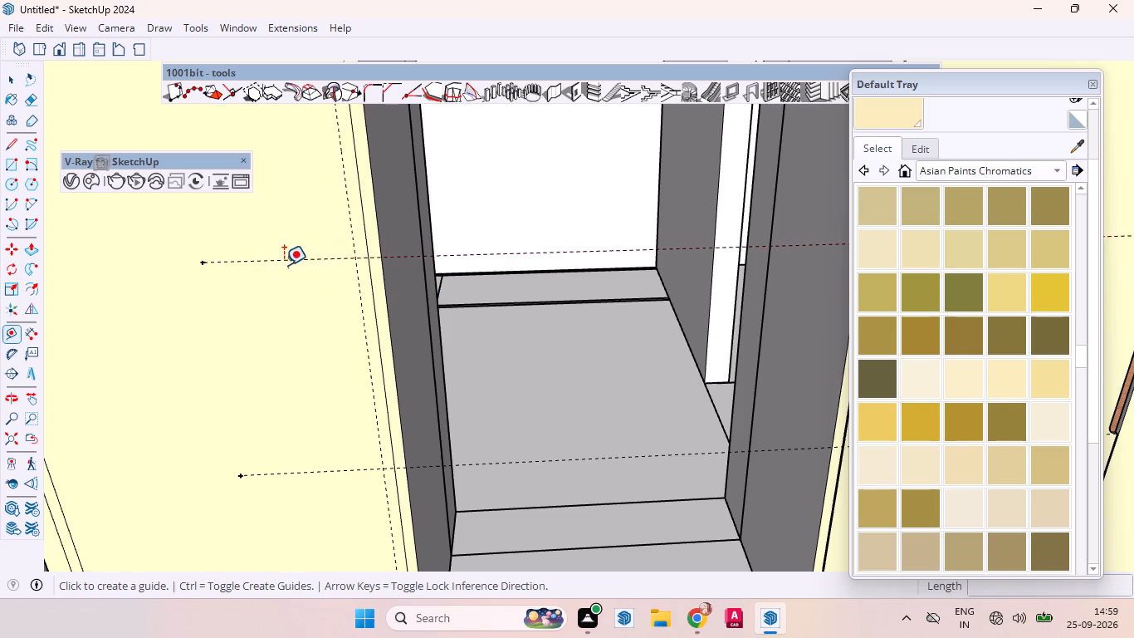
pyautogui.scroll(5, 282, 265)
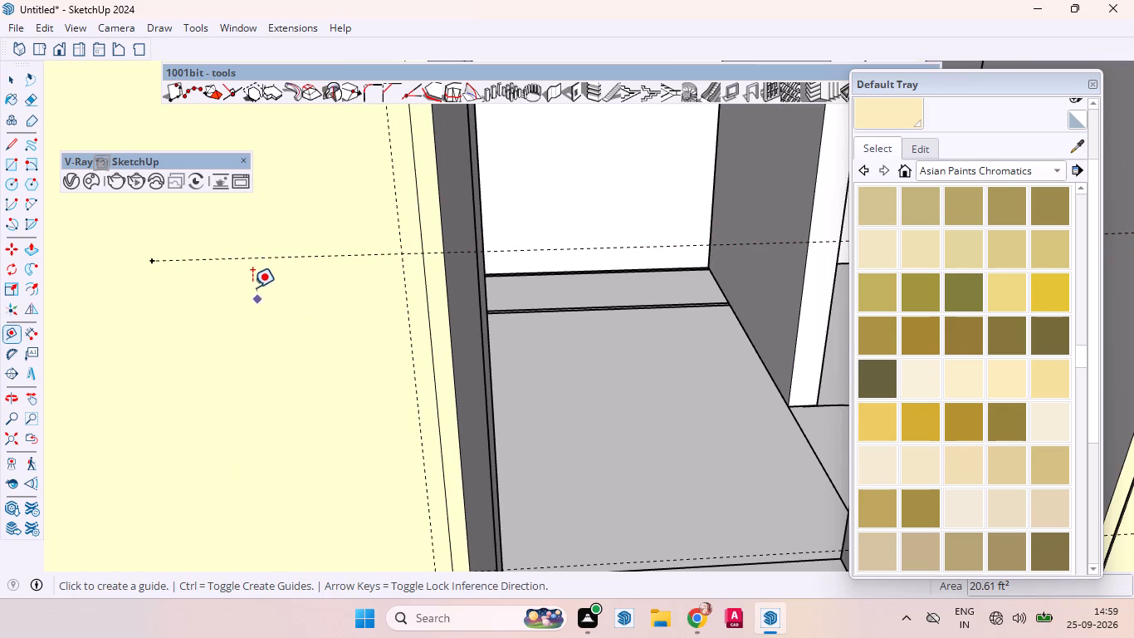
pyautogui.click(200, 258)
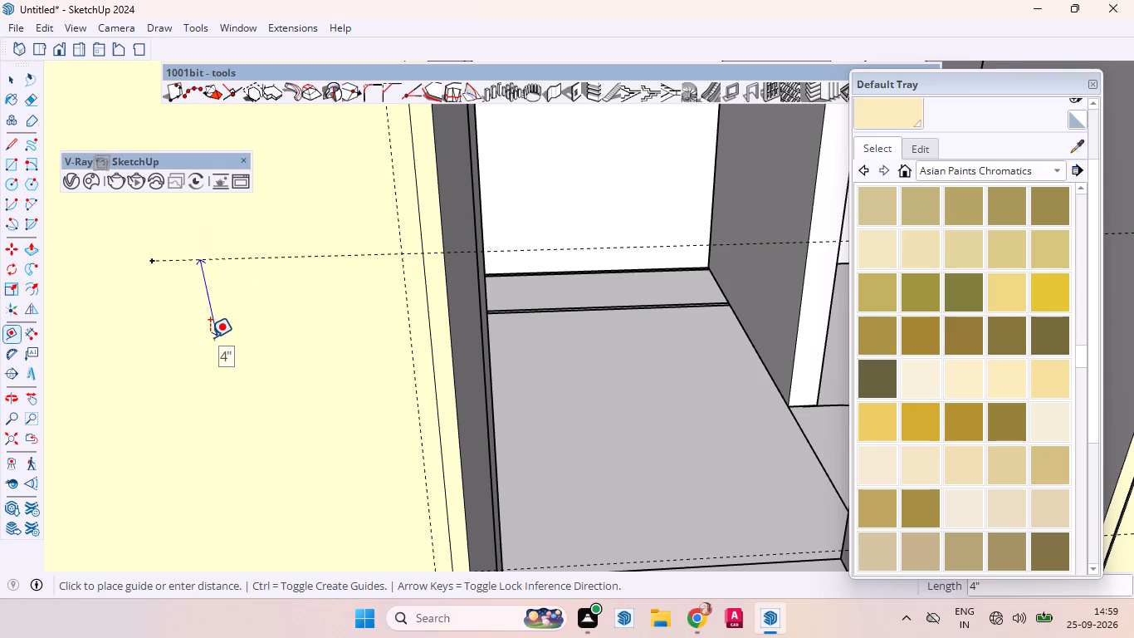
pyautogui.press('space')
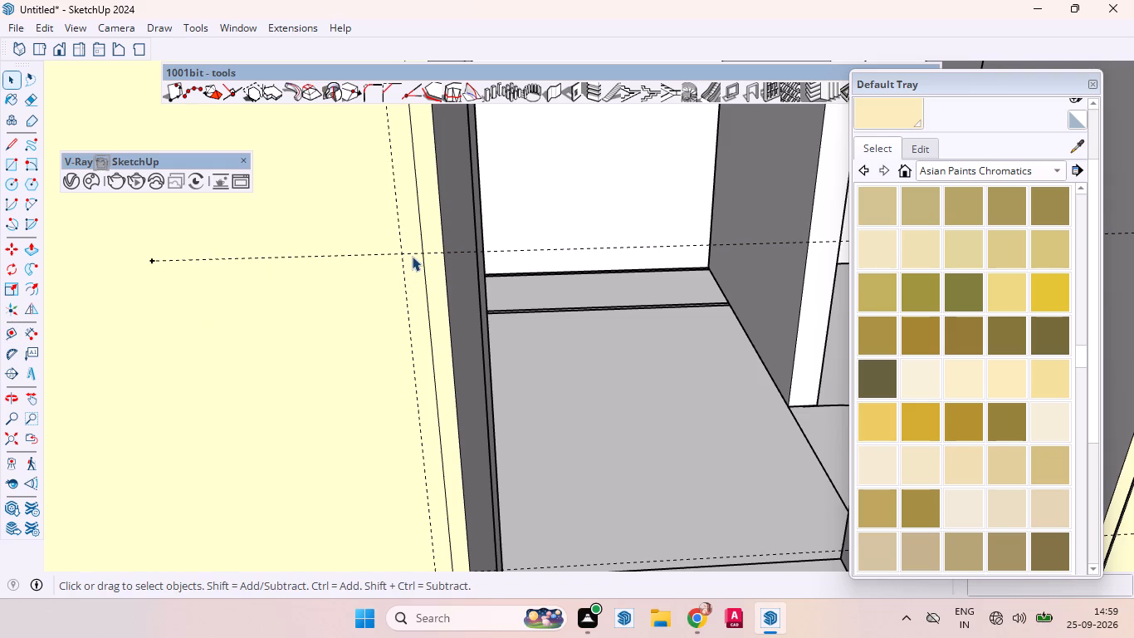
# Open the narrow wardrobe's group for editing and select its door panel face.
pyautogui.scroll(-8, 485, 270)
pyautogui.scroll(1, 485, 243)
pyautogui.scroll(-3, 485, 230)
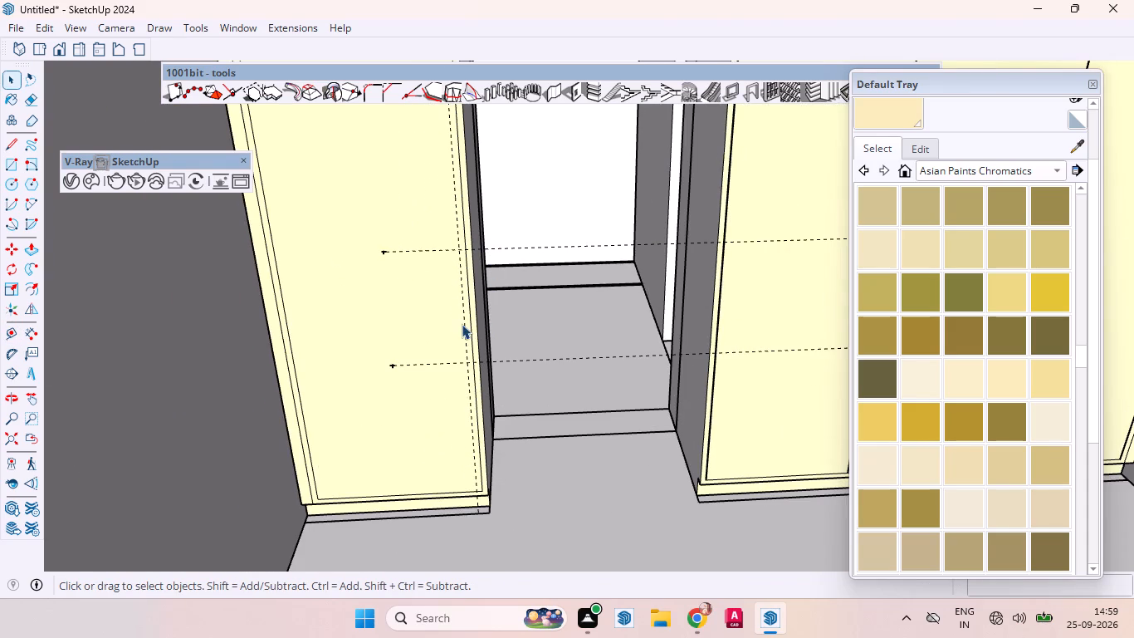
pyautogui.press('r')
pyautogui.scroll(3, 467, 285)
pyautogui.scroll(-2, 468, 281)
pyautogui.scroll(1, 468, 281)
pyautogui.scroll(-1, 468, 281)
pyautogui.scroll(7, 468, 281)
pyautogui.press('space')
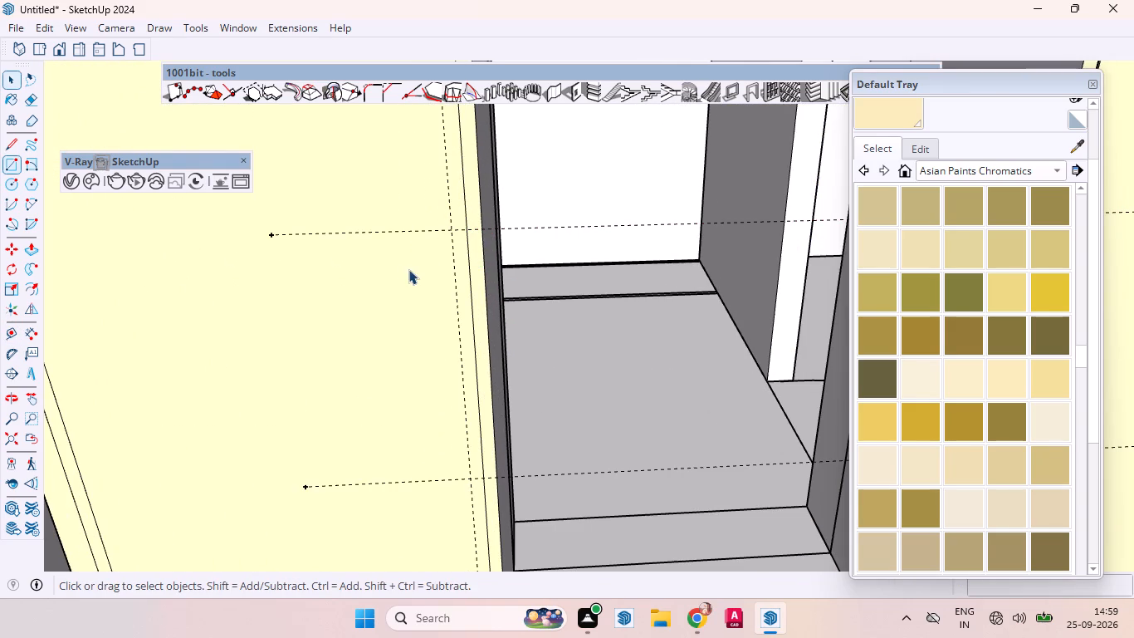
pyautogui.click(393, 272)
pyautogui.doubleClick(398, 272)
pyautogui.click(388, 270)
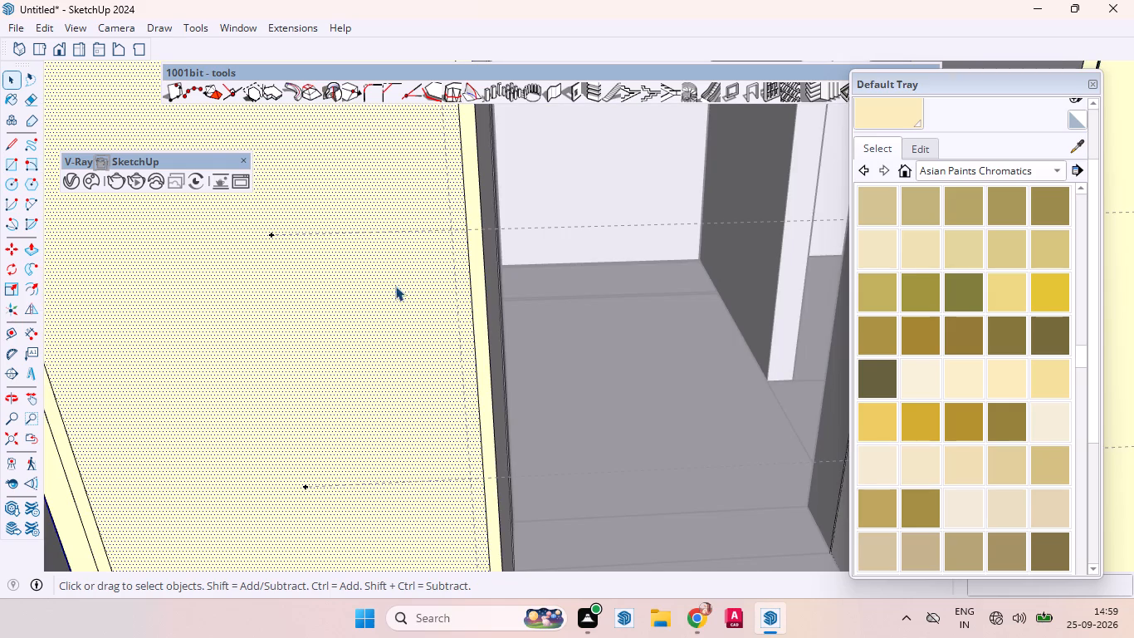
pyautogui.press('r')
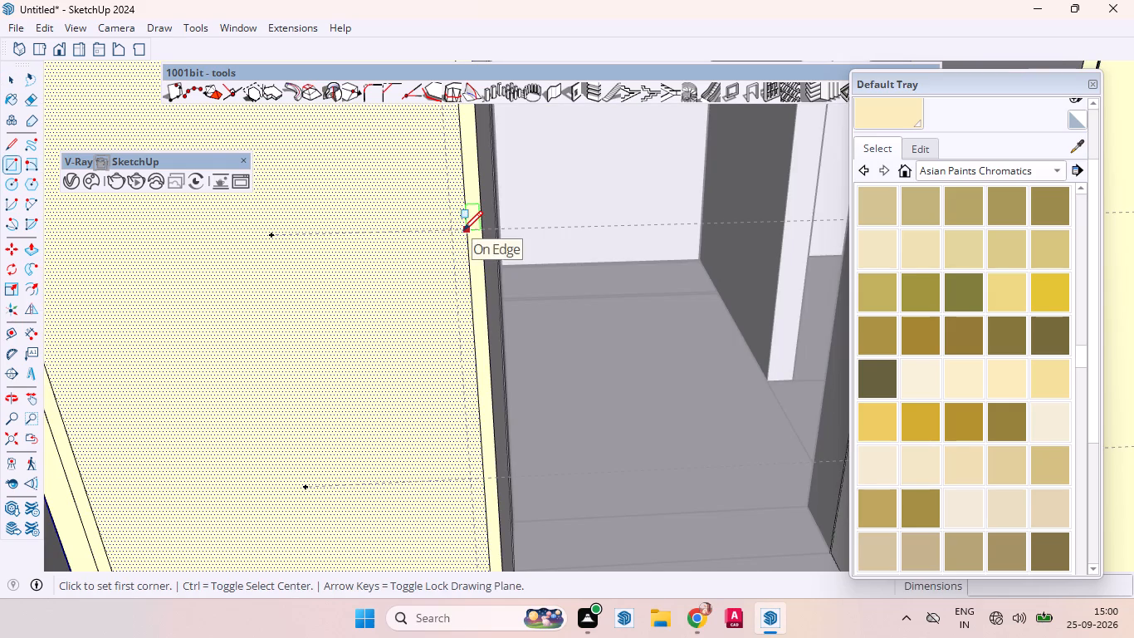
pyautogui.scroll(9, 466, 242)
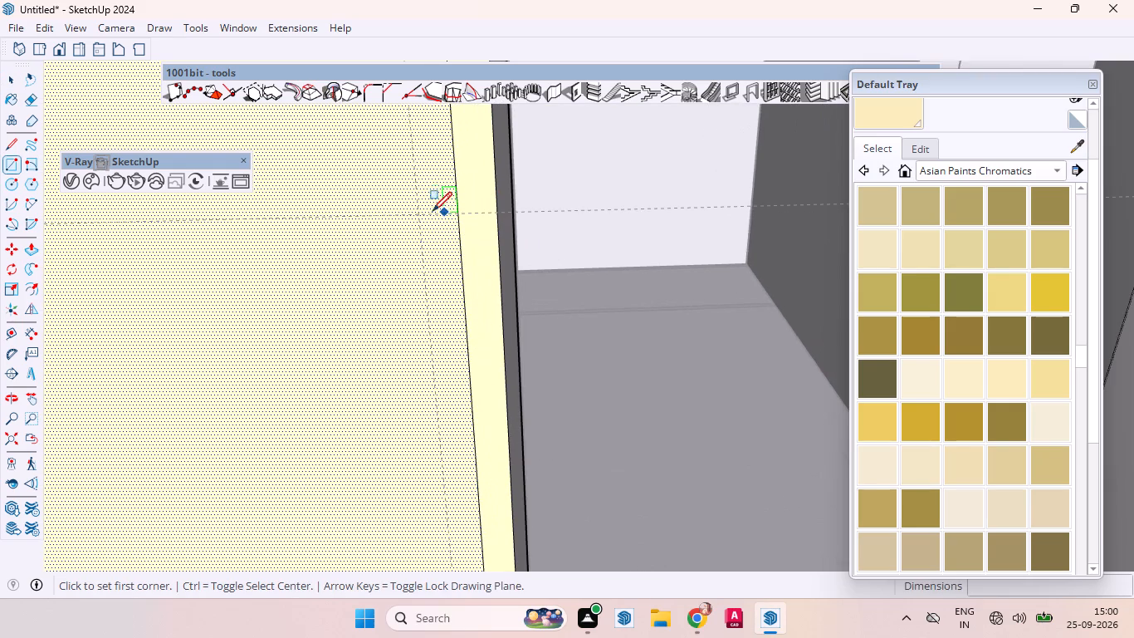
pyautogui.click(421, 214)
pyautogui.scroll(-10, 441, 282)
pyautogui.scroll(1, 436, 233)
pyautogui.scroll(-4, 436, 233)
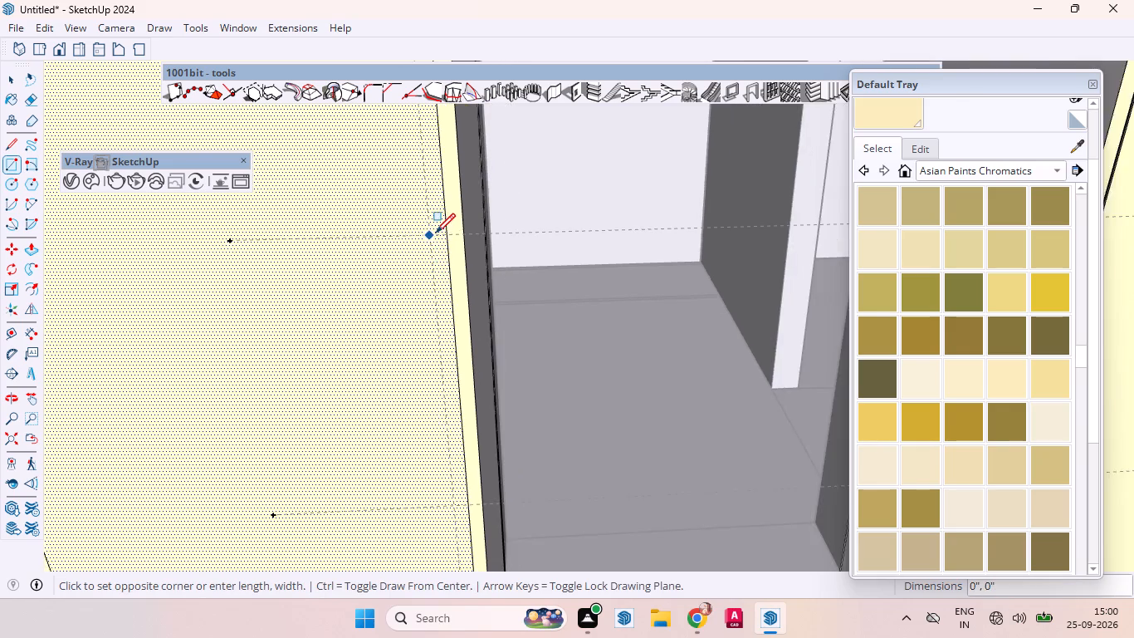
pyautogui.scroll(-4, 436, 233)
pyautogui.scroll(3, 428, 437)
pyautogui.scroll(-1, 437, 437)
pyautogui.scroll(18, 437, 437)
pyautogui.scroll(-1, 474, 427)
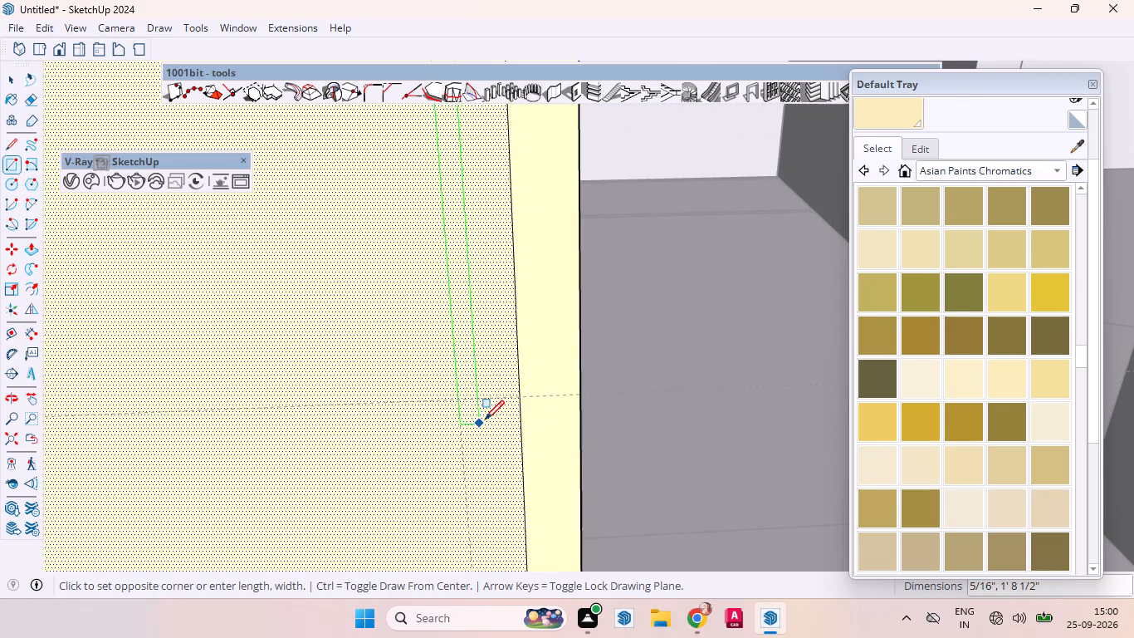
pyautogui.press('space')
# Copy the door panel's vertical edge nearest the three-door wardrobe 3 mm inward across the panel.
pyautogui.click(519, 371)
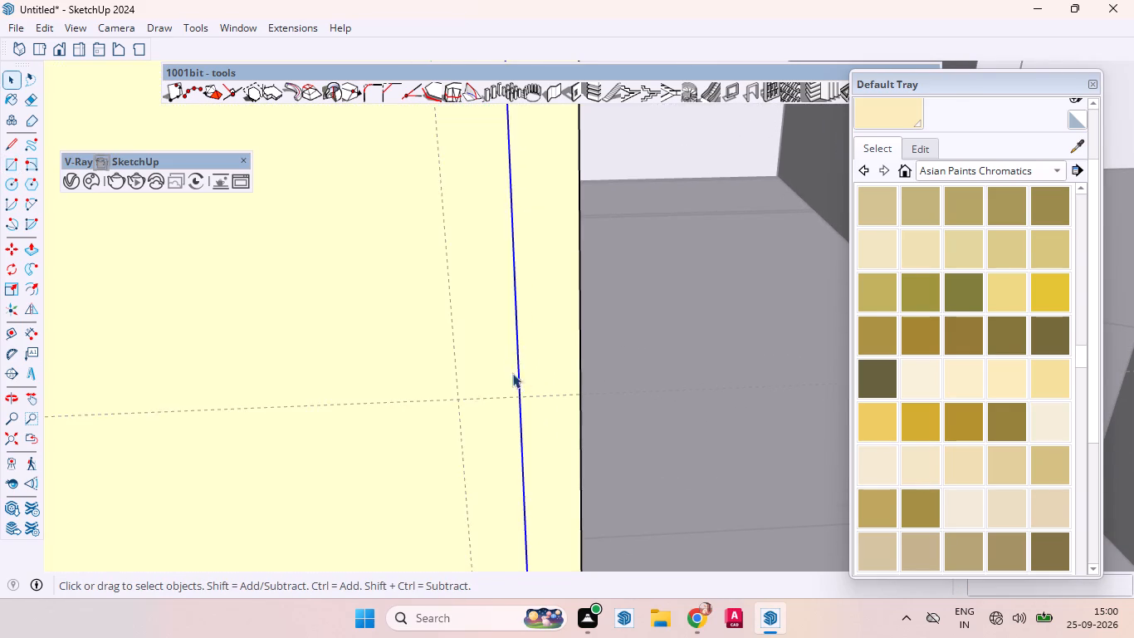
pyautogui.scroll(-4, 510, 346)
pyautogui.scroll(1, 511, 345)
pyautogui.scroll(-15, 511, 344)
pyautogui.scroll(2, 548, 302)
pyautogui.scroll(-1, 548, 301)
pyautogui.scroll(-1, 442, 277)
pyautogui.scroll(13, 534, 434)
pyautogui.scroll(-1, 530, 507)
pyautogui.scroll(2, 530, 507)
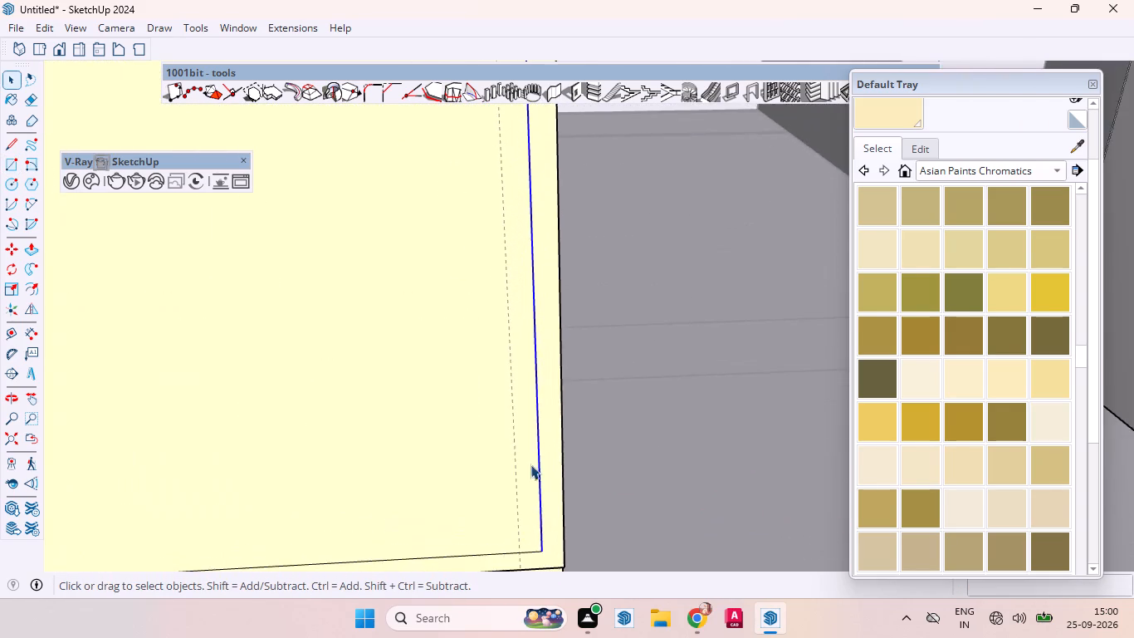
pyautogui.scroll(-6, 542, 430)
pyautogui.press('m')
pyautogui.scroll(5, 552, 513)
pyautogui.scroll(-6, 564, 490)
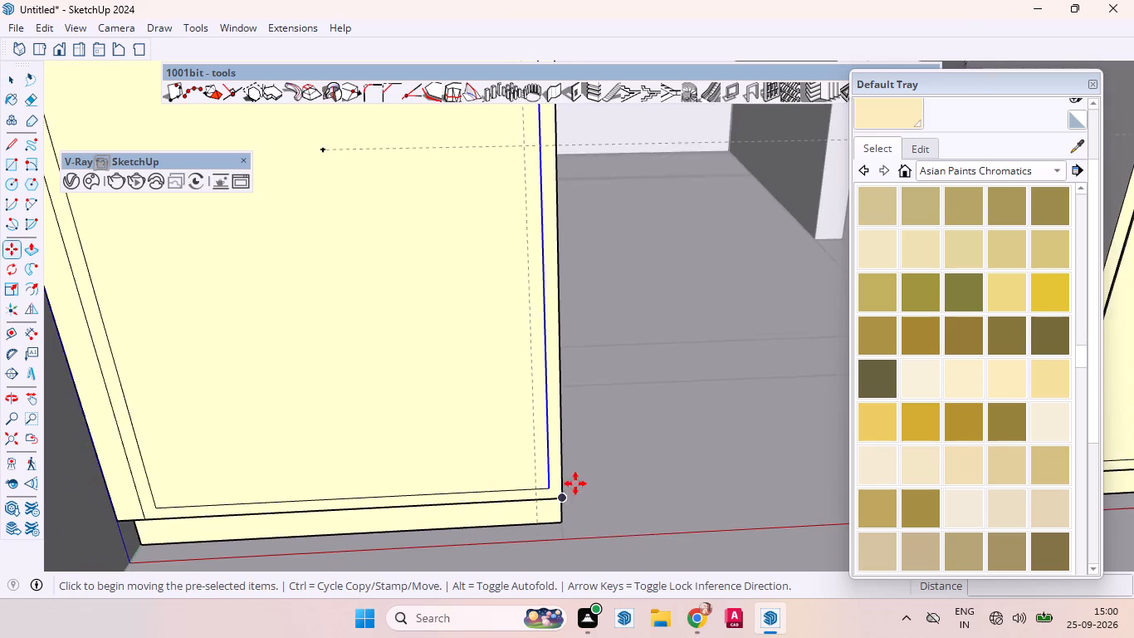
pyautogui.scroll(-1, 594, 487)
pyautogui.scroll(1, 601, 488)
pyautogui.scroll(-4, 608, 490)
pyautogui.keyDown('ctrl'); pyautogui.scroll(8, 570, 487); pyautogui.keyUp('ctrl')
pyautogui.keyDown('ctrl'); pyautogui.scroll(-1, 570, 487); pyautogui.keyUp('ctrl')
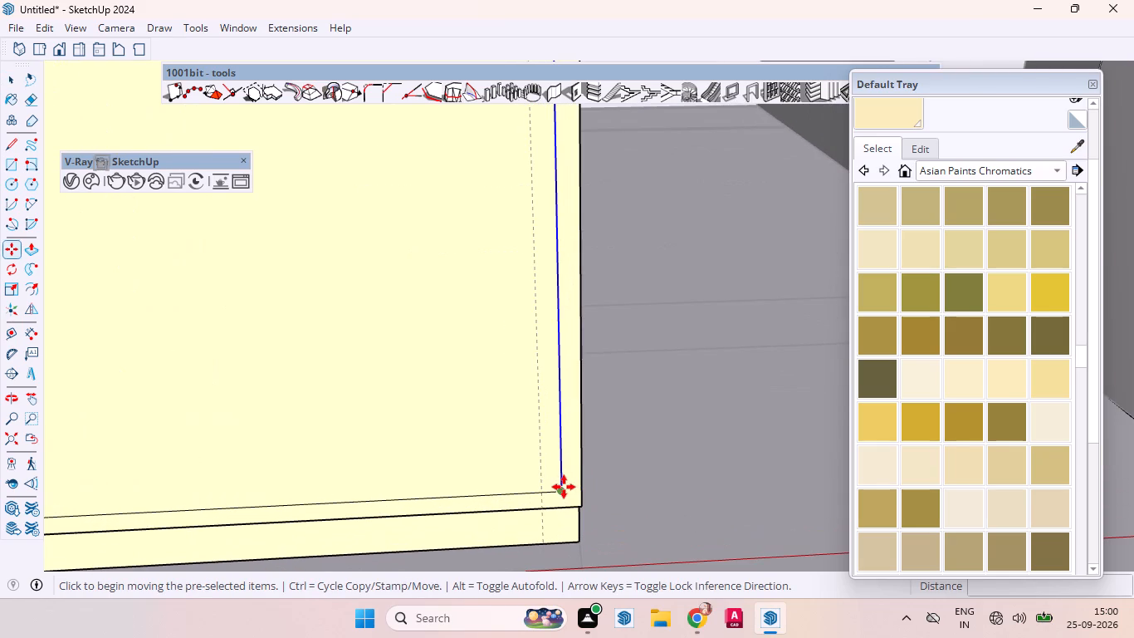
pyautogui.keyDown('ctrl'); pyautogui.click(563, 488); pyautogui.keyUp('ctrl')
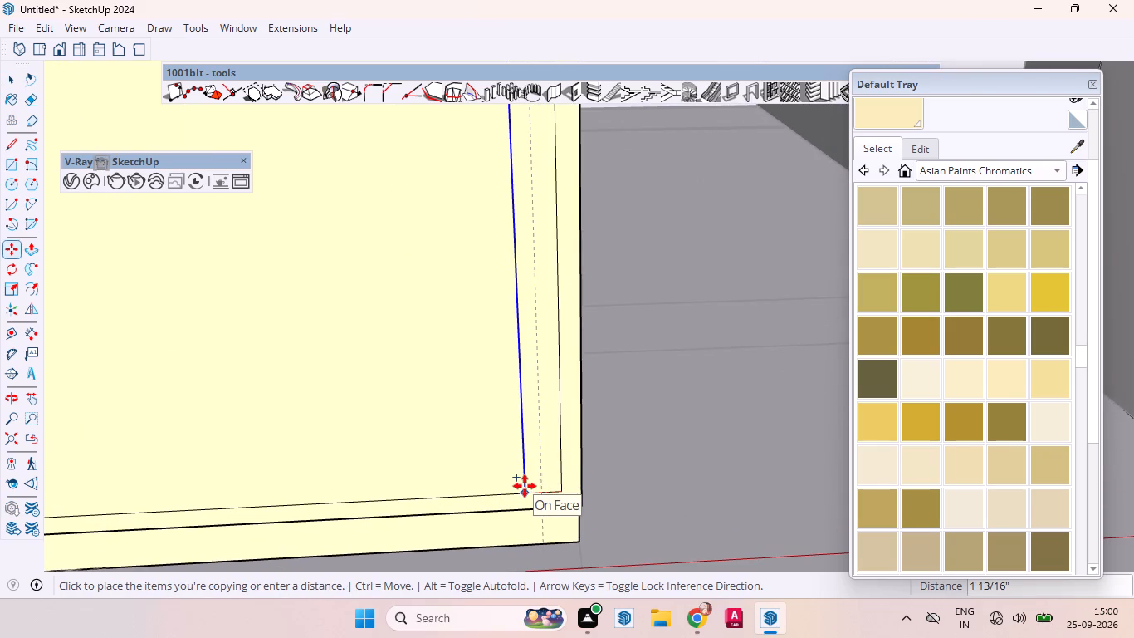
pyautogui.write('3mm')
pyautogui.press('Return')
pyautogui.press('space')
pyautogui.scroll(-10, 620, 439)
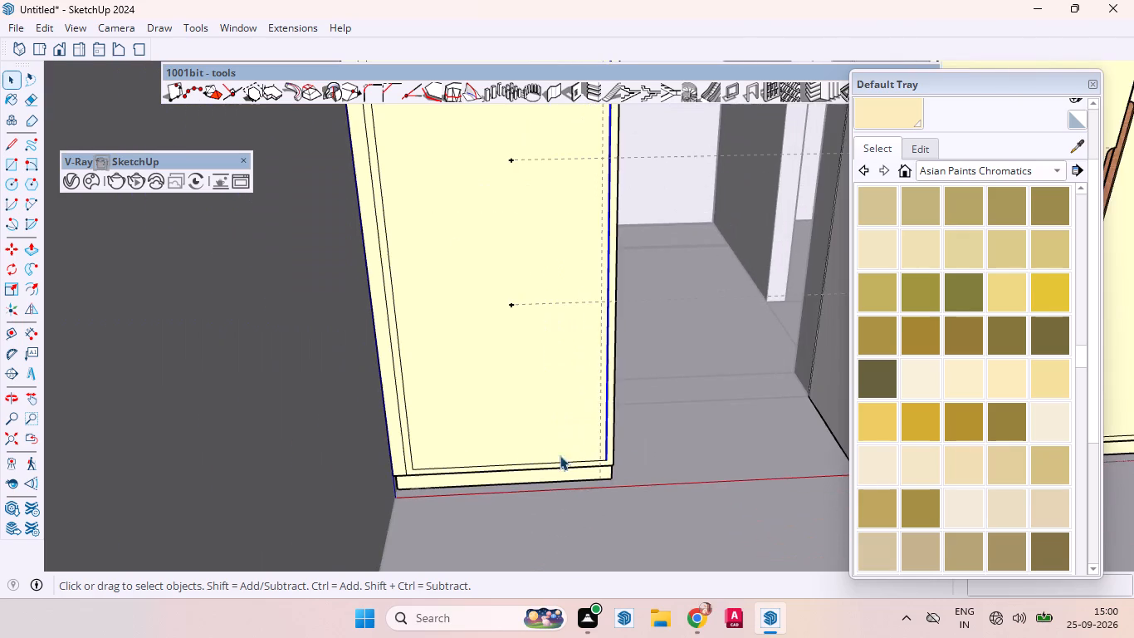
pyautogui.scroll(-9, 500, 469)
pyautogui.scroll(6, 567, 472)
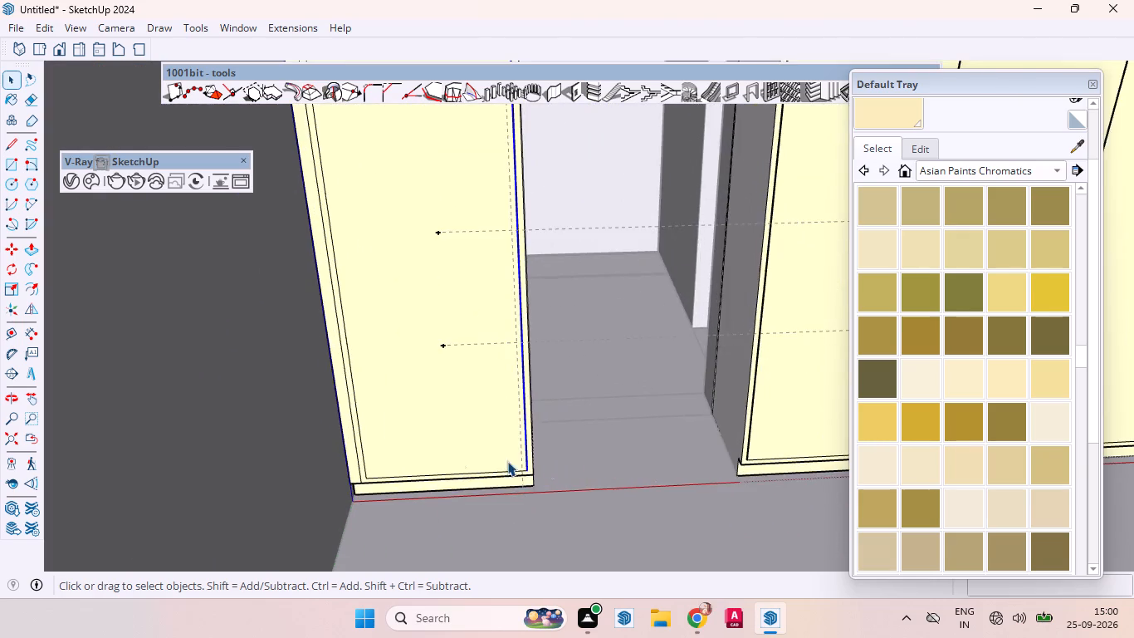
# Copy the bottom inner edges of the front panels on the wide wardrobe and the narrow cabinet 3 mm upward.
pyautogui.scroll(-6, 420, 458)
pyautogui.scroll(19, 723, 455)
pyautogui.scroll(-1, 640, 459)
pyautogui.scroll(1, 637, 461)
pyautogui.scroll(-1, 632, 461)
pyautogui.scroll(10, 632, 461)
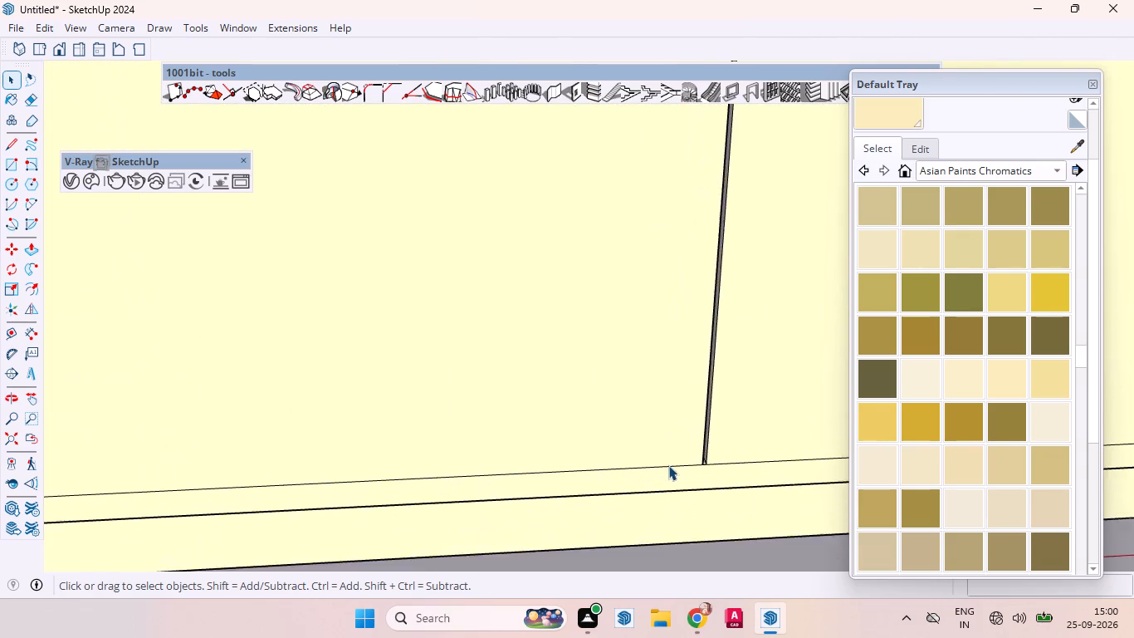
pyautogui.scroll(3, 668, 465)
pyautogui.keyDown('ctrl'); pyautogui.click(649, 469); pyautogui.keyUp('ctrl')
pyautogui.keyDown('ctrl'); pyautogui.scroll(-7, 515, 458); pyautogui.keyUp('ctrl')
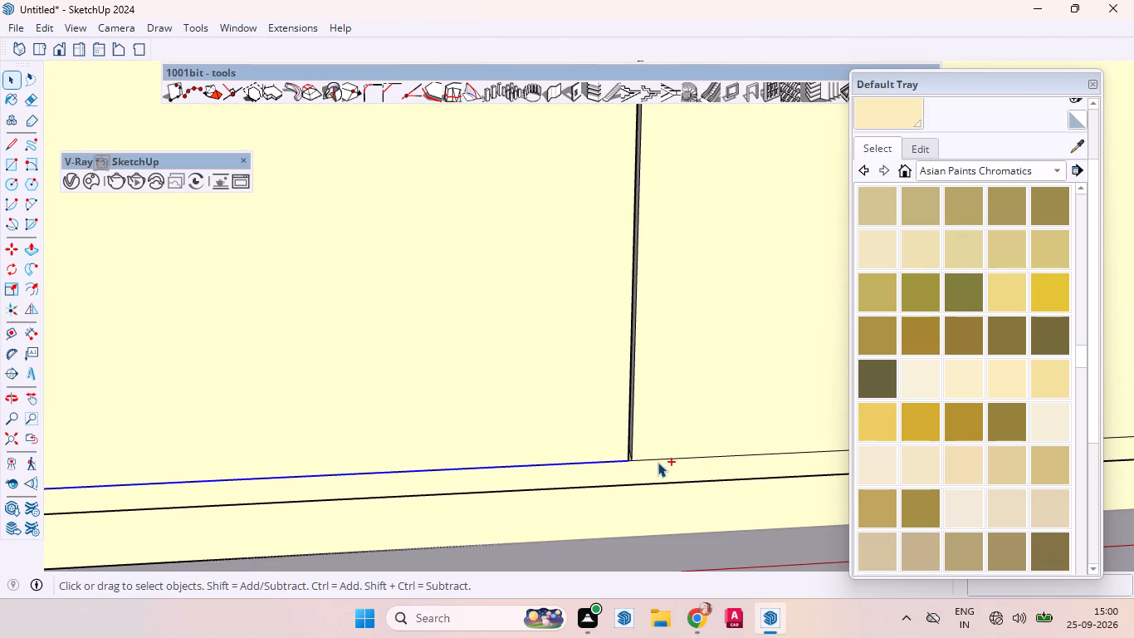
pyautogui.keyDown('ctrl'); pyautogui.click(657, 460); pyautogui.keyUp('ctrl')
pyautogui.keyDown('ctrl'); pyautogui.scroll(-16, 409, 444); pyautogui.keyUp('ctrl')
pyautogui.keyDown('ctrl'); pyautogui.scroll(2, 435, 472); pyautogui.keyUp('ctrl')
pyautogui.keyDown('ctrl'); pyautogui.scroll(-4, 435, 472); pyautogui.keyUp('ctrl')
pyautogui.keyDown('ctrl'); pyautogui.scroll(7, 673, 474); pyautogui.keyUp('ctrl')
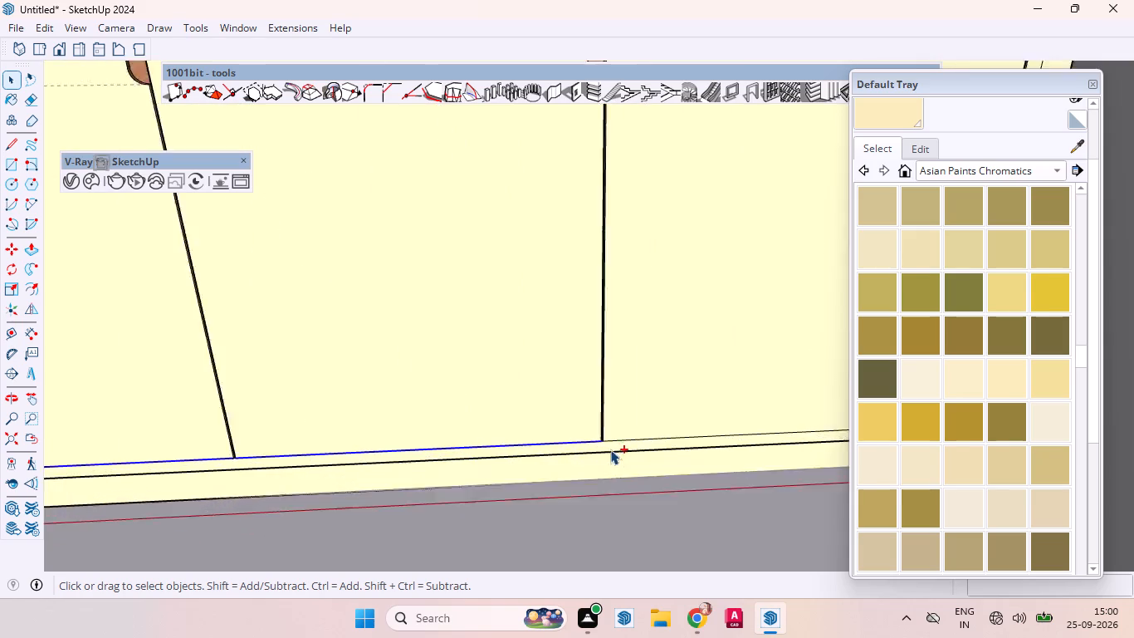
pyautogui.keyDown('ctrl'); pyautogui.scroll(20, 610, 449); pyautogui.keyUp('ctrl')
pyautogui.keyDown('ctrl'); pyautogui.scroll(1, 610, 449); pyautogui.keyUp('ctrl')
pyautogui.keyDown('ctrl'); pyautogui.scroll(-1, 594, 432); pyautogui.keyUp('ctrl')
pyautogui.keyDown('ctrl'); pyautogui.scroll(3, 594, 432); pyautogui.keyUp('ctrl')
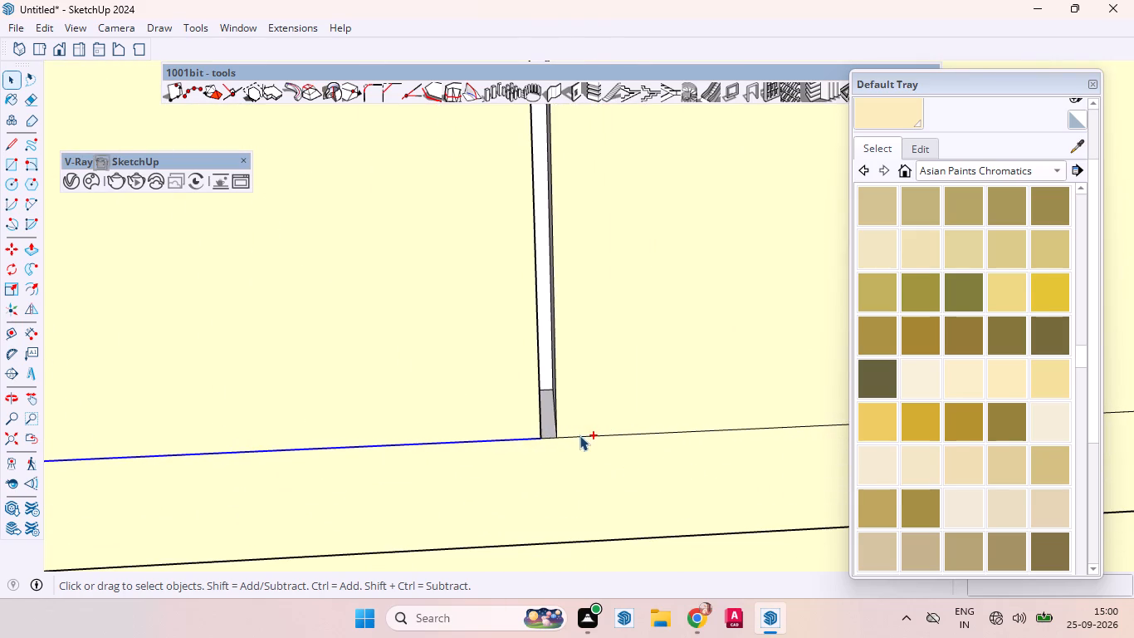
pyautogui.keyDown('ctrl'); pyautogui.click(579, 435); pyautogui.keyUp('ctrl')
pyautogui.keyDown('ctrl'); pyautogui.scroll(-1, 701, 390); pyautogui.keyUp('ctrl')
pyautogui.keyDown('ctrl'); pyautogui.scroll(1, 706, 388); pyautogui.keyUp('ctrl')
pyautogui.keyDown('ctrl'); pyautogui.scroll(-18, 708, 388); pyautogui.keyUp('ctrl')
pyautogui.keyDown('ctrl'); pyautogui.scroll(2, 550, 409); pyautogui.keyUp('ctrl')
pyautogui.keyDown('ctrl'); pyautogui.scroll(-8, 565, 412); pyautogui.keyUp('ctrl')
pyautogui.keyDown('ctrl'); pyautogui.scroll(2, 672, 455); pyautogui.keyUp('ctrl')
pyautogui.keyDown('ctrl'); pyautogui.scroll(-6, 686, 457); pyautogui.keyUp('ctrl')
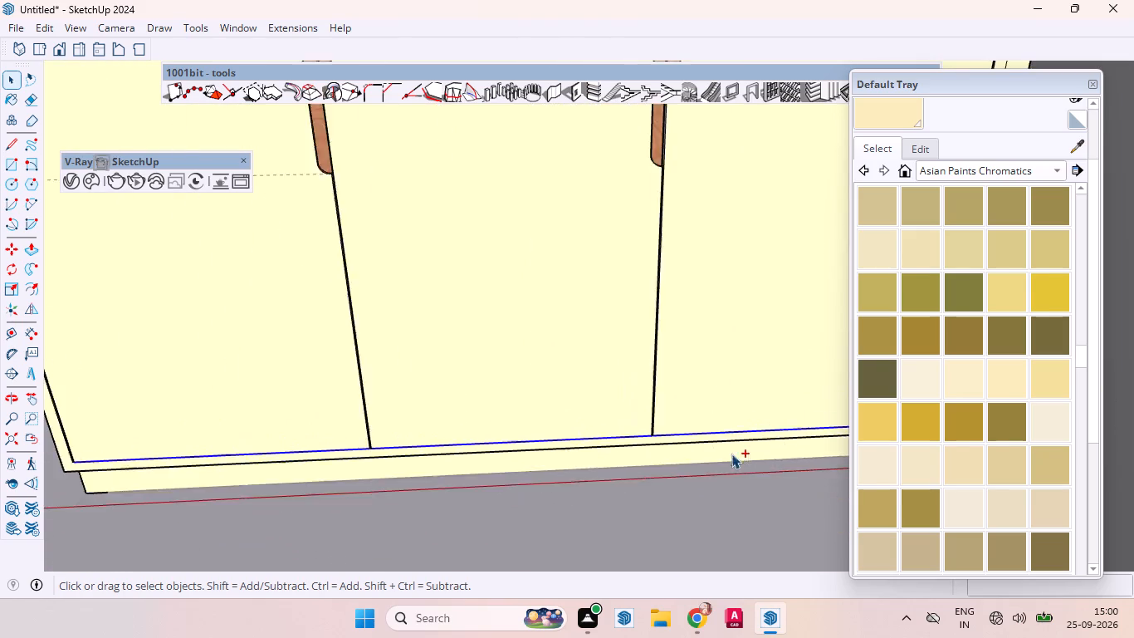
pyautogui.keyDown('ctrl'); pyautogui.scroll(-8, 731, 454); pyautogui.keyUp('ctrl')
pyautogui.keyDown('ctrl'); pyautogui.scroll(1, 684, 443); pyautogui.keyUp('ctrl')
pyautogui.keyDown('ctrl'); pyautogui.scroll(-7, 687, 443); pyautogui.keyUp('ctrl')
pyautogui.keyDown('ctrl'); pyautogui.scroll(1, 722, 449); pyautogui.keyUp('ctrl')
pyautogui.keyDown('ctrl'); pyautogui.scroll(-1, 727, 449); pyautogui.keyUp('ctrl')
pyautogui.keyDown('ctrl'); pyautogui.scroll(10, 227, 476); pyautogui.keyUp('ctrl')
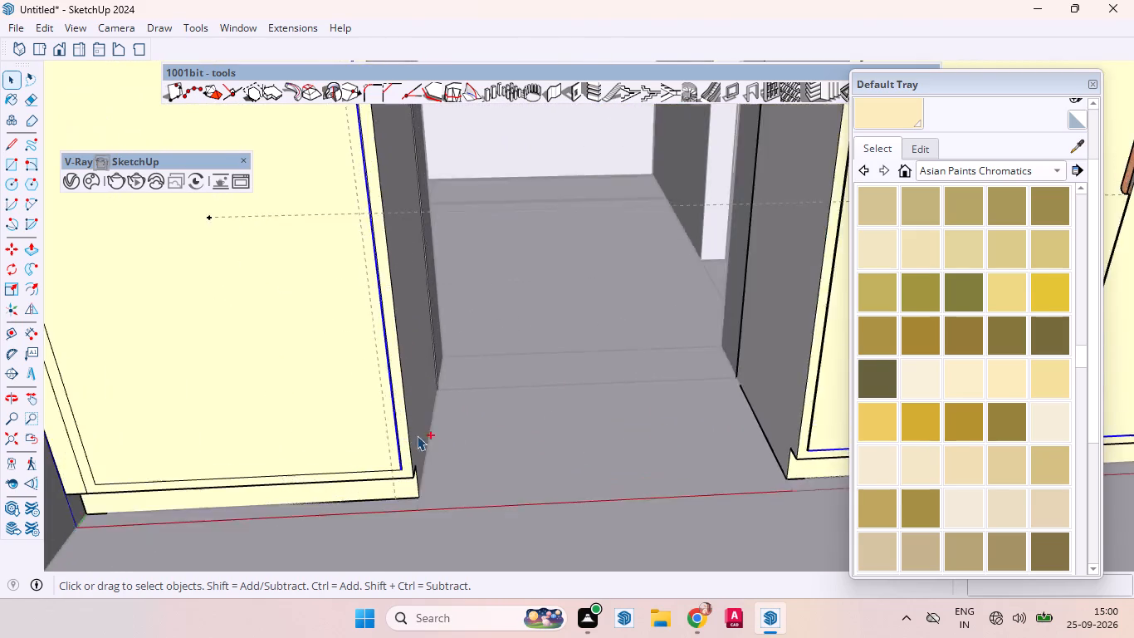
pyautogui.keyDown('ctrl'); pyautogui.scroll(14, 417, 435); pyautogui.keyUp('ctrl')
pyautogui.keyDown('ctrl'); pyautogui.click(409, 488); pyautogui.keyUp('ctrl')
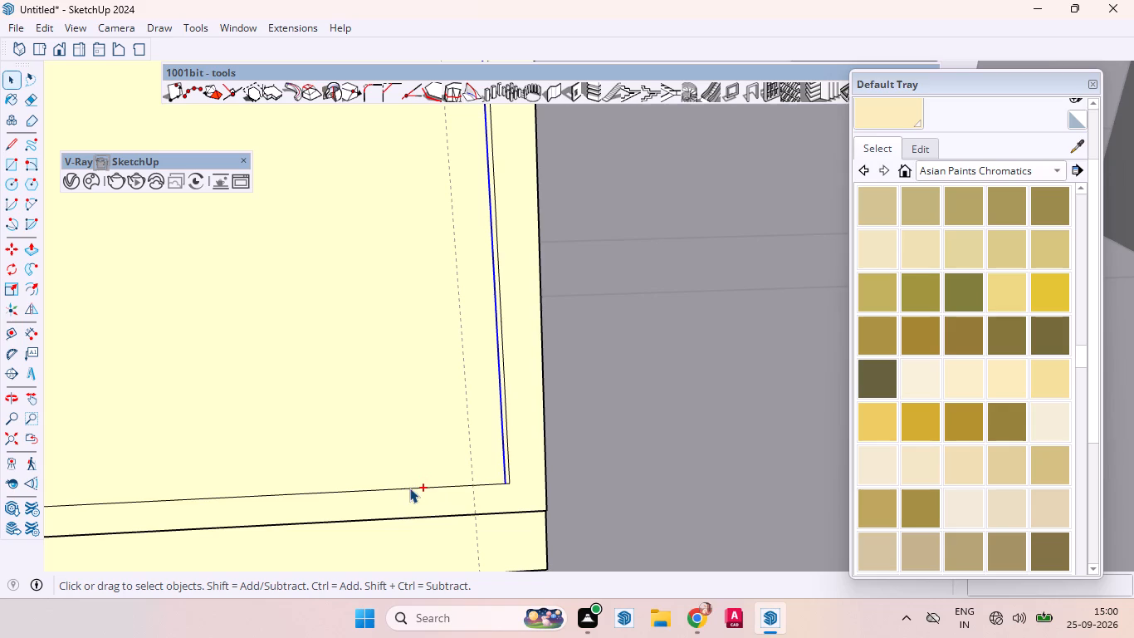
pyautogui.keyDown('shift'); pyautogui.click(503, 466); pyautogui.keyUp('shift')
pyautogui.press('m')
pyautogui.scroll(3, 528, 481)
pyautogui.scroll(-3, 528, 481)
pyautogui.scroll(8, 528, 481)
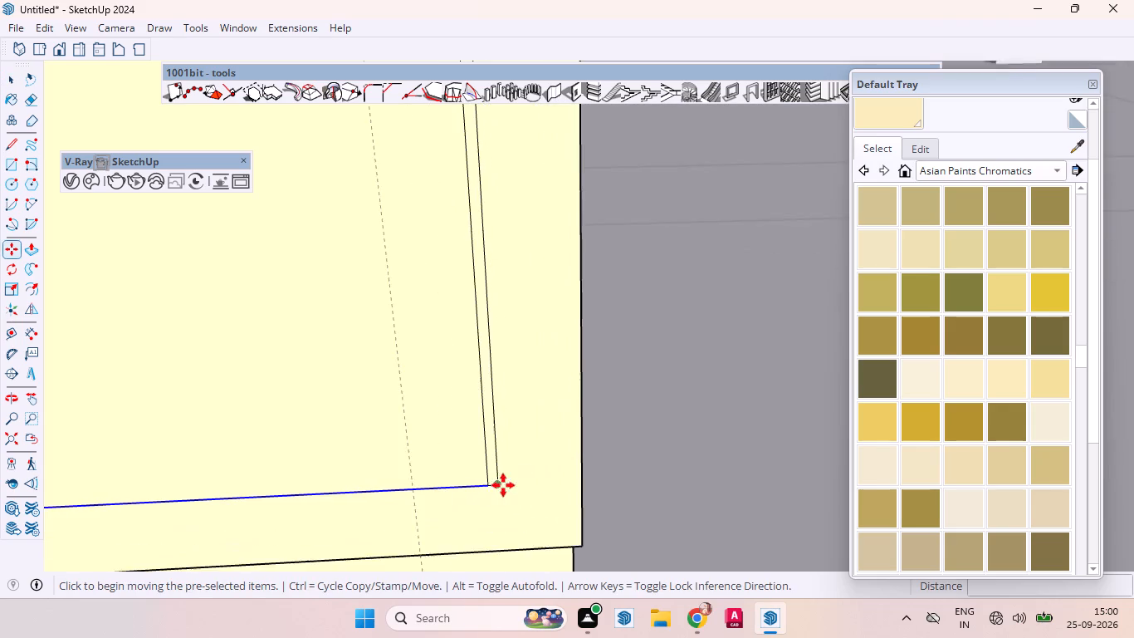
pyautogui.scroll(4, 503, 485)
pyautogui.click(484, 481)
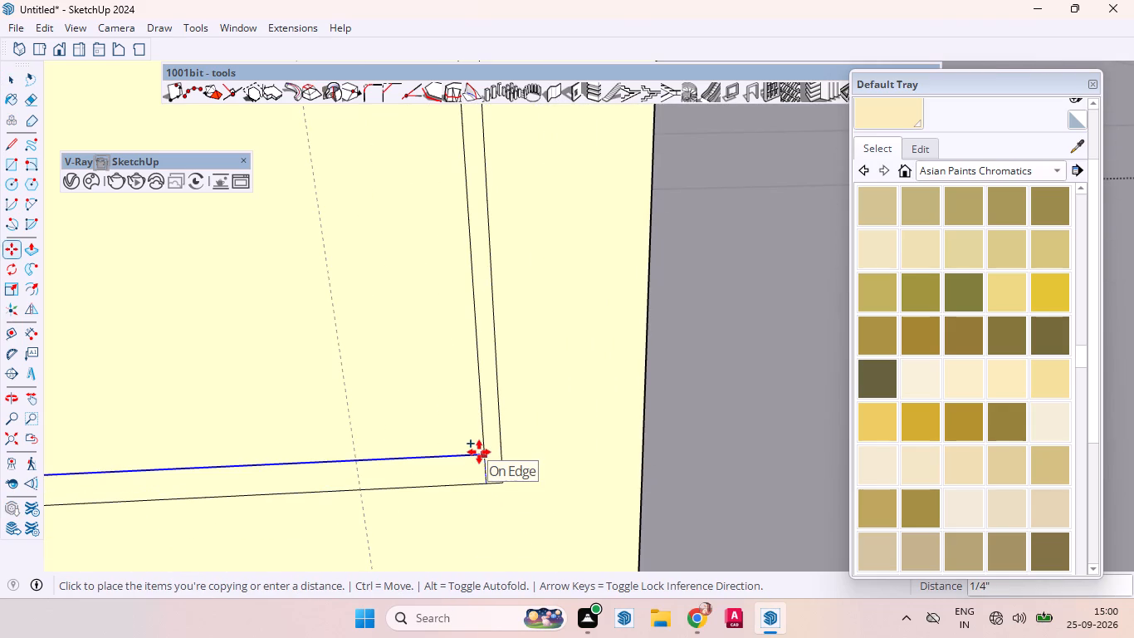
pyautogui.write('3mm')
pyautogui.press('Return')
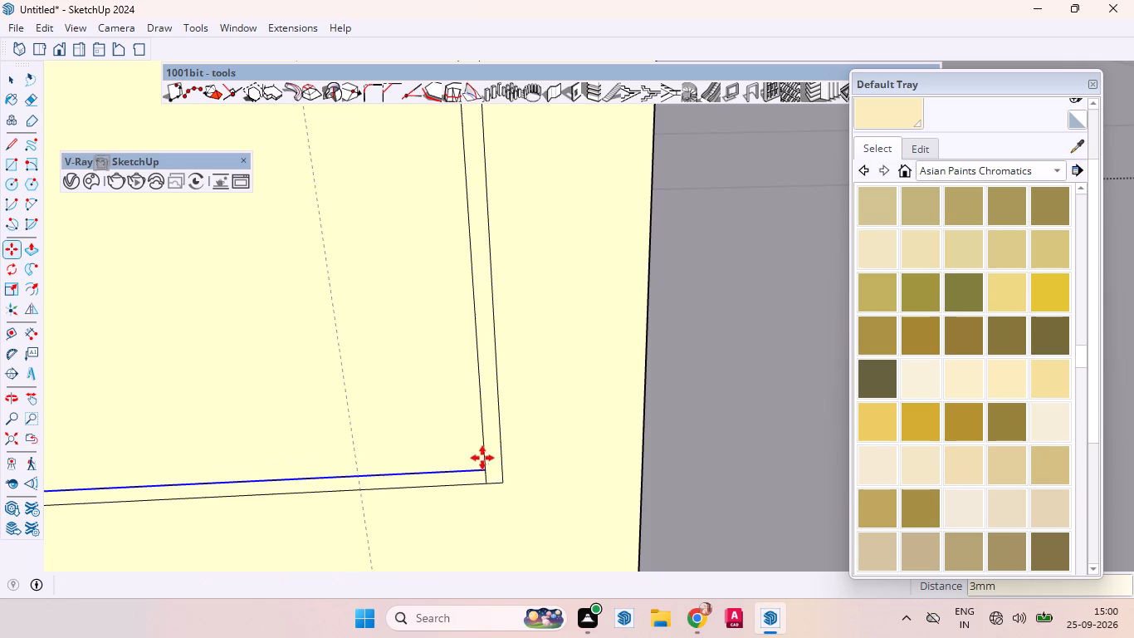
pyautogui.press('space')
# Copy the narrow cabinet front panel's left vertical edge 3 mm inward.
pyautogui.scroll(-8, 486, 450)
pyautogui.scroll(2, 461, 440)
pyautogui.scroll(-15, 461, 441)
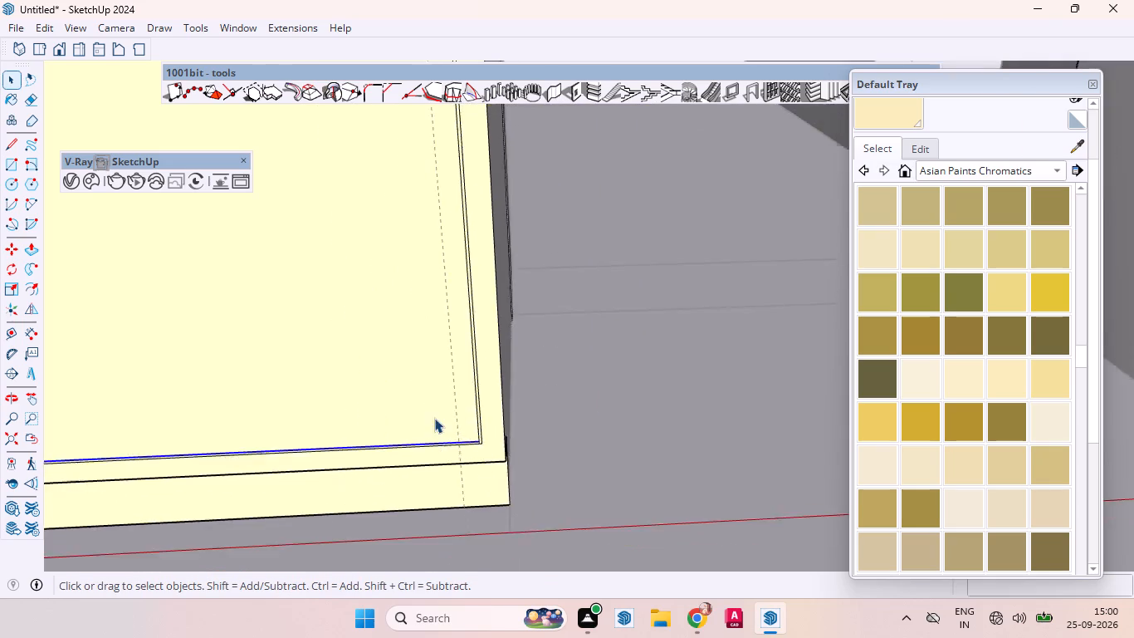
pyautogui.scroll(-7, 434, 418)
pyautogui.scroll(5, 384, 419)
pyautogui.scroll(-4, 384, 419)
pyautogui.scroll(-4, 460, 418)
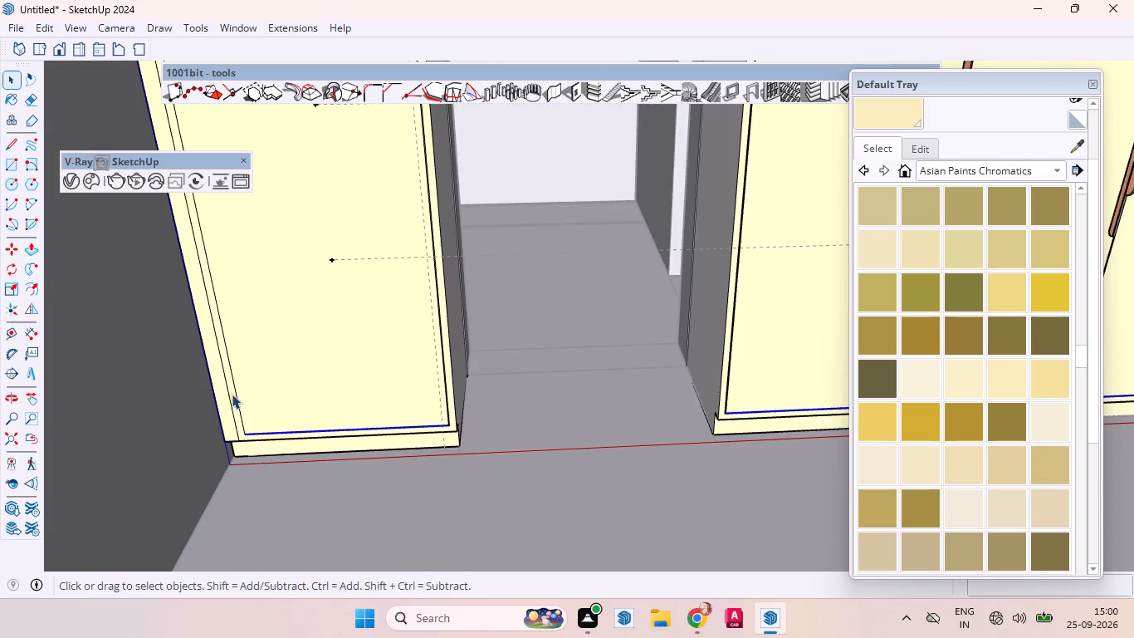
pyautogui.scroll(7, 235, 394)
pyautogui.scroll(-2, 237, 402)
pyautogui.scroll(3, 237, 402)
pyautogui.click(237, 402)
pyautogui.press('m')
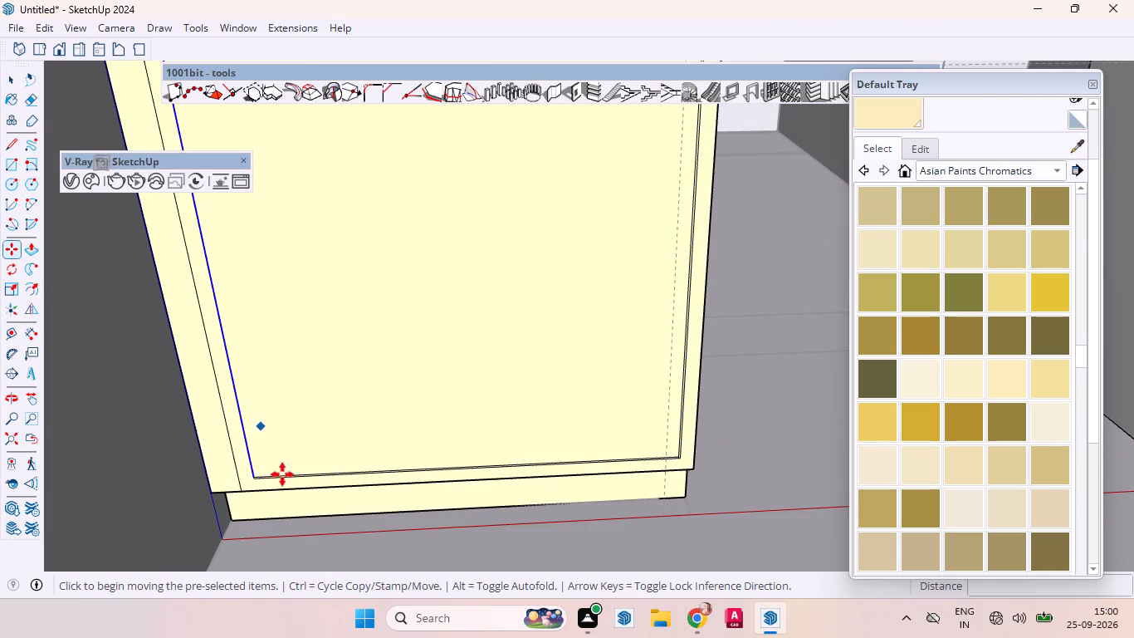
pyautogui.scroll(12, 278, 483)
pyautogui.scroll(-4, 258, 511)
pyautogui.scroll(8, 258, 511)
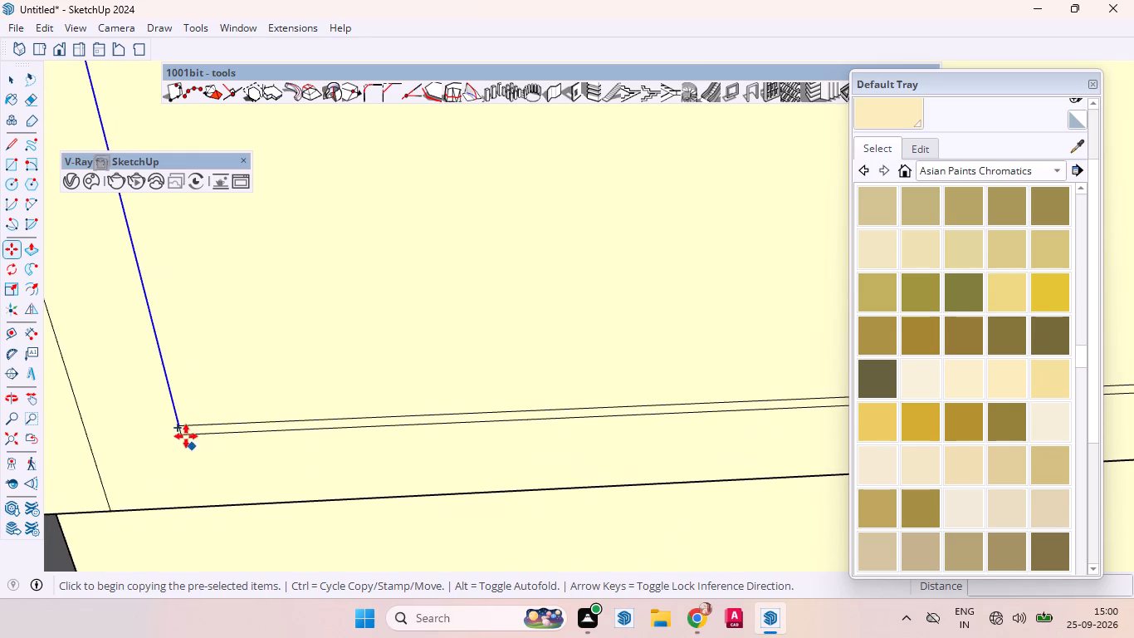
pyautogui.click(179, 429)
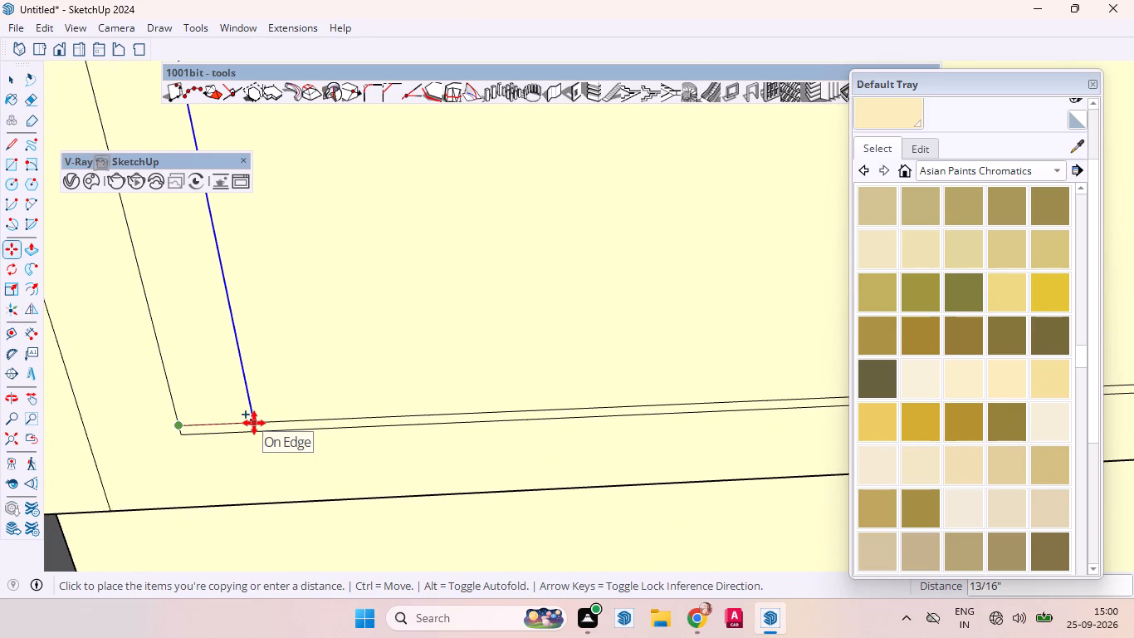
pyautogui.write('3mm')
pyautogui.press('Return')
pyautogui.press('space')
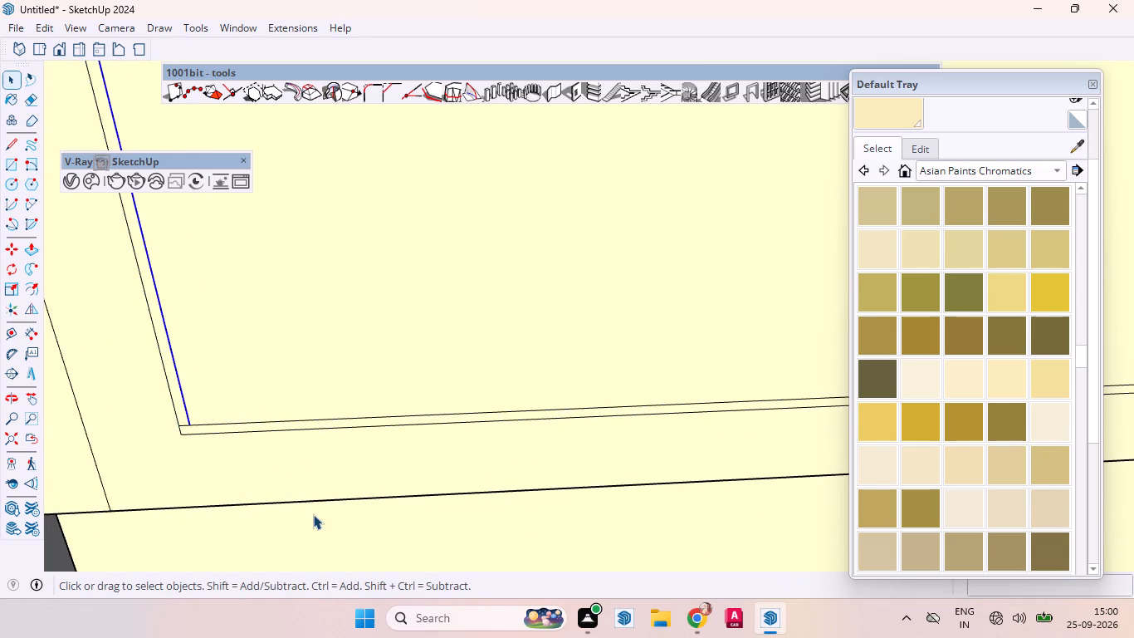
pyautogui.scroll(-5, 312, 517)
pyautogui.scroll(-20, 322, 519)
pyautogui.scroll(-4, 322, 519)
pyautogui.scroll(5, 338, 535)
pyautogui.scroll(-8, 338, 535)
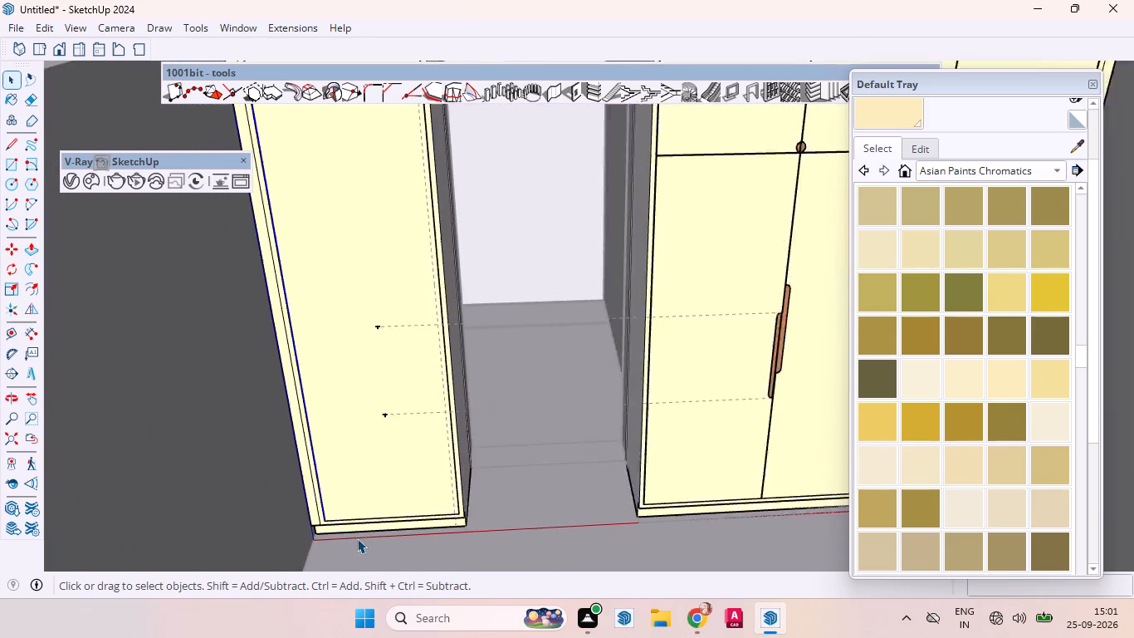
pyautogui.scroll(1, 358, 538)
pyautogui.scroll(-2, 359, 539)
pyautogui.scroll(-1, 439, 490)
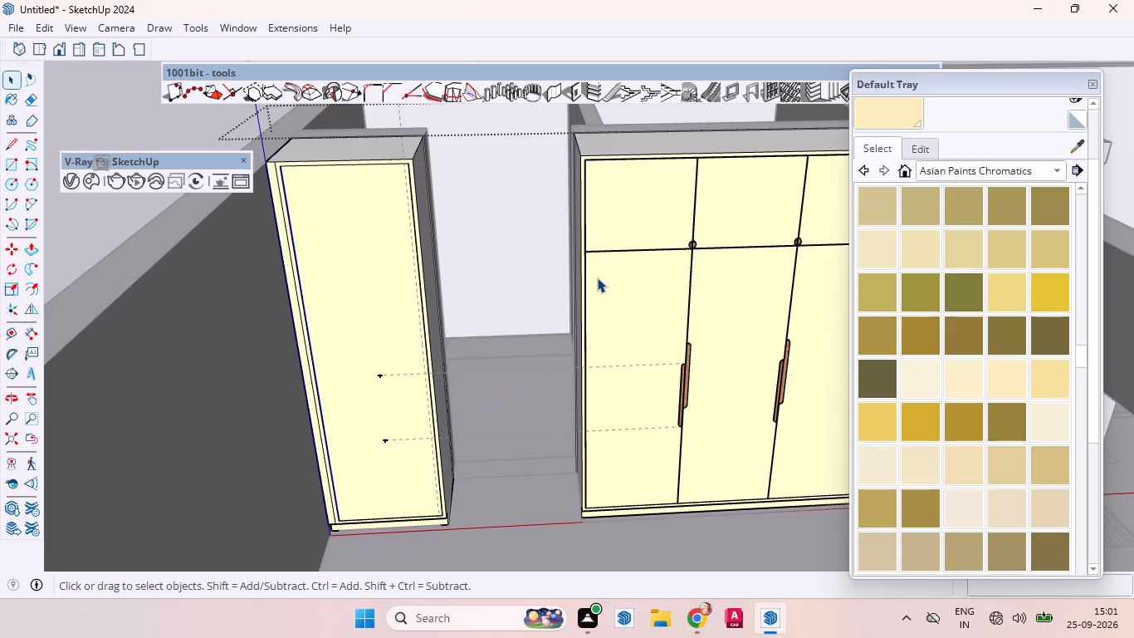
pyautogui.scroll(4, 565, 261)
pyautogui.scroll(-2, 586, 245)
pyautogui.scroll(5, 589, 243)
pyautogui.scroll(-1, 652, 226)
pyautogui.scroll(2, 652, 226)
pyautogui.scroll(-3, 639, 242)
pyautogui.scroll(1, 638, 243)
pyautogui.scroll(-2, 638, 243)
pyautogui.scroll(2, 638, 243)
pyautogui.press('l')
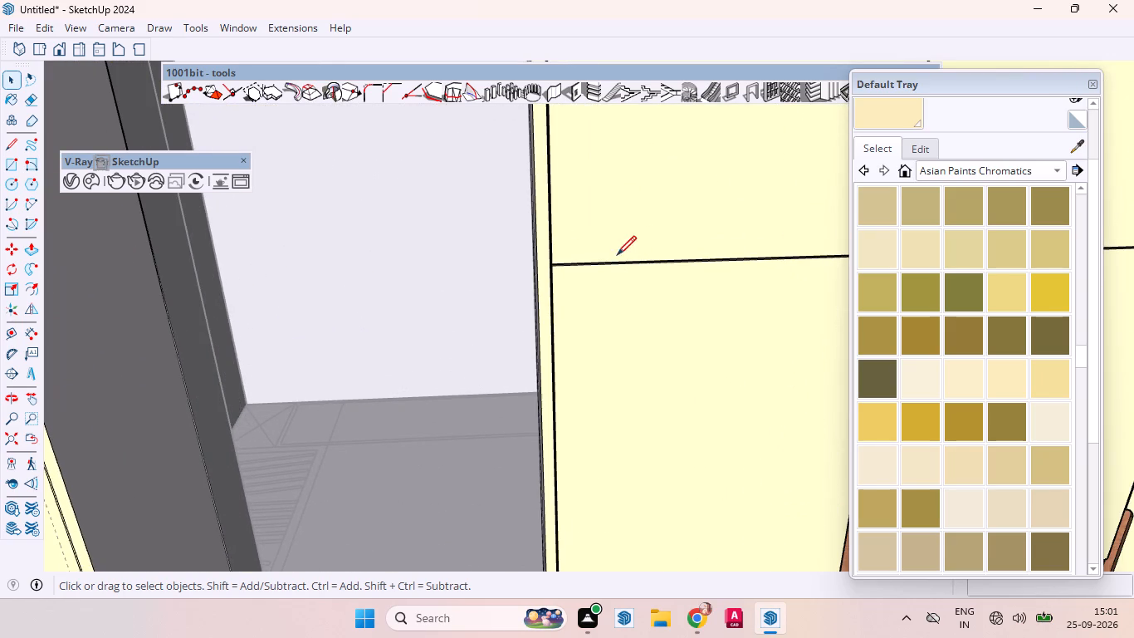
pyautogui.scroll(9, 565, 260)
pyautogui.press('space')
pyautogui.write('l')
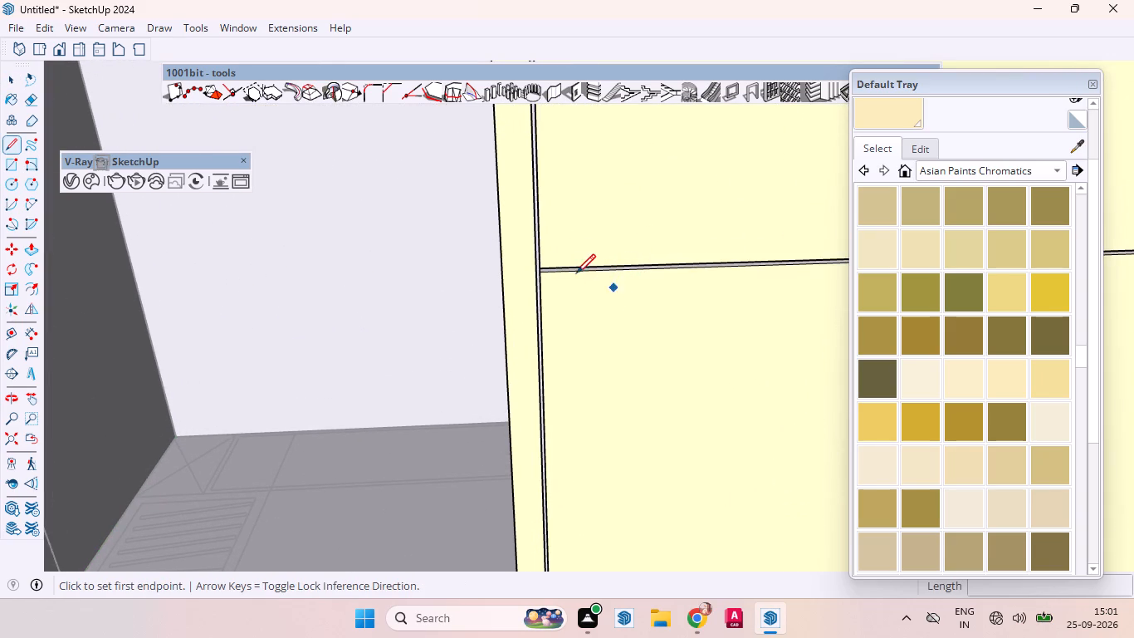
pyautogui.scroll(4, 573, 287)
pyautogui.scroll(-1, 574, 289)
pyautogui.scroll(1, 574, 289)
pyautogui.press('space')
# Place a 5' 10" guide along the red axis from the wide wardrobe's loft shutter corner to the narrow cabinet's inset left edge.
pyautogui.press('t')
pyautogui.scroll(4, 552, 274)
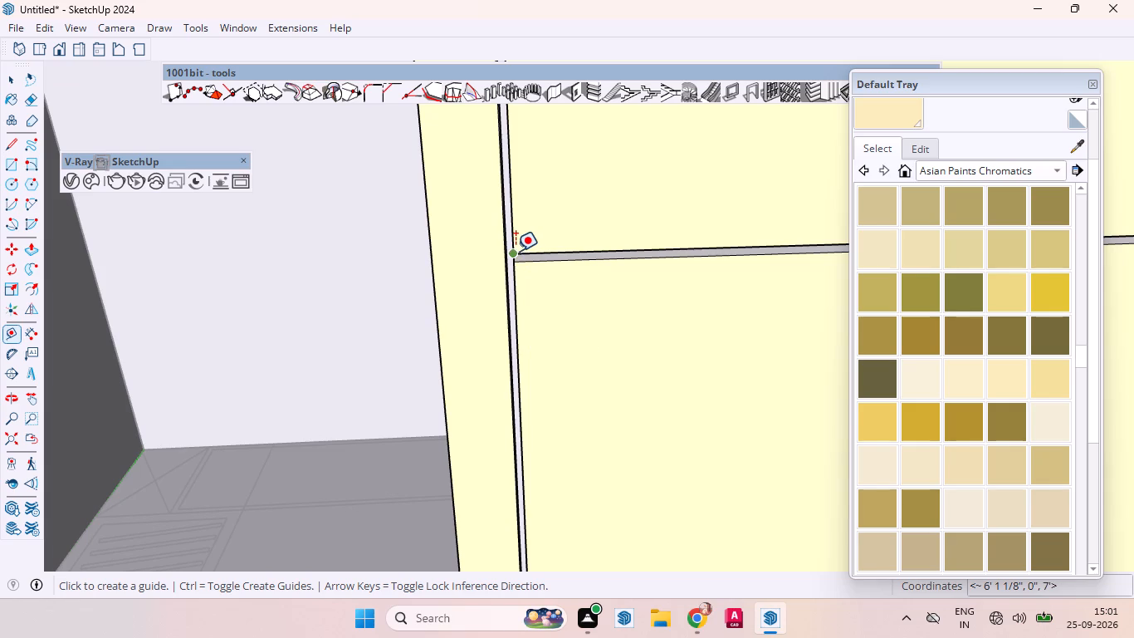
pyautogui.click(516, 251)
pyautogui.scroll(-3, 657, 245)
pyautogui.scroll(1, 657, 245)
pyautogui.scroll(-1, 657, 245)
pyautogui.scroll(1, 677, 254)
pyautogui.scroll(-19, 682, 255)
pyautogui.scroll(1, 731, 264)
pyautogui.scroll(-3, 731, 264)
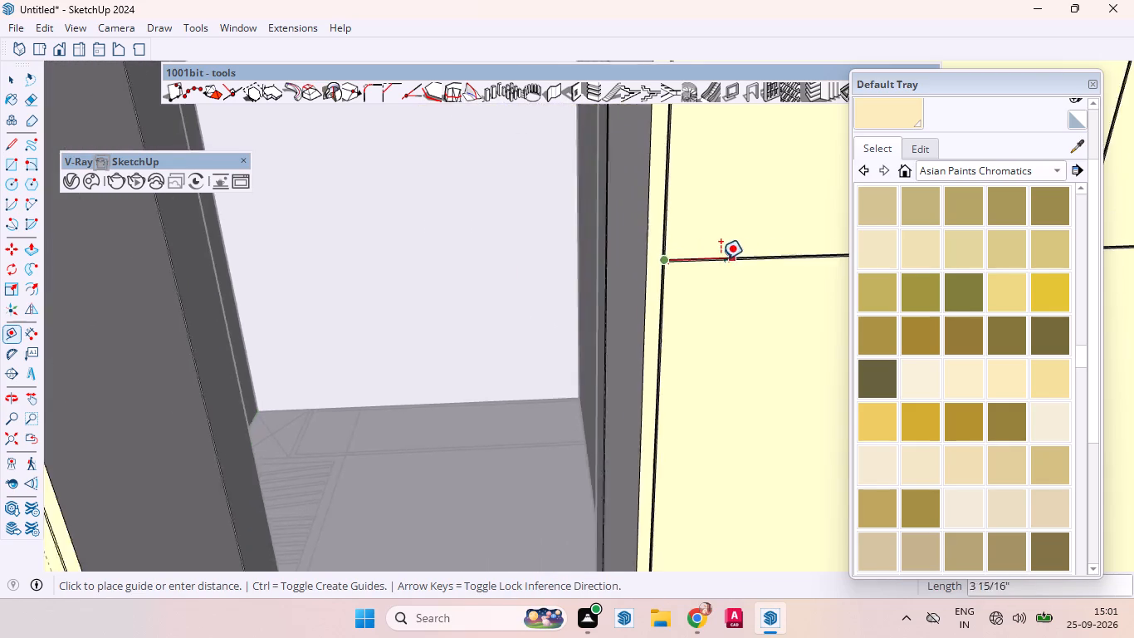
pyautogui.scroll(-3, 721, 259)
pyautogui.scroll(2, 745, 260)
pyautogui.scroll(-1, 745, 260)
pyautogui.scroll(1, 729, 258)
pyautogui.scroll(-13, 729, 258)
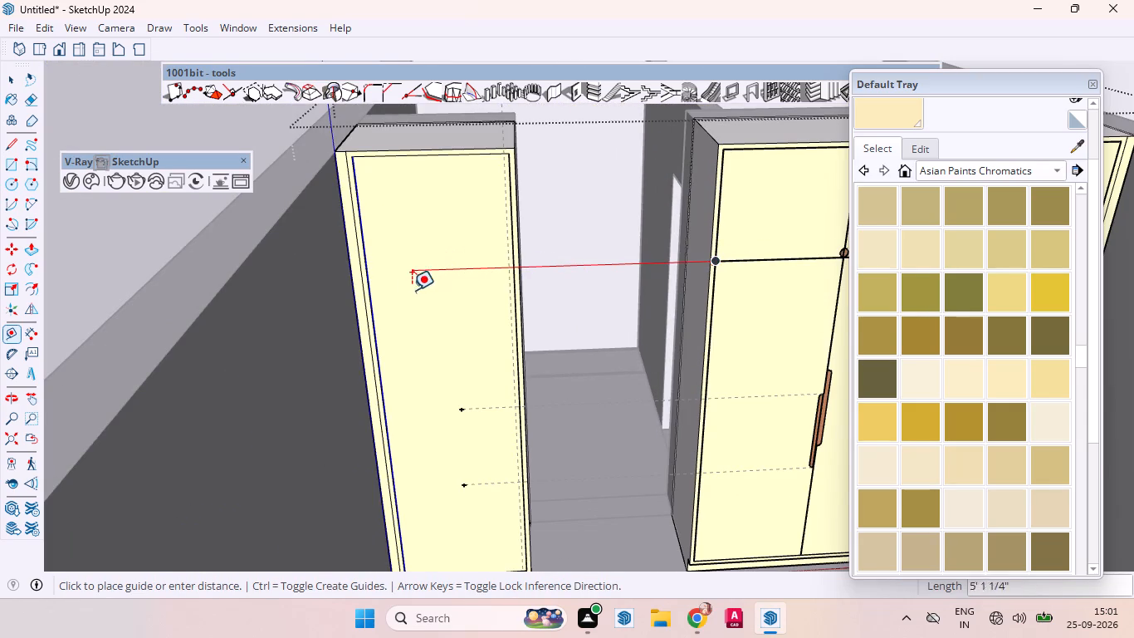
pyautogui.scroll(5, 361, 273)
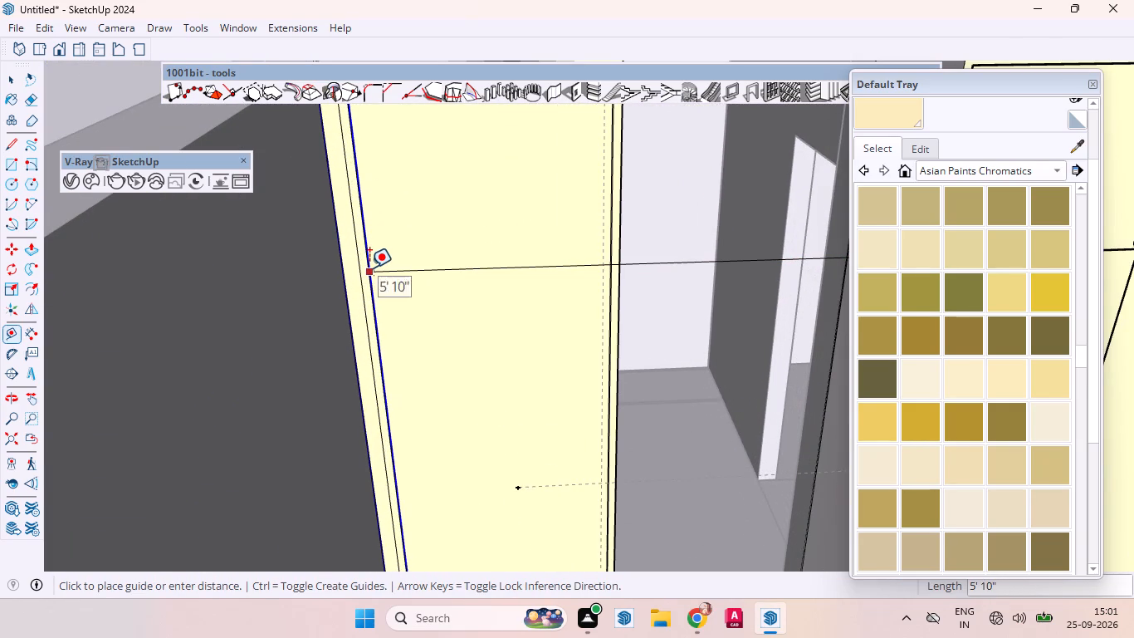
pyautogui.press('Right')
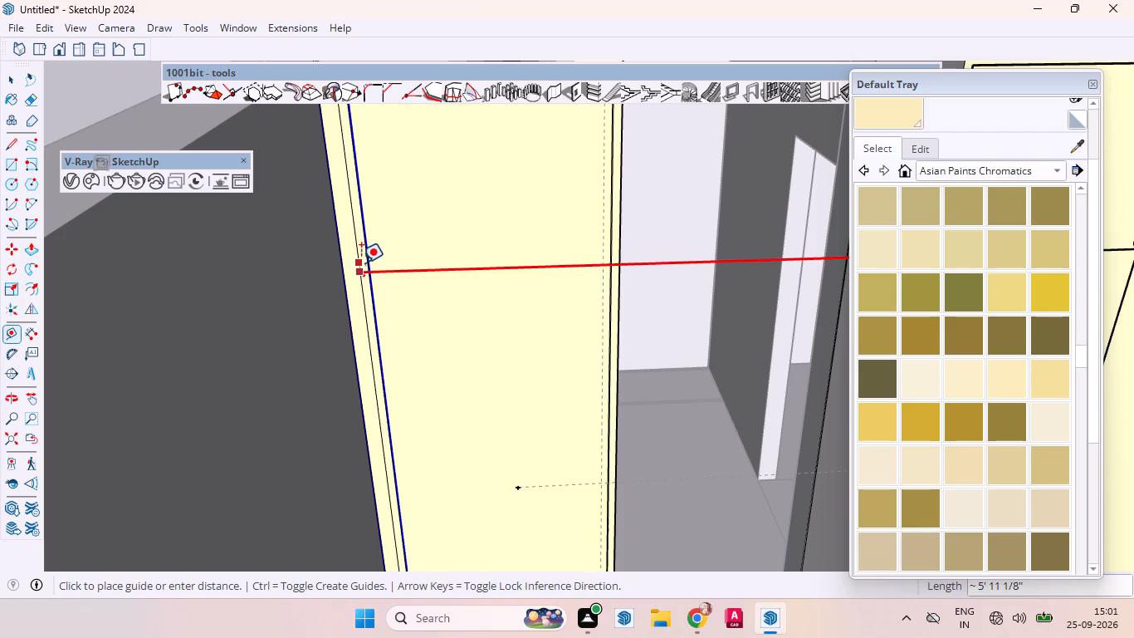
pyautogui.click(369, 264)
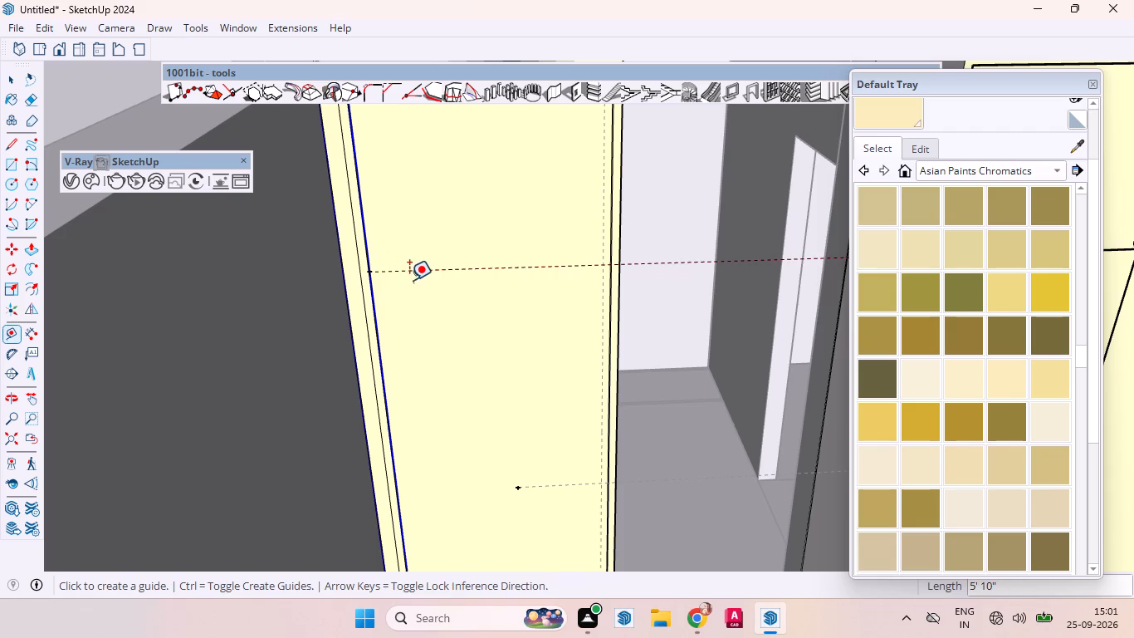
pyautogui.press('space')
# Turn on the display of back edges while working at the guide's end on the narrow cabinet.
pyautogui.scroll(-5, 675, 400)
pyautogui.scroll(5, 650, 314)
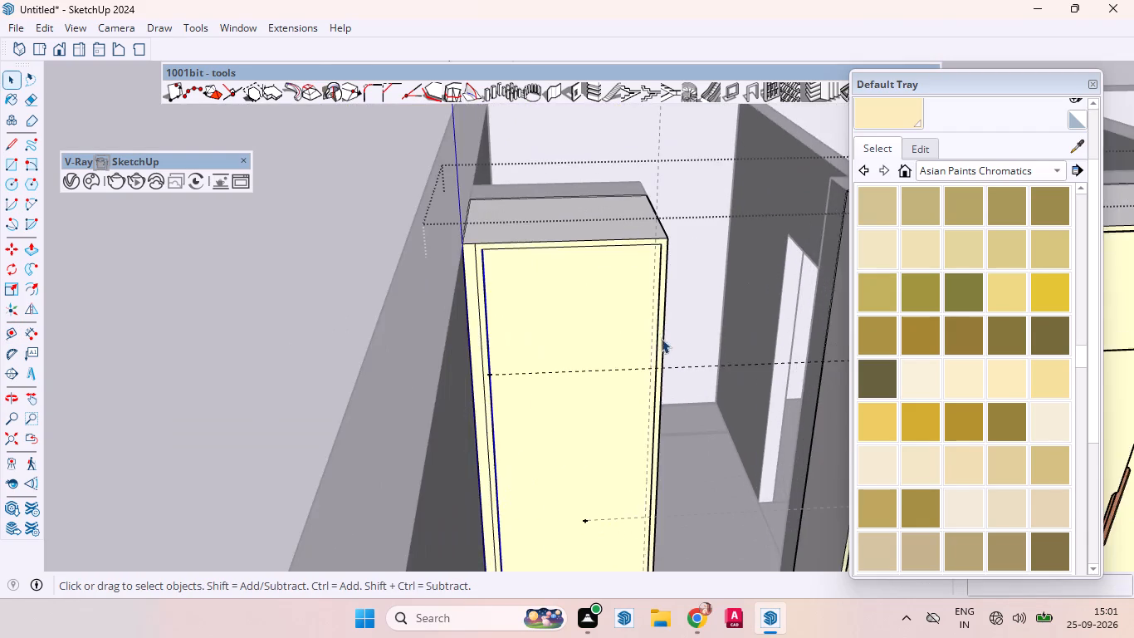
pyautogui.scroll(3, 671, 361)
pyautogui.scroll(-1, 671, 361)
pyautogui.scroll(-7, 604, 281)
pyautogui.scroll(4, 630, 286)
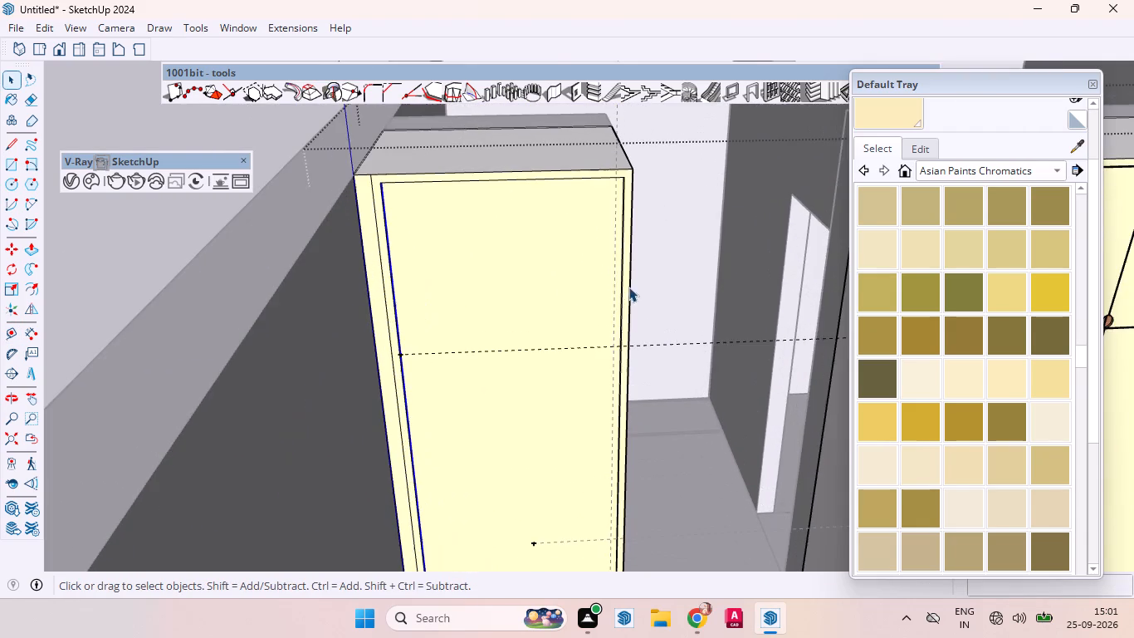
pyautogui.scroll(3, 661, 282)
pyautogui.scroll(7, 549, 287)
pyautogui.scroll(-2, 549, 287)
pyautogui.scroll(2, 549, 287)
pyautogui.scroll(-5, 571, 284)
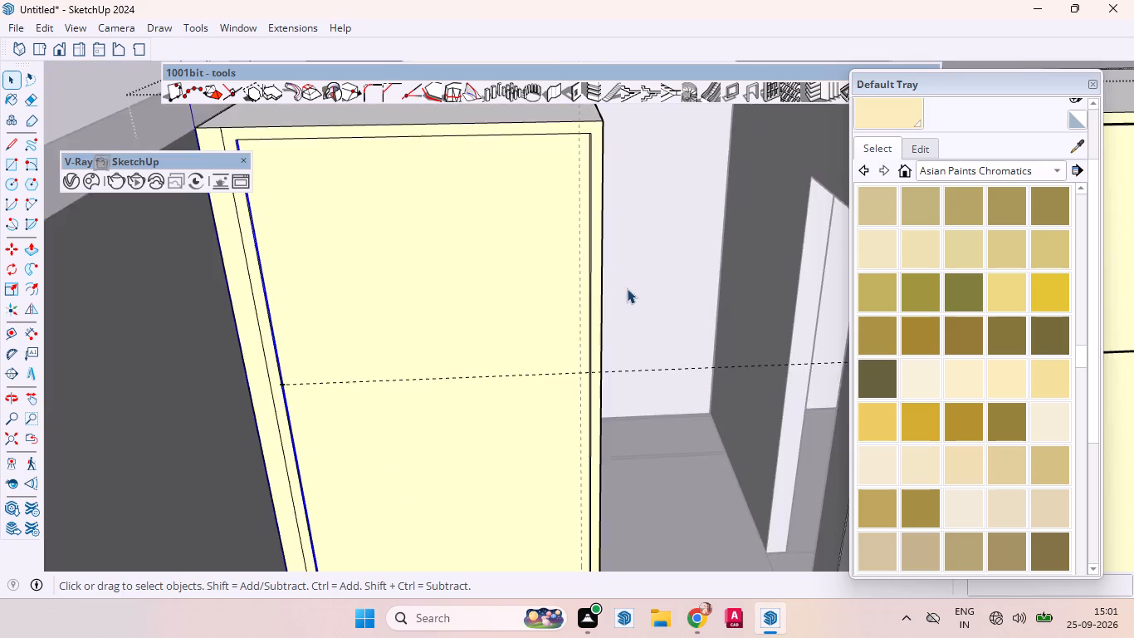
pyautogui.scroll(-3, 628, 289)
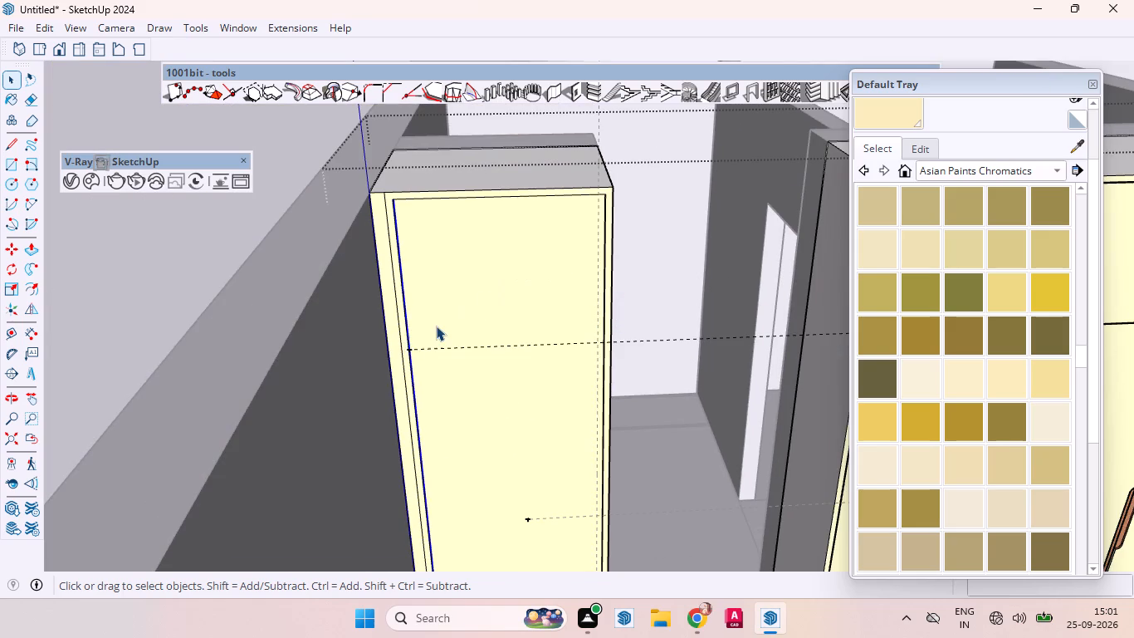
pyautogui.scroll(6, 436, 326)
pyautogui.scroll(-1, 375, 381)
pyautogui.scroll(4, 375, 382)
pyautogui.scroll(-2, 374, 385)
pyautogui.scroll(5, 374, 385)
pyautogui.scroll(-3, 410, 359)
pyautogui.scroll(3, 411, 359)
pyautogui.scroll(-1, 414, 356)
pyautogui.scroll(6, 413, 360)
pyautogui.scroll(-6, 408, 364)
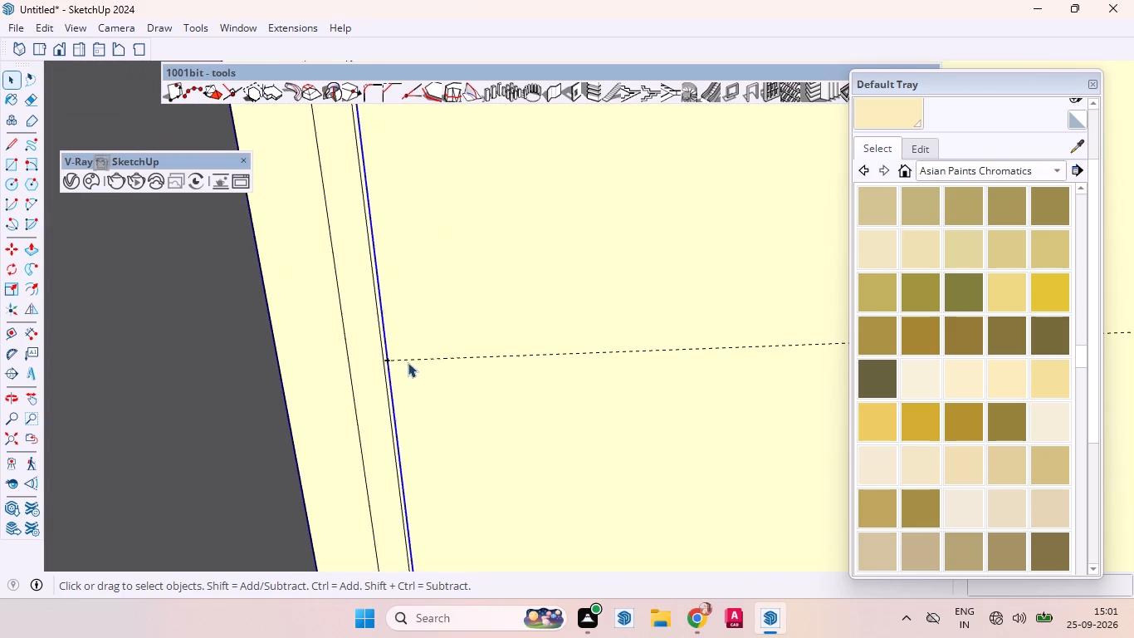
pyautogui.press('k')
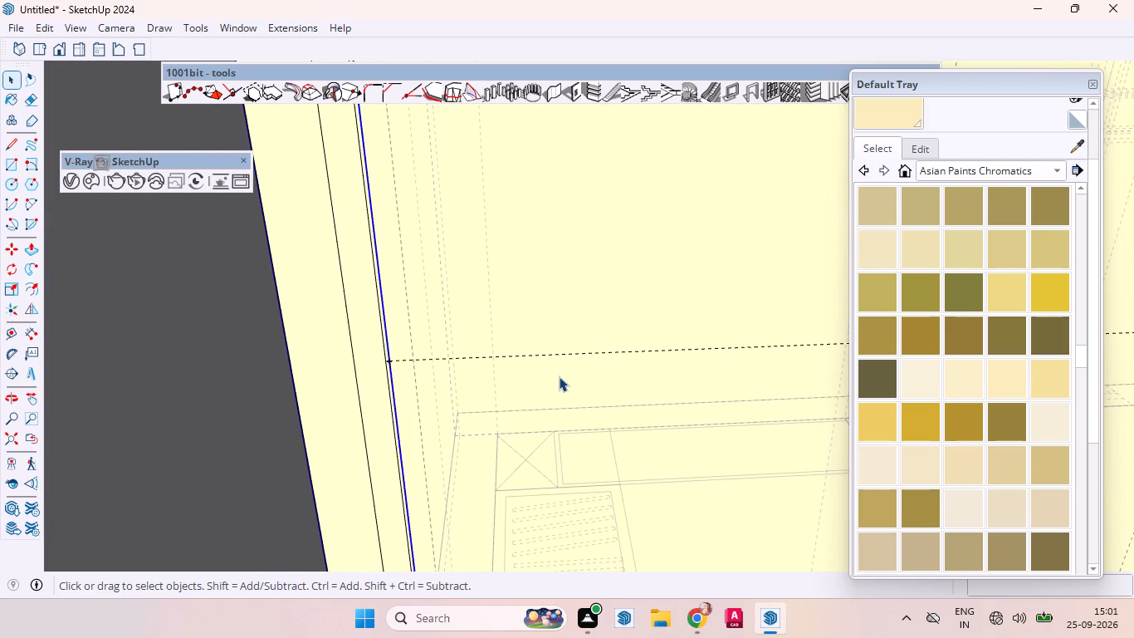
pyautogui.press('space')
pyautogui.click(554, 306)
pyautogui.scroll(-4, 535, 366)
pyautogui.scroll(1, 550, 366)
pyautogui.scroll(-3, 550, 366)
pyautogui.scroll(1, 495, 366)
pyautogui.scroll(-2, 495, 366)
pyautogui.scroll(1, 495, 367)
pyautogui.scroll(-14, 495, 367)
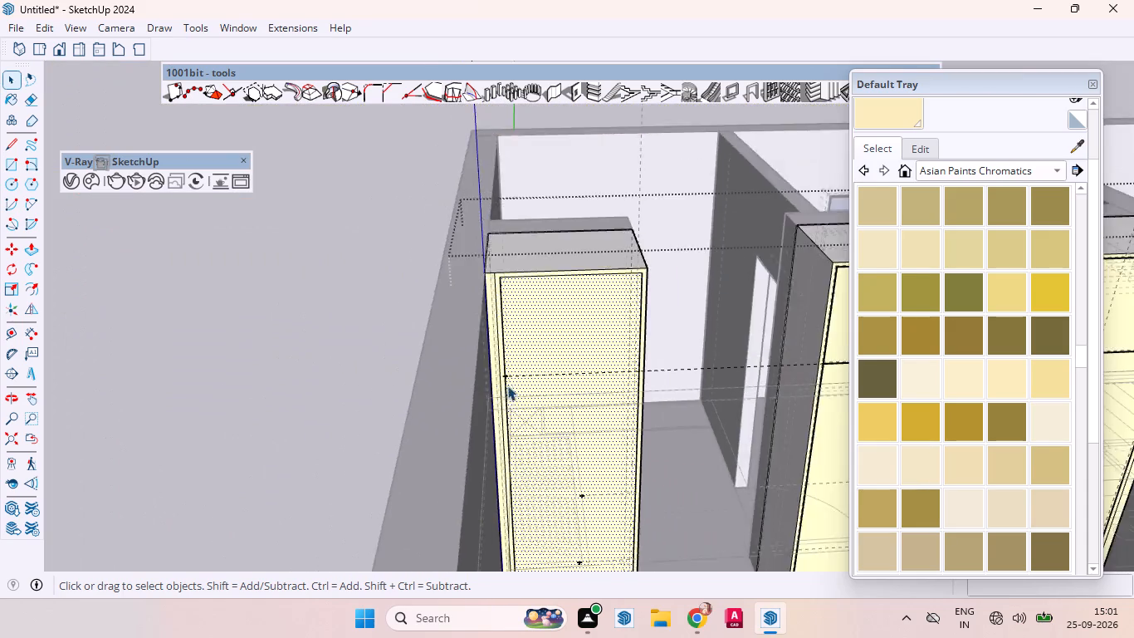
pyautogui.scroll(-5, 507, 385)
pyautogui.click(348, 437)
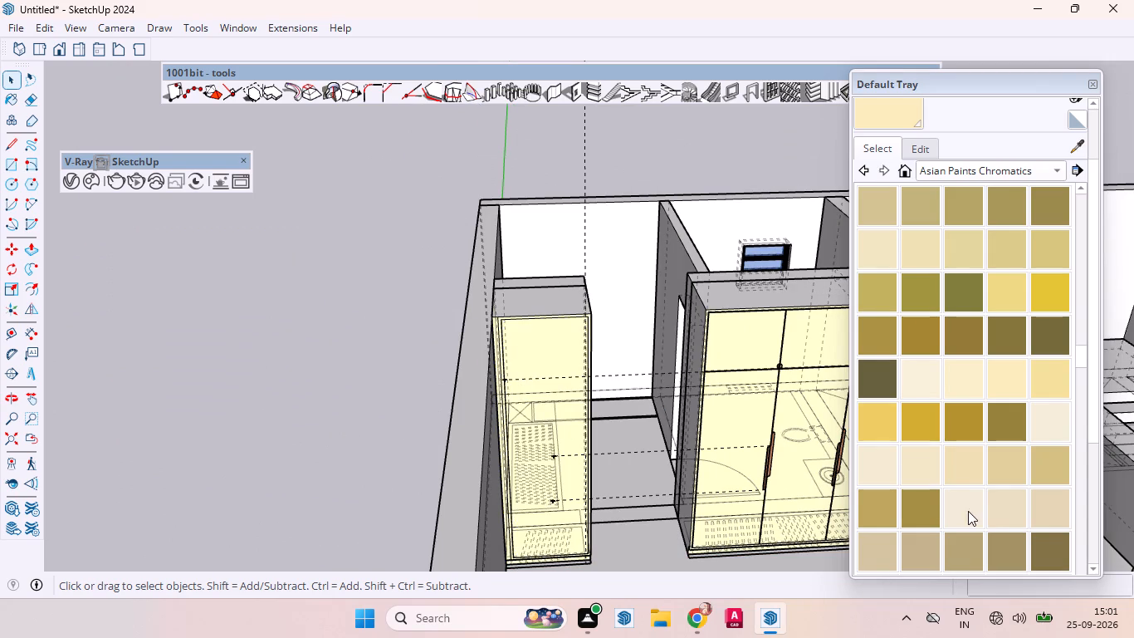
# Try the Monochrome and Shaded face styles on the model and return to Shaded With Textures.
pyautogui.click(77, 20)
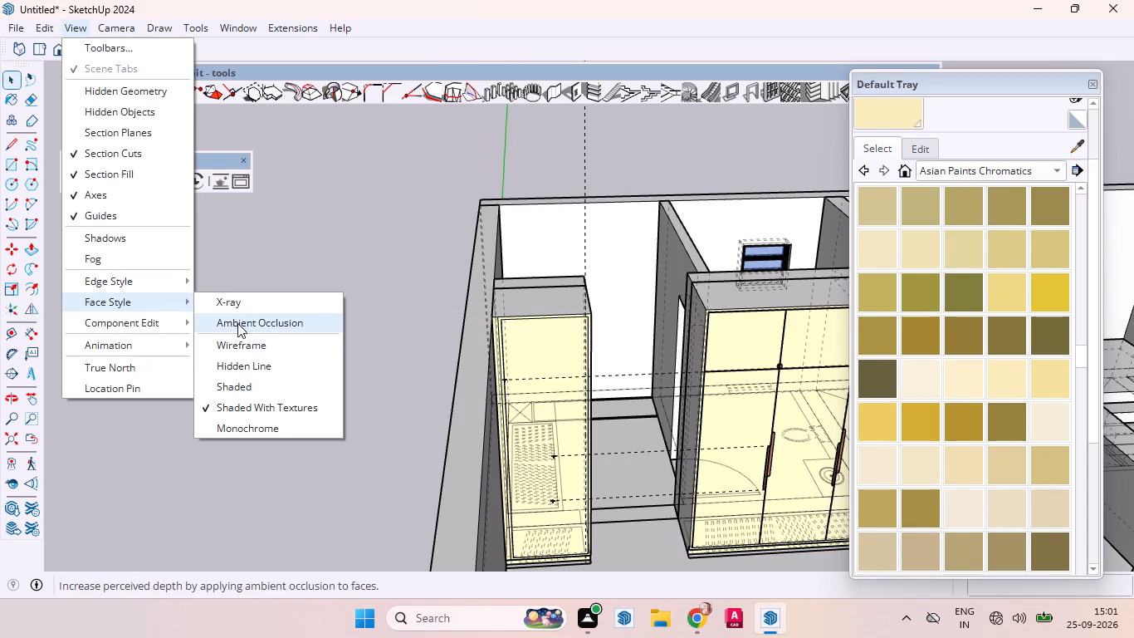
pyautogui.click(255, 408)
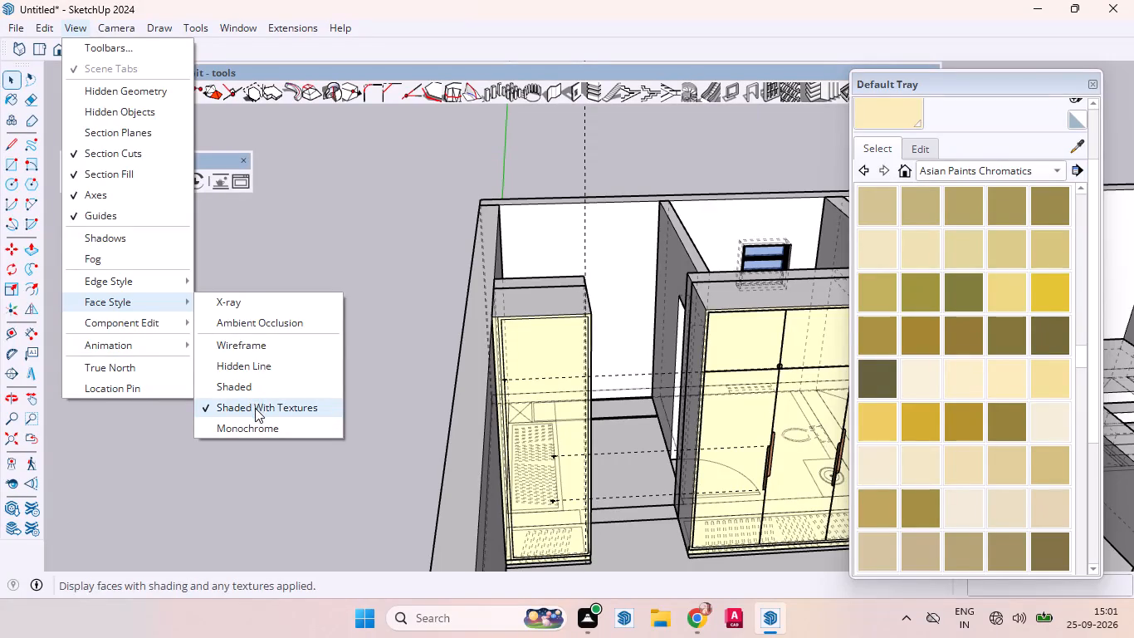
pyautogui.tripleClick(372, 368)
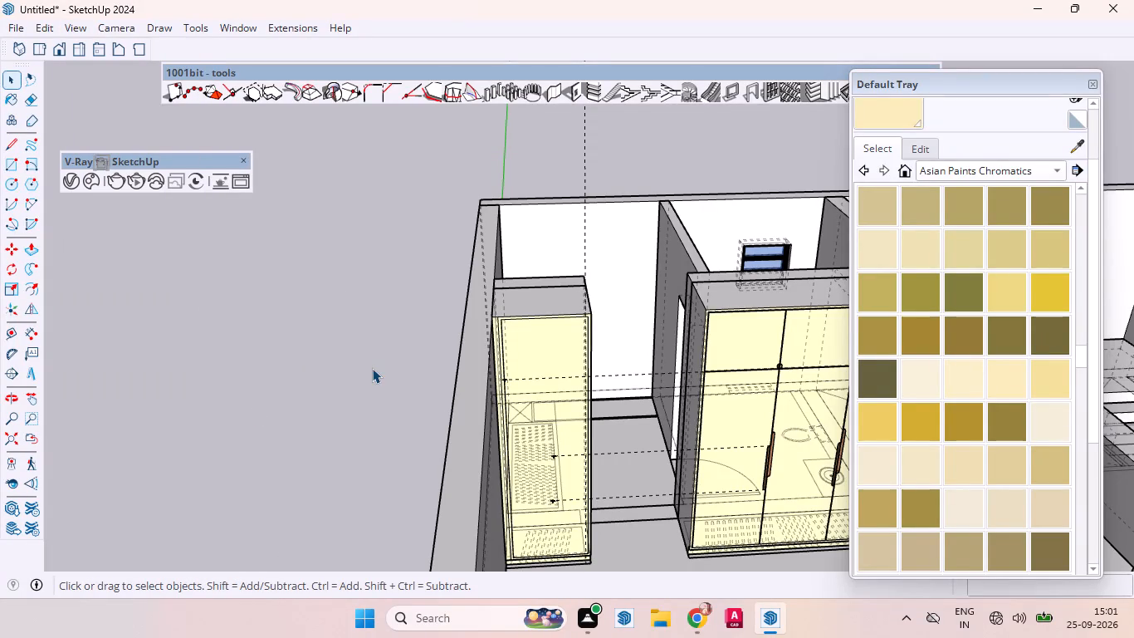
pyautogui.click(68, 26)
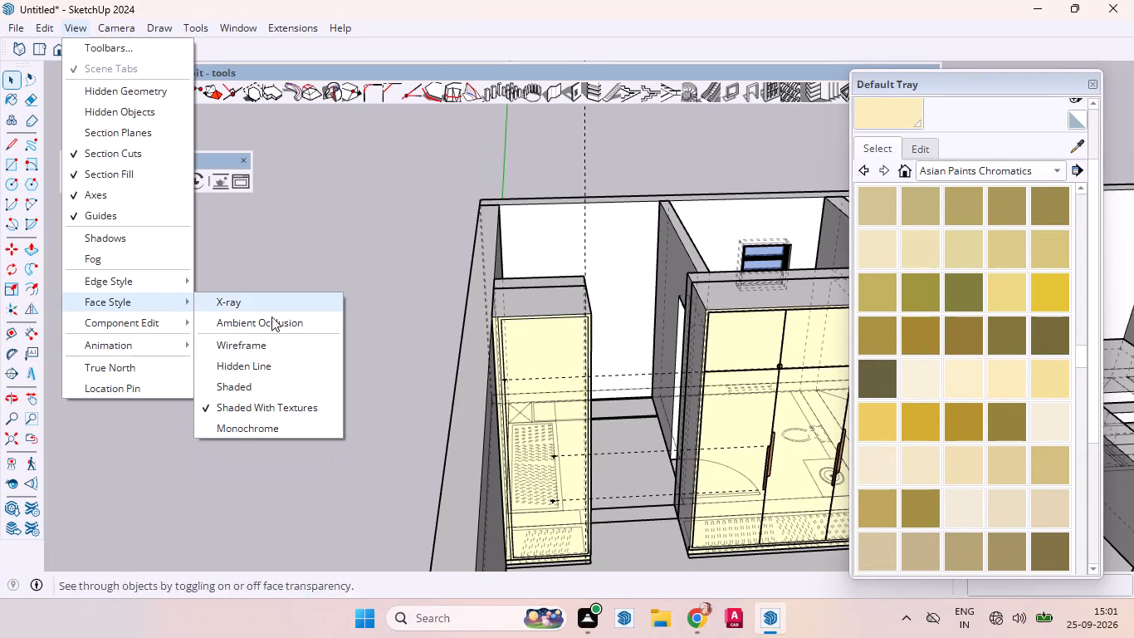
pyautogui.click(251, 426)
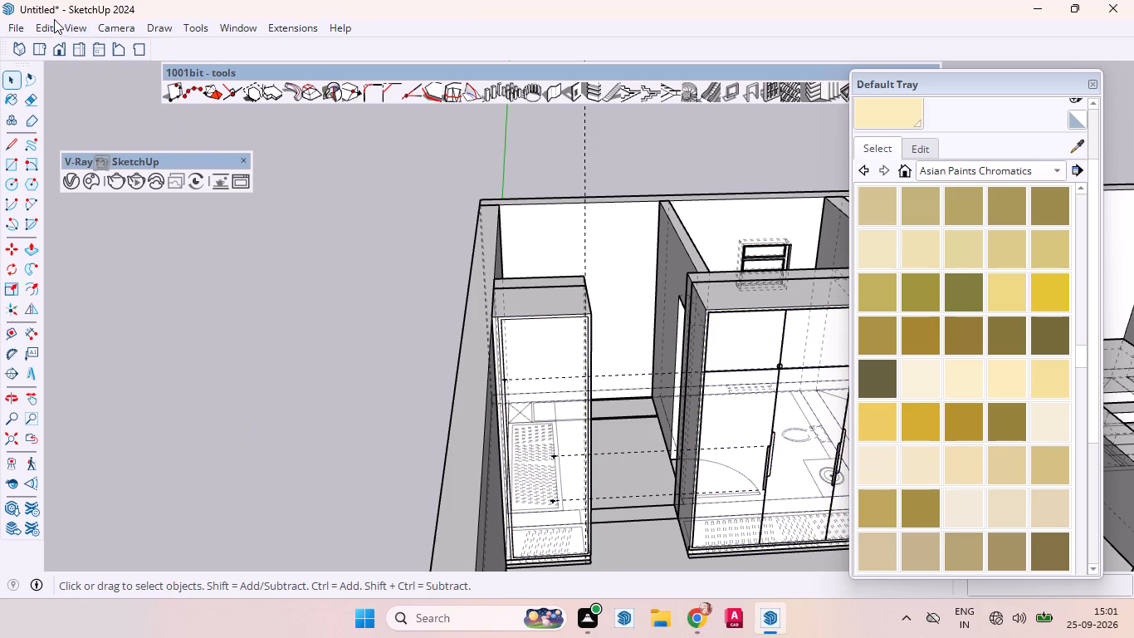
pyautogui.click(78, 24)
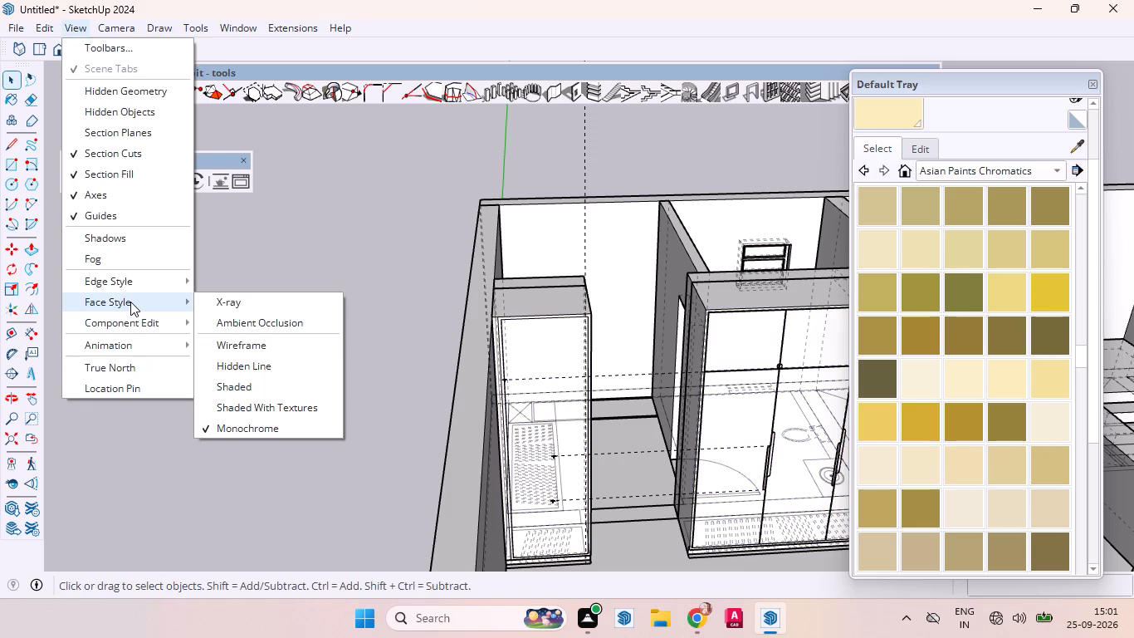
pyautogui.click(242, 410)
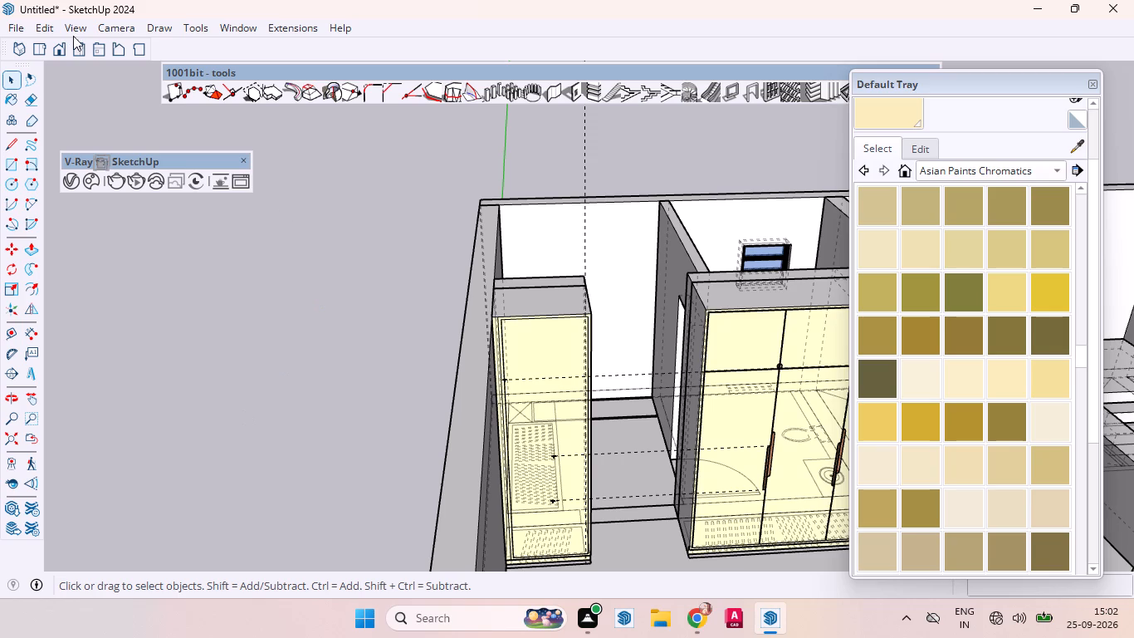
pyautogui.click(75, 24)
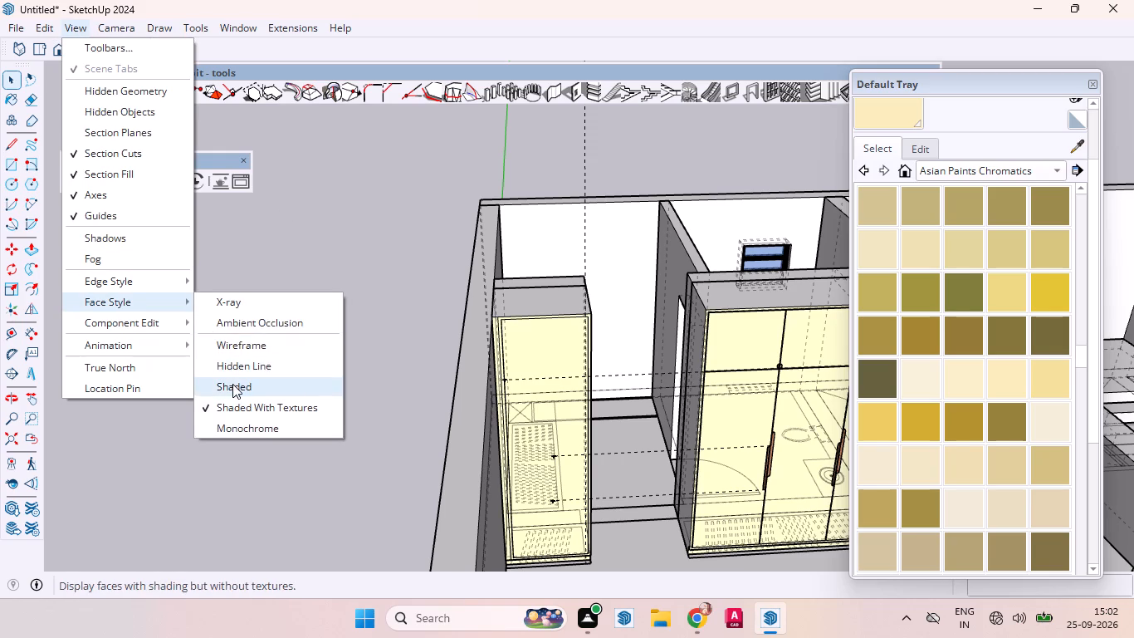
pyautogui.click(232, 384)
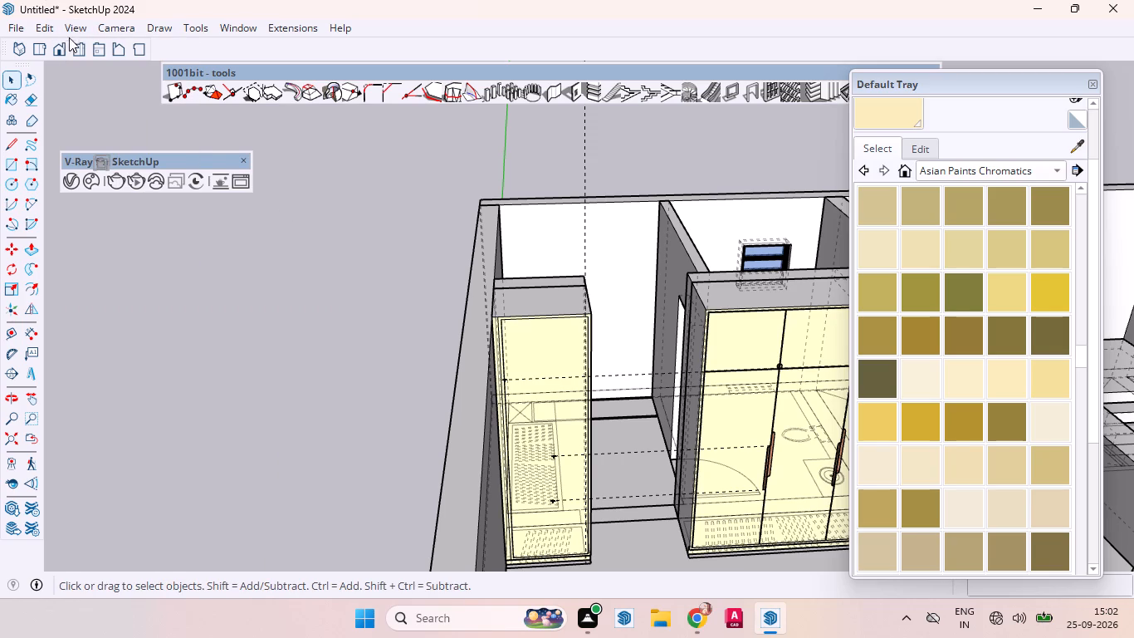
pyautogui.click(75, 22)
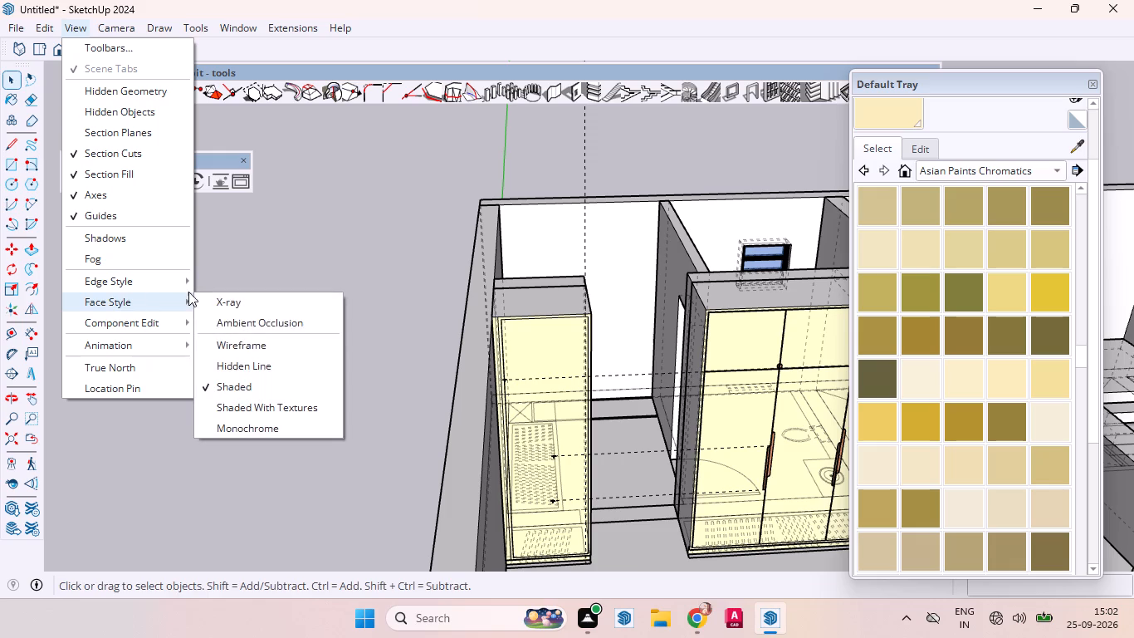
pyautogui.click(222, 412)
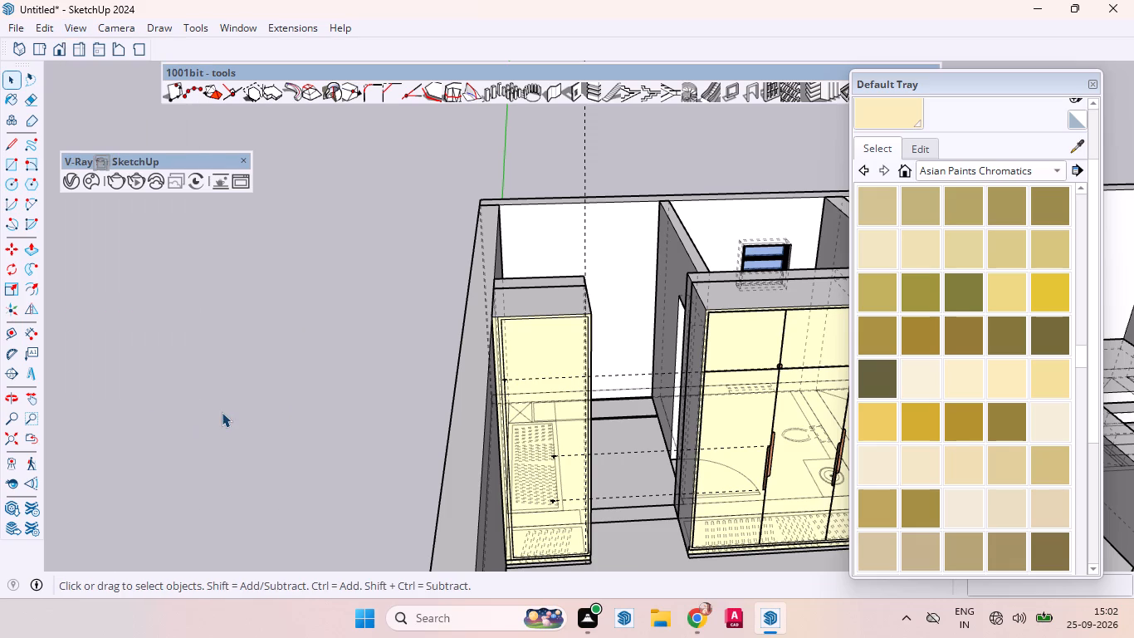
# Open the group containing both cabinets for editing and select the narrow cabinet's front panel face.
pyautogui.scroll(8, 598, 363)
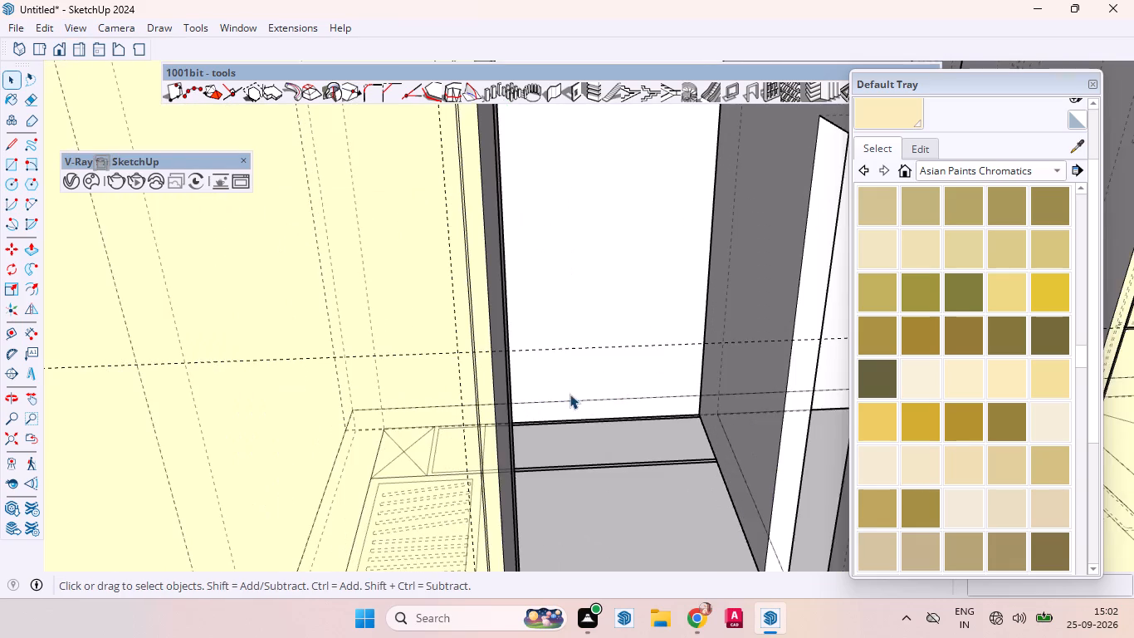
pyautogui.moveTo(559, 395); pyautogui.dragTo(584, 438, button='middle')
pyautogui.scroll(-1, 583, 397)
pyautogui.scroll(1, 580, 394)
pyautogui.scroll(-1, 579, 393)
pyautogui.scroll(1, 577, 387)
pyautogui.scroll(-14, 575, 381)
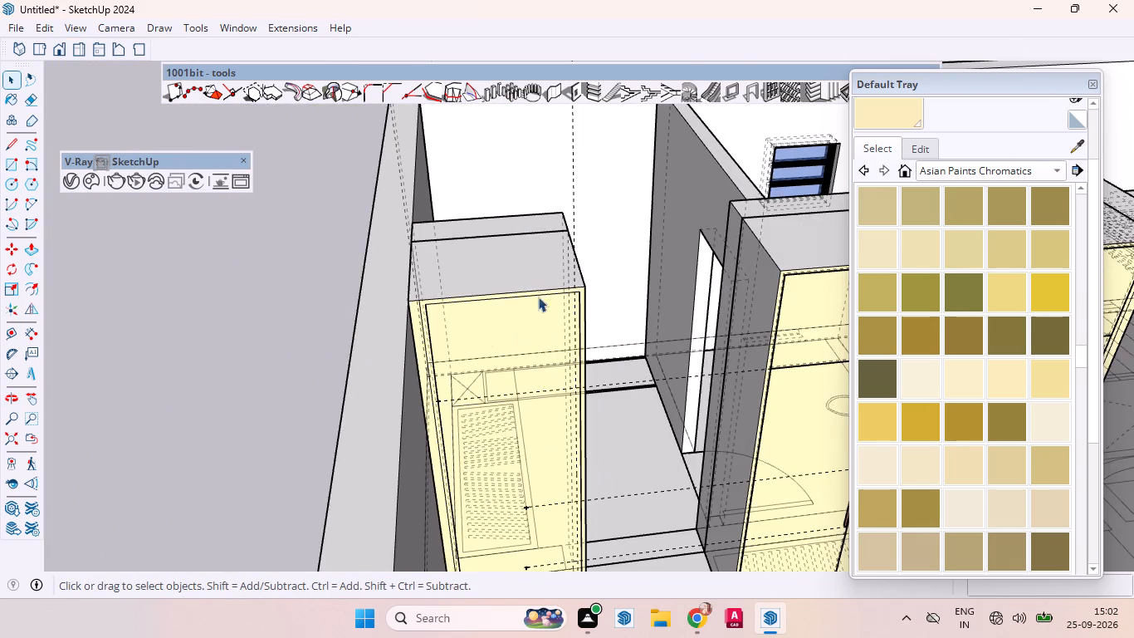
pyautogui.scroll(3, 472, 346)
pyautogui.scroll(-1, 476, 352)
pyautogui.scroll(1, 480, 355)
pyautogui.click(521, 376)
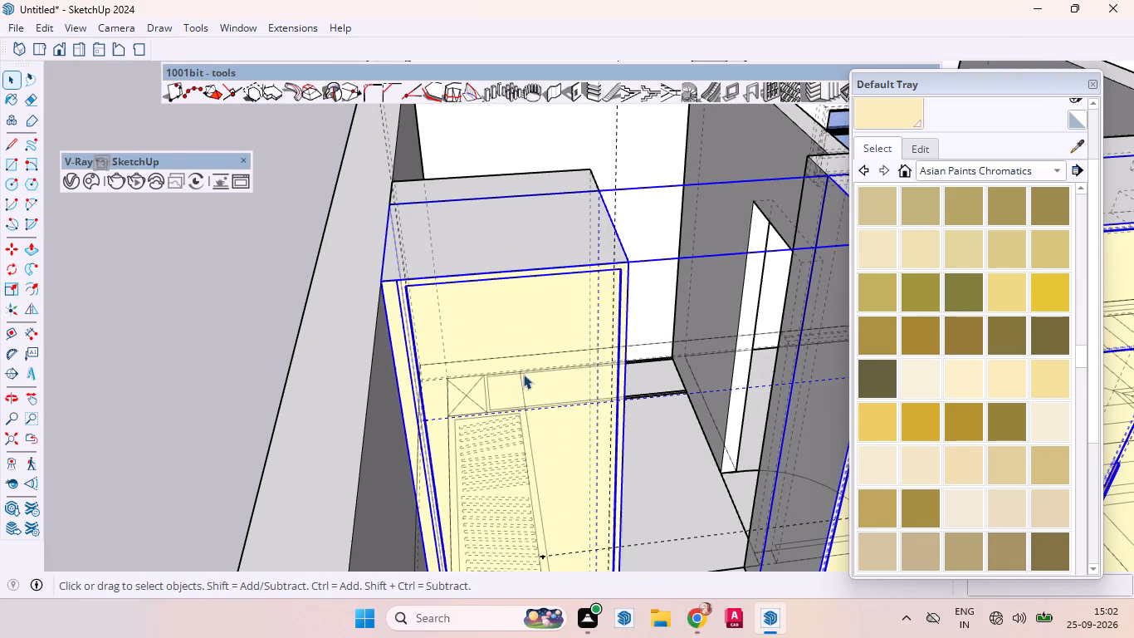
pyautogui.doubleClick(524, 374)
pyautogui.click(513, 367)
pyautogui.scroll(10, 611, 391)
pyautogui.scroll(-1, 628, 417)
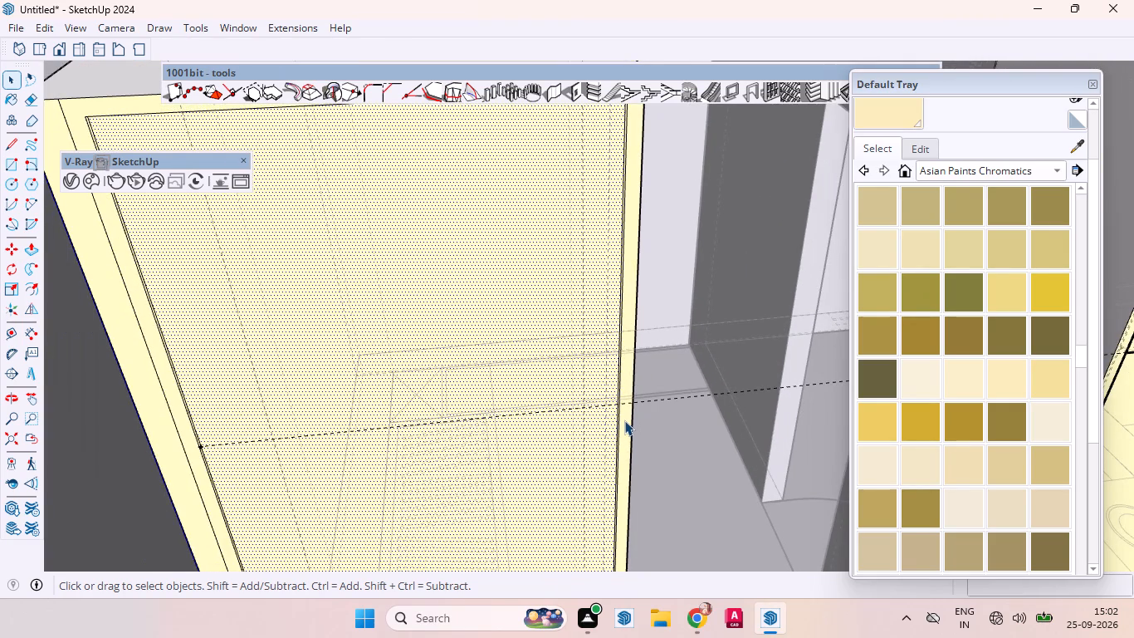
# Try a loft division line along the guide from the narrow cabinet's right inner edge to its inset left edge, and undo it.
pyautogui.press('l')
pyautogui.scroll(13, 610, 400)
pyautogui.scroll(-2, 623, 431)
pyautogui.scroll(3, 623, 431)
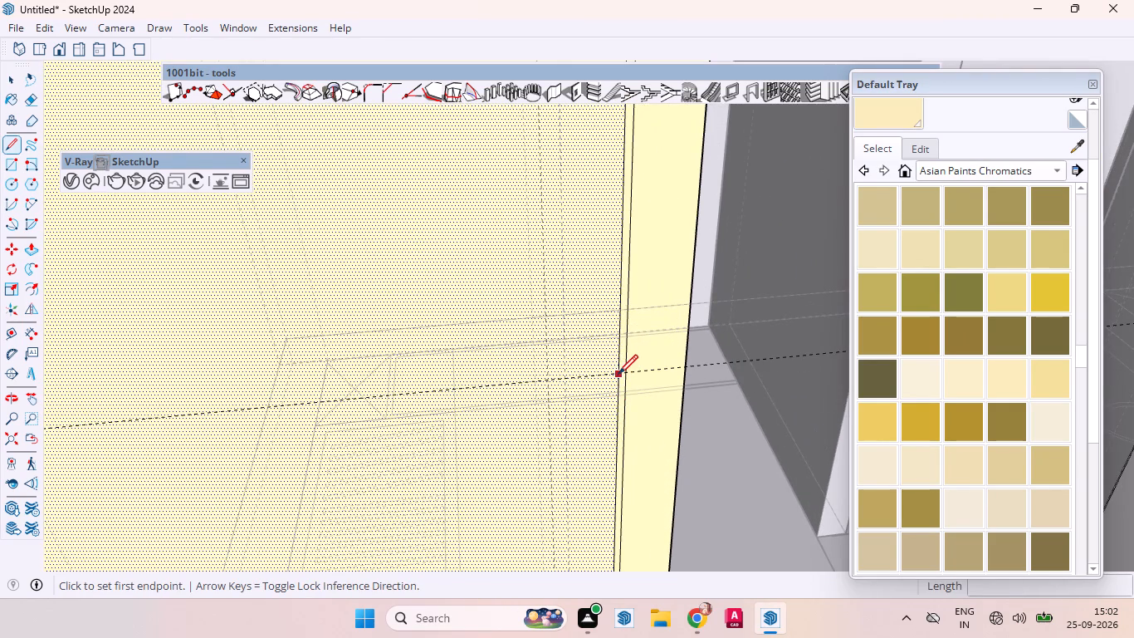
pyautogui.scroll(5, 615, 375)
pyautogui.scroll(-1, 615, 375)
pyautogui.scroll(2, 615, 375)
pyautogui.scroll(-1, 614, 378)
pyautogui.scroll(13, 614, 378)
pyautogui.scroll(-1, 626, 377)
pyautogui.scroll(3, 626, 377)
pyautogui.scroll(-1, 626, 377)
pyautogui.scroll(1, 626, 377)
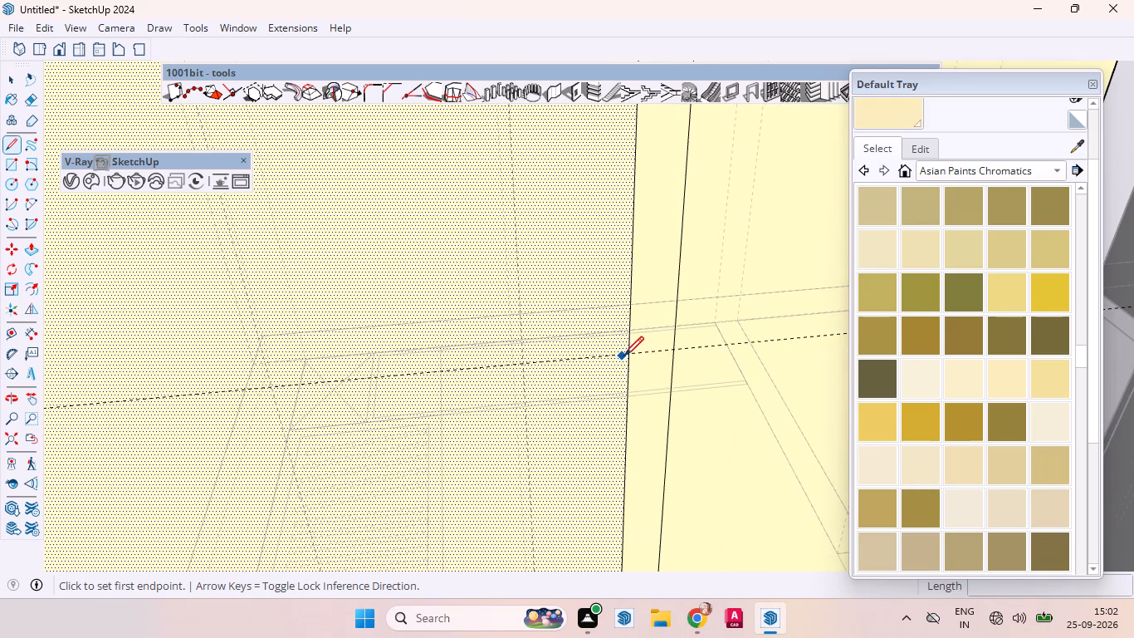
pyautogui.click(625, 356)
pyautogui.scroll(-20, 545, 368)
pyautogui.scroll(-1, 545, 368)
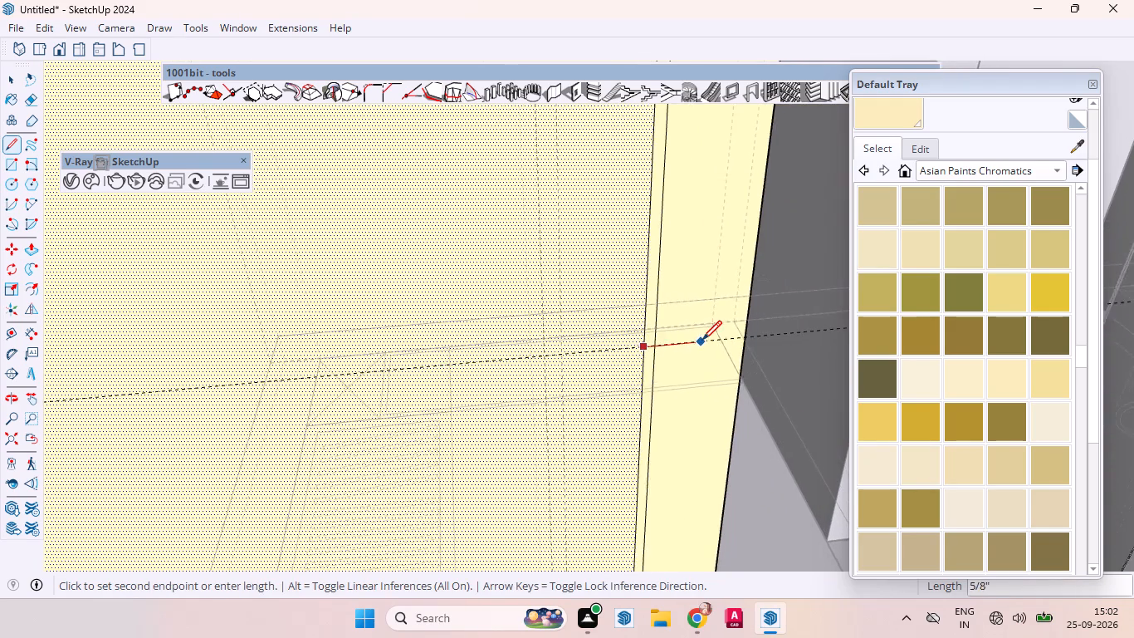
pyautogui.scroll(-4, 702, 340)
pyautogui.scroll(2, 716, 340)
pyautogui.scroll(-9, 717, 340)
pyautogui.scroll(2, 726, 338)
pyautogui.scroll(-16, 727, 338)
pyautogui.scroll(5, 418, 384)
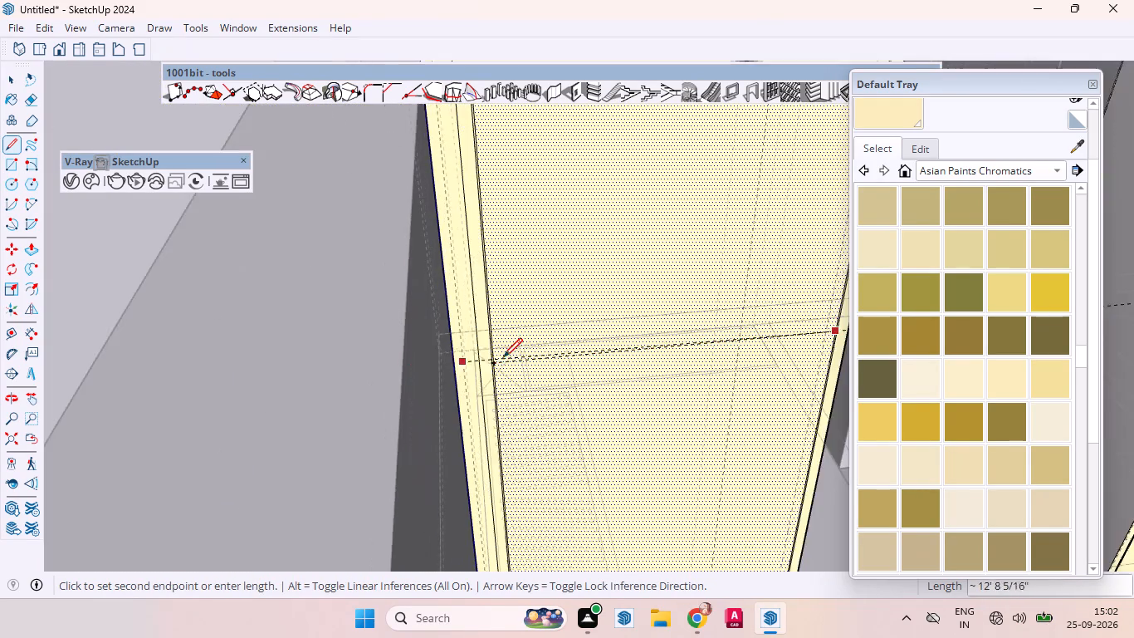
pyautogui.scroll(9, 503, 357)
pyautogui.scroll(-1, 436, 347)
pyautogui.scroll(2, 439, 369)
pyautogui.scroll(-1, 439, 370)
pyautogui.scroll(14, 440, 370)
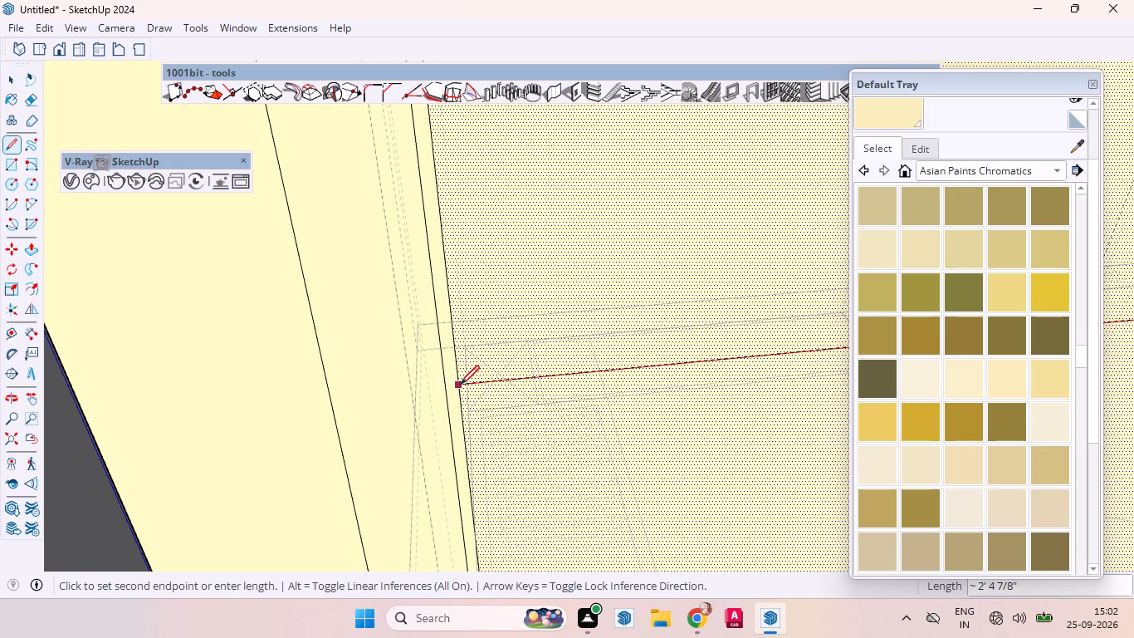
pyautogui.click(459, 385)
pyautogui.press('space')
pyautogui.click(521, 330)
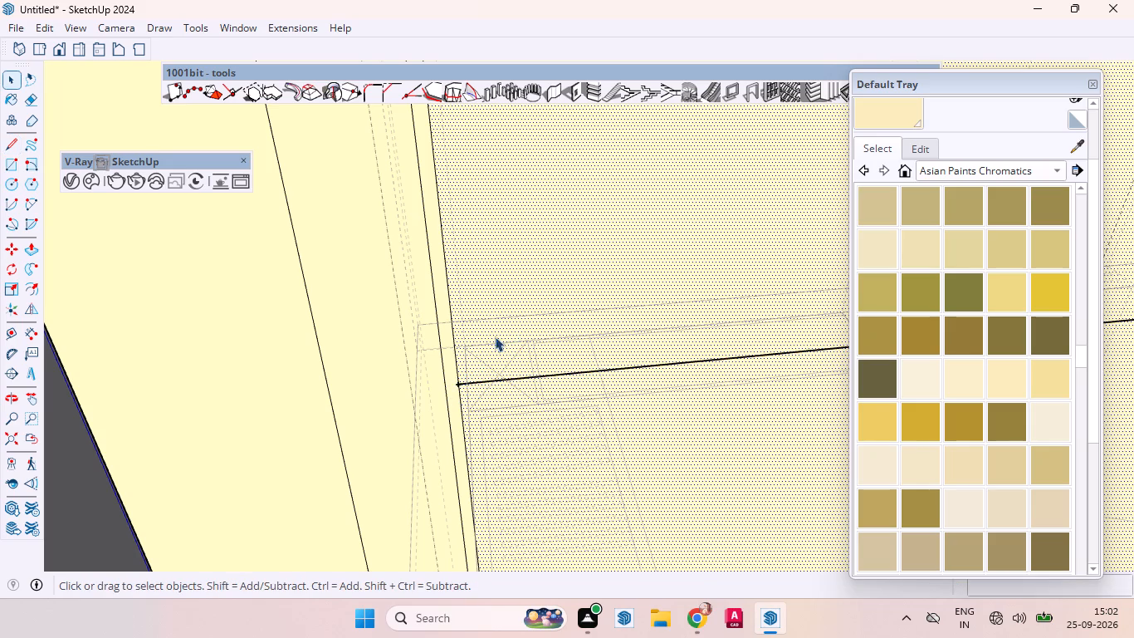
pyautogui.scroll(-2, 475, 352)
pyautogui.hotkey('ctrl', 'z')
# Draw a line about 2' 4 7/8" long, locked to the red axis, along the guide between the narrow cabinet front's inner side edges.
pyautogui.scroll(-4, 446, 390)
pyautogui.scroll(4, 445, 391)
pyautogui.scroll(-2, 444, 391)
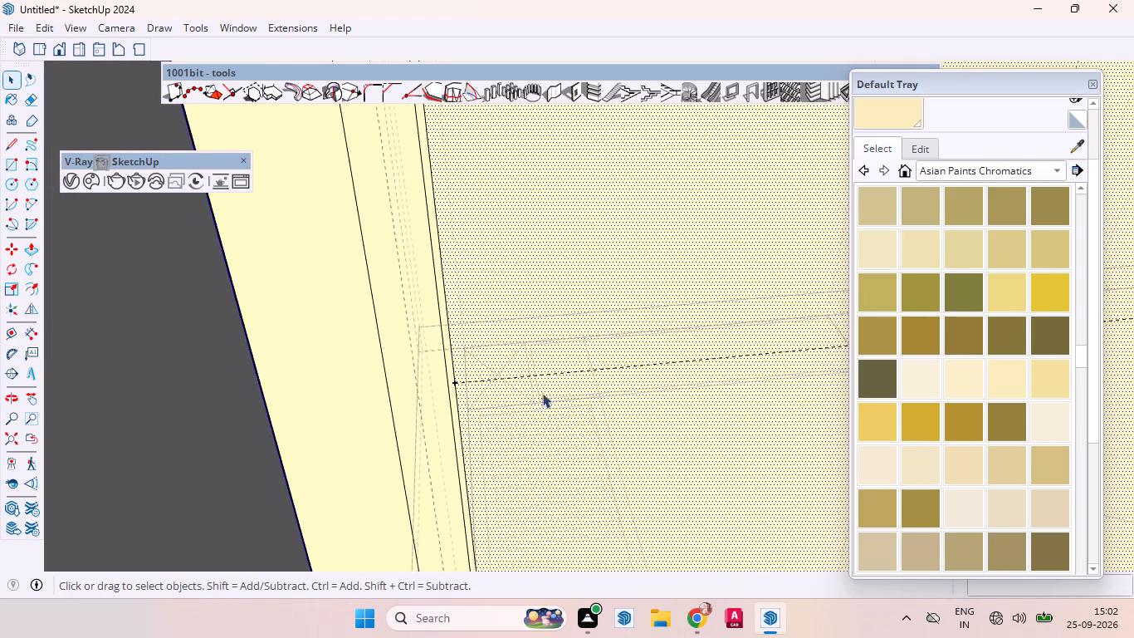
pyautogui.scroll(-5, 402, 390)
pyautogui.scroll(2, 376, 396)
pyautogui.scroll(-15, 374, 396)
pyautogui.scroll(3, 635, 384)
pyautogui.moveTo(691, 380); pyautogui.dragTo(600, 415, button='middle')
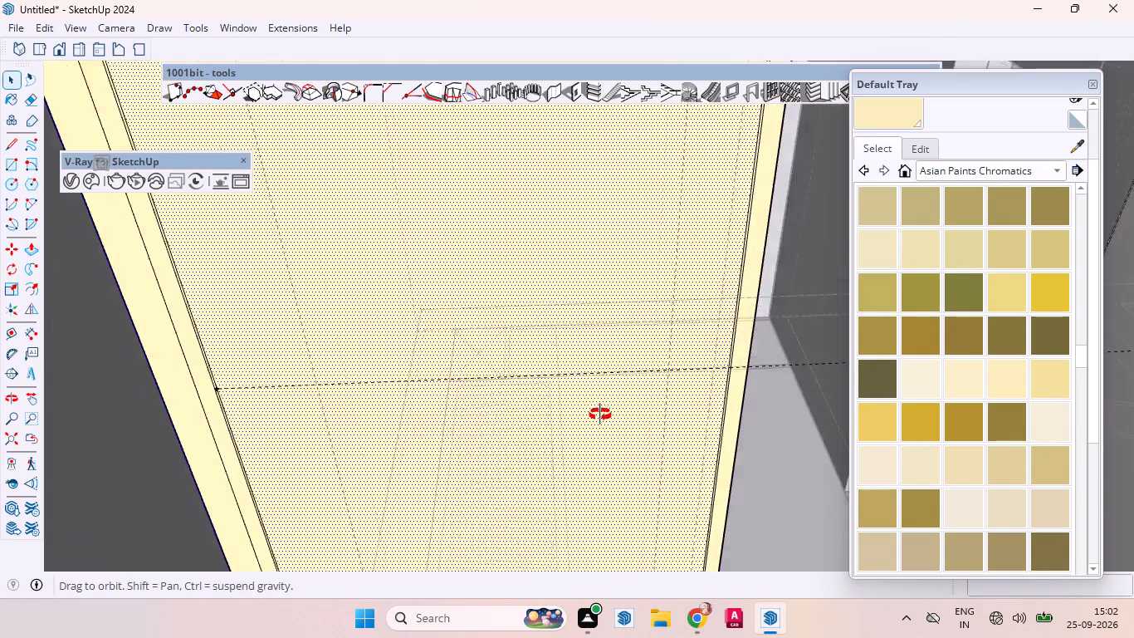
pyautogui.moveTo(600, 415); pyautogui.dragTo(331, 477, button='middle')
pyautogui.scroll(4, 440, 444)
pyautogui.scroll(-5, 604, 425)
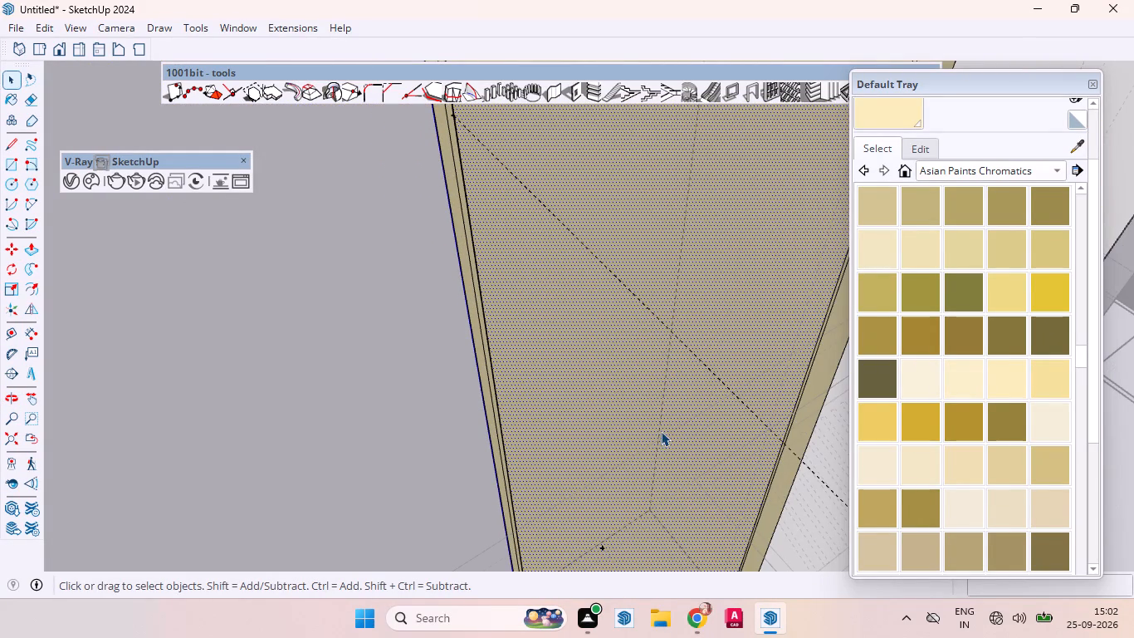
pyautogui.press('l')
pyautogui.scroll(16, 784, 410)
pyautogui.scroll(-1, 785, 479)
pyautogui.scroll(3, 785, 479)
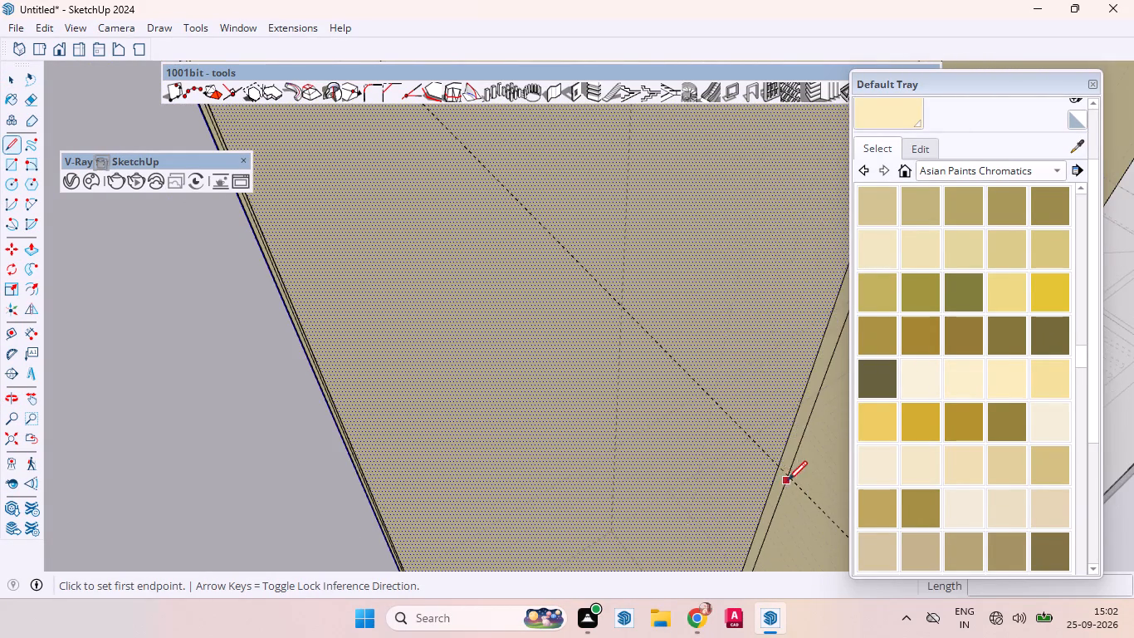
pyautogui.scroll(3, 788, 480)
pyautogui.scroll(-1, 788, 493)
pyautogui.scroll(1, 788, 493)
pyautogui.scroll(-1, 788, 493)
pyautogui.scroll(1, 788, 493)
pyautogui.moveTo(785, 465); pyautogui.dragTo(743, 447, button='middle')
pyautogui.scroll(1, 757, 487)
pyautogui.scroll(-1, 757, 487)
pyautogui.scroll(10, 759, 488)
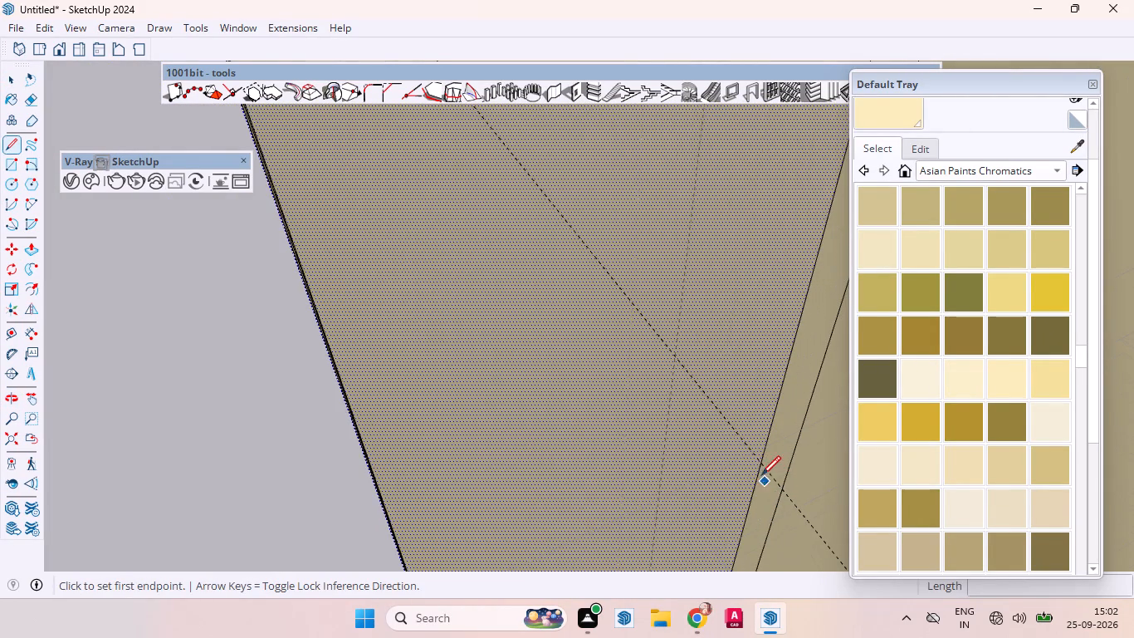
pyautogui.scroll(3, 758, 468)
pyautogui.moveTo(747, 469); pyautogui.dragTo(939, 473, button='middle')
pyautogui.scroll(-5, 568, 406)
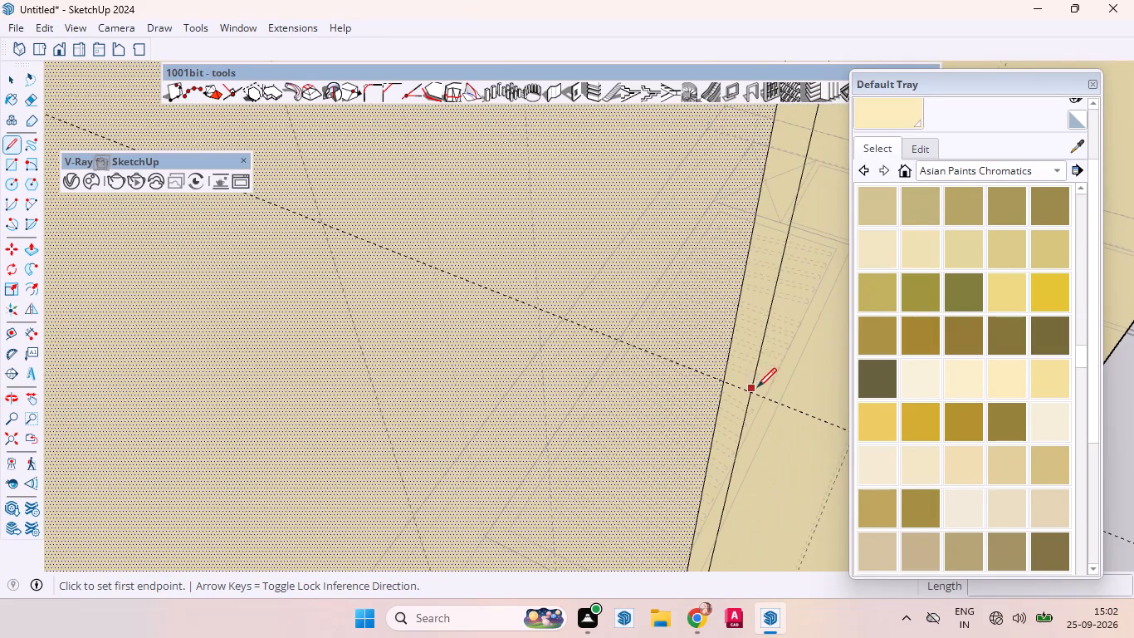
pyautogui.click(726, 380)
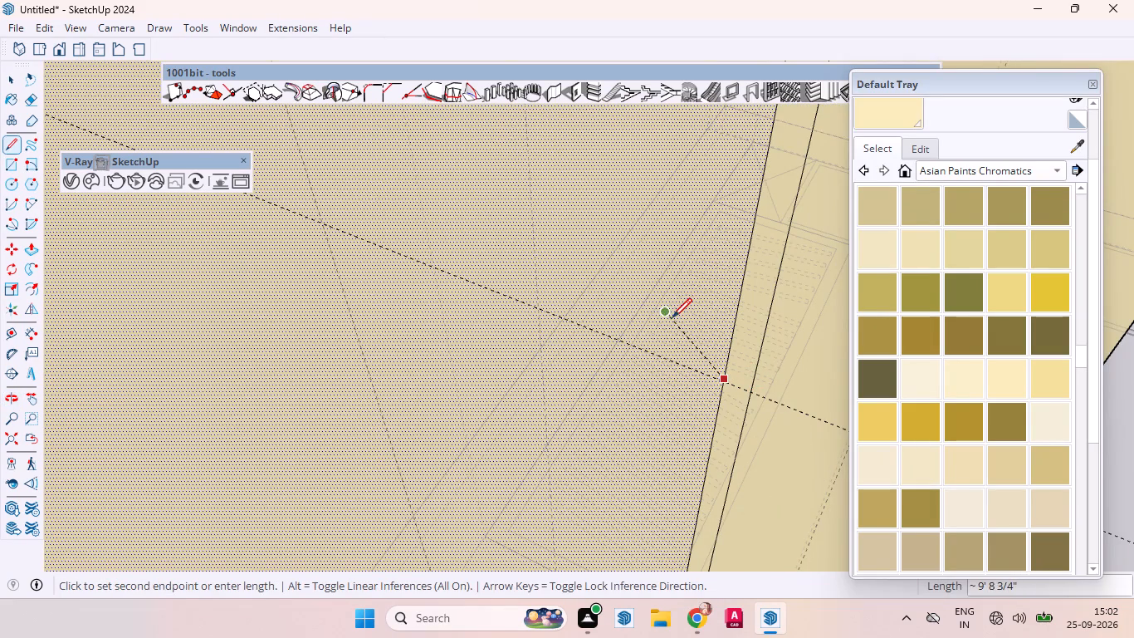
pyautogui.press('Right')
pyautogui.scroll(-8, 653, 312)
pyautogui.scroll(4, 689, 335)
pyautogui.scroll(-6, 691, 335)
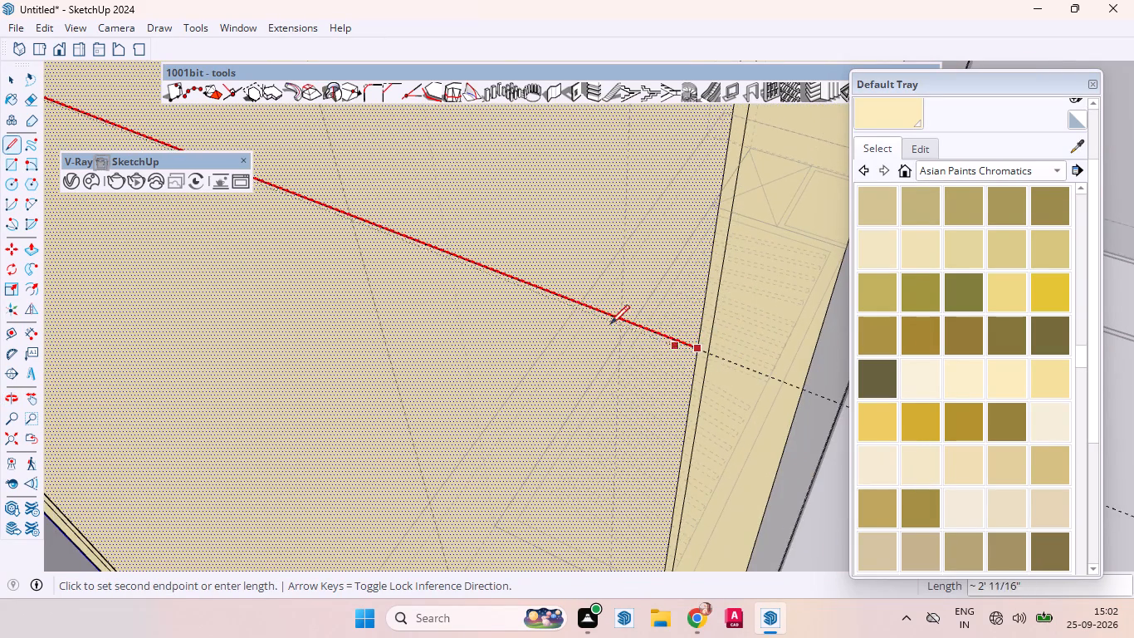
pyautogui.scroll(-20, 585, 331)
pyautogui.scroll(-4, 585, 331)
pyautogui.scroll(1, 775, 438)
pyautogui.scroll(-5, 776, 439)
pyautogui.scroll(2, 623, 367)
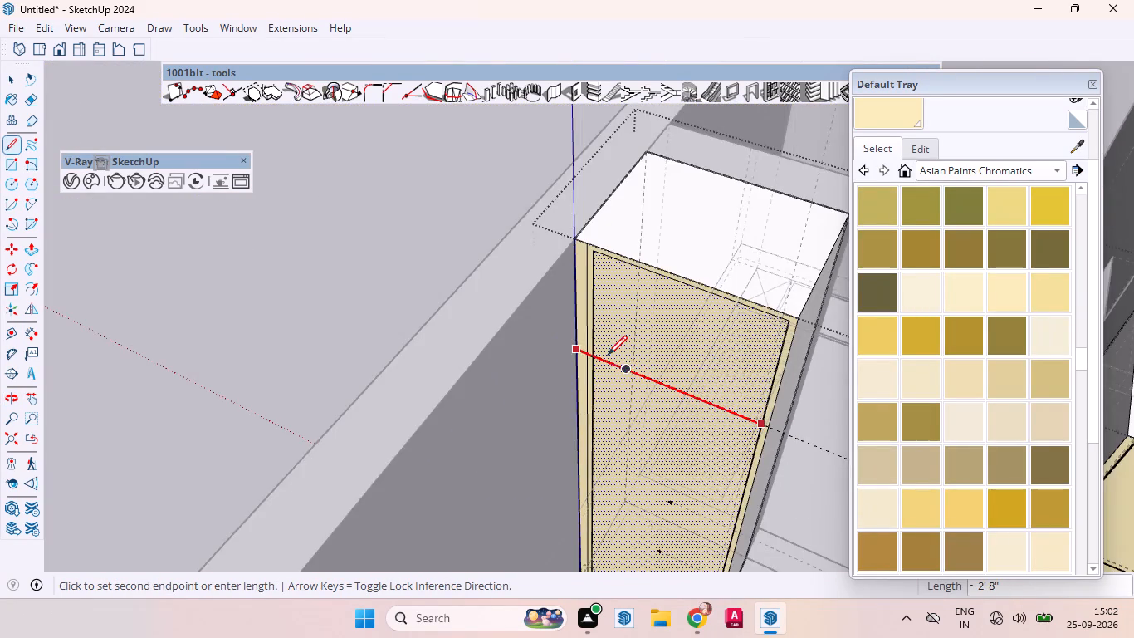
pyautogui.scroll(5, 608, 355)
pyautogui.scroll(-1, 584, 349)
pyautogui.scroll(20, 584, 349)
pyautogui.scroll(2, 584, 349)
pyautogui.scroll(-1, 574, 351)
pyautogui.scroll(1, 574, 351)
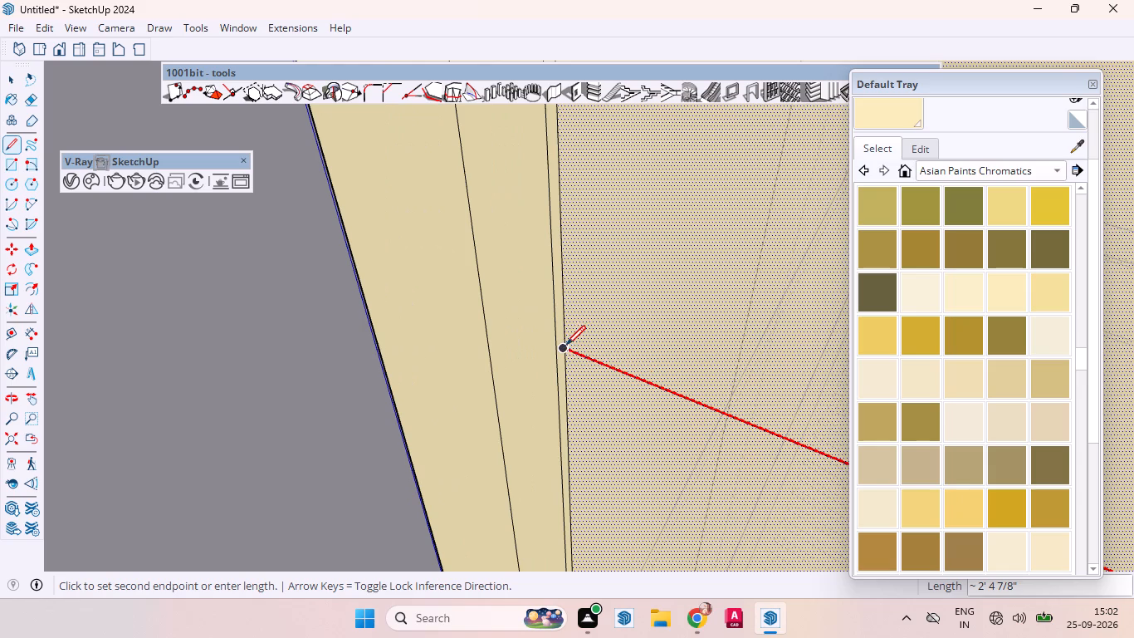
pyautogui.click(566, 347)
pyautogui.press('space')
pyautogui.click(600, 330)
pyautogui.scroll(-2, 580, 328)
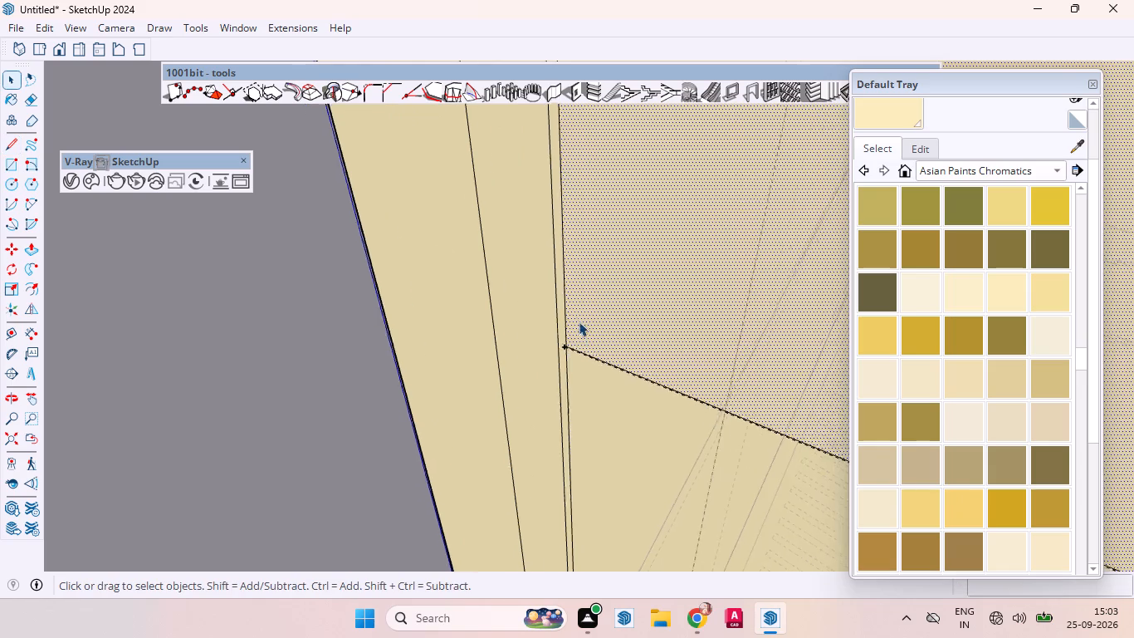
pyautogui.scroll(-7, 579, 321)
pyautogui.scroll(1, 546, 289)
pyautogui.scroll(-20, 545, 289)
pyautogui.scroll(-16, 545, 289)
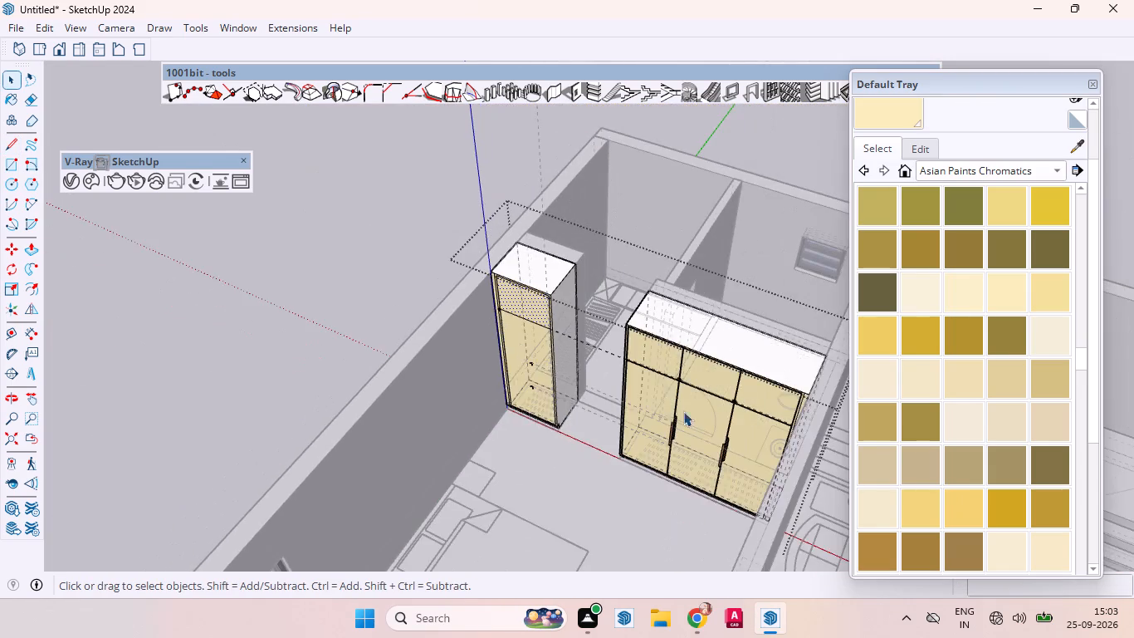
# Copy the narrow cabinet's loft division line 3 mm downward along the front's right inner edge.
pyautogui.scroll(7, 657, 362)
pyautogui.scroll(-2, 628, 351)
pyautogui.scroll(20, 628, 351)
pyautogui.scroll(2, 628, 351)
pyautogui.scroll(-9, 578, 366)
pyautogui.scroll(1, 578, 375)
pyautogui.scroll(-8, 578, 376)
pyautogui.moveTo(593, 385); pyautogui.dragTo(649, 325, button='middle')
pyautogui.scroll(-14, 687, 366)
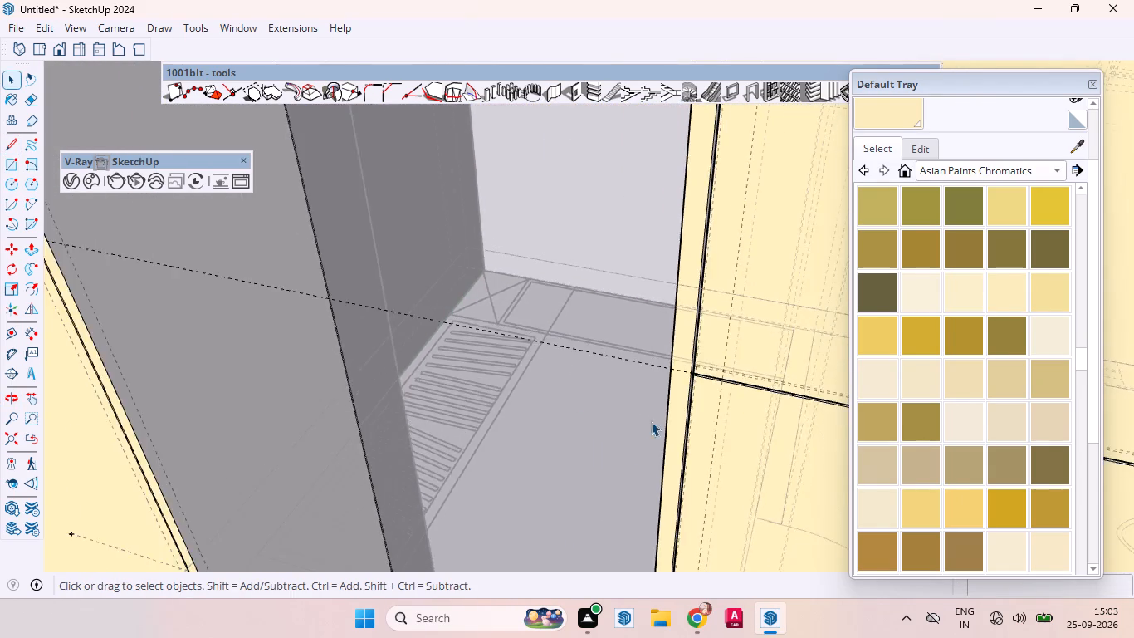
pyautogui.scroll(-10, 651, 421)
pyautogui.scroll(4, 455, 386)
pyautogui.scroll(-2, 472, 371)
pyautogui.scroll(7, 486, 368)
pyautogui.click(563, 368)
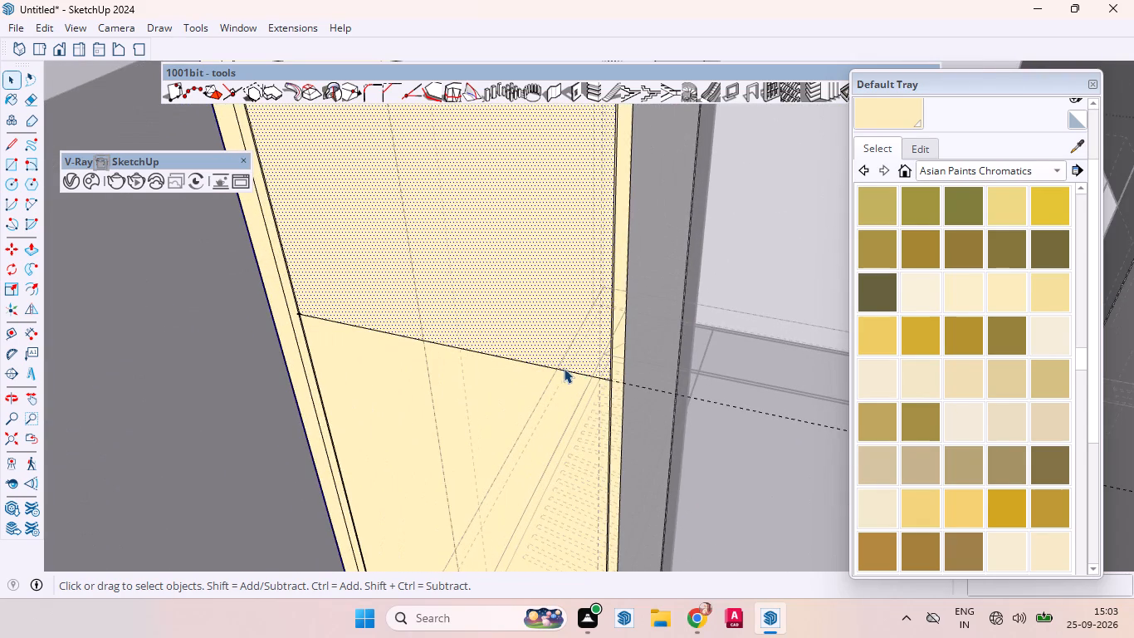
pyautogui.press('m')
pyautogui.scroll(9, 548, 400)
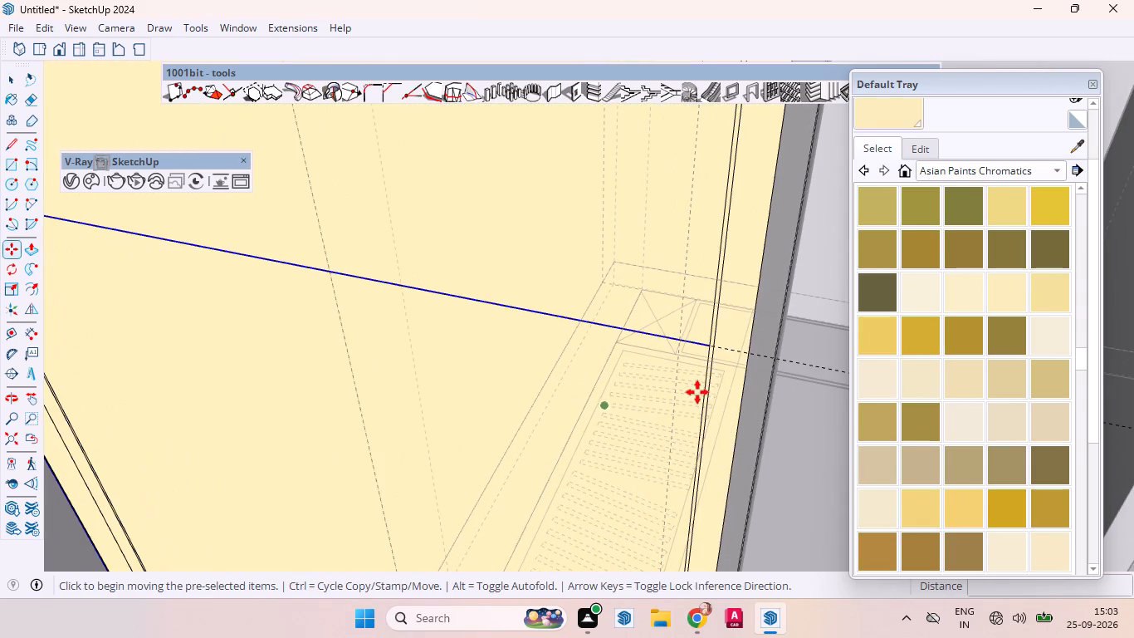
pyautogui.click(707, 346)
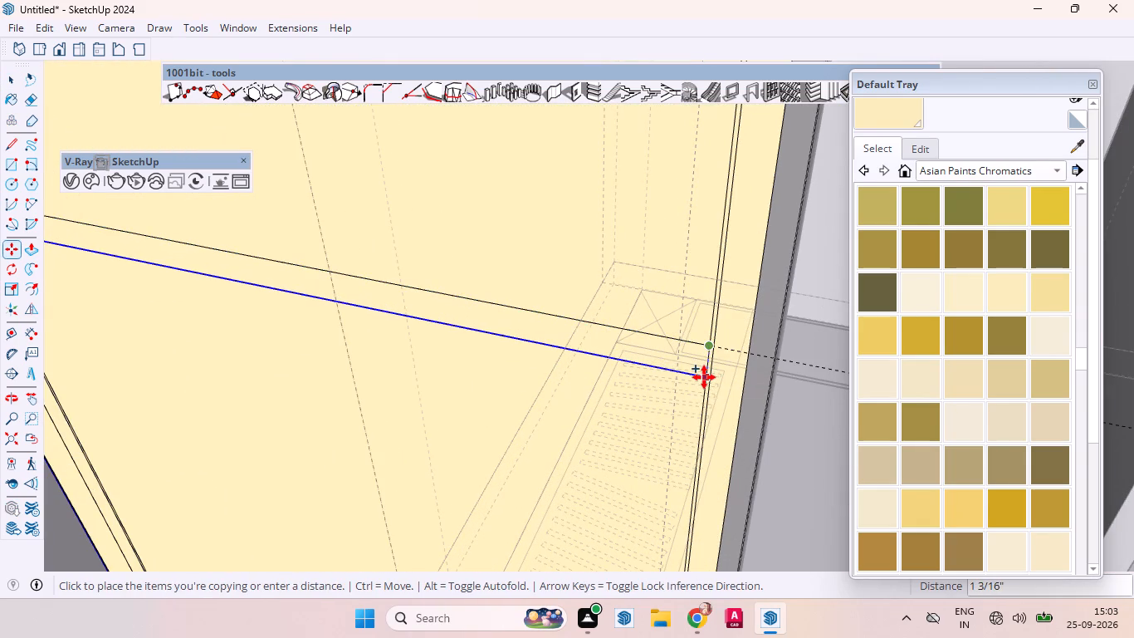
pyautogui.press('3')
pyautogui.write('mm')
pyautogui.hotkey('shift', 'Return')
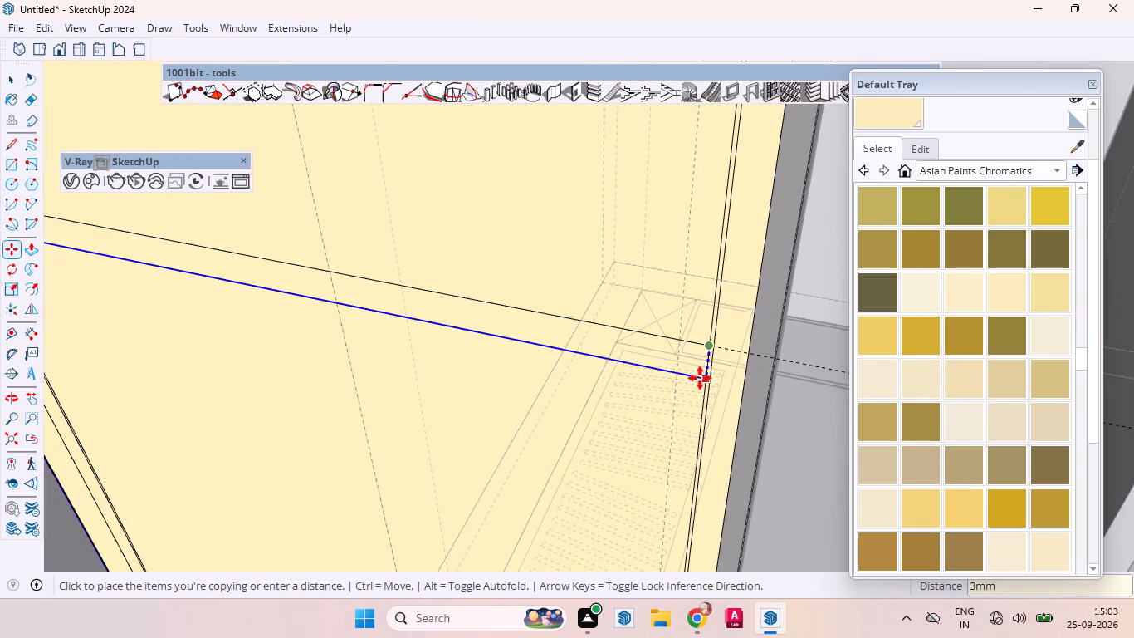
pyautogui.press('space')
# Push the thin vertical gap strip along the right side of the narrow cabinet's shutter 18 mm inward.
pyautogui.scroll(10, 720, 350)
pyautogui.scroll(-1, 712, 336)
pyautogui.scroll(16, 712, 336)
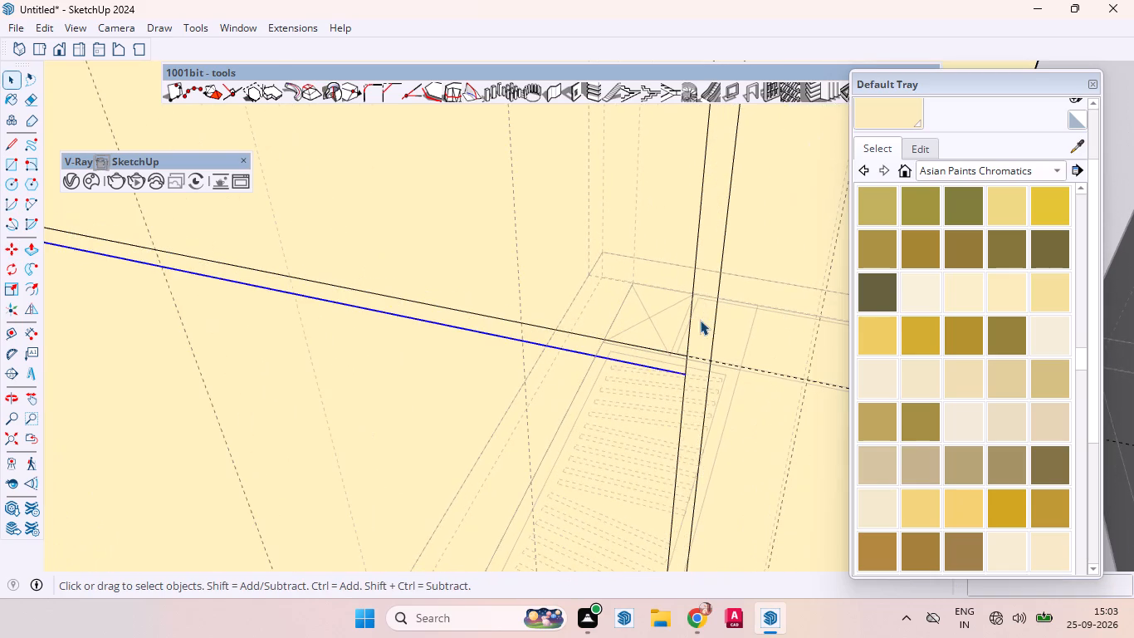
pyautogui.click(700, 319)
pyautogui.press('p')
pyautogui.moveTo(701, 340); pyautogui.dragTo(706, 333)
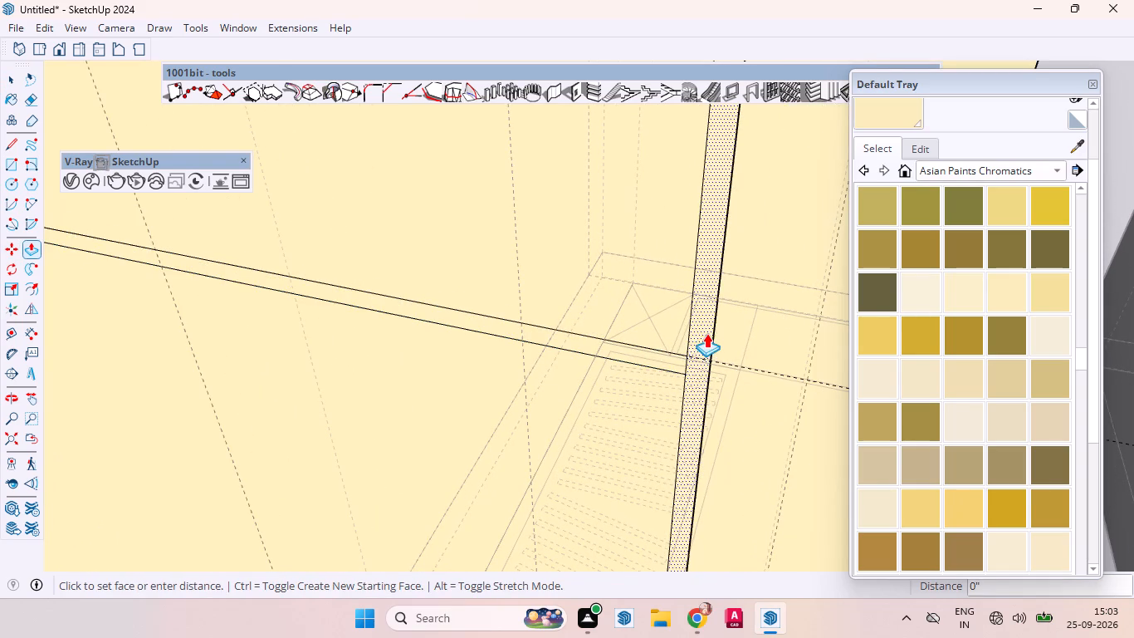
pyautogui.moveTo(706, 333); pyautogui.dragTo(709, 323)
pyautogui.write('18mm')
pyautogui.press('Return')
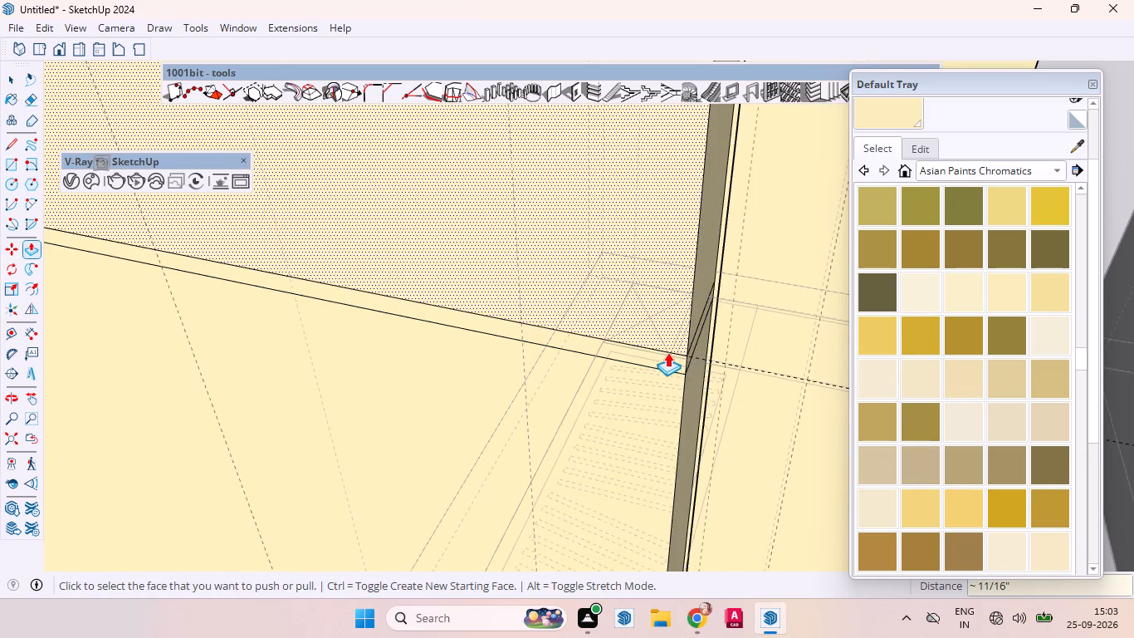
# Repeat the 18 mm inward push on the narrow cabinet's loft division, left side and bottom gap strips.
pyautogui.doubleClick(663, 353)
pyautogui.scroll(-7, 697, 326)
pyautogui.scroll(2, 706, 323)
pyautogui.scroll(-8, 708, 323)
pyautogui.scroll(1, 694, 326)
pyautogui.scroll(-2, 700, 330)
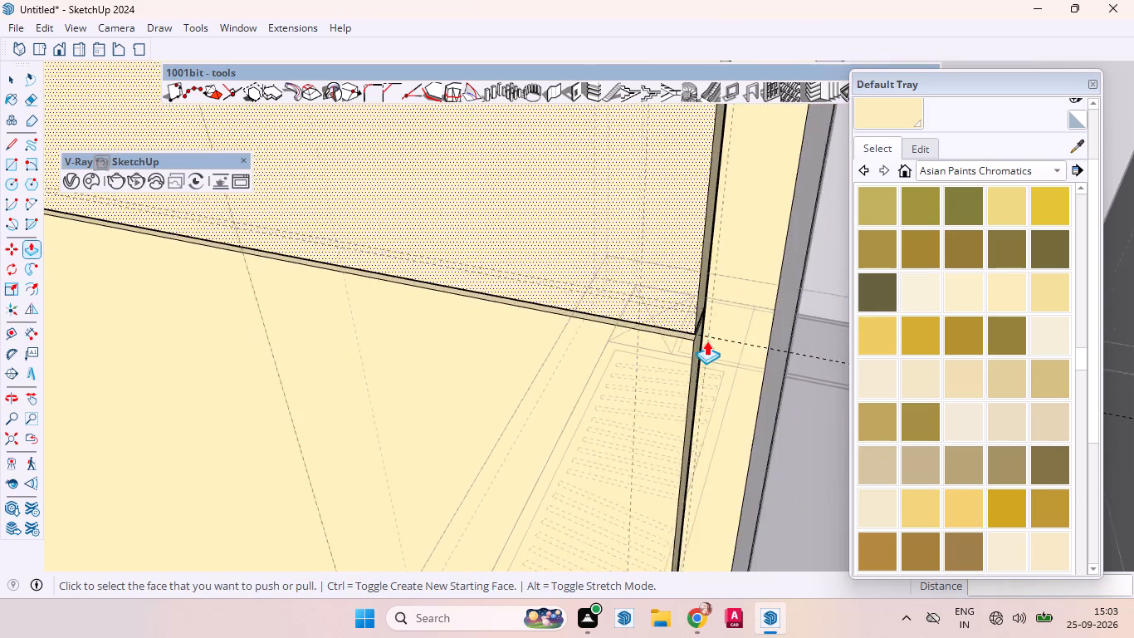
pyautogui.scroll(-17, 706, 341)
pyautogui.scroll(4, 694, 321)
pyautogui.scroll(-4, 687, 319)
pyautogui.scroll(10, 681, 319)
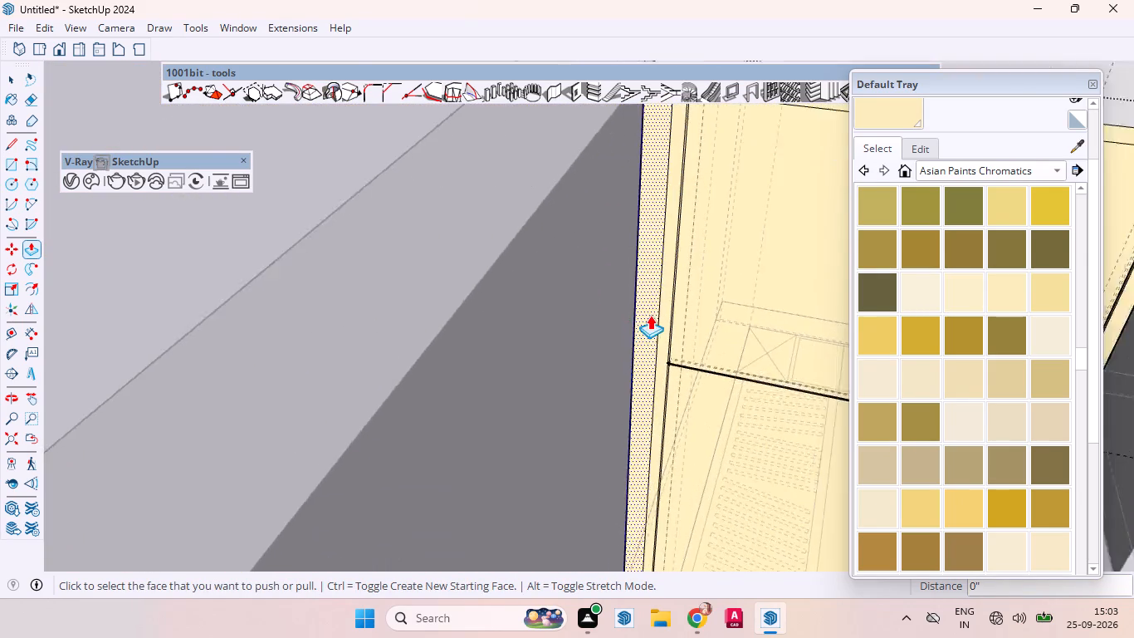
pyautogui.scroll(7, 650, 315)
pyautogui.scroll(-2, 672, 358)
pyautogui.scroll(9, 674, 360)
pyautogui.scroll(-2, 683, 391)
pyautogui.scroll(8, 683, 391)
pyautogui.doubleClick(691, 401)
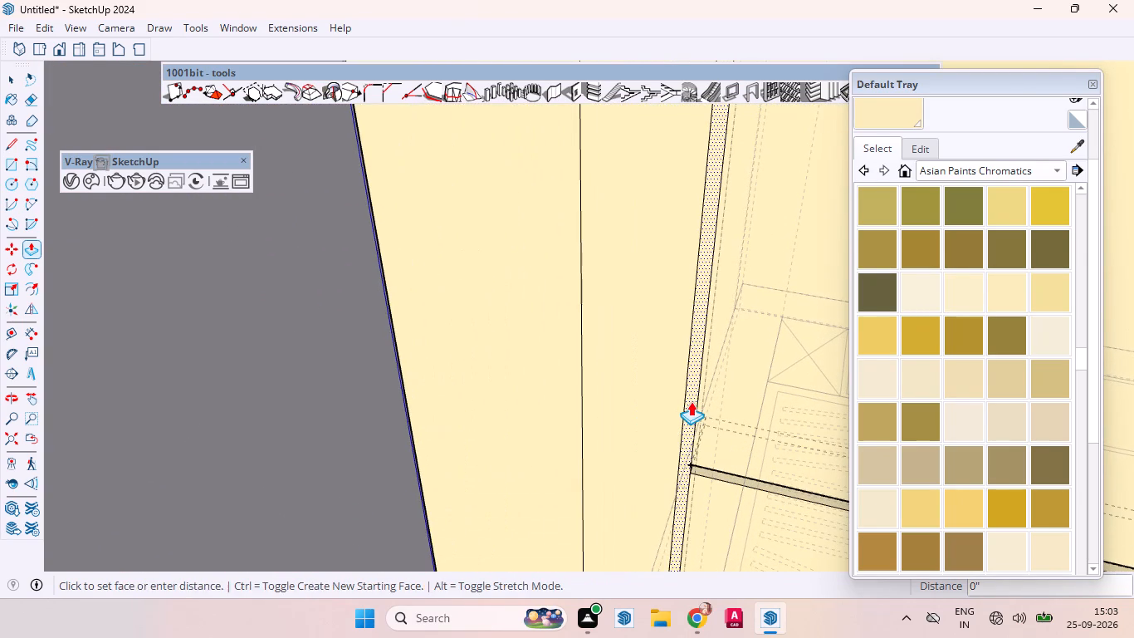
pyautogui.scroll(-11, 688, 379)
pyautogui.scroll(1, 675, 335)
pyautogui.scroll(-5, 675, 335)
pyautogui.scroll(1, 660, 330)
pyautogui.scroll(-14, 660, 330)
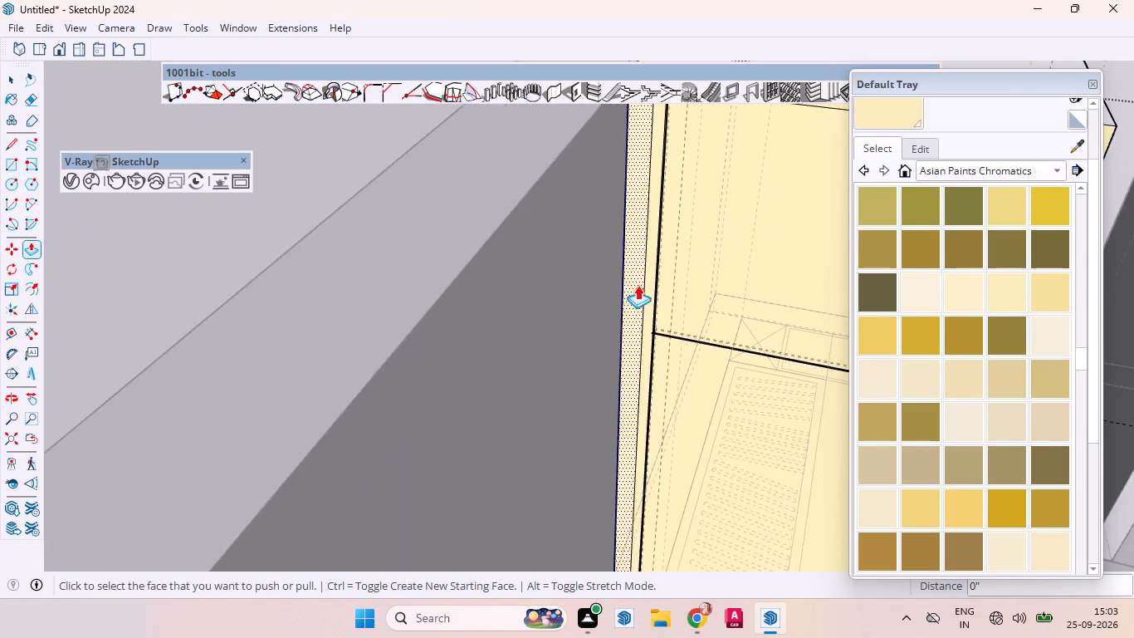
pyautogui.scroll(-2, 638, 285)
pyautogui.scroll(1, 638, 284)
pyautogui.scroll(-2, 638, 284)
pyautogui.scroll(1, 638, 282)
pyautogui.scroll(-15, 638, 282)
pyautogui.scroll(14, 663, 350)
pyautogui.scroll(-1, 696, 496)
pyautogui.scroll(2, 732, 479)
pyautogui.scroll(-1, 732, 479)
pyautogui.scroll(2, 732, 479)
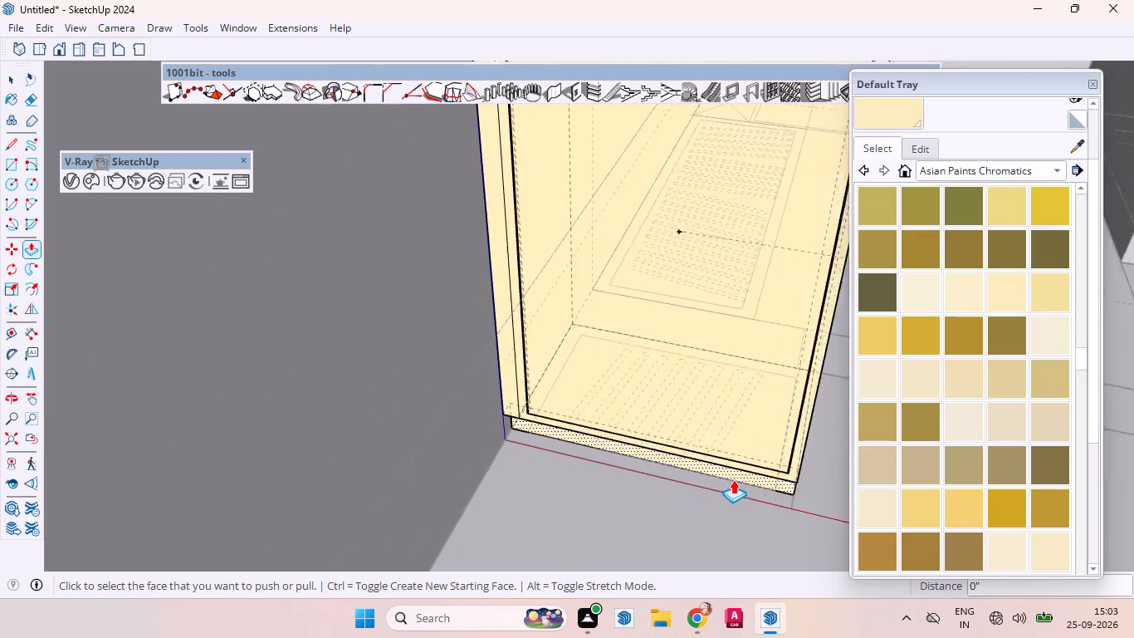
pyautogui.scroll(16, 733, 479)
pyautogui.scroll(-2, 782, 456)
pyautogui.scroll(9, 782, 456)
pyautogui.scroll(-2, 743, 401)
pyautogui.scroll(13, 743, 401)
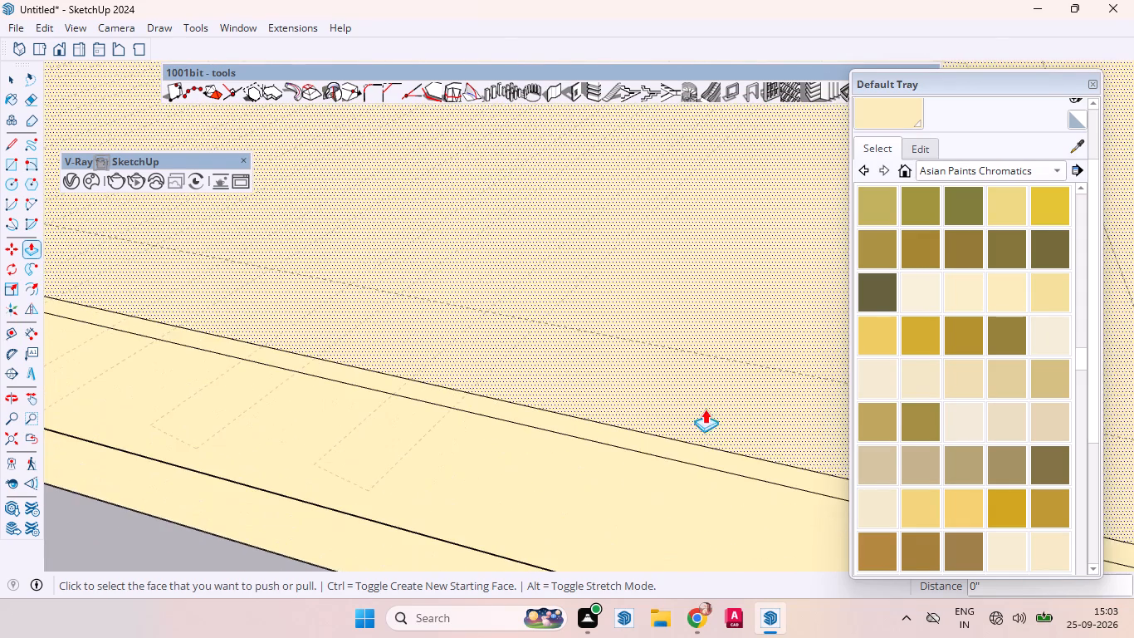
pyautogui.doubleClick(663, 444)
# Repeat the 18 mm inward push on the gap strip below the wide wardrobe's leftmost shutter.
pyautogui.scroll(-11, 565, 415)
pyautogui.scroll(1, 447, 341)
pyautogui.scroll(-3, 447, 341)
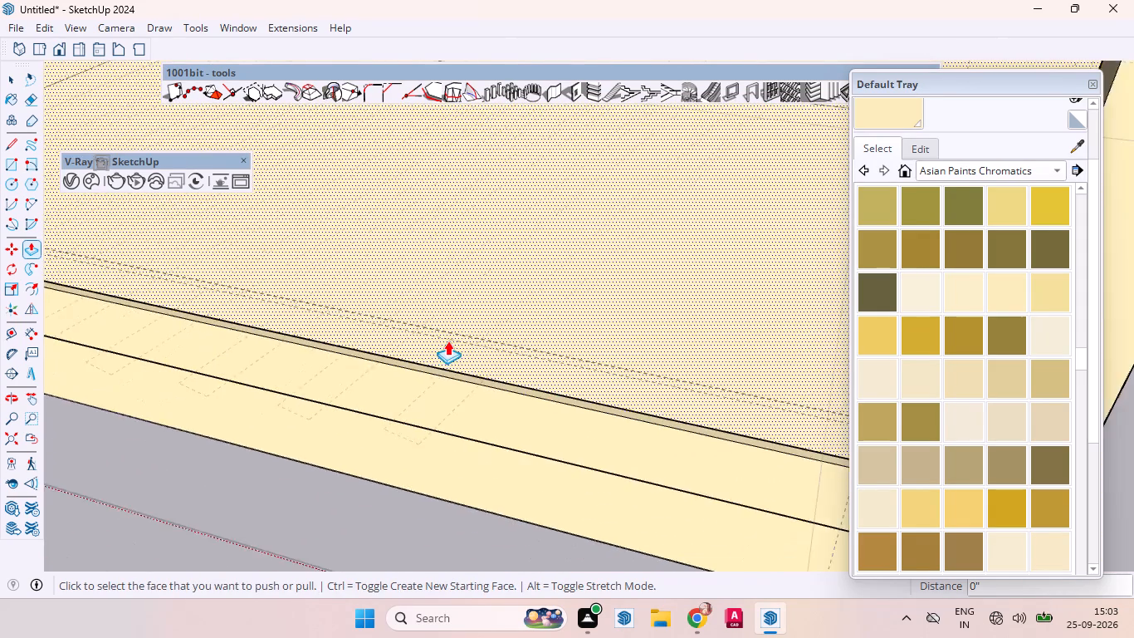
pyautogui.scroll(-16, 447, 341)
pyautogui.scroll(4, 467, 378)
pyautogui.scroll(-2, 515, 386)
pyautogui.scroll(3, 515, 387)
pyautogui.scroll(-1, 461, 379)
pyautogui.scroll(1, 461, 379)
pyautogui.scroll(-12, 461, 379)
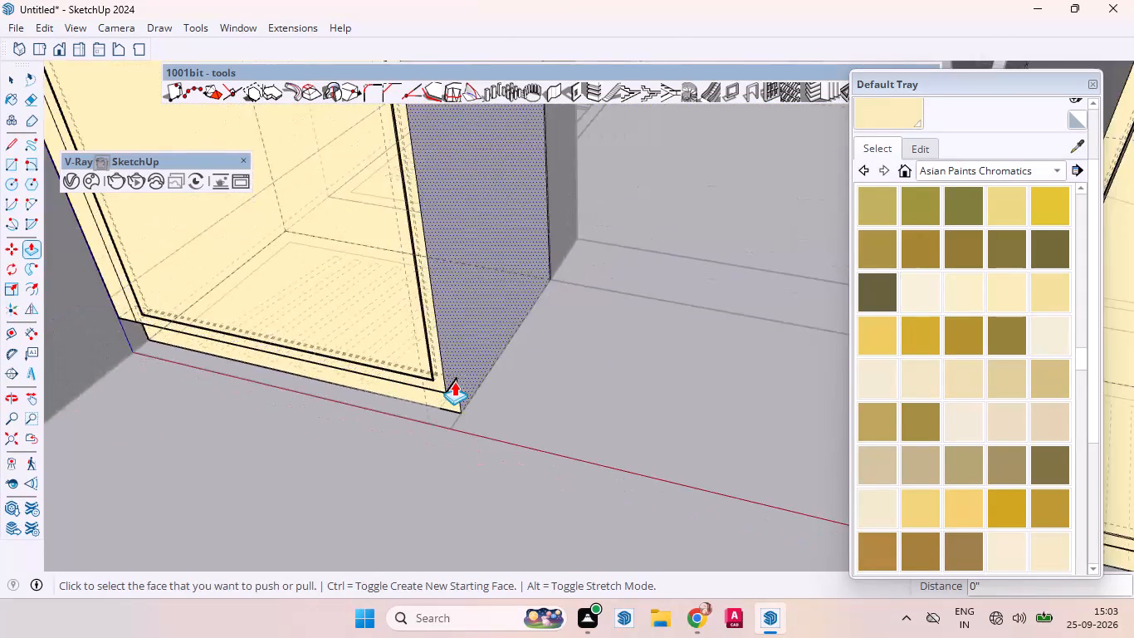
pyautogui.scroll(-5, 454, 381)
pyautogui.scroll(2, 457, 381)
pyautogui.scroll(-6, 454, 381)
pyautogui.scroll(1, 397, 375)
pyautogui.scroll(-1, 397, 375)
pyautogui.scroll(1, 628, 423)
pyautogui.scroll(-2, 632, 423)
pyautogui.scroll(9, 734, 423)
pyautogui.scroll(-1, 688, 430)
pyautogui.scroll(1, 688, 430)
pyautogui.scroll(-1, 688, 430)
pyautogui.scroll(6, 688, 430)
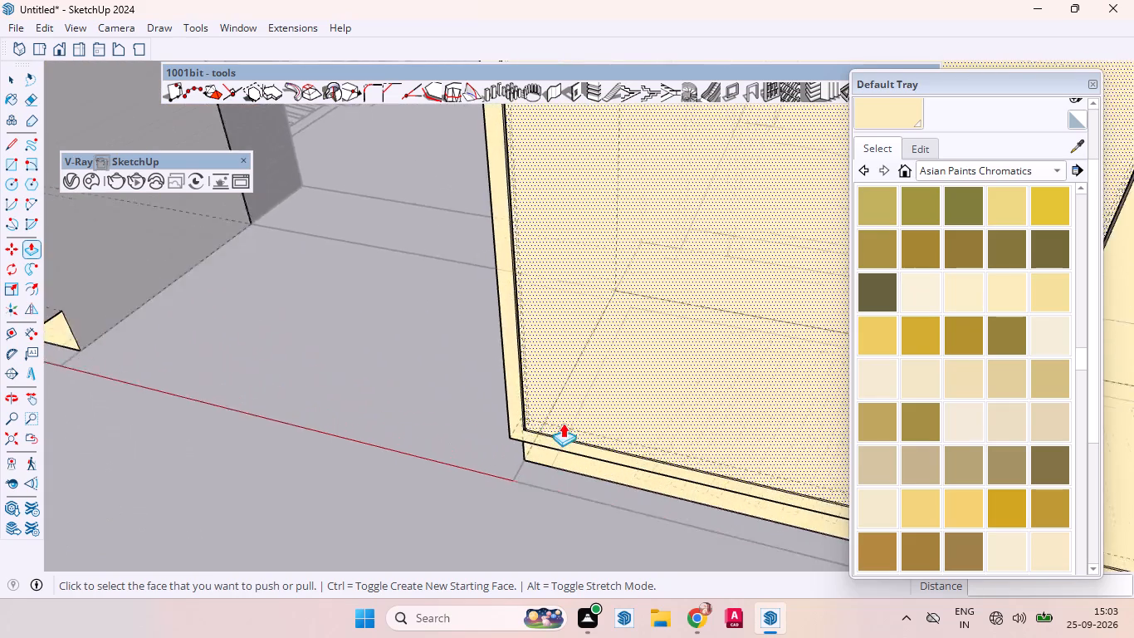
pyautogui.scroll(10, 563, 423)
pyautogui.scroll(-4, 530, 437)
pyautogui.scroll(2, 530, 437)
pyautogui.scroll(-2, 530, 437)
pyautogui.scroll(7, 530, 437)
pyautogui.scroll(-1, 493, 414)
pyautogui.scroll(4, 493, 414)
pyautogui.scroll(-1, 490, 410)
pyautogui.scroll(11, 482, 407)
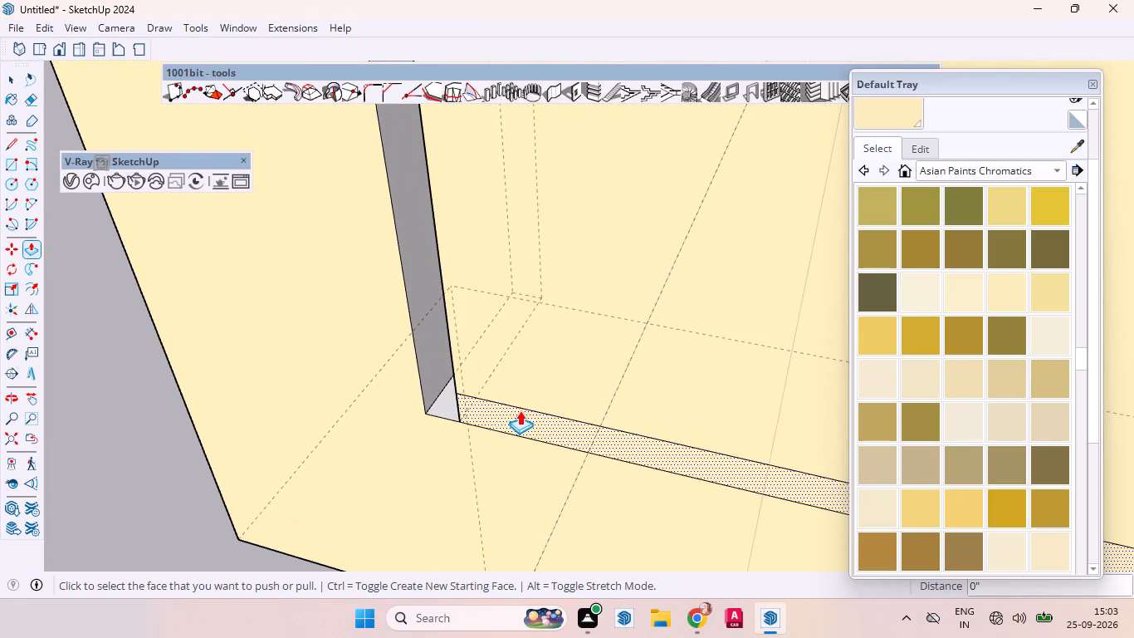
pyautogui.doubleClick(520, 410)
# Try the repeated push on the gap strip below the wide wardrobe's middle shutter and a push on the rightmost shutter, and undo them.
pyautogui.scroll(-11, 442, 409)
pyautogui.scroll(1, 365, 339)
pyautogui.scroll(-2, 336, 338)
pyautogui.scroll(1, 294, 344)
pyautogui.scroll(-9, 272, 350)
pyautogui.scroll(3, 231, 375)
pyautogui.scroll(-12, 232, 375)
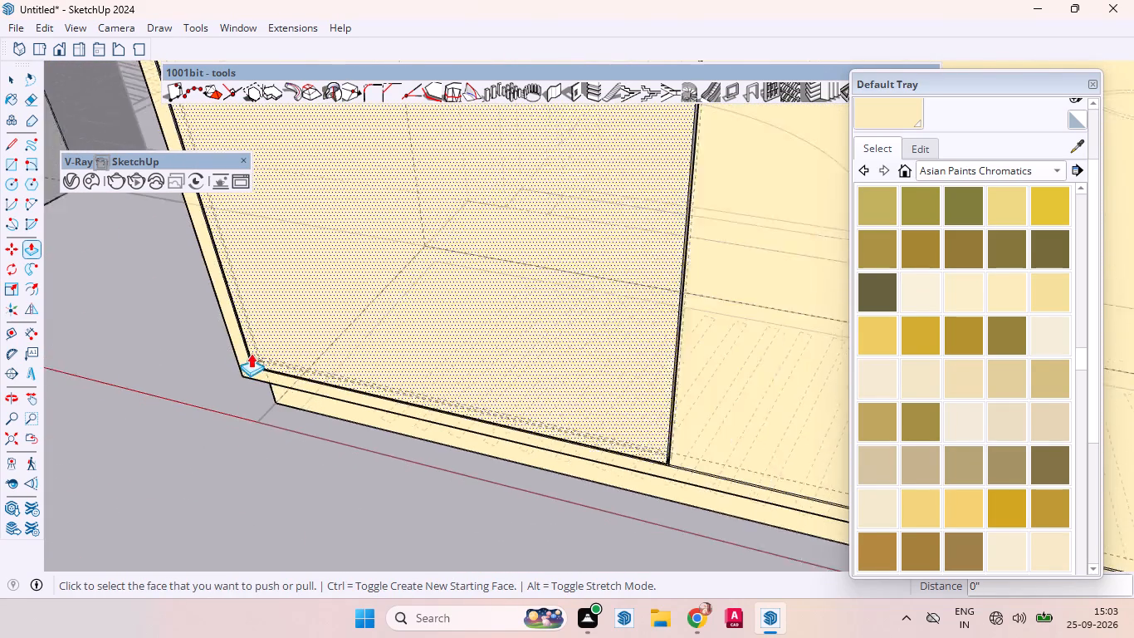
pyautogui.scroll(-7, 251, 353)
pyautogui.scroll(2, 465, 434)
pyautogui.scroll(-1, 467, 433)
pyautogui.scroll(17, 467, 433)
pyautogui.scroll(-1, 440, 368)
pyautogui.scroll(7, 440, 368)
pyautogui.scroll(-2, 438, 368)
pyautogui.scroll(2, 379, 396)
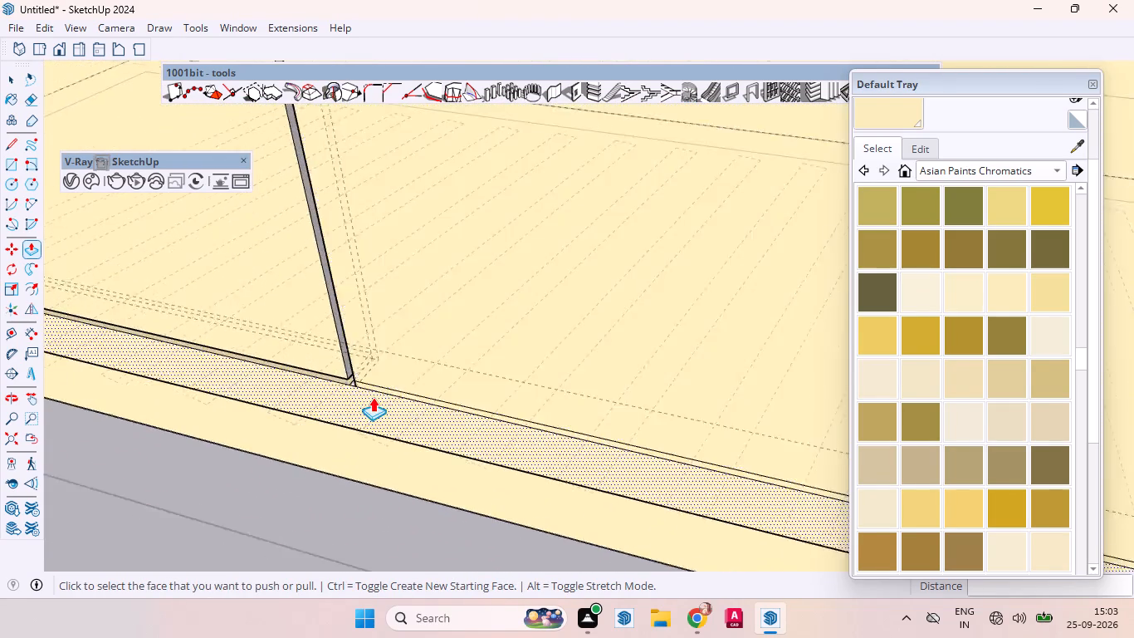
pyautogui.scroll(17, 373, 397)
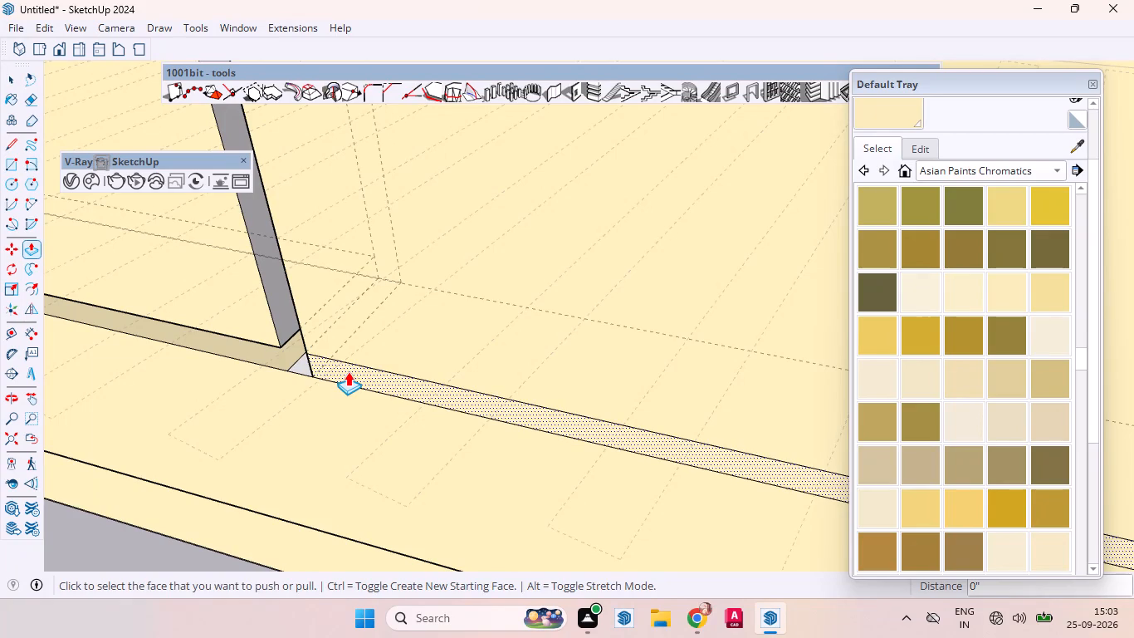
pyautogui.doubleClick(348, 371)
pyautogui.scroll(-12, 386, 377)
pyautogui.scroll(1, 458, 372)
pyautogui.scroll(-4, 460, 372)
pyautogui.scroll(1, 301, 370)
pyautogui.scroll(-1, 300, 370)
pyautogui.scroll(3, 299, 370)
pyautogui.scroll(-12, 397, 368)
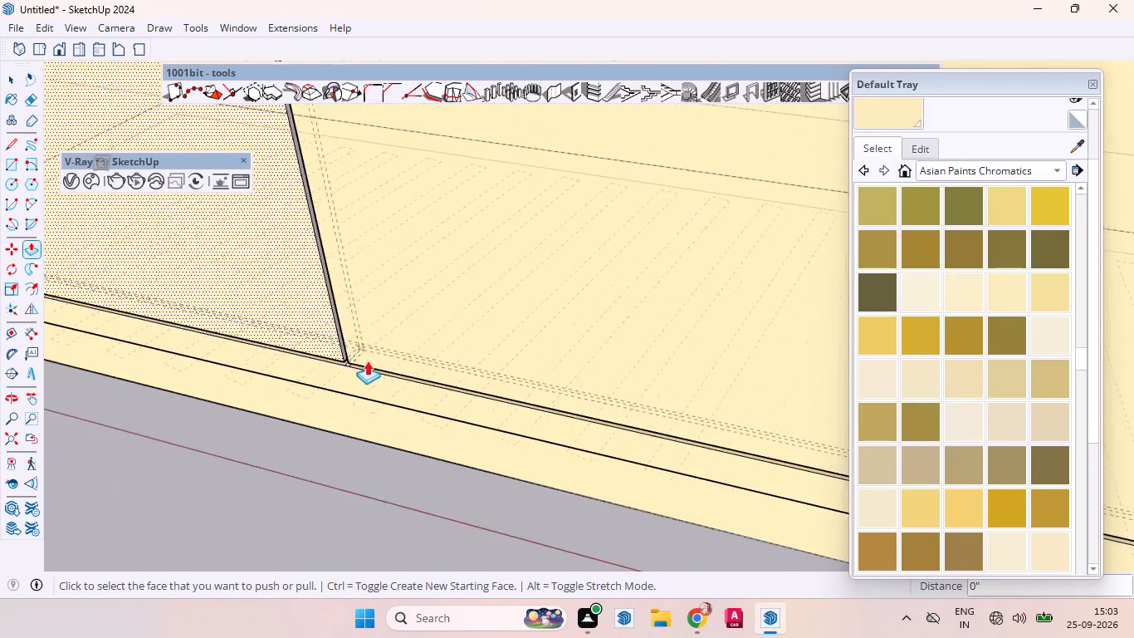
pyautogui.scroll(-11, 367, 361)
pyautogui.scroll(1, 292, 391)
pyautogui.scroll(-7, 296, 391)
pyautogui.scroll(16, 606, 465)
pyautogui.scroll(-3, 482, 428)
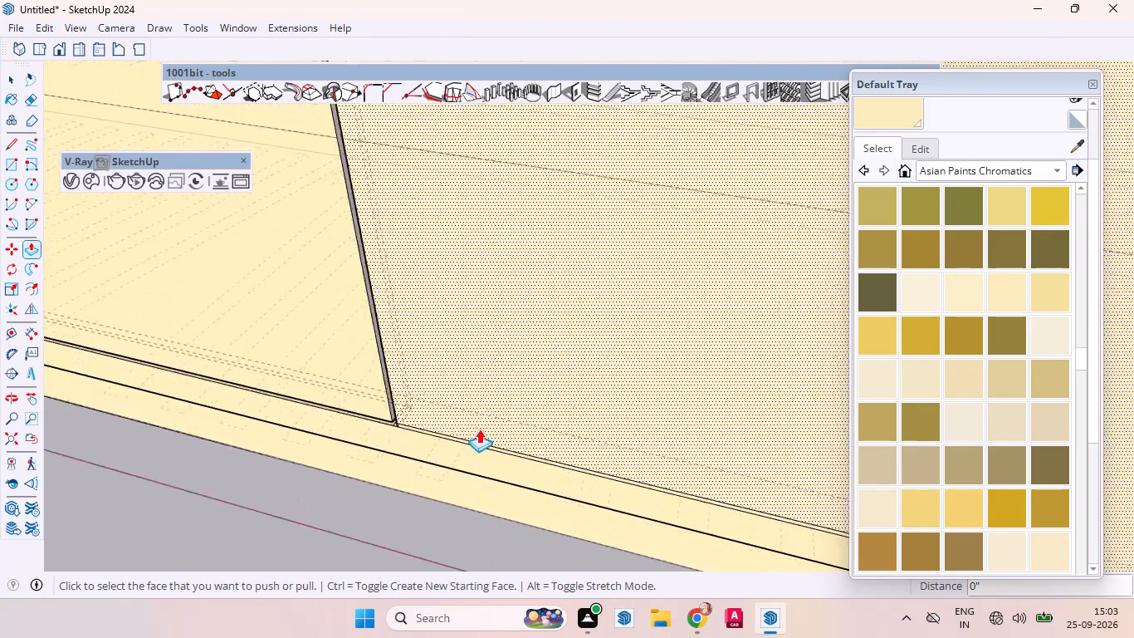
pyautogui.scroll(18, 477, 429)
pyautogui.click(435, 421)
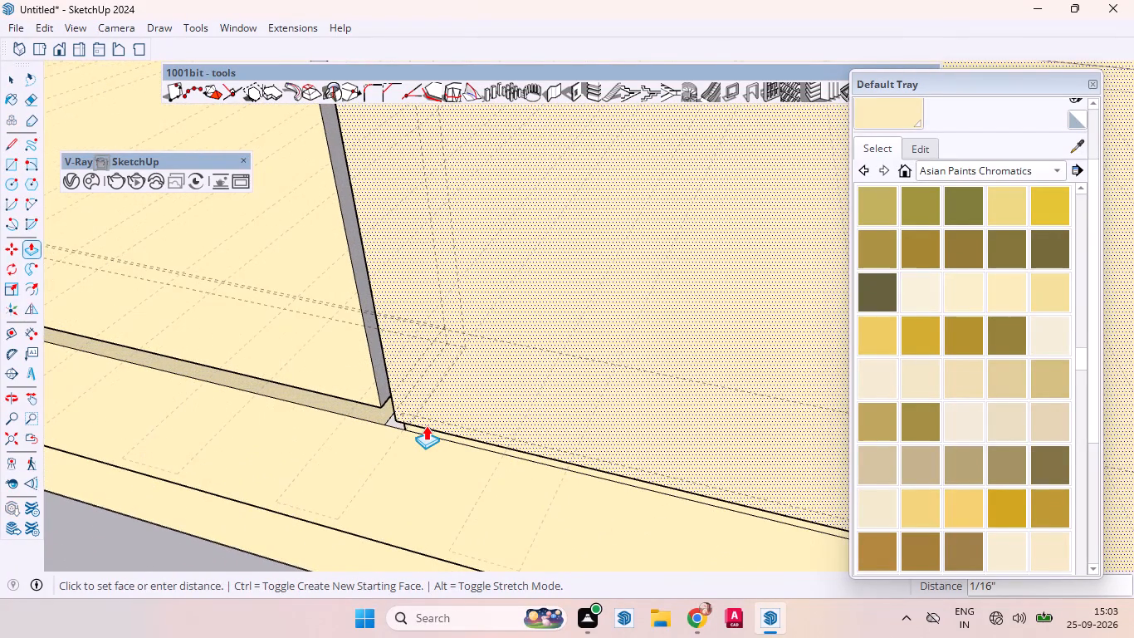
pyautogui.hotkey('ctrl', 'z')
# Push the gap strips below the wide wardrobe's middle and rightmost shutters 18 mm inward.
pyautogui.scroll(8, 439, 431)
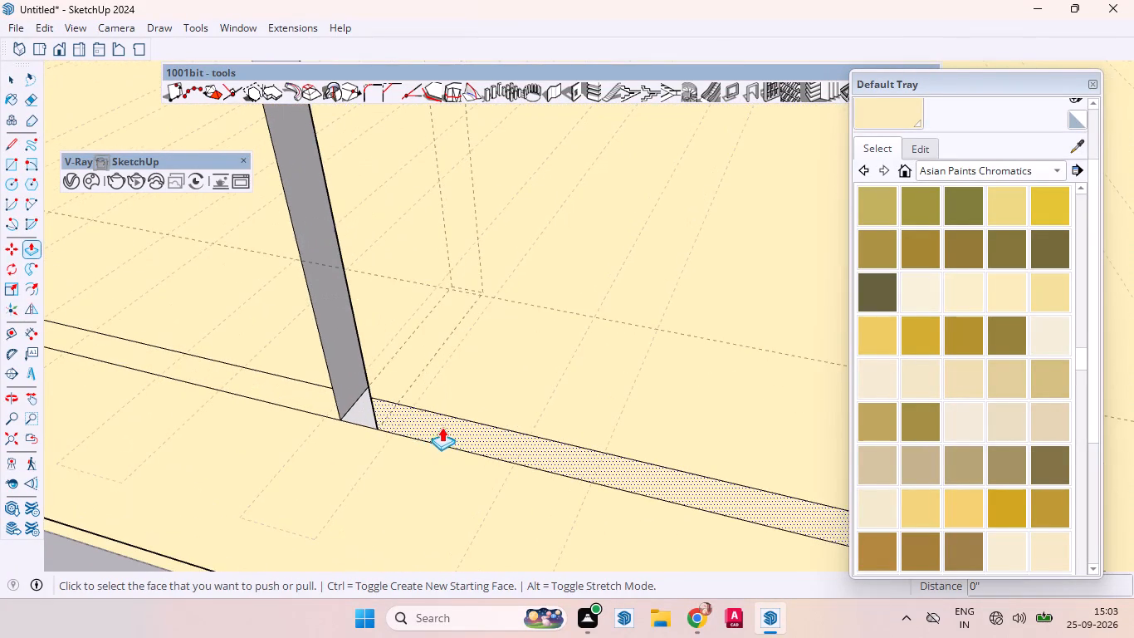
pyautogui.scroll(-7, 487, 423)
pyautogui.moveTo(398, 407); pyautogui.dragTo(407, 404)
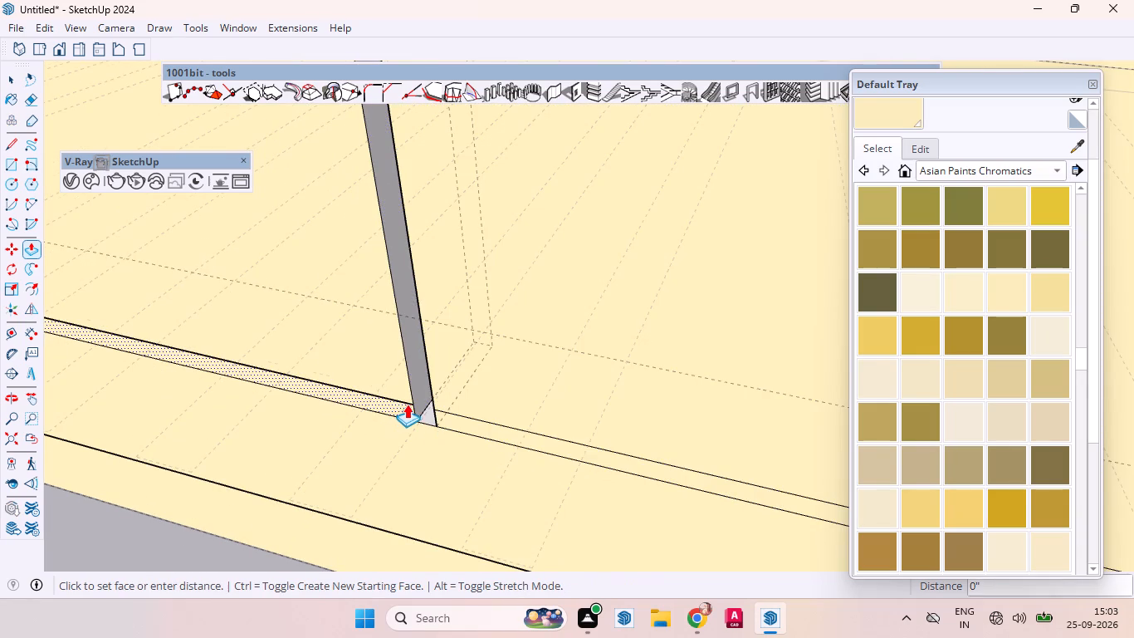
pyautogui.moveTo(407, 404); pyautogui.dragTo(409, 402)
pyautogui.write('18mm')
pyautogui.press('Return')
pyautogui.doubleClick(450, 416)
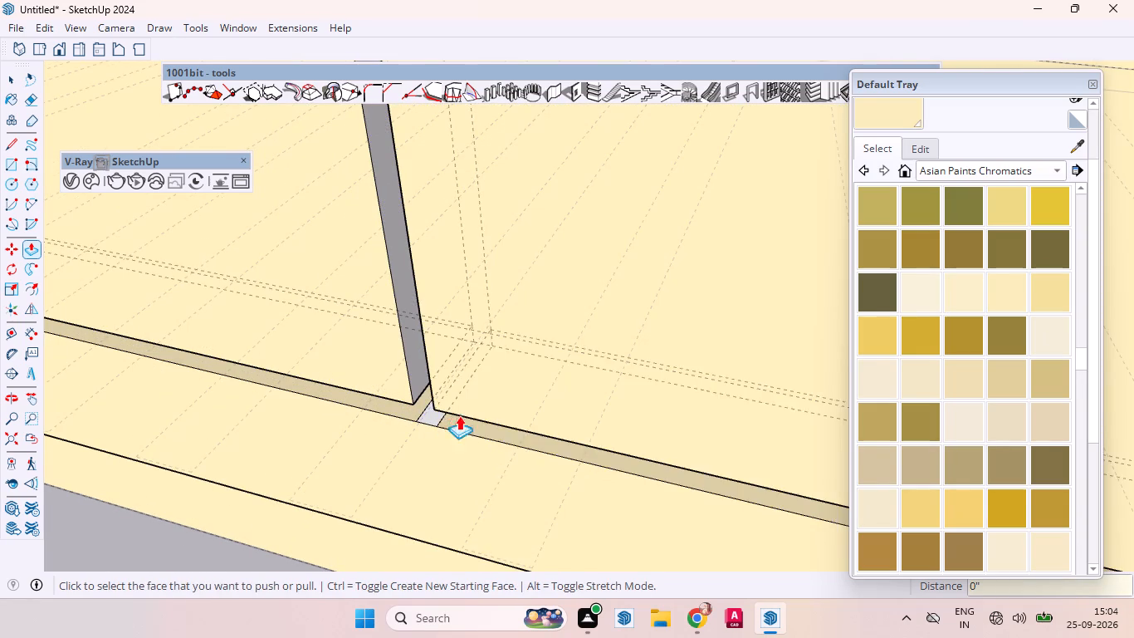
# Examine the recessed shutter gaps on both cabinets, ending at the narrow cabinet's lower front.
pyautogui.scroll(-20, 499, 420)
pyautogui.scroll(-2, 499, 420)
pyautogui.scroll(1, 548, 395)
pyautogui.scroll(-2, 575, 396)
pyautogui.scroll(2, 585, 396)
pyautogui.scroll(-14, 606, 396)
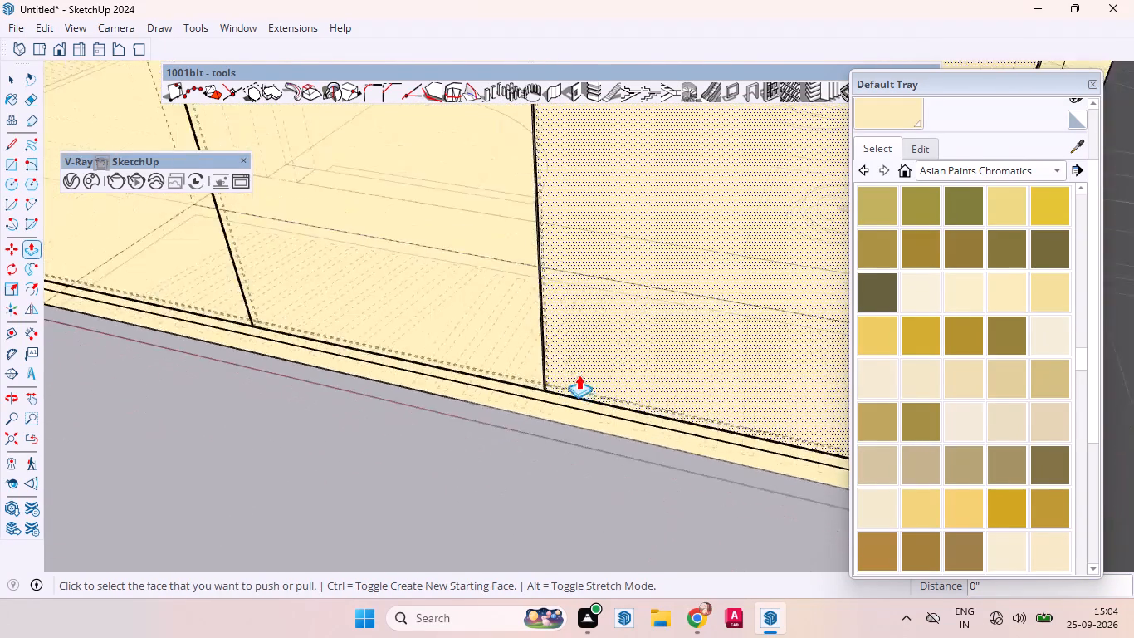
pyautogui.scroll(-3, 579, 375)
pyautogui.scroll(2, 579, 375)
pyautogui.scroll(-6, 694, 411)
pyautogui.scroll(-1, 776, 432)
pyautogui.scroll(1, 779, 432)
pyautogui.scroll(-5, 781, 432)
pyautogui.scroll(-3, 563, 410)
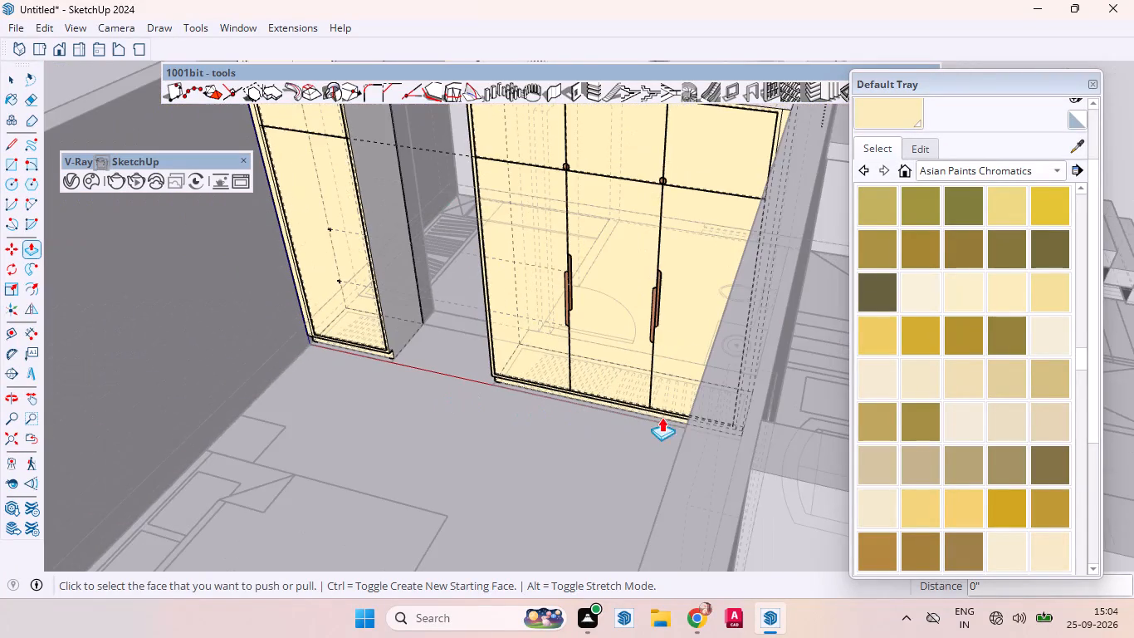
pyautogui.moveTo(418, 394); pyautogui.dragTo(581, 422, button='middle')
pyautogui.scroll(-3, 741, 409)
pyautogui.scroll(2, 408, 362)
pyautogui.scroll(-1, 408, 362)
pyautogui.scroll(8, 408, 362)
pyautogui.scroll(-2, 413, 386)
pyautogui.scroll(5, 413, 386)
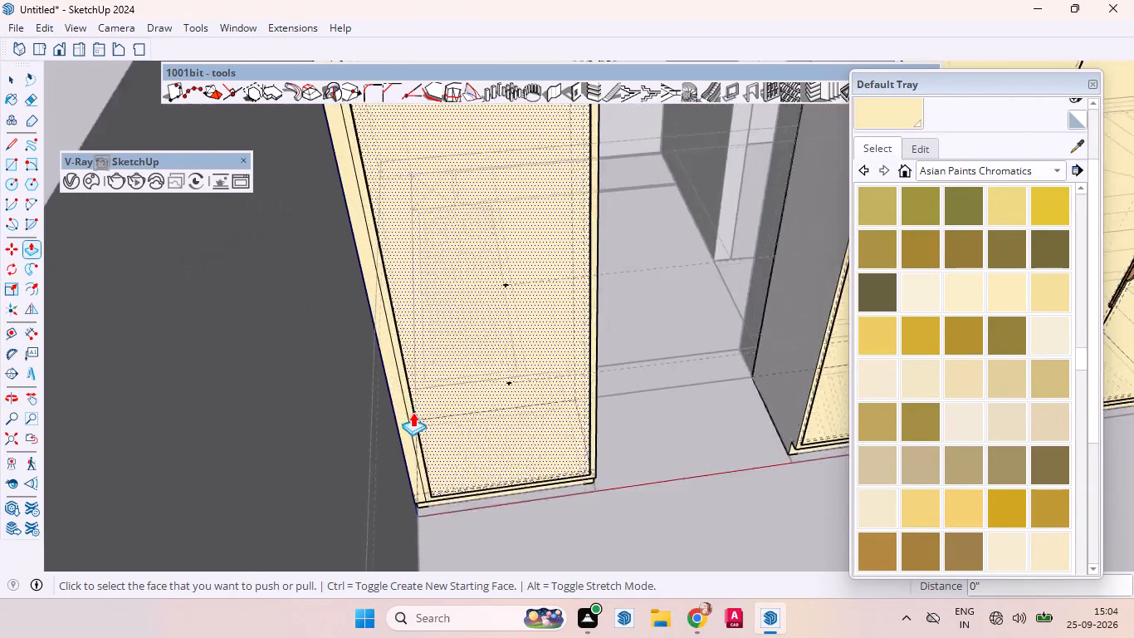
# Finish editing the narrow cabinet's recessed front and examine both cabinets together from the front.
pyautogui.scroll(2, 413, 412)
pyautogui.scroll(-1, 413, 414)
pyautogui.scroll(15, 413, 414)
pyautogui.scroll(-9, 391, 476)
pyautogui.scroll(1, 335, 424)
pyautogui.scroll(-7, 336, 424)
pyautogui.scroll(1, 502, 411)
pyautogui.scroll(-2, 500, 411)
pyautogui.scroll(1, 477, 412)
pyautogui.scroll(-4, 413, 410)
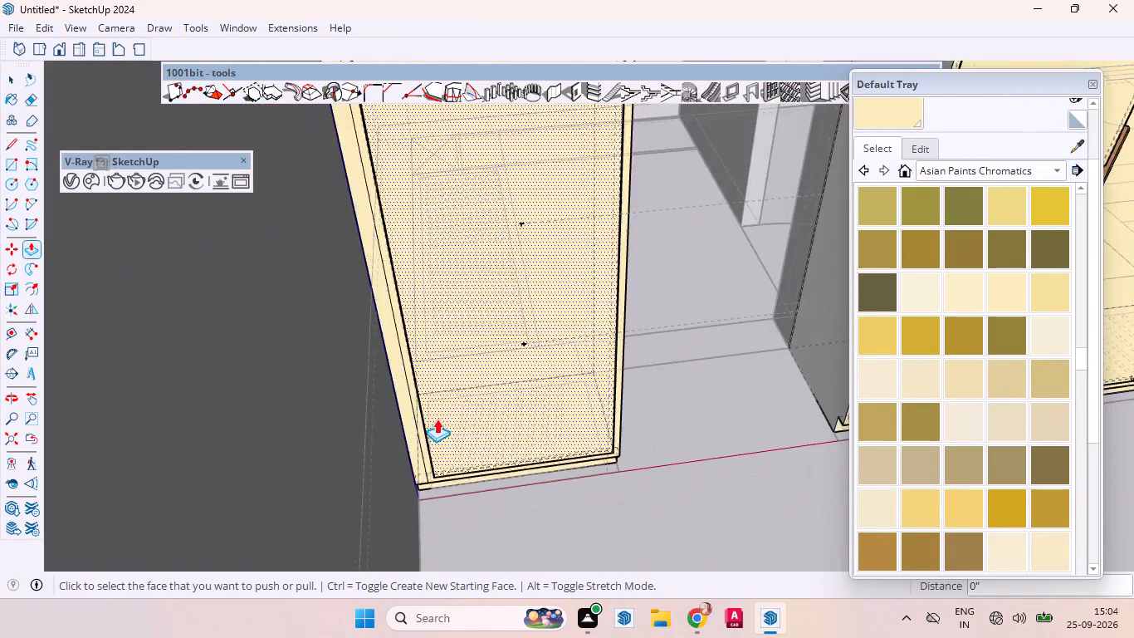
pyautogui.scroll(-10, 437, 419)
pyautogui.scroll(2, 482, 432)
pyautogui.scroll(-3, 482, 433)
pyautogui.press('space')
pyautogui.click(160, 375)
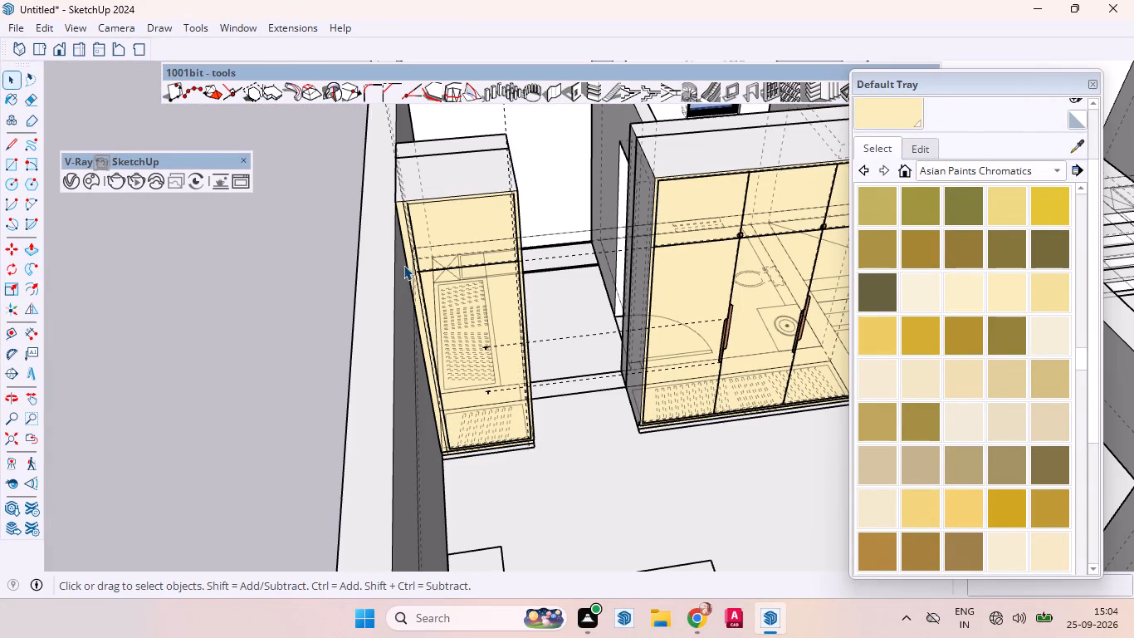
pyautogui.moveTo(570, 375); pyautogui.dragTo(473, 315, button='middle')
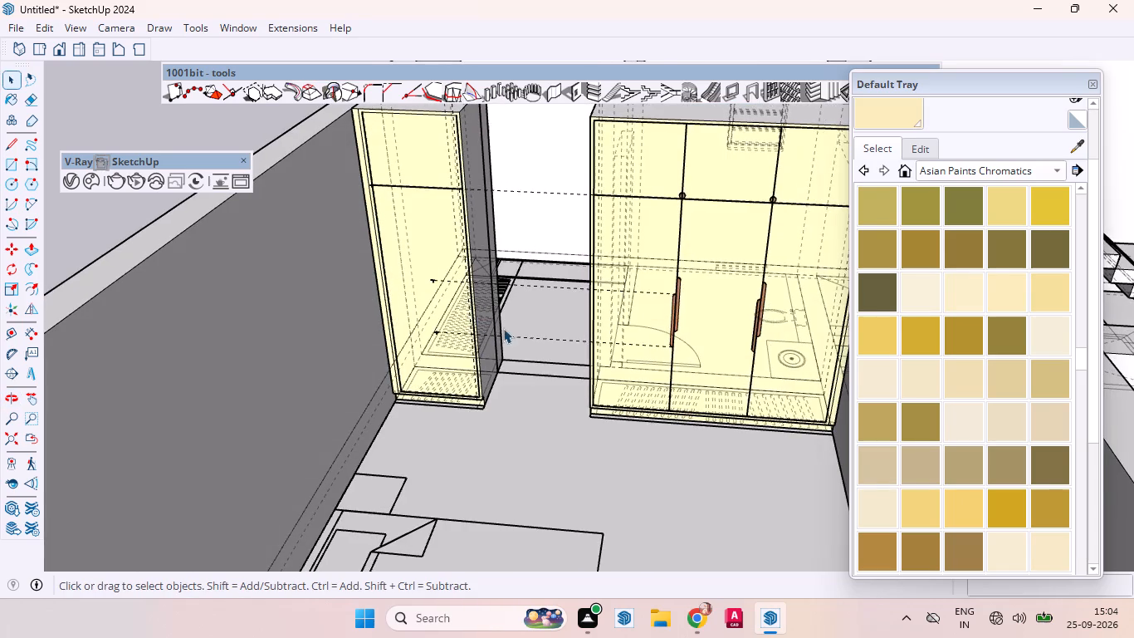
# Place a vertical guide 1 inch in from the shutter gap line on the narrow cabinet's side facing the wide wardrobe.
pyautogui.scroll(1, 442, 290)
pyautogui.scroll(-1, 442, 290)
pyautogui.scroll(17, 442, 290)
pyautogui.scroll(-2, 470, 280)
pyautogui.scroll(7, 470, 280)
pyautogui.moveTo(585, 368); pyautogui.dragTo(590, 383, button='middle')
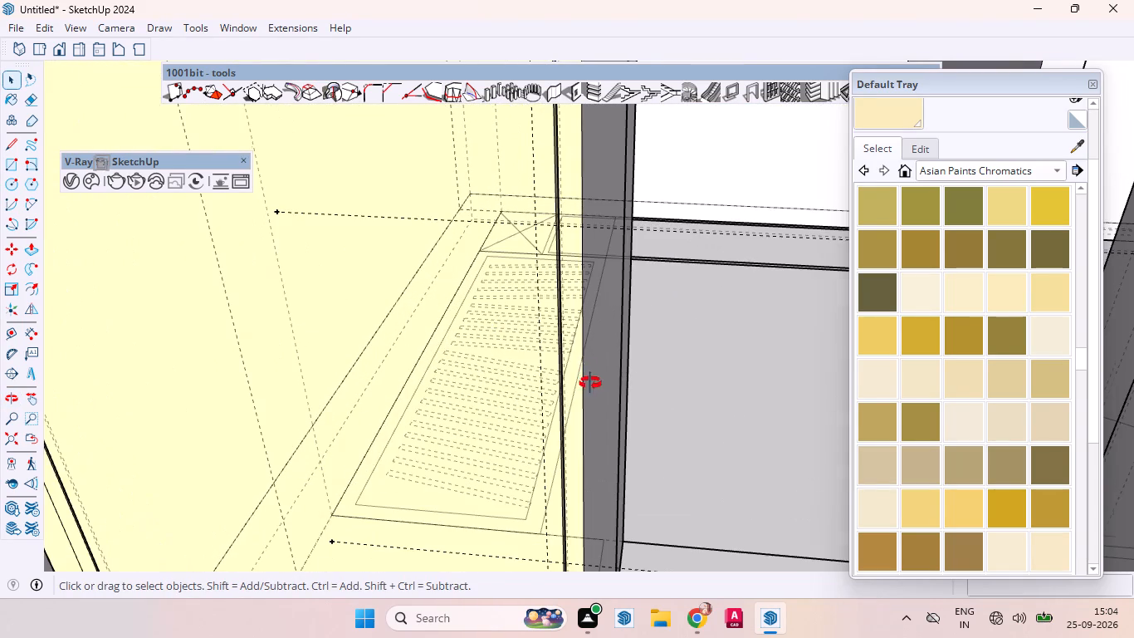
pyautogui.moveTo(590, 383); pyautogui.dragTo(599, 386, button='middle')
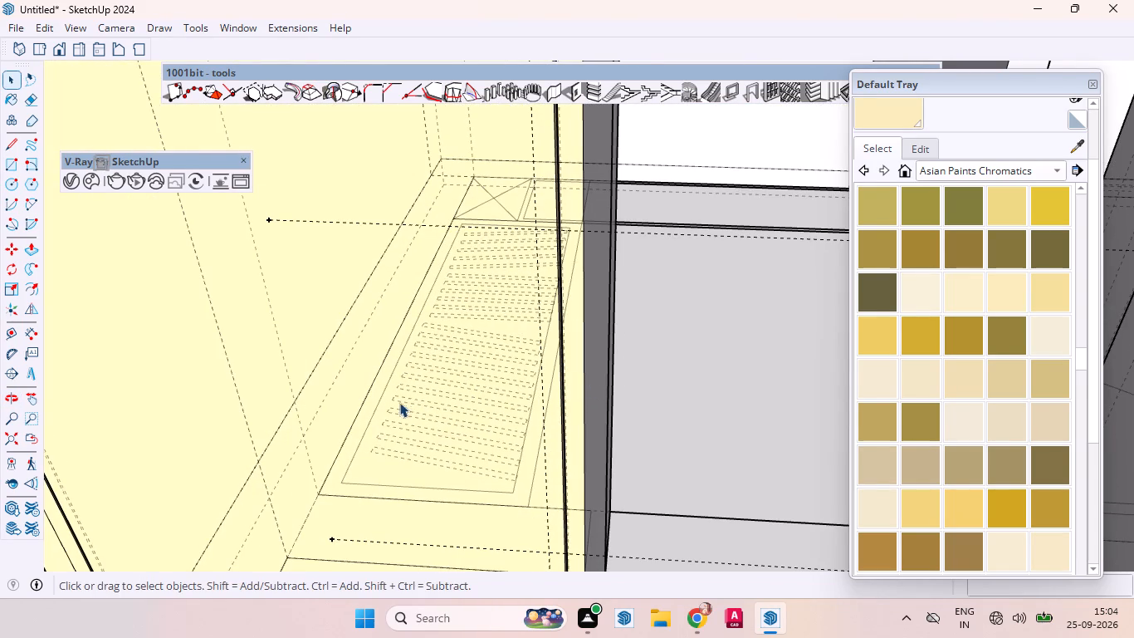
pyautogui.press('t')
pyautogui.scroll(6, 458, 388)
pyautogui.scroll(-2, 463, 393)
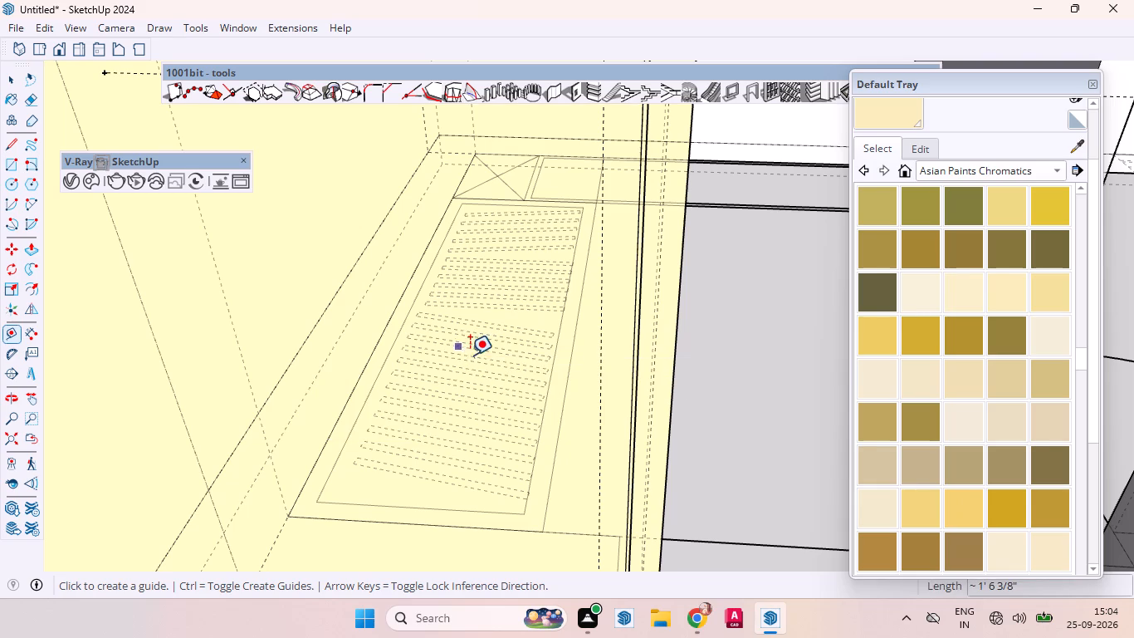
pyautogui.click(628, 376)
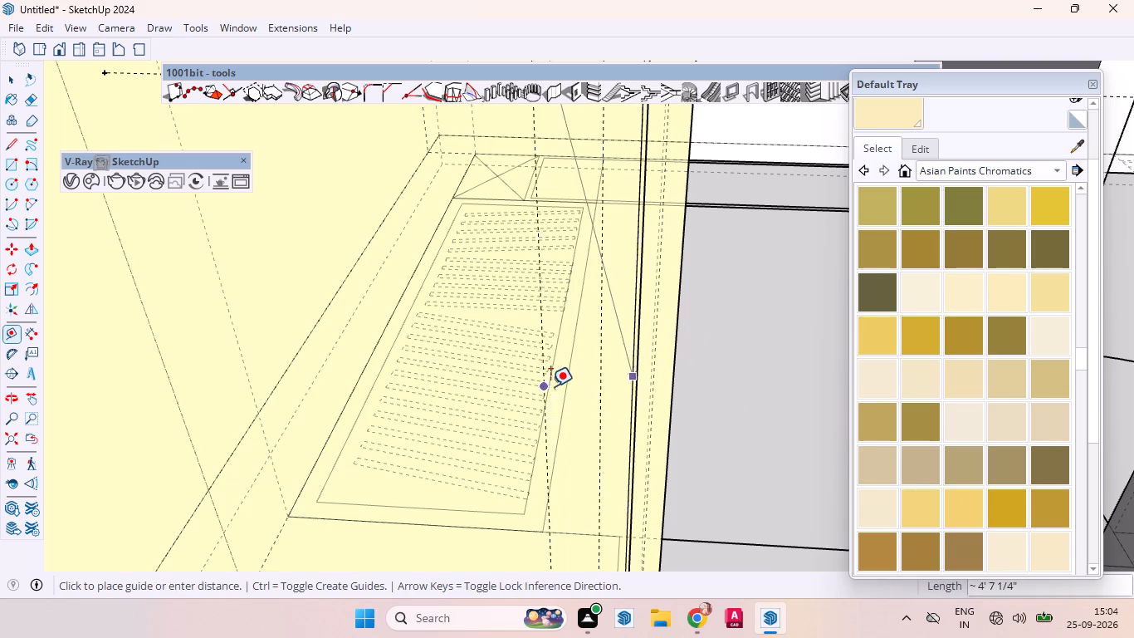
pyautogui.scroll(-3, 580, 367)
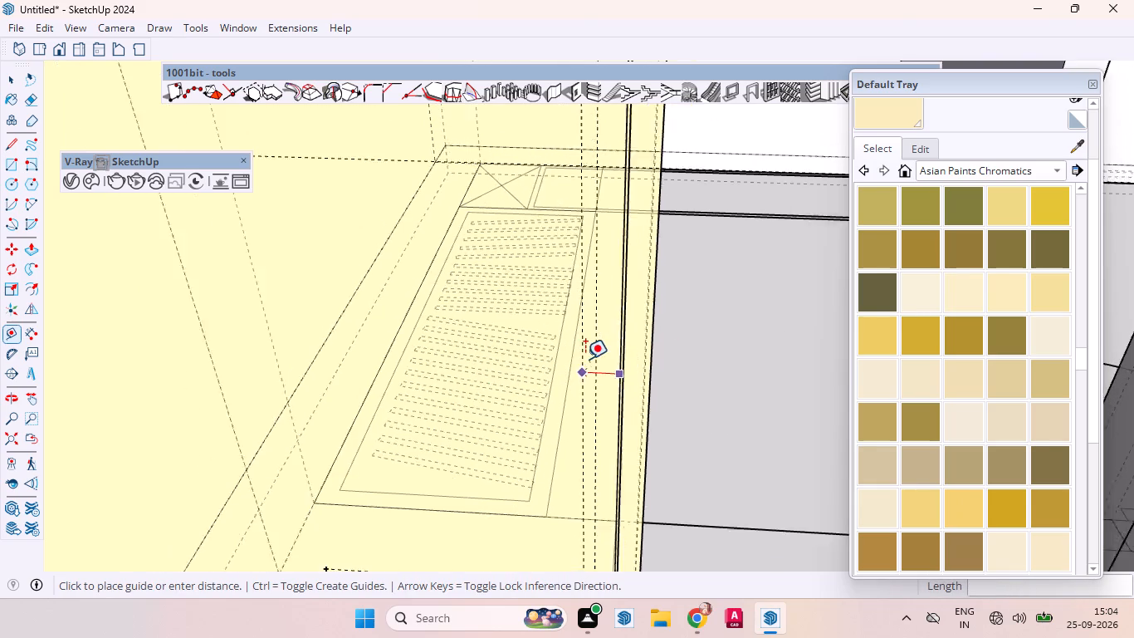
pyautogui.scroll(-5, 585, 359)
pyautogui.scroll(1, 585, 351)
pyautogui.scroll(-6, 585, 351)
pyautogui.press('1')
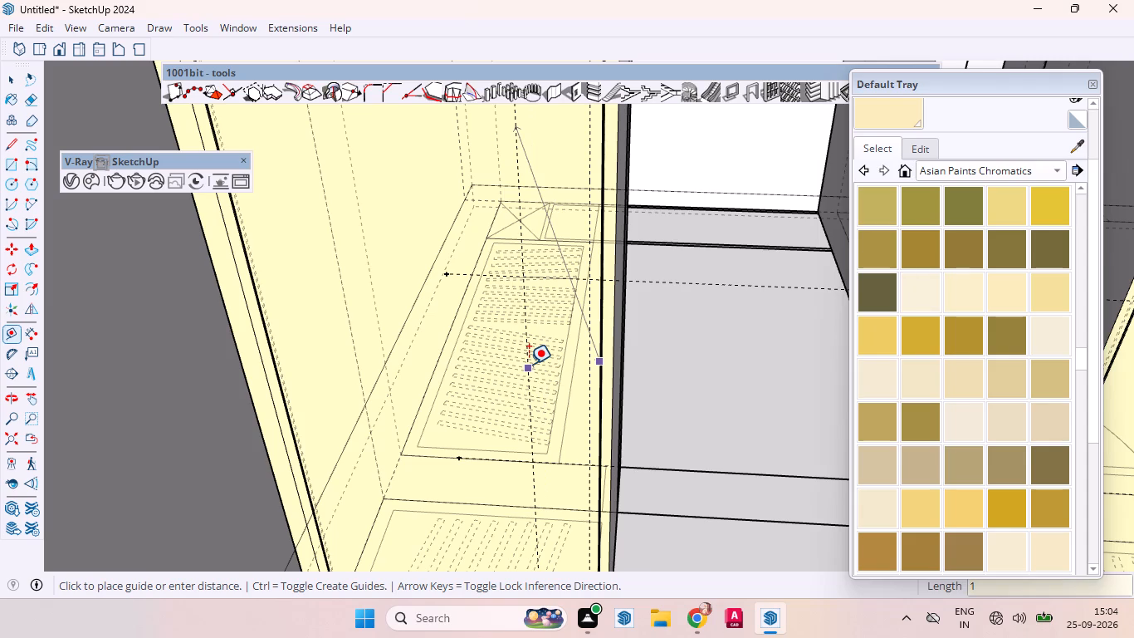
pyautogui.press('Return')
pyautogui.press('space')
pyautogui.scroll(5, 599, 363)
pyautogui.scroll(-3, 600, 363)
pyautogui.scroll(8, 600, 363)
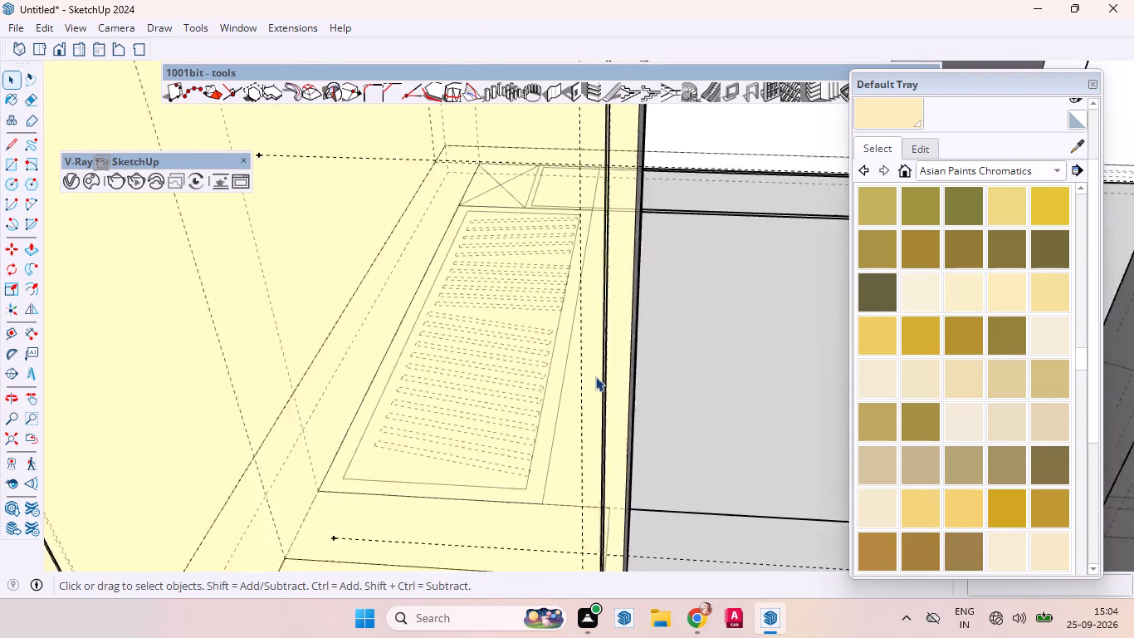
# Place another vertical guide 1 inch in from the narrow cabinet's shutter edge, measured from the gap's inner line.
pyautogui.moveTo(600, 390); pyautogui.dragTo(623, 422, button='middle')
pyautogui.scroll(5, 604, 405)
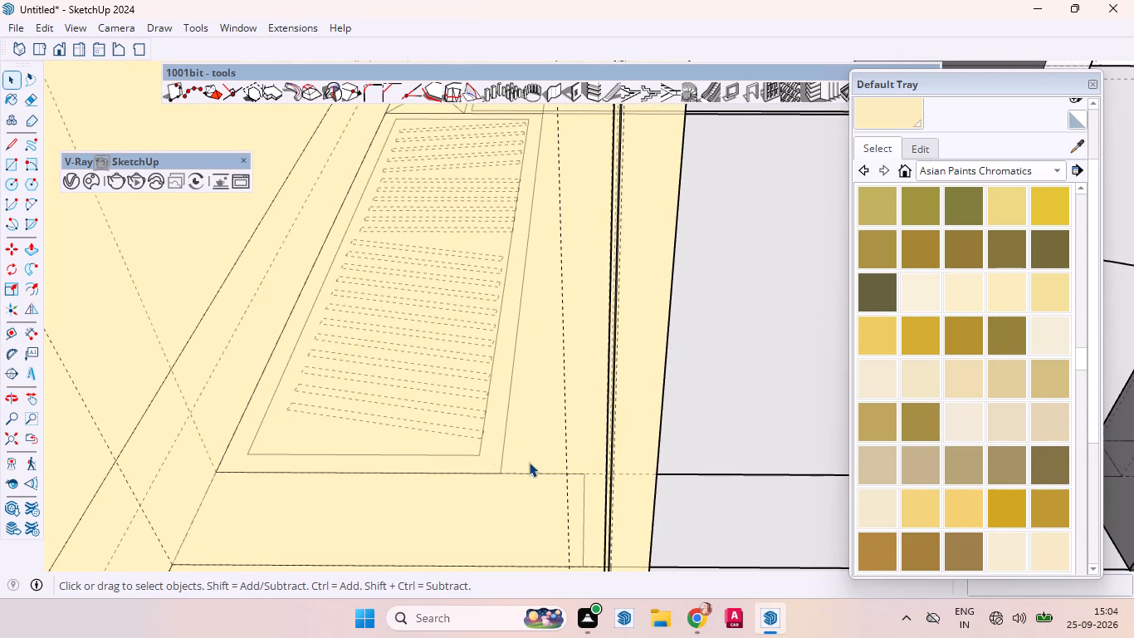
pyautogui.press('t')
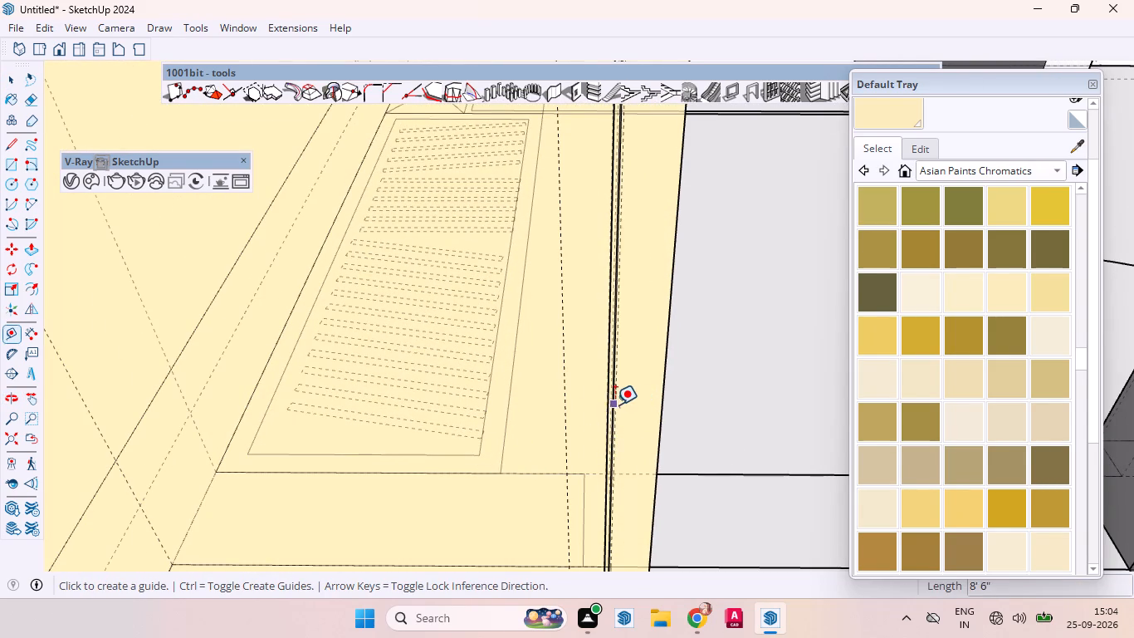
pyautogui.click(604, 405)
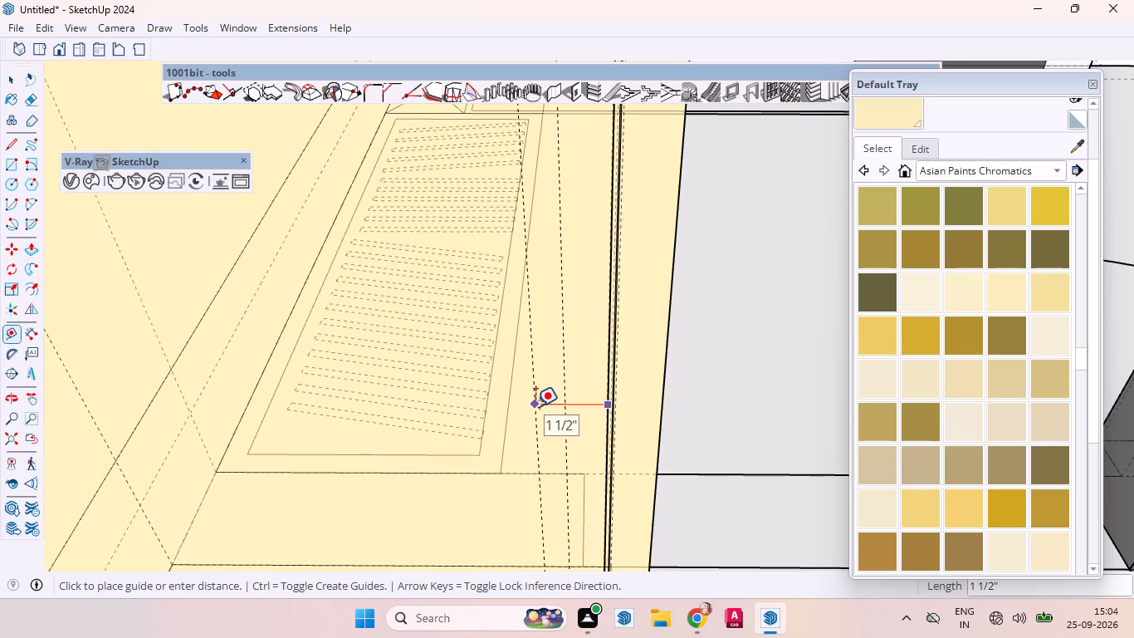
pyautogui.press('1')
pyautogui.press('Return')
pyautogui.press('space')
# Draw a 1' 8 1/16" by 1" handle rectangle on the narrow cabinet's lower shutter, from its edge to the vertical guide between the horizontal guides.
pyautogui.scroll(-2, 534, 382)
pyautogui.scroll(1, 534, 382)
pyautogui.scroll(-6, 534, 381)
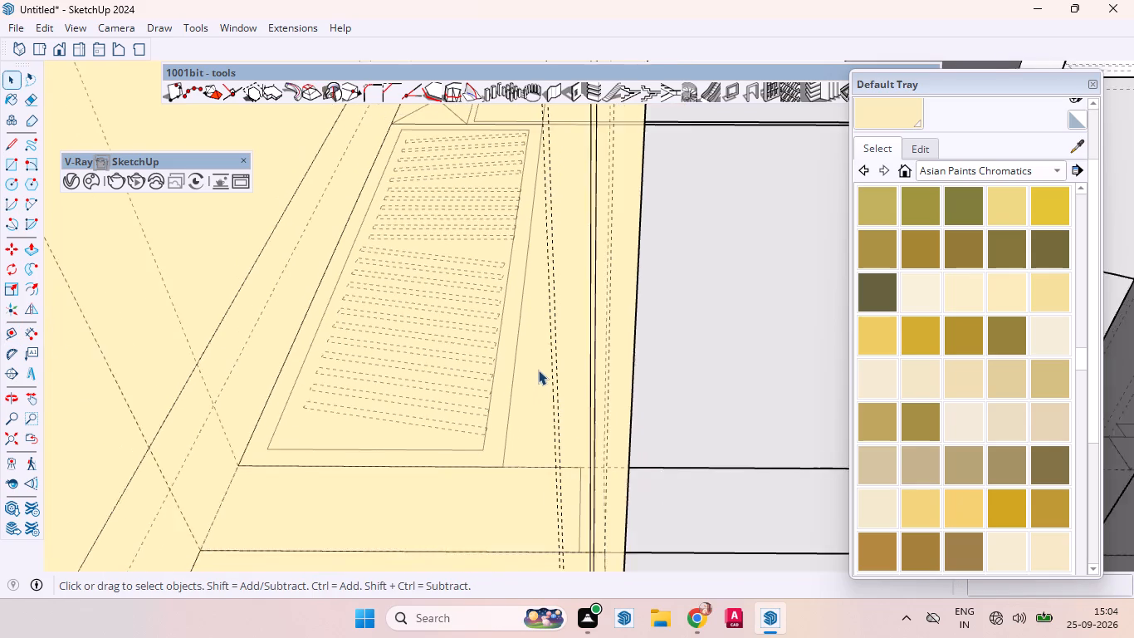
pyautogui.scroll(-7, 597, 387)
pyautogui.moveTo(593, 464); pyautogui.dragTo(591, 451, button='middle')
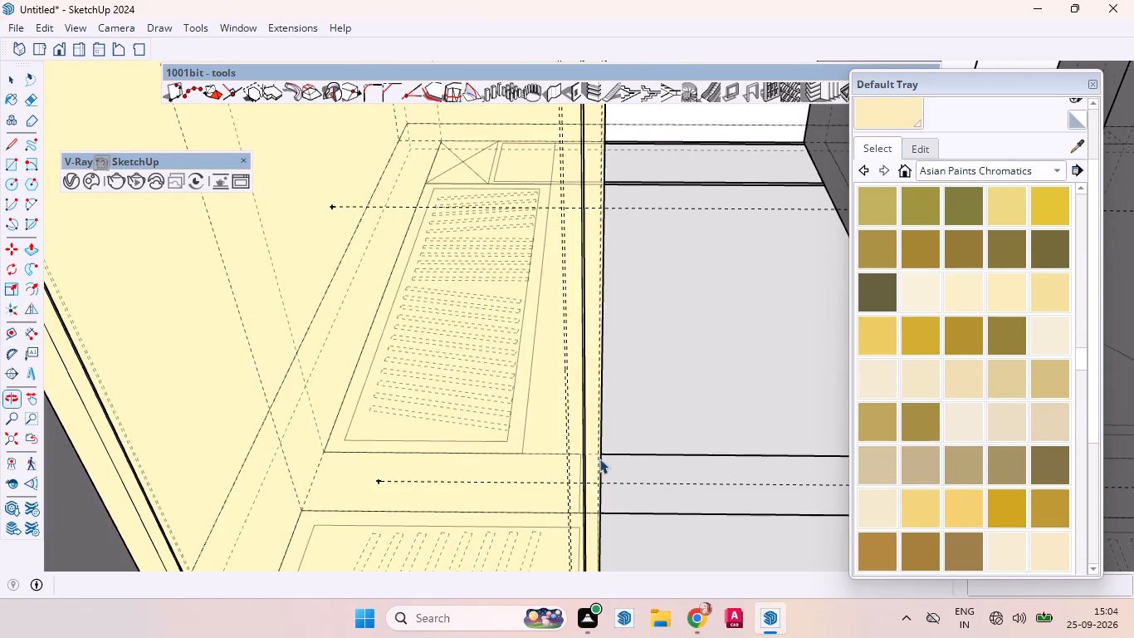
pyautogui.click(479, 390)
pyautogui.click(517, 386)
pyautogui.click(507, 387)
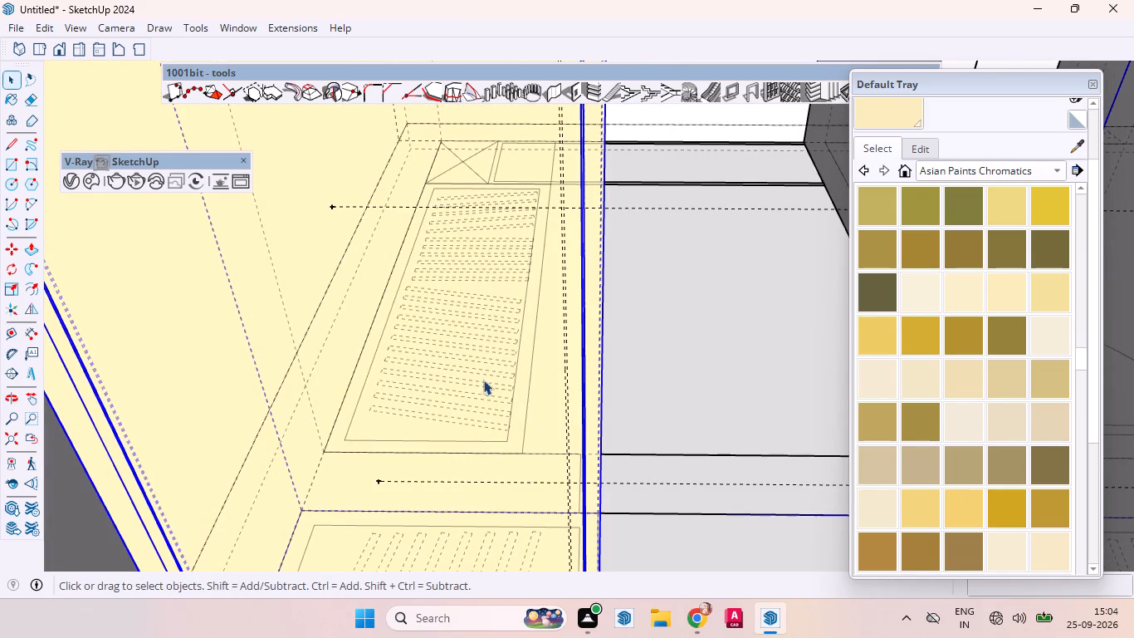
pyautogui.doubleClick(462, 373)
pyautogui.click(462, 374)
pyautogui.press('r')
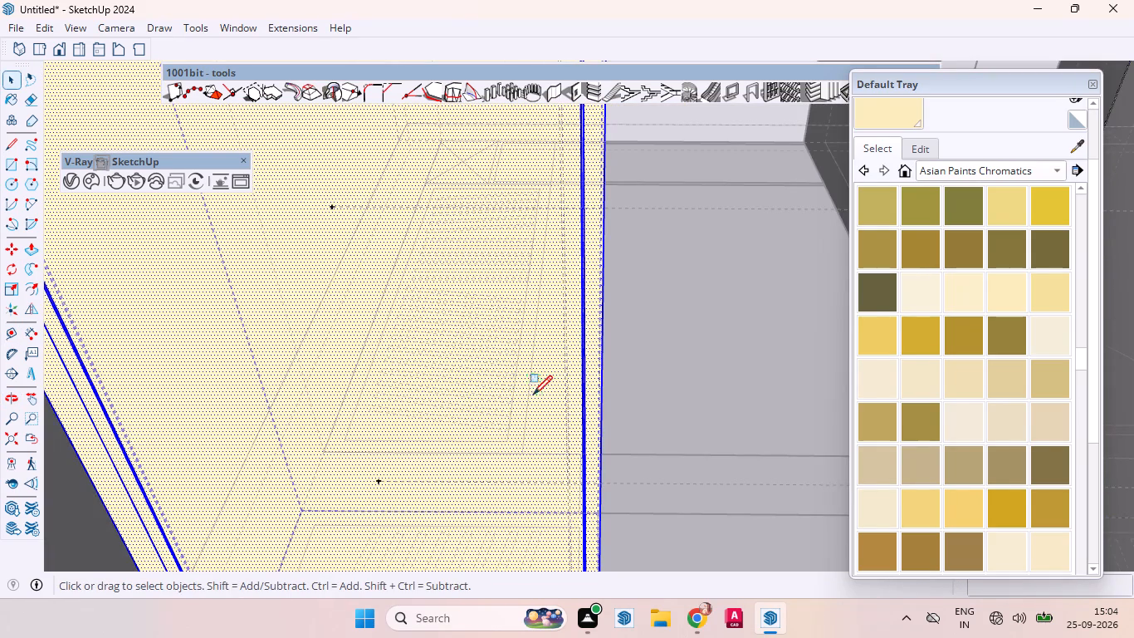
pyautogui.scroll(8, 561, 251)
pyautogui.scroll(-1, 562, 211)
pyautogui.scroll(3, 569, 209)
pyautogui.scroll(-1, 571, 208)
pyautogui.scroll(2, 573, 207)
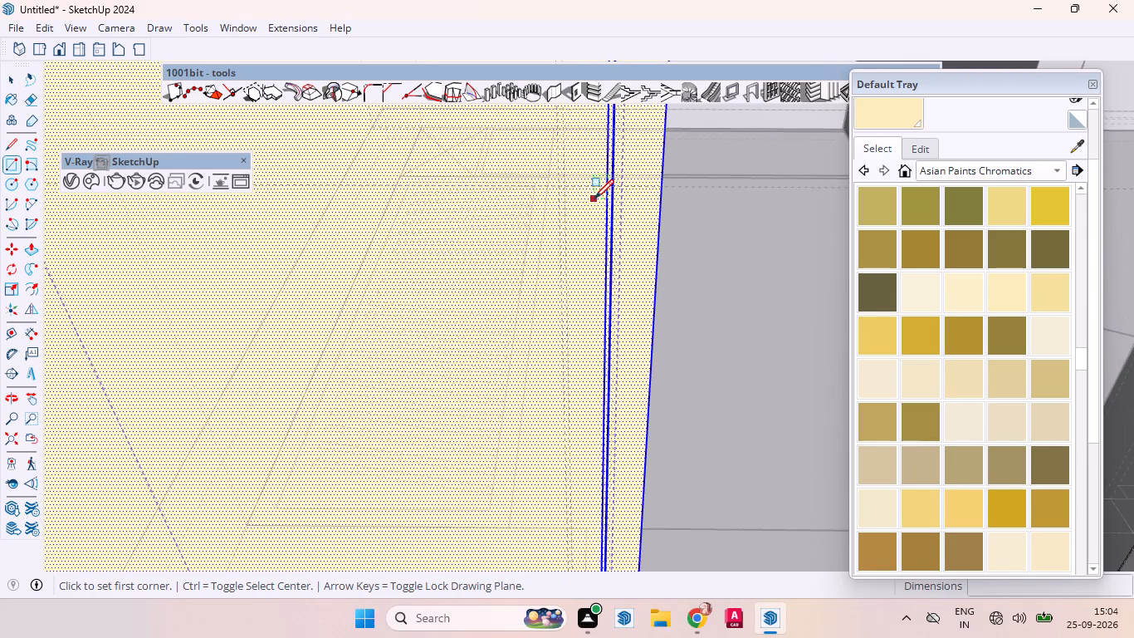
pyautogui.click(604, 186)
pyautogui.scroll(-2, 569, 227)
pyautogui.scroll(1, 569, 227)
pyautogui.scroll(-2, 569, 225)
pyautogui.scroll(1, 566, 223)
pyautogui.scroll(-3, 566, 223)
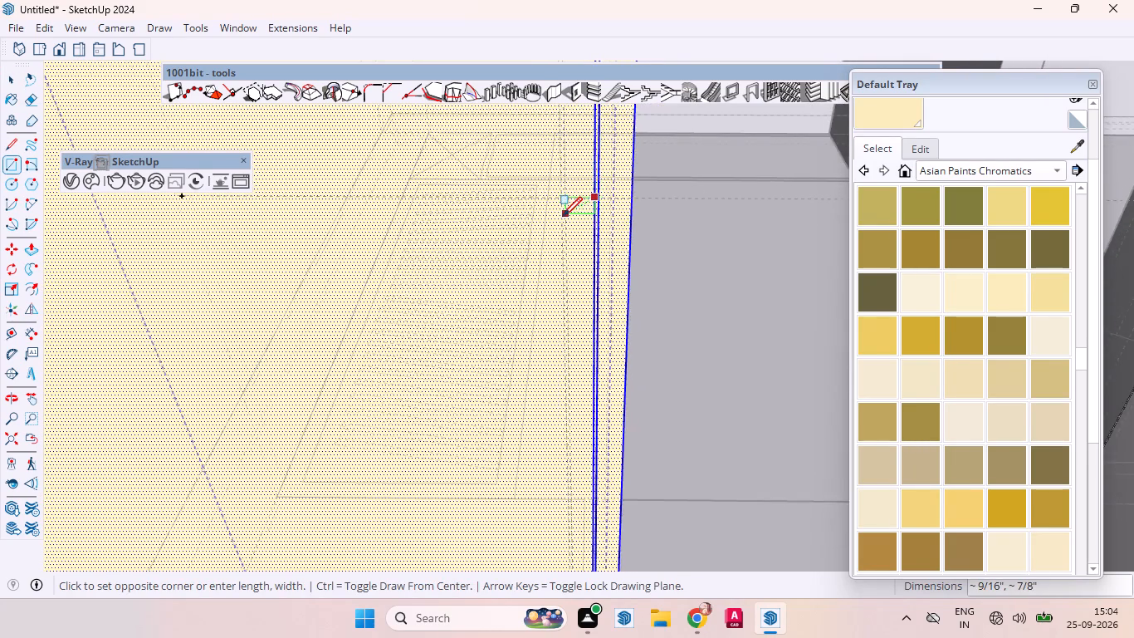
pyautogui.scroll(-2, 563, 216)
pyautogui.scroll(1, 564, 216)
pyautogui.scroll(-1, 565, 216)
pyautogui.scroll(1, 565, 216)
pyautogui.scroll(-7, 565, 216)
pyautogui.scroll(7, 574, 482)
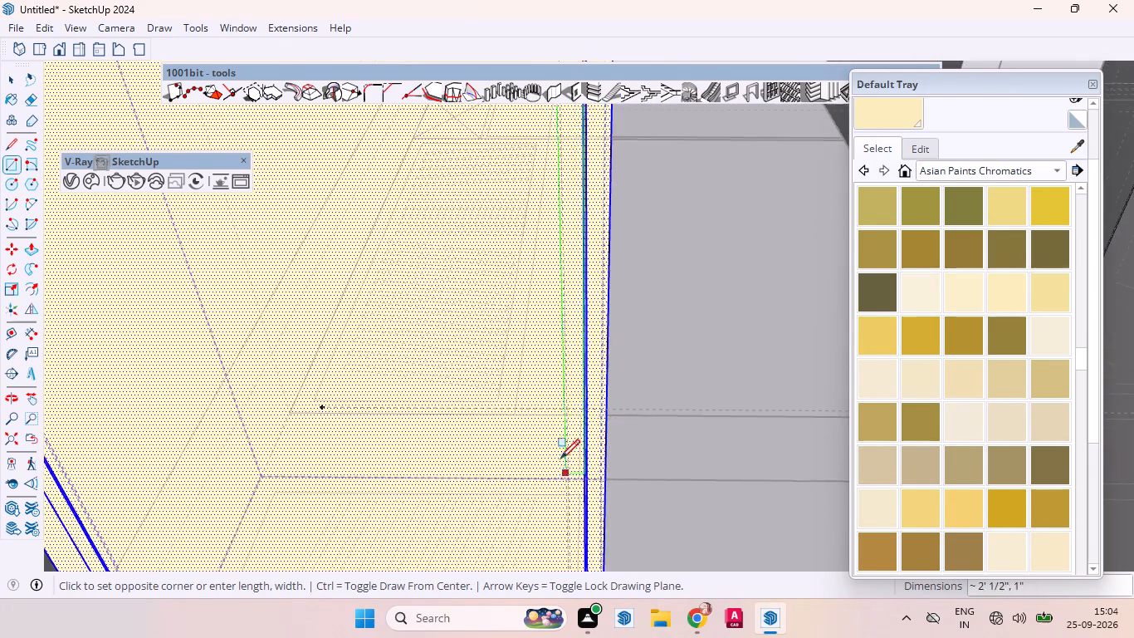
pyautogui.scroll(9, 560, 459)
pyautogui.scroll(14, 567, 351)
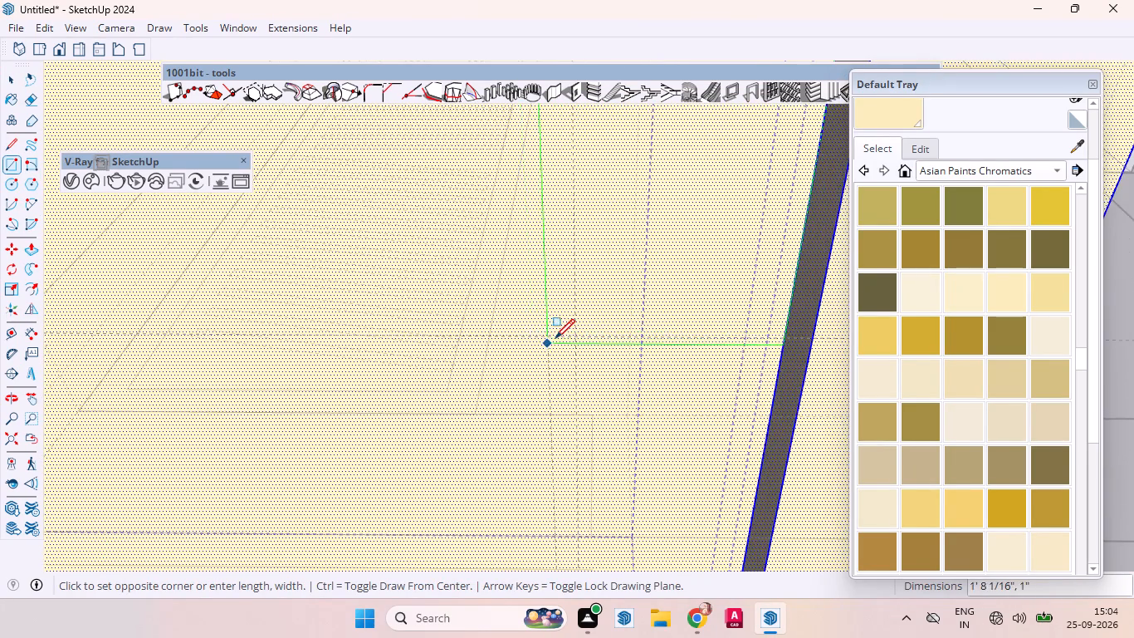
pyautogui.click(548, 338)
pyautogui.press('space')
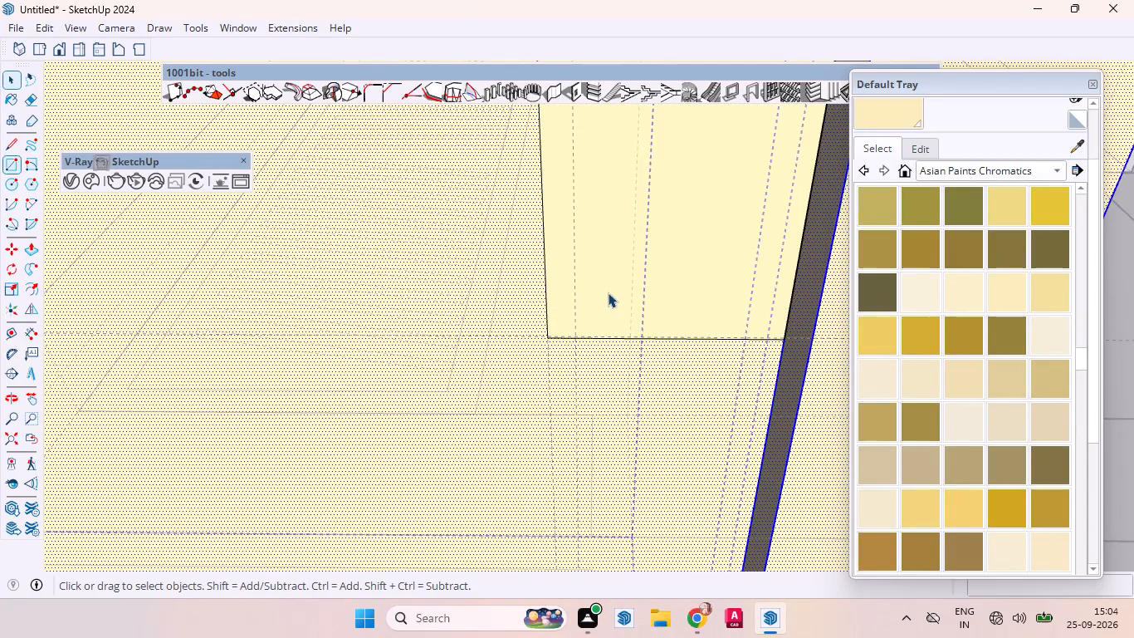
# Copy the handle rectangle's bottom edge 1 inch upward.
pyautogui.scroll(-12, 606, 346)
pyautogui.scroll(1, 618, 395)
pyautogui.scroll(-2, 618, 395)
pyautogui.scroll(2, 618, 395)
pyautogui.scroll(-4, 618, 395)
pyautogui.scroll(1, 616, 361)
pyautogui.scroll(-1, 616, 361)
pyautogui.scroll(3, 616, 361)
pyautogui.scroll(-1, 615, 361)
pyautogui.scroll(8, 615, 361)
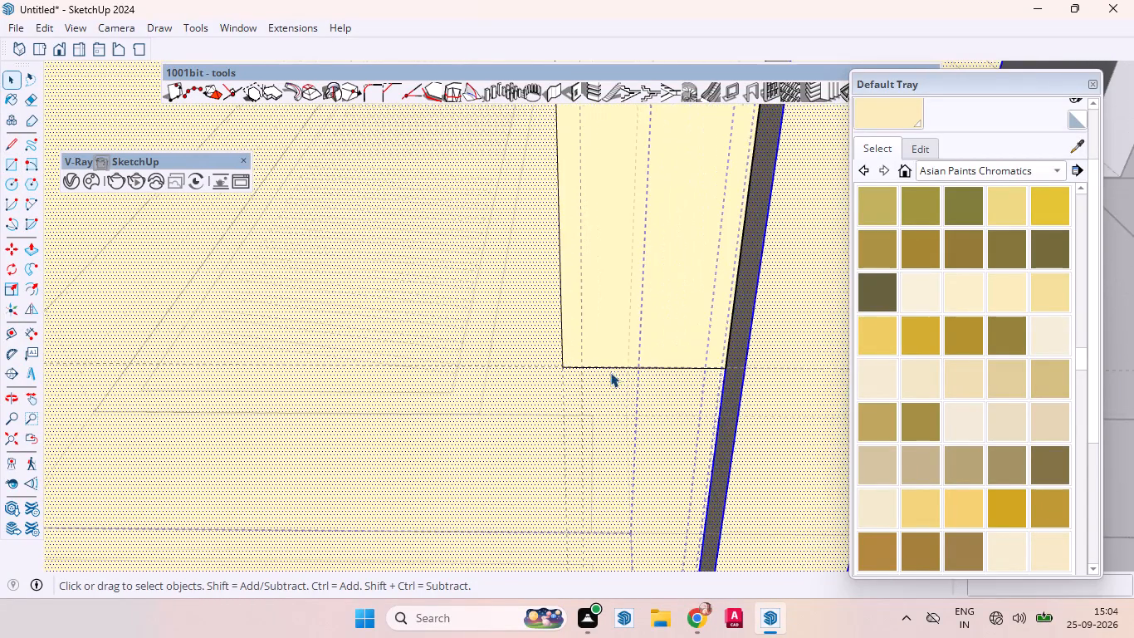
pyautogui.scroll(-4, 641, 370)
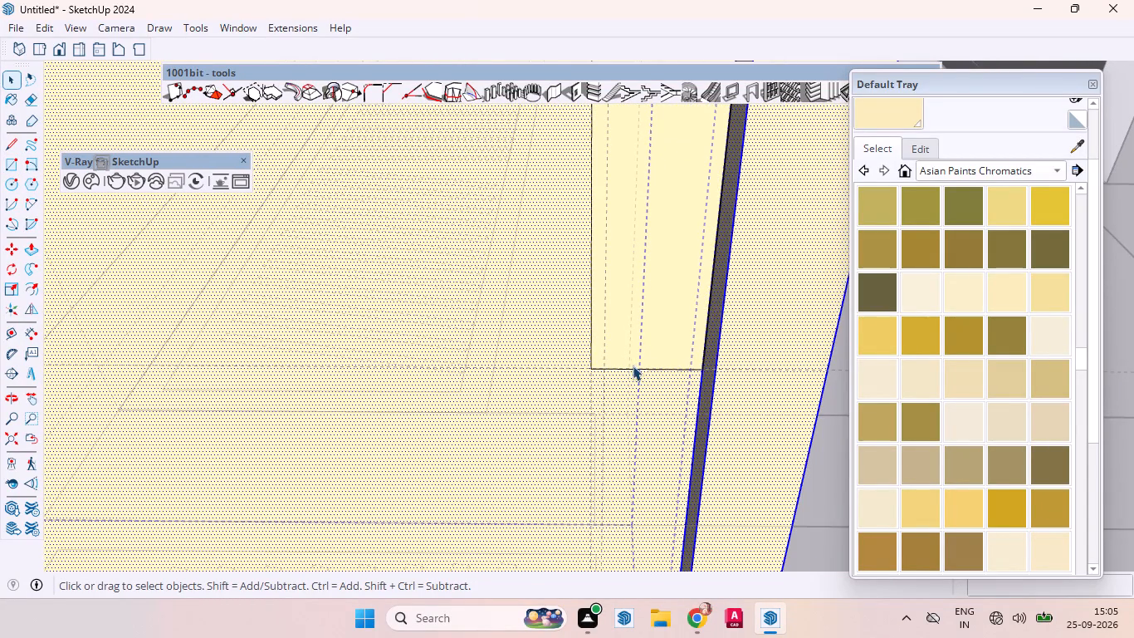
pyautogui.click(632, 367)
pyautogui.press('m')
pyautogui.scroll(-1, 692, 359)
pyautogui.scroll(9, 692, 359)
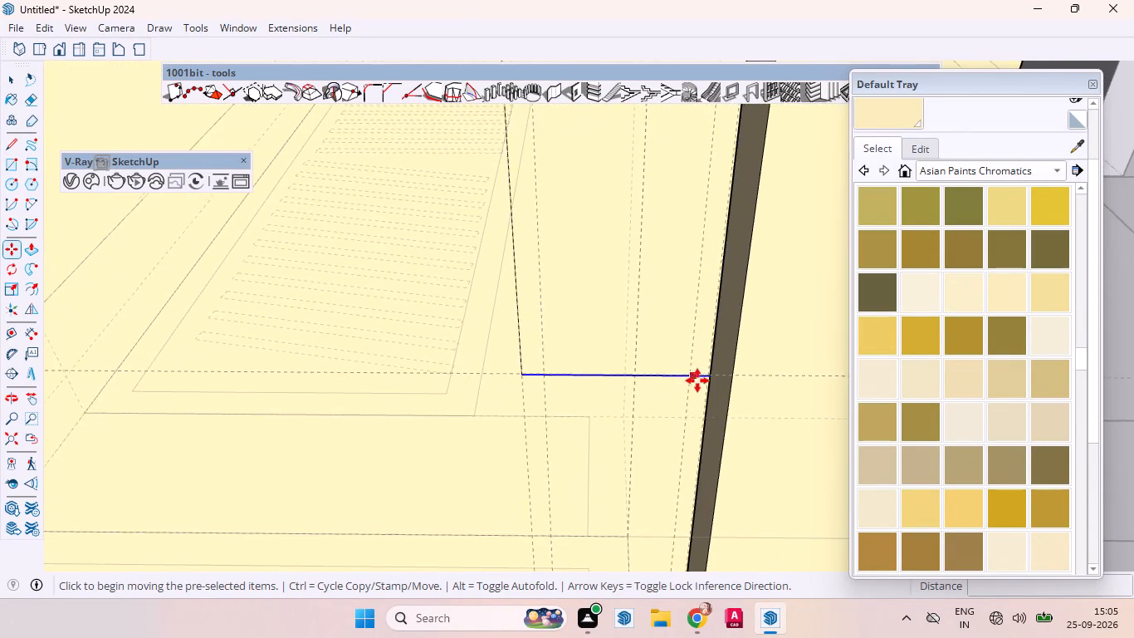
pyautogui.scroll(1, 697, 380)
pyautogui.scroll(-1, 699, 380)
pyautogui.scroll(1, 700, 379)
pyautogui.click(714, 375)
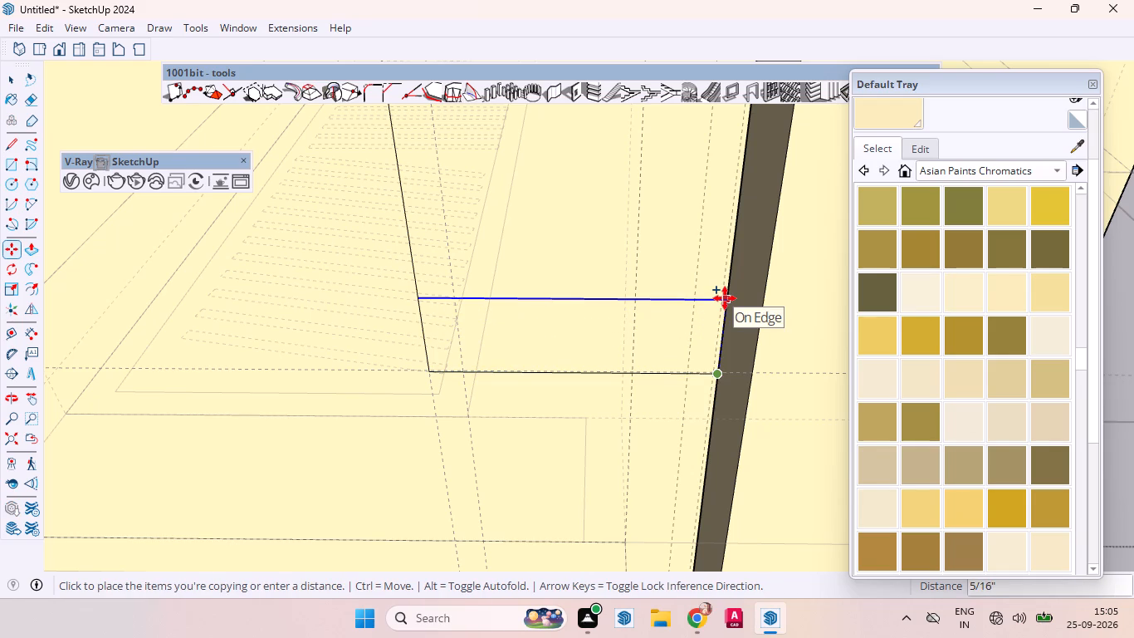
pyautogui.press('1')
pyautogui.press('Return')
pyautogui.scroll(-2, 694, 374)
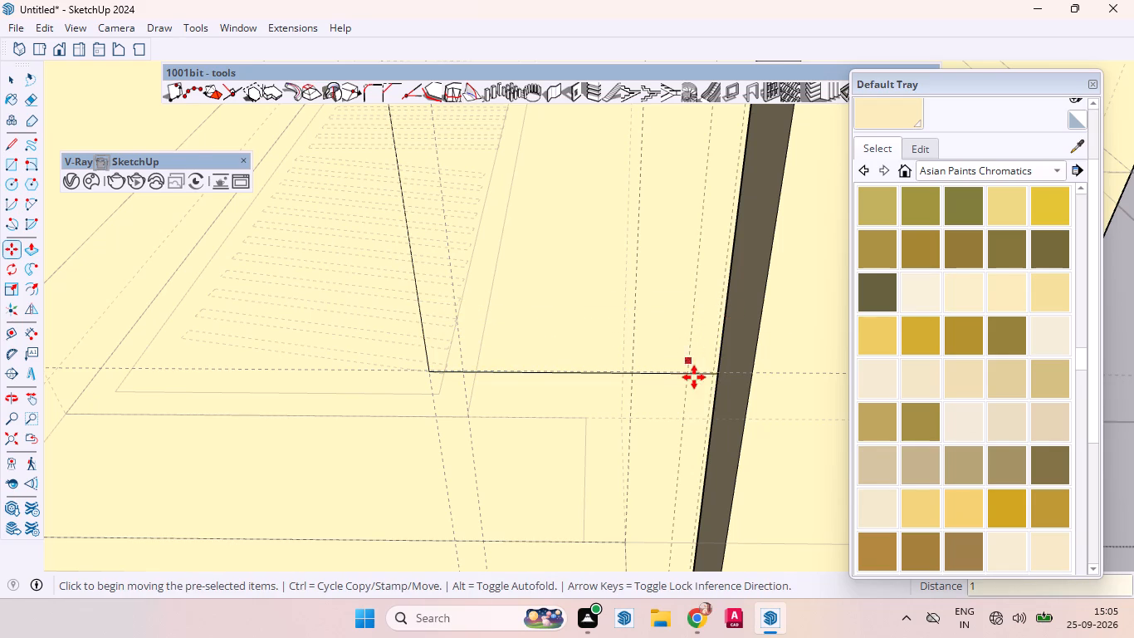
pyautogui.scroll(-12, 694, 377)
pyautogui.scroll(1, 559, 379)
pyautogui.scroll(-6, 558, 379)
pyautogui.scroll(1, 506, 371)
pyautogui.scroll(-2, 506, 371)
pyautogui.scroll(1, 506, 371)
pyautogui.scroll(-7, 506, 371)
pyautogui.press('space')
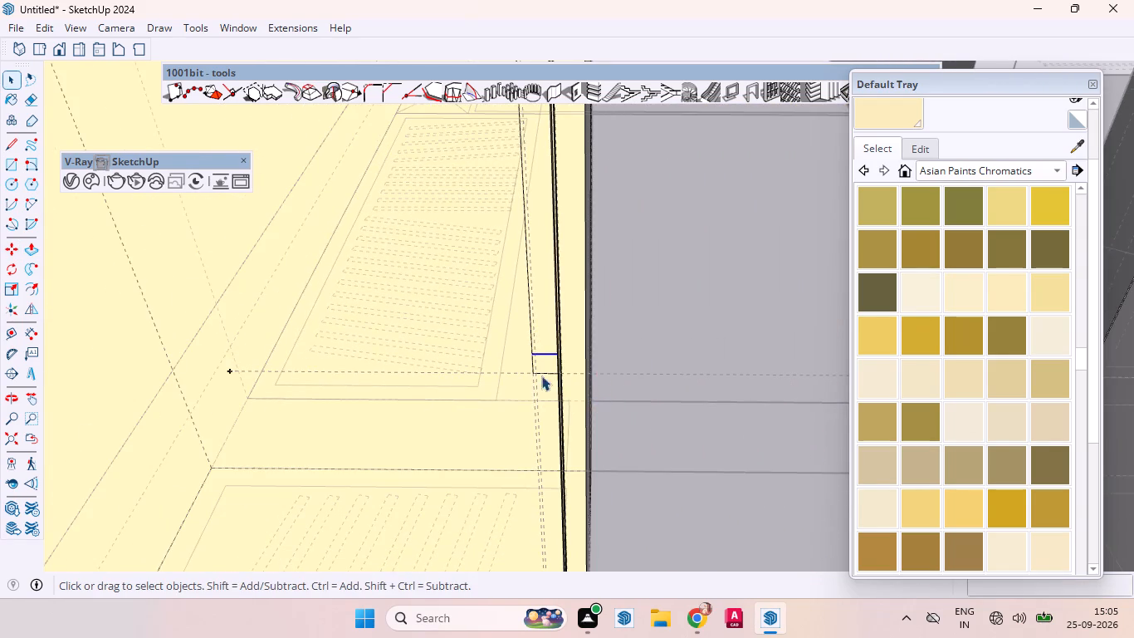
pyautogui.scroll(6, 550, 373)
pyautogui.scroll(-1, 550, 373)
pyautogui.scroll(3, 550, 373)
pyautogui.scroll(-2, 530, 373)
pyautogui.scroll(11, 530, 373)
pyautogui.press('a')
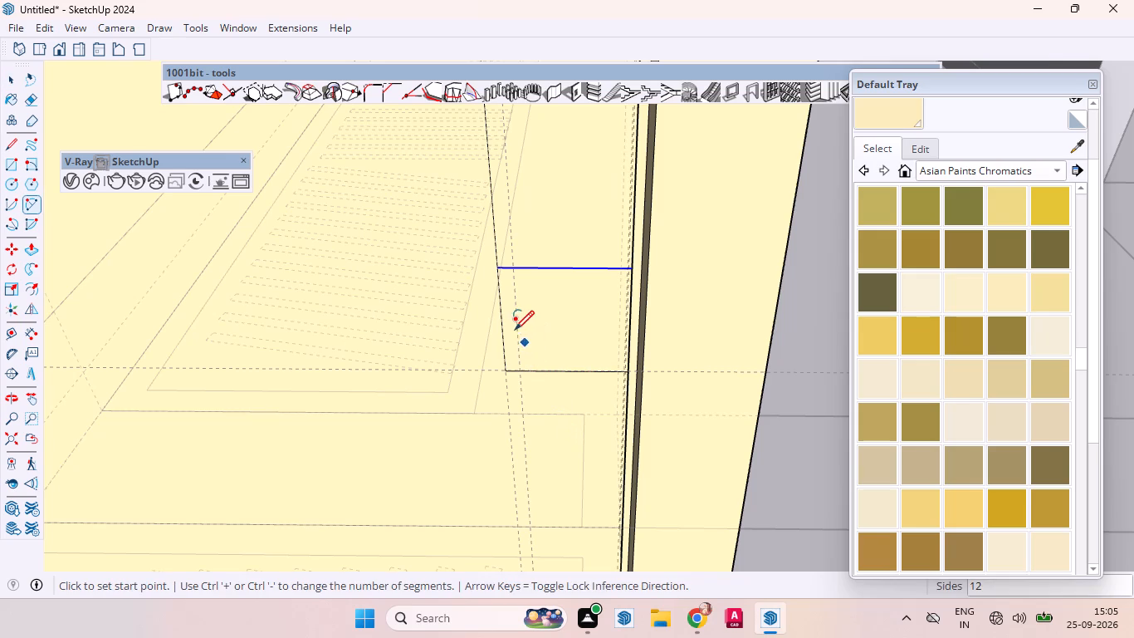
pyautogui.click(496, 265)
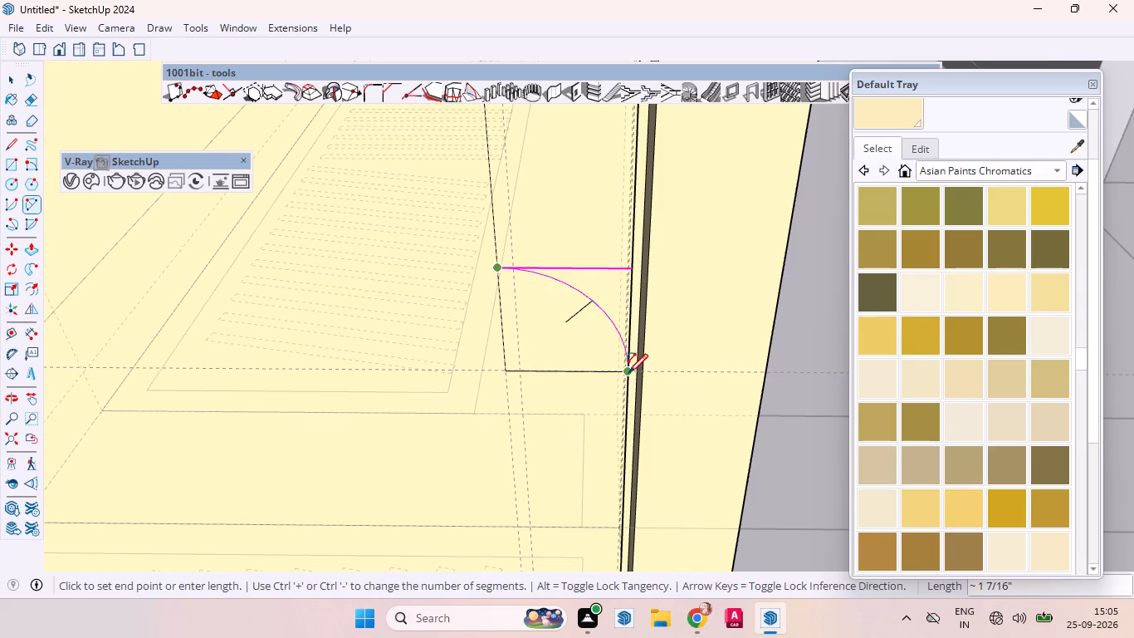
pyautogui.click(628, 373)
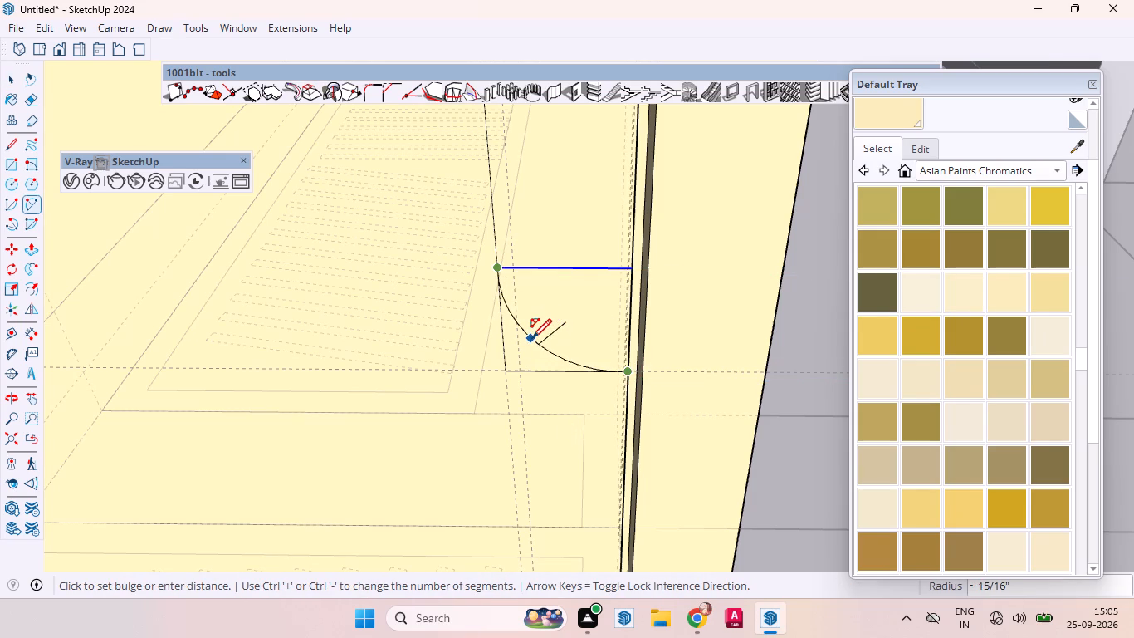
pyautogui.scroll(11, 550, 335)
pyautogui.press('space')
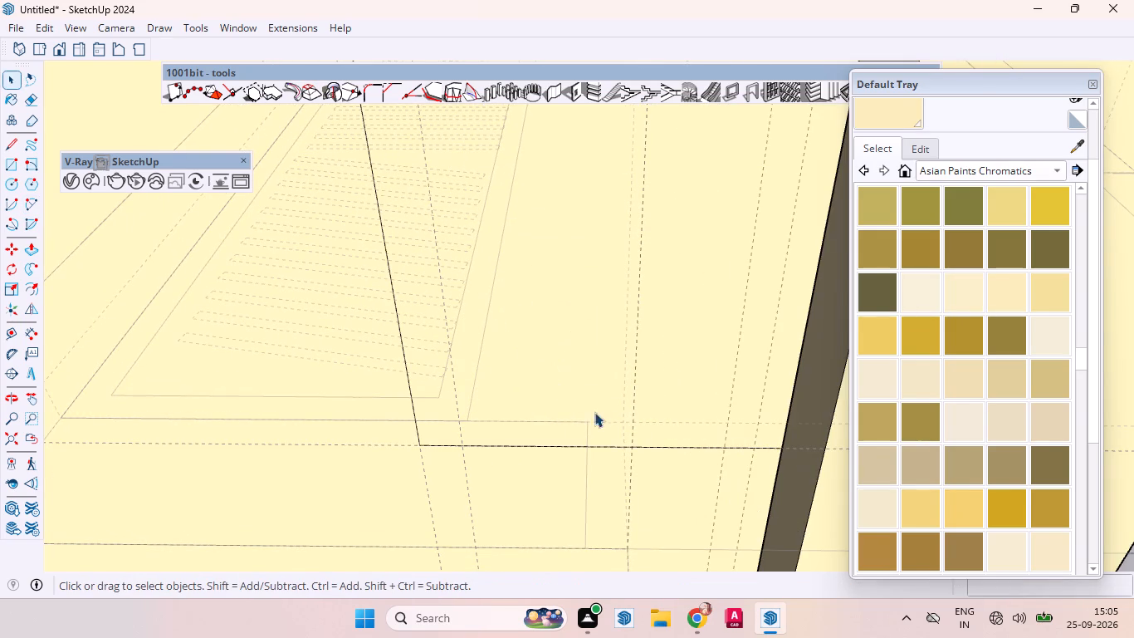
# Draw an arc with about a 1/4" bulge at the handle's lower end, from its bottom shutter-edge corner to the copied line's inner end.
pyautogui.press('a')
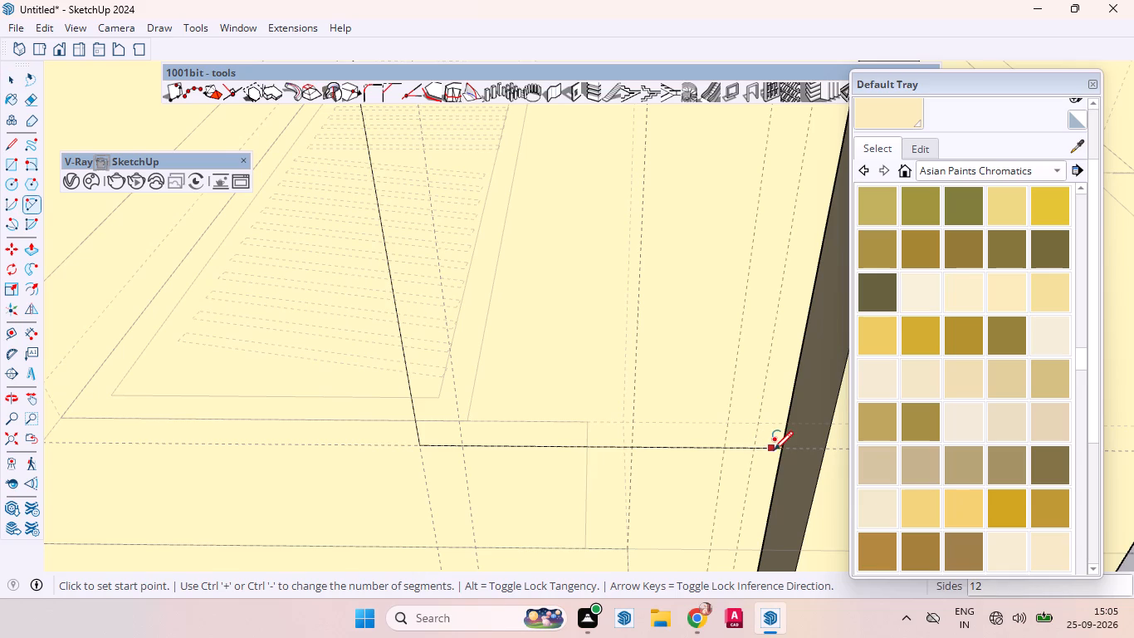
pyautogui.click(764, 442)
pyautogui.scroll(-4, 613, 312)
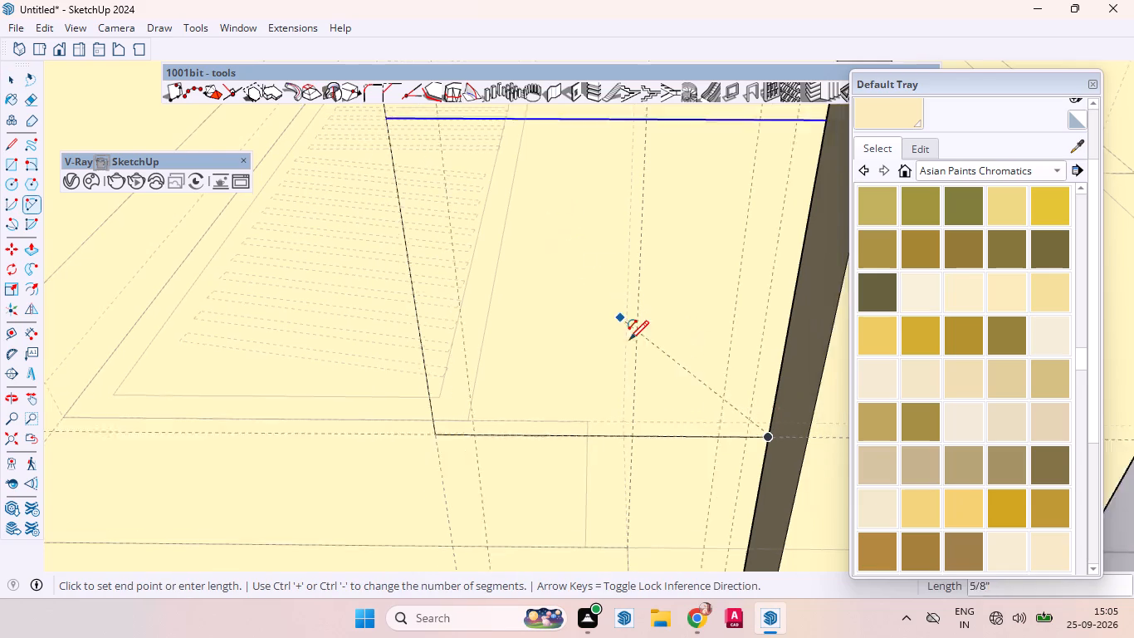
pyautogui.scroll(-1, 629, 340)
pyautogui.click(471, 183)
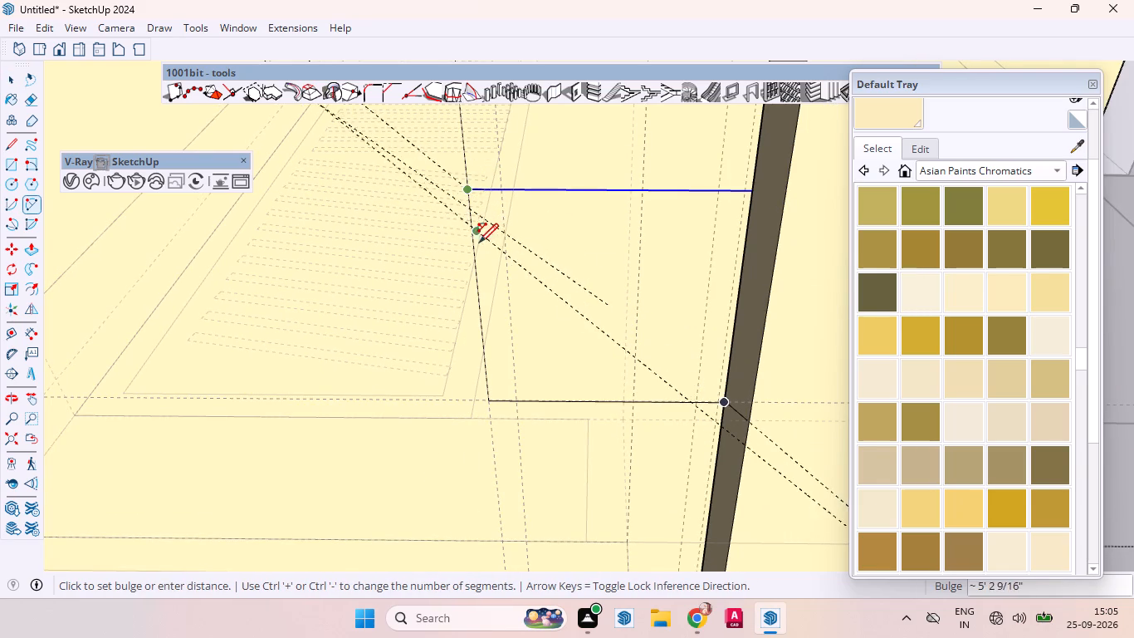
pyautogui.click(525, 318)
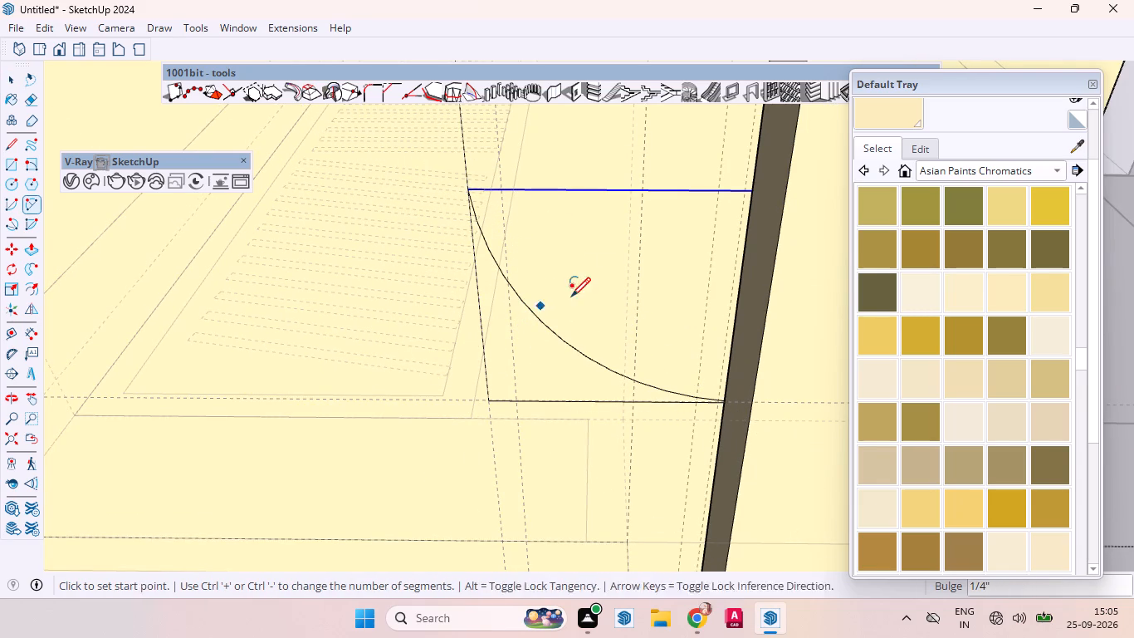
# Delete the copied line across the handle's lower end, above the arc.
pyautogui.press('space')
pyautogui.click(580, 294)
pyautogui.scroll(-7, 602, 344)
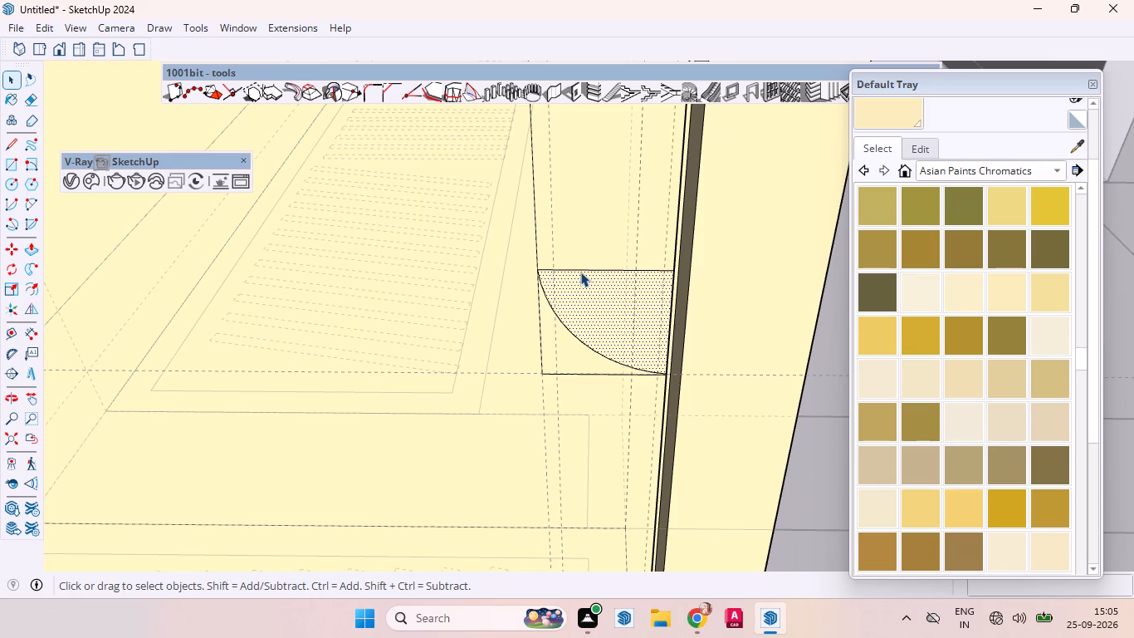
pyautogui.click(580, 272)
pyautogui.press('Delete')
# Copy the handle rectangle's top edge 1 inch downward.
pyautogui.scroll(1, 628, 340)
pyautogui.scroll(-2, 632, 343)
pyautogui.scroll(1, 633, 349)
pyautogui.scroll(-2, 633, 351)
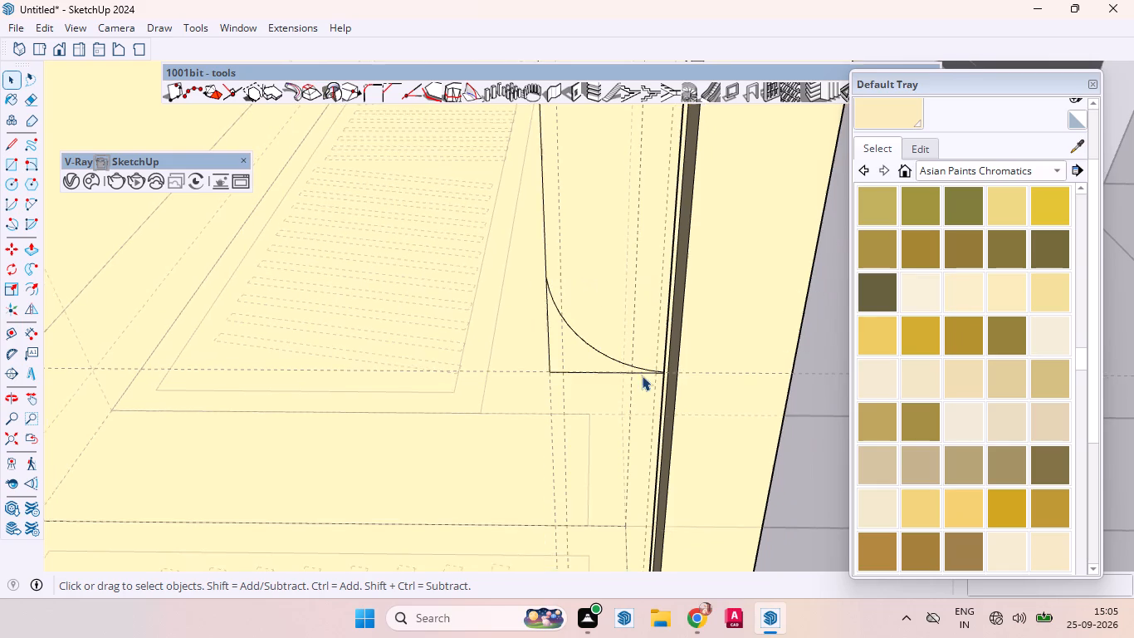
pyautogui.scroll(-7, 642, 375)
pyautogui.scroll(1, 623, 405)
pyautogui.scroll(-13, 623, 405)
pyautogui.scroll(2, 633, 444)
pyautogui.scroll(-1, 633, 444)
pyautogui.scroll(2, 633, 452)
pyautogui.scroll(-8, 633, 452)
pyautogui.scroll(1, 633, 472)
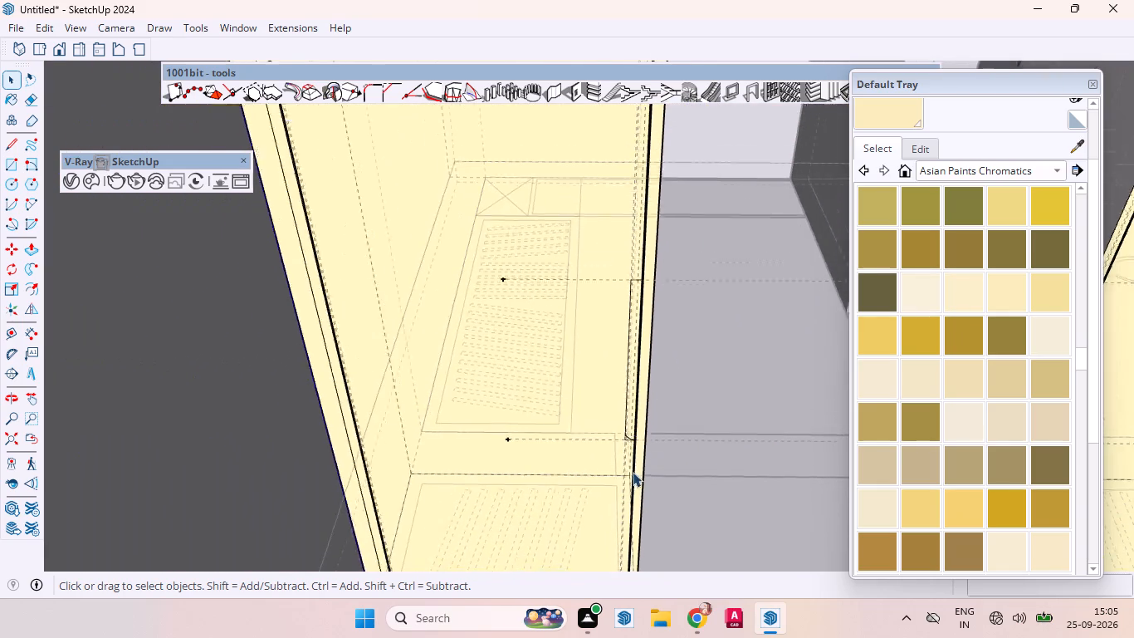
pyautogui.scroll(10, 631, 251)
pyautogui.scroll(-3, 637, 251)
pyautogui.scroll(13, 637, 251)
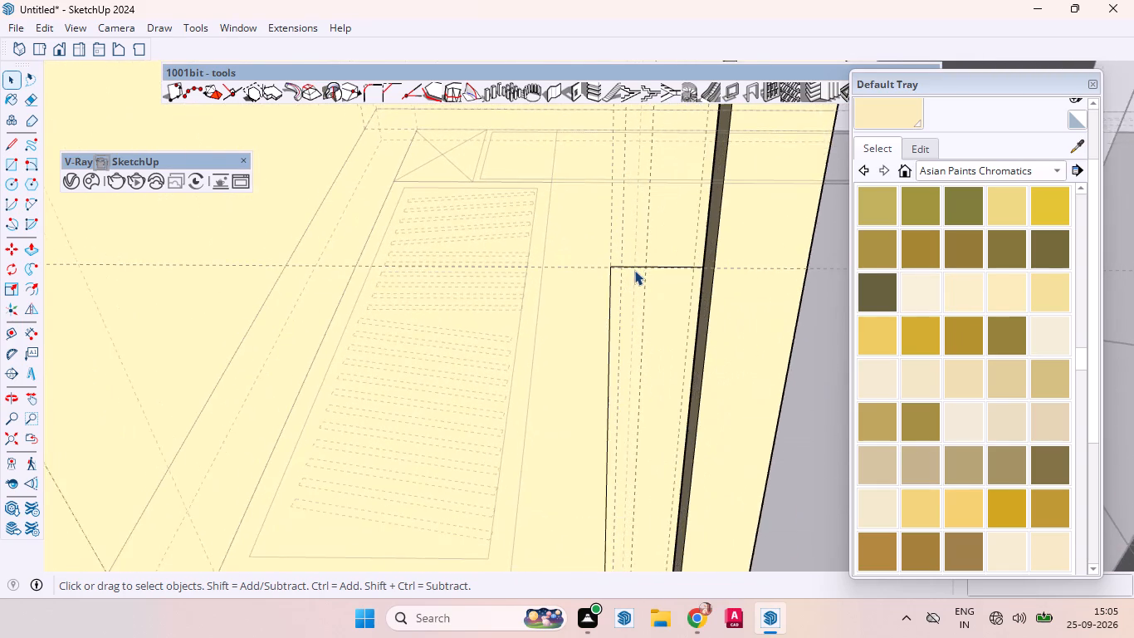
pyautogui.click(638, 263)
pyautogui.click(639, 267)
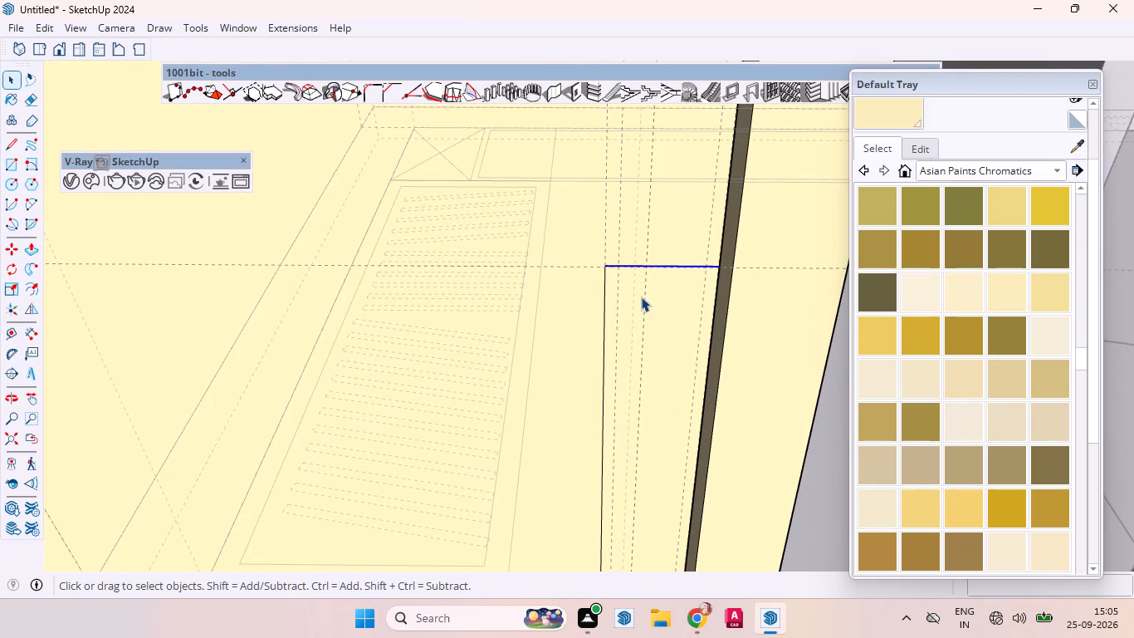
pyautogui.press('m')
pyautogui.scroll(16, 633, 289)
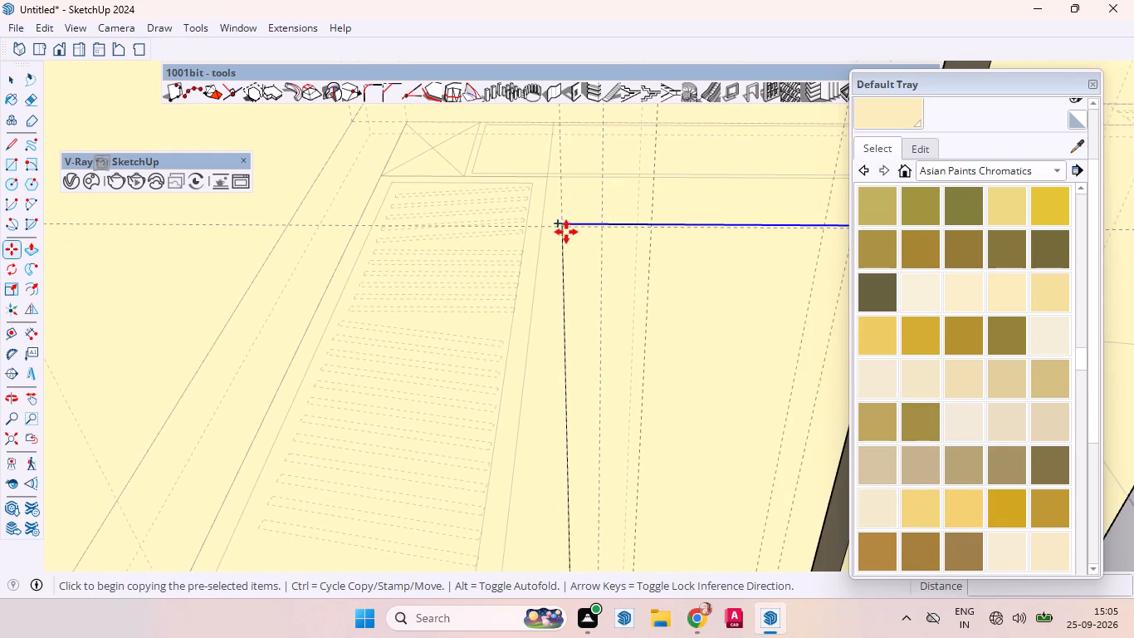
pyautogui.click(563, 228)
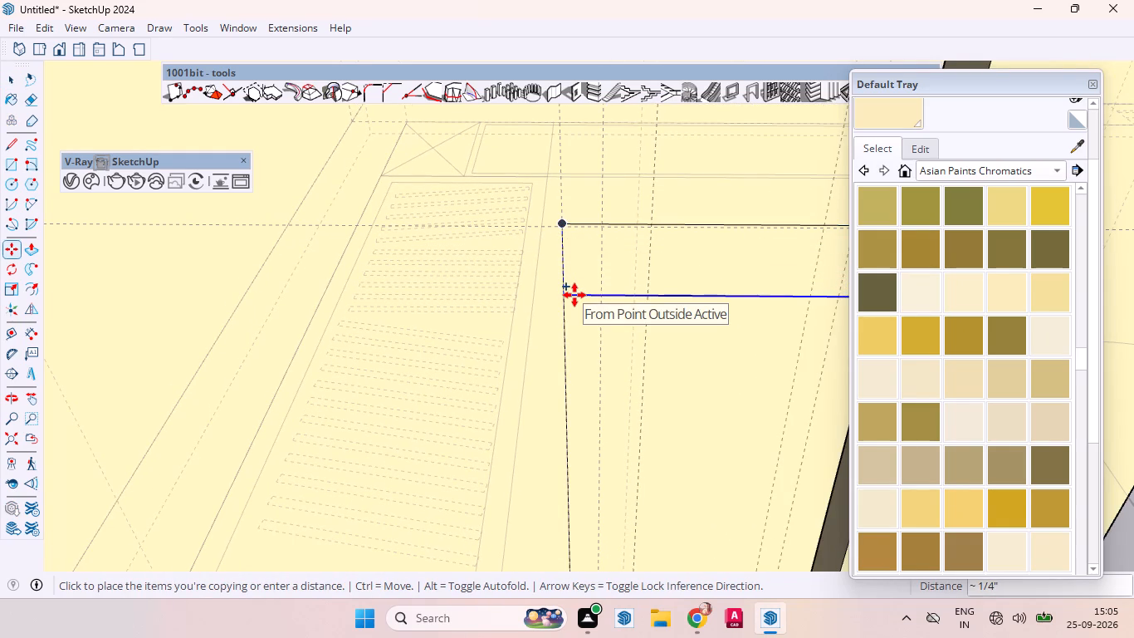
pyautogui.press('1')
pyautogui.hotkey('shift', 'Return')
pyautogui.press('space')
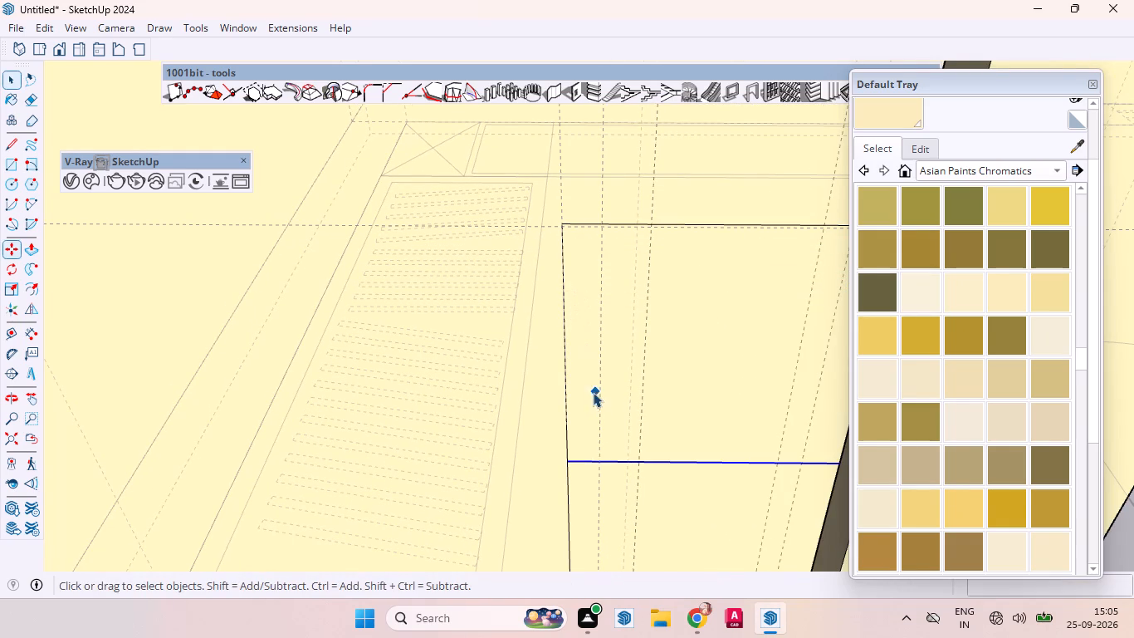
# Draw an arc with about a 5/16" bulge at the handle's upper end, from the copied line's inner end to the top shutter-edge corner.
pyautogui.press('a')
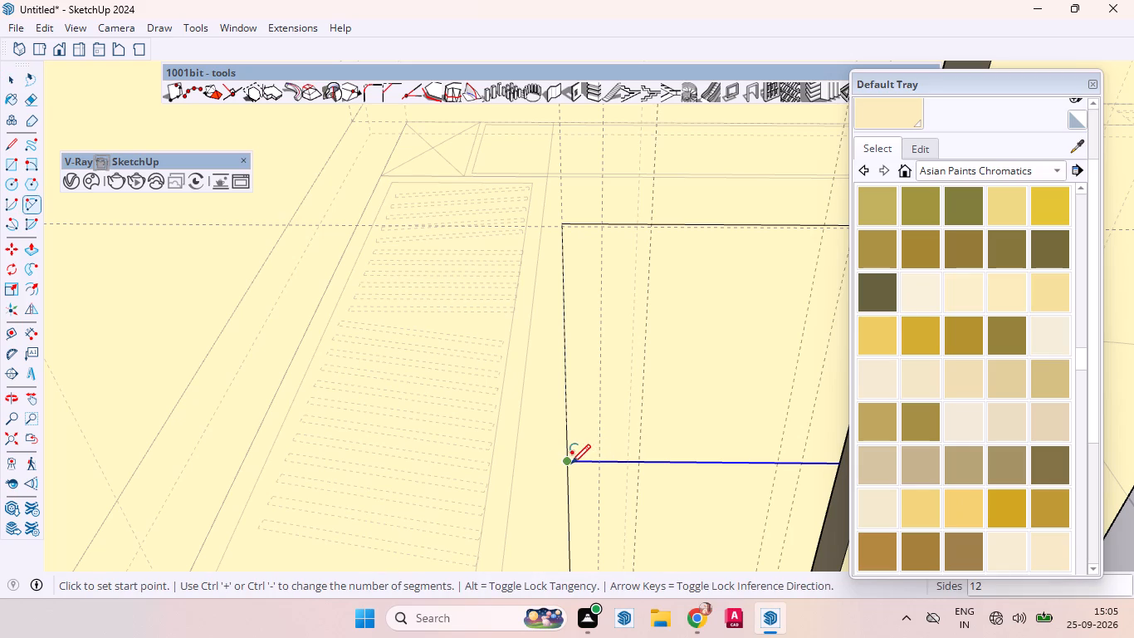
pyautogui.click(571, 464)
pyautogui.scroll(-5, 597, 423)
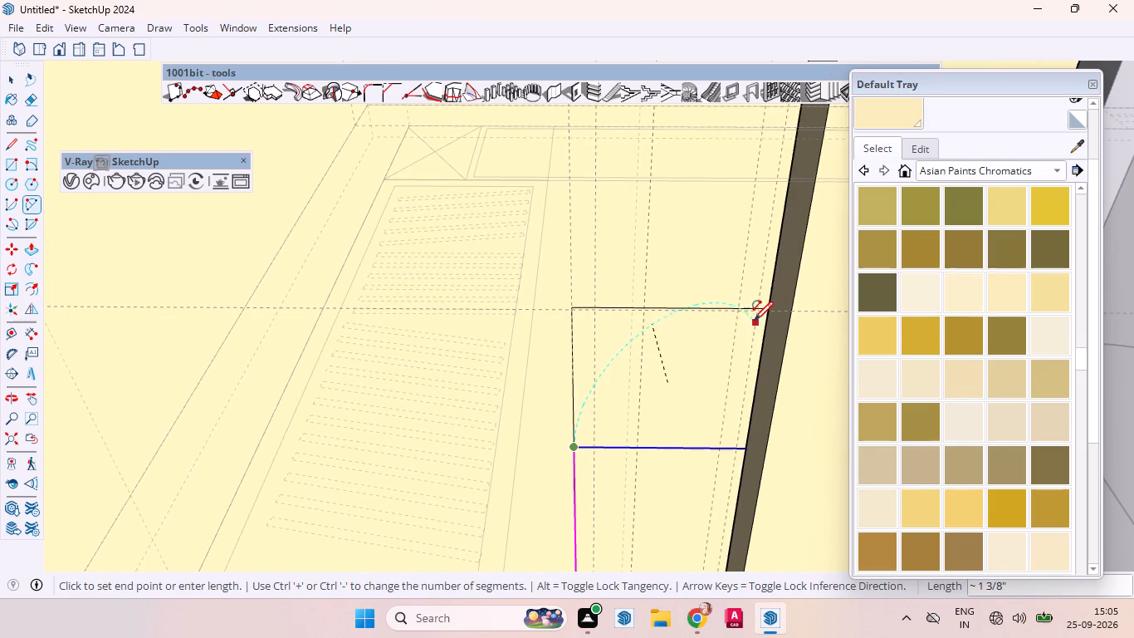
pyautogui.click(763, 312)
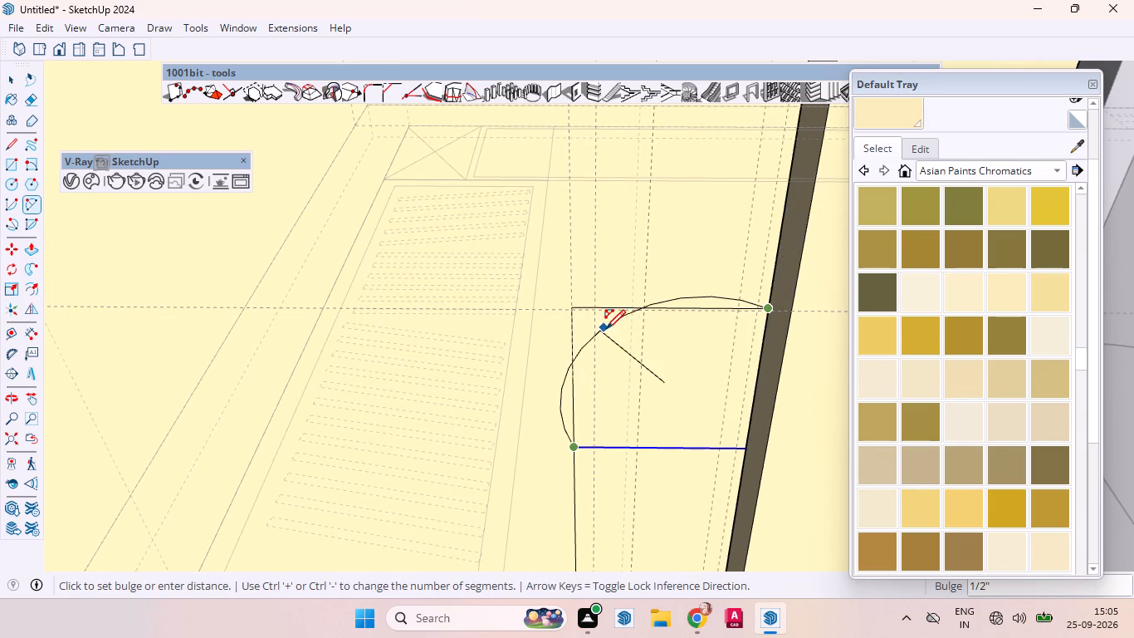
pyautogui.scroll(15, 650, 375)
pyautogui.scroll(-1, 631, 372)
pyautogui.scroll(2, 630, 372)
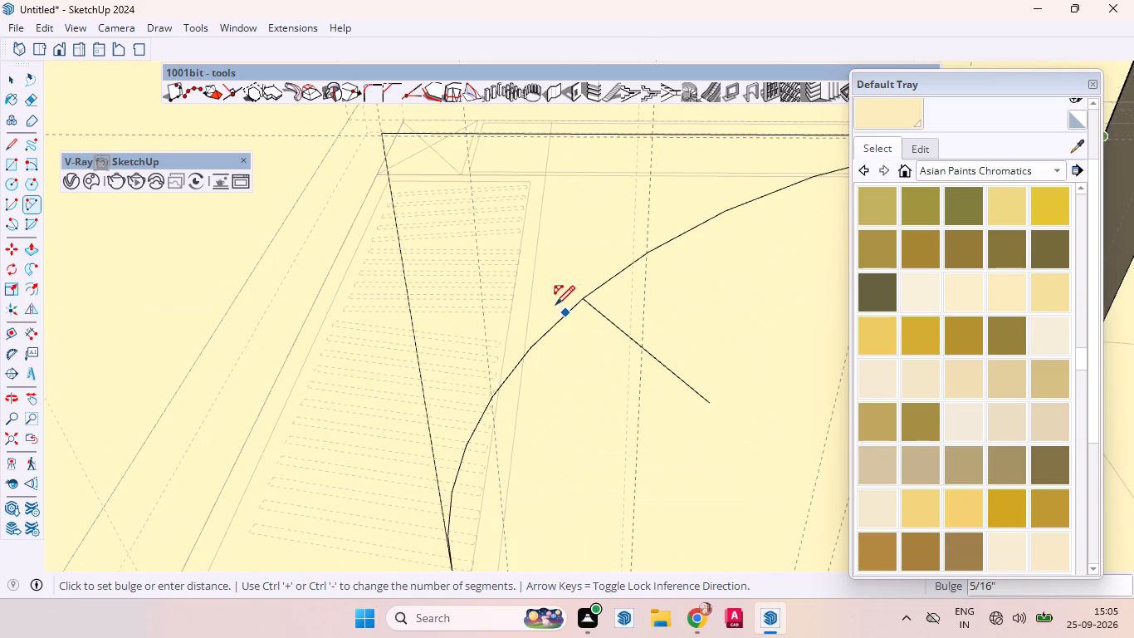
pyautogui.click(555, 305)
# Delete the copied line, the straight top edge and the leftover side edge around the handle's upper arc.
pyautogui.press('space')
pyautogui.click(591, 387)
pyautogui.scroll(-13, 567, 339)
pyautogui.scroll(4, 594, 289)
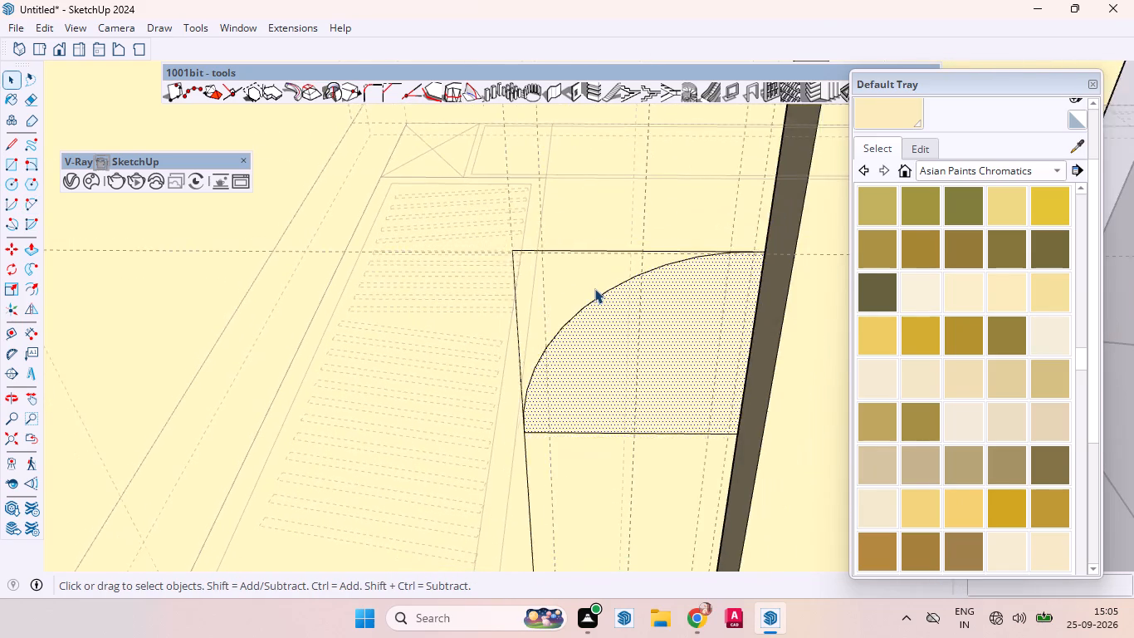
pyautogui.scroll(-3, 605, 288)
pyautogui.scroll(1, 608, 289)
pyautogui.scroll(-4, 609, 289)
pyautogui.click(632, 395)
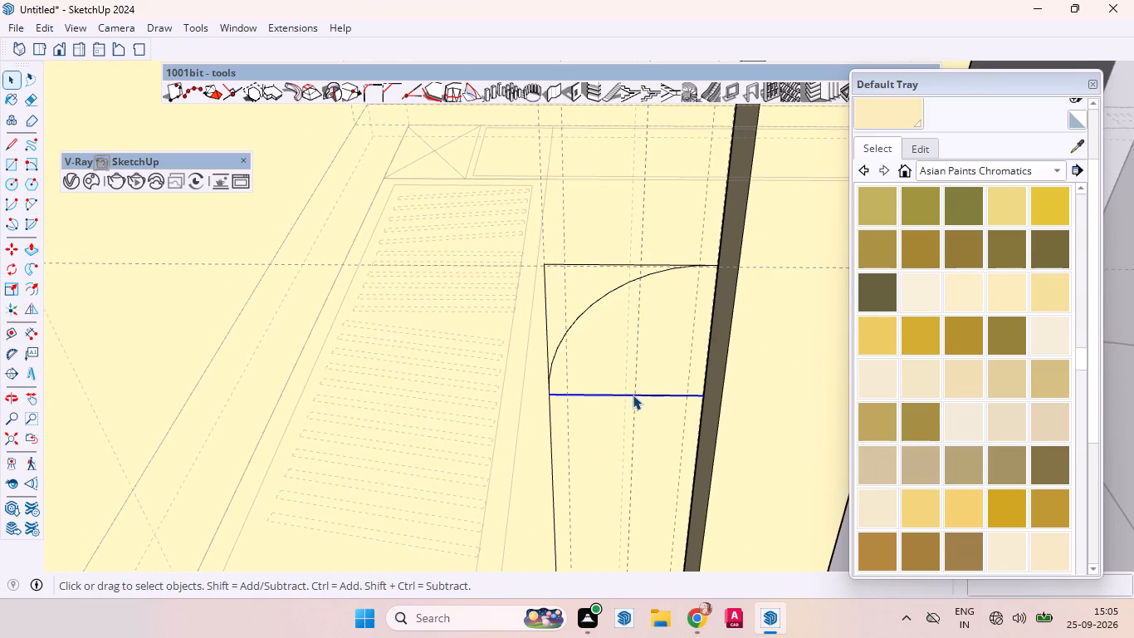
pyautogui.press('Delete')
pyautogui.click(596, 266)
pyautogui.press('Delete')
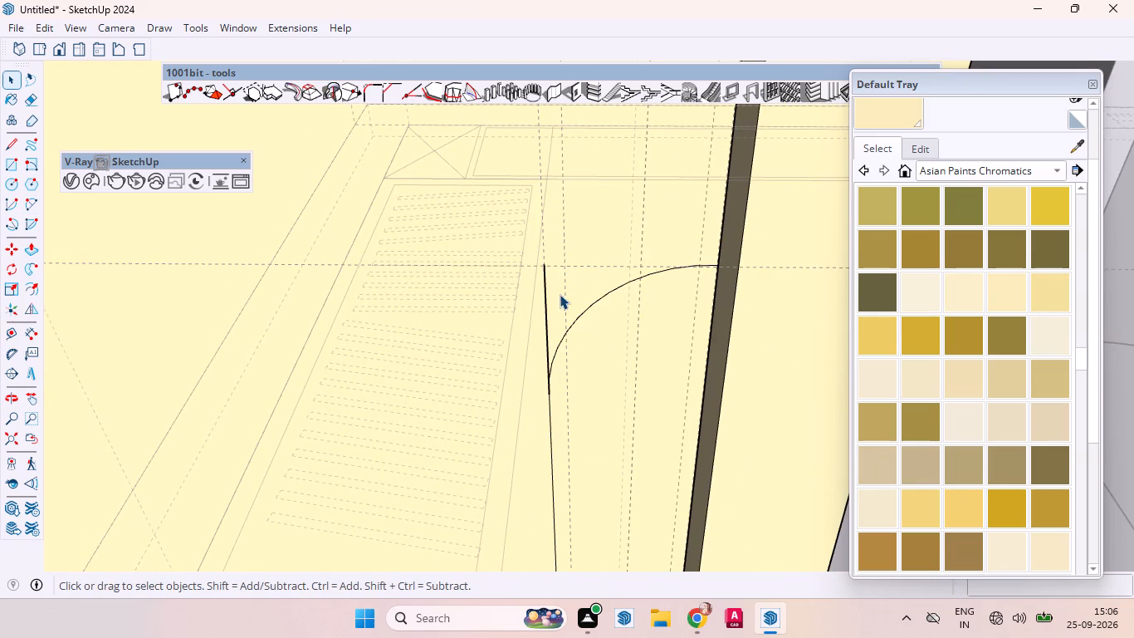
pyautogui.click(548, 297)
pyautogui.press('Delete')
# Delete the leftover side edge and straight bottom edge outside the handle's lower arc.
pyautogui.scroll(-10, 618, 277)
pyautogui.scroll(1, 614, 267)
pyautogui.scroll(-7, 616, 252)
pyautogui.scroll(1, 612, 262)
pyautogui.scroll(-15, 612, 262)
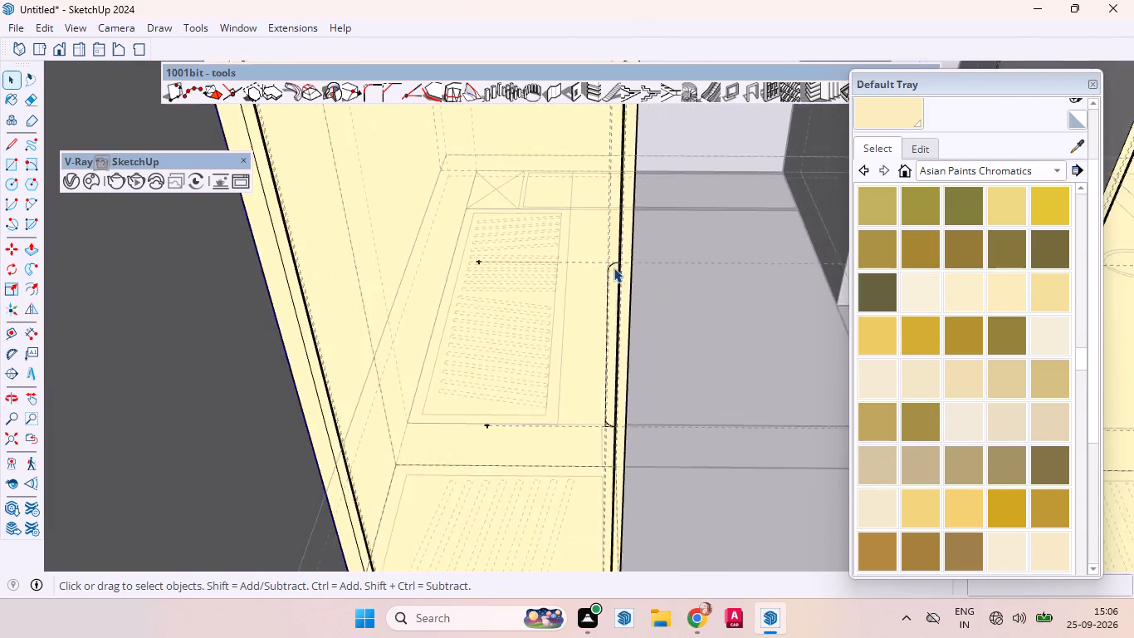
pyautogui.scroll(20, 565, 424)
pyautogui.scroll(5, 565, 424)
pyautogui.scroll(-1, 606, 407)
pyautogui.scroll(6, 606, 407)
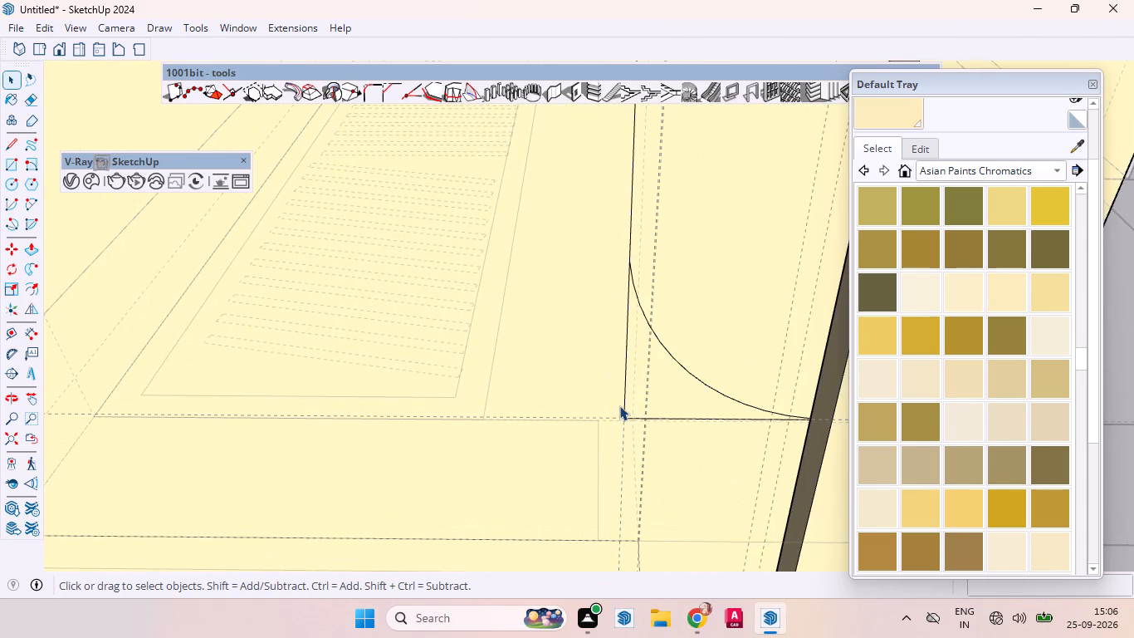
pyautogui.click(623, 405)
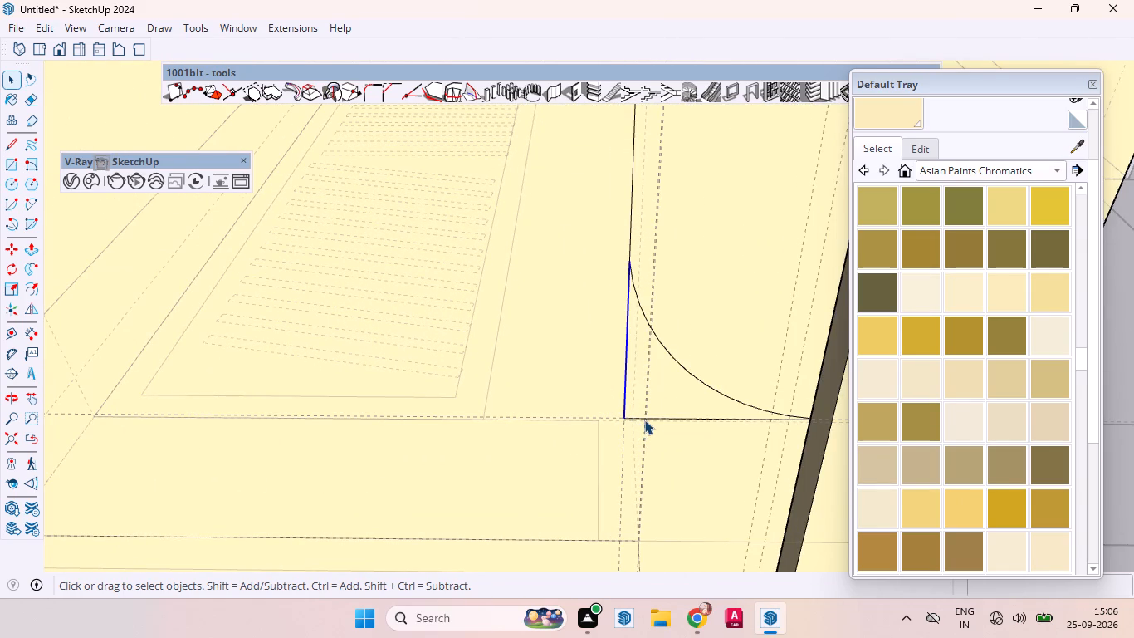
pyautogui.press('Delete')
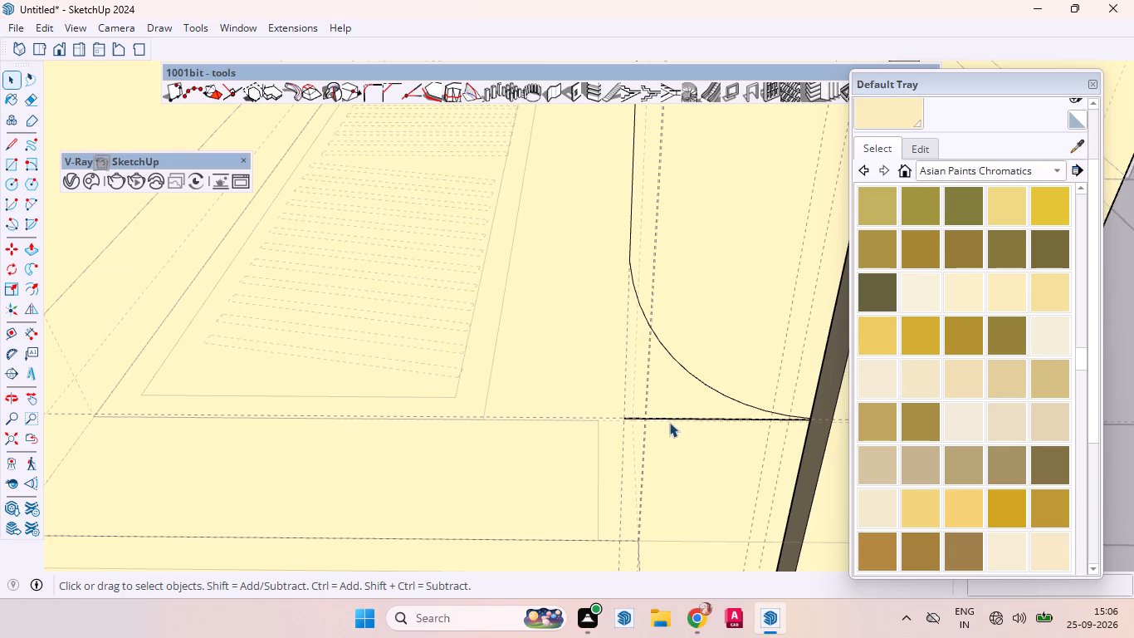
pyautogui.click(670, 422)
pyautogui.click(670, 418)
pyautogui.press('Delete')
# Push the curved-end handle face 10 mm into the narrow cabinet's shutter with Push/Pull.
pyautogui.click(708, 344)
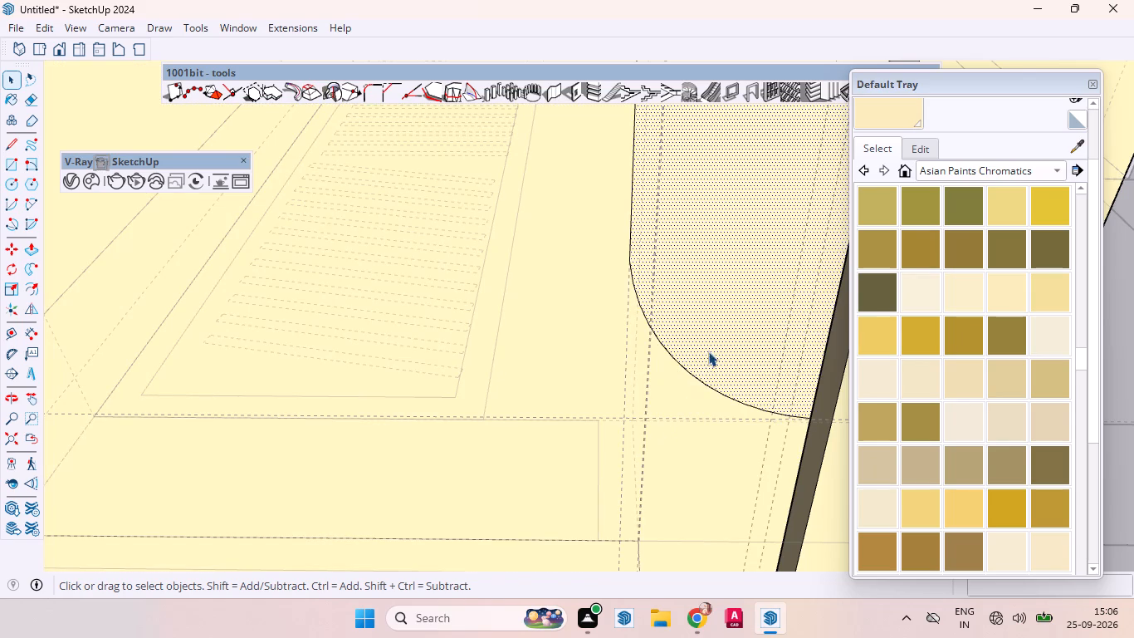
pyautogui.scroll(-3, 639, 411)
pyautogui.scroll(1, 604, 418)
pyautogui.scroll(-9, 604, 418)
pyautogui.press('p')
pyautogui.scroll(4, 652, 387)
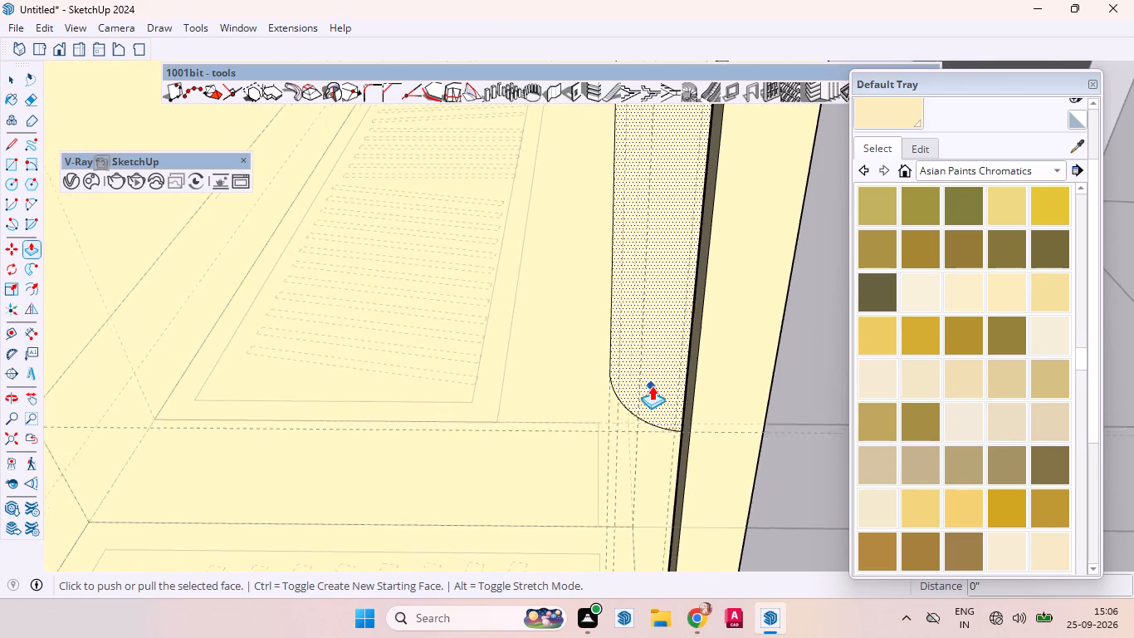
pyautogui.scroll(7, 652, 385)
pyautogui.scroll(-2, 653, 376)
pyautogui.scroll(3, 653, 375)
pyautogui.moveTo(664, 403); pyautogui.dragTo(658, 368)
pyautogui.press('space')
pyautogui.moveTo(675, 409); pyautogui.dragTo(486, 431, button='middle')
pyautogui.scroll(6, 633, 398)
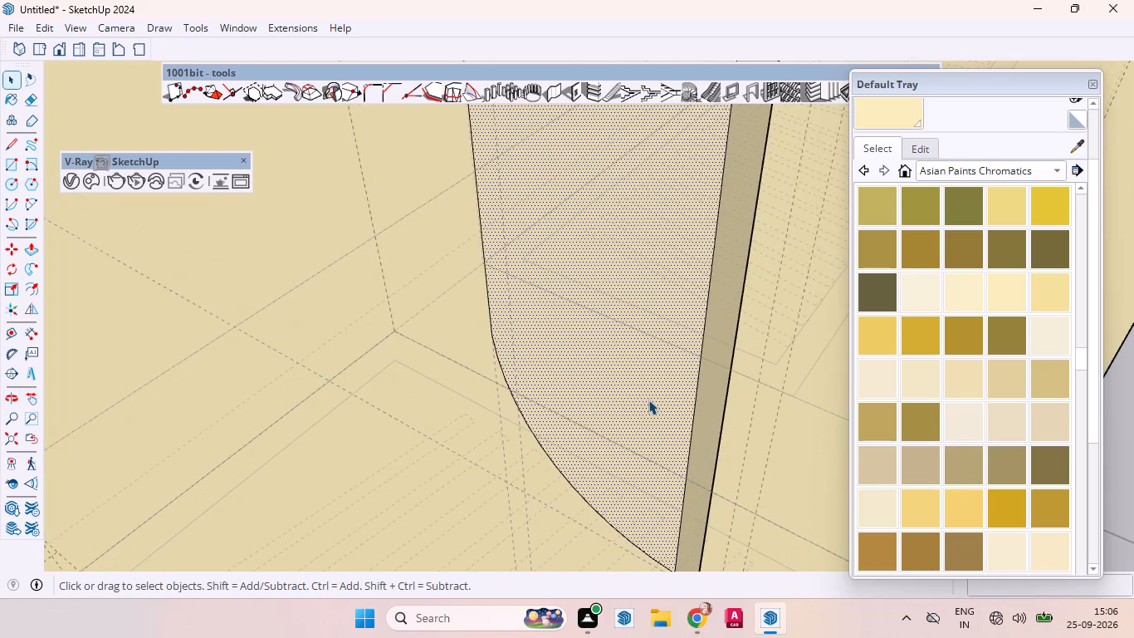
pyautogui.press('p')
pyautogui.moveTo(643, 395); pyautogui.dragTo(662, 390)
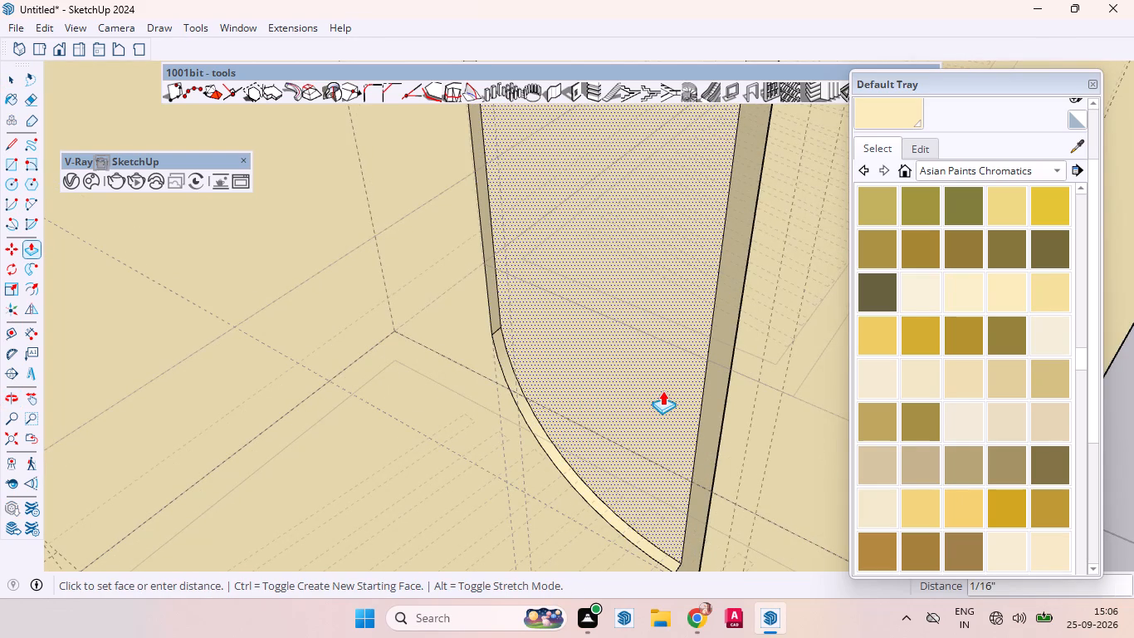
pyautogui.moveTo(662, 390); pyautogui.dragTo(663, 392)
pyautogui.write('10')
pyautogui.write('mm')
pyautogui.press('Return')
pyautogui.press('space')
# Examine the recessed handle on the narrow cabinet in relation to the wide wardrobe's handles.
pyautogui.scroll(-9, 609, 418)
pyautogui.scroll(3, 628, 405)
pyautogui.scroll(-3, 629, 406)
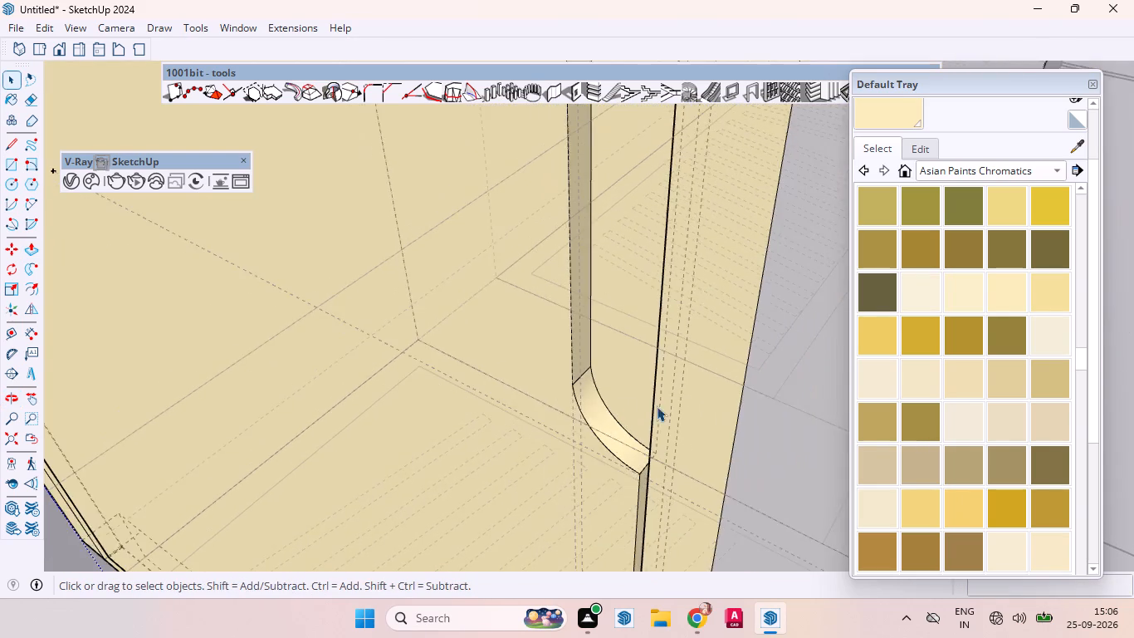
pyautogui.scroll(-4, 657, 406)
pyautogui.scroll(2, 630, 407)
pyautogui.scroll(-13, 630, 409)
pyautogui.scroll(1, 665, 415)
pyautogui.scroll(-2, 623, 404)
pyautogui.scroll(1, 623, 404)
pyautogui.scroll(-1, 623, 404)
pyautogui.scroll(1, 623, 405)
pyautogui.scroll(-17, 629, 405)
pyautogui.scroll(3, 683, 449)
pyautogui.scroll(-1, 685, 450)
pyautogui.scroll(3, 686, 451)
pyautogui.scroll(-5, 687, 452)
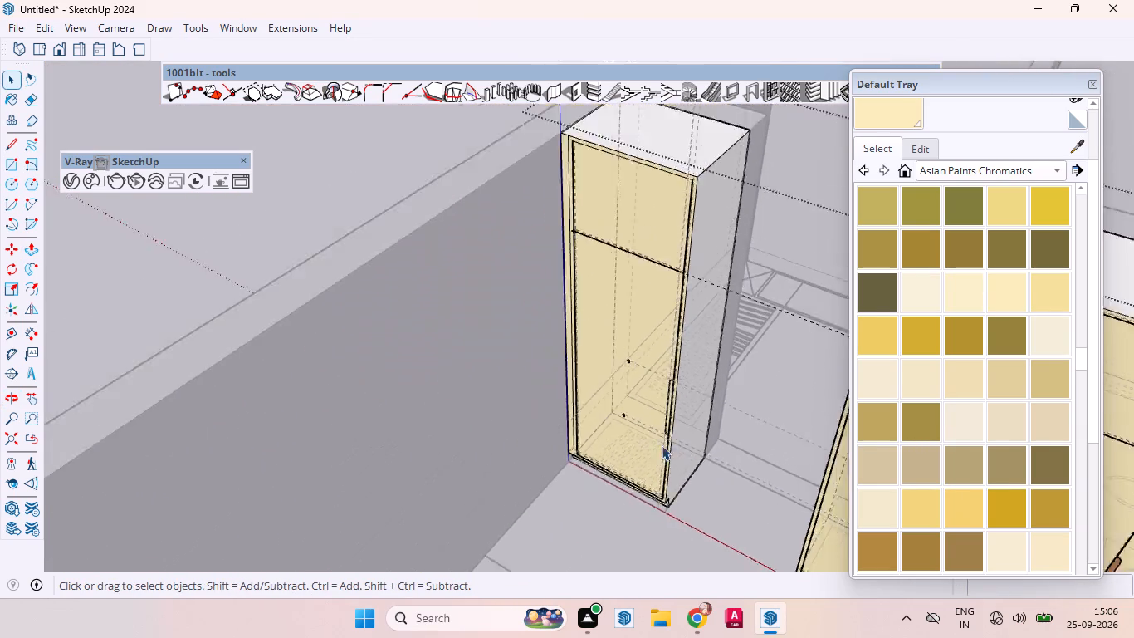
pyautogui.scroll(-7, 662, 445)
pyautogui.scroll(1, 672, 454)
pyautogui.moveTo(672, 455); pyautogui.dragTo(696, 463, button='middle')
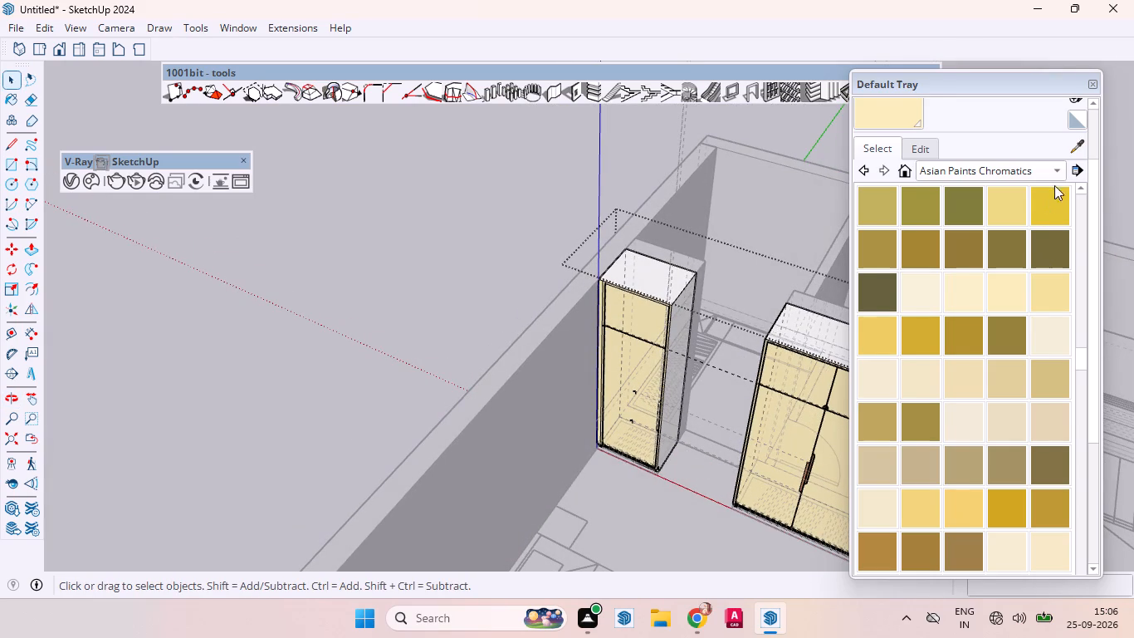
# Paint the back face of the narrow cabinet's handle recess with the light reddish-brown material from the Wood collection.
pyautogui.click(1056, 174)
pyautogui.click(908, 258)
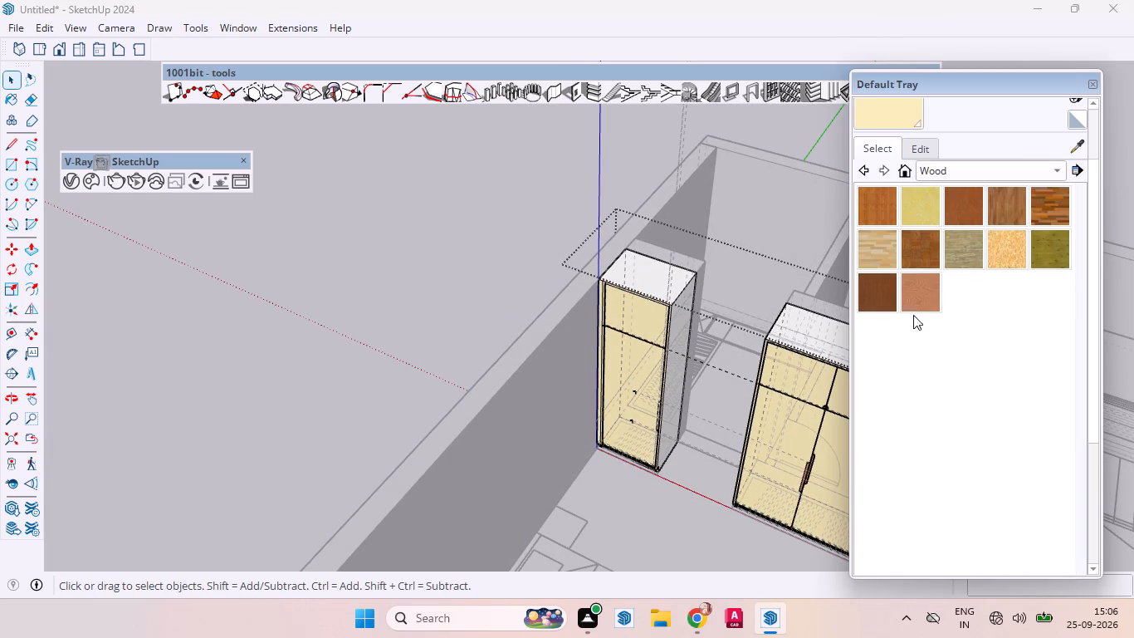
pyautogui.click(919, 291)
pyautogui.scroll(11, 576, 420)
pyautogui.scroll(-1, 697, 383)
pyautogui.scroll(9, 697, 382)
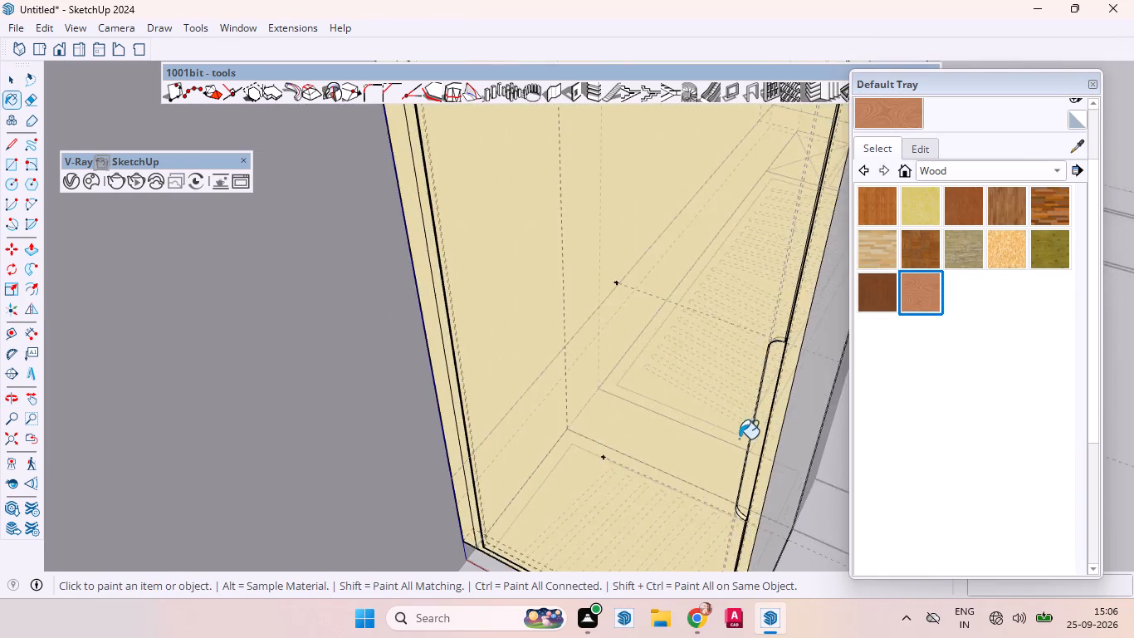
pyautogui.scroll(3, 739, 439)
pyautogui.scroll(-2, 750, 440)
pyautogui.scroll(2, 750, 440)
pyautogui.scroll(-1, 752, 440)
pyautogui.scroll(4, 754, 439)
pyautogui.click(760, 428)
# Paint the long inner side face of the handle recess with the same reddish-brown wood.
pyautogui.scroll(3, 759, 425)
pyautogui.scroll(-1, 759, 425)
pyautogui.scroll(17, 759, 425)
pyautogui.scroll(-1, 755, 405)
pyautogui.scroll(3, 755, 405)
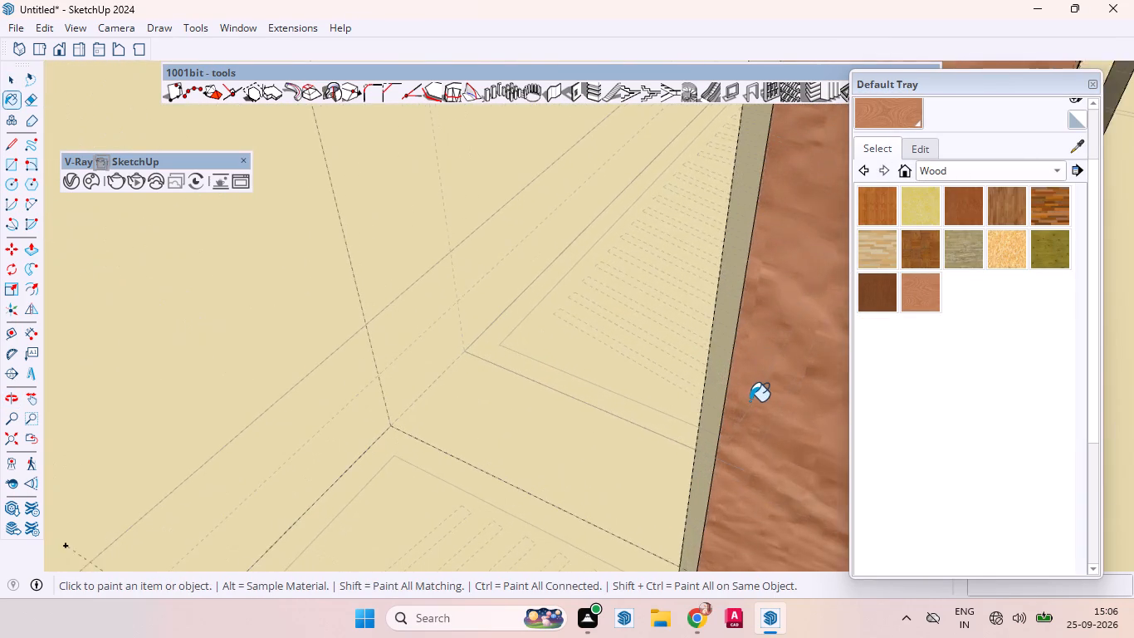
pyautogui.click(711, 390)
pyautogui.scroll(-4, 711, 366)
pyautogui.scroll(1, 711, 352)
pyautogui.scroll(-3, 711, 349)
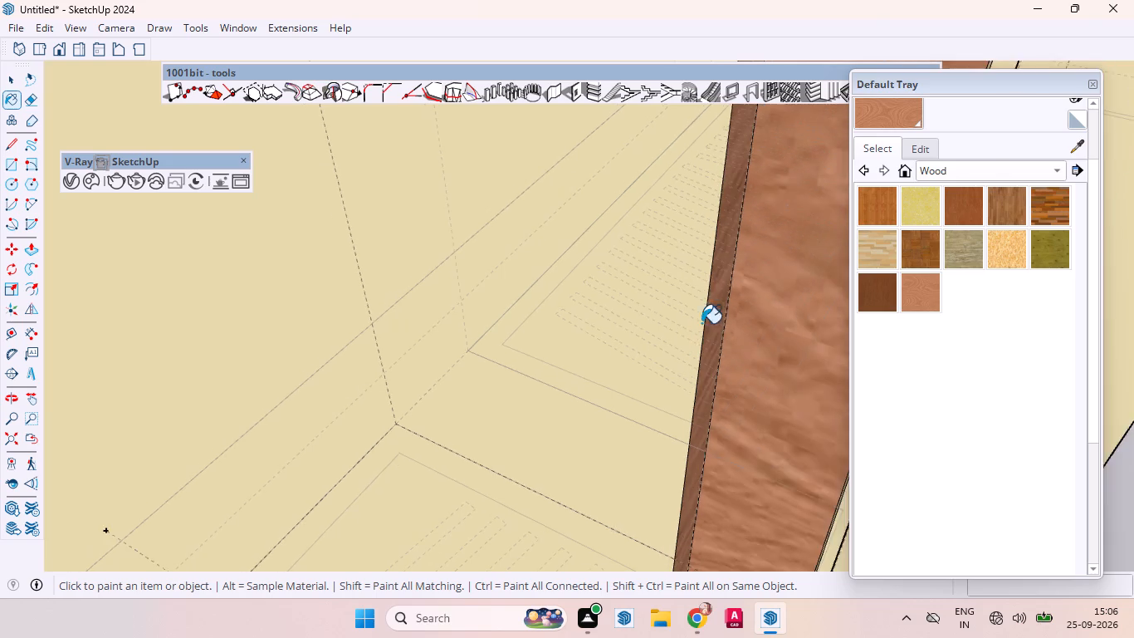
# Paint the lower curved end face of the narrow cabinet's handle recess with the same reddish-brown wood.
pyautogui.scroll(-14, 701, 323)
pyautogui.scroll(1, 731, 281)
pyautogui.scroll(-9, 741, 395)
pyautogui.scroll(3, 713, 493)
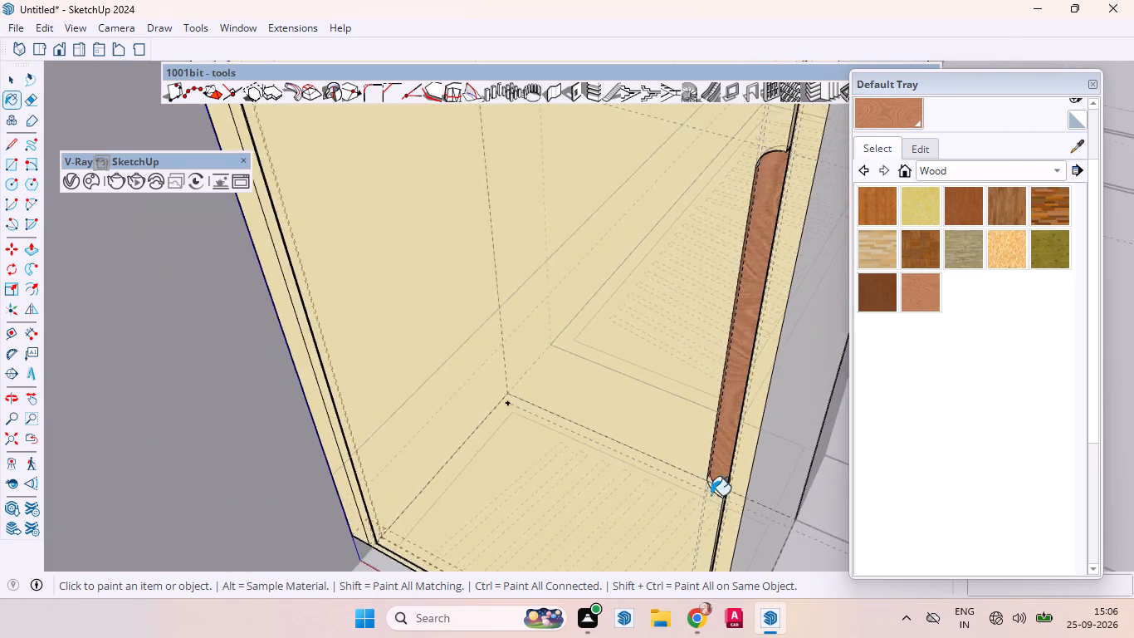
pyautogui.scroll(4, 711, 495)
pyautogui.scroll(-1, 710, 495)
pyautogui.scroll(4, 710, 495)
pyautogui.scroll(-1, 724, 497)
pyautogui.scroll(9, 724, 497)
pyautogui.click(706, 476)
# Paint the upper curved end face of the narrow cabinet's handle recess with the same reddish-brown wood.
pyautogui.scroll(-17, 734, 464)
pyautogui.scroll(2, 716, 485)
pyautogui.scroll(-2, 717, 485)
pyautogui.scroll(2, 718, 488)
pyautogui.scroll(-4, 719, 488)
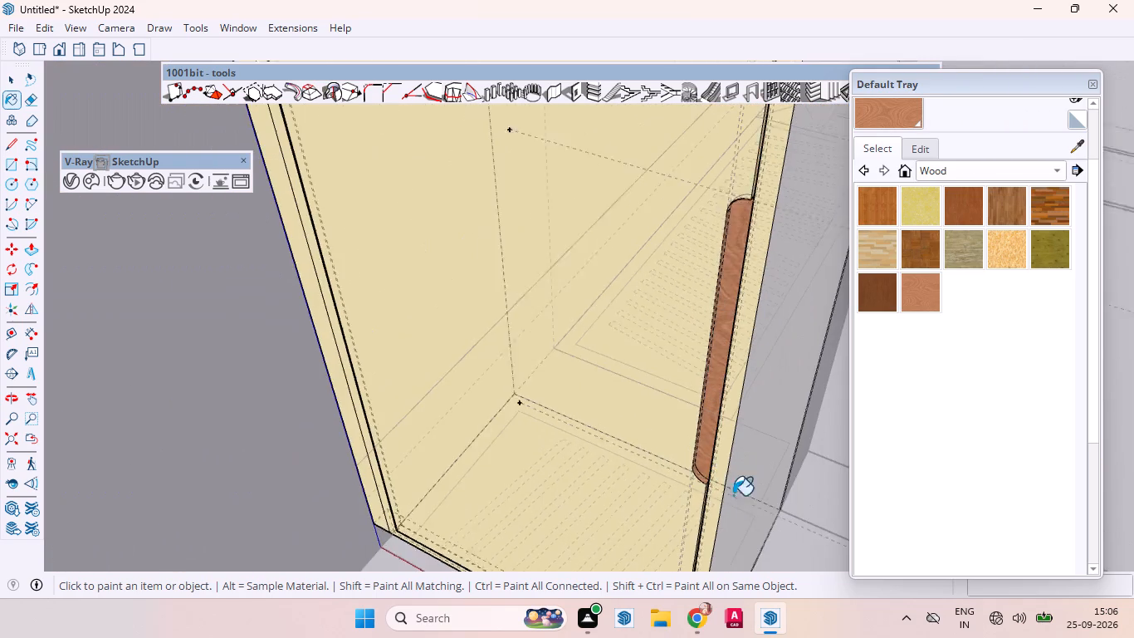
pyautogui.scroll(2, 734, 309)
pyautogui.scroll(-1, 734, 298)
pyautogui.scroll(5, 736, 295)
pyautogui.scroll(-1, 720, 262)
pyautogui.scroll(1, 721, 262)
pyautogui.scroll(-1, 721, 261)
pyautogui.scroll(6, 721, 259)
pyautogui.moveTo(742, 277); pyautogui.dragTo(721, 237, button='middle')
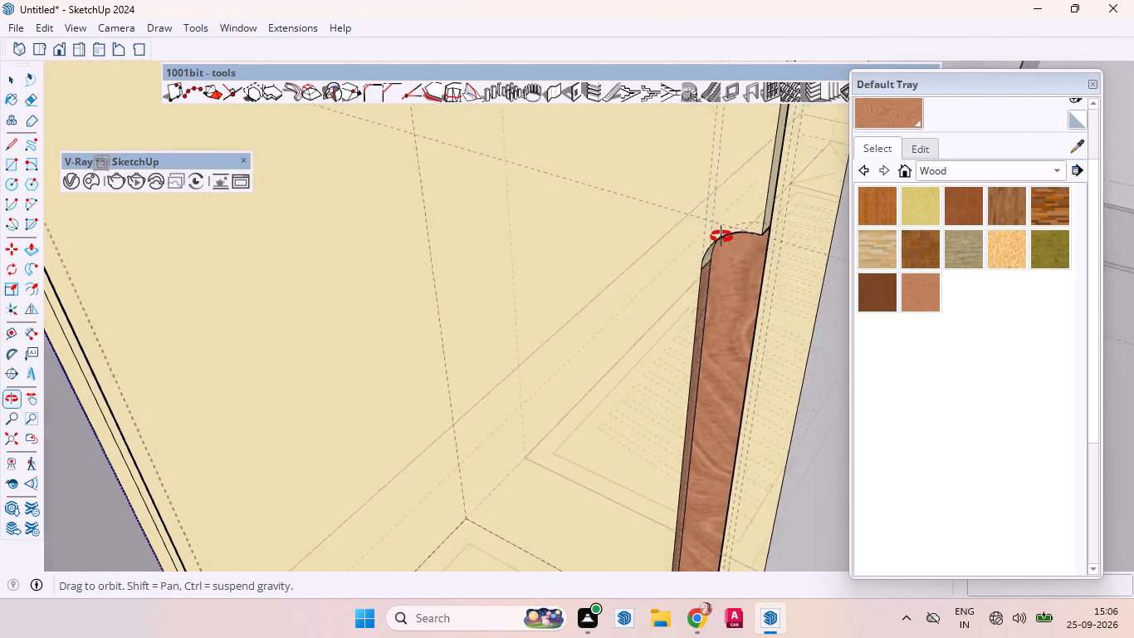
pyautogui.moveTo(721, 237); pyautogui.dragTo(702, 205, button='middle')
pyautogui.scroll(12, 799, 282)
pyautogui.scroll(-1, 643, 248)
pyautogui.scroll(5, 643, 248)
pyautogui.click(643, 248)
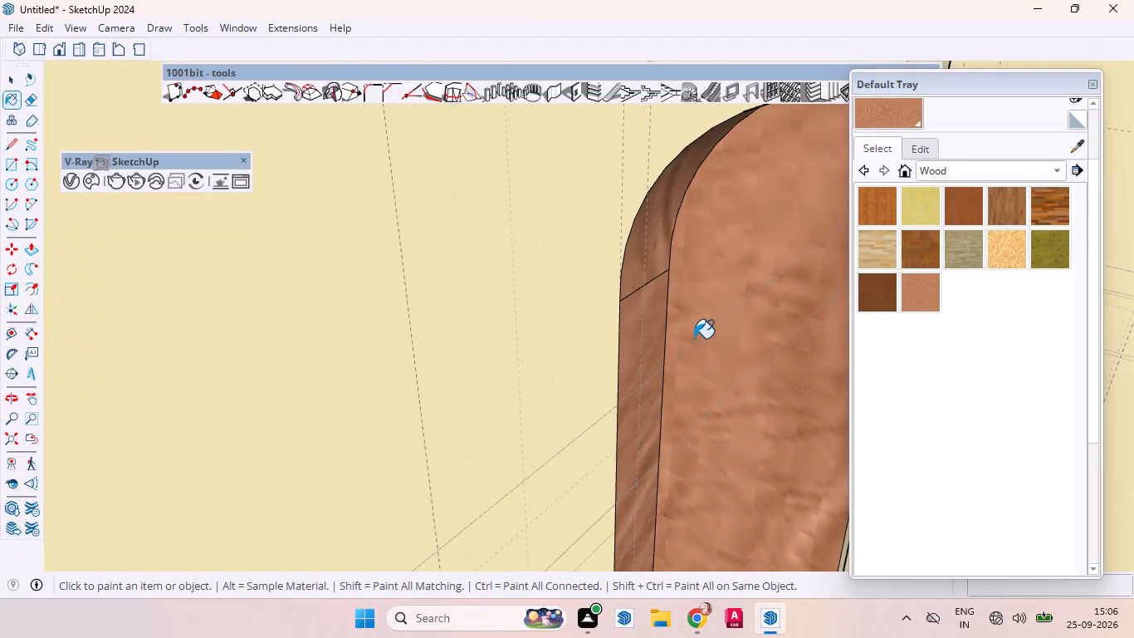
pyautogui.press('space')
# Place a horizontal guide 1" above the bottom edge of the narrow cabinet's upper shutter.
pyautogui.scroll(-2, 516, 413)
pyautogui.scroll(1, 517, 417)
pyautogui.scroll(-4, 518, 419)
pyautogui.scroll(1, 519, 419)
pyautogui.scroll(-20, 520, 420)
pyautogui.scroll(5, 653, 335)
pyautogui.scroll(-1, 653, 335)
pyautogui.scroll(1, 653, 335)
pyautogui.scroll(-3, 653, 335)
pyautogui.scroll(2, 594, 318)
pyautogui.scroll(-5, 594, 318)
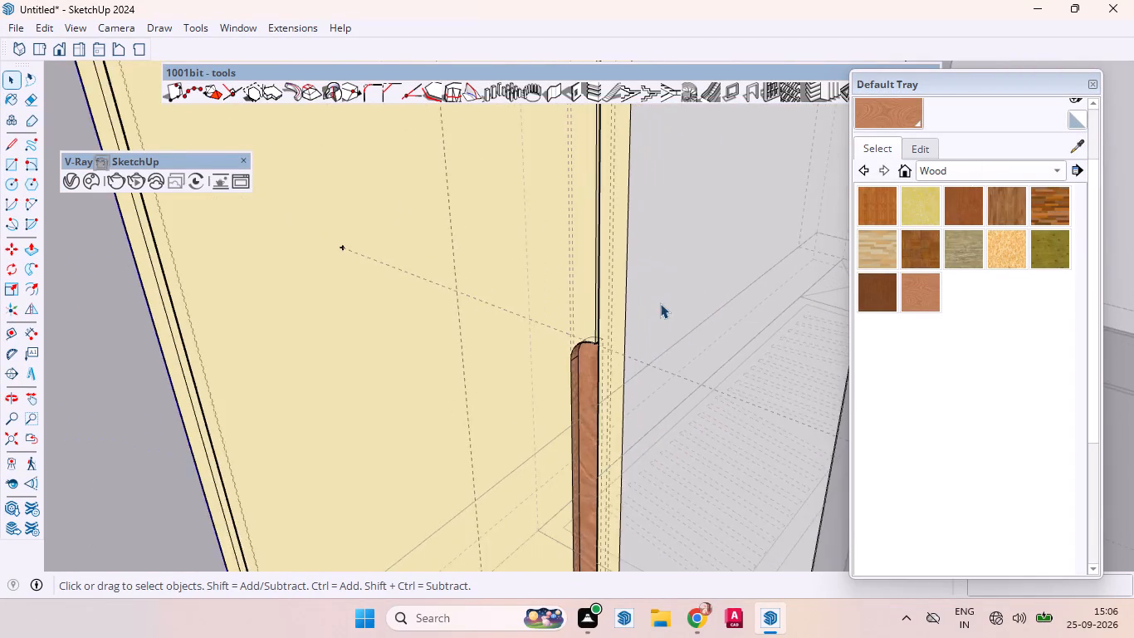
pyautogui.scroll(-9, 660, 303)
pyautogui.scroll(2, 646, 299)
pyautogui.scroll(-5, 646, 299)
pyautogui.moveTo(630, 451); pyautogui.dragTo(721, 488, button='middle')
pyautogui.scroll(-3, 590, 434)
pyautogui.scroll(2, 597, 432)
pyautogui.scroll(-4, 604, 427)
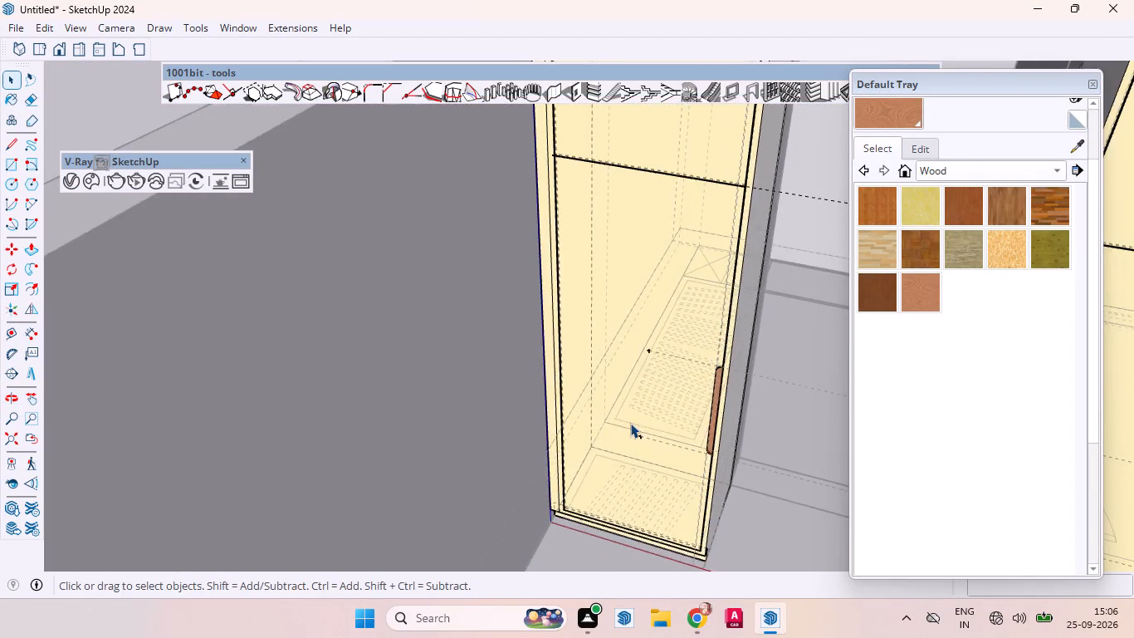
pyautogui.scroll(-9, 630, 423)
pyautogui.scroll(2, 626, 428)
pyautogui.scroll(-4, 626, 428)
pyautogui.scroll(1, 626, 428)
pyautogui.scroll(2, 676, 271)
pyautogui.scroll(-1, 676, 274)
pyautogui.scroll(11, 677, 282)
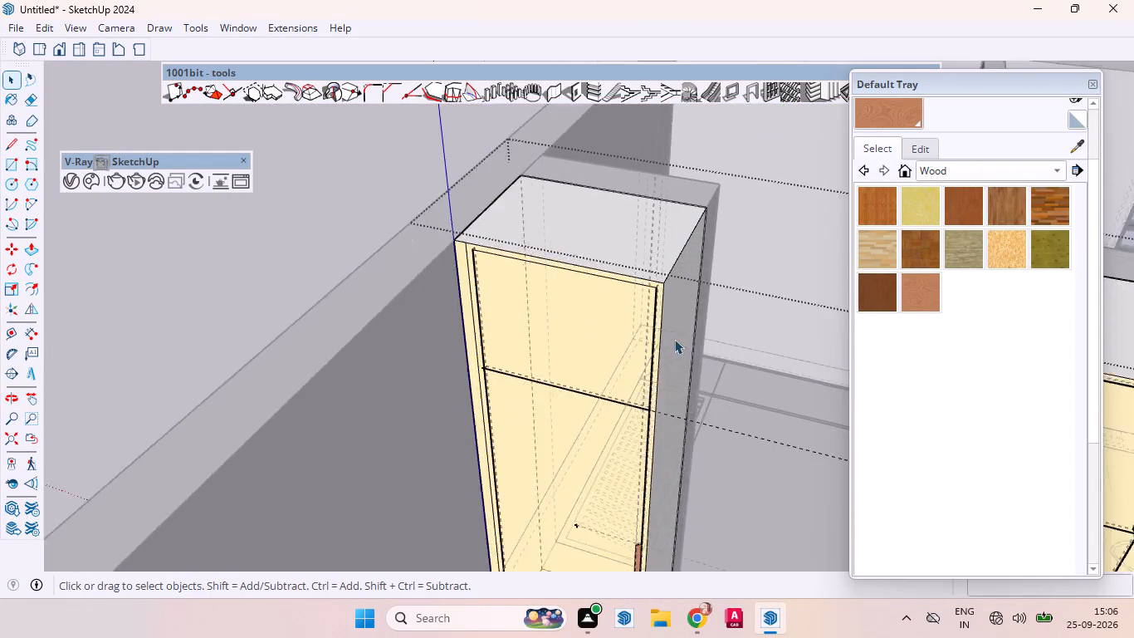
pyautogui.scroll(11, 674, 339)
pyautogui.moveTo(600, 481); pyautogui.dragTo(685, 407, button='middle')
pyautogui.scroll(4, 669, 422)
pyautogui.scroll(-1, 669, 422)
pyautogui.scroll(10, 669, 422)
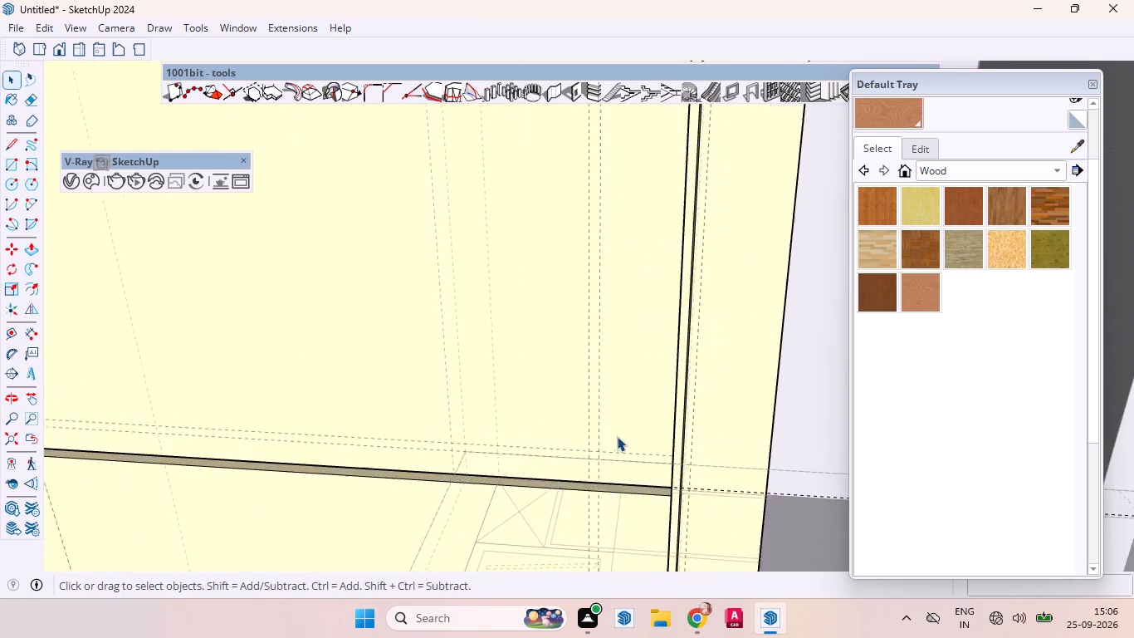
pyautogui.scroll(5, 617, 436)
pyautogui.scroll(-2, 613, 471)
pyautogui.scroll(1, 614, 471)
pyautogui.moveTo(626, 476); pyautogui.dragTo(623, 425, button='middle')
pyautogui.scroll(-1, 660, 497)
pyautogui.scroll(1, 660, 498)
pyautogui.scroll(-1, 660, 499)
pyautogui.scroll(4, 660, 499)
pyautogui.scroll(-2, 663, 498)
pyautogui.scroll(5, 663, 498)
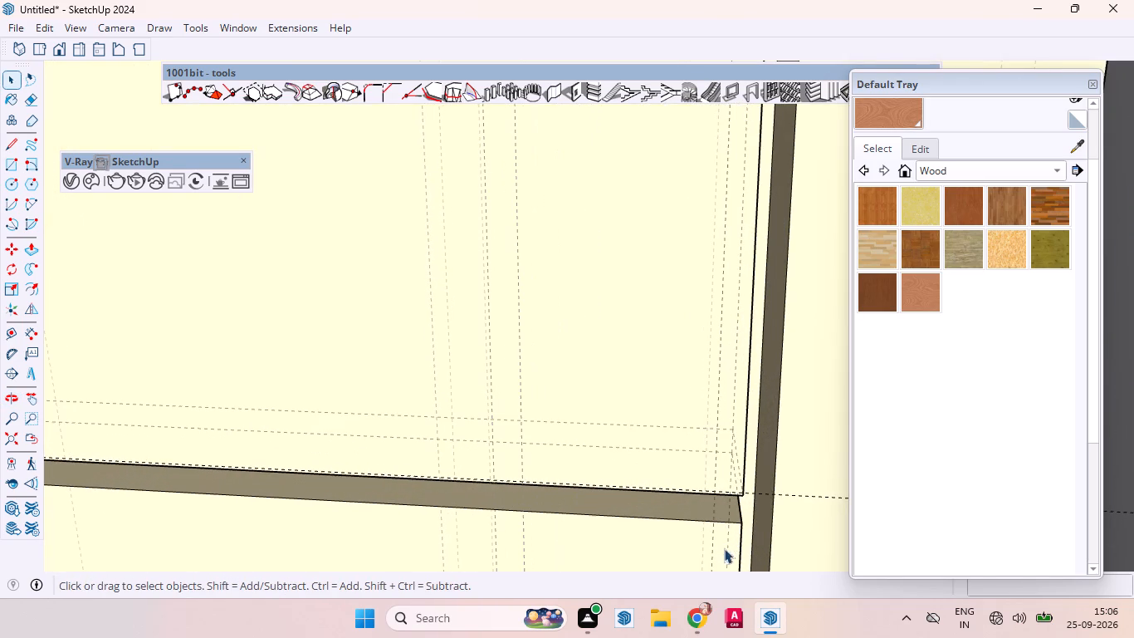
pyautogui.press('t')
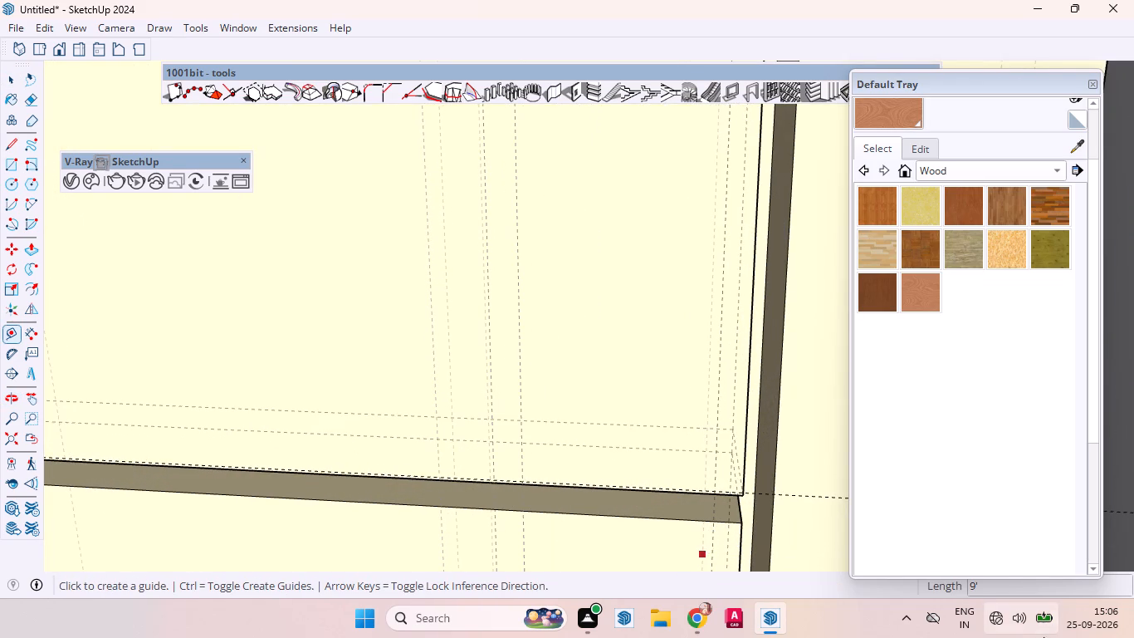
pyautogui.click(638, 489)
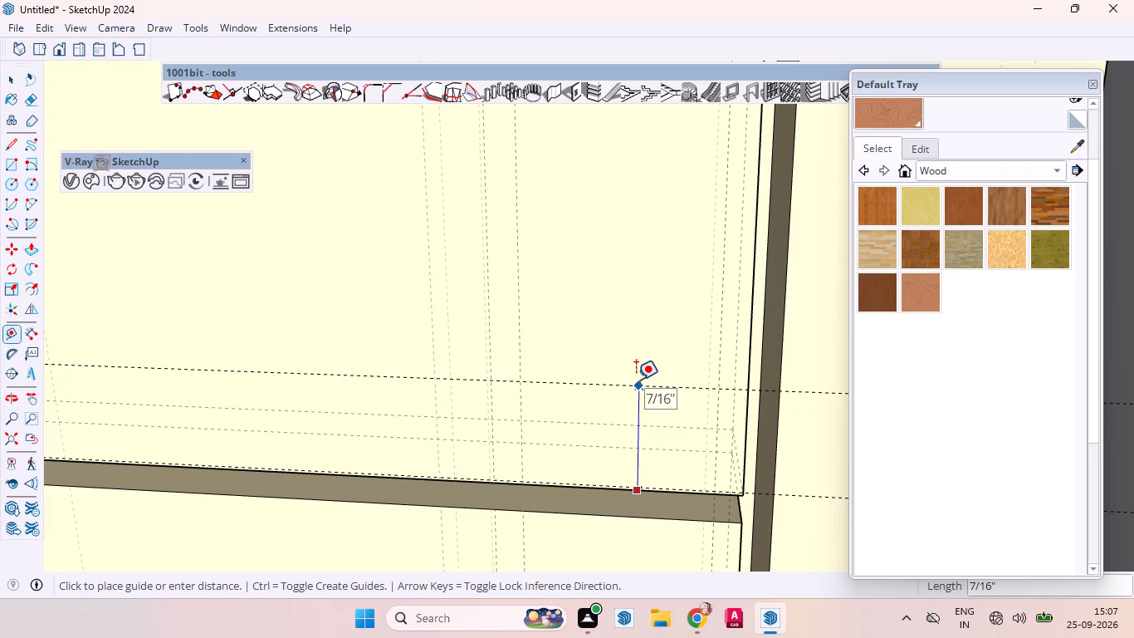
pyautogui.press('1')
pyautogui.press('Return')
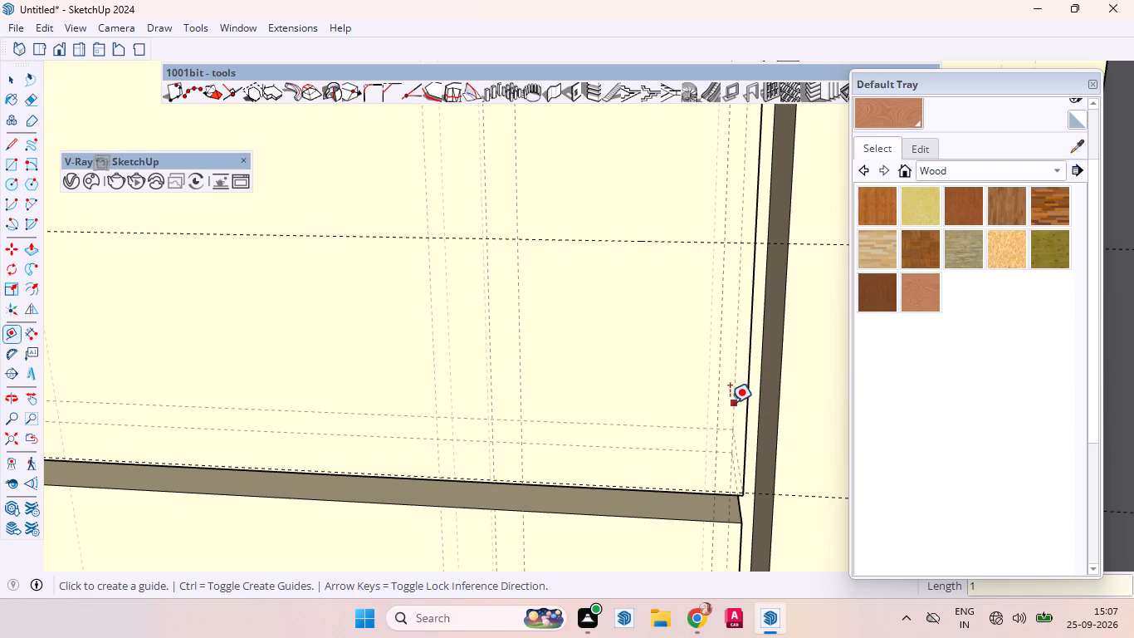
# Draw a rectangle 1" high and about 7/8" wide at the lower handle-side corner of the narrow cabinet's upper shutter.
pyautogui.press('space')
pyautogui.press('r')
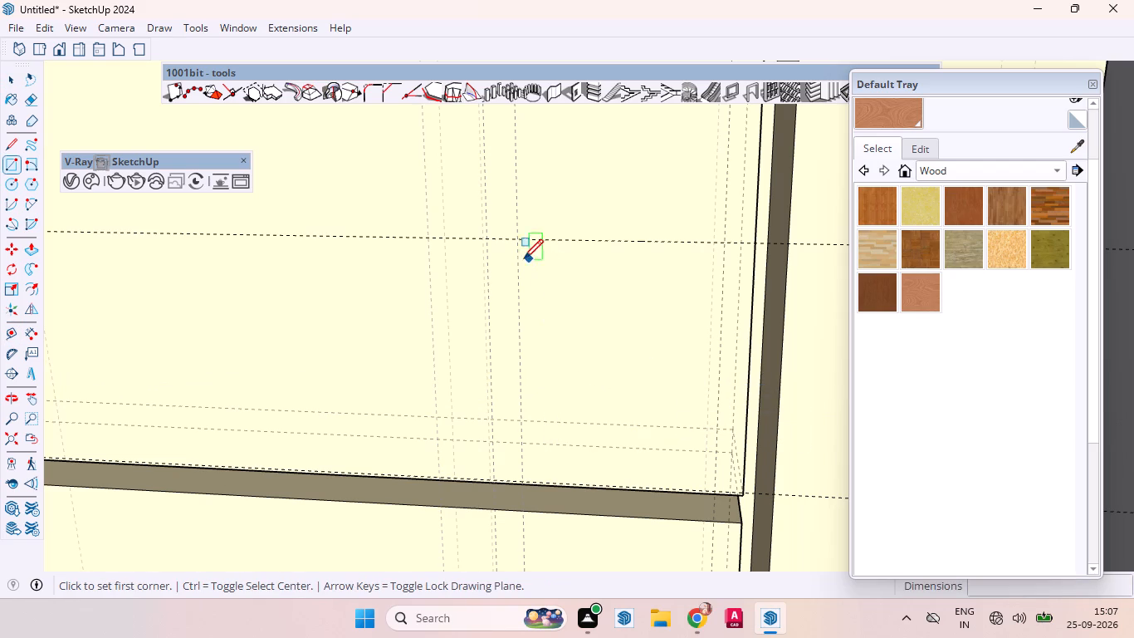
pyautogui.press('space')
pyautogui.click(567, 324)
pyautogui.press('r')
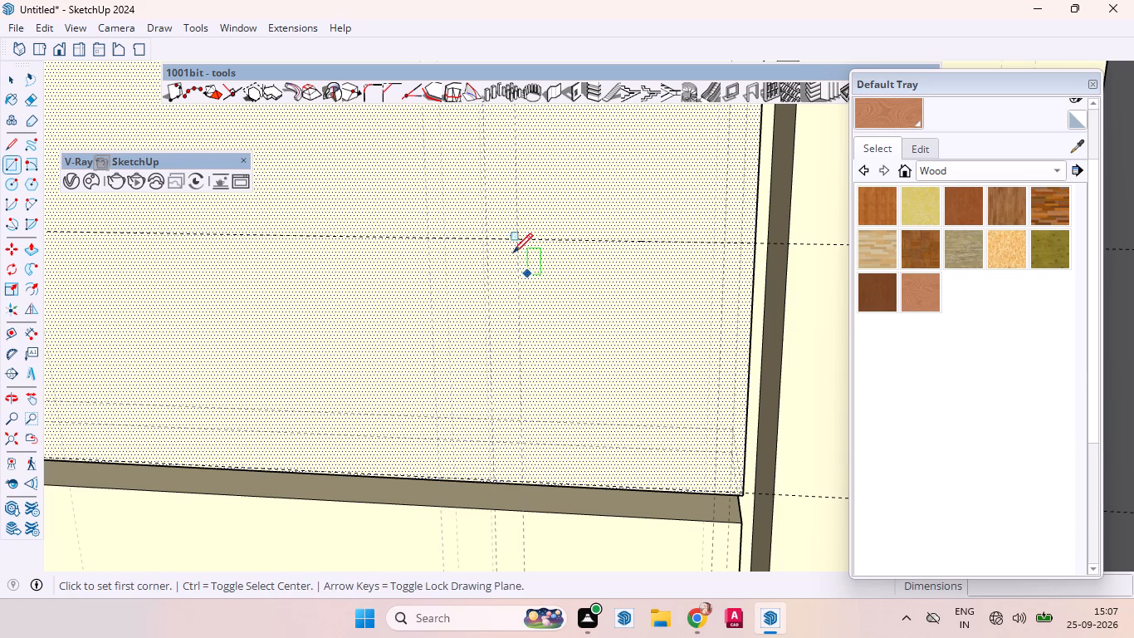
pyautogui.click(516, 242)
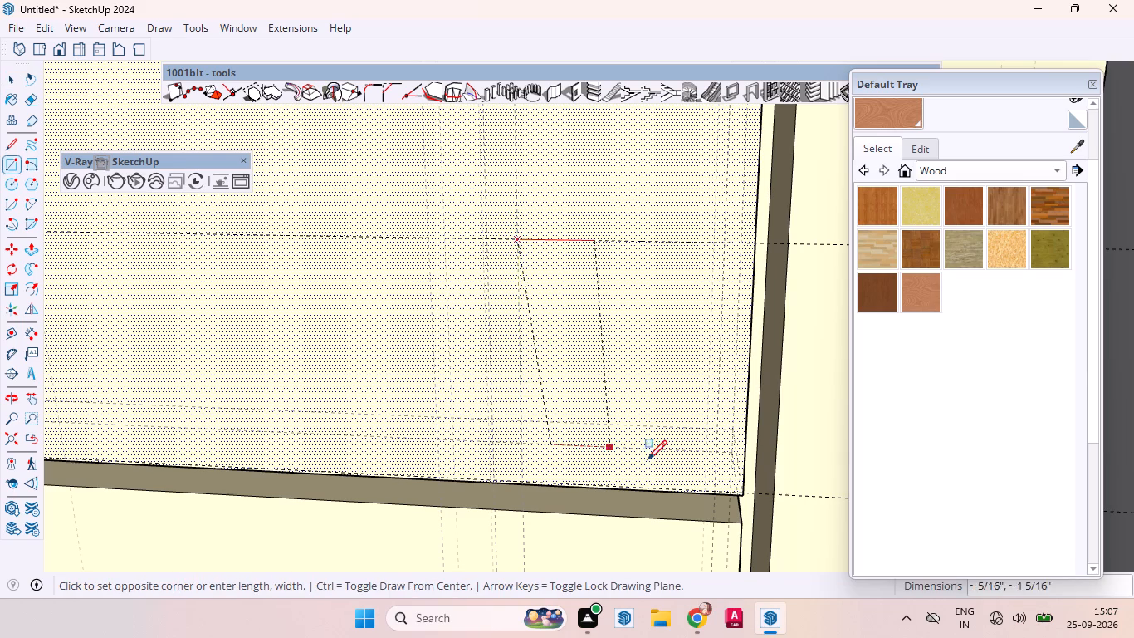
pyautogui.click(745, 492)
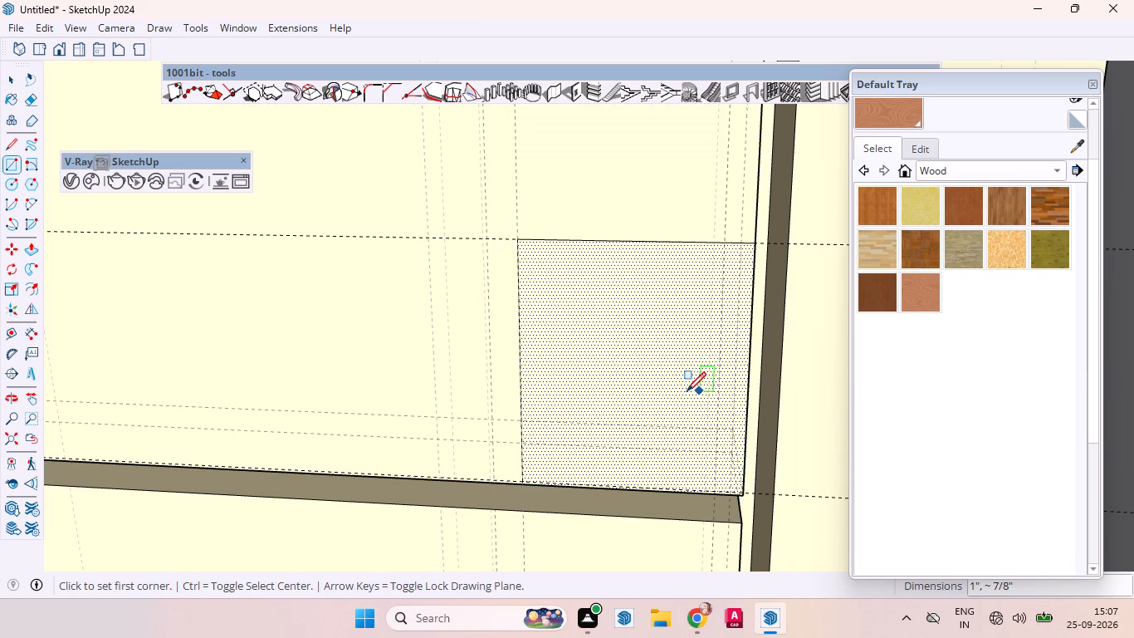
pyautogui.press('space')
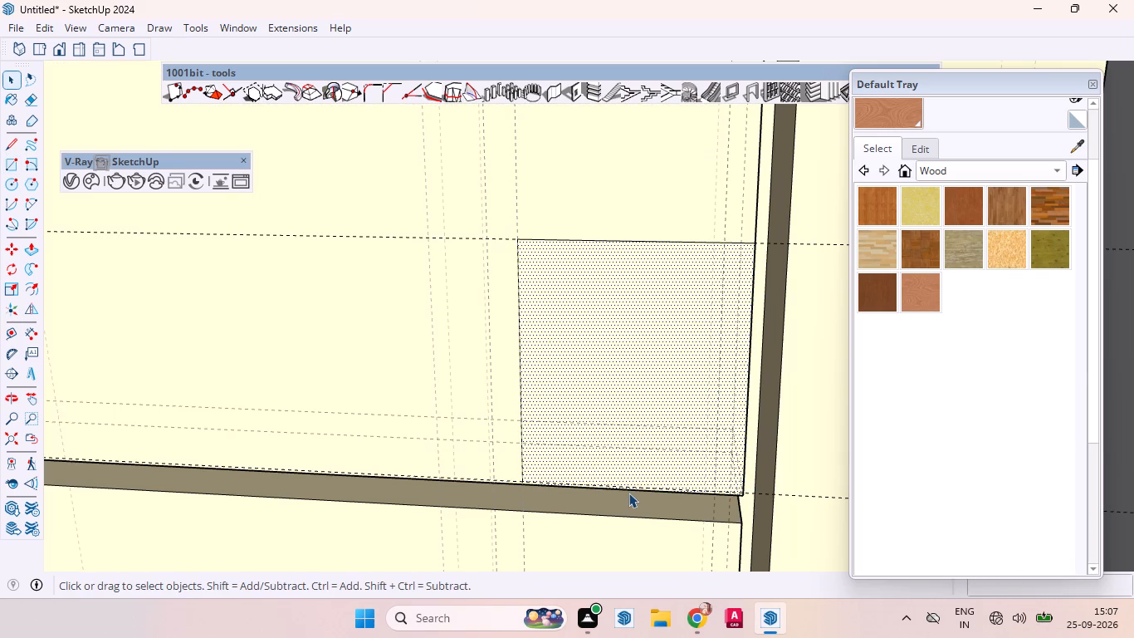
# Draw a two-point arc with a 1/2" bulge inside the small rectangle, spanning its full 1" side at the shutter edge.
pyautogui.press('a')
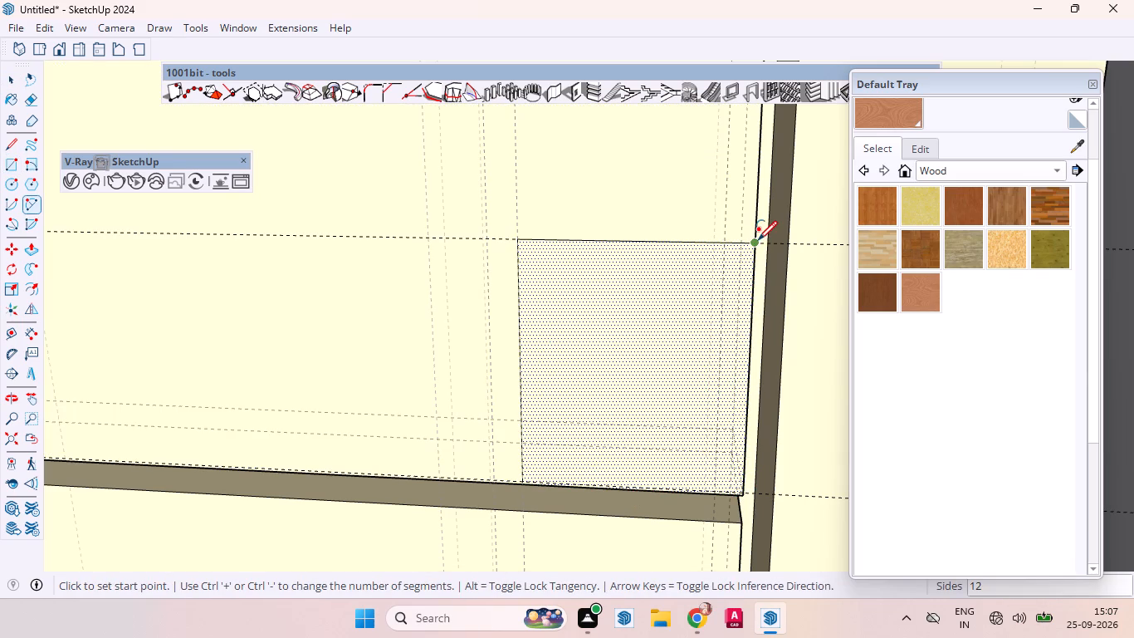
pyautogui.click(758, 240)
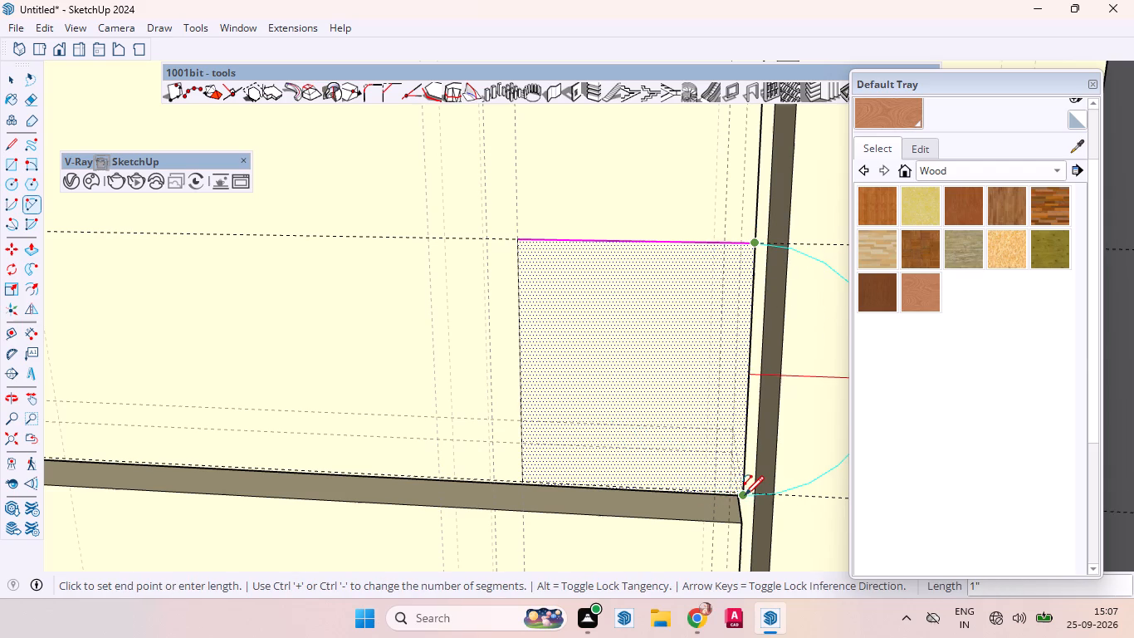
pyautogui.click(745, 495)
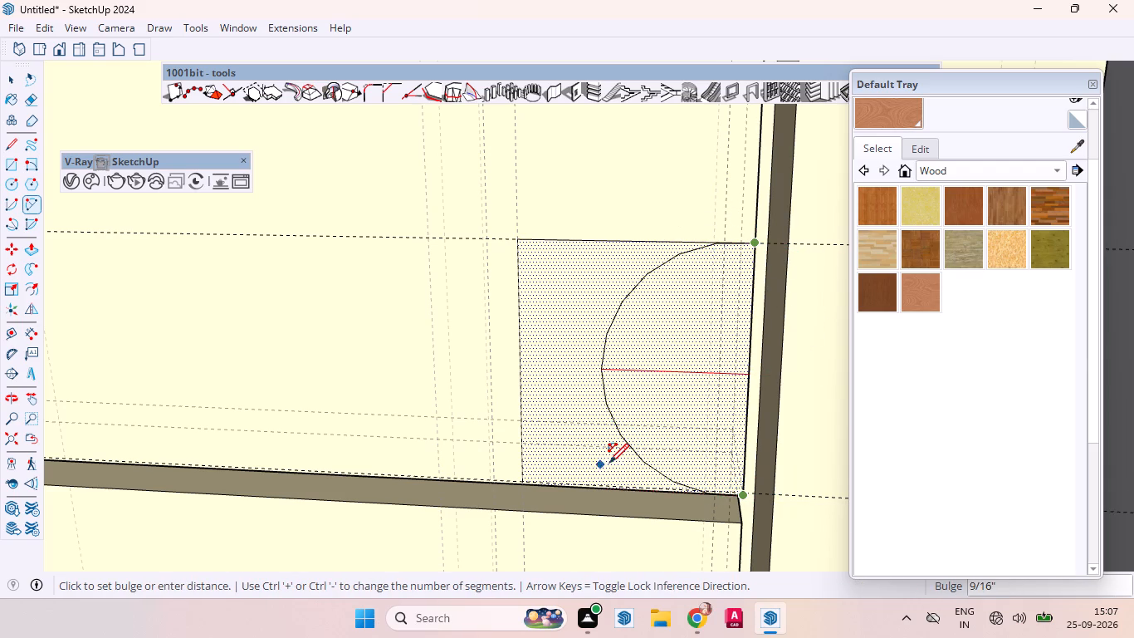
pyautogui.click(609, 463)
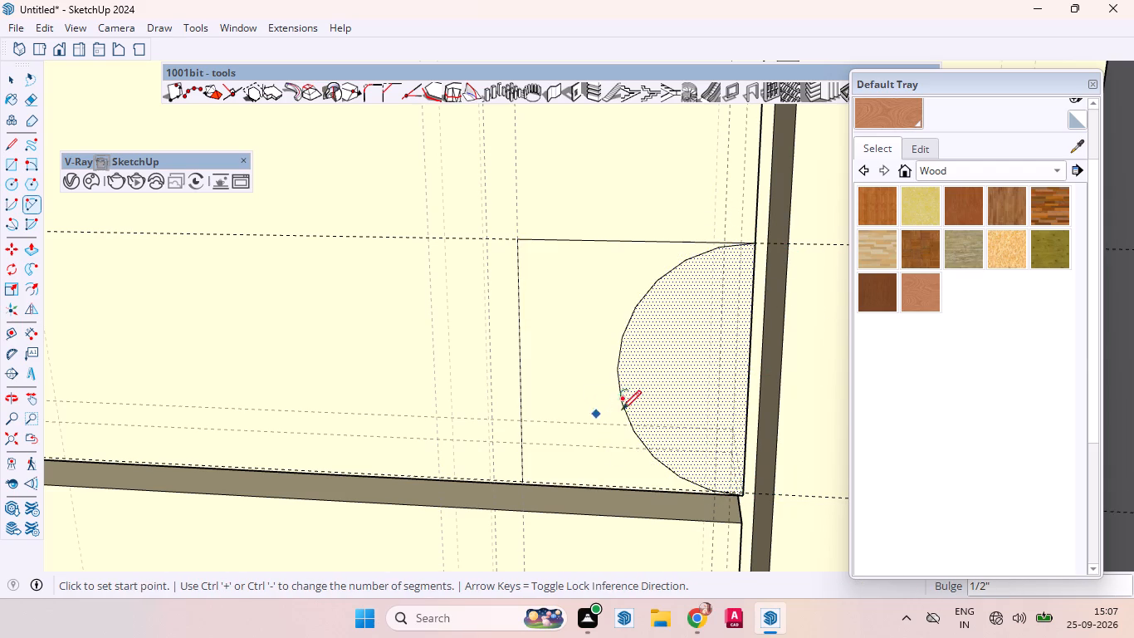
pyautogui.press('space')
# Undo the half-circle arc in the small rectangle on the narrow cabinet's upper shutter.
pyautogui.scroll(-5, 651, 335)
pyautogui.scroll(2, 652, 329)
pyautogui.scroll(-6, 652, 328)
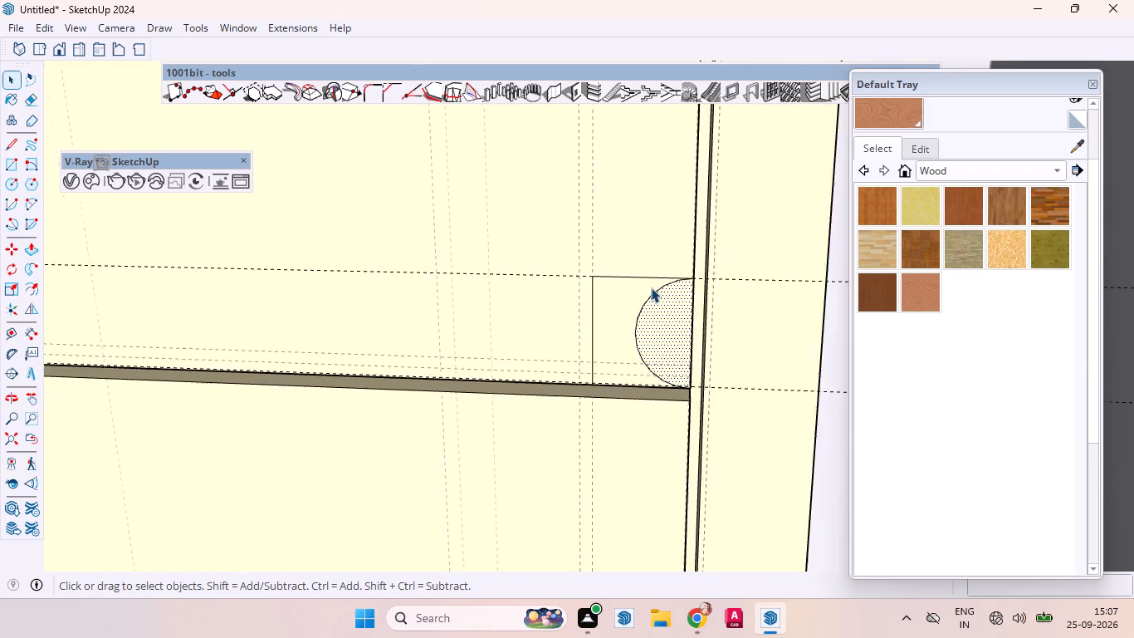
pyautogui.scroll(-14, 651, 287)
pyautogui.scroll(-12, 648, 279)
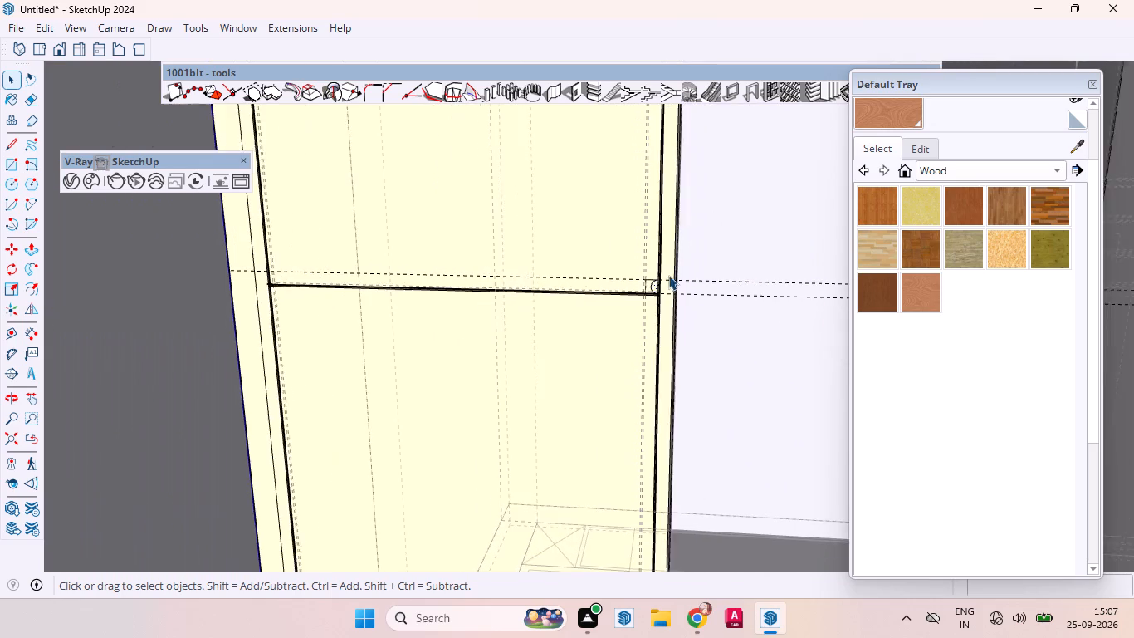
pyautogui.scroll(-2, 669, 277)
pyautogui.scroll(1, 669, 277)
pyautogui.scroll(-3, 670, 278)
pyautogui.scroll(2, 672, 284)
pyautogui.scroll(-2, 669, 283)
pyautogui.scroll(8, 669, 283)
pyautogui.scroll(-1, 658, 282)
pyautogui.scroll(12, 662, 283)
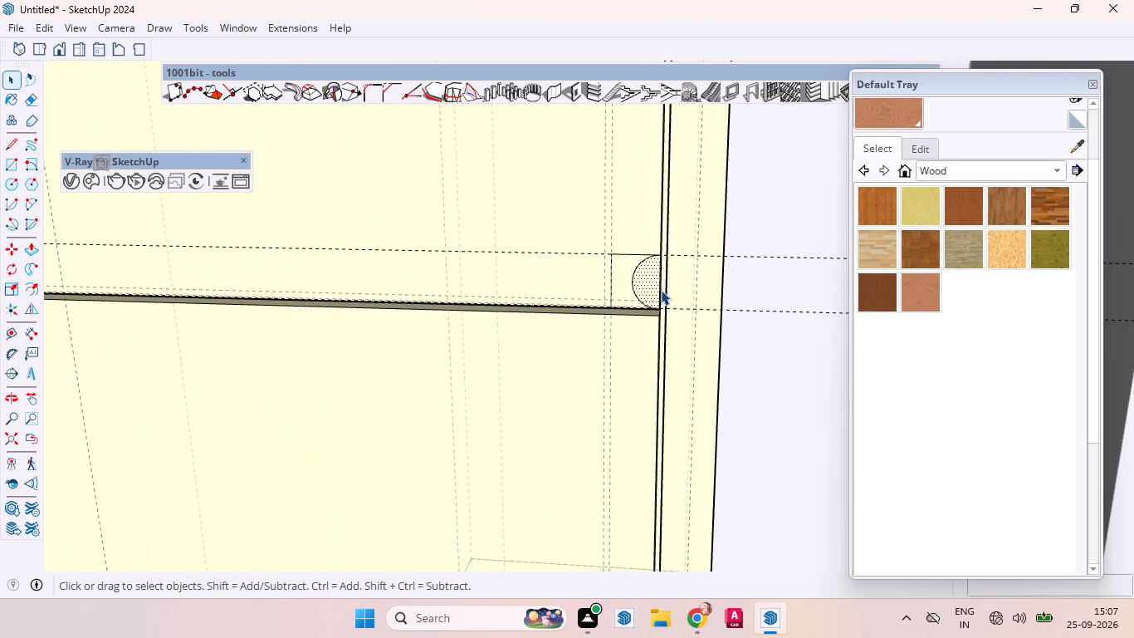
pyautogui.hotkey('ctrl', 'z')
# Project a guide from the top of the wide wardrobe's round handle across to the narrow cabinet's upper shutter.
pyautogui.scroll(-9, 604, 305)
pyautogui.scroll(1, 552, 280)
pyautogui.scroll(-1, 552, 280)
pyautogui.scroll(4, 552, 280)
pyautogui.scroll(-11, 552, 280)
pyautogui.scroll(1, 521, 307)
pyautogui.scroll(-5, 521, 307)
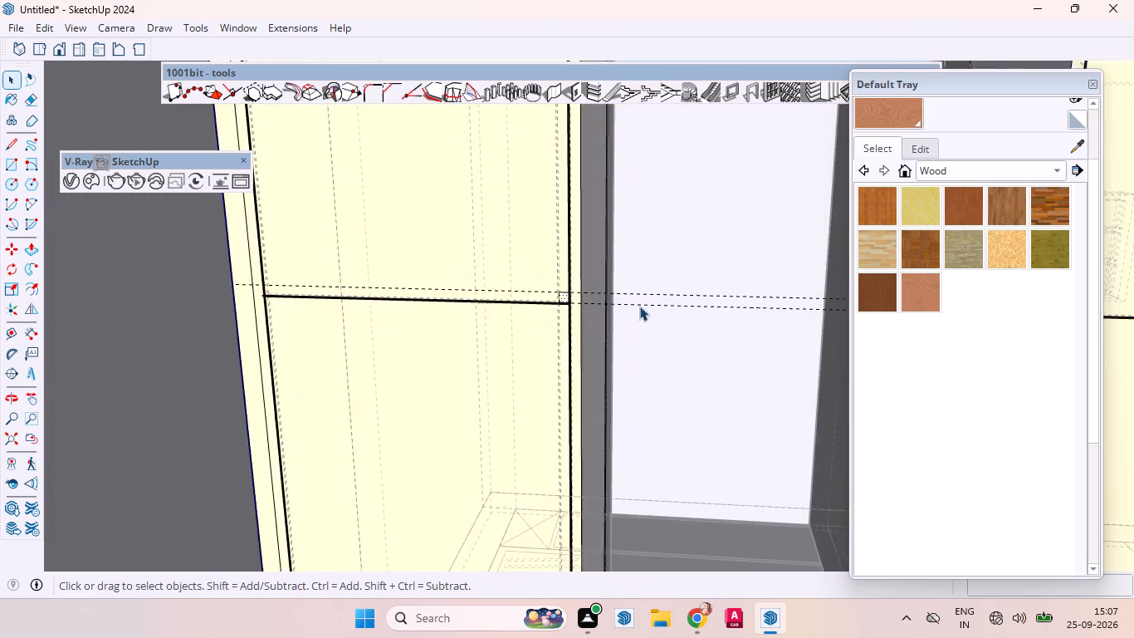
pyautogui.scroll(-11, 639, 306)
pyautogui.scroll(9, 766, 303)
pyautogui.scroll(-2, 822, 310)
pyautogui.scroll(4, 822, 310)
pyautogui.scroll(-8, 681, 317)
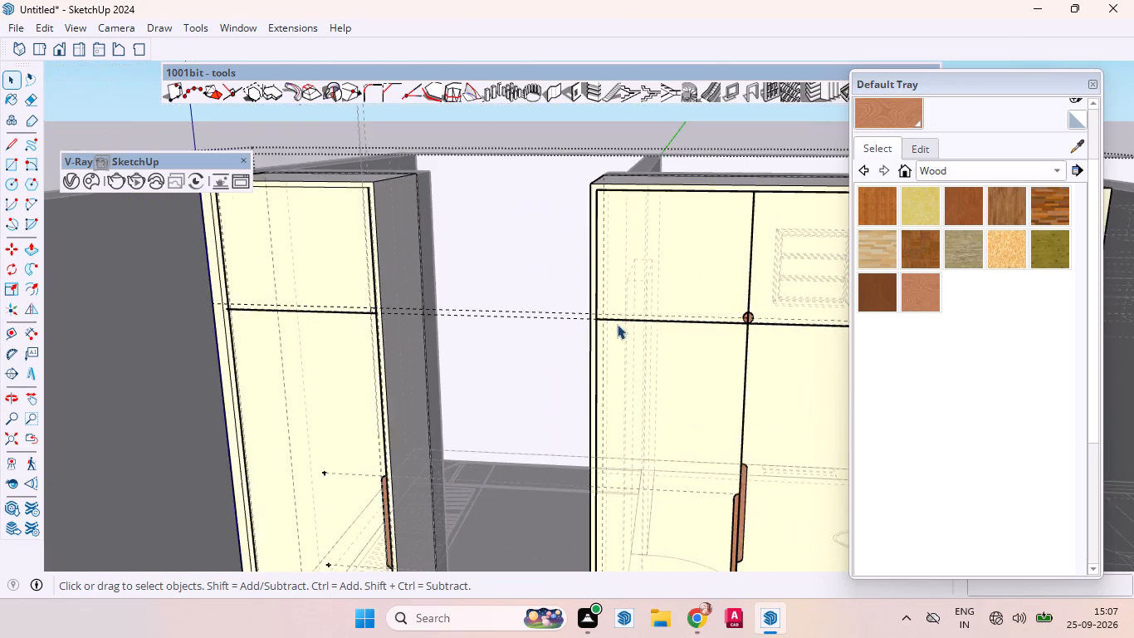
pyautogui.scroll(1, 807, 300)
pyautogui.scroll(-2, 806, 300)
pyautogui.scroll(16, 806, 300)
pyautogui.scroll(-11, 683, 340)
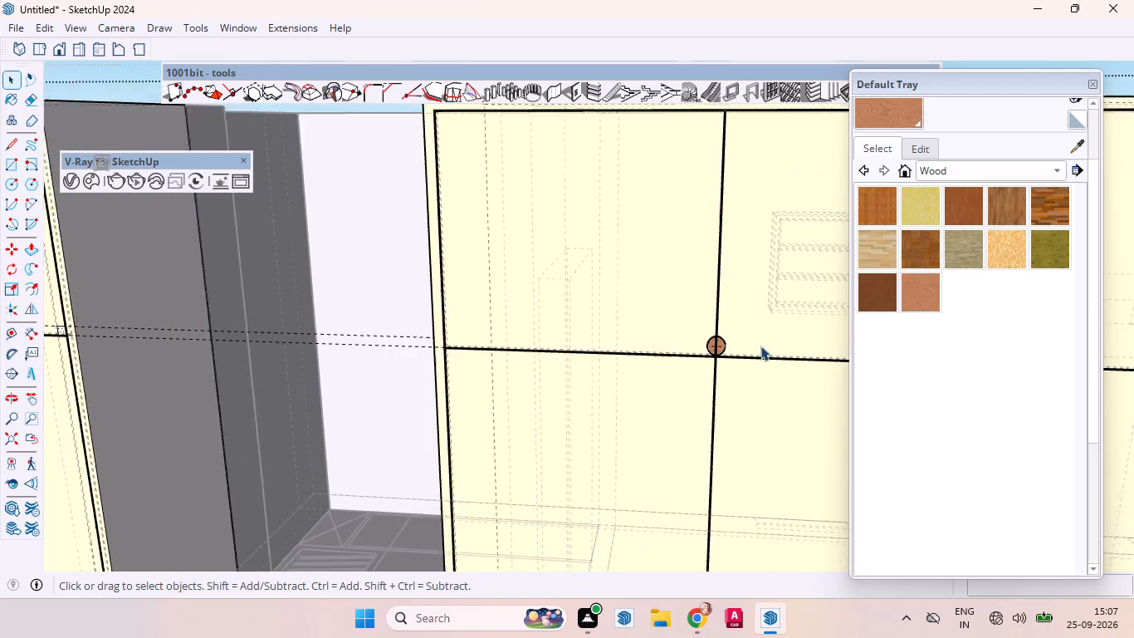
pyautogui.scroll(11, 719, 331)
pyautogui.scroll(-6, 726, 341)
pyautogui.scroll(2, 726, 341)
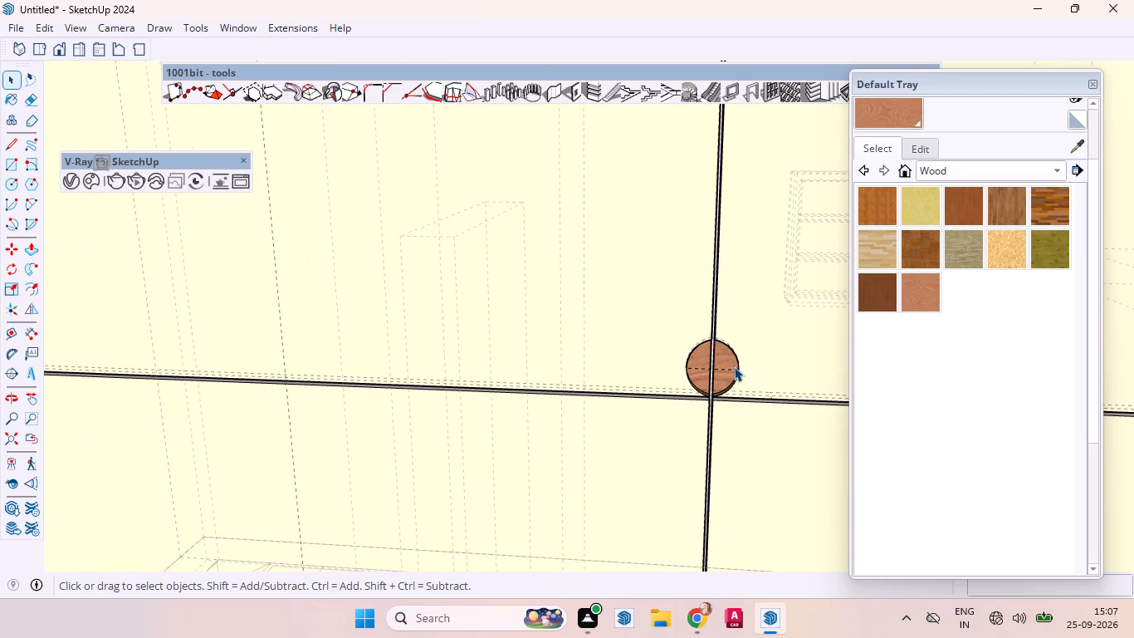
pyautogui.press('l')
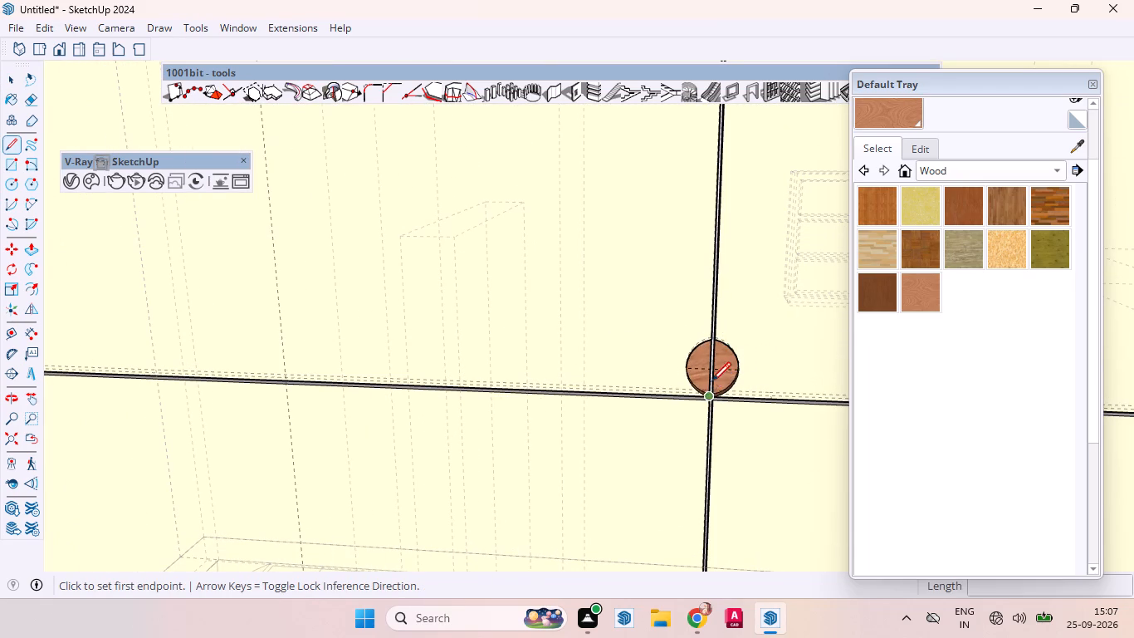
pyautogui.press('space')
pyautogui.press('t')
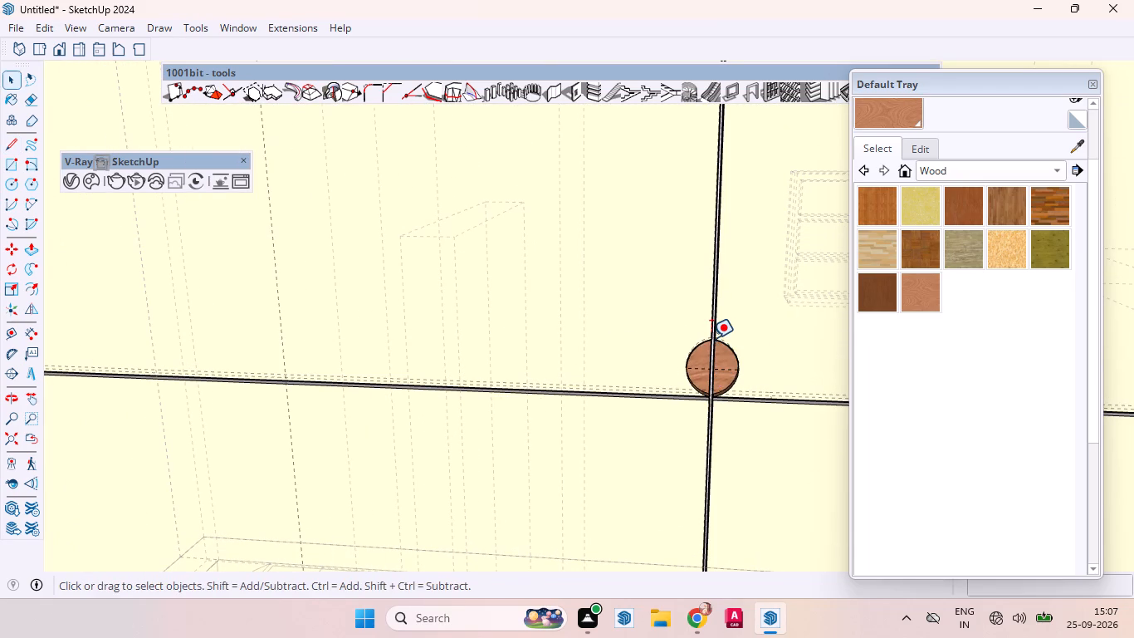
pyautogui.click(708, 338)
pyautogui.scroll(-16, 780, 321)
pyautogui.scroll(3, 668, 353)
pyautogui.scroll(-8, 809, 383)
pyautogui.scroll(1, 762, 384)
pyautogui.scroll(-6, 747, 370)
pyautogui.scroll(6, 522, 351)
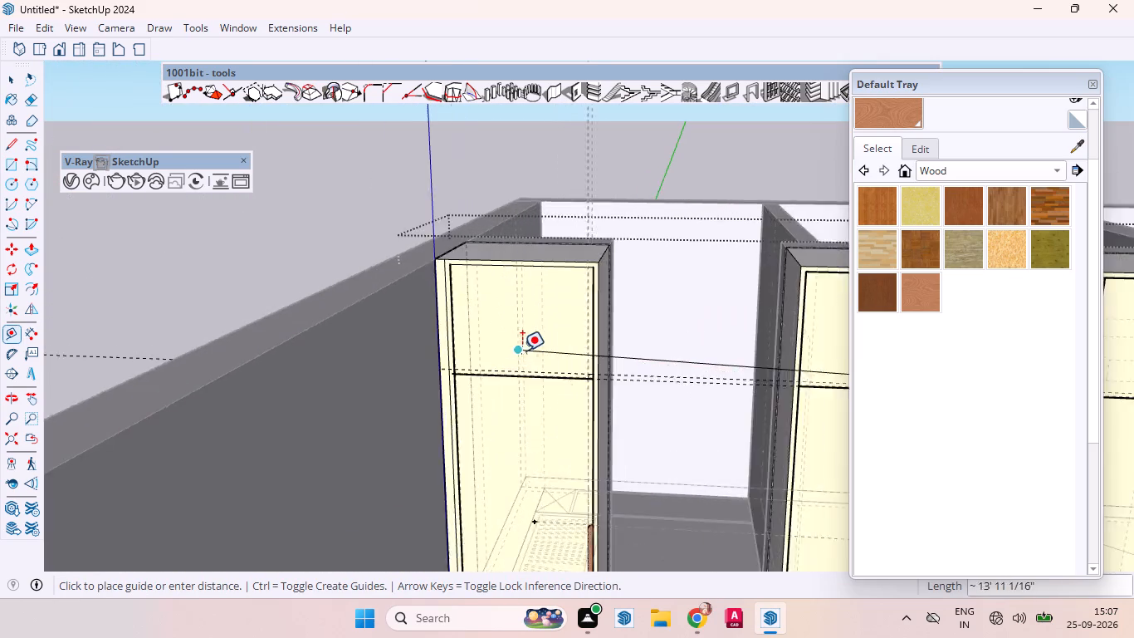
pyautogui.scroll(7, 522, 351)
pyautogui.click(481, 370)
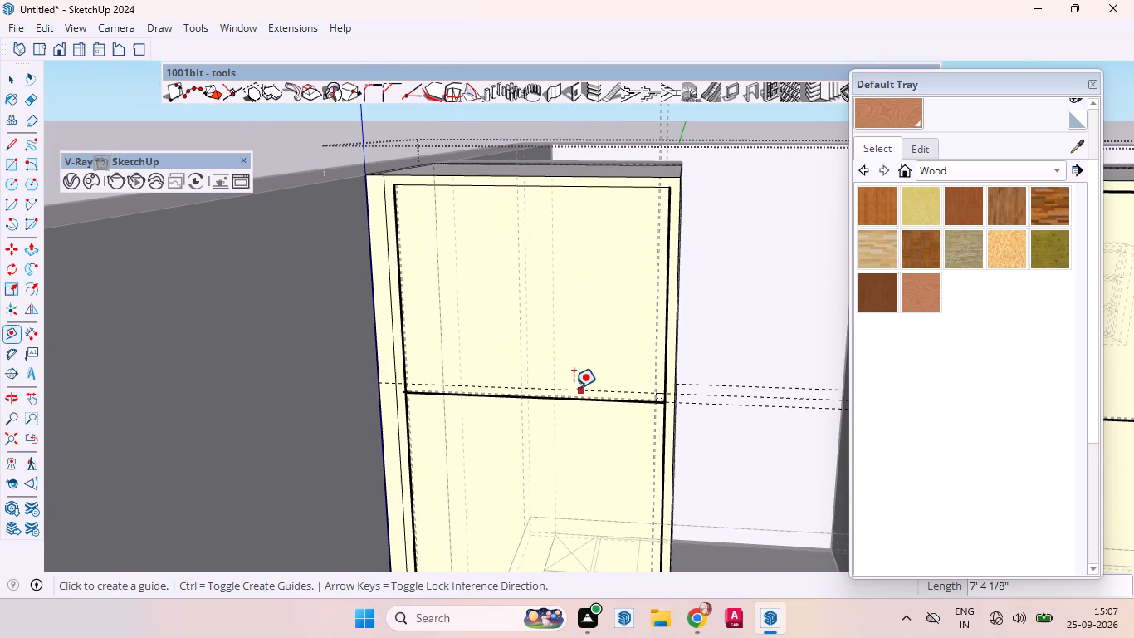
pyautogui.press('space')
# Add a horizontal guide about 1" above the guide along the small rectangle's top edge on the narrow cabinet.
pyautogui.scroll(4, 676, 390)
pyautogui.scroll(-1, 717, 393)
pyautogui.scroll(4, 718, 393)
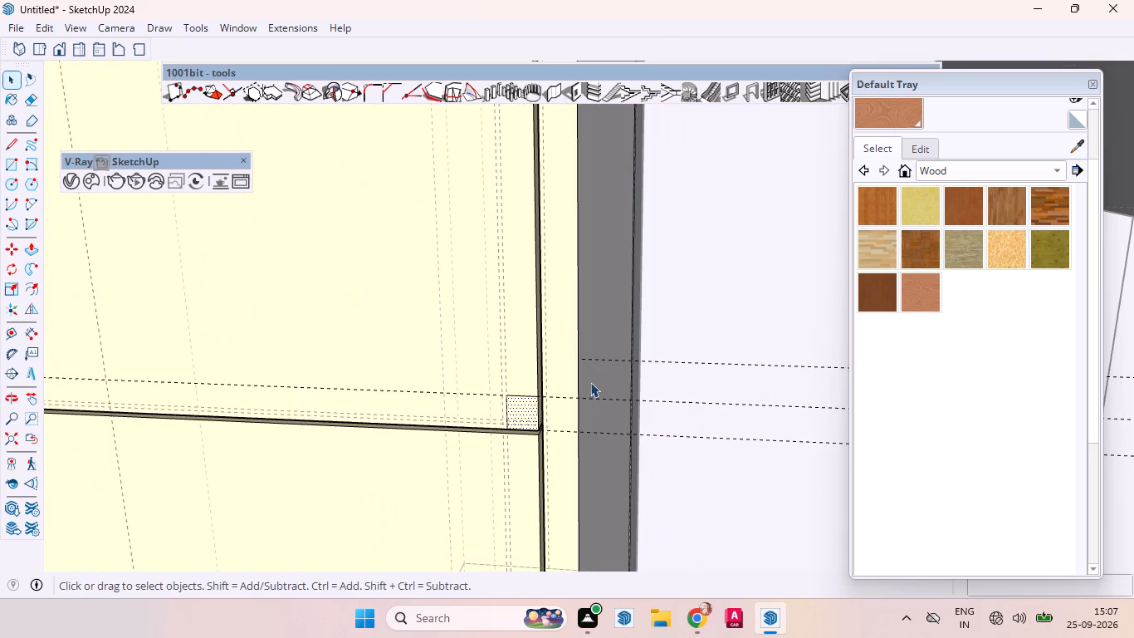
pyautogui.press('t')
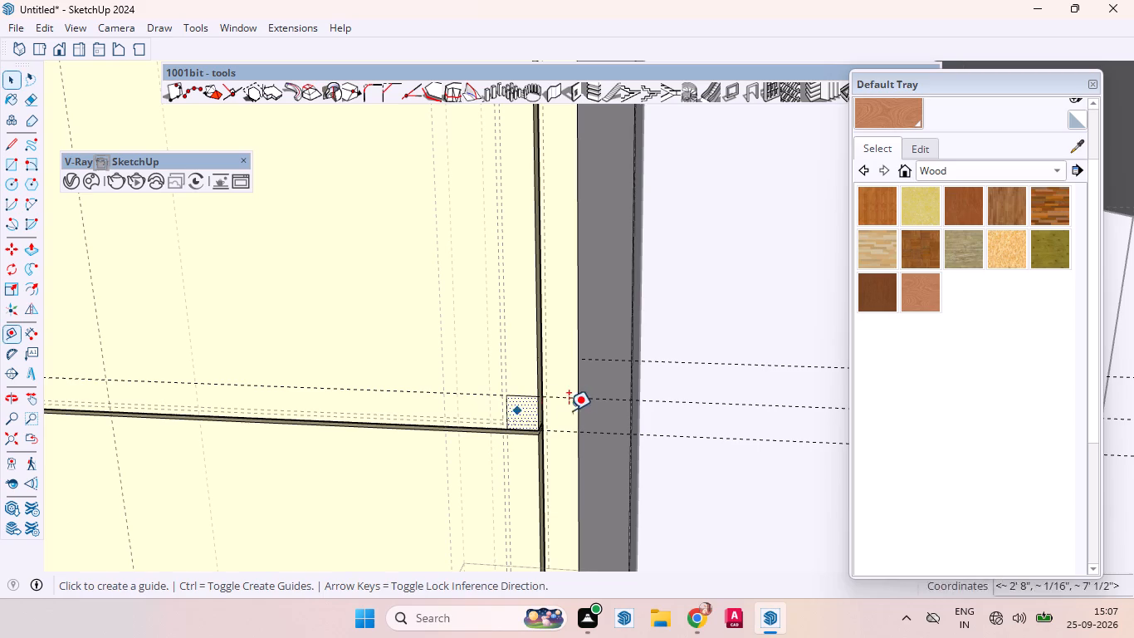
pyautogui.click(568, 400)
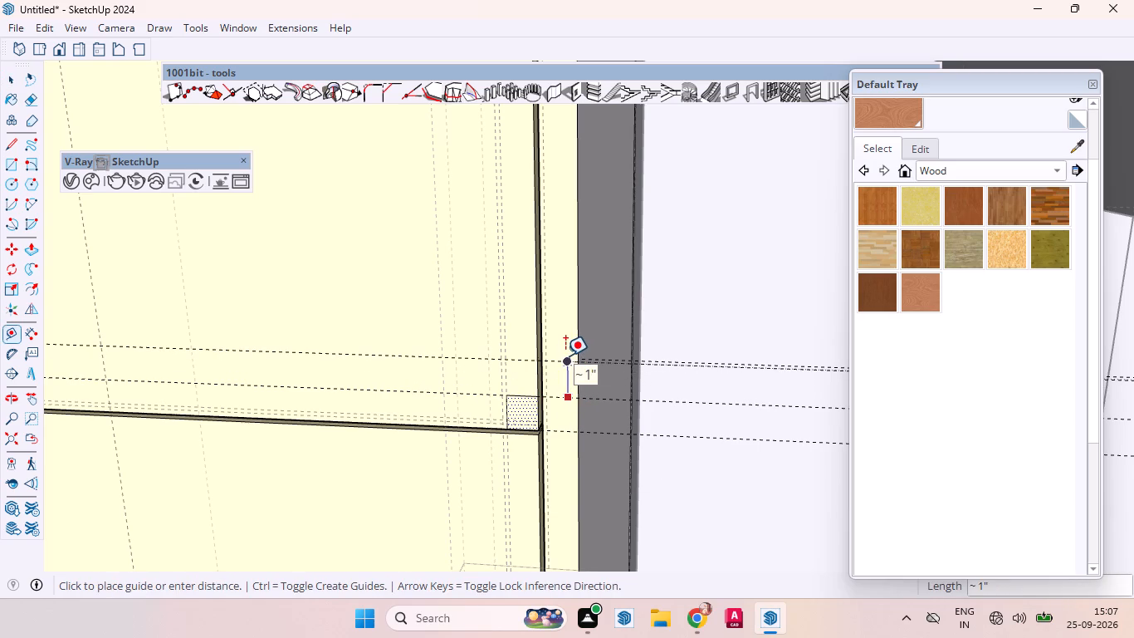
pyautogui.click(565, 356)
pyautogui.press('space')
# Delete the top and inner side edges of the small rectangle on the narrow cabinet's upper shutter.
pyautogui.moveTo(524, 410); pyautogui.dragTo(563, 410, button='middle')
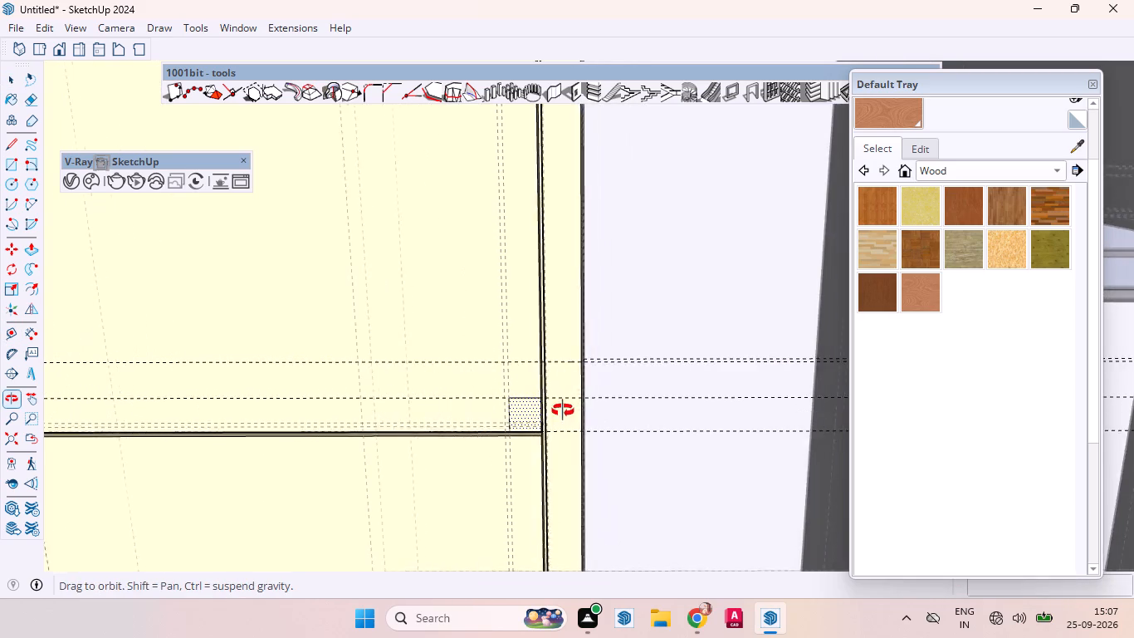
pyautogui.moveTo(563, 410); pyautogui.dragTo(565, 409, button='middle')
pyautogui.scroll(1, 565, 409)
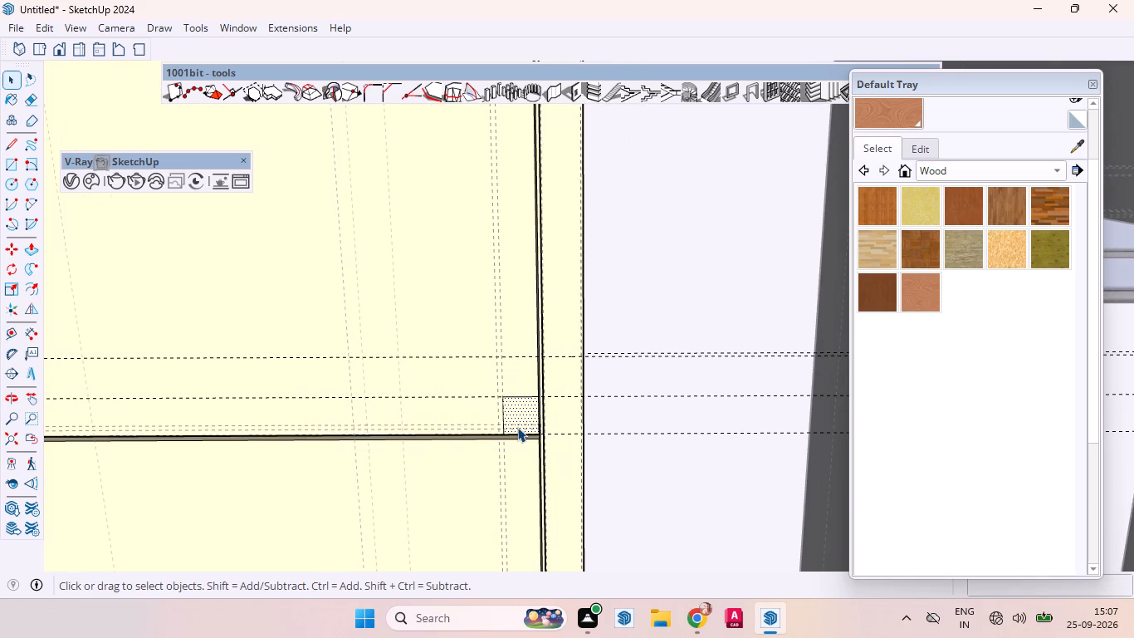
pyautogui.click(521, 396)
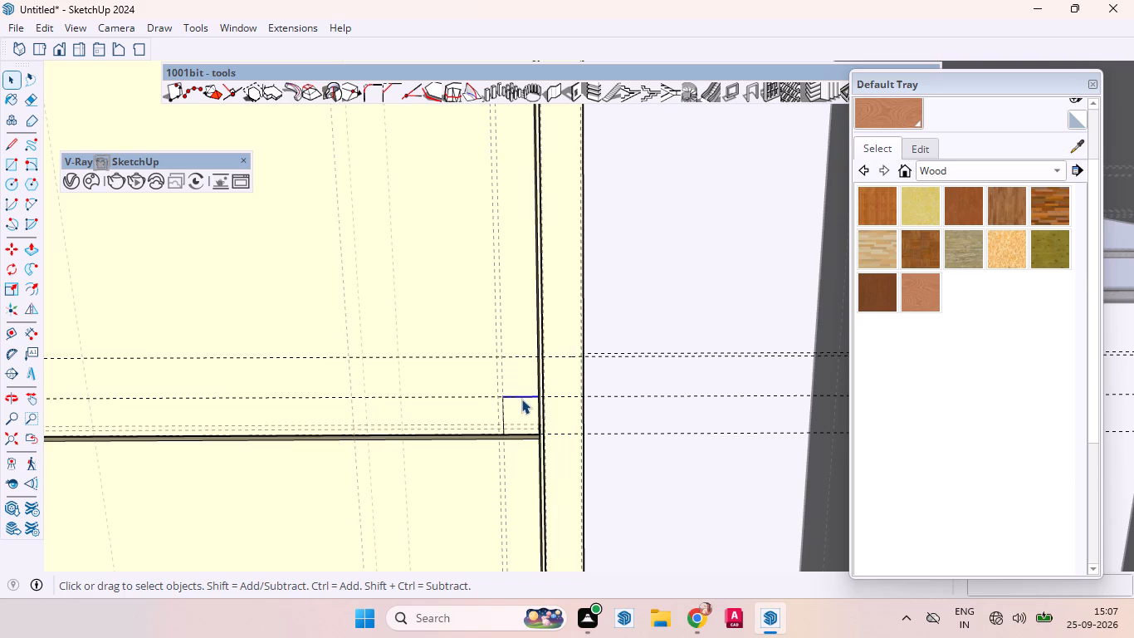
pyautogui.press('Delete')
pyautogui.click(501, 405)
pyautogui.press('Delete')
# Draw a rectangle about 2" high and 1" wide at the lower handle-side corner of the narrow cabinet's upper shutter.
pyautogui.press('r')
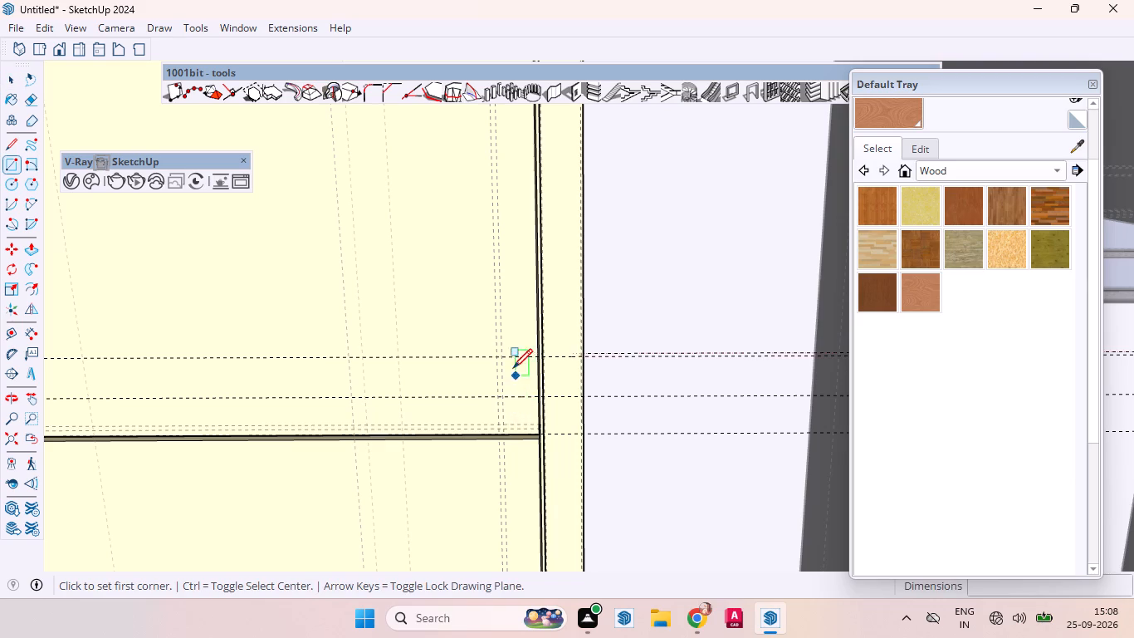
pyautogui.scroll(4, 503, 361)
pyautogui.click(492, 352)
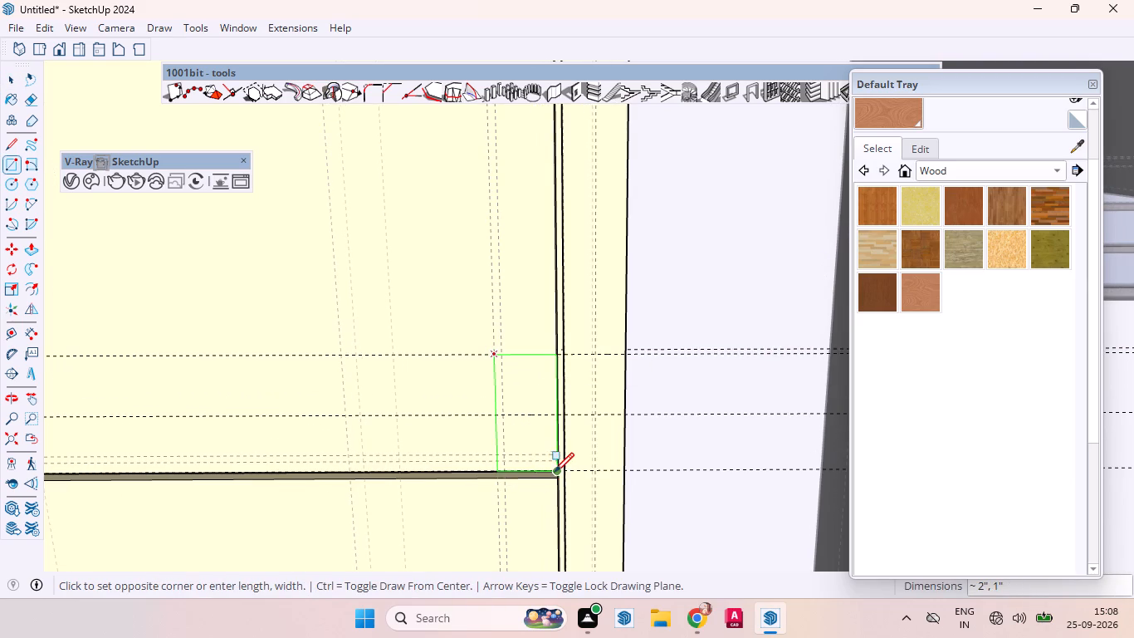
pyautogui.click(555, 472)
pyautogui.press('space')
# Draw a two-point arc with a bulge of about 1" inside the new rectangle, spanning its full side at the shutter edge.
pyautogui.press('a')
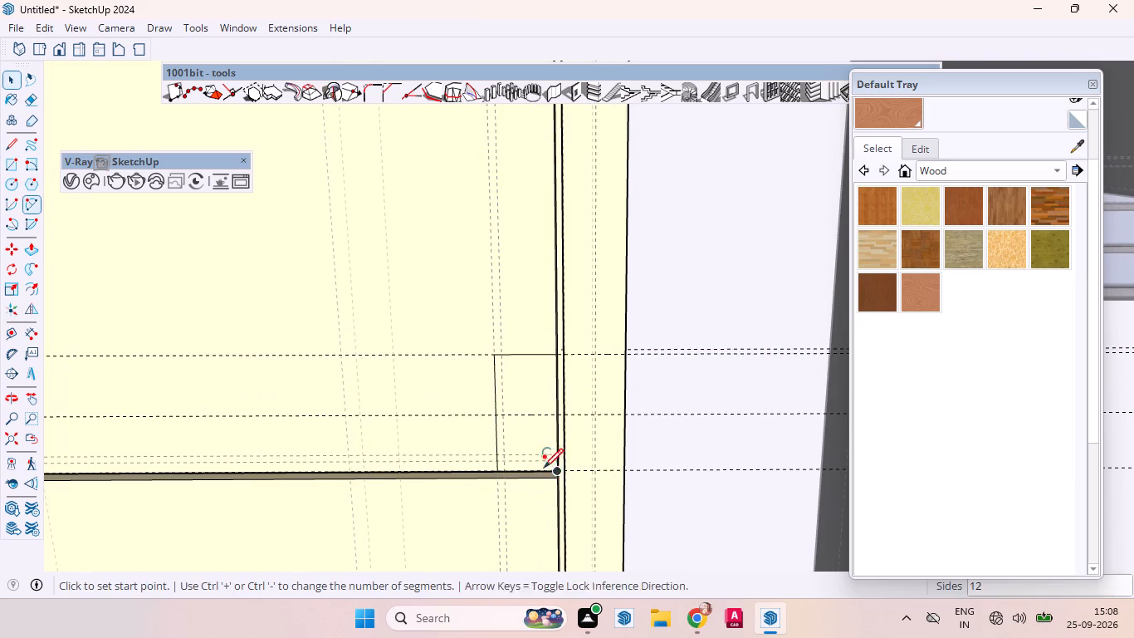
pyautogui.click(560, 353)
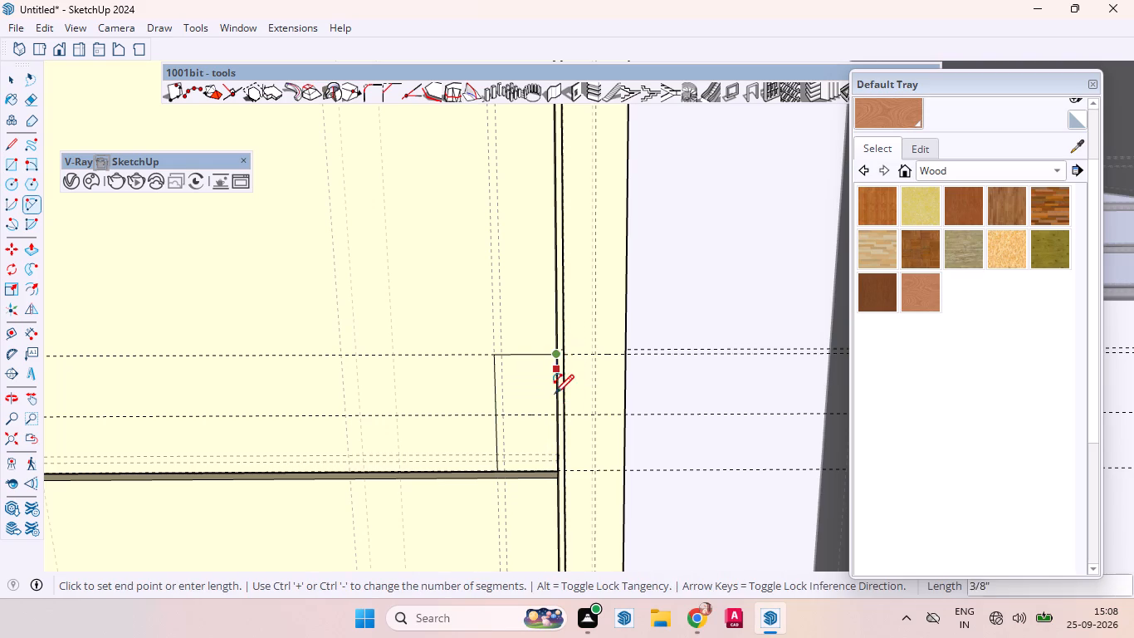
pyautogui.click(554, 473)
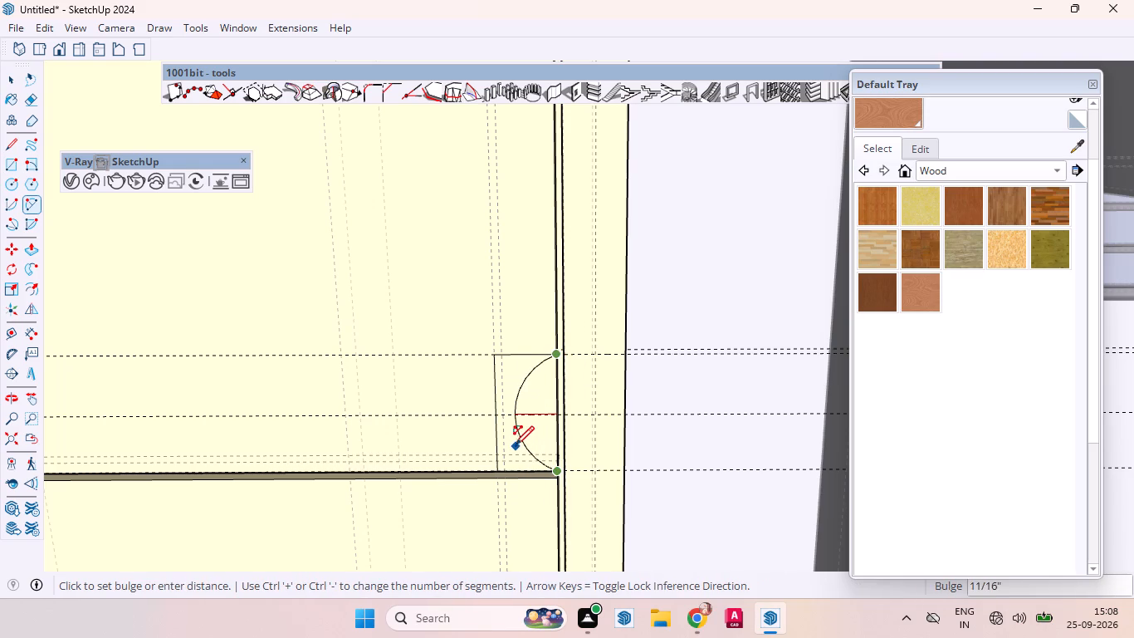
pyautogui.click(496, 426)
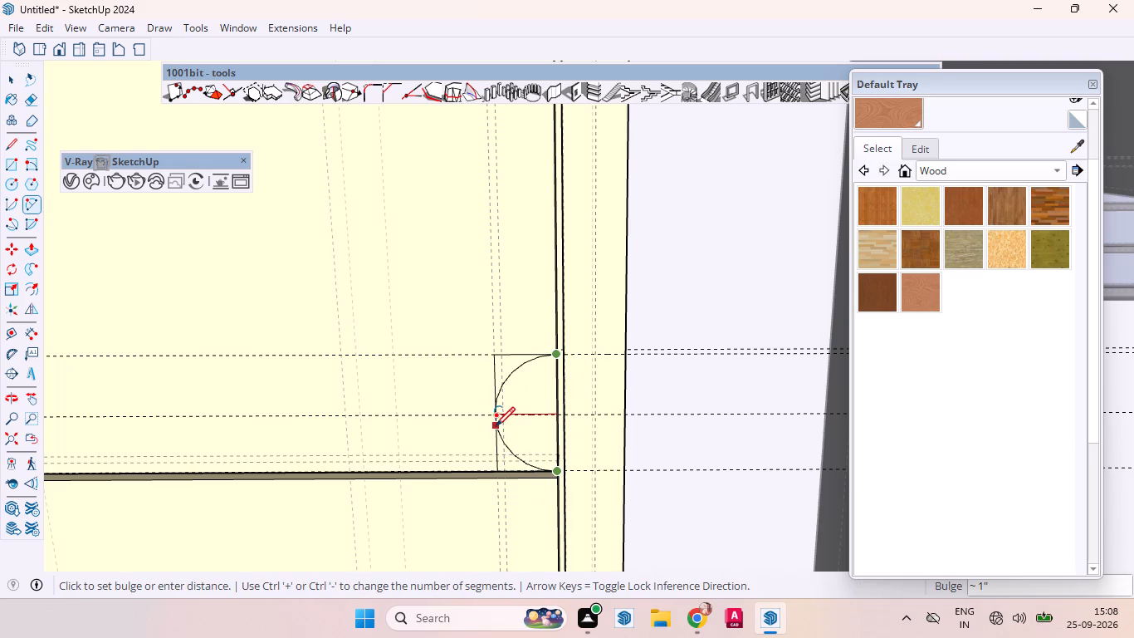
pyautogui.press('space')
# Push the half-round face into the narrow cabinet's upper shutter, repeating the previous Push/Pull depth.
pyautogui.click(530, 408)
pyautogui.press('p')
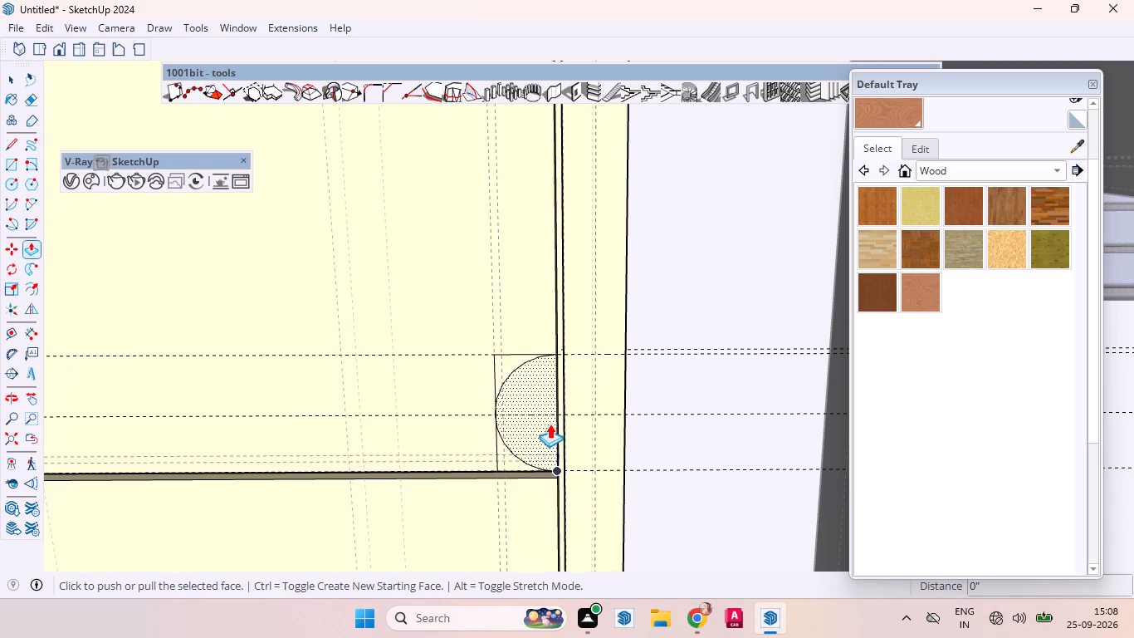
pyautogui.doubleClick(547, 422)
pyautogui.press('space')
# Paint the half-round recess's back face and curved side faces with the light reddish-brown wood material.
pyautogui.click(916, 302)
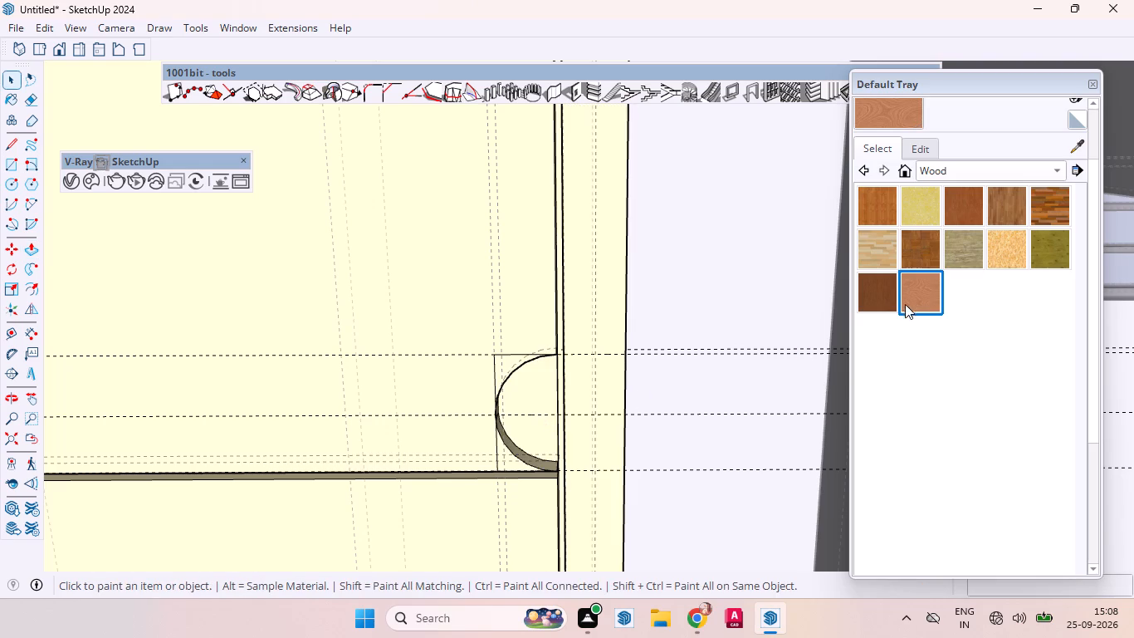
pyautogui.scroll(8, 477, 409)
pyautogui.scroll(-1, 560, 408)
pyautogui.scroll(6, 560, 408)
pyautogui.scroll(-1, 561, 408)
pyautogui.click(565, 404)
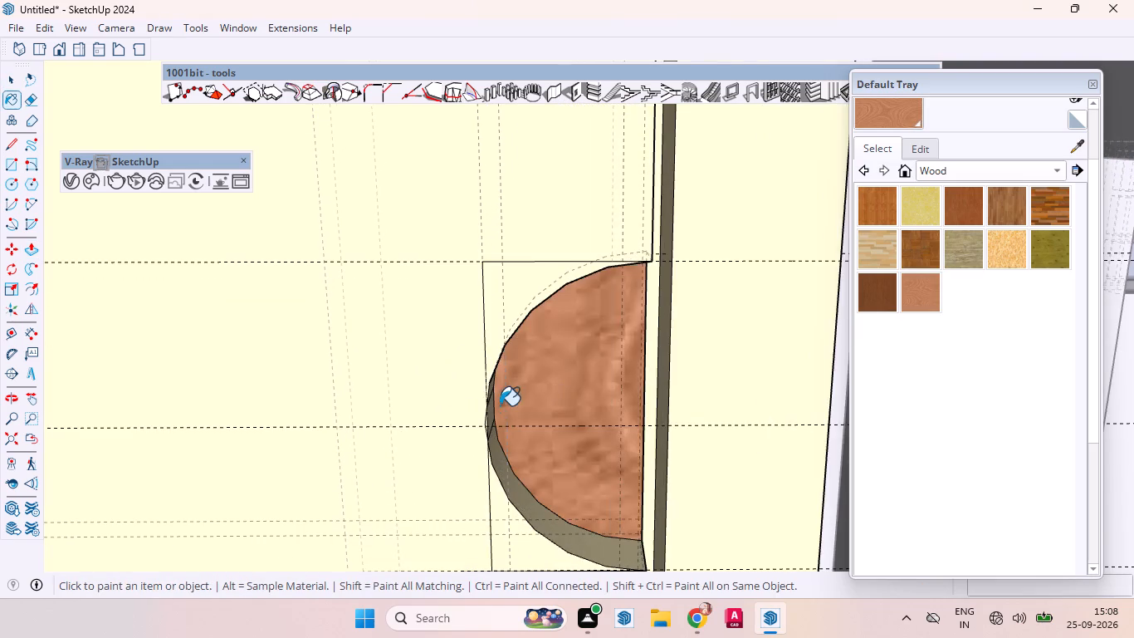
pyautogui.scroll(3, 502, 416)
pyautogui.scroll(-1, 503, 417)
pyautogui.scroll(1, 503, 417)
pyautogui.scroll(-2, 503, 417)
pyautogui.scroll(5, 498, 420)
pyautogui.click(483, 413)
pyautogui.scroll(6, 485, 380)
pyautogui.click(475, 353)
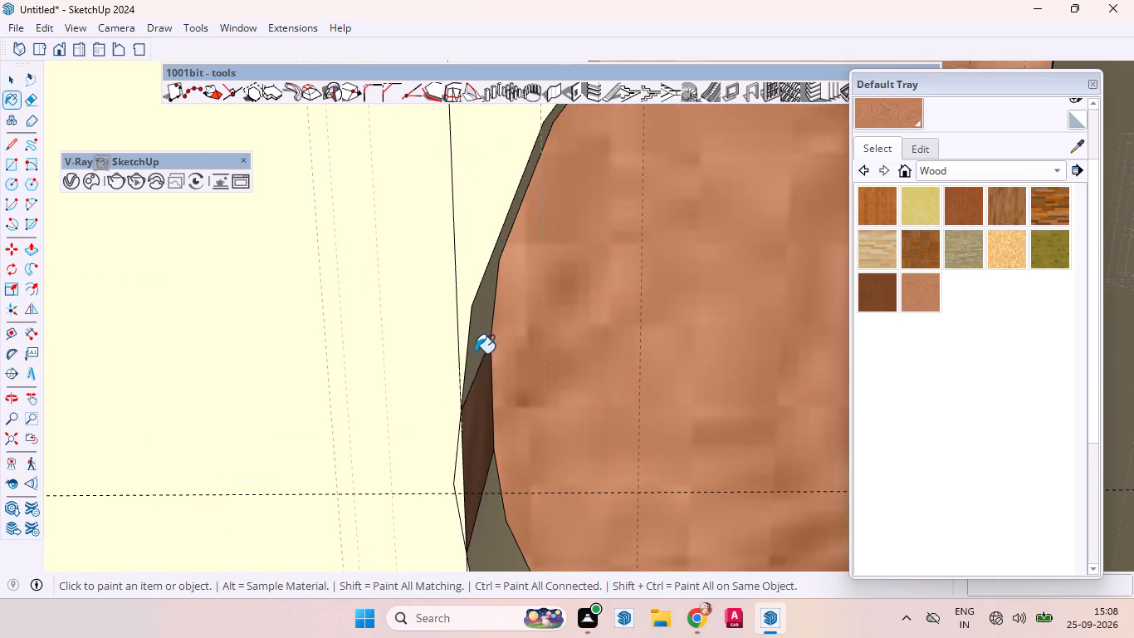
pyautogui.scroll(-6, 501, 349)
pyautogui.click(499, 497)
pyautogui.press('space')
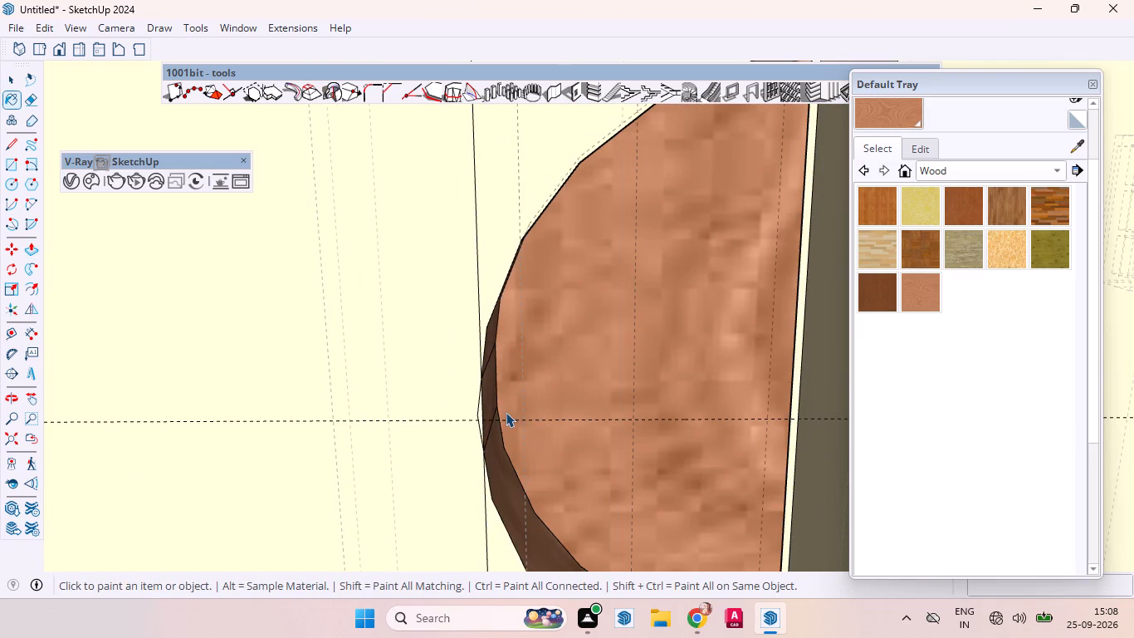
# Close the cabinet group, reopen it for editing, and delete its long horizontal guides at the upper-shutter handle height.
pyautogui.scroll(-6, 522, 409)
pyautogui.scroll(2, 533, 393)
pyautogui.scroll(-9, 554, 333)
pyautogui.scroll(1, 551, 278)
pyautogui.scroll(-14, 551, 278)
pyautogui.scroll(6, 555, 312)
pyautogui.scroll(-17, 555, 317)
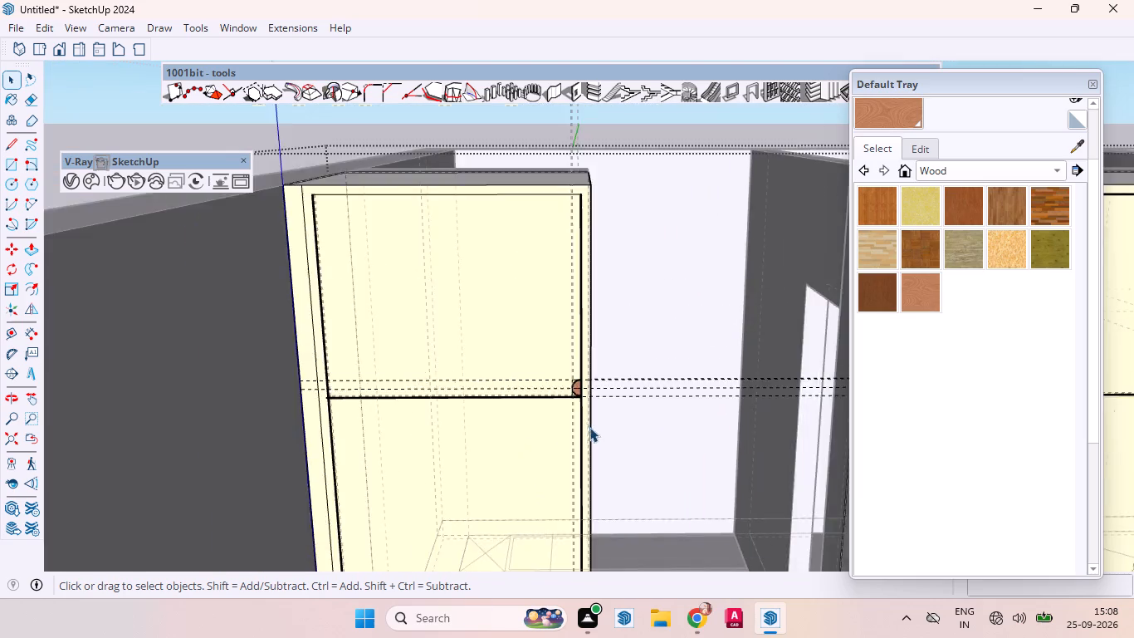
pyautogui.scroll(-11, 589, 427)
pyautogui.scroll(2, 580, 400)
pyautogui.scroll(-1, 580, 400)
pyautogui.scroll(4, 580, 400)
pyautogui.scroll(-5, 580, 400)
pyautogui.scroll(1, 581, 367)
pyautogui.scroll(-2, 581, 367)
pyautogui.scroll(2, 582, 367)
pyautogui.scroll(-2, 583, 367)
pyautogui.click(413, 433)
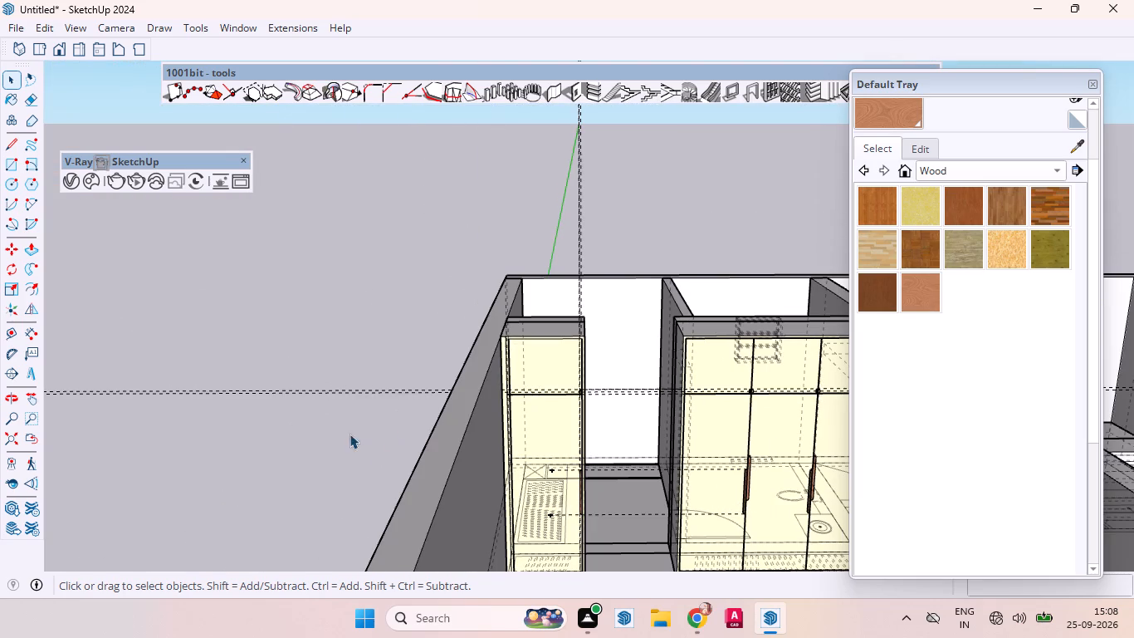
pyautogui.moveTo(367, 454); pyautogui.dragTo(266, 261)
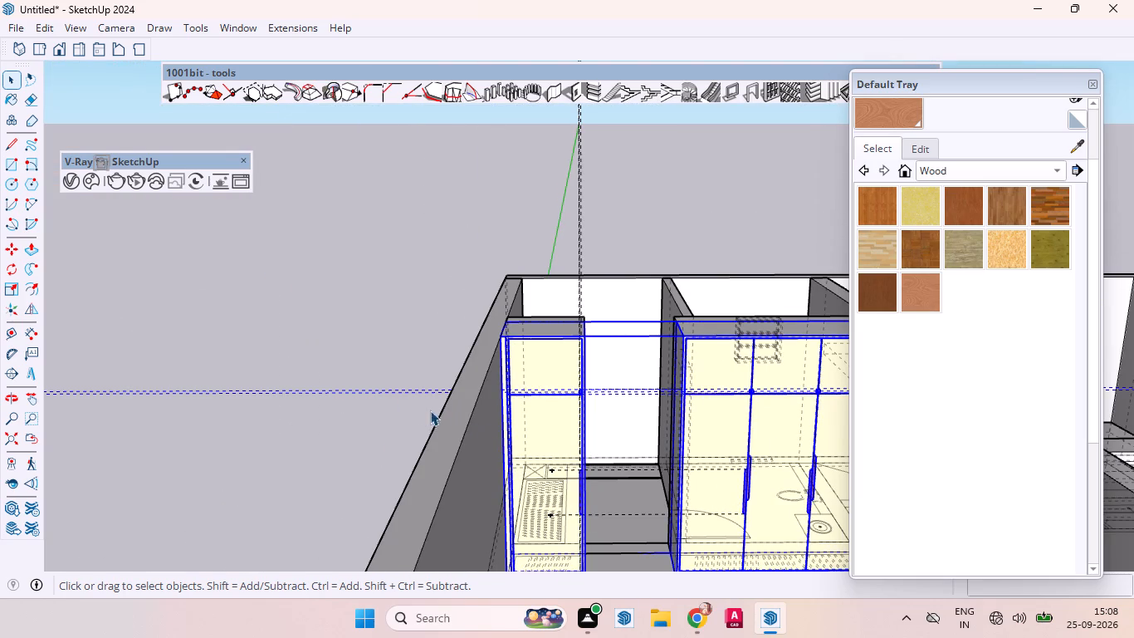
pyautogui.tripleClick(375, 389)
pyautogui.moveTo(371, 410); pyautogui.dragTo(318, 307)
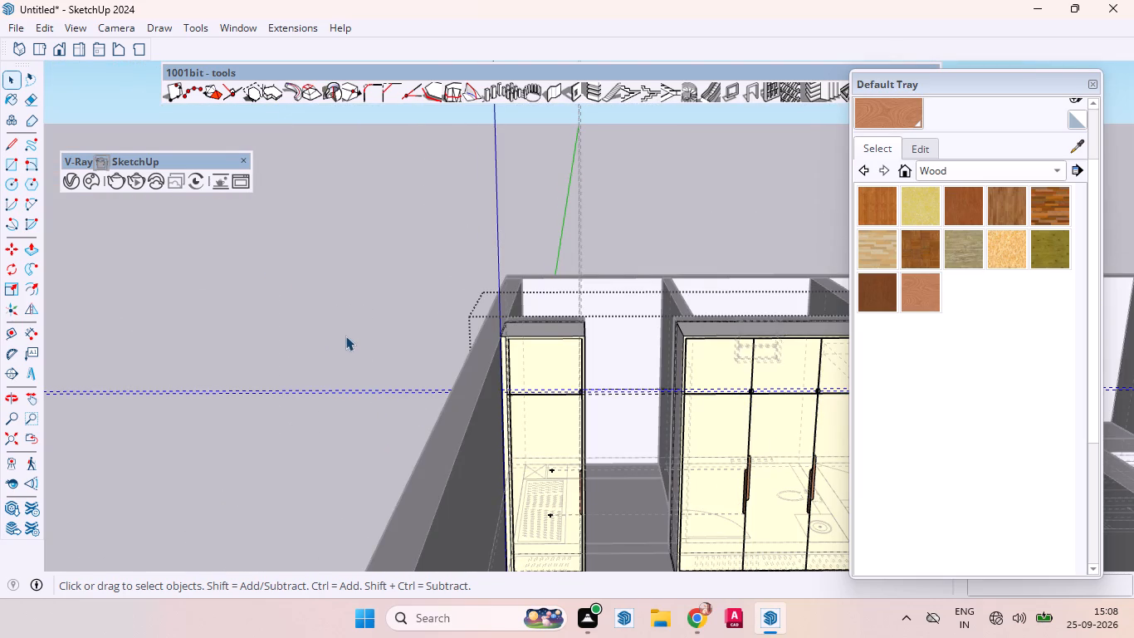
pyautogui.press('Delete')
# Delete the vertical guides running along the narrow cabinet's handle side.
pyautogui.moveTo(752, 217); pyautogui.dragTo(587, 160)
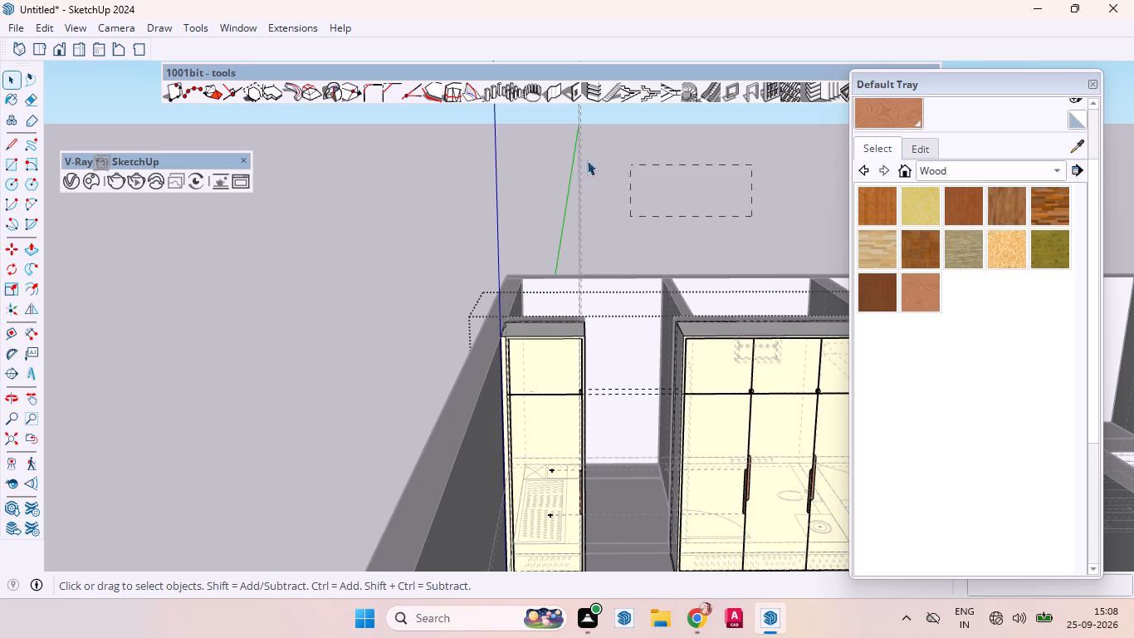
pyautogui.moveTo(587, 160); pyautogui.dragTo(411, 155)
pyautogui.click(581, 196)
pyautogui.moveTo(603, 218); pyautogui.dragTo(603, 219)
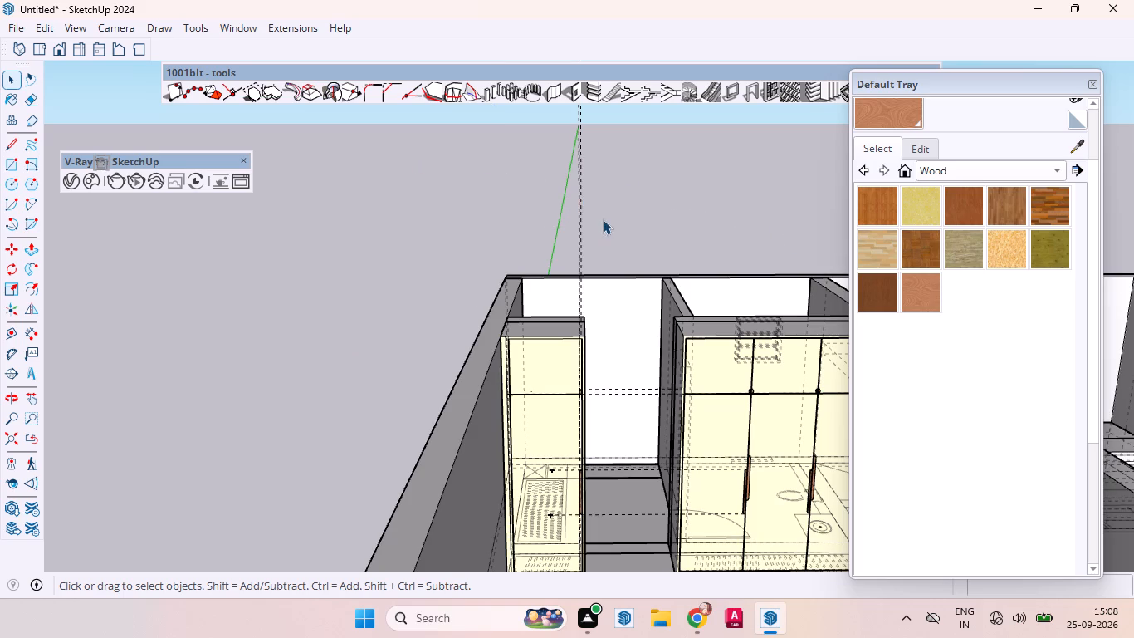
pyautogui.moveTo(603, 219); pyautogui.dragTo(493, 131)
pyautogui.press('Delete')
# Delete the two remaining horizontal guides between the cabinets at the upper-shutter handle height inside the cabinet group.
pyautogui.scroll(-10, 608, 193)
pyautogui.scroll(3, 610, 312)
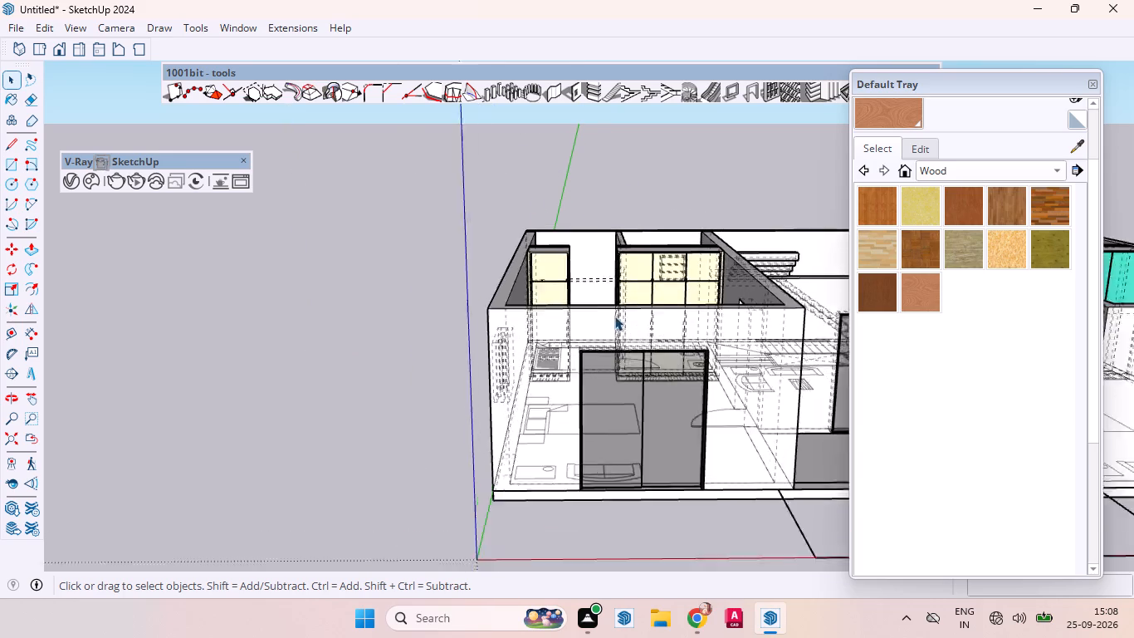
pyautogui.scroll(3, 614, 316)
pyautogui.moveTo(601, 288); pyautogui.dragTo(610, 397, button='middle')
pyautogui.scroll(5, 606, 397)
pyautogui.scroll(-1, 606, 397)
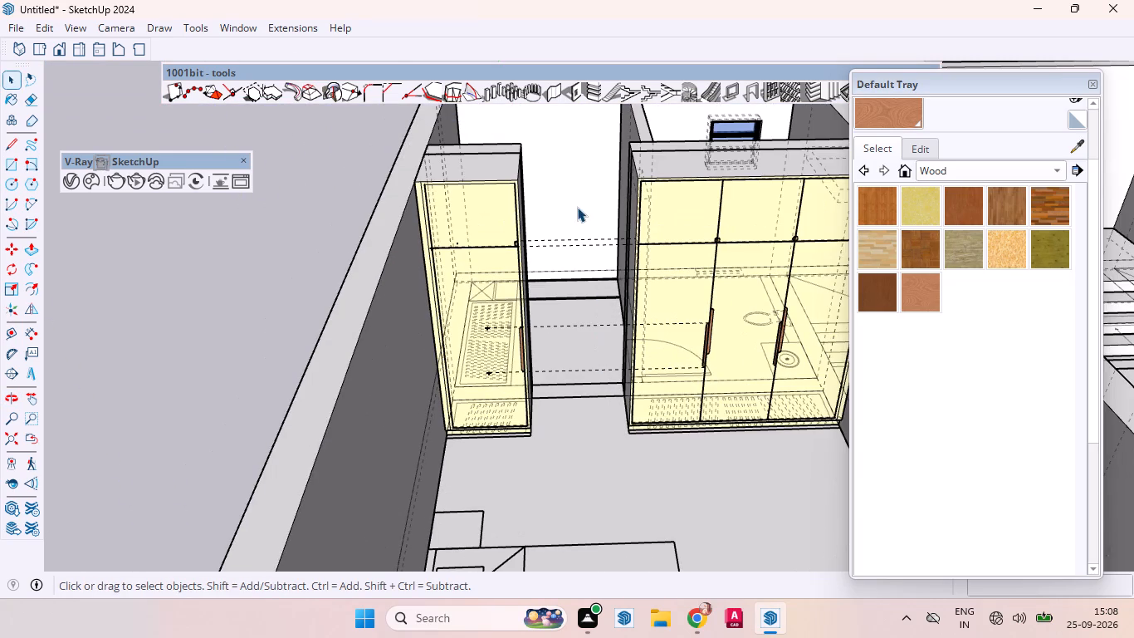
pyautogui.click(587, 238)
pyautogui.tripleClick(587, 238)
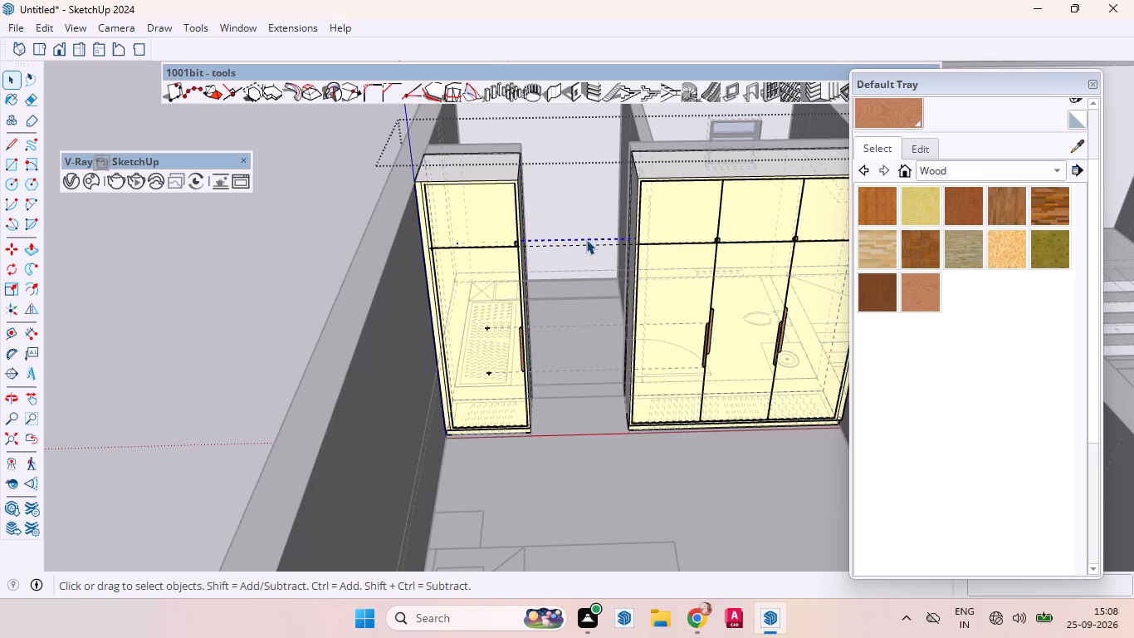
pyautogui.press('Delete')
pyautogui.click(584, 244)
pyautogui.press('Delete')
# Delete the two horizontal guides between the cabinets at the top and bottom of the long handles.
pyautogui.click(578, 331)
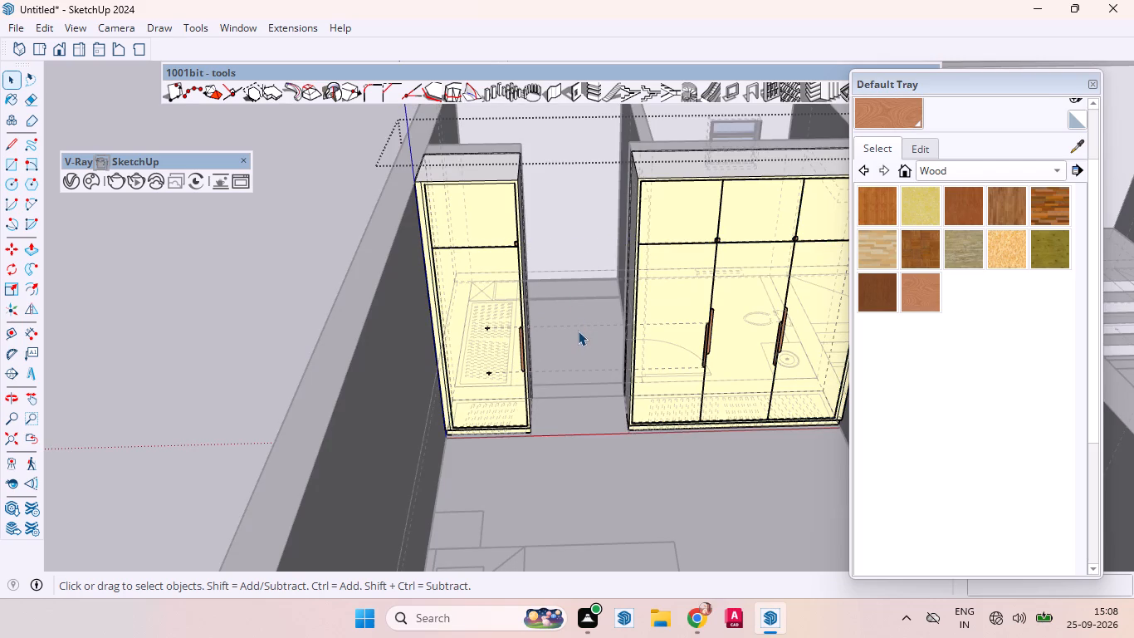
pyautogui.tripleClick(578, 329)
pyautogui.click(50, 226)
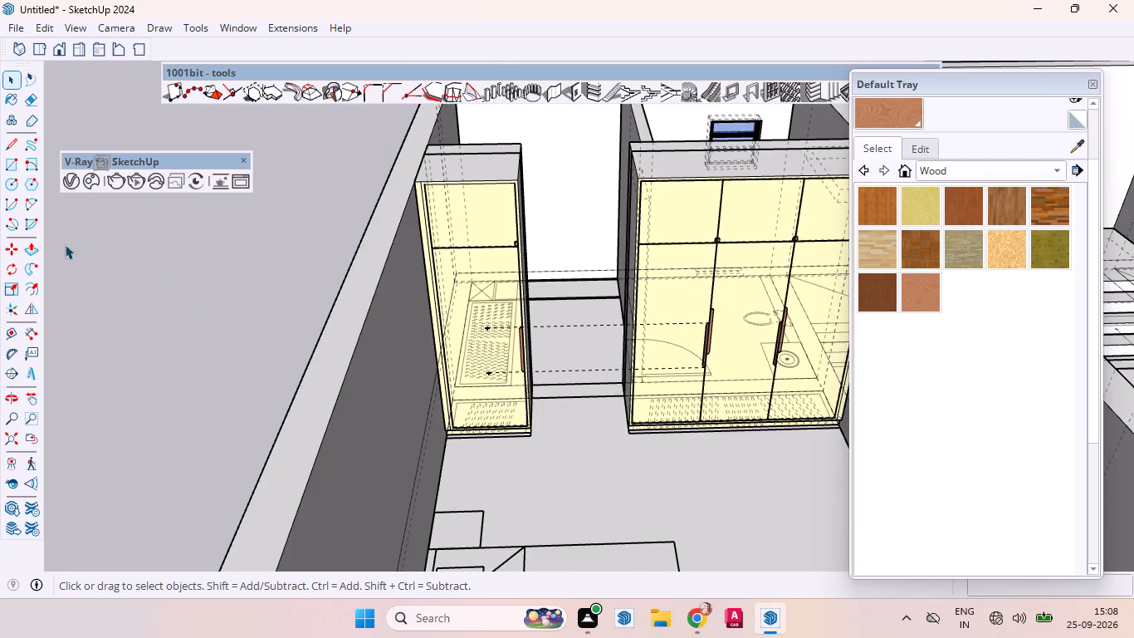
pyautogui.click(555, 326)
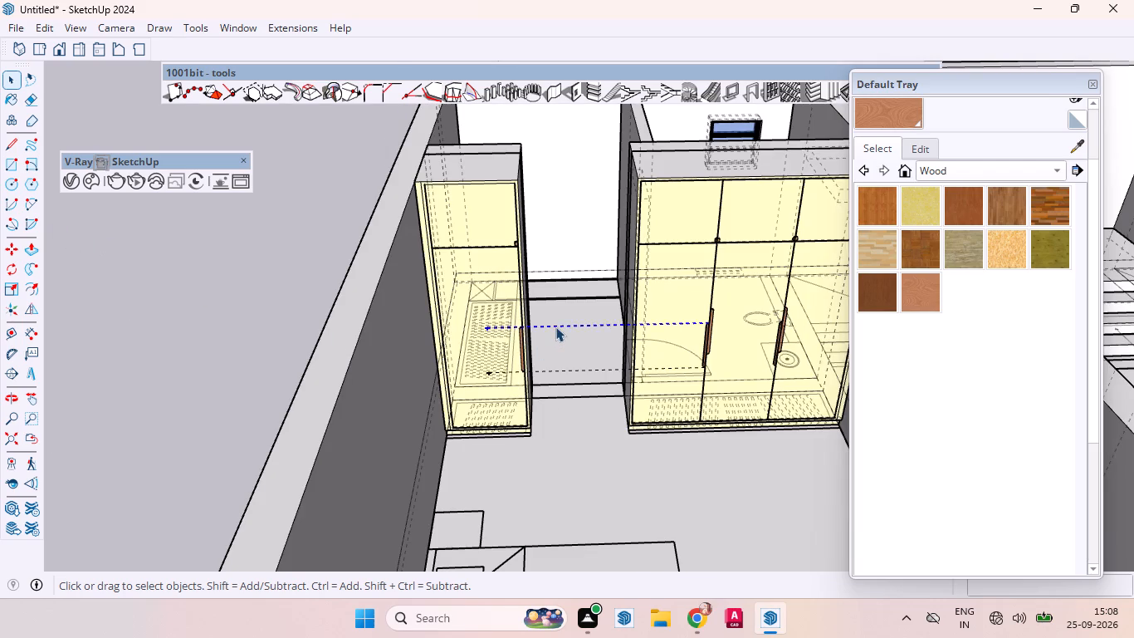
pyautogui.press('Delete')
pyautogui.click(572, 370)
pyautogui.press('Delete')
# Switch the X-ray face style on and back off to display the model with opaque faces.
pyautogui.scroll(-11, 479, 354)
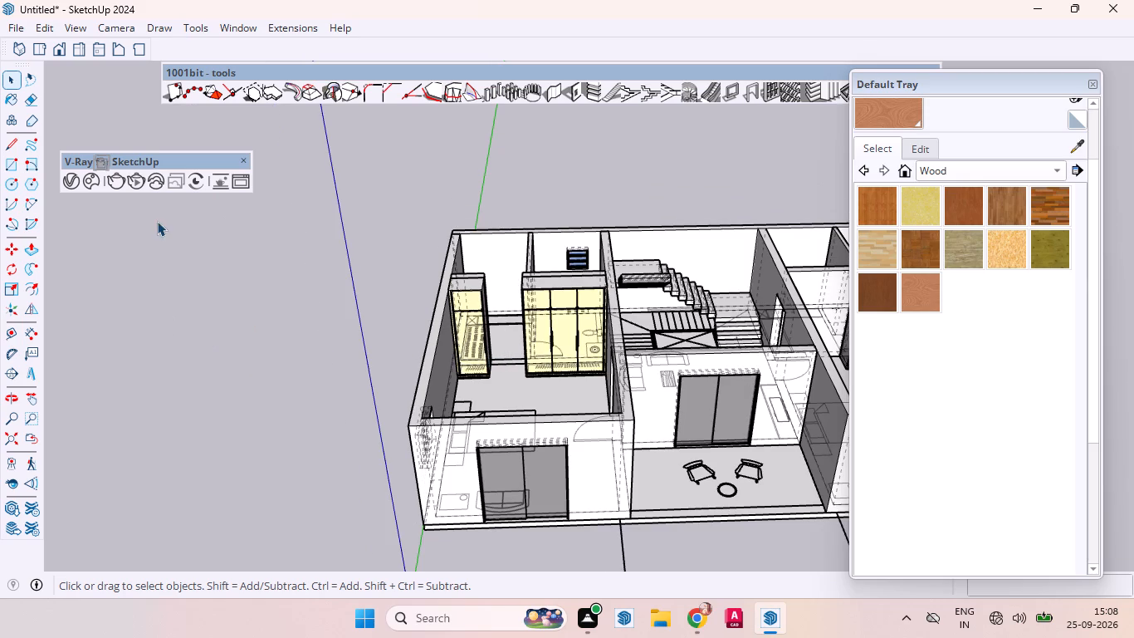
pyautogui.click(84, 31)
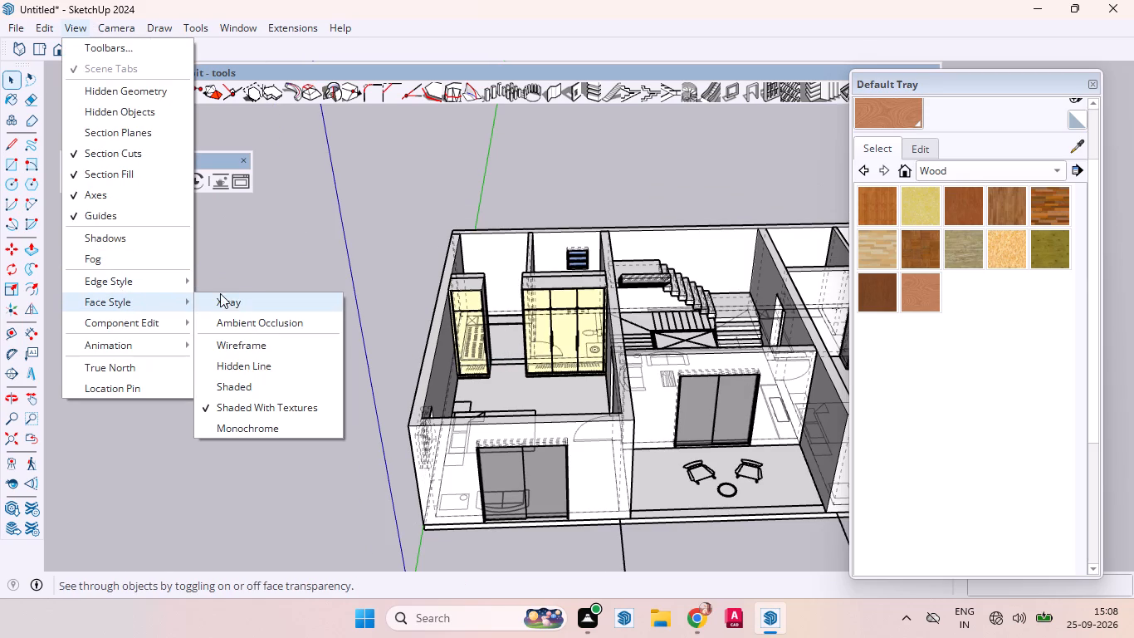
pyautogui.click(237, 292)
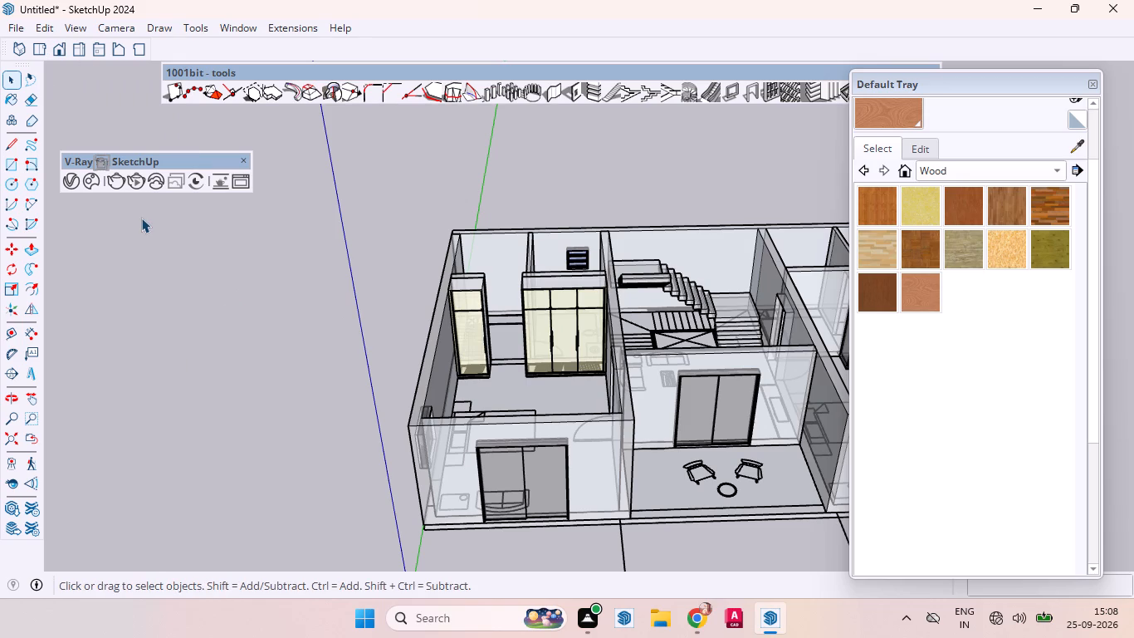
pyautogui.click(70, 18)
pyautogui.click(71, 28)
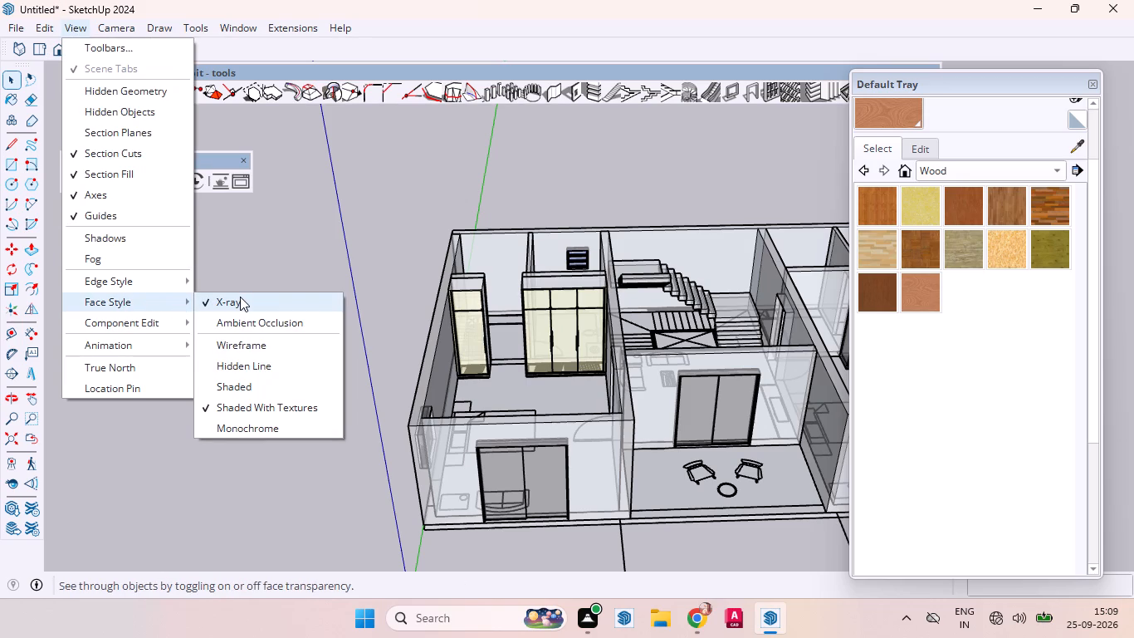
pyautogui.click(240, 297)
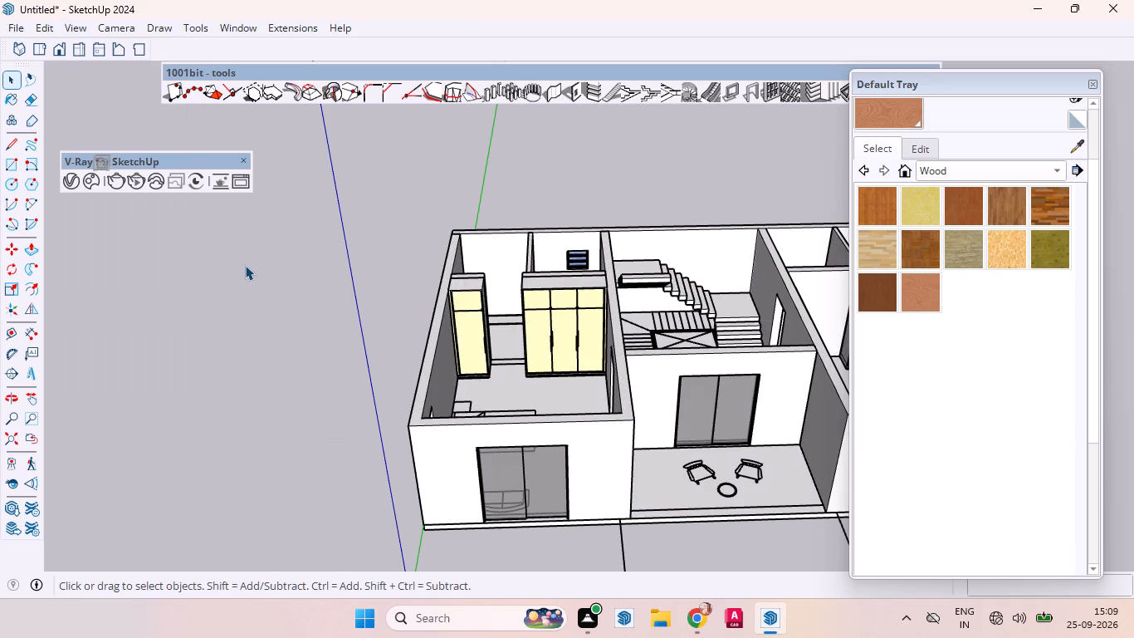
# Delete the three leftover straight edges around the semicircular handle on the narrow cabinet's upper shutter inside the cabinet group.
pyautogui.scroll(12, 549, 323)
pyautogui.scroll(-1, 565, 321)
pyautogui.scroll(1, 565, 321)
pyautogui.scroll(1, 271, 330)
pyautogui.scroll(-1, 271, 330)
pyautogui.scroll(1, 282, 334)
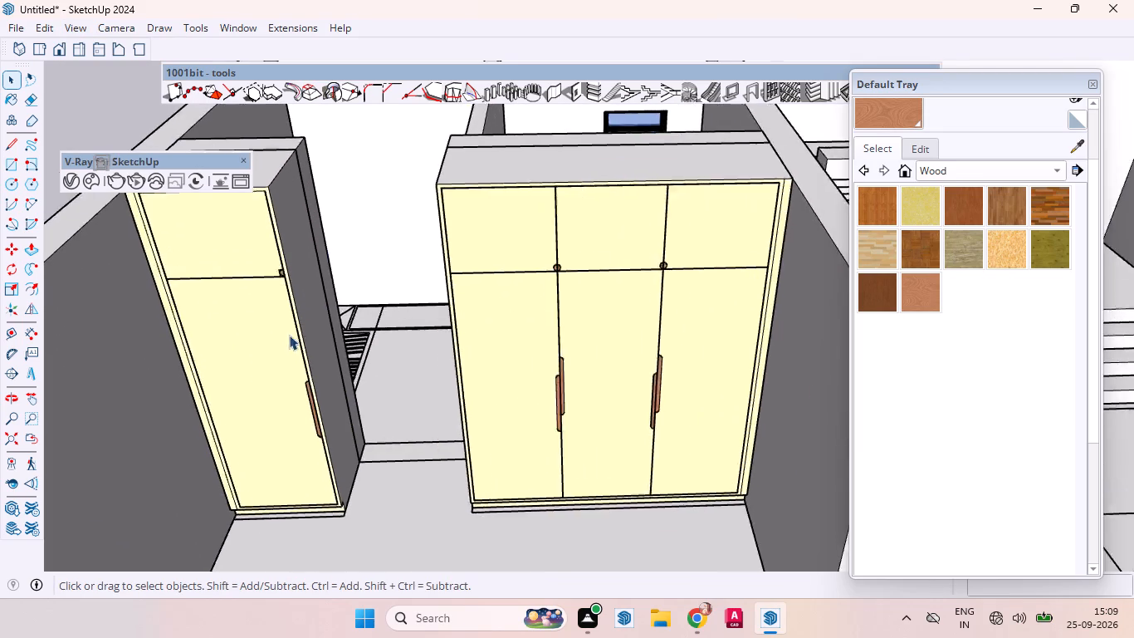
pyautogui.scroll(2, 289, 335)
pyautogui.moveTo(281, 351); pyautogui.dragTo(316, 317, button='middle')
pyautogui.scroll(3, 320, 213)
pyautogui.scroll(-1, 315, 189)
pyautogui.scroll(3, 314, 186)
pyautogui.scroll(-2, 311, 173)
pyautogui.scroll(8, 310, 169)
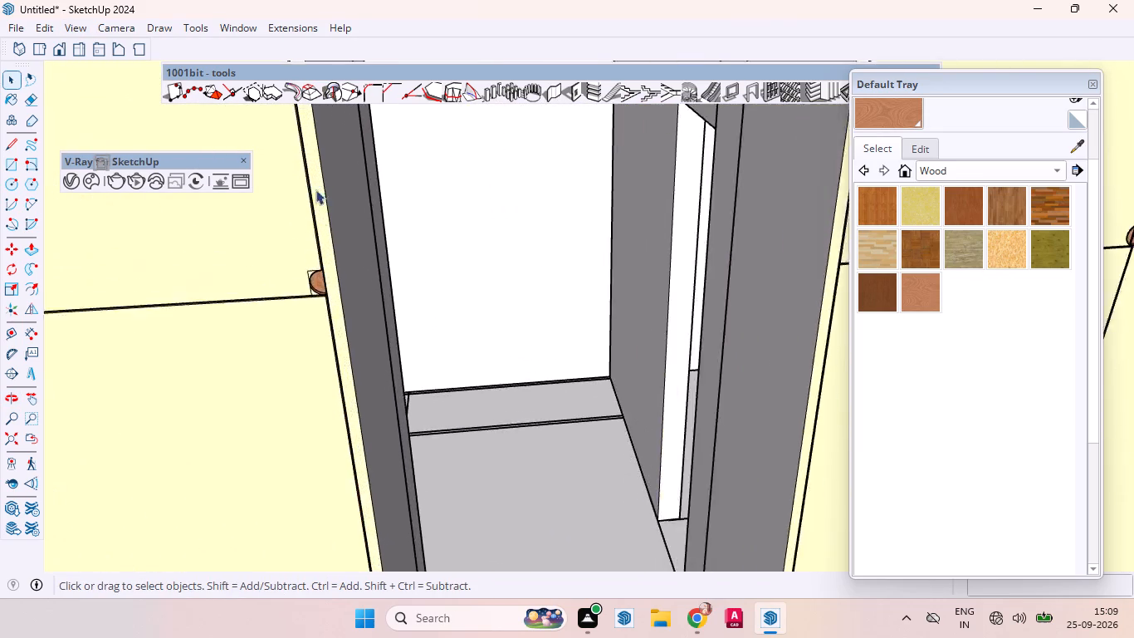
pyautogui.scroll(15, 315, 189)
pyautogui.scroll(-1, 315, 307)
pyautogui.scroll(4, 315, 307)
pyautogui.scroll(-2, 315, 310)
pyautogui.scroll(2, 315, 310)
pyautogui.scroll(-2, 315, 310)
pyautogui.click(294, 329)
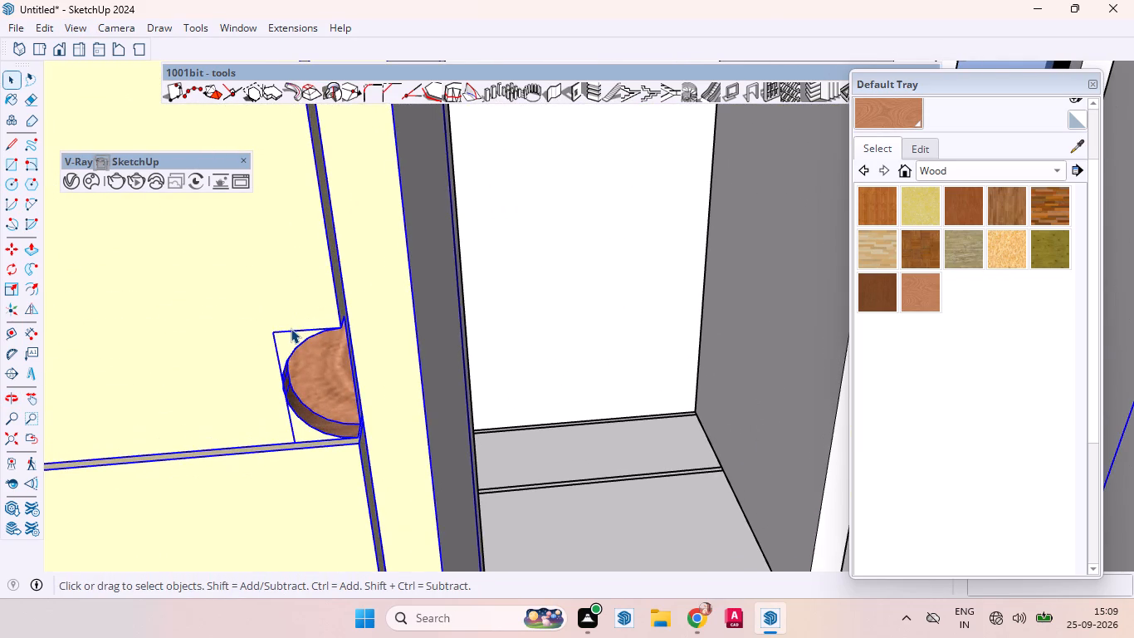
pyautogui.doubleClick(291, 328)
pyautogui.click(288, 327)
pyautogui.click(291, 331)
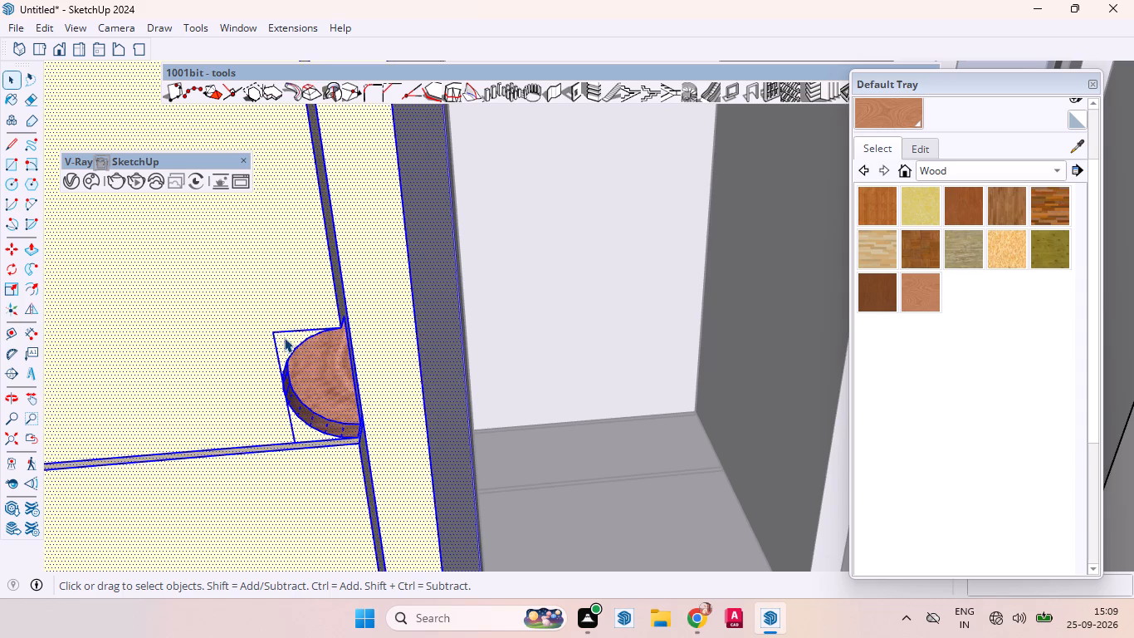
pyautogui.click(280, 335)
pyautogui.click(280, 330)
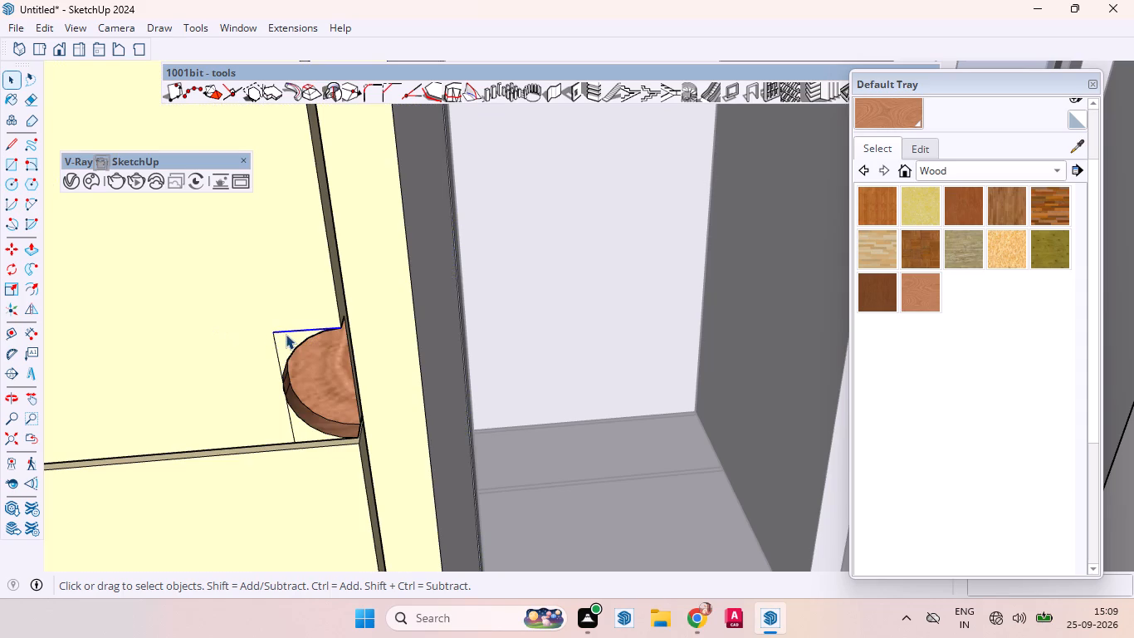
pyautogui.press('Delete')
pyautogui.click(274, 339)
pyautogui.press('Delete')
pyautogui.click(288, 419)
pyautogui.press('Delete')
pyautogui.scroll(-4, 418, 235)
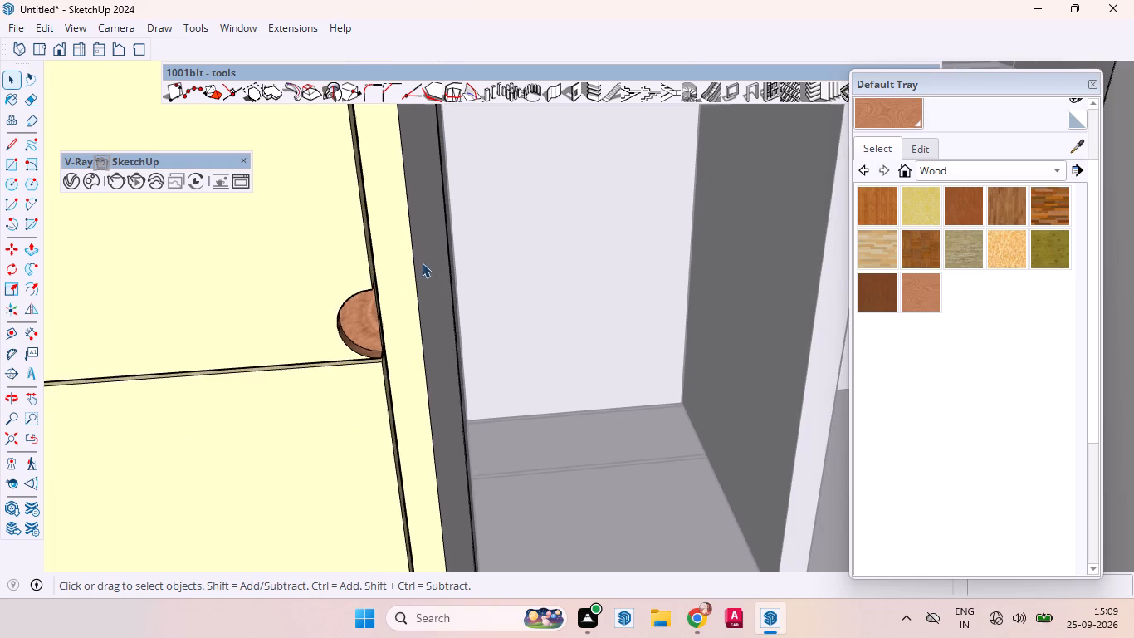
pyautogui.scroll(-3, 422, 263)
pyautogui.scroll(3, 422, 326)
pyautogui.scroll(-13, 422, 328)
pyautogui.scroll(5, 439, 363)
pyautogui.scroll(-1, 442, 367)
pyautogui.scroll(2, 443, 370)
pyautogui.scroll(-7, 445, 371)
pyautogui.scroll(1, 449, 380)
pyautogui.scroll(-6, 449, 381)
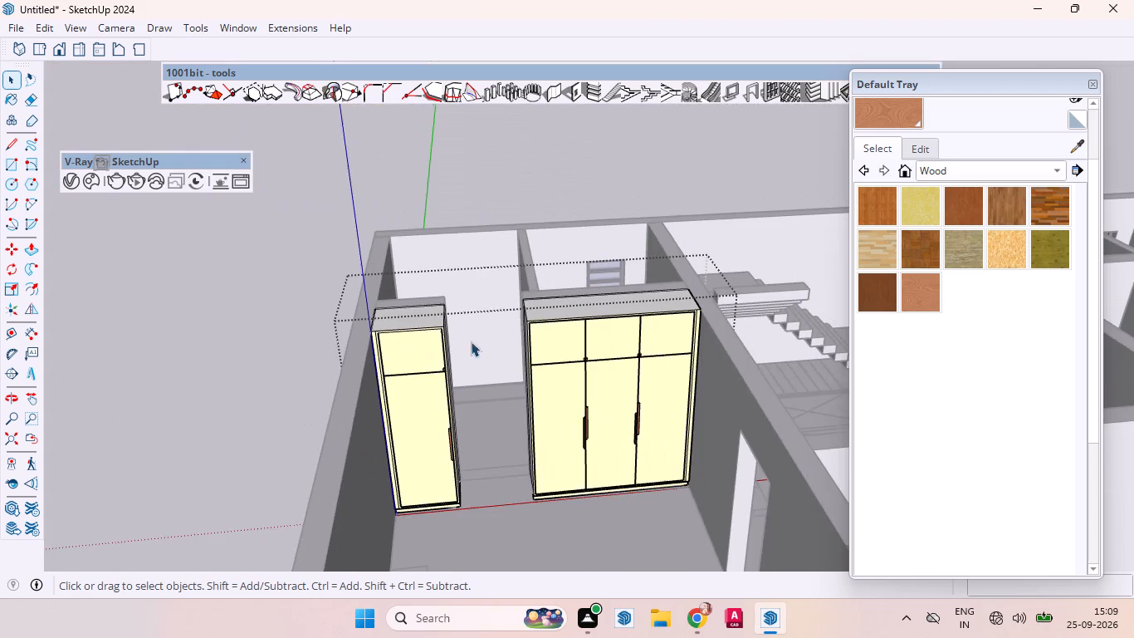
pyautogui.click(192, 418)
# Examine the shutters, gaps and wood-finished handles on both cabinets up close from several angles.
pyautogui.scroll(5, 695, 420)
pyautogui.moveTo(574, 444); pyautogui.dragTo(535, 434, button='middle')
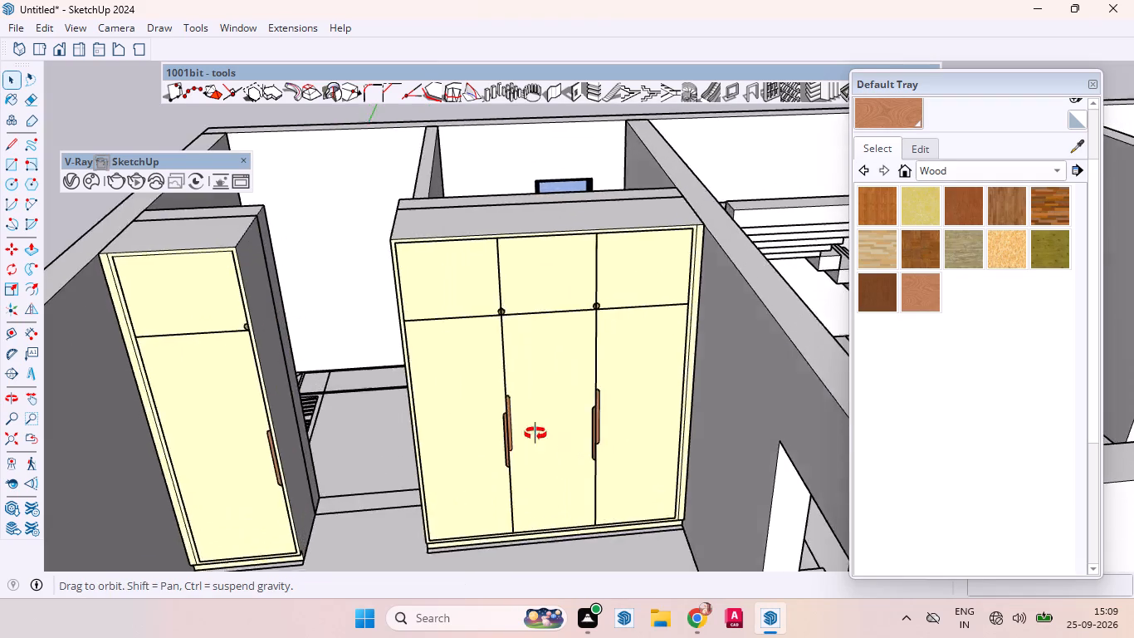
pyautogui.moveTo(535, 434); pyautogui.dragTo(574, 420, button='middle')
pyautogui.scroll(1, 414, 443)
pyautogui.scroll(-2, 406, 444)
pyautogui.scroll(5, 403, 444)
pyautogui.moveTo(257, 423); pyautogui.dragTo(250, 371, button='middle')
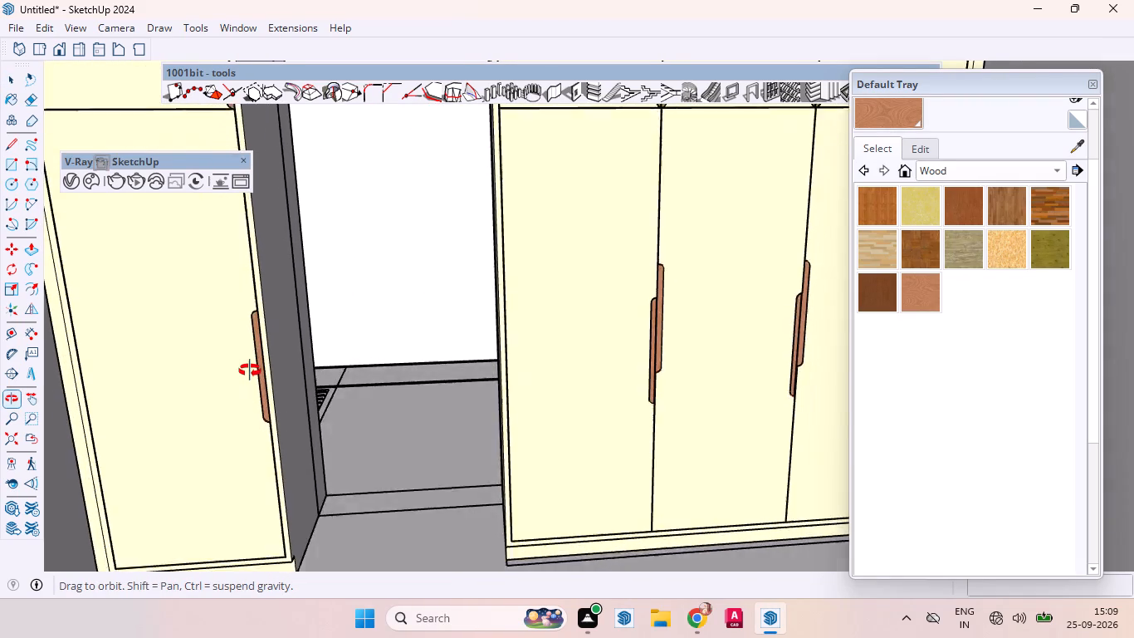
pyautogui.moveTo(250, 371); pyautogui.dragTo(272, 400, button='middle')
pyautogui.scroll(1, 272, 400)
pyautogui.scroll(-5, 379, 409)
pyautogui.scroll(1, 363, 429)
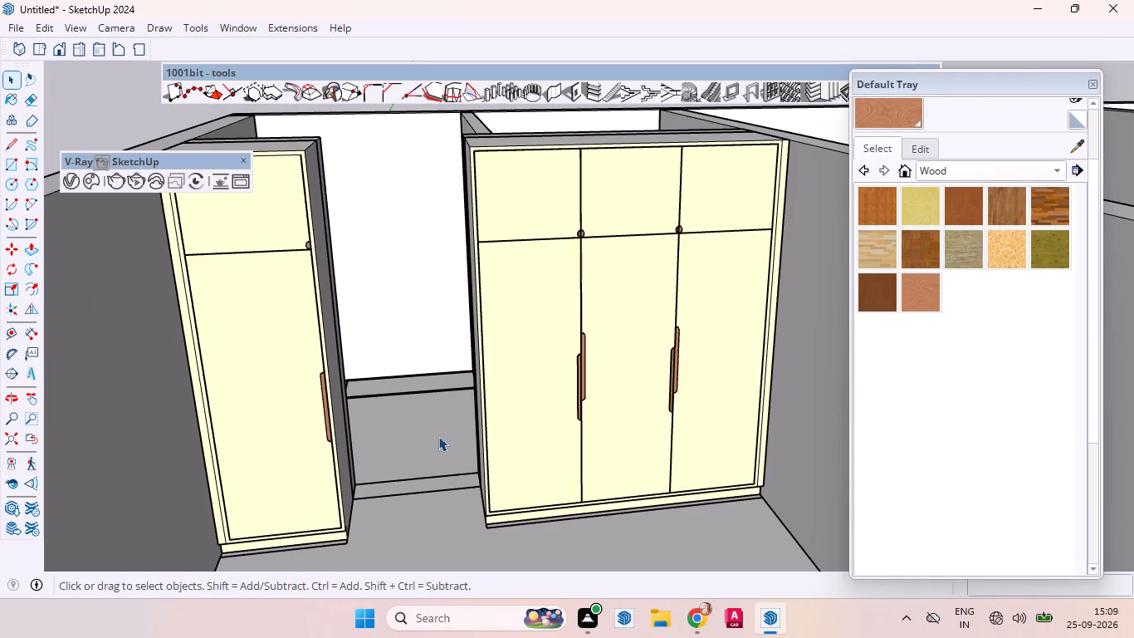
pyautogui.moveTo(583, 427); pyautogui.dragTo(569, 464, button='middle')
pyautogui.scroll(-7, 491, 444)
pyautogui.scroll(5, 639, 410)
pyautogui.scroll(-2, 643, 410)
pyautogui.scroll(1, 643, 410)
pyautogui.moveTo(515, 428); pyautogui.dragTo(523, 471, button='middle')
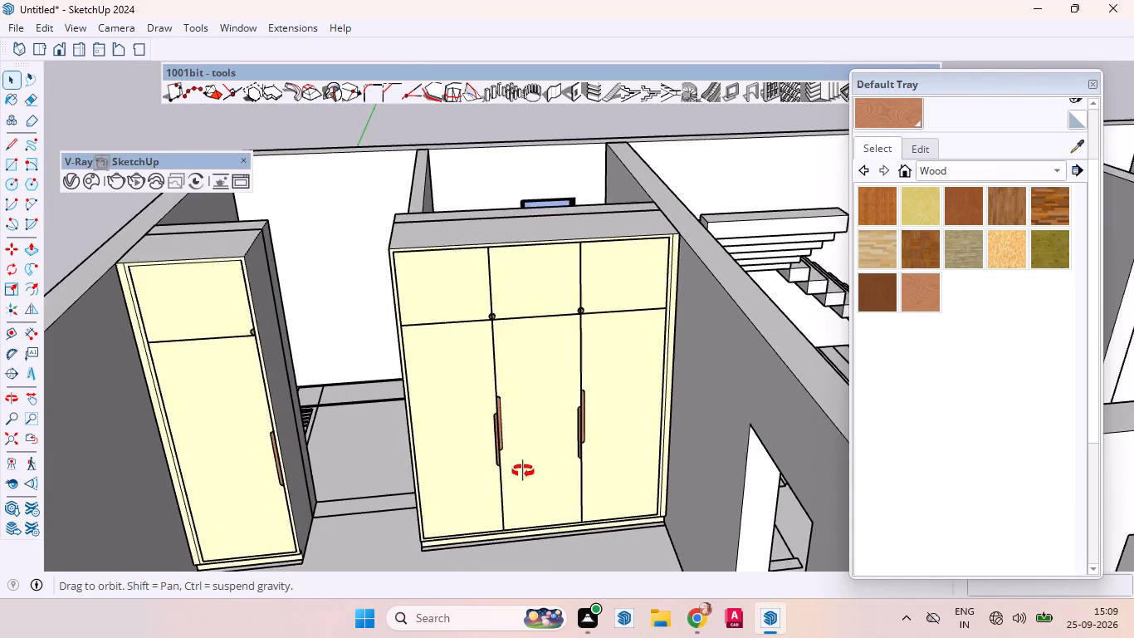
pyautogui.moveTo(523, 471); pyautogui.dragTo(580, 603, button='middle')
pyautogui.scroll(8, 825, 292)
pyautogui.scroll(-3, 413, 463)
pyautogui.scroll(1, 462, 417)
pyautogui.scroll(-13, 479, 404)
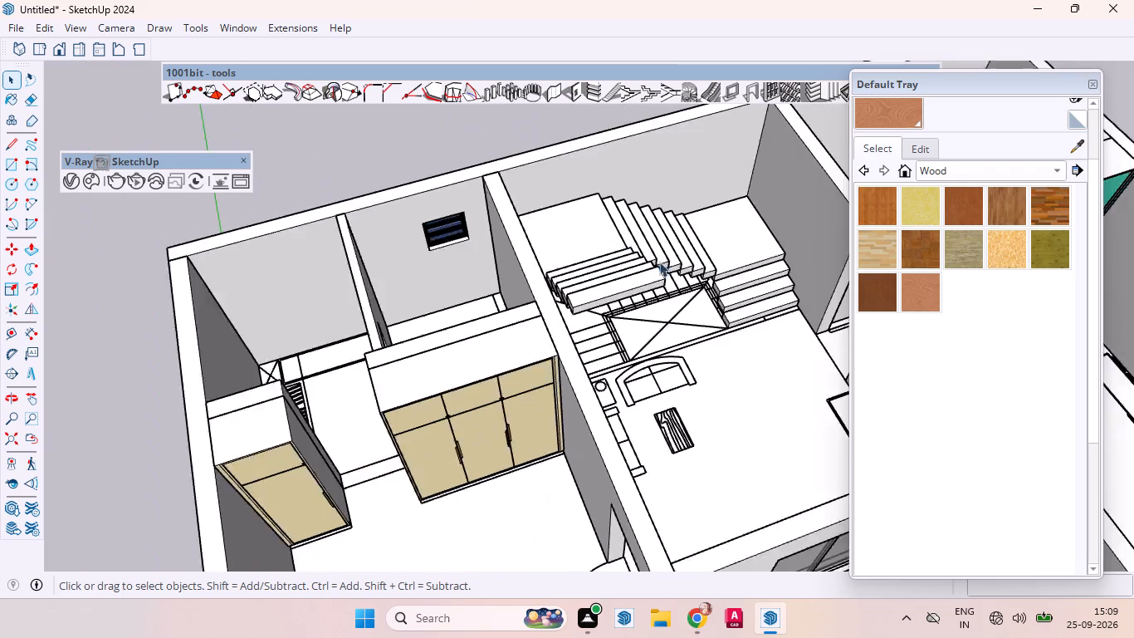
pyautogui.scroll(13, 447, 499)
pyautogui.moveTo(535, 393); pyautogui.dragTo(469, 415, button='middle')
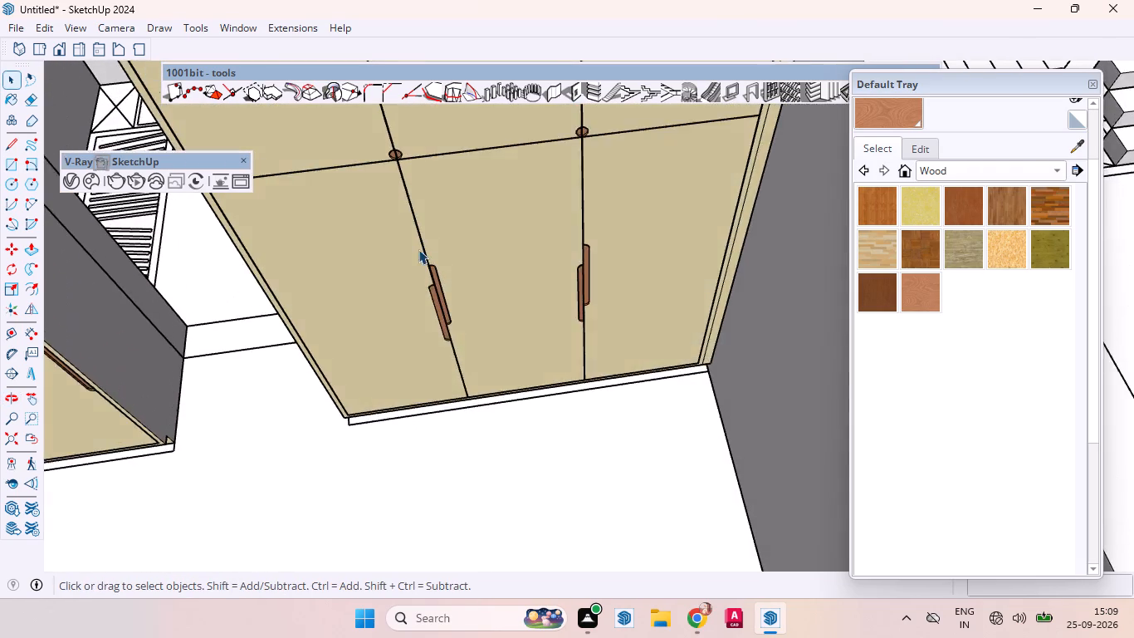
pyautogui.scroll(2, 395, 188)
pyautogui.scroll(-1, 395, 188)
pyautogui.scroll(5, 395, 188)
pyautogui.scroll(-2, 408, 142)
pyautogui.scroll(11, 408, 135)
pyautogui.moveTo(630, 632); pyautogui.dragTo(480, 561, button='middle')
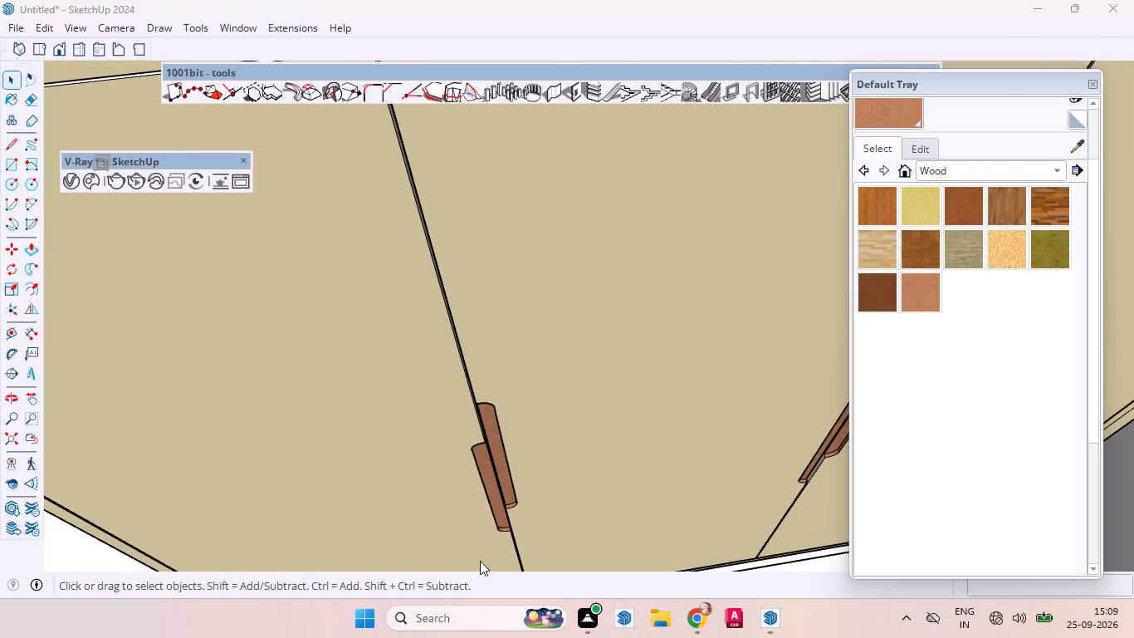
pyautogui.moveTo(480, 561); pyautogui.dragTo(469, 512, button='middle')
pyautogui.scroll(-9, 564, 410)
pyautogui.moveTo(664, 436); pyautogui.dragTo(530, 510, button='middle')
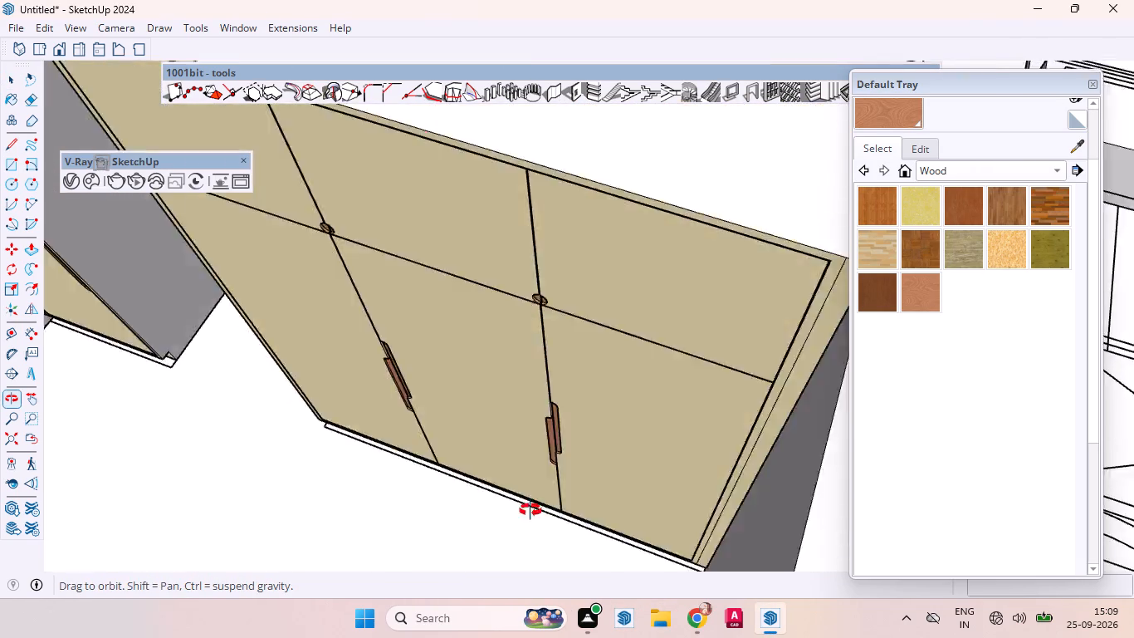
pyautogui.moveTo(530, 510); pyautogui.dragTo(648, 459, button='middle')
# Examine the whole house model from above, from the front and from the rear wall side.
pyautogui.scroll(-11, 645, 367)
pyautogui.scroll(1, 679, 367)
pyautogui.scroll(-8, 633, 392)
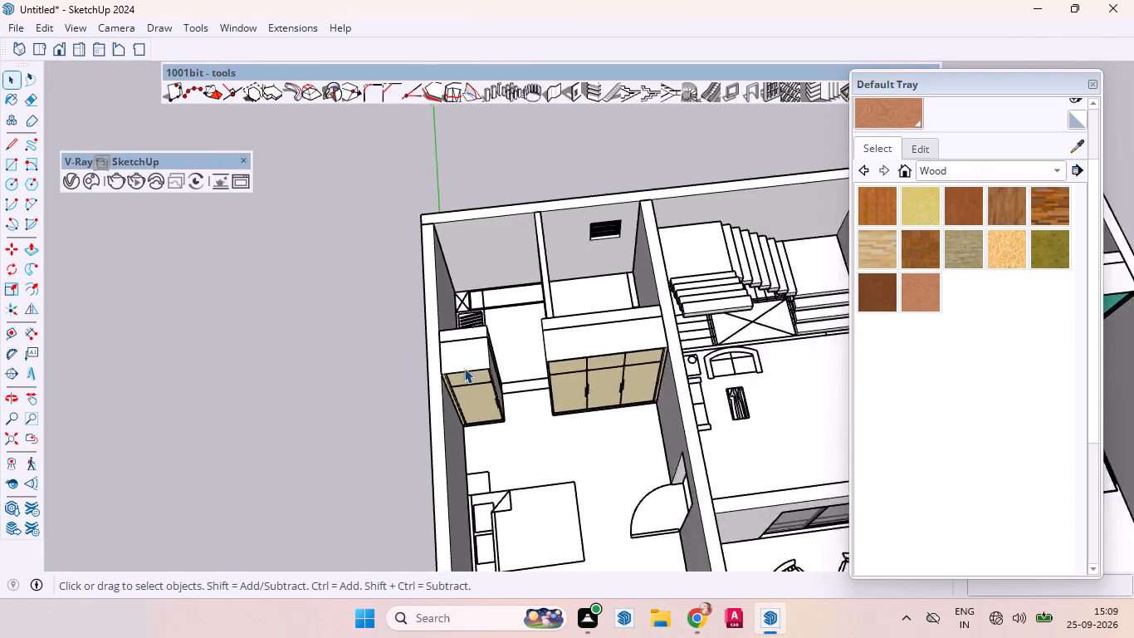
pyautogui.scroll(-6, 464, 368)
pyautogui.scroll(2, 397, 345)
pyautogui.scroll(-5, 396, 345)
pyautogui.scroll(2, 395, 345)
pyautogui.scroll(-6, 351, 328)
pyautogui.scroll(2, 349, 317)
pyautogui.scroll(-7, 349, 317)
pyautogui.click(724, 445)
pyautogui.scroll(4, 537, 300)
pyautogui.scroll(-1, 537, 298)
pyautogui.scroll(2, 538, 297)
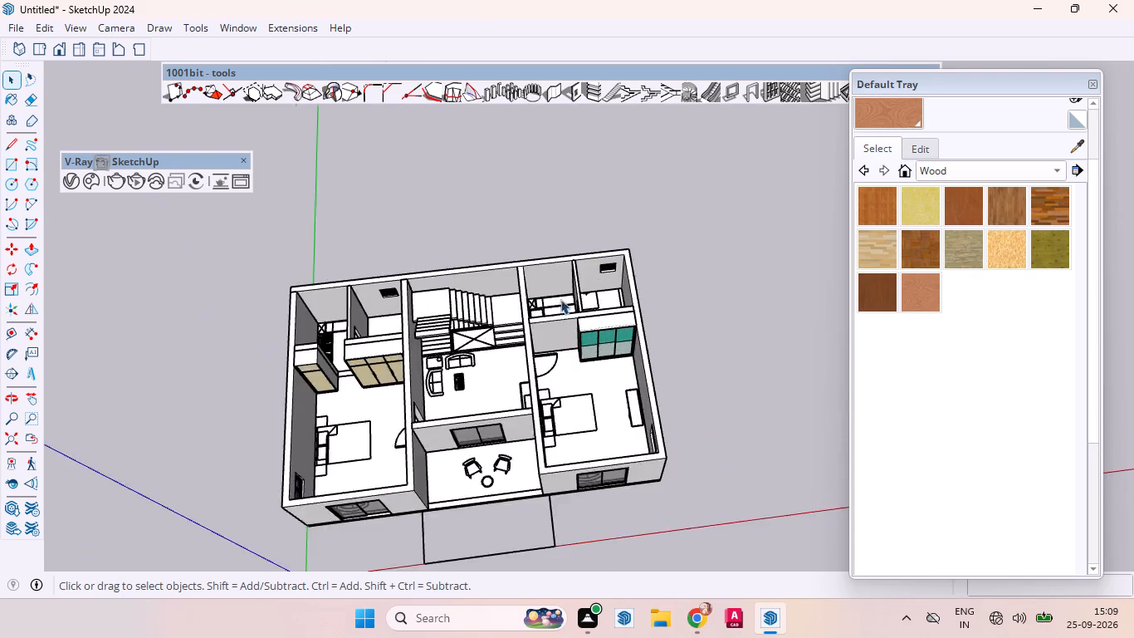
pyautogui.scroll(2, 560, 299)
pyautogui.scroll(-1, 617, 371)
pyautogui.scroll(5, 617, 371)
pyautogui.moveTo(613, 380); pyautogui.dragTo(547, 212, button='middle')
pyautogui.scroll(-5, 698, 307)
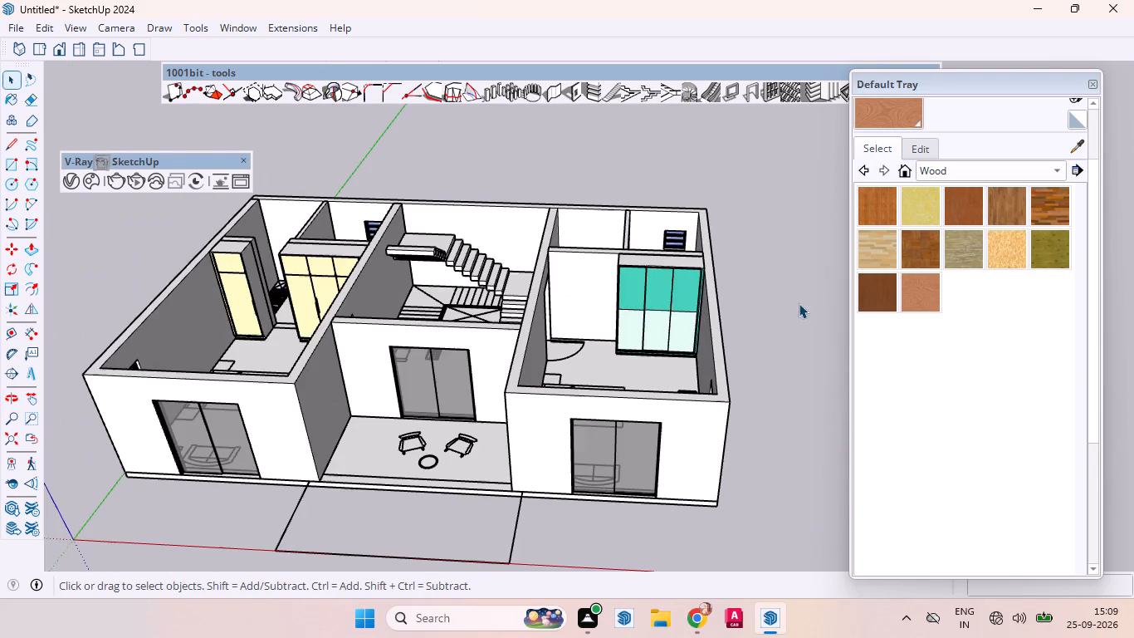
pyautogui.scroll(5, 233, 321)
pyautogui.moveTo(301, 341); pyautogui.dragTo(472, 353, button='middle')
pyautogui.scroll(-5, 397, 373)
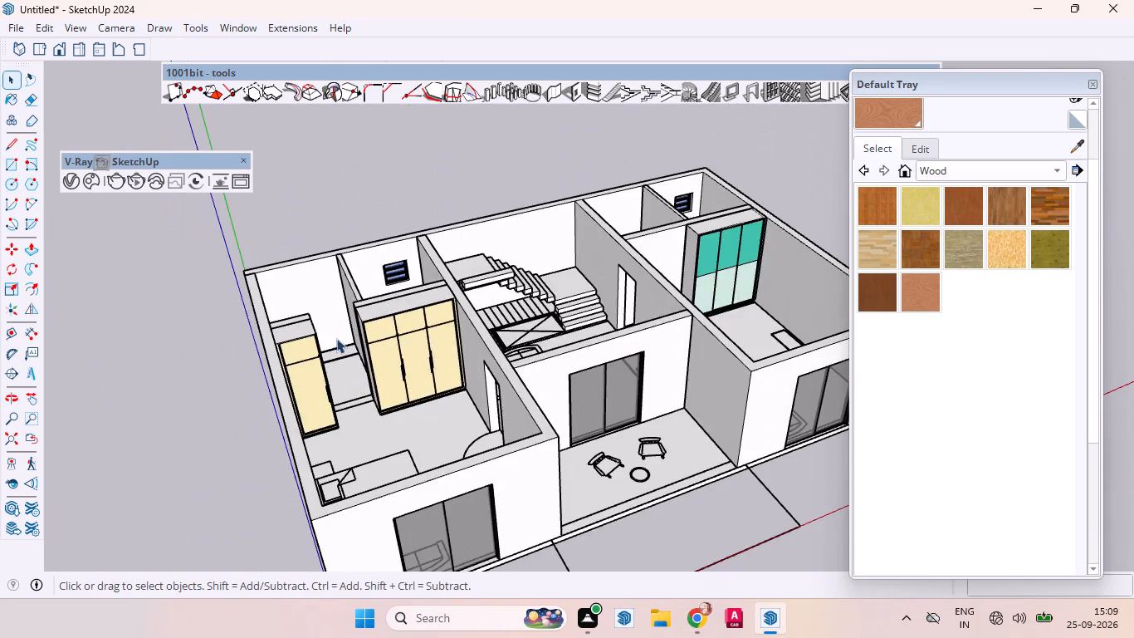
pyautogui.moveTo(340, 347); pyautogui.dragTo(482, 331, button='middle')
pyautogui.moveTo(399, 341); pyautogui.dragTo(595, 384, button='middle')
pyautogui.moveTo(440, 400); pyautogui.dragTo(729, 420, button='middle')
pyautogui.moveTo(511, 408); pyautogui.dragTo(687, 414, button='middle')
pyautogui.moveTo(560, 415); pyautogui.dragTo(715, 421, button='middle')
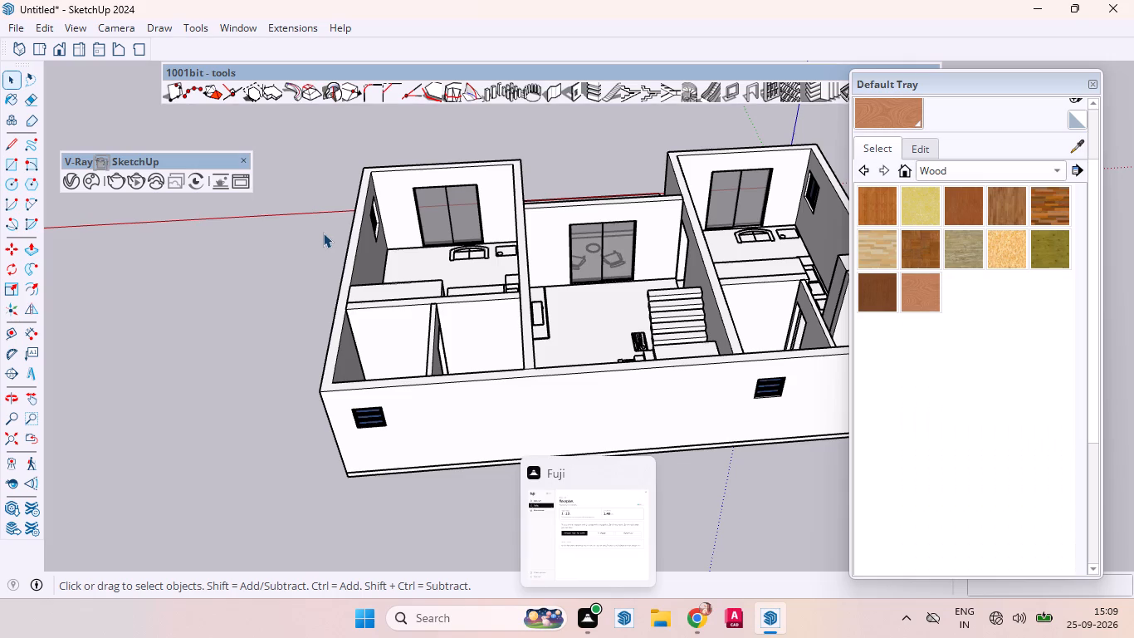
pyautogui.scroll(-10, 384, 359)
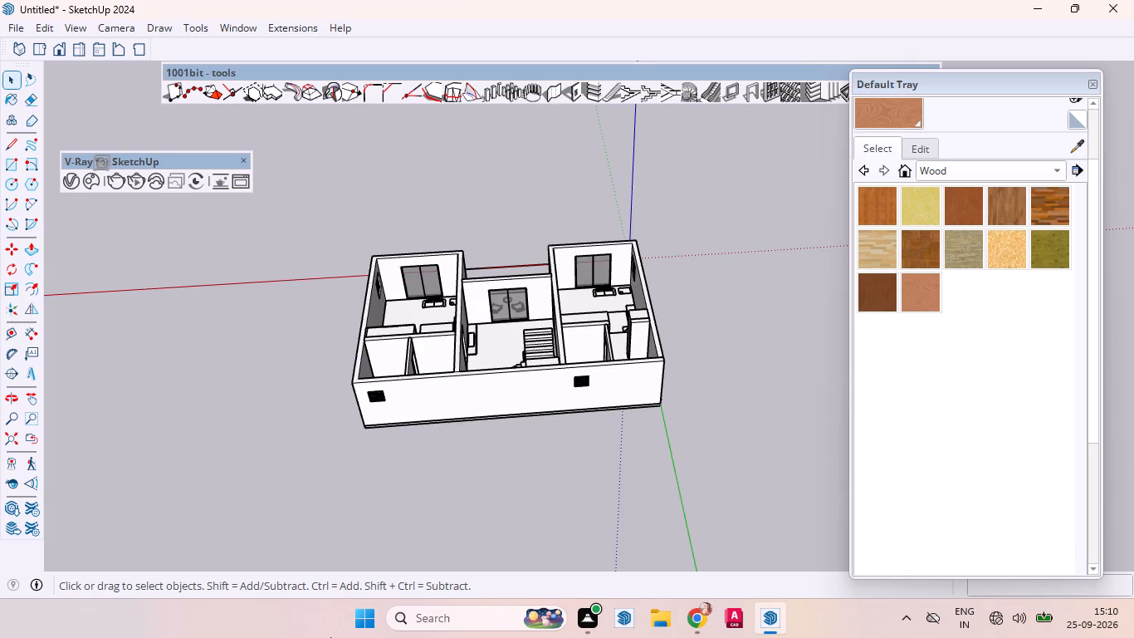
pyautogui.scroll(-4, 267, 351)
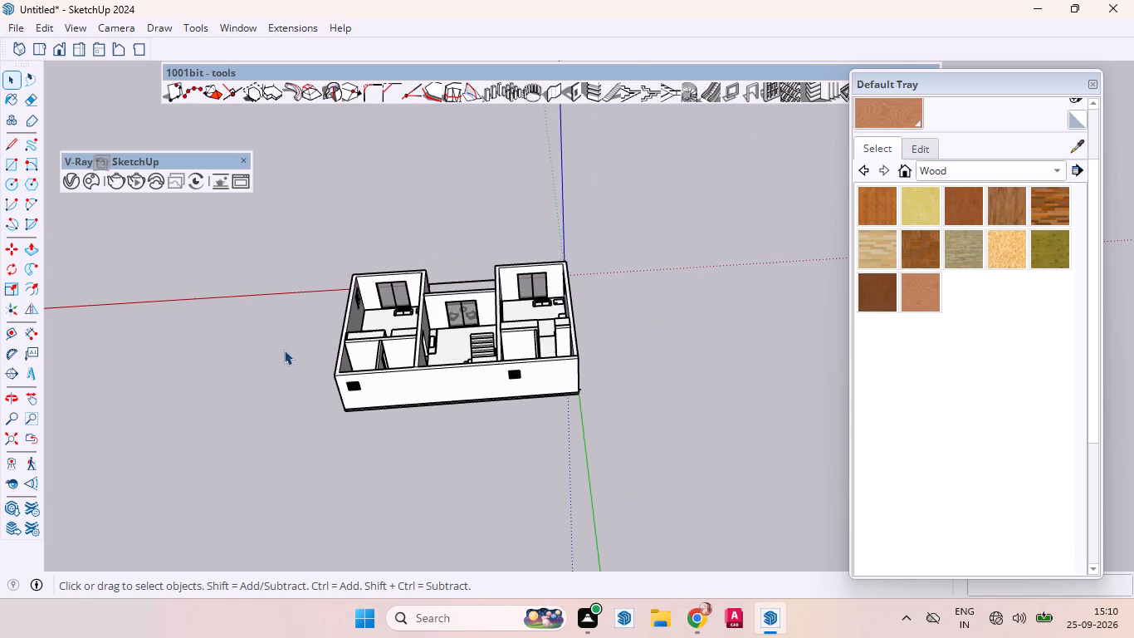
# Examine the house's front elevation and the bedroom containing the two detailed cabinets.
pyautogui.moveTo(247, 366); pyautogui.dragTo(0, 376, button='middle')
pyautogui.moveTo(657, 235); pyautogui.dragTo(0, 420, button='middle')
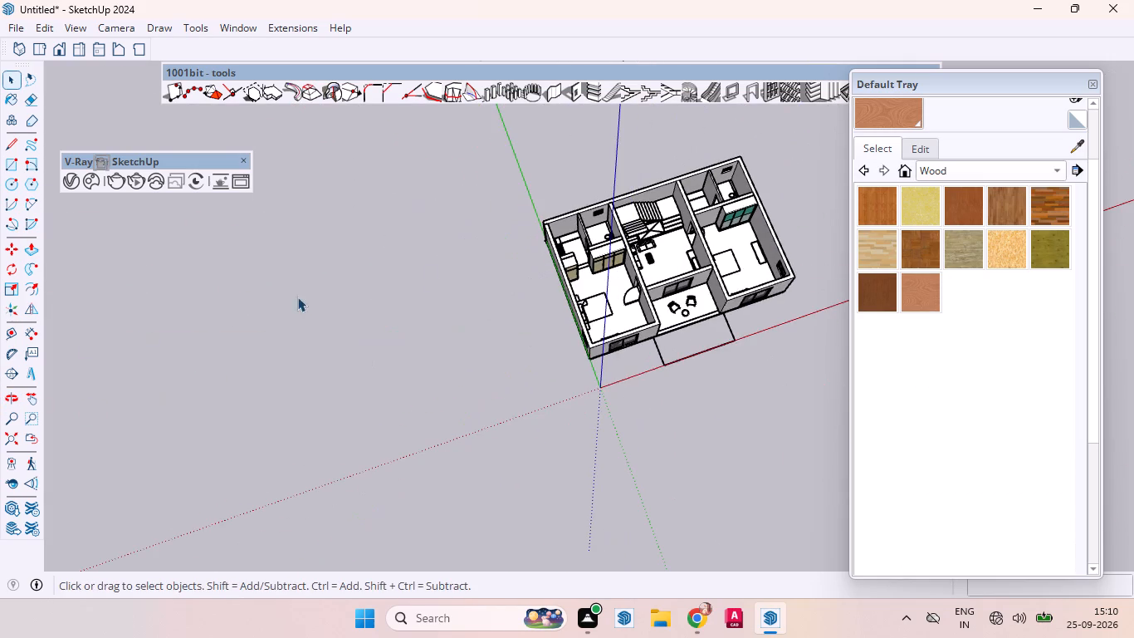
pyautogui.moveTo(765, 273); pyautogui.dragTo(449, 171, button='middle')
pyautogui.scroll(5, 601, 336)
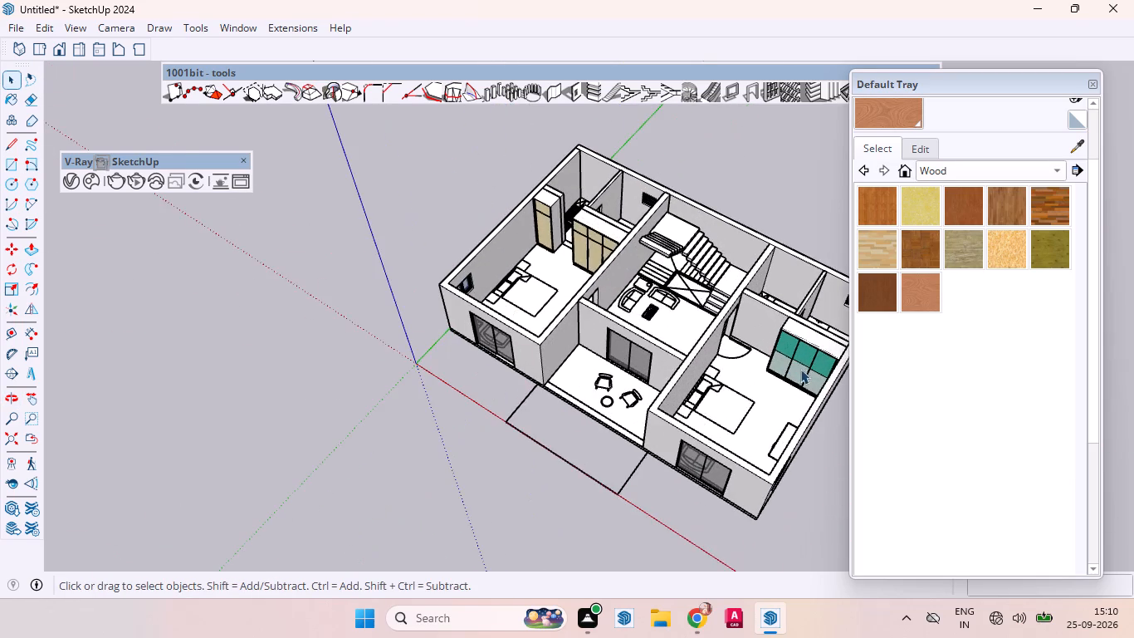
pyautogui.moveTo(800, 369); pyautogui.dragTo(860, 132, button='middle')
pyautogui.scroll(2, 572, 365)
pyautogui.scroll(-4, 572, 365)
pyautogui.scroll(2, 574, 365)
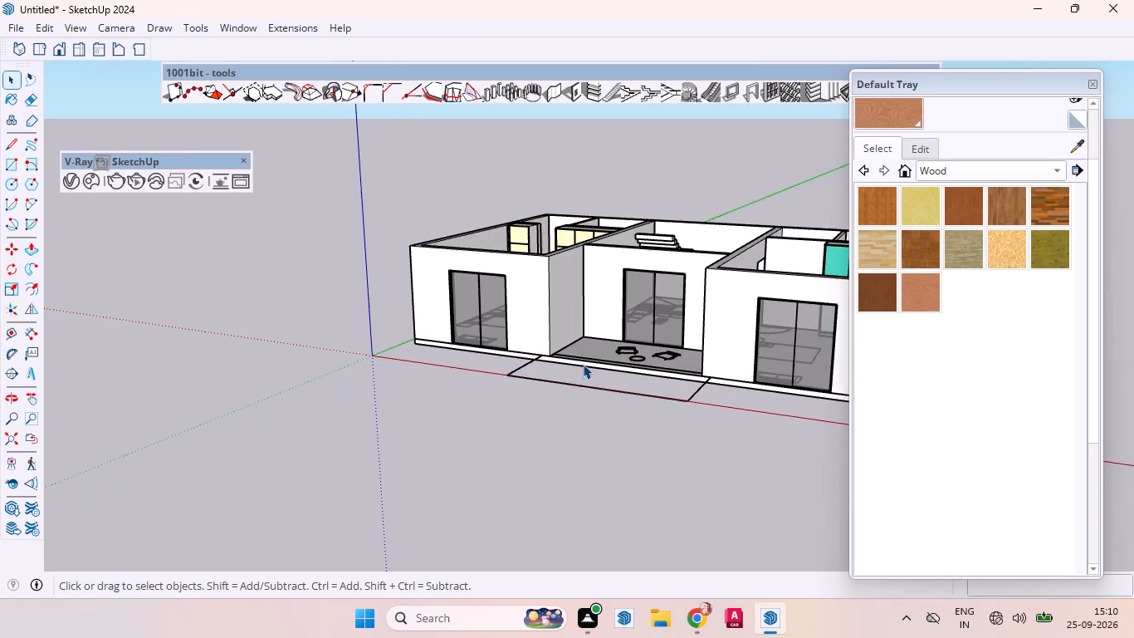
pyautogui.moveTo(609, 379); pyautogui.dragTo(746, 466, button='middle')
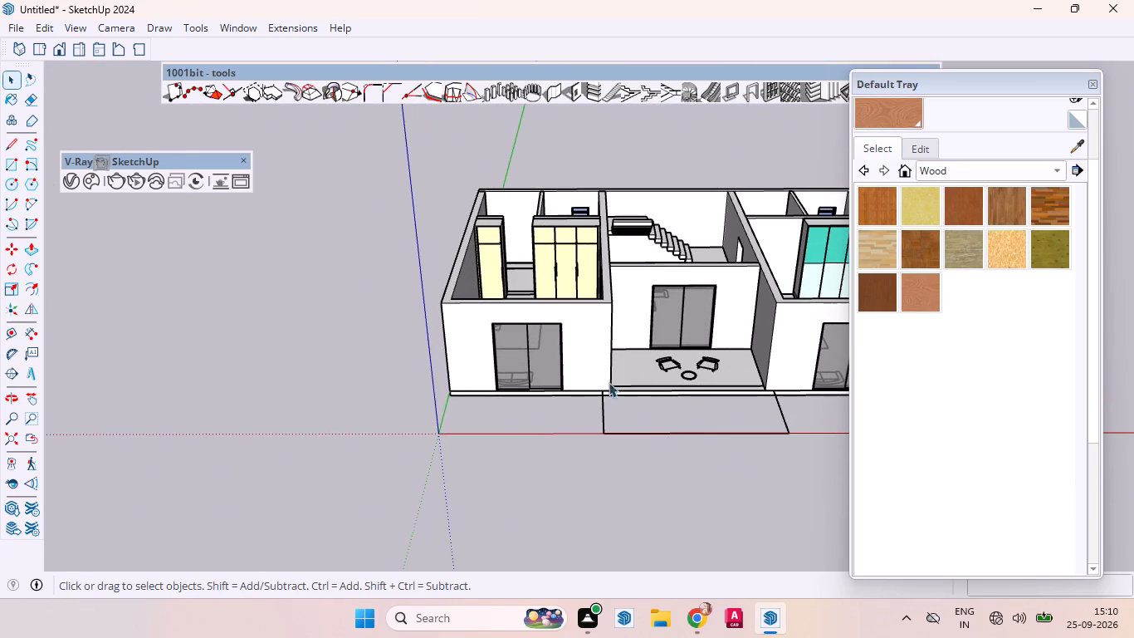
pyautogui.scroll(2, 581, 343)
pyautogui.scroll(-1, 581, 343)
pyautogui.scroll(1, 581, 343)
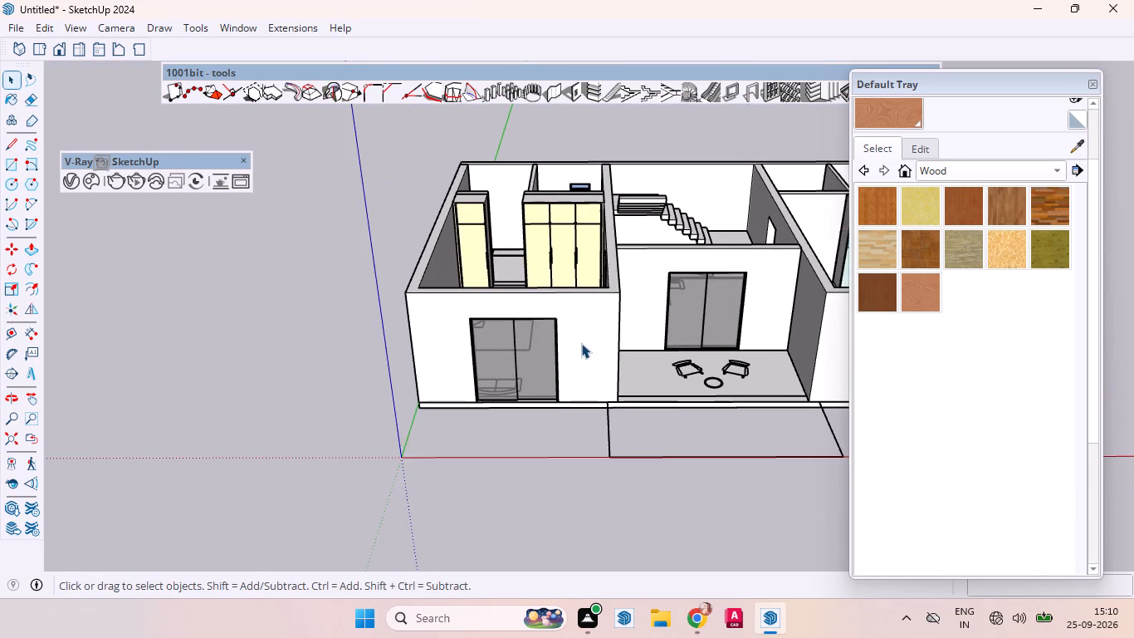
pyautogui.scroll(1, 581, 343)
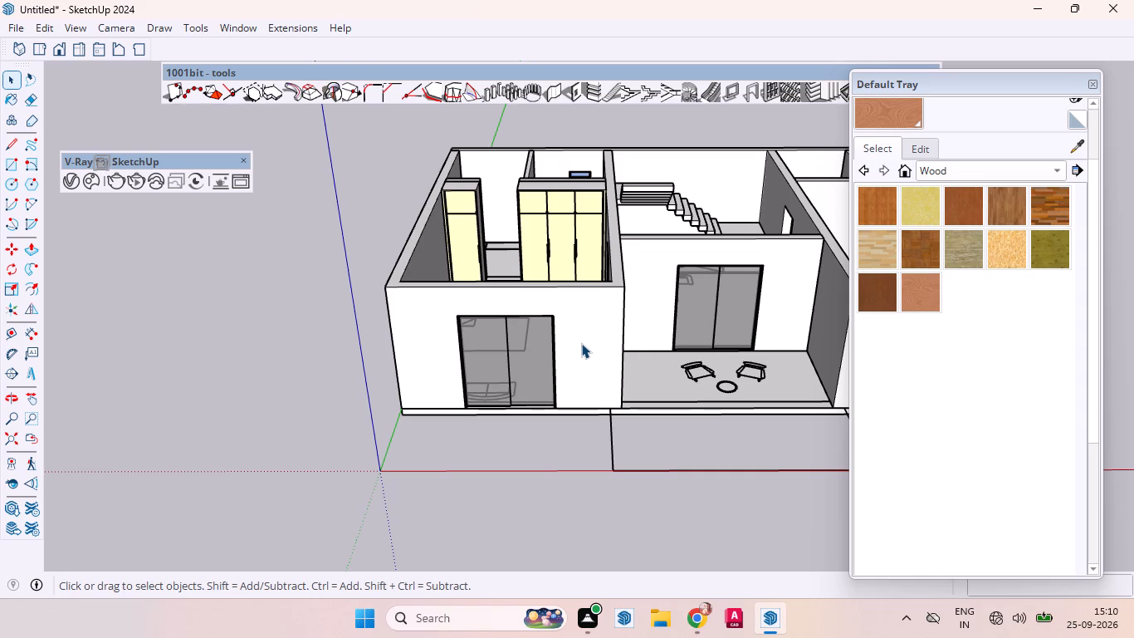
pyautogui.scroll(2, 581, 343)
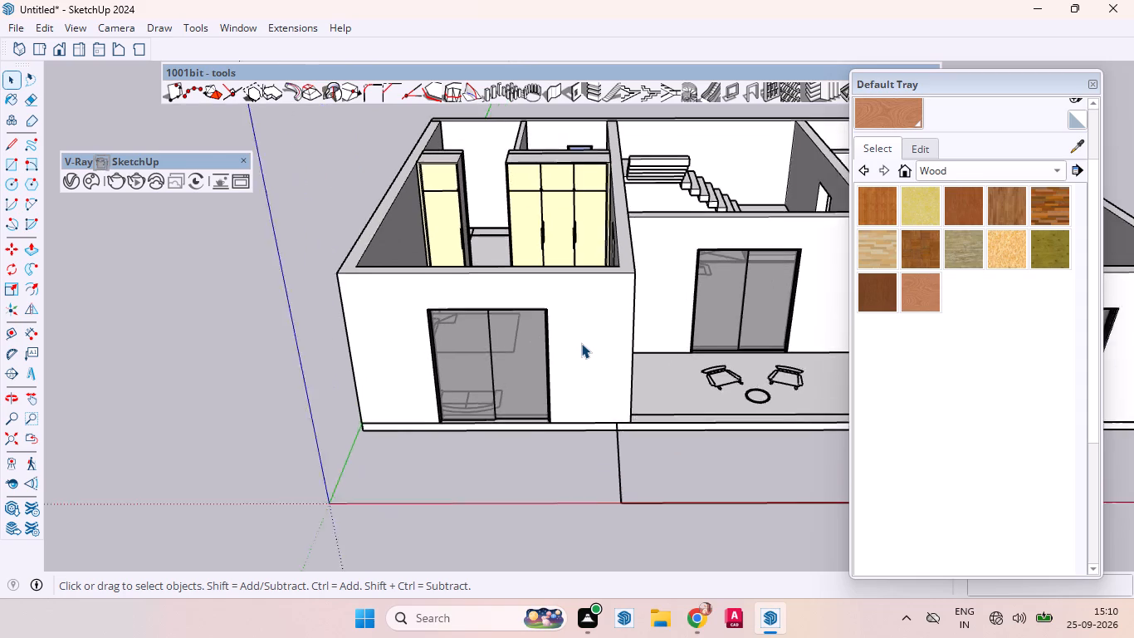
pyautogui.scroll(1, 581, 343)
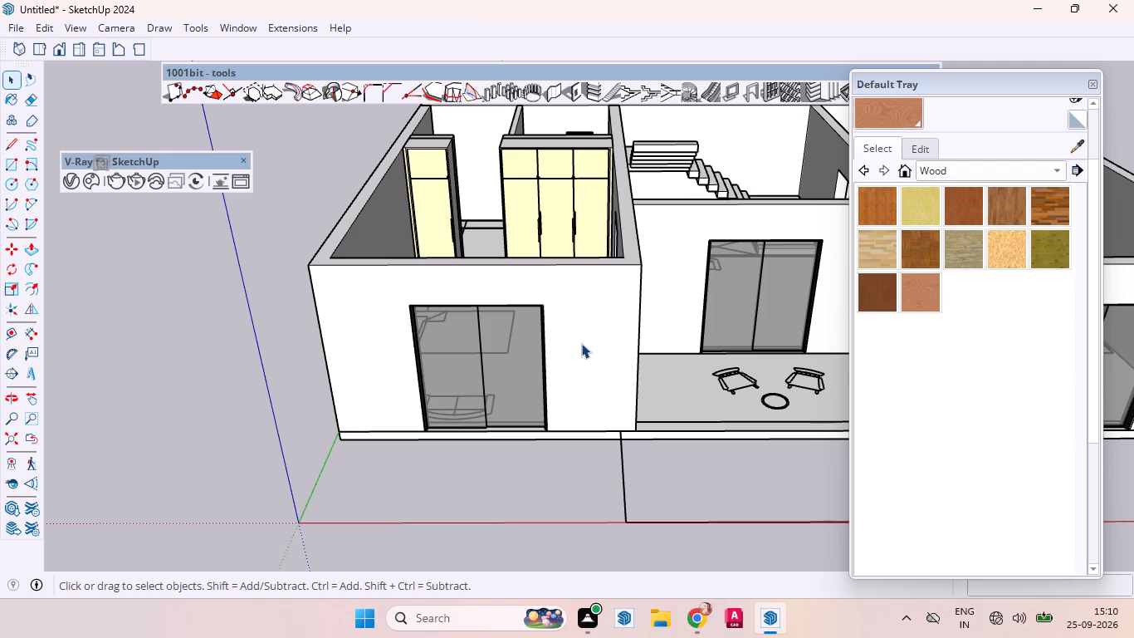
pyautogui.scroll(1, 581, 343)
pyautogui.scroll(-2, 581, 343)
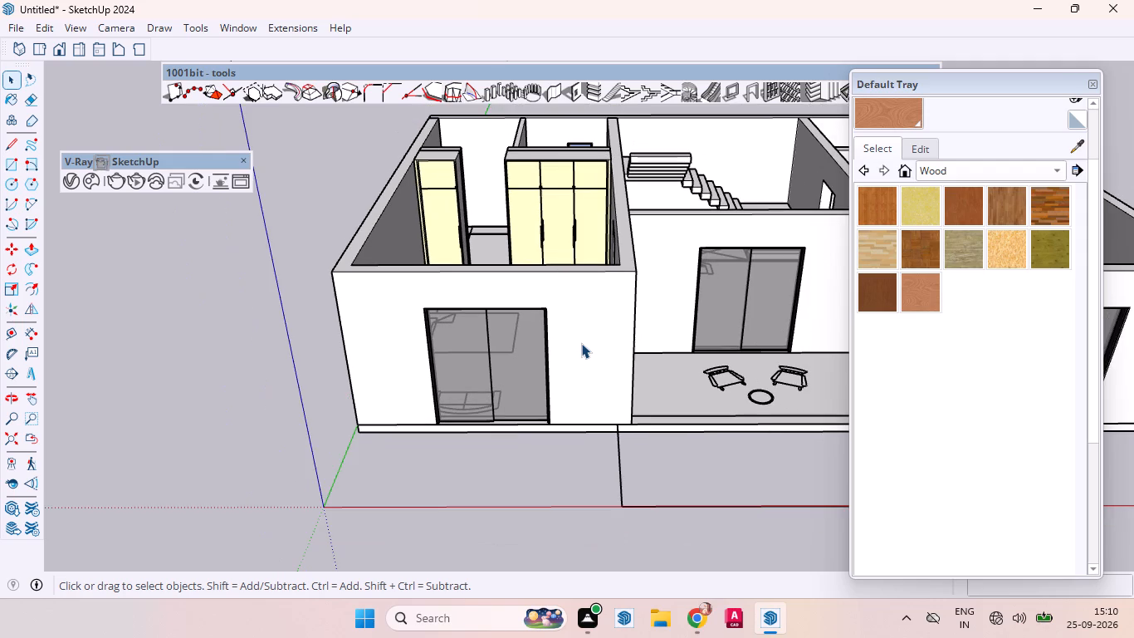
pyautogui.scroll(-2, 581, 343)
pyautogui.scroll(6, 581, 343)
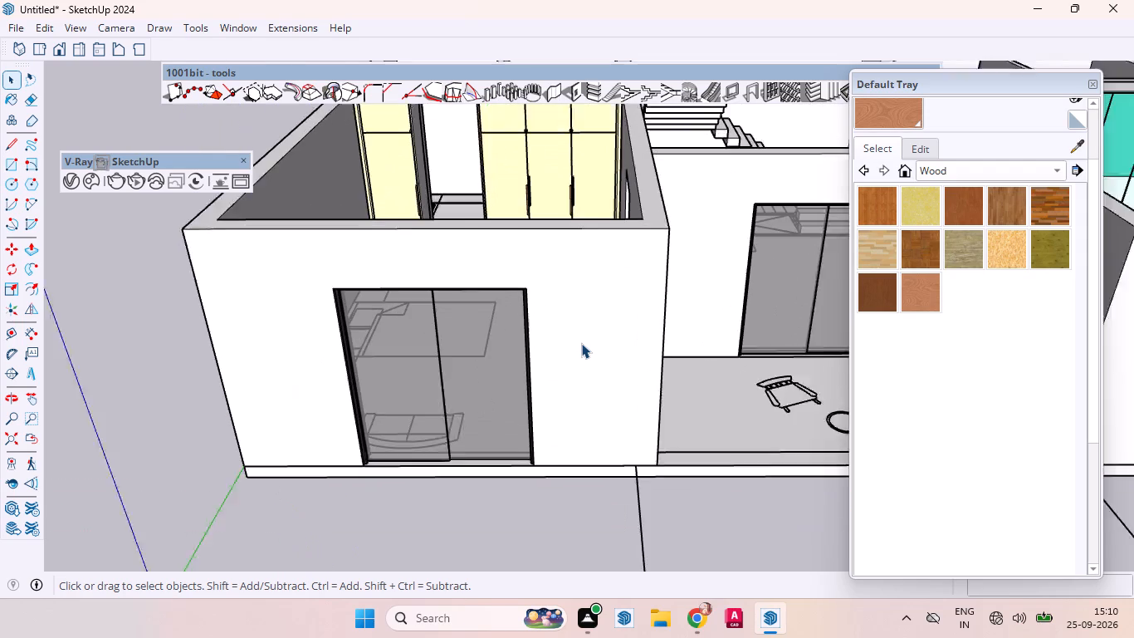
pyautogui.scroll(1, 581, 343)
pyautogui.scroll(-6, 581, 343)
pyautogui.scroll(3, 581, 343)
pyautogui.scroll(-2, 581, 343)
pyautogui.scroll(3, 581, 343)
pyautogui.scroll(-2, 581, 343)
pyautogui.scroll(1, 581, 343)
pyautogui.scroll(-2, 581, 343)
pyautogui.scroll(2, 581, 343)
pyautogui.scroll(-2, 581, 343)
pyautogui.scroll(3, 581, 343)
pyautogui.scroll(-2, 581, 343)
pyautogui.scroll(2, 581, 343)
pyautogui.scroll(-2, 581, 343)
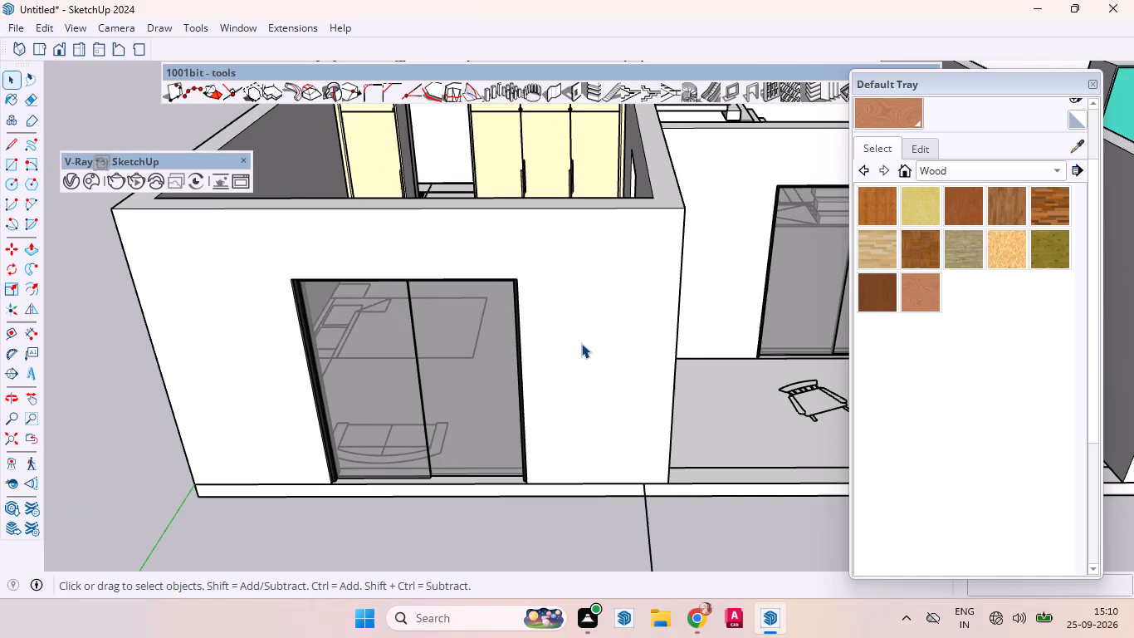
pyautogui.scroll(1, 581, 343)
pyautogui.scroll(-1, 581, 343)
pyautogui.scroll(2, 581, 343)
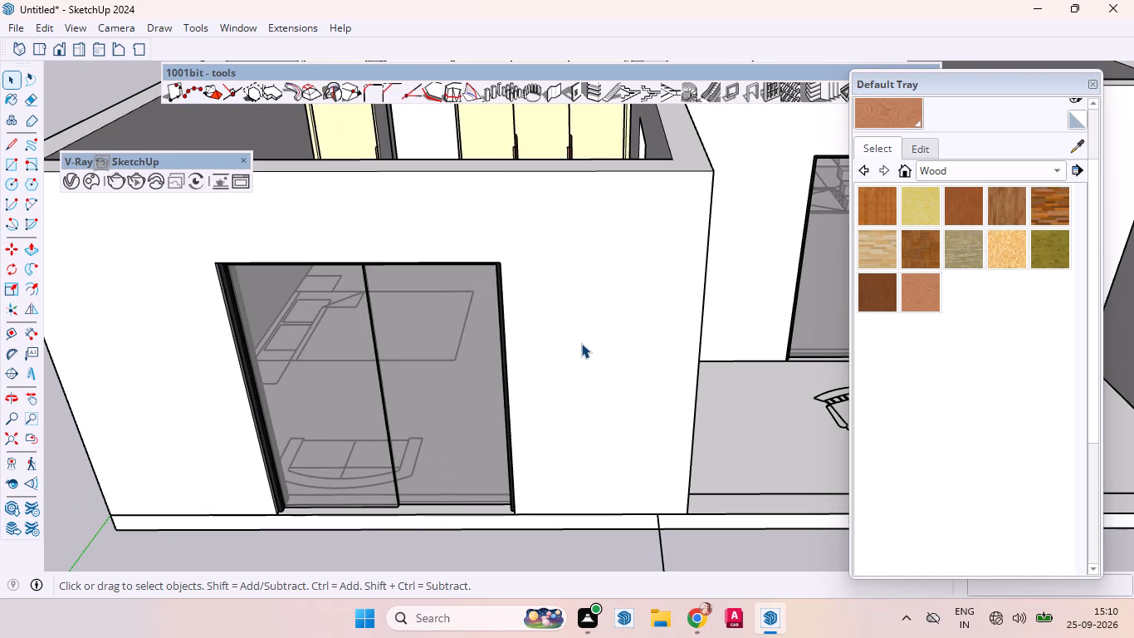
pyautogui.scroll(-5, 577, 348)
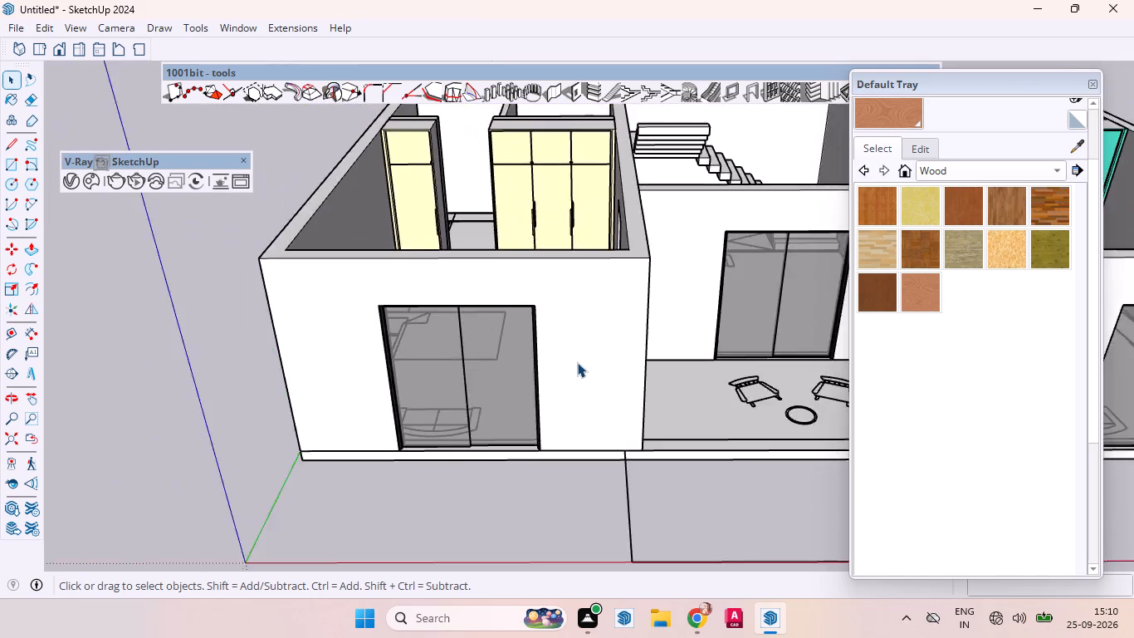
# Examine the whole house model from the front and from both side corners.
pyautogui.scroll(-2, 577, 362)
pyautogui.scroll(4, 574, 371)
pyautogui.scroll(-14, 574, 371)
pyautogui.scroll(1, 545, 389)
pyautogui.scroll(-1, 545, 389)
pyautogui.scroll(2, 545, 389)
pyautogui.scroll(-3, 545, 389)
pyautogui.scroll(7, 656, 327)
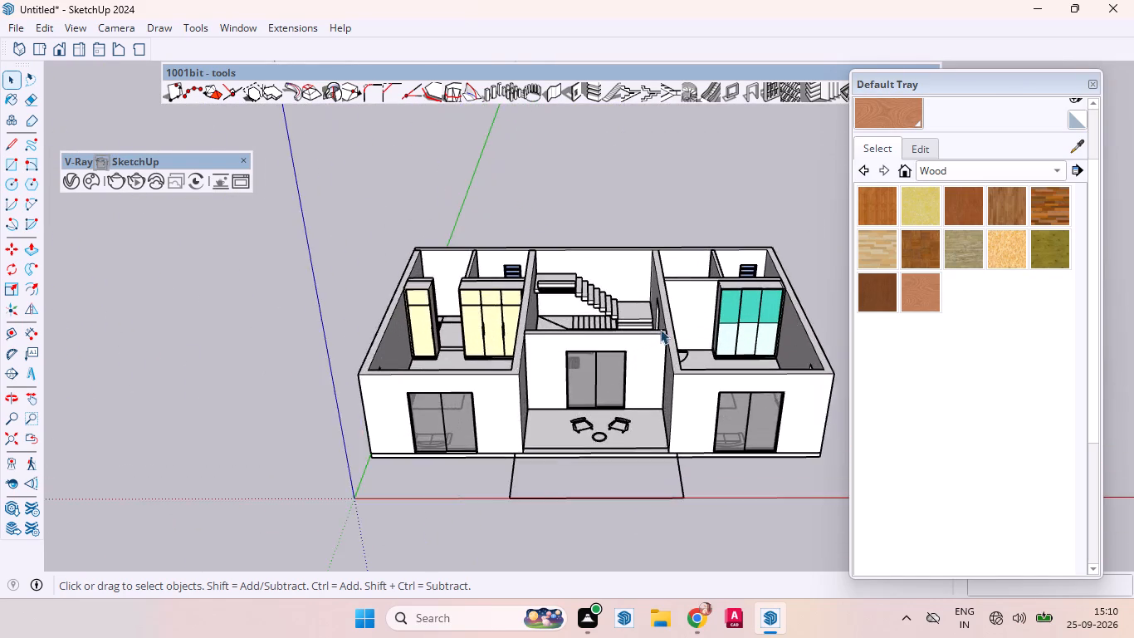
pyautogui.scroll(2, 660, 329)
pyautogui.moveTo(670, 332); pyautogui.dragTo(350, 303, button='middle')
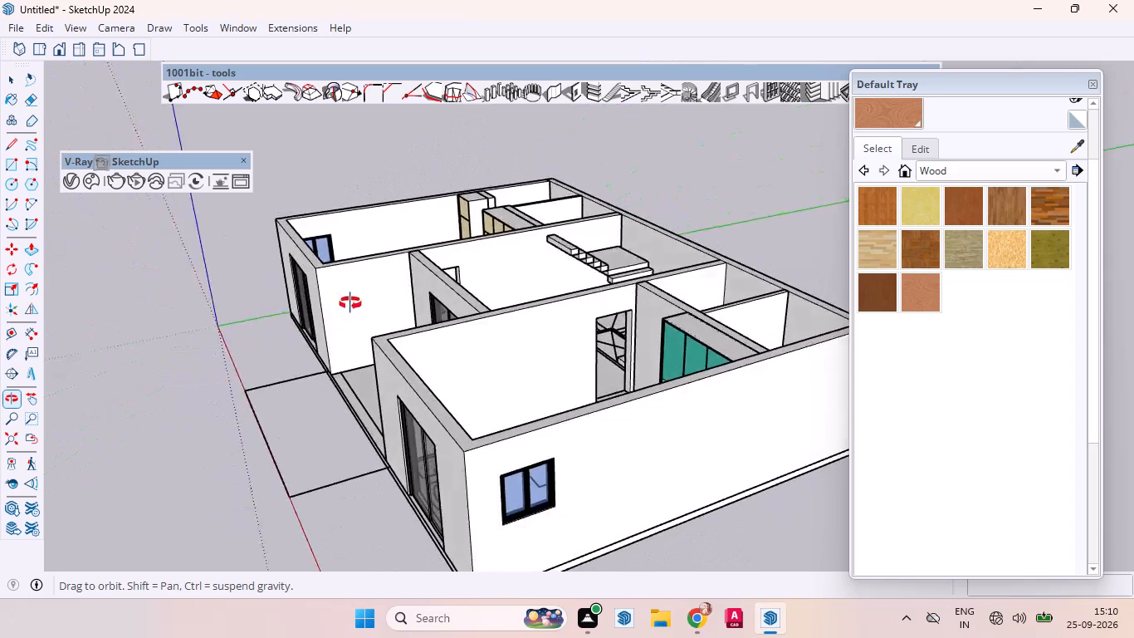
pyautogui.moveTo(350, 303); pyautogui.dragTo(896, 369, button='middle')
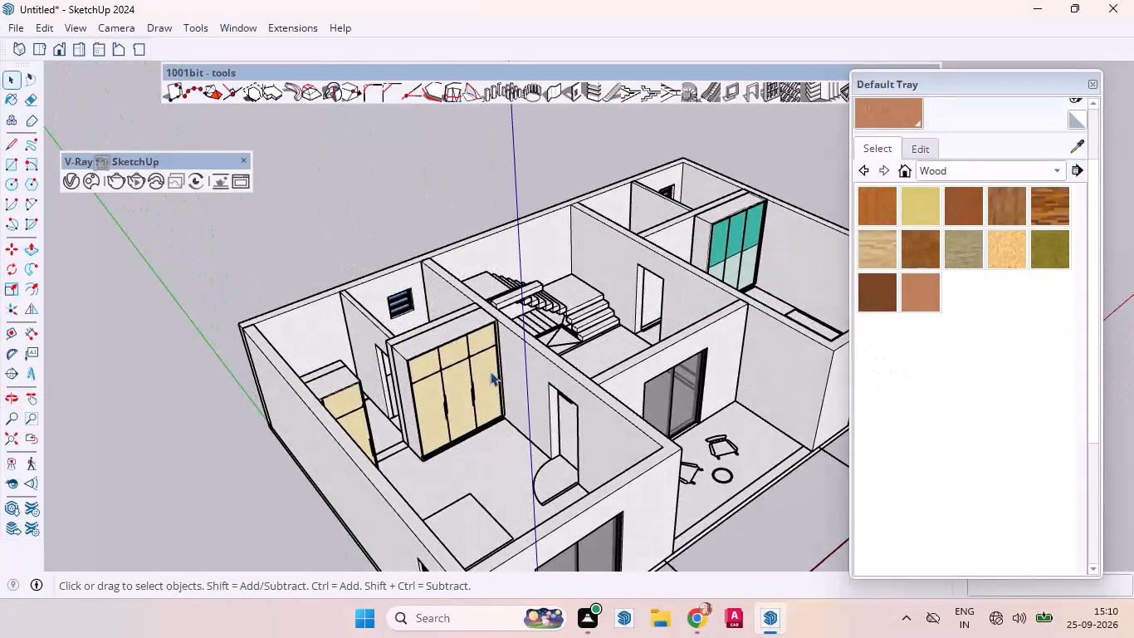
# Examine the wide cabinet's shutter gaps, round upper handles and long recessed lower handles up close in the bedroom.
pyautogui.scroll(9, 413, 367)
pyautogui.scroll(-2, 418, 369)
pyautogui.scroll(3, 418, 369)
pyautogui.scroll(-1, 433, 375)
pyautogui.scroll(6, 433, 376)
pyautogui.scroll(-1, 513, 397)
pyautogui.scroll(17, 513, 397)
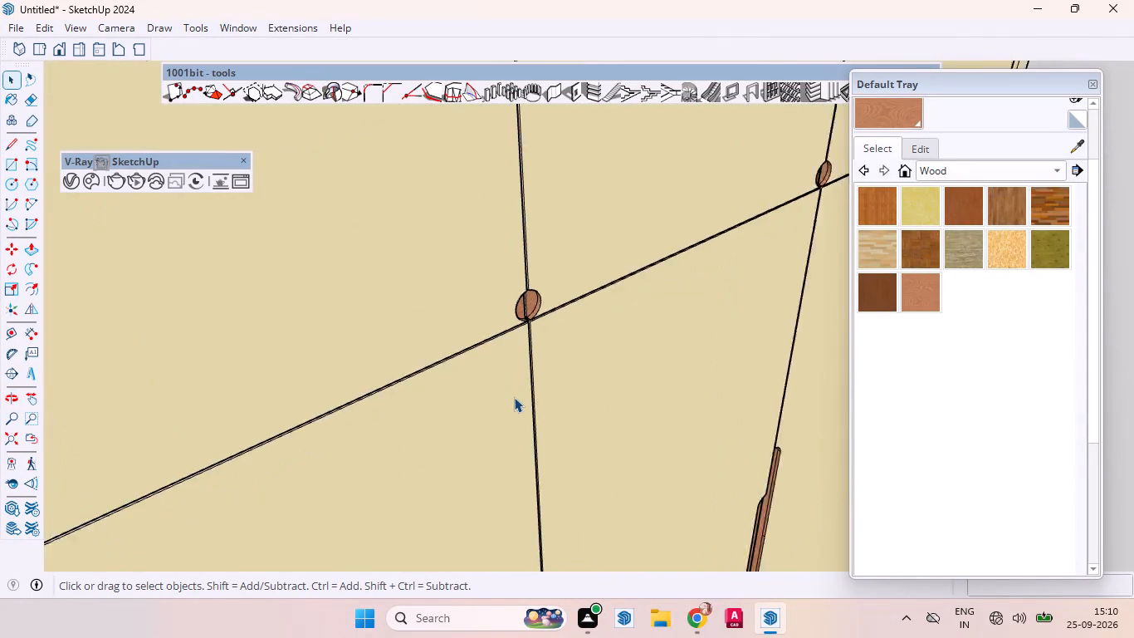
pyautogui.moveTo(514, 397); pyautogui.dragTo(400, 278, button='middle')
pyautogui.scroll(-7, 410, 281)
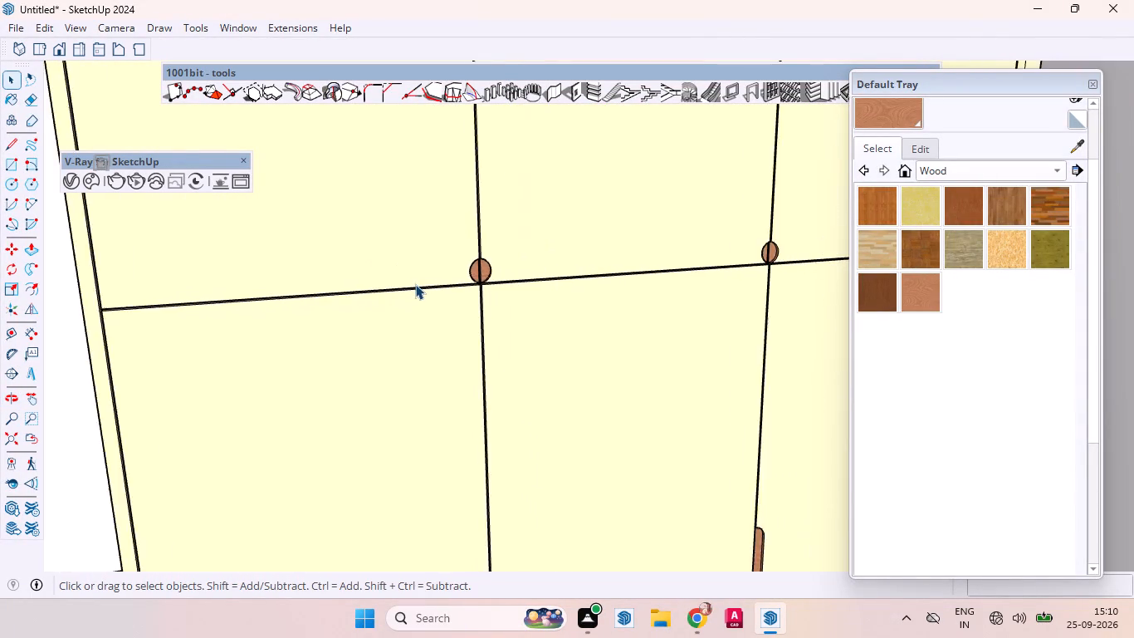
pyautogui.scroll(-3, 415, 284)
pyautogui.scroll(1, 415, 284)
pyautogui.scroll(-2, 415, 284)
pyautogui.scroll(1, 415, 284)
pyautogui.scroll(-6, 416, 284)
pyautogui.scroll(6, 473, 268)
pyautogui.moveTo(466, 270); pyautogui.dragTo(432, 254, button='middle')
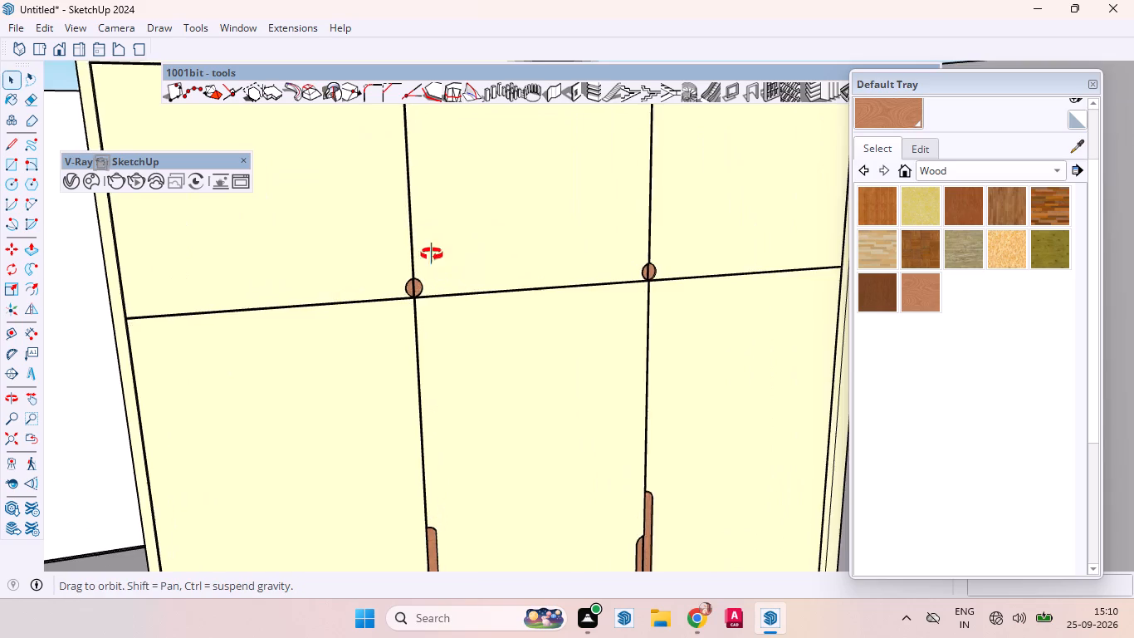
pyautogui.moveTo(432, 254); pyautogui.dragTo(420, 221, button='middle')
pyautogui.scroll(-7, 451, 226)
pyautogui.scroll(1, 467, 229)
pyautogui.scroll(-2, 467, 229)
pyautogui.scroll(1, 467, 229)
pyautogui.scroll(-2, 467, 229)
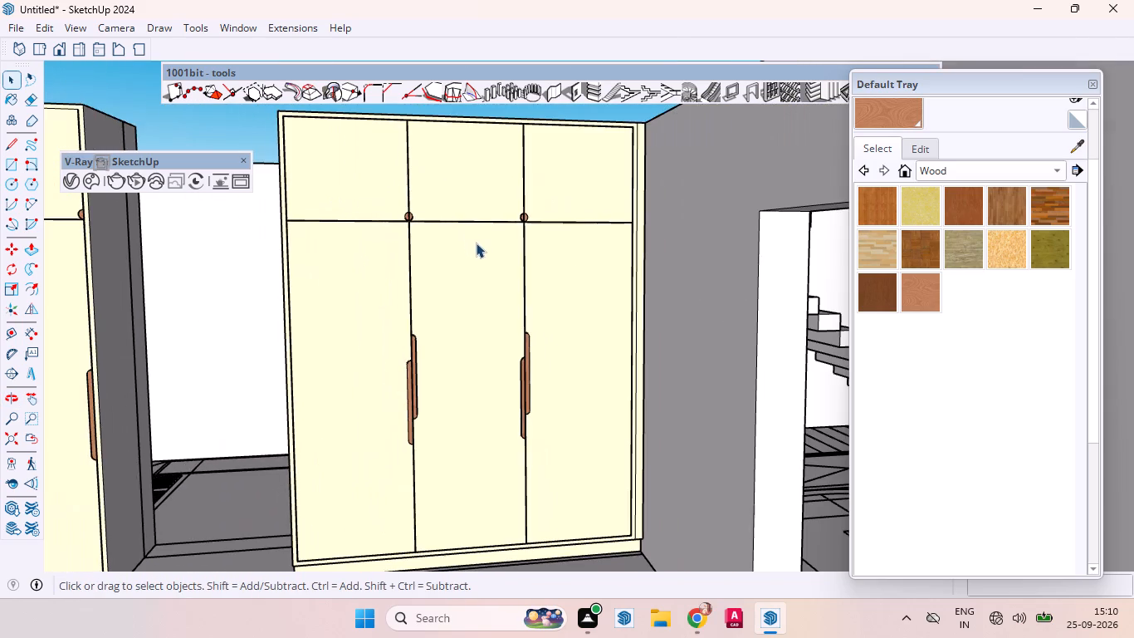
pyautogui.scroll(3, 419, 482)
pyautogui.scroll(-2, 419, 482)
pyautogui.scroll(4, 419, 482)
pyautogui.moveTo(419, 481); pyautogui.dragTo(523, 531, button='middle')
pyautogui.scroll(4, 430, 357)
pyautogui.scroll(-2, 430, 357)
pyautogui.scroll(6, 644, 382)
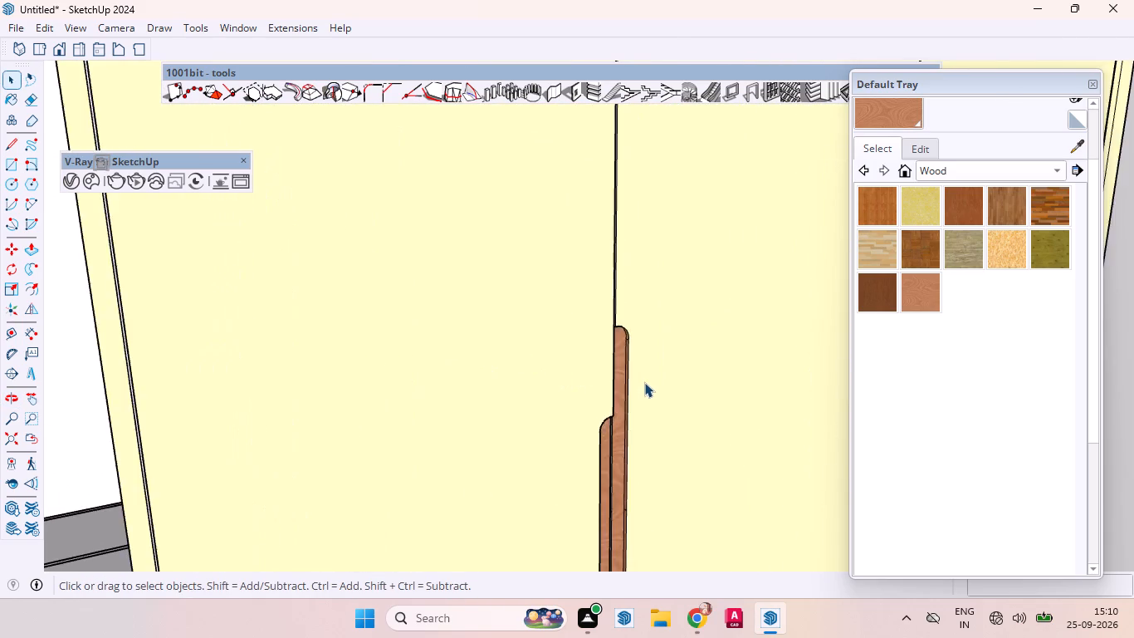
pyautogui.scroll(4, 644, 382)
pyautogui.scroll(-8, 643, 382)
pyautogui.scroll(1, 642, 382)
pyautogui.scroll(-1, 642, 382)
pyautogui.scroll(3, 642, 382)
pyautogui.scroll(-15, 642, 382)
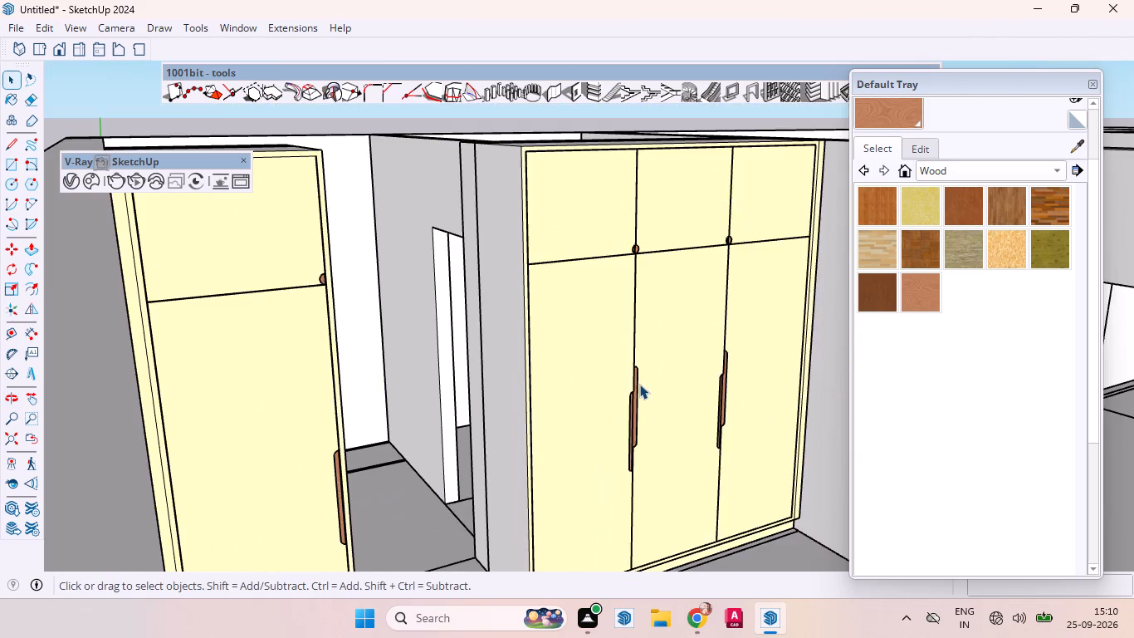
pyautogui.moveTo(638, 387); pyautogui.dragTo(718, 488, button='middle')
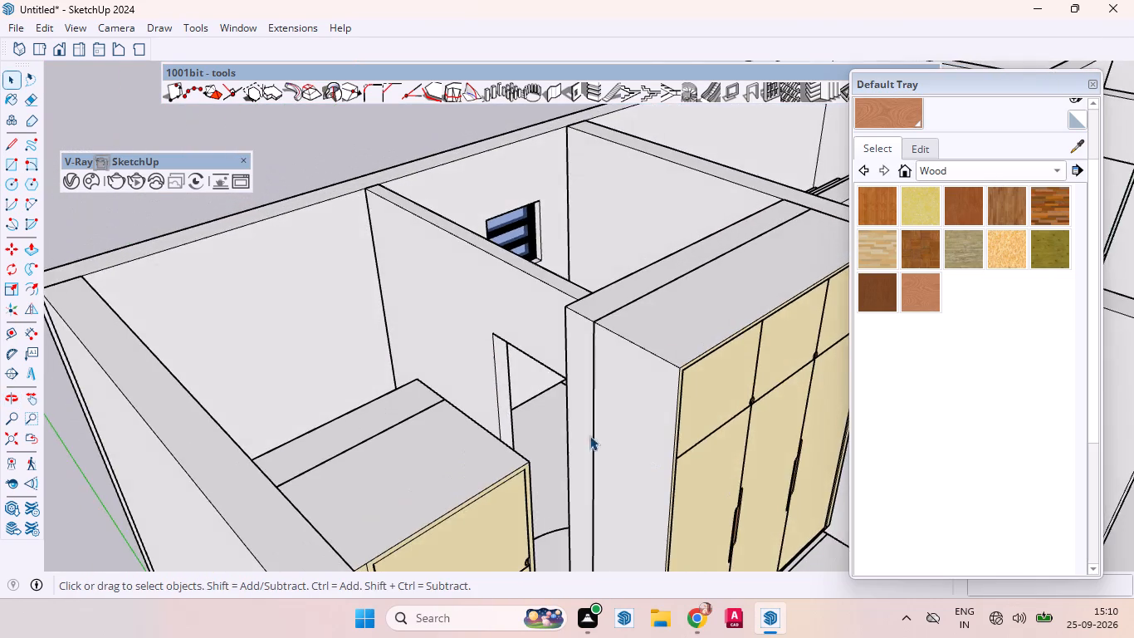
# Examine the cabinet tops and the partitioned area behind the two cabinets from above.
pyautogui.scroll(2, 435, 356)
pyautogui.scroll(-1, 437, 356)
pyautogui.scroll(3, 438, 356)
pyautogui.scroll(-1, 438, 356)
pyautogui.scroll(1, 440, 356)
pyautogui.moveTo(473, 391); pyautogui.dragTo(639, 449, button='middle')
pyautogui.scroll(1, 638, 438)
pyautogui.scroll(-2, 607, 429)
pyautogui.scroll(1, 589, 427)
pyautogui.scroll(-5, 587, 426)
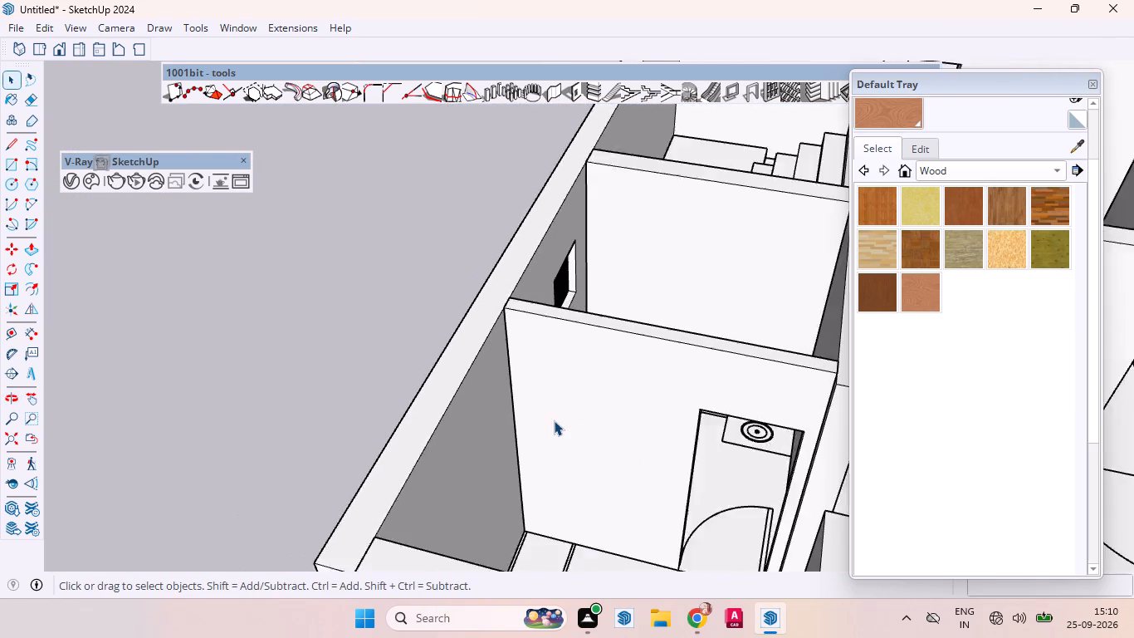
pyautogui.scroll(1, 546, 416)
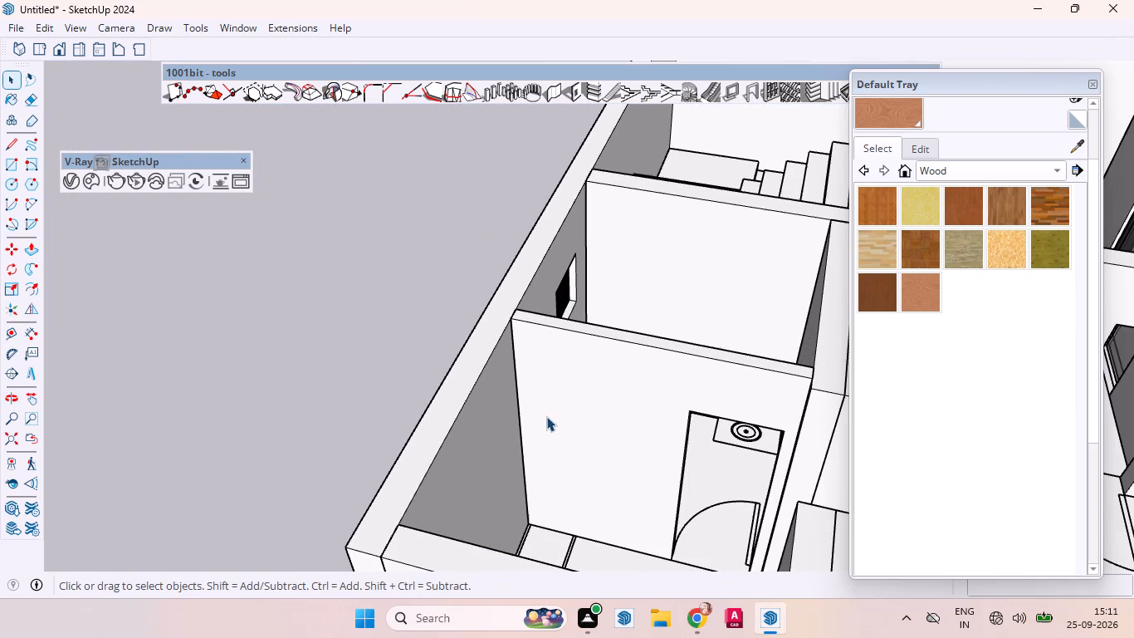
pyautogui.scroll(-2, 546, 416)
pyautogui.moveTo(546, 416); pyautogui.dragTo(404, 335, button='middle')
pyautogui.scroll(-4, 404, 335)
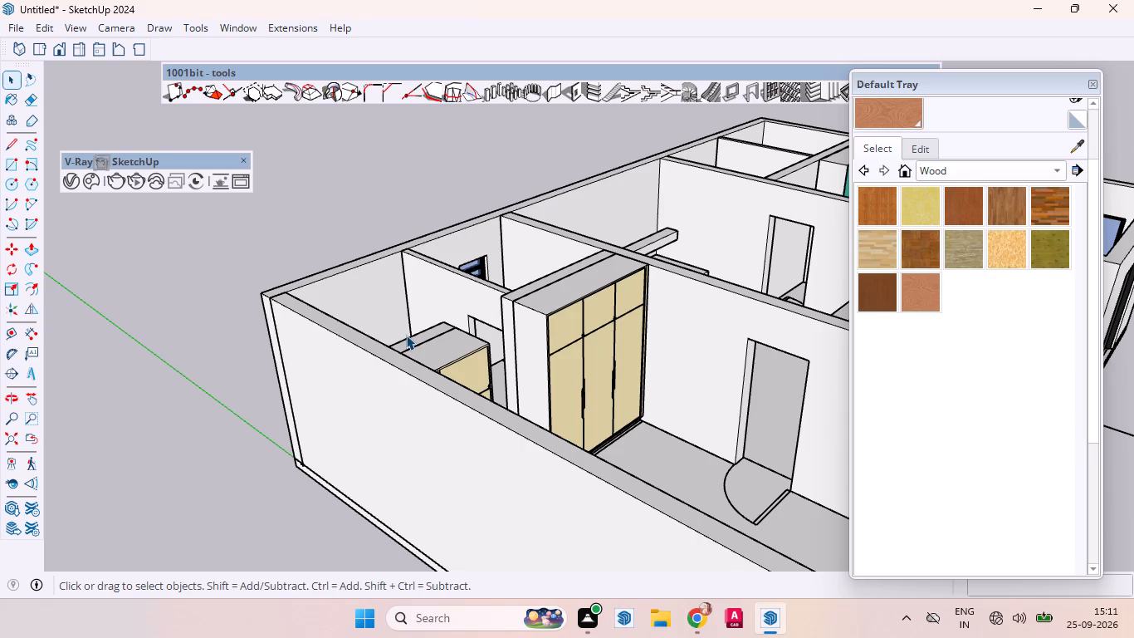
pyautogui.scroll(1, 406, 335)
pyautogui.scroll(-2, 408, 335)
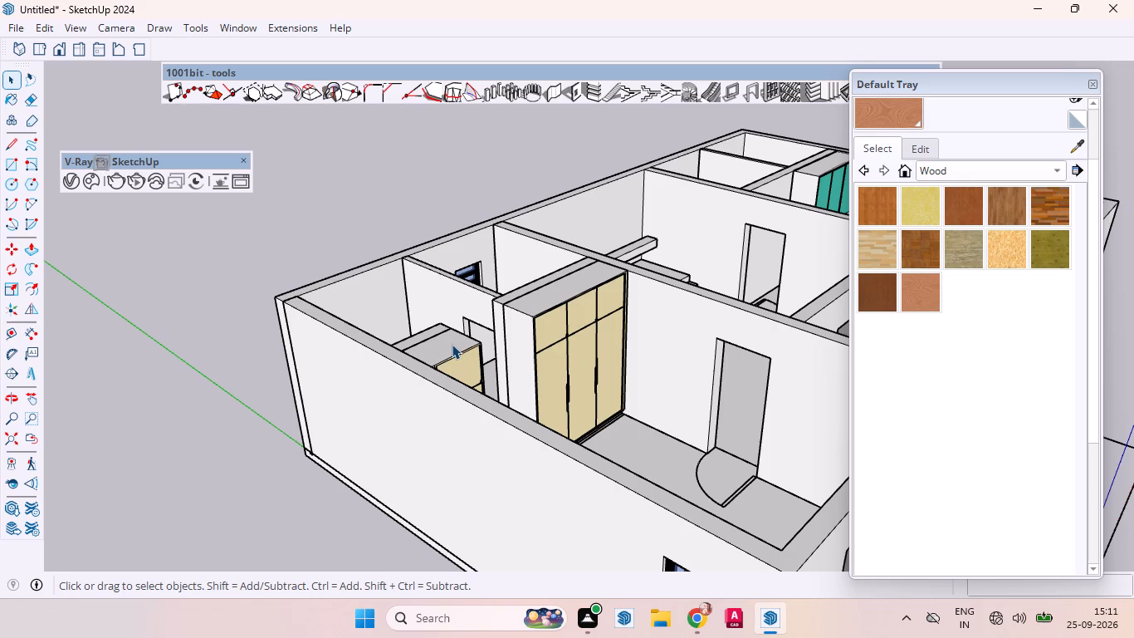
pyautogui.scroll(1, 452, 344)
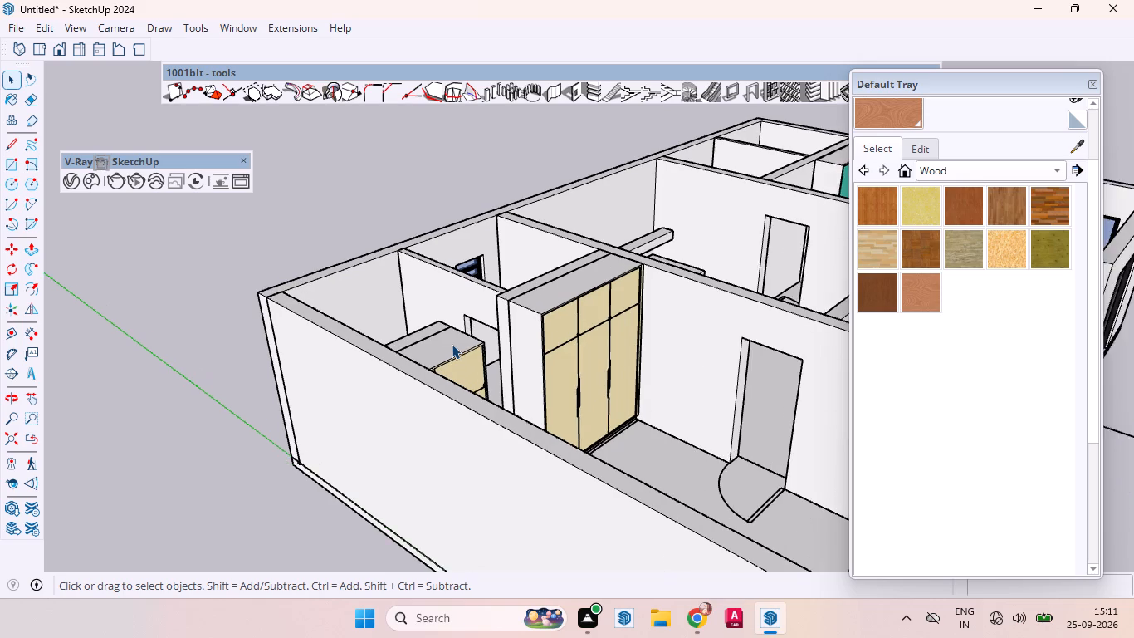
pyautogui.scroll(1, 452, 344)
pyautogui.scroll(-3, 452, 344)
# Examine the fronts and wood-finished handles of the narrow and wide cabinets side by side.
pyautogui.moveTo(461, 351); pyautogui.dragTo(299, 350, button='middle')
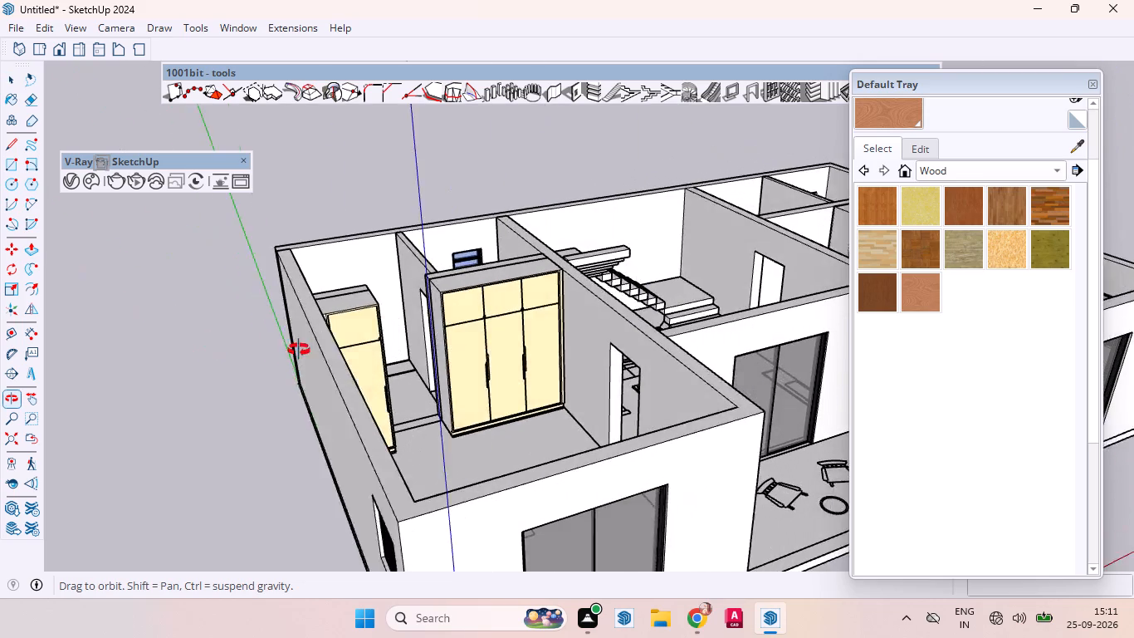
pyautogui.moveTo(299, 350); pyautogui.dragTo(296, 351, button='middle')
pyautogui.scroll(12, 364, 340)
pyautogui.scroll(-5, 349, 341)
pyautogui.scroll(7, 349, 341)
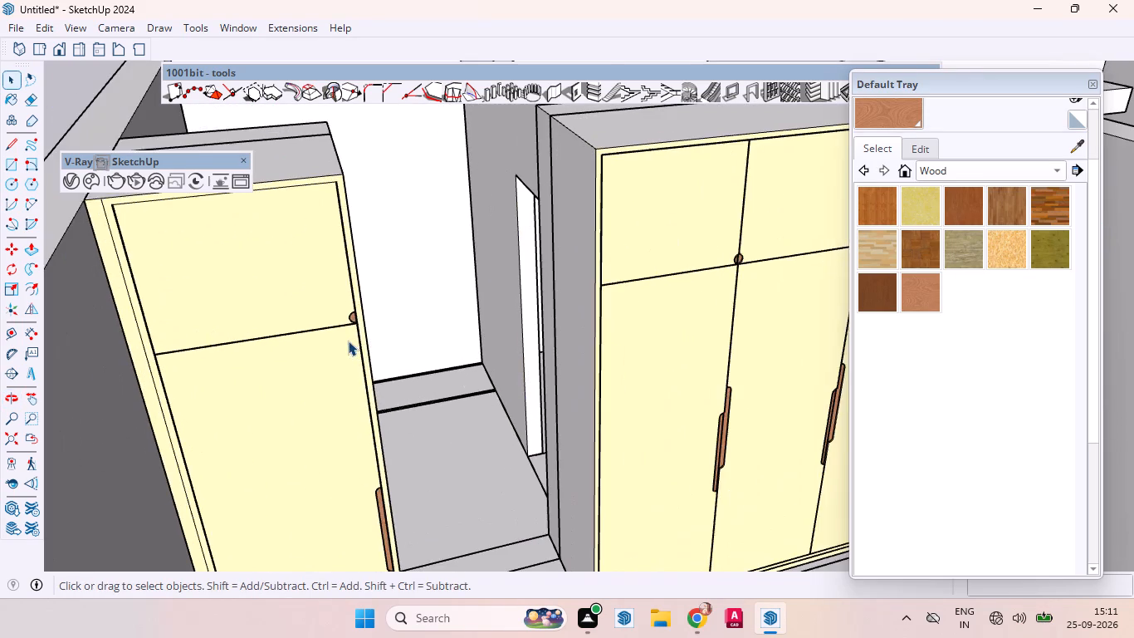
pyautogui.moveTo(342, 336); pyautogui.dragTo(285, 272, button='middle')
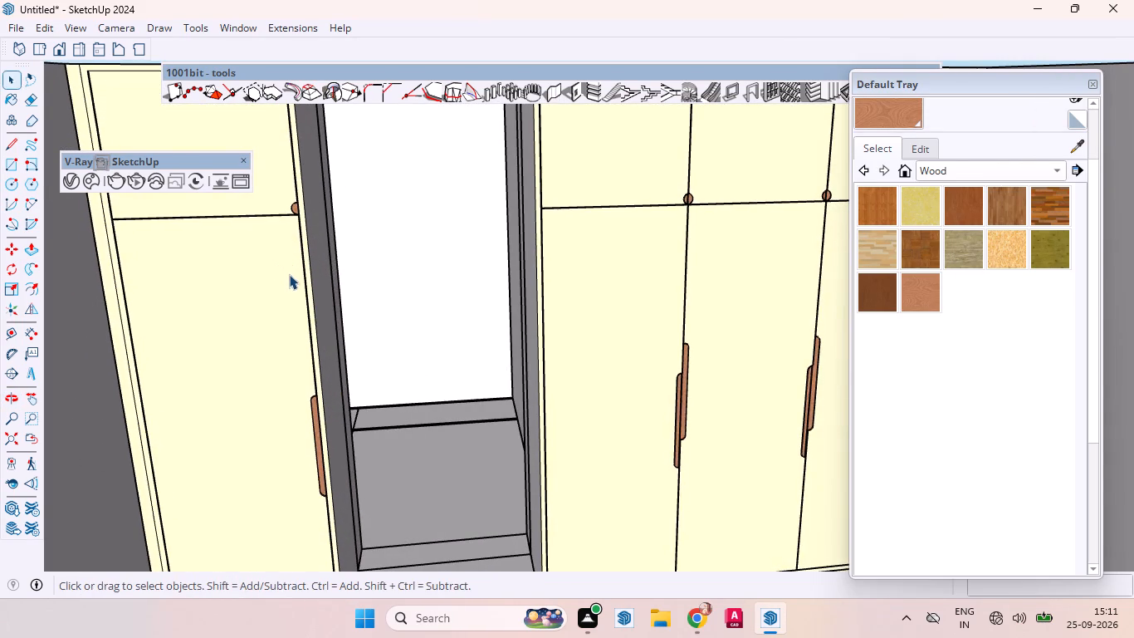
pyautogui.scroll(1, 295, 278)
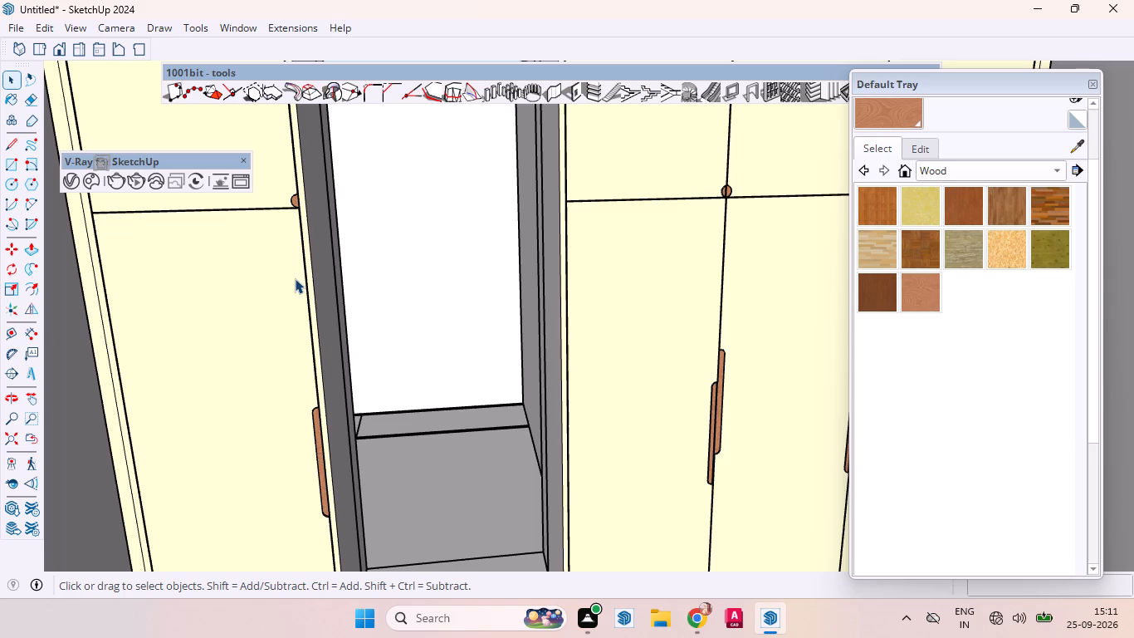
pyautogui.moveTo(295, 278); pyautogui.dragTo(293, 278, button='middle')
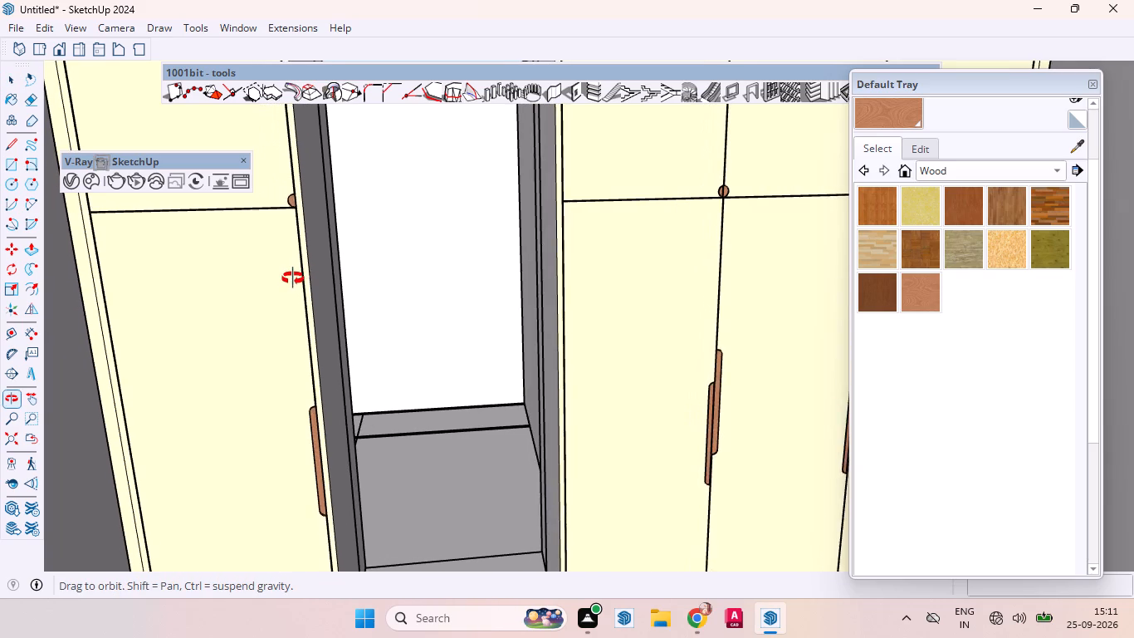
pyautogui.moveTo(293, 278); pyautogui.dragTo(257, 213, button='middle')
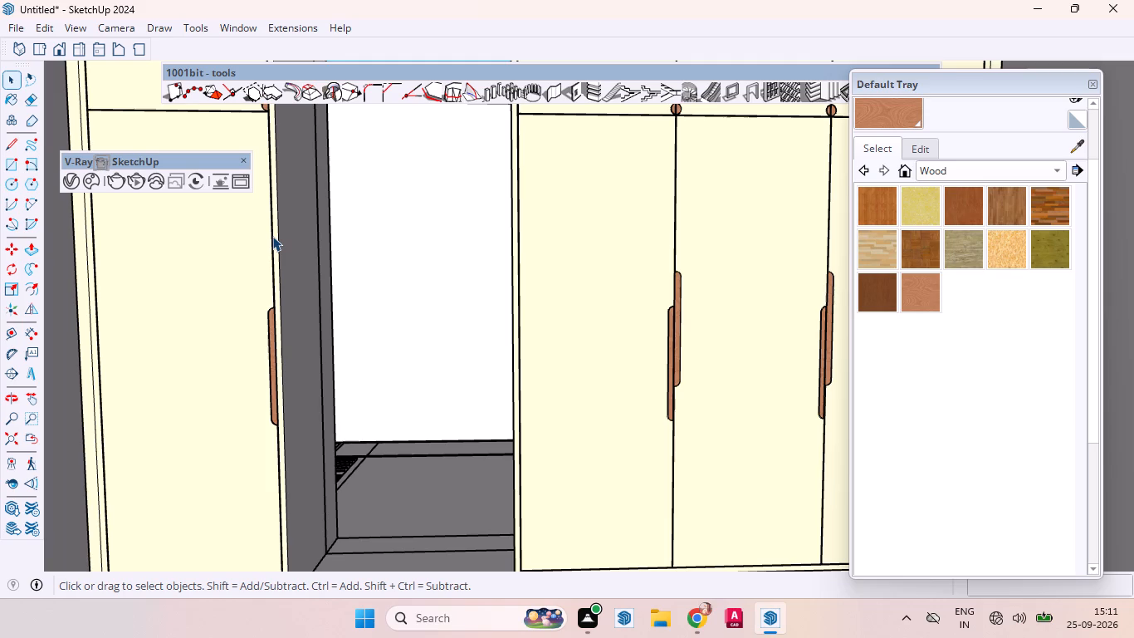
pyautogui.scroll(4, 273, 236)
pyautogui.scroll(-4, 273, 236)
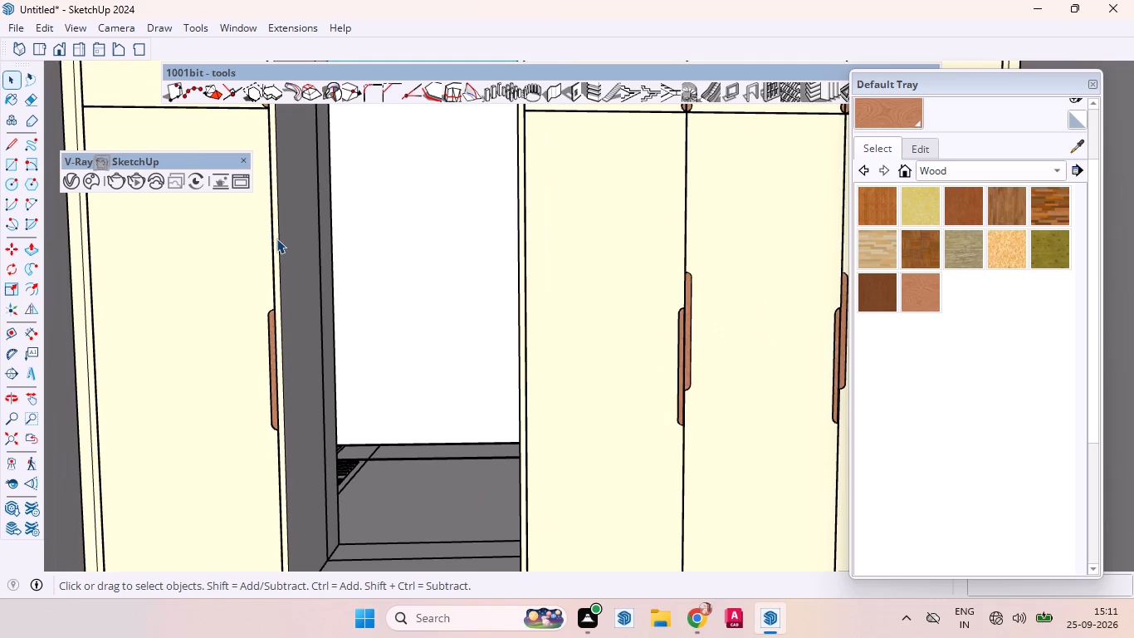
pyautogui.scroll(1, 276, 238)
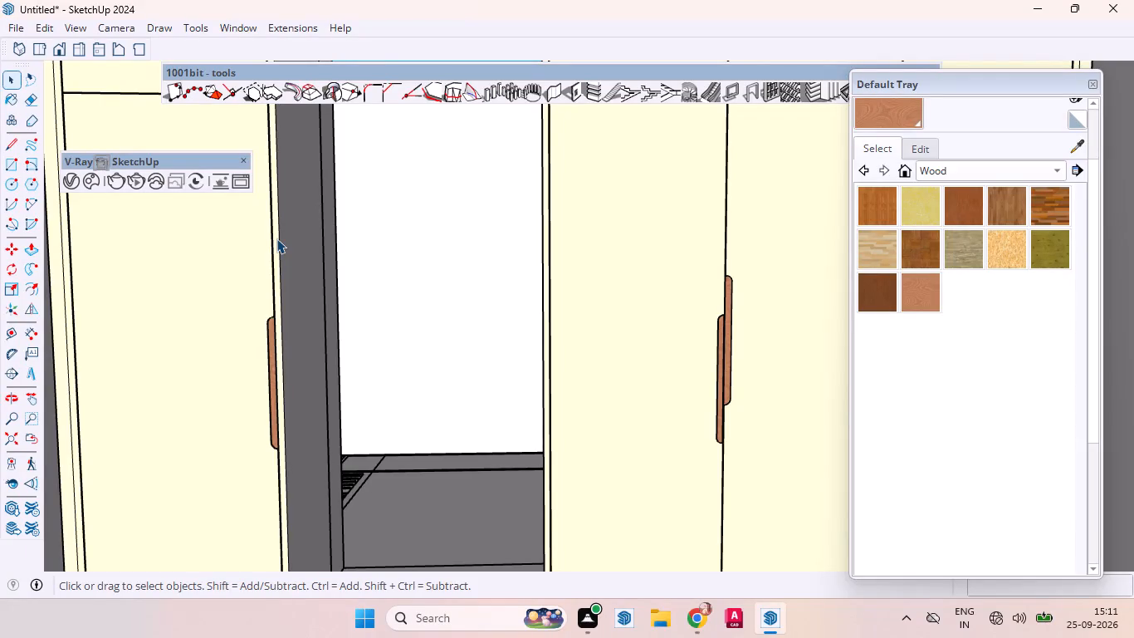
pyautogui.scroll(3, 276, 238)
pyautogui.scroll(-1, 276, 238)
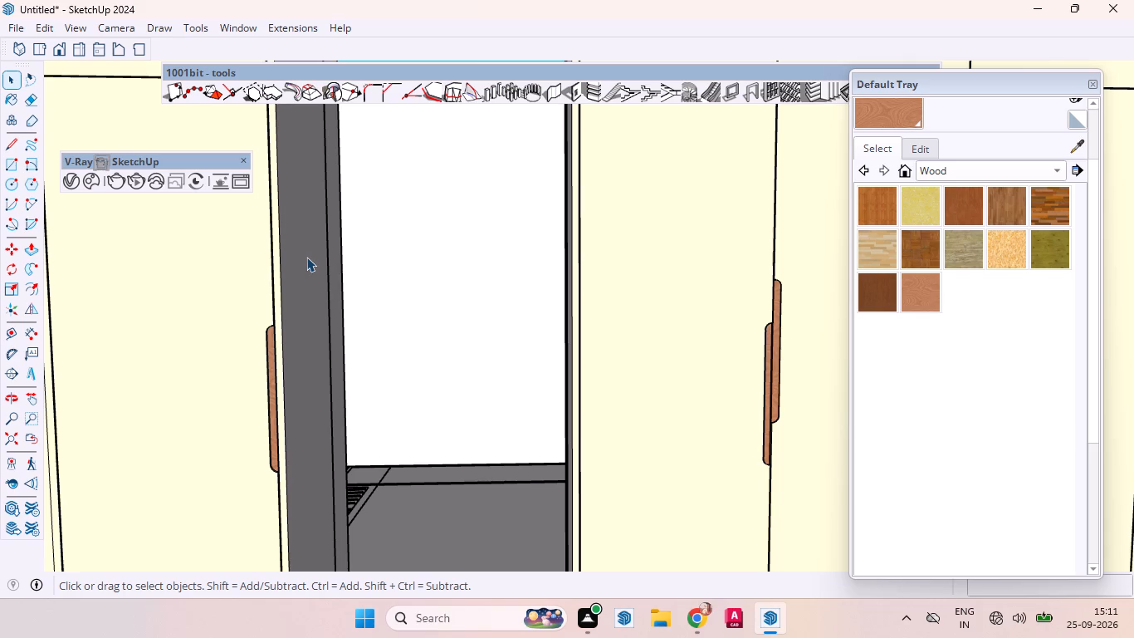
pyautogui.scroll(-6, 330, 273)
pyautogui.scroll(1, 366, 284)
pyautogui.scroll(-1, 366, 284)
pyautogui.scroll(3, 366, 284)
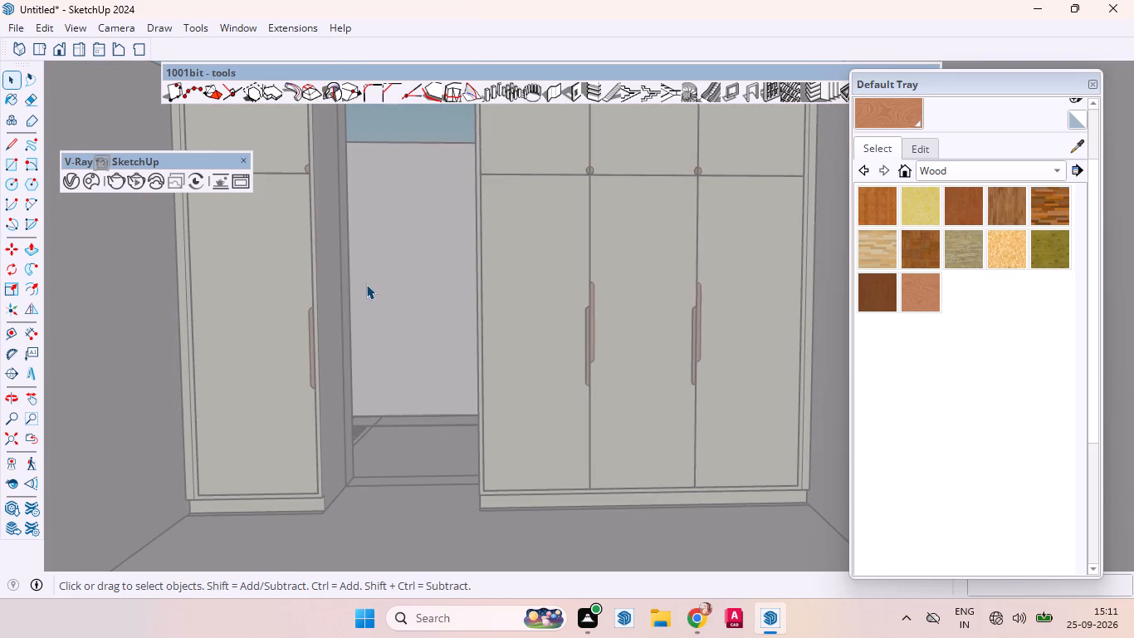
pyautogui.scroll(1, 365, 283)
pyautogui.scroll(-4, 365, 283)
pyautogui.scroll(15, 364, 282)
pyautogui.scroll(-2, 358, 279)
pyautogui.scroll(6, 358, 279)
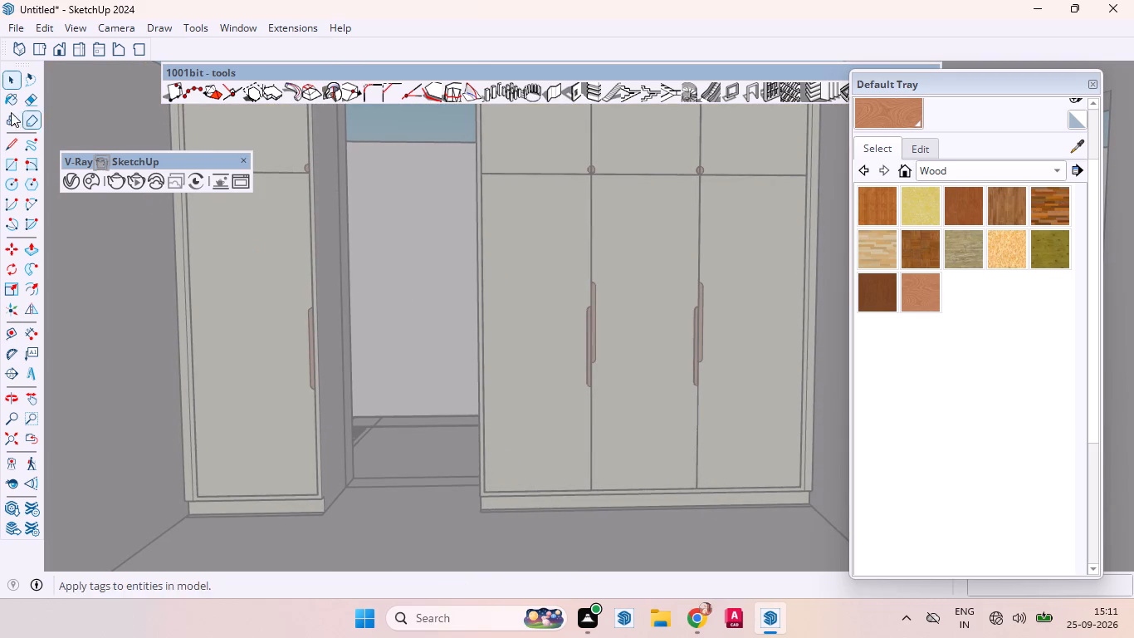
# Fit the entire model in view and examine the house's front elevation.
pyautogui.click(9, 430)
pyautogui.scroll(-4, 249, 327)
pyautogui.scroll(-1, 376, 333)
pyautogui.scroll(1, 376, 333)
pyautogui.scroll(-1, 376, 333)
pyautogui.scroll(5, 372, 333)
pyautogui.scroll(-2, 369, 333)
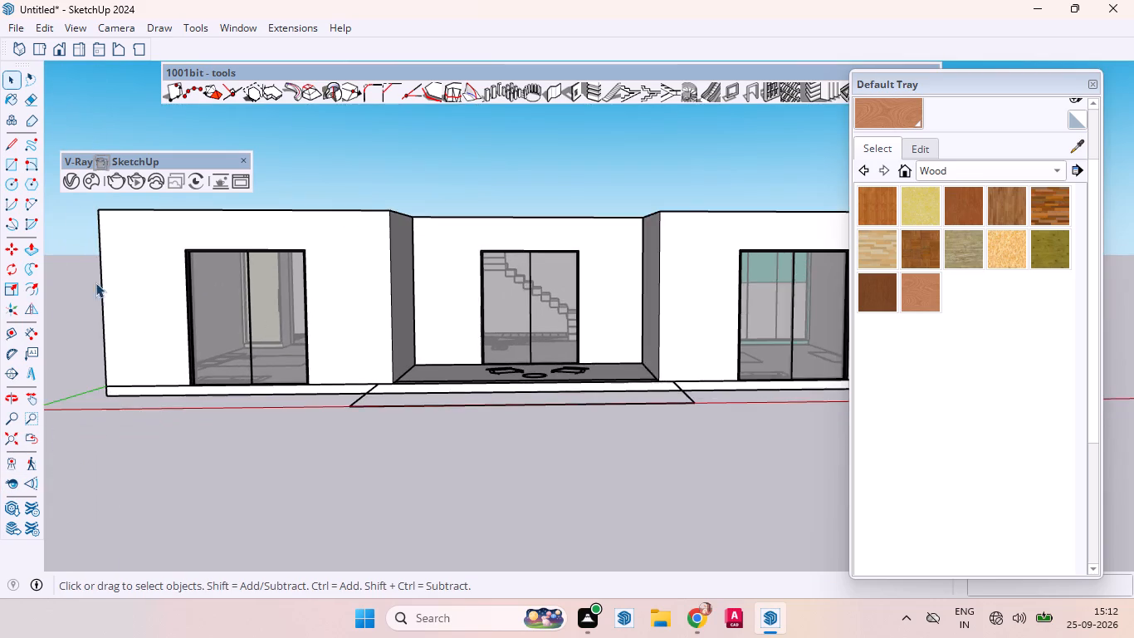
pyautogui.scroll(-5, 114, 281)
pyautogui.scroll(-6, 461, 363)
pyautogui.scroll(8, 218, 263)
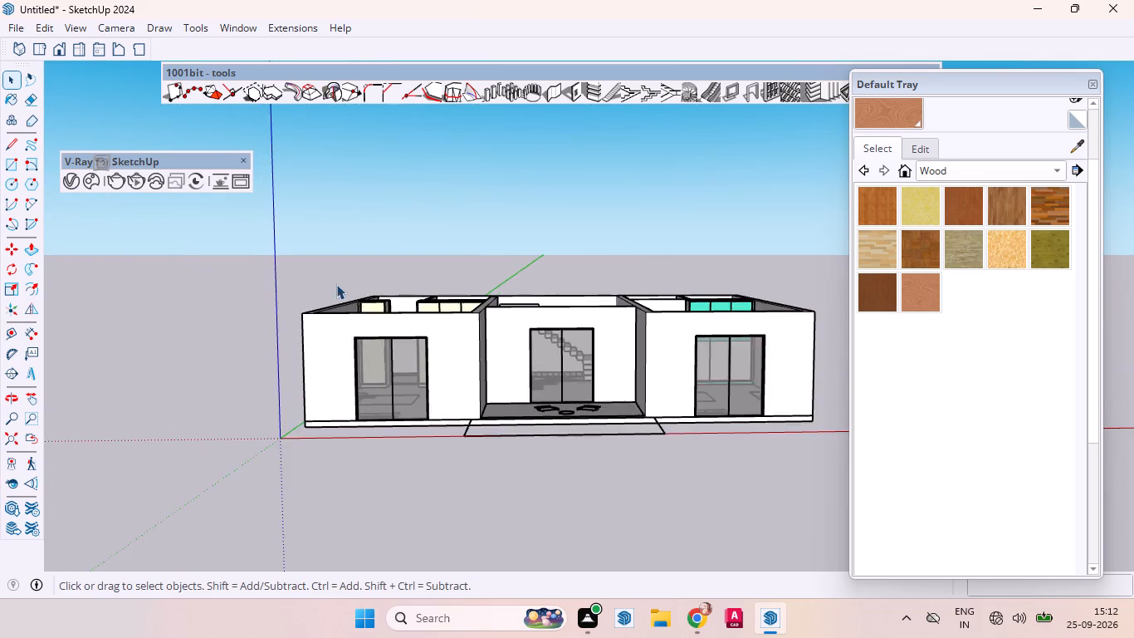
# Examine the two detailed cabinets in the bedroom from above the front wall, including the narrow cabinet's top.
pyautogui.scroll(8, 336, 284)
pyautogui.scroll(-1, 346, 291)
pyautogui.scroll(6, 346, 291)
pyautogui.moveTo(407, 303); pyautogui.dragTo(381, 420, button='middle')
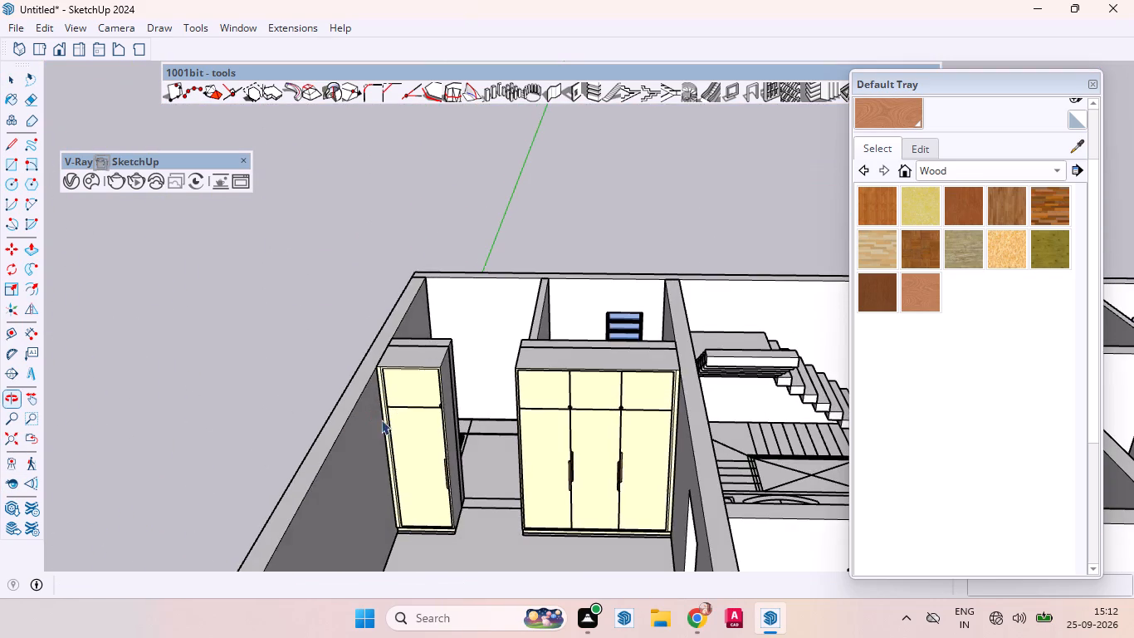
pyautogui.scroll(5, 367, 378)
pyautogui.scroll(-1, 348, 370)
pyautogui.scroll(14, 347, 370)
pyautogui.scroll(-6, 485, 359)
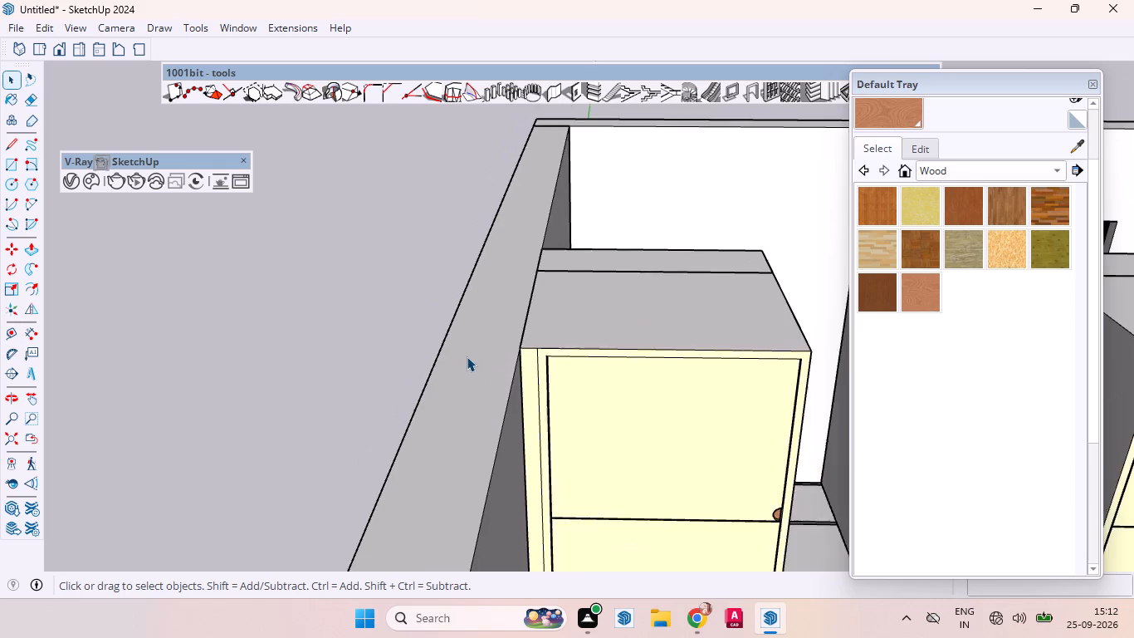
pyautogui.scroll(-11, 467, 356)
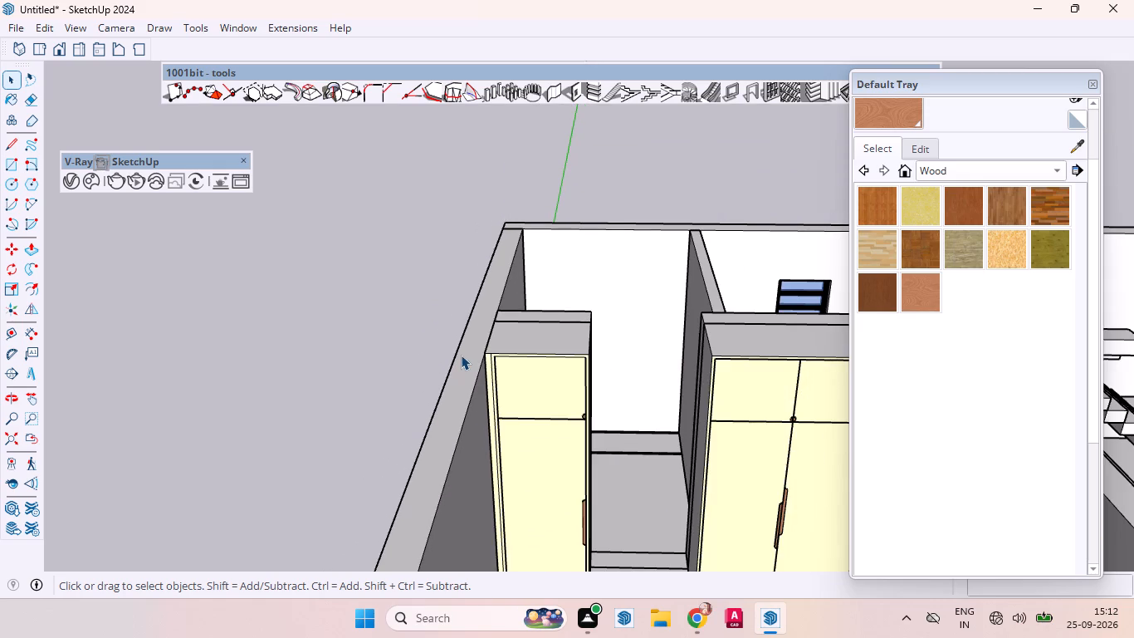
# Open the cabinets' group and copy the vertical frame line on the narrow cabinet's wall side 3 mm toward the wall.
pyautogui.scroll(2, 505, 373)
pyautogui.scroll(-1, 505, 373)
pyautogui.scroll(17, 505, 373)
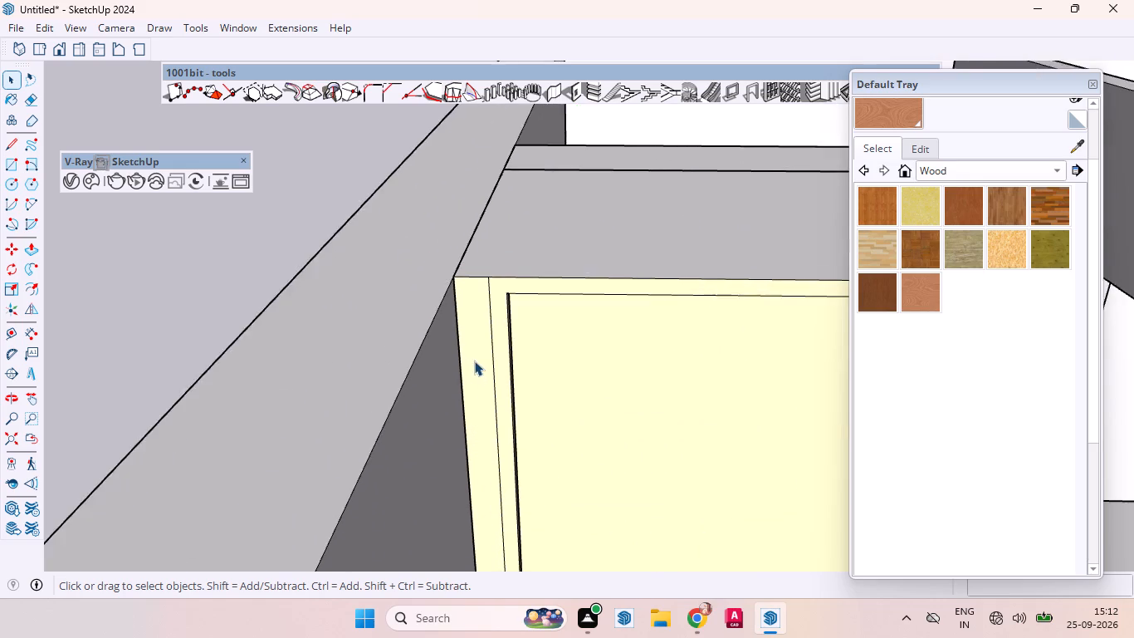
pyautogui.scroll(2, 474, 361)
pyautogui.scroll(-2, 474, 361)
pyautogui.scroll(3, 474, 361)
pyautogui.click(494, 360)
pyautogui.doubleClick(493, 361)
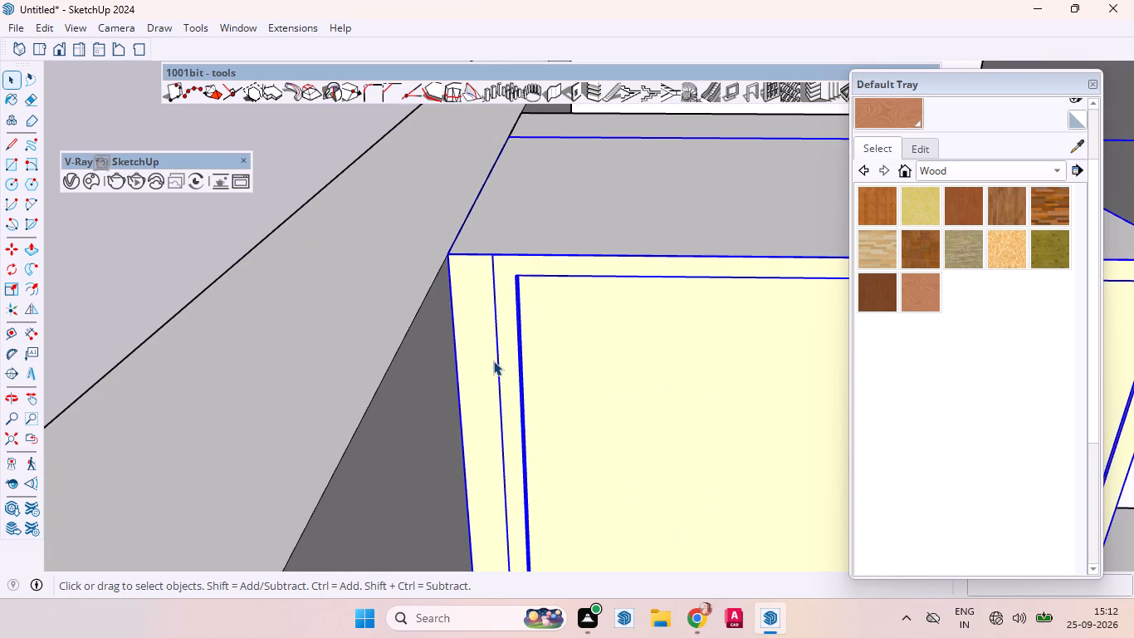
pyautogui.click(494, 365)
pyautogui.scroll(-18, 464, 355)
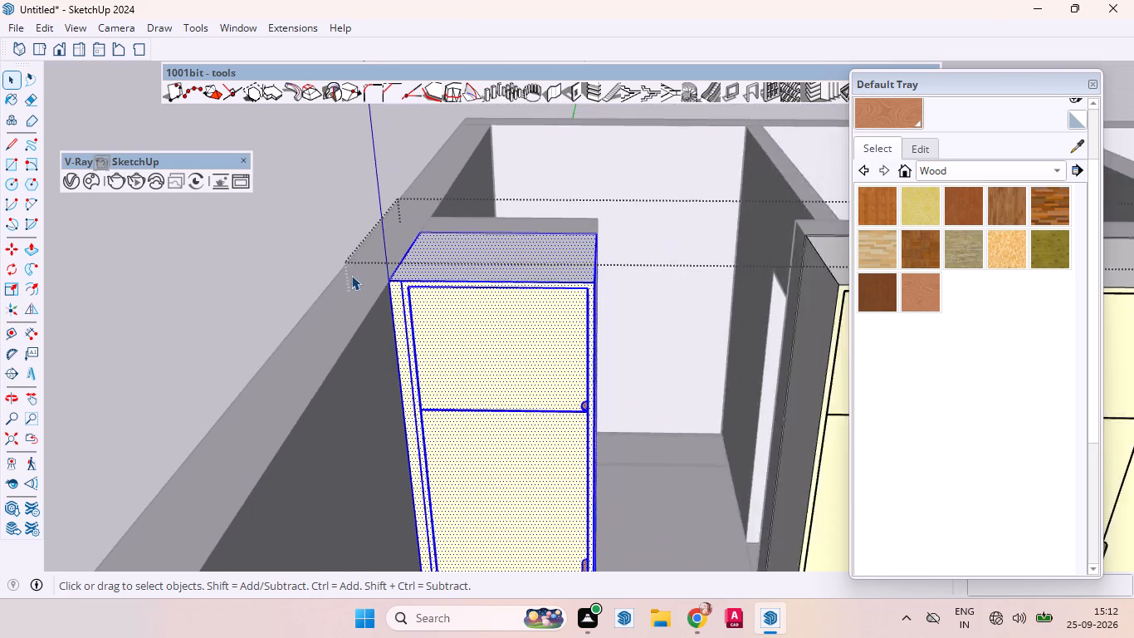
pyautogui.scroll(-5, 351, 275)
pyautogui.scroll(2, 353, 275)
pyautogui.scroll(-3, 353, 275)
pyautogui.scroll(14, 397, 345)
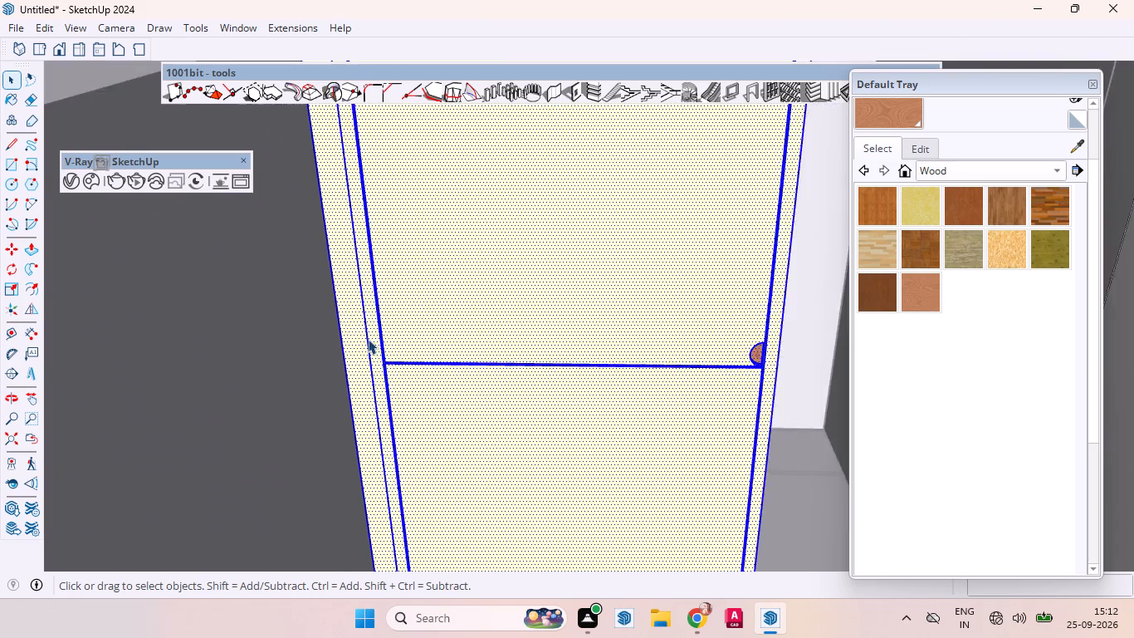
pyautogui.scroll(5, 368, 339)
pyautogui.scroll(-2, 368, 339)
pyautogui.scroll(1, 368, 339)
pyautogui.click(368, 337)
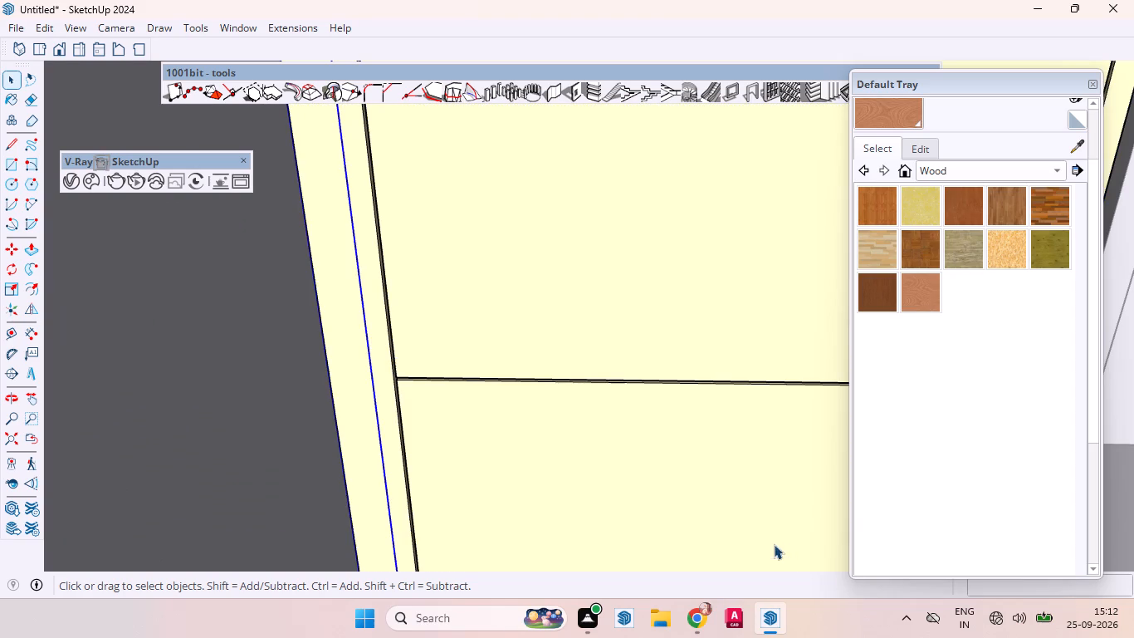
pyautogui.press('m')
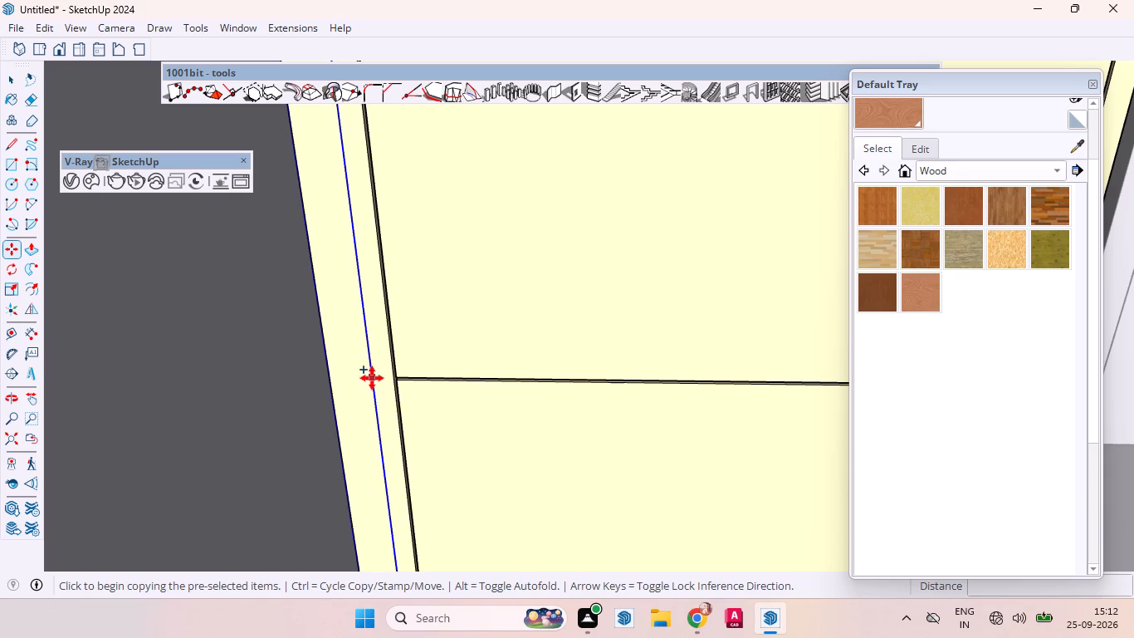
pyautogui.click(372, 378)
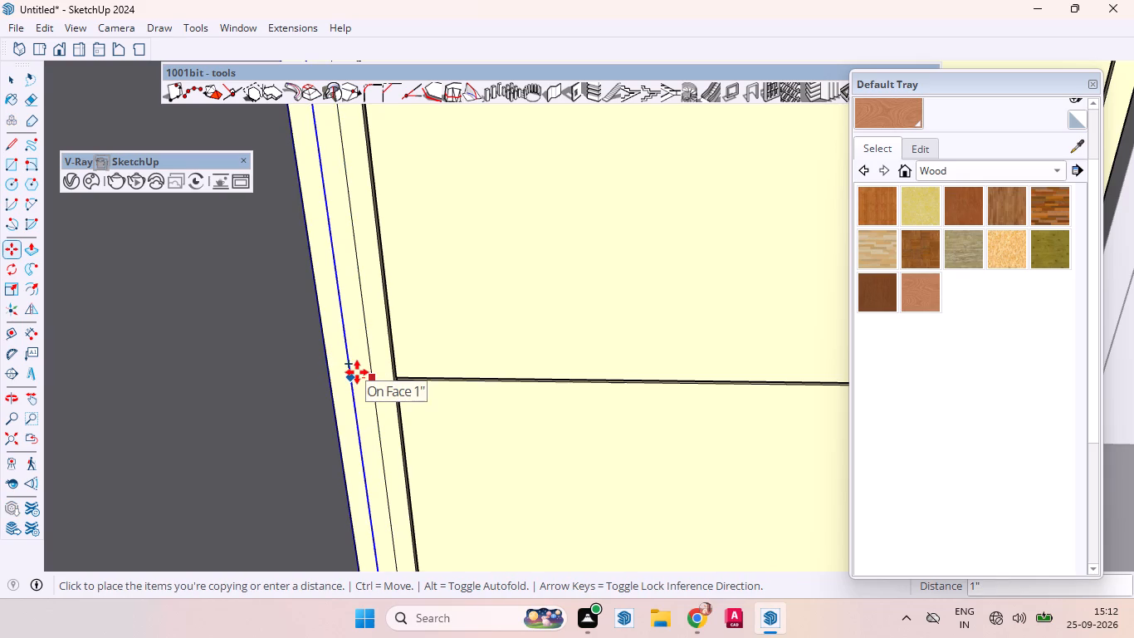
pyautogui.write('3mm')
pyautogui.press('Return')
pyautogui.press('space')
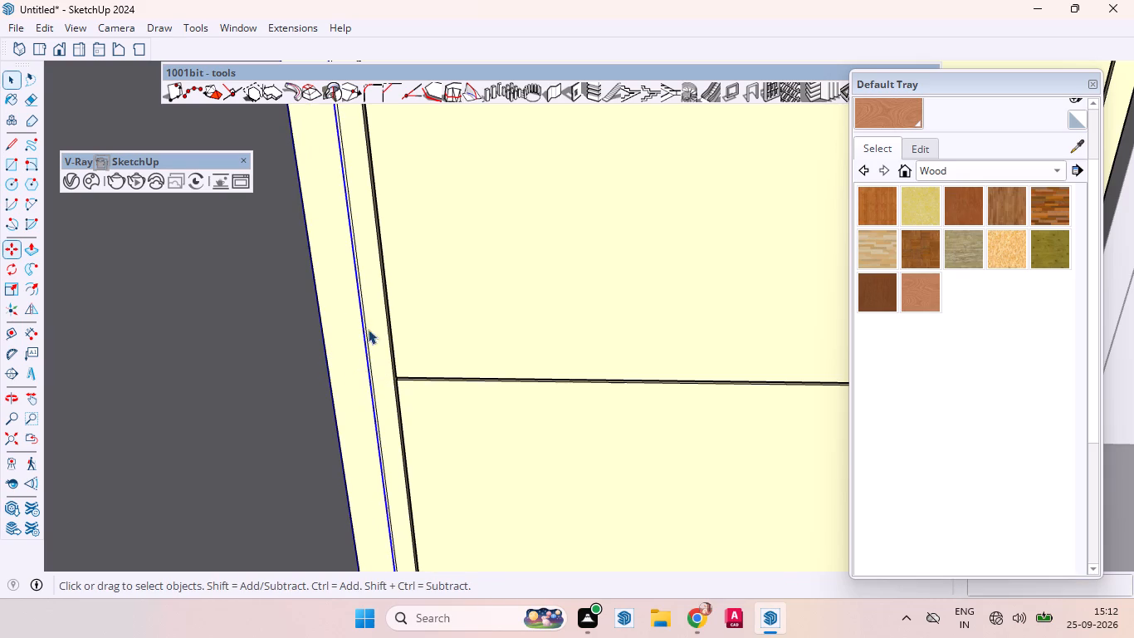
# Recess the thin strip between the narrow cabinet's two frame lines by 18 mm to form a groove.
pyautogui.scroll(1, 362, 307)
pyautogui.scroll(-3, 362, 307)
pyautogui.scroll(11, 362, 307)
pyautogui.scroll(-2, 359, 318)
pyautogui.scroll(11, 358, 317)
pyautogui.click(374, 324)
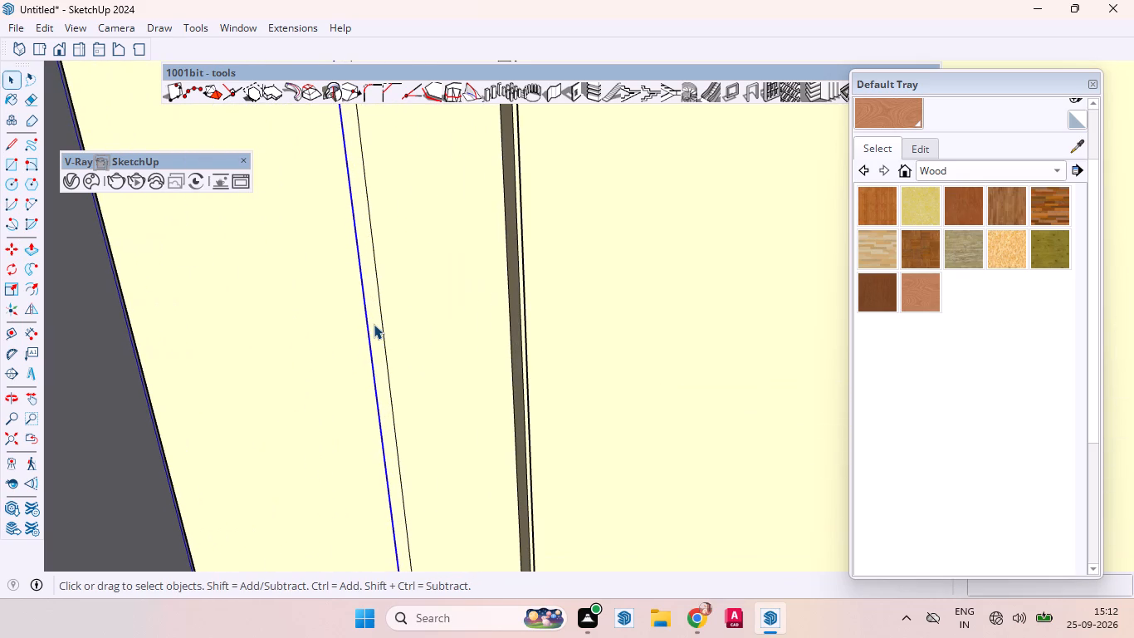
pyautogui.press('p')
pyautogui.moveTo(375, 325); pyautogui.dragTo(378, 319)
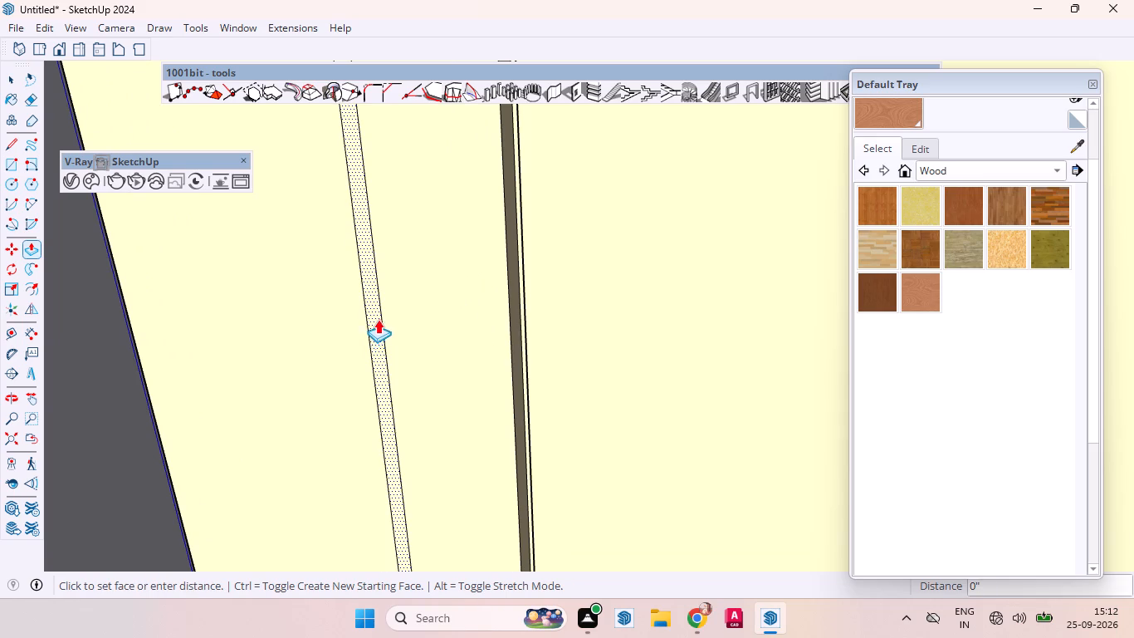
pyautogui.moveTo(378, 319); pyautogui.dragTo(379, 312)
pyautogui.write('18')
pyautogui.write('mm')
pyautogui.press('Return')
pyautogui.press('space')
# Copy the vertical frame line on the wide cabinet's wall side 3 mm toward the adjoining wall.
pyautogui.scroll(-6, 423, 391)
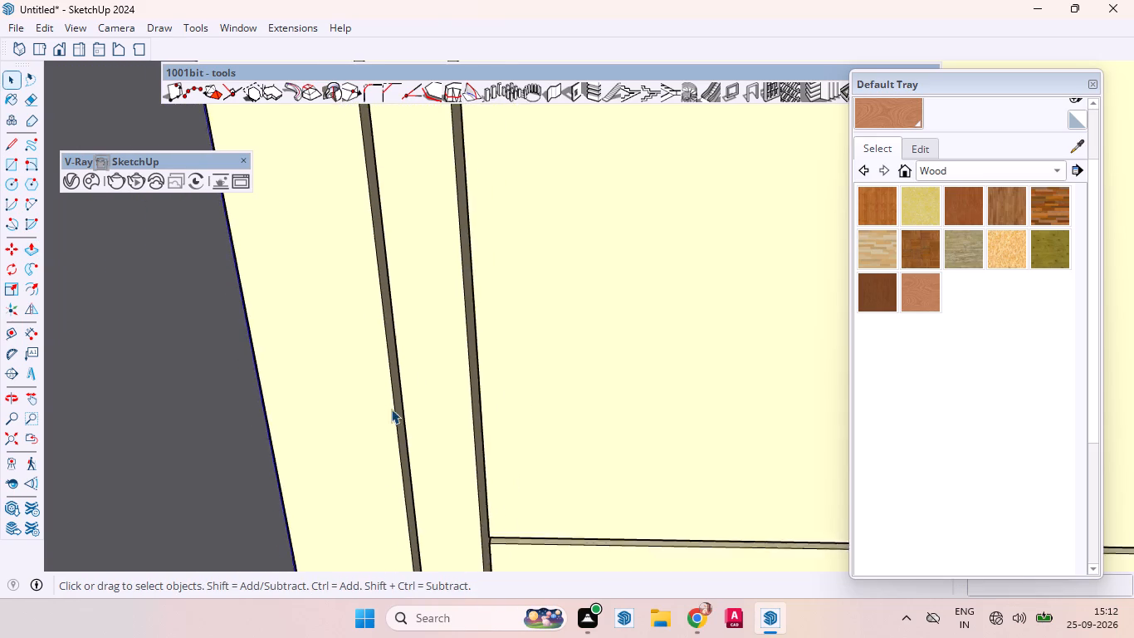
pyautogui.scroll(-20, 391, 409)
pyautogui.scroll(-1, 391, 409)
pyautogui.scroll(-4, 363, 291)
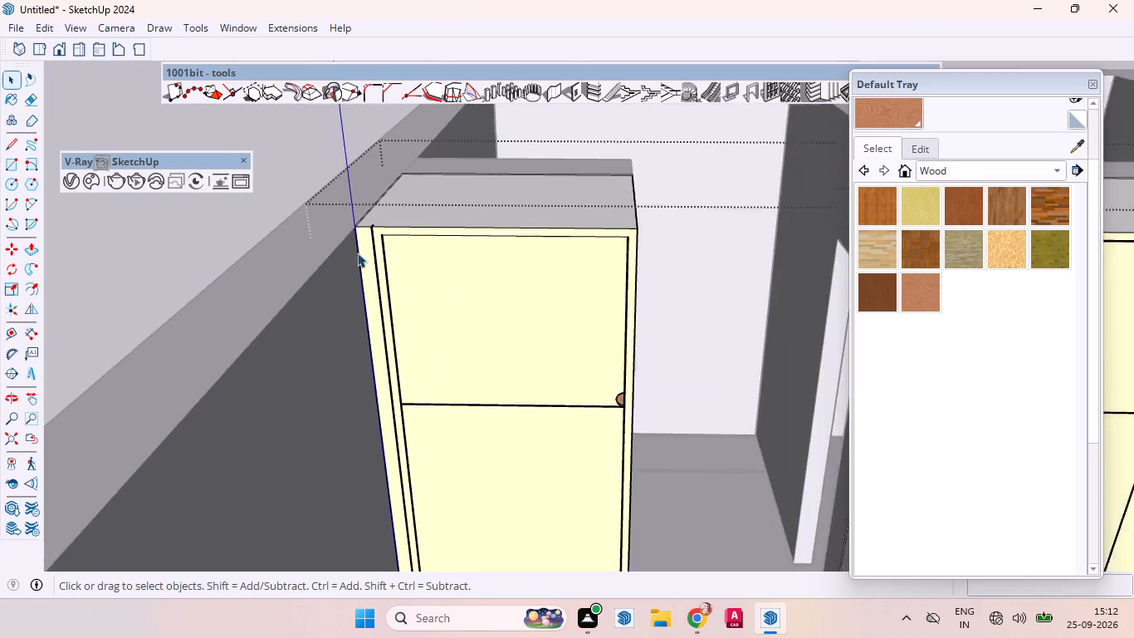
pyautogui.scroll(-8, 346, 161)
pyautogui.scroll(4, 413, 514)
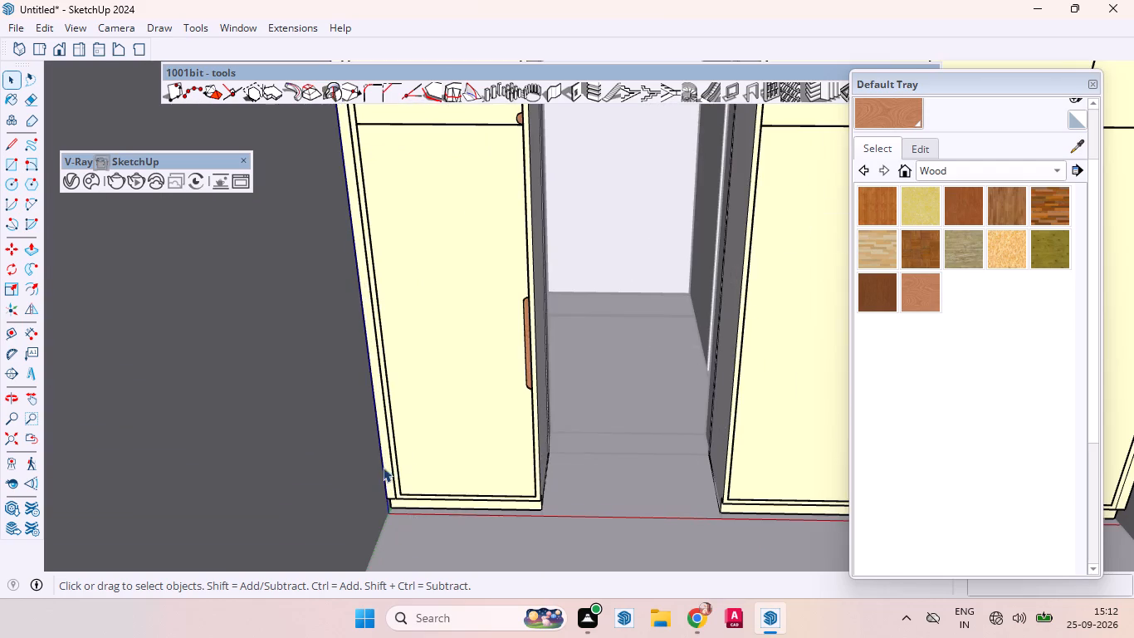
pyautogui.moveTo(408, 502); pyautogui.dragTo(393, 572, button='middle')
pyautogui.scroll(-12, 340, 408)
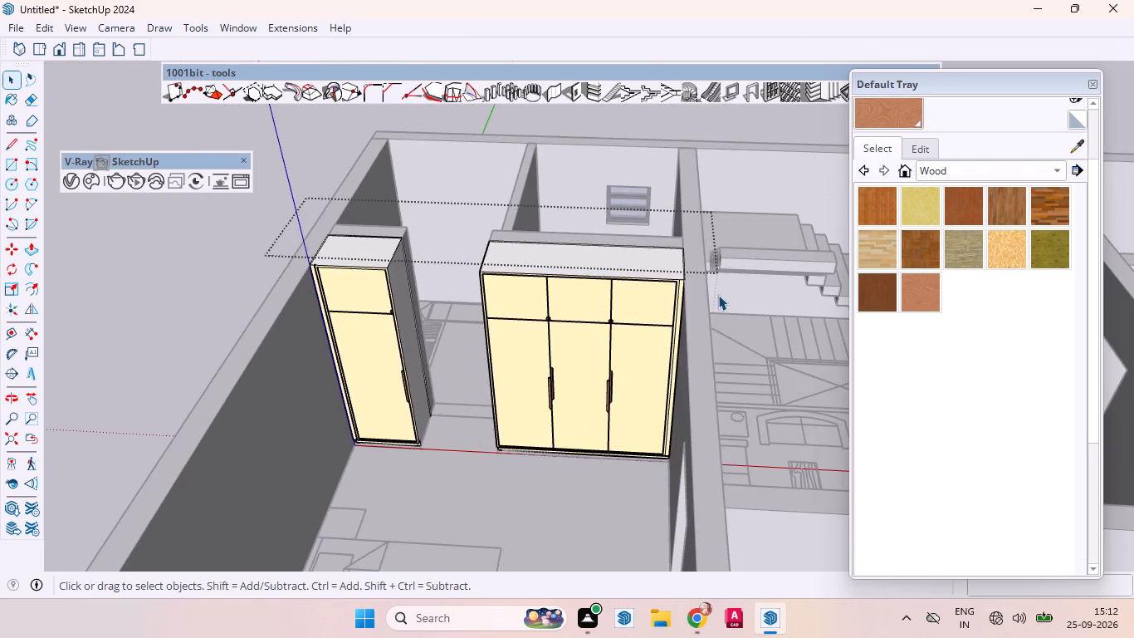
pyautogui.scroll(6, 720, 295)
pyautogui.scroll(-1, 653, 279)
pyautogui.scroll(17, 651, 277)
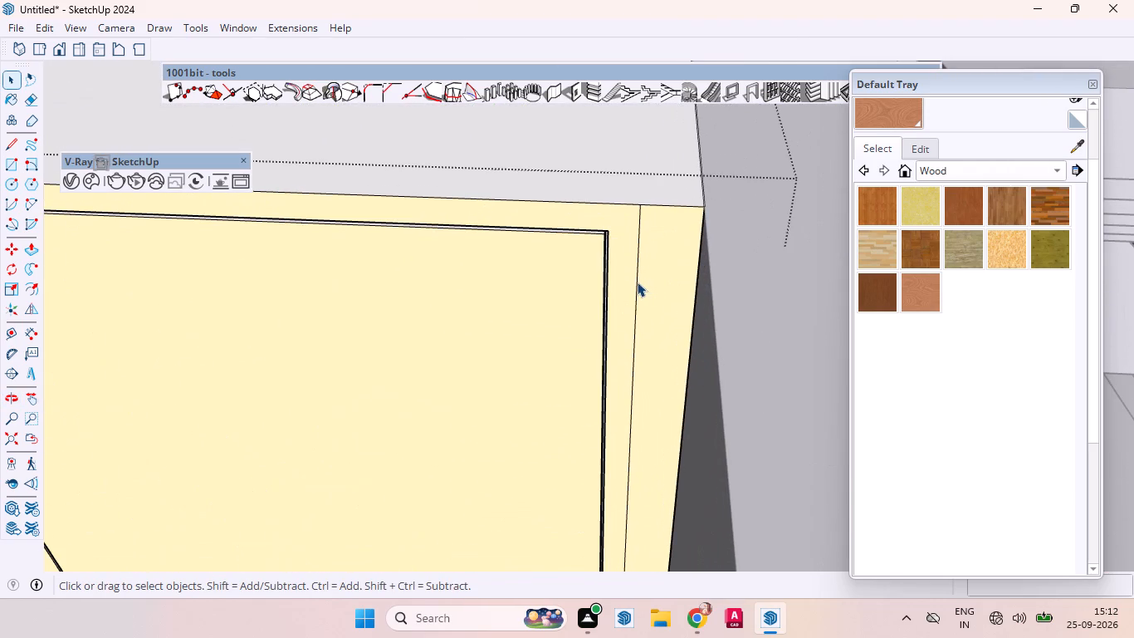
pyautogui.click(637, 282)
pyautogui.press('m')
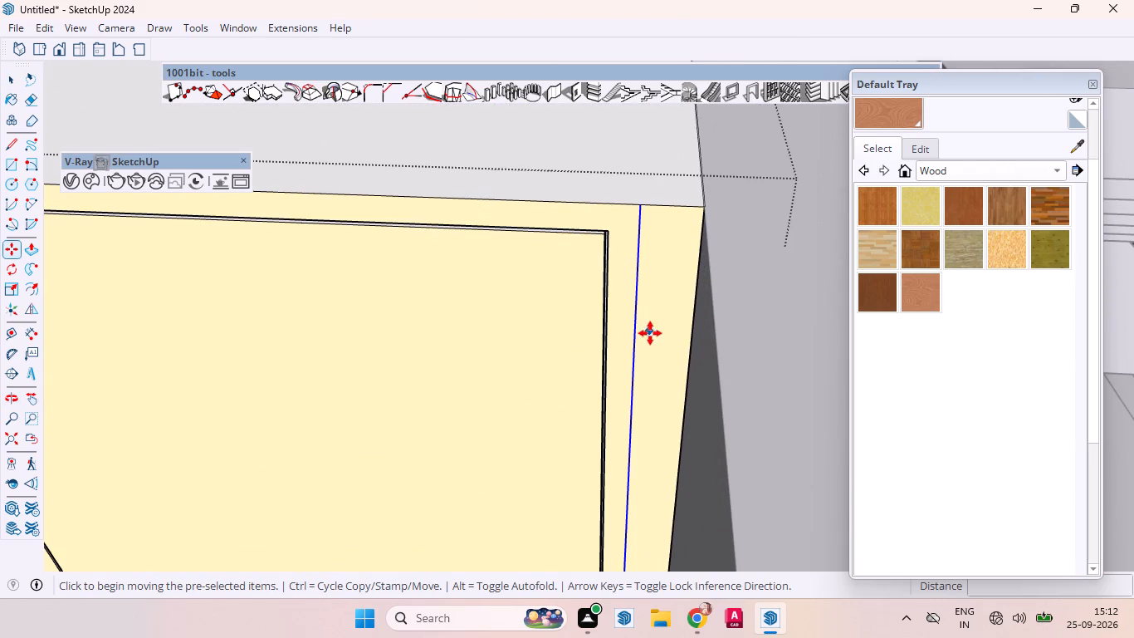
pyautogui.click(636, 342)
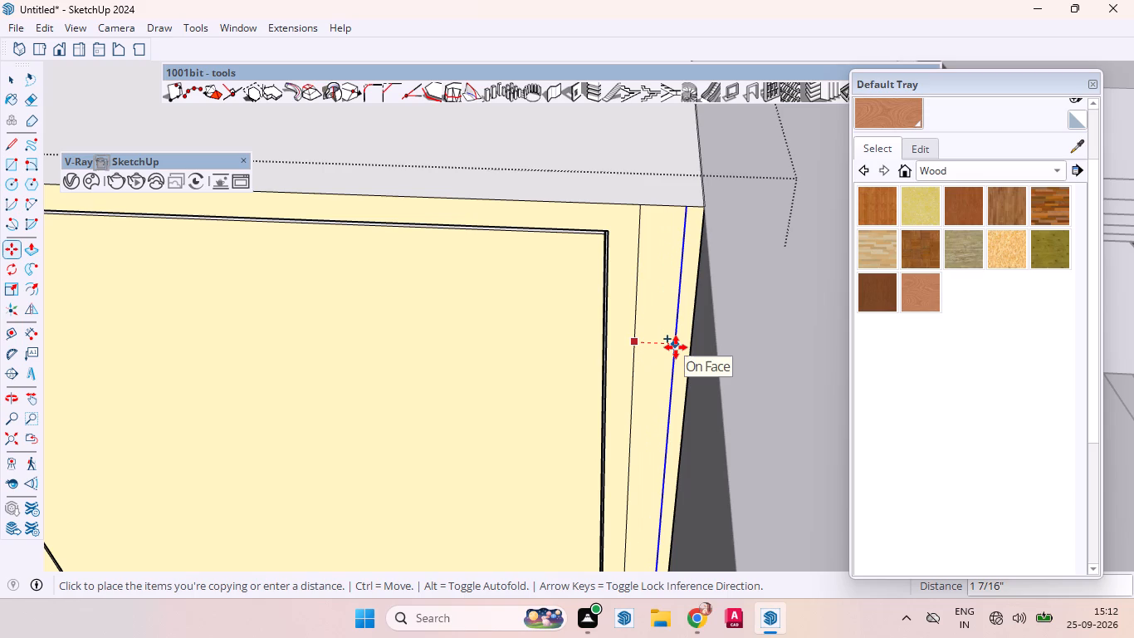
pyautogui.press('3')
pyautogui.press('m')
pyautogui.press('m')
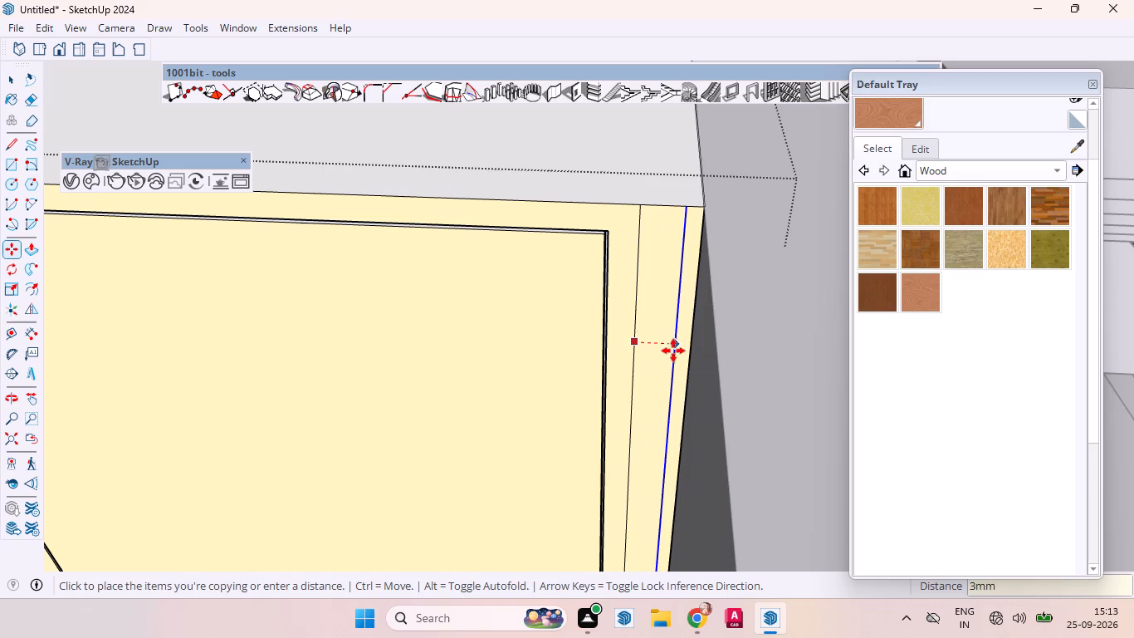
pyautogui.press('Return')
pyautogui.press('space')
# Recess the wide cabinet's thin frame strip by the same depth as the narrow cabinet's groove and close the cabinets' group.
pyautogui.scroll(17, 622, 233)
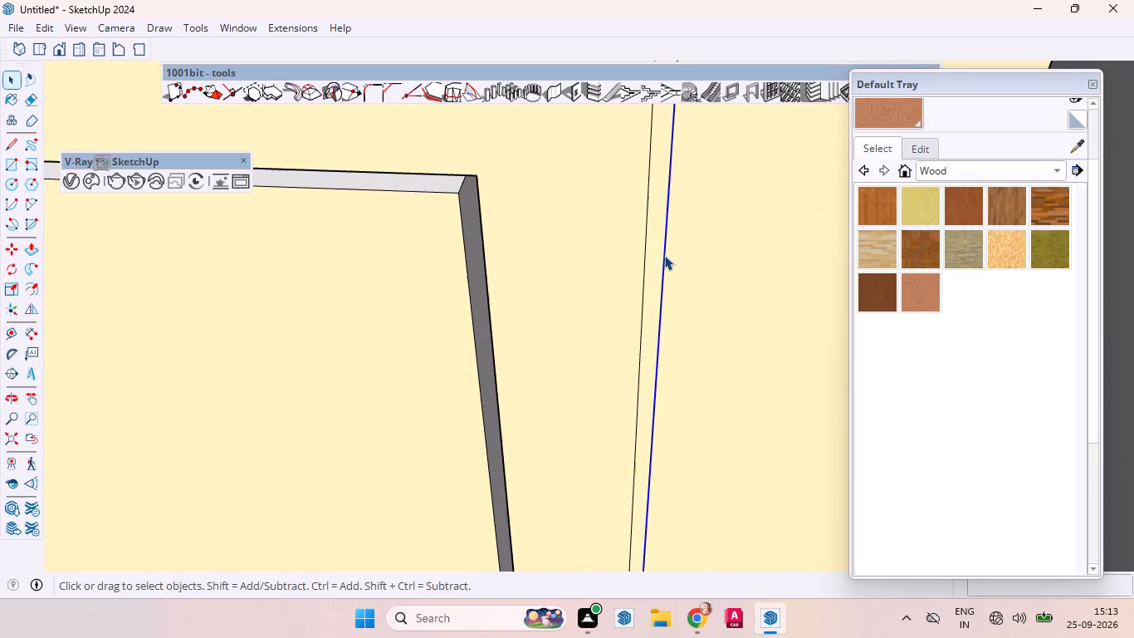
pyautogui.click(655, 248)
pyautogui.press('p')
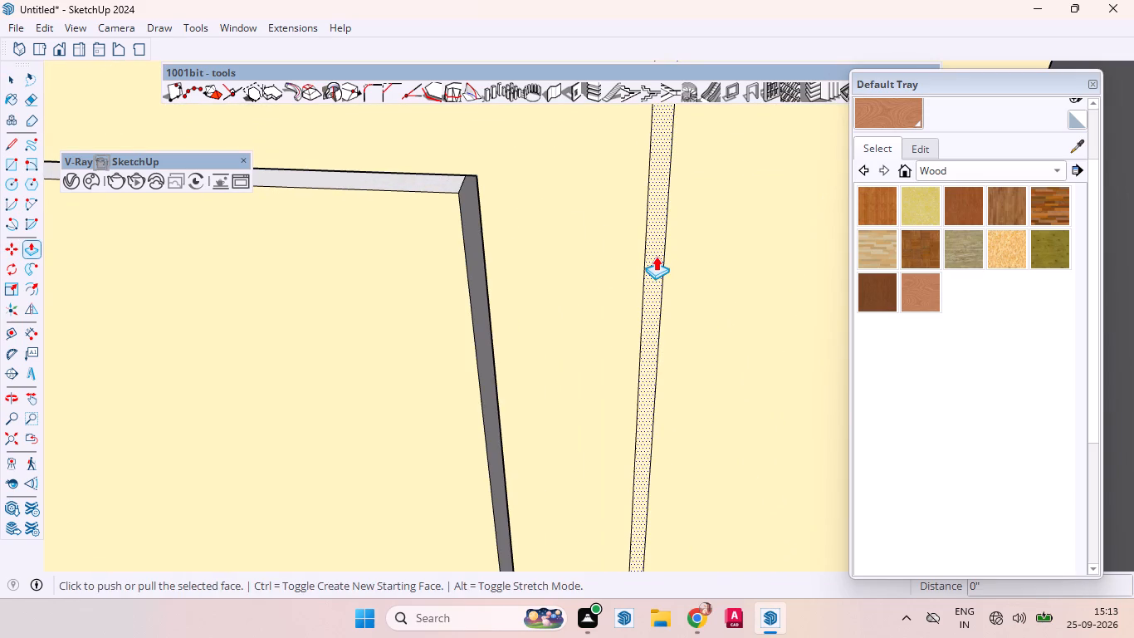
pyautogui.doubleClick(656, 256)
pyautogui.press('space')
pyautogui.scroll(-8, 636, 320)
pyautogui.scroll(1, 662, 310)
pyautogui.scroll(-7, 662, 310)
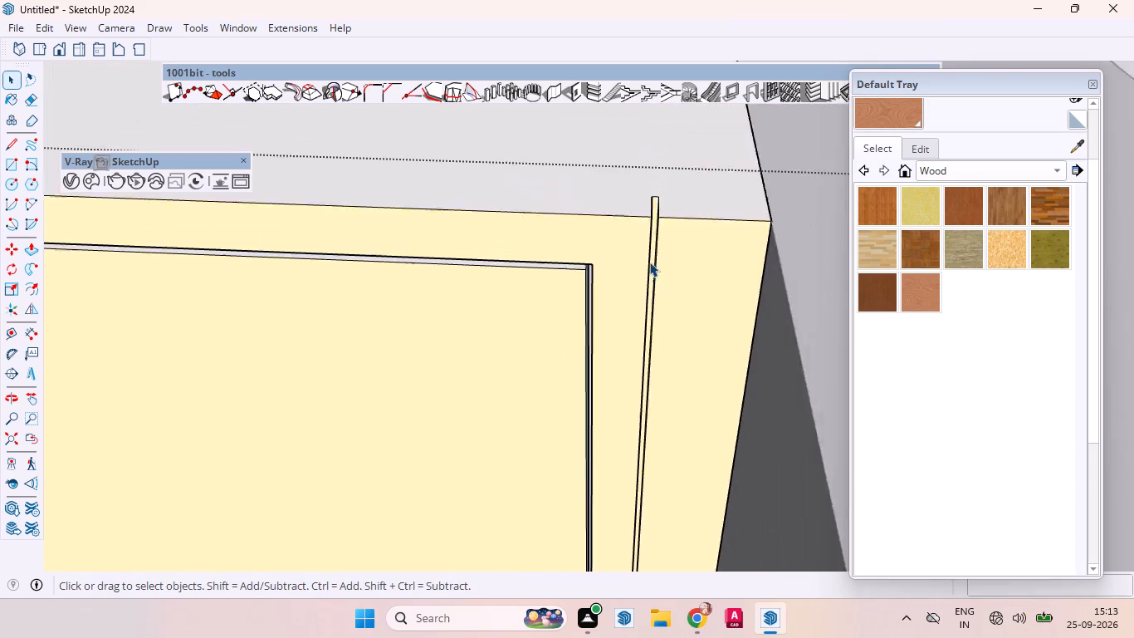
pyautogui.scroll(-20, 649, 262)
pyautogui.scroll(-5, 649, 262)
pyautogui.scroll(-3, 764, 195)
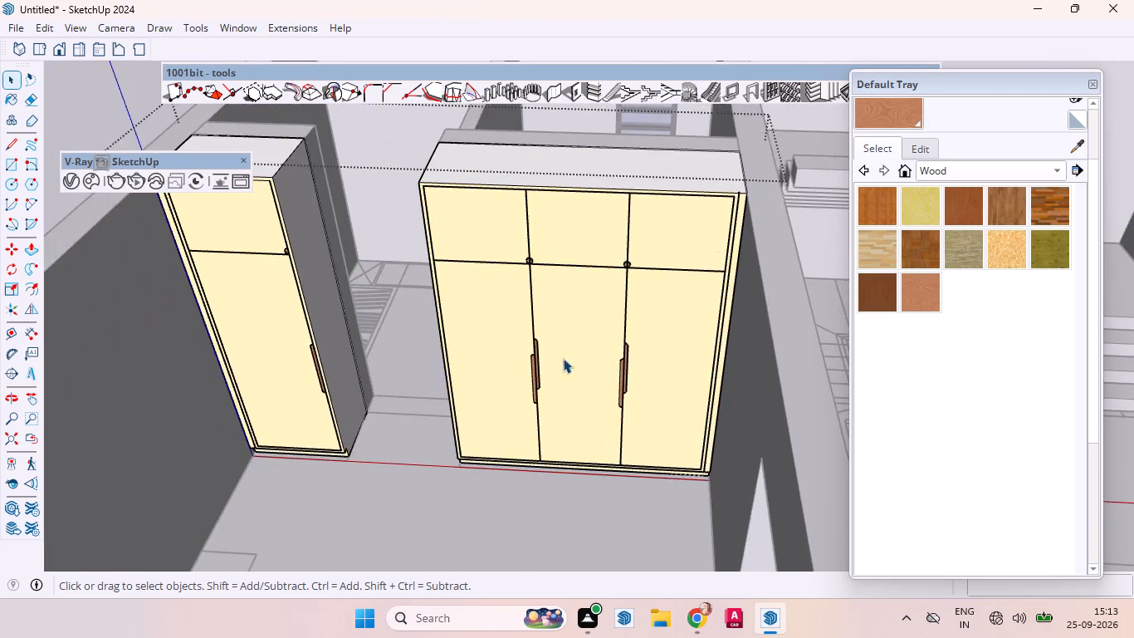
pyautogui.scroll(2, 521, 390)
pyautogui.moveTo(521, 393); pyautogui.dragTo(558, 368, button='middle')
pyautogui.scroll(-5, 551, 420)
pyautogui.scroll(1, 535, 444)
pyautogui.scroll(-4, 535, 444)
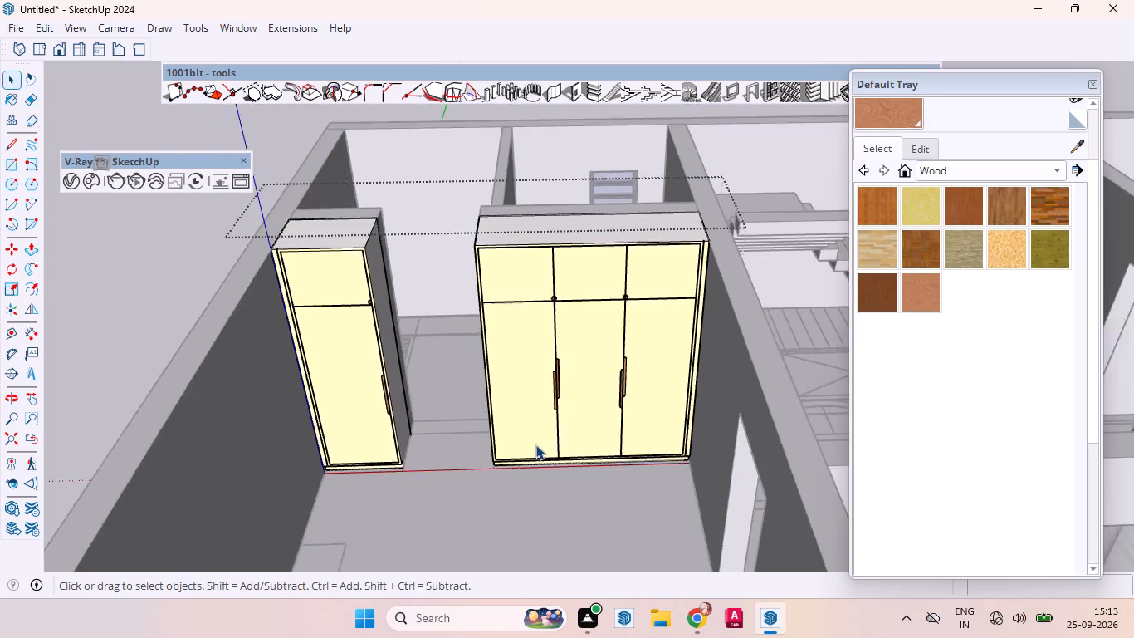
pyautogui.scroll(-2, 535, 444)
pyautogui.moveTo(531, 452); pyautogui.dragTo(499, 400, button='middle')
pyautogui.click(144, 258)
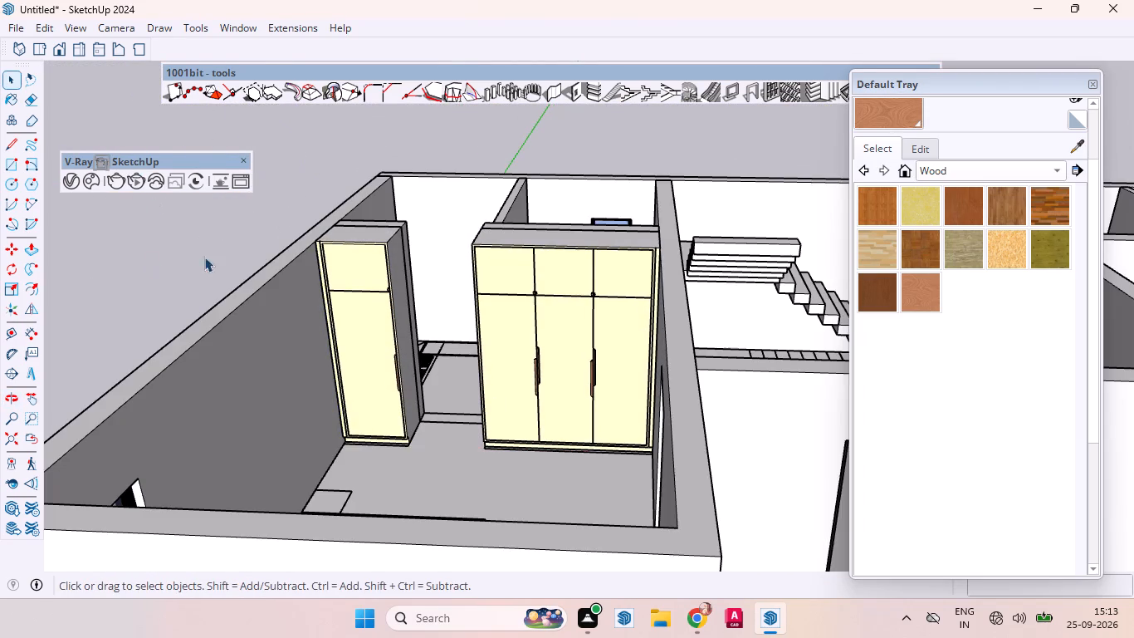
# Examine the grooved frames, shutters and handles of both cabinets from the front and slightly above.
pyautogui.scroll(2, 392, 302)
pyautogui.moveTo(429, 341); pyautogui.dragTo(494, 308, button='middle')
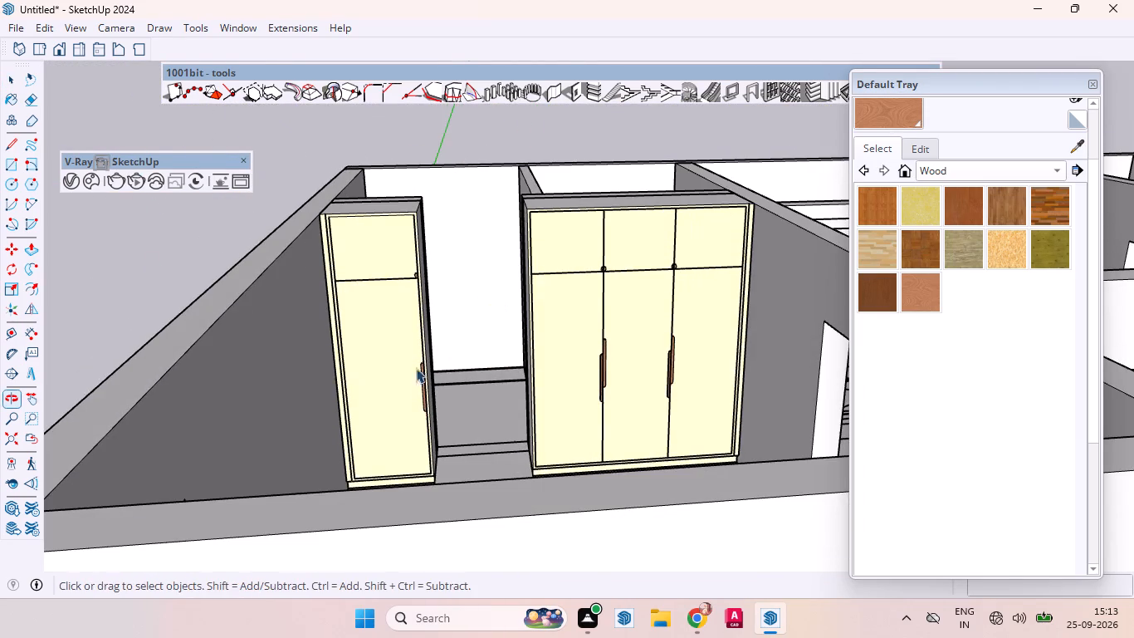
pyautogui.scroll(6, 412, 391)
pyautogui.moveTo(428, 392); pyautogui.dragTo(417, 415, button='middle')
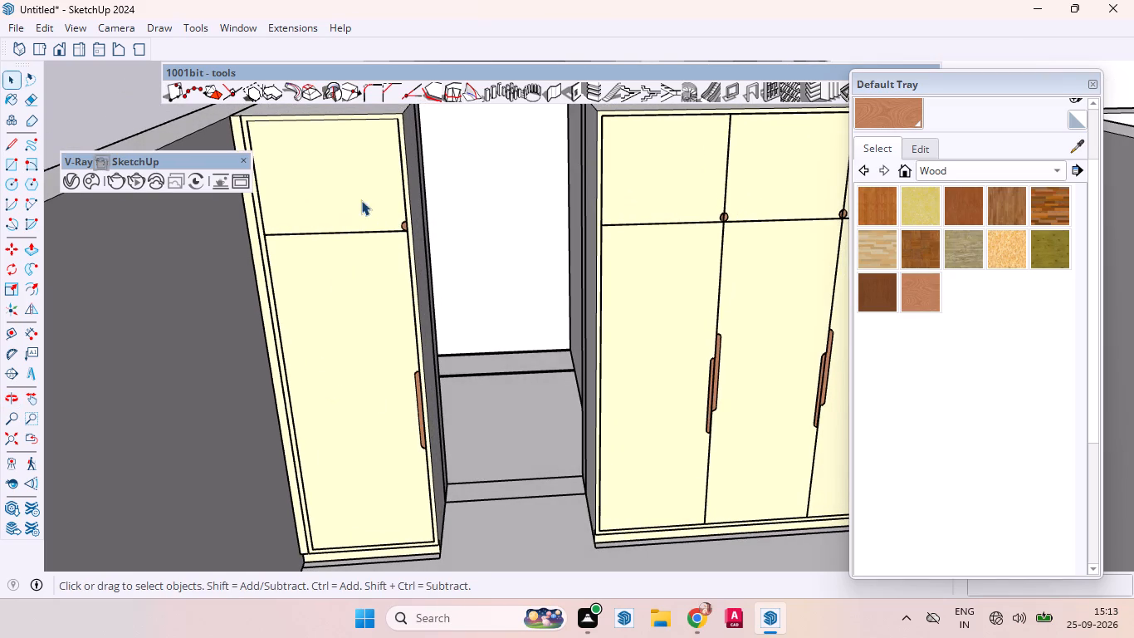
pyautogui.scroll(-3, 439, 301)
pyautogui.moveTo(452, 347); pyautogui.dragTo(427, 408, button='middle')
pyautogui.scroll(3, 421, 513)
pyautogui.scroll(-1, 420, 515)
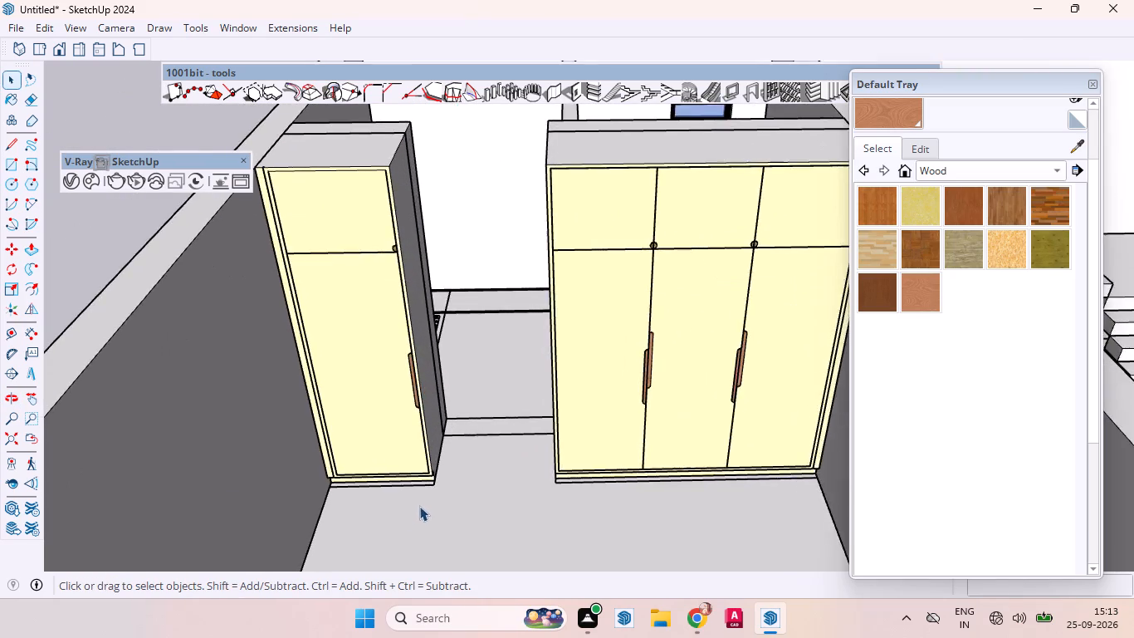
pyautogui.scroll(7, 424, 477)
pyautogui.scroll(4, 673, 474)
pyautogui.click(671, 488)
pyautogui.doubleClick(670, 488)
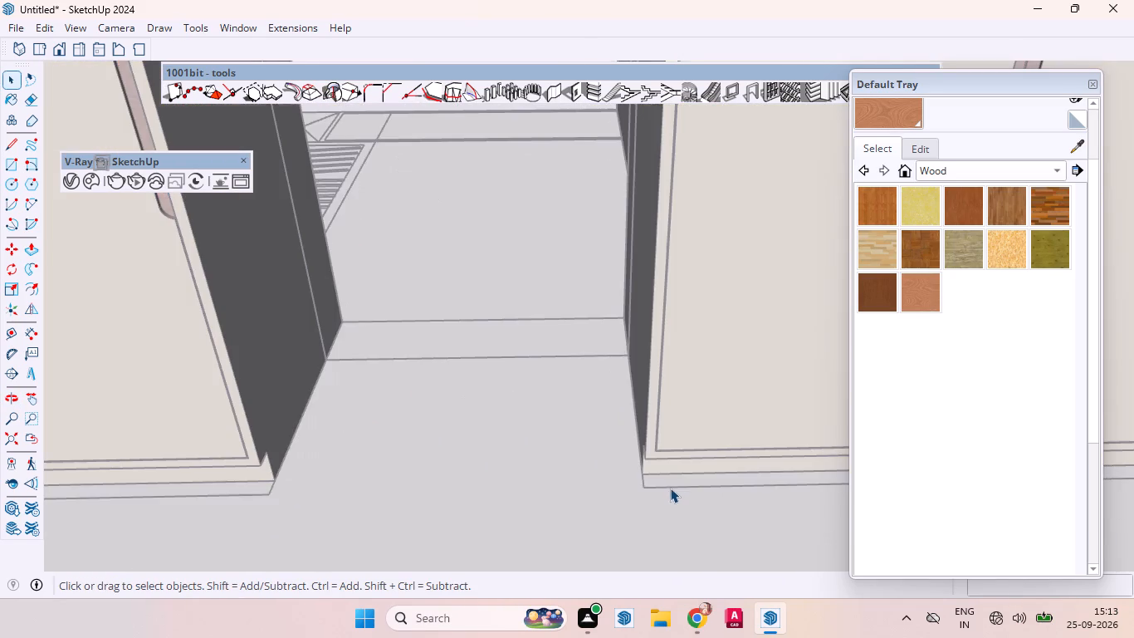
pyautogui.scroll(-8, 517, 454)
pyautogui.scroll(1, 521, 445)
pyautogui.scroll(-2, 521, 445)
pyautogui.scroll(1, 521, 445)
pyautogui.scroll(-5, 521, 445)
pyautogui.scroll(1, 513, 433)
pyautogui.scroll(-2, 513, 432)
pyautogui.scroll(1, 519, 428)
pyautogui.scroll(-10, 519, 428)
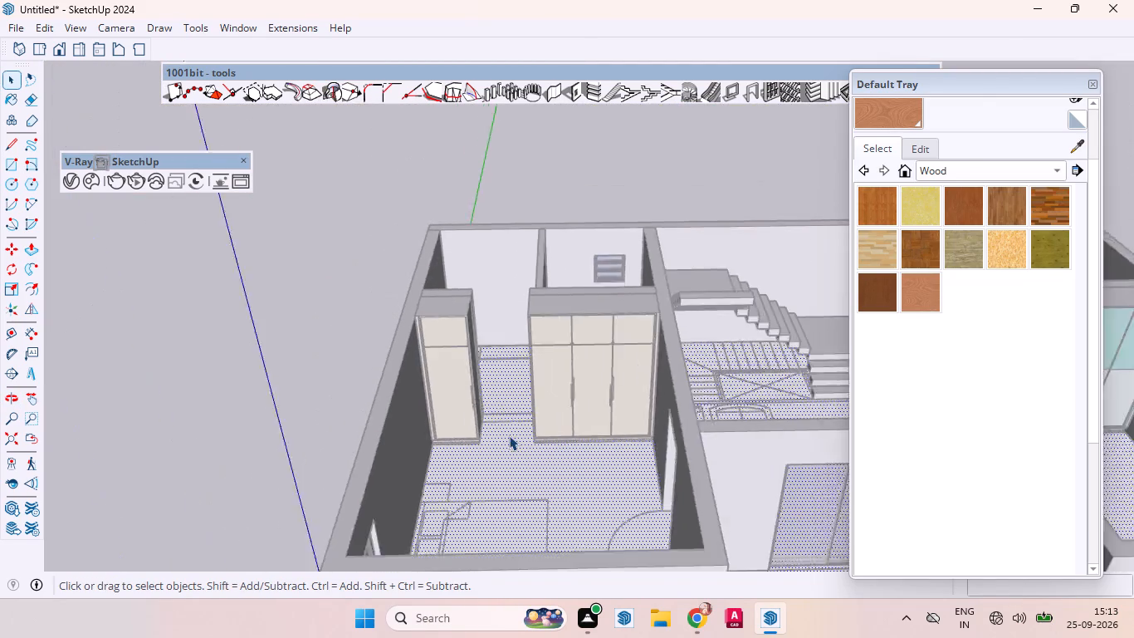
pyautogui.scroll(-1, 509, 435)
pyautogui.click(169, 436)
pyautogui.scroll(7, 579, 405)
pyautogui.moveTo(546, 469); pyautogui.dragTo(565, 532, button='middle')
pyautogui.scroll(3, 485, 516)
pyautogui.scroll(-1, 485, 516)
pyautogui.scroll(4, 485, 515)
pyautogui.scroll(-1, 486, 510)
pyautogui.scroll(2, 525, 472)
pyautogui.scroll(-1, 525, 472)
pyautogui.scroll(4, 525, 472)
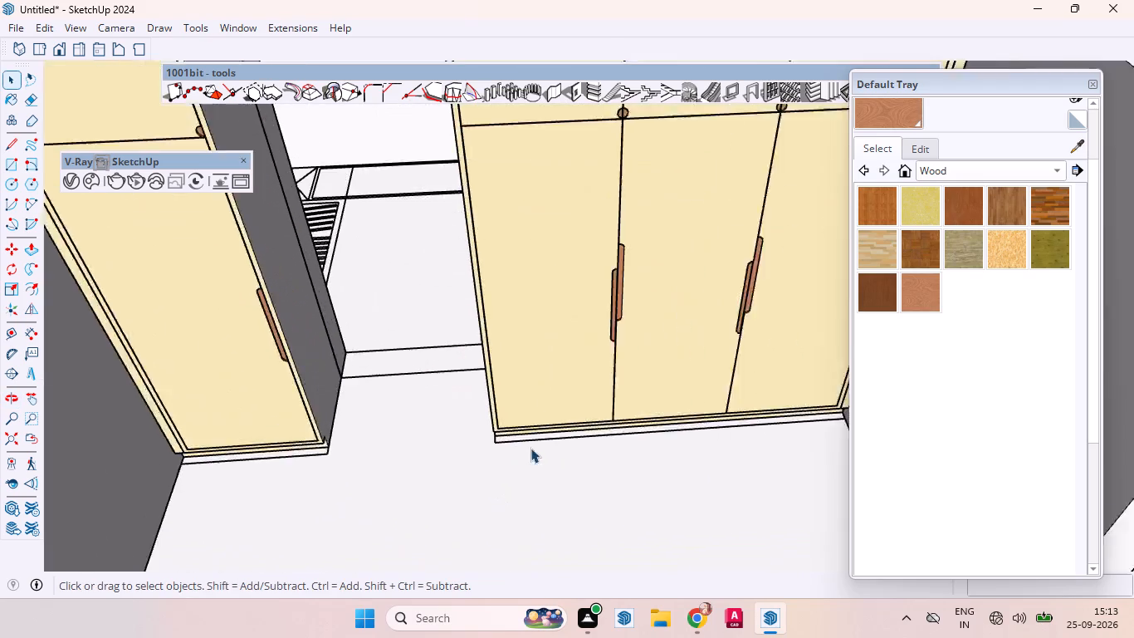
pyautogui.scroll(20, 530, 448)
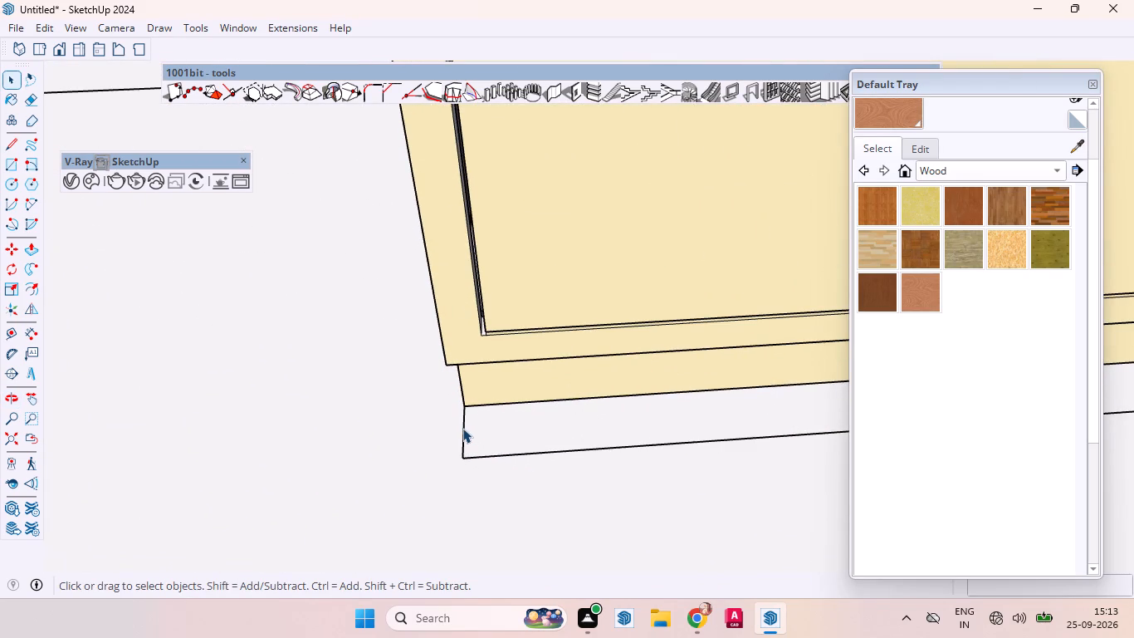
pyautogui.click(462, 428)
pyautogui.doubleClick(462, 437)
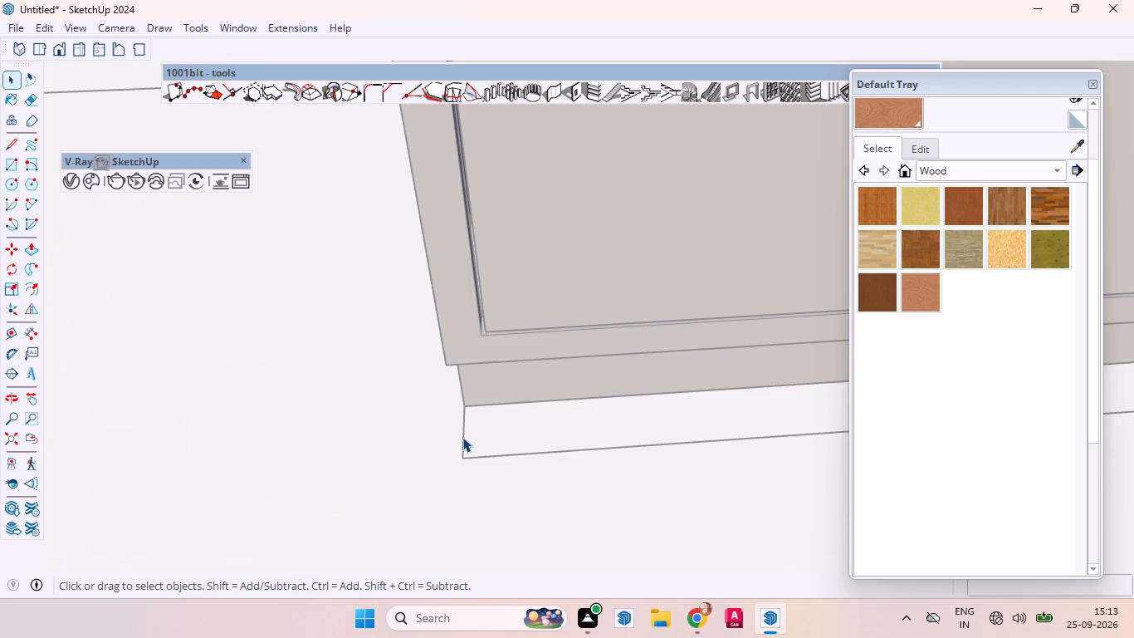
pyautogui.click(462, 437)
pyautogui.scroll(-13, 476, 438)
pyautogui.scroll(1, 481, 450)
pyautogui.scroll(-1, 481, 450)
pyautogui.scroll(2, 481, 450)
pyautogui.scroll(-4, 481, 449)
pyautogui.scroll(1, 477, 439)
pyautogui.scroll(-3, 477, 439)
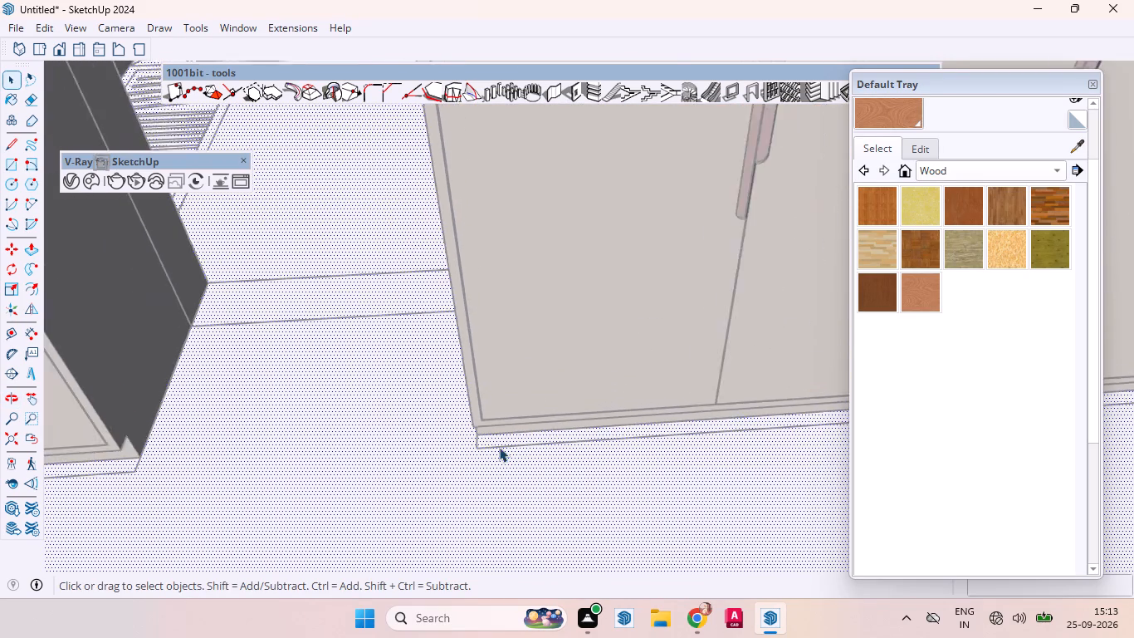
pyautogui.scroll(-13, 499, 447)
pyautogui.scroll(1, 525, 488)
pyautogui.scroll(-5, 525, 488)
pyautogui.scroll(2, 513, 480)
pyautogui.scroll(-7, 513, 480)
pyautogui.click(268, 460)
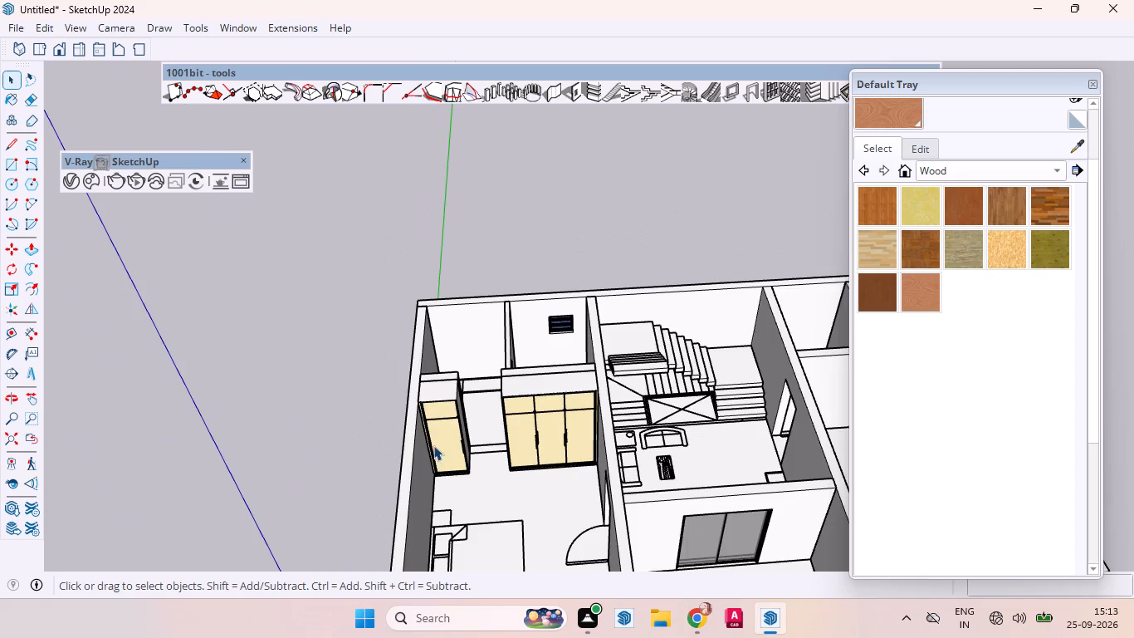
# Examine the two cabinets in the bedroom together with the neighbouring staircase area from an elevated angle.
pyautogui.scroll(5, 452, 444)
pyautogui.scroll(-1, 462, 443)
pyautogui.scroll(3, 464, 441)
pyautogui.scroll(-12, 457, 435)
pyautogui.scroll(6, 506, 456)
pyautogui.moveTo(529, 438); pyautogui.dragTo(432, 402, button='middle')
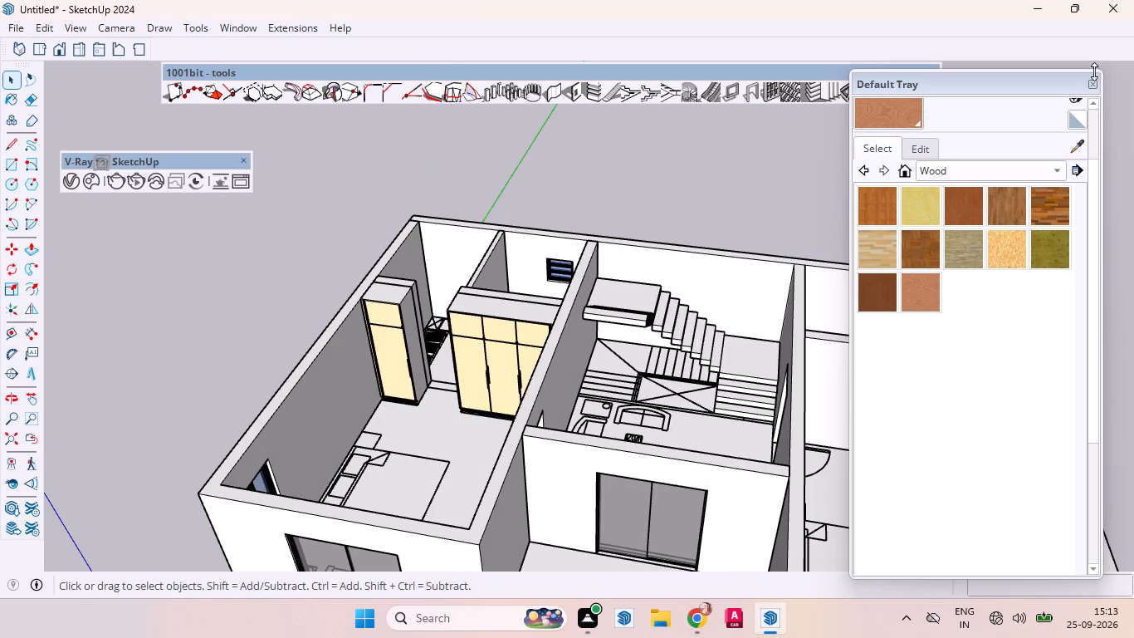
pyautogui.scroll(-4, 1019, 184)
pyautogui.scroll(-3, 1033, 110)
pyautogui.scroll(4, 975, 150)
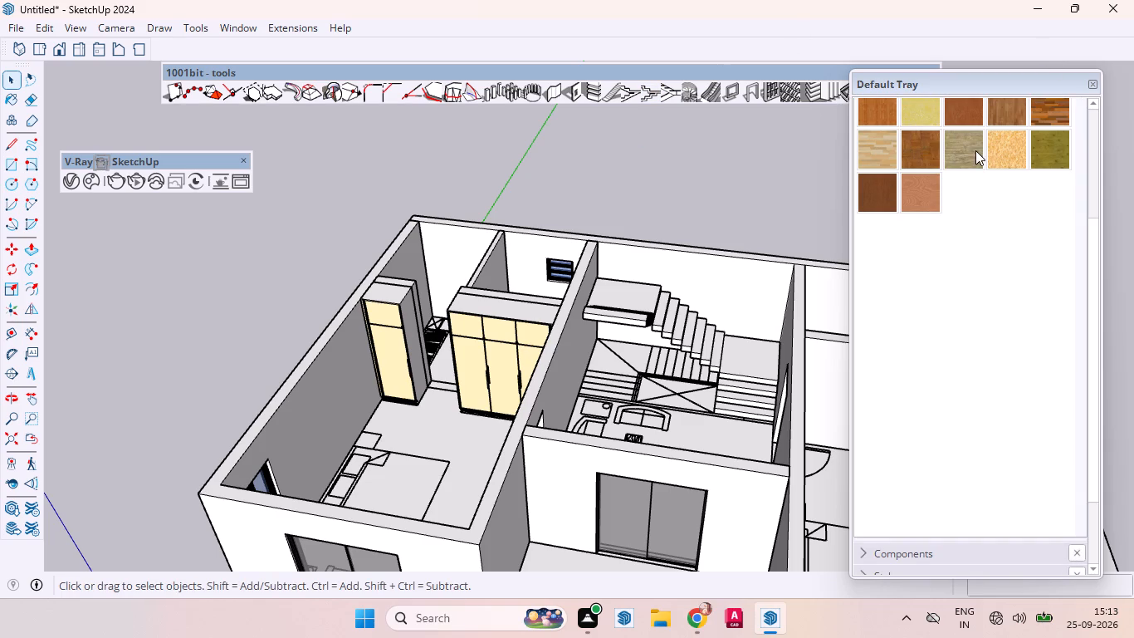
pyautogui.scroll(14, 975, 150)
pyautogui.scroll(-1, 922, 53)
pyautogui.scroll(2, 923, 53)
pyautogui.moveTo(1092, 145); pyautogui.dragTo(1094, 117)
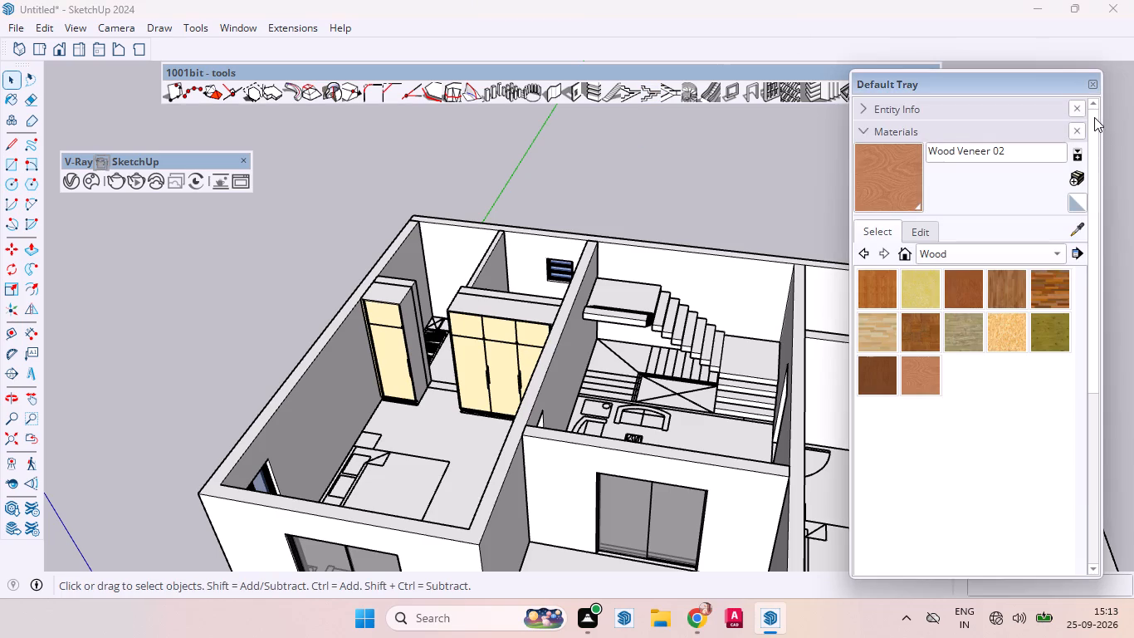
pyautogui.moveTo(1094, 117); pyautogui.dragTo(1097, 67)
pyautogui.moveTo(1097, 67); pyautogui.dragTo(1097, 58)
# Create a new empty group for the dressing area's first wardrobe, with nothing selected, and leave it open for editing.
pyautogui.scroll(-5, 672, 280)
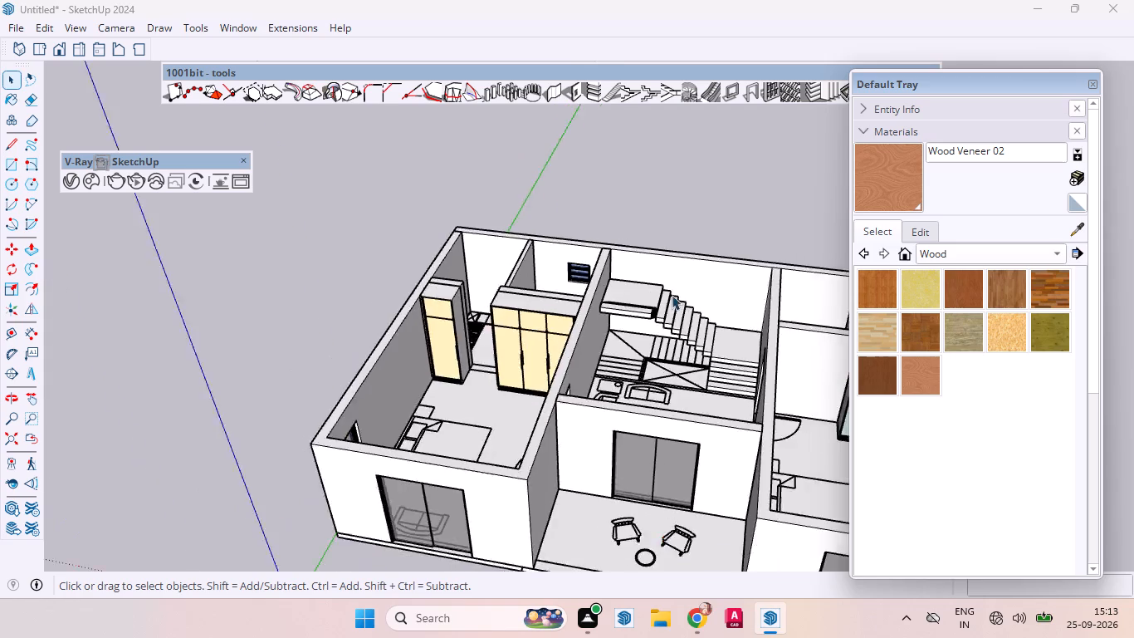
pyautogui.scroll(-2, 672, 295)
pyautogui.scroll(1, 672, 296)
pyautogui.scroll(-1, 672, 299)
pyautogui.moveTo(687, 267); pyautogui.dragTo(662, 310, button='middle')
pyautogui.scroll(-5, 681, 287)
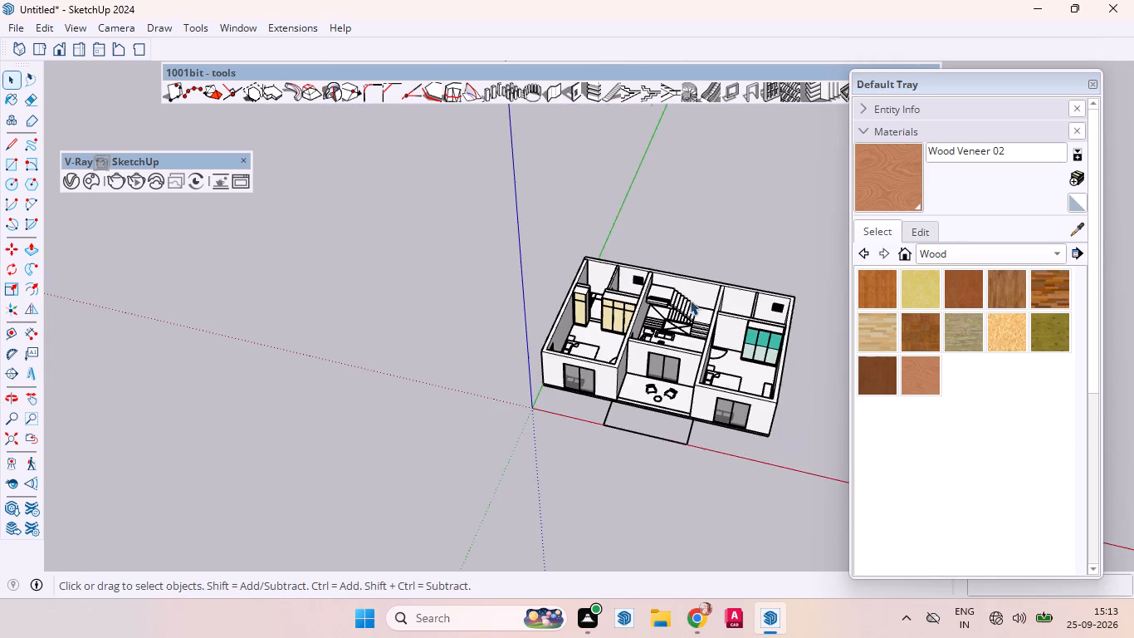
pyautogui.moveTo(710, 302); pyautogui.dragTo(688, 331, button='middle')
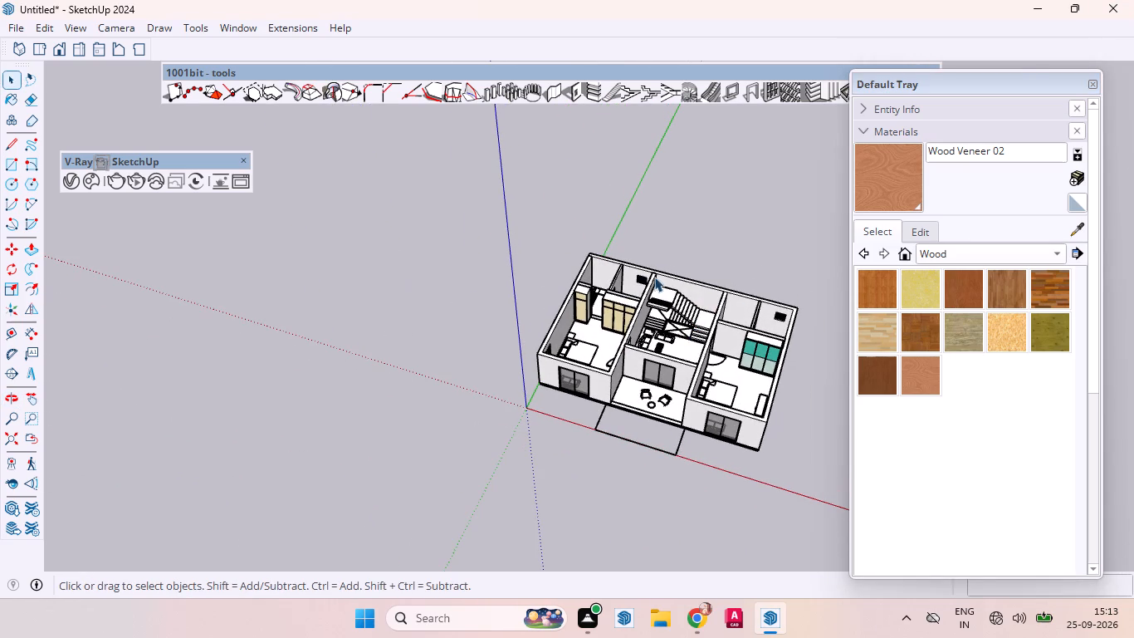
pyautogui.moveTo(654, 282); pyautogui.dragTo(282, 441, button='middle')
pyautogui.scroll(4, 595, 336)
pyautogui.scroll(-2, 675, 303)
pyautogui.scroll(3, 677, 302)
pyautogui.scroll(-1, 677, 301)
pyautogui.scroll(1, 663, 293)
pyautogui.scroll(-1, 663, 293)
pyautogui.scroll(15, 663, 293)
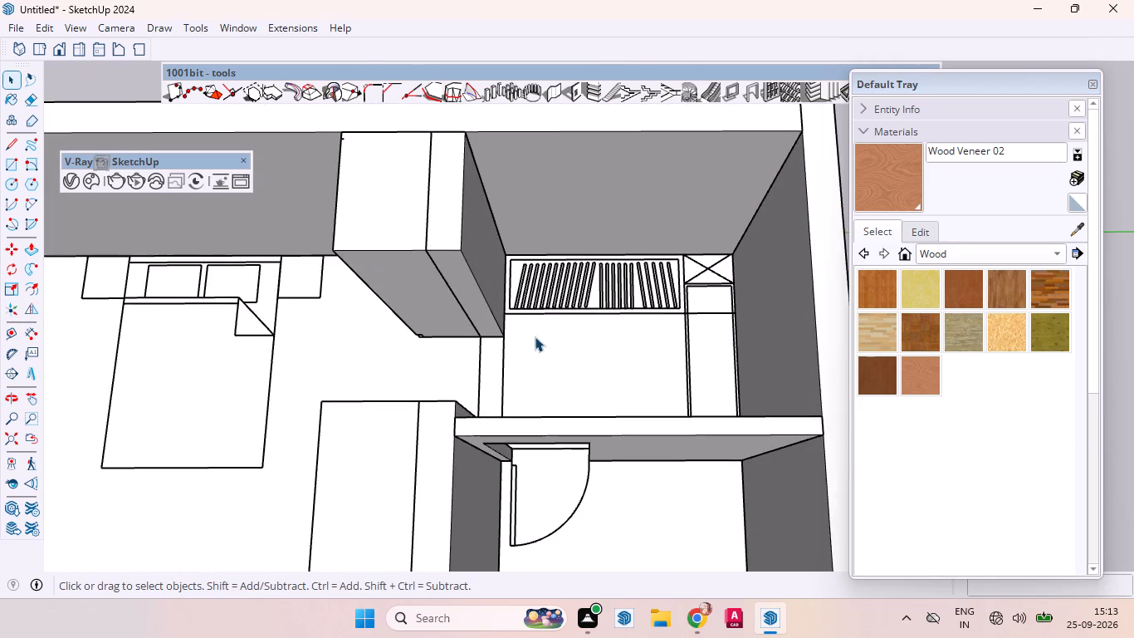
pyautogui.scroll(-8, 482, 339)
pyautogui.scroll(2, 472, 346)
pyautogui.scroll(-6, 472, 346)
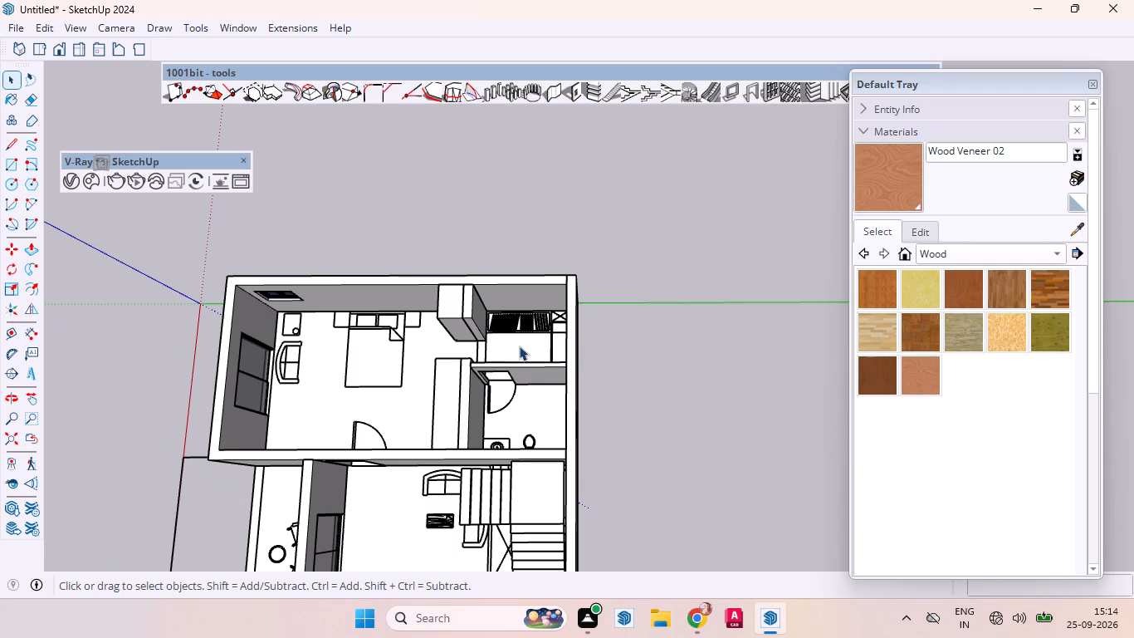
pyautogui.rightClick(635, 364)
pyautogui.click(645, 408)
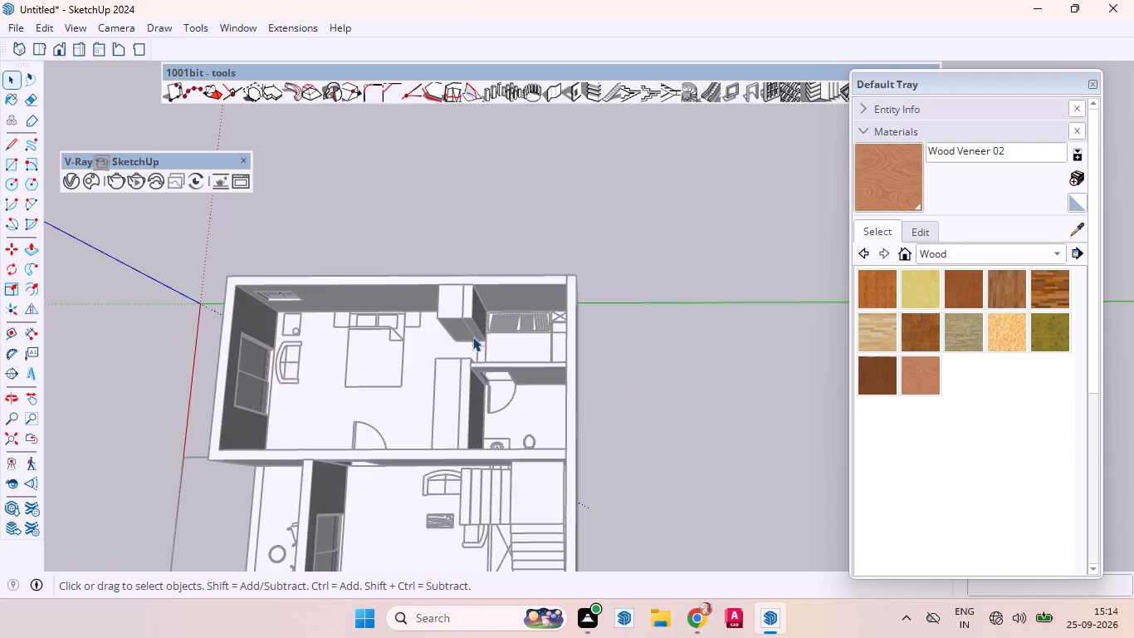
# Draw a rectangle about 5' 10 7/16" by 1' 11 15/16" over the hanging-clothes wardrobe outline in the dressing area.
pyautogui.scroll(20, 462, 330)
pyautogui.scroll(3, 462, 330)
pyautogui.scroll(-6, 455, 325)
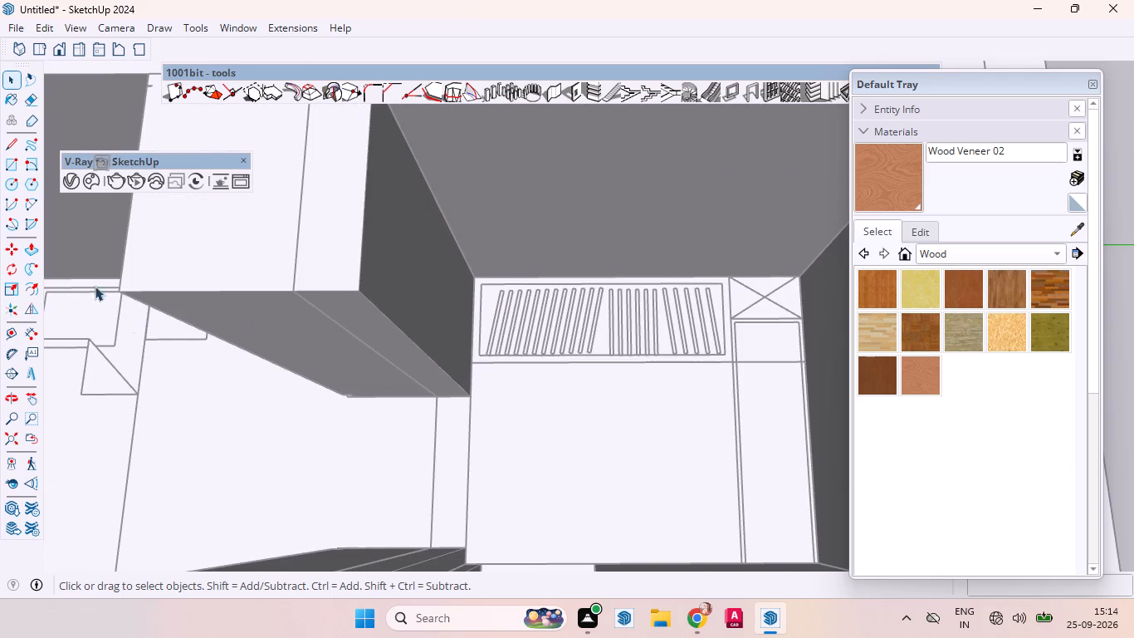
pyautogui.click(10, 164)
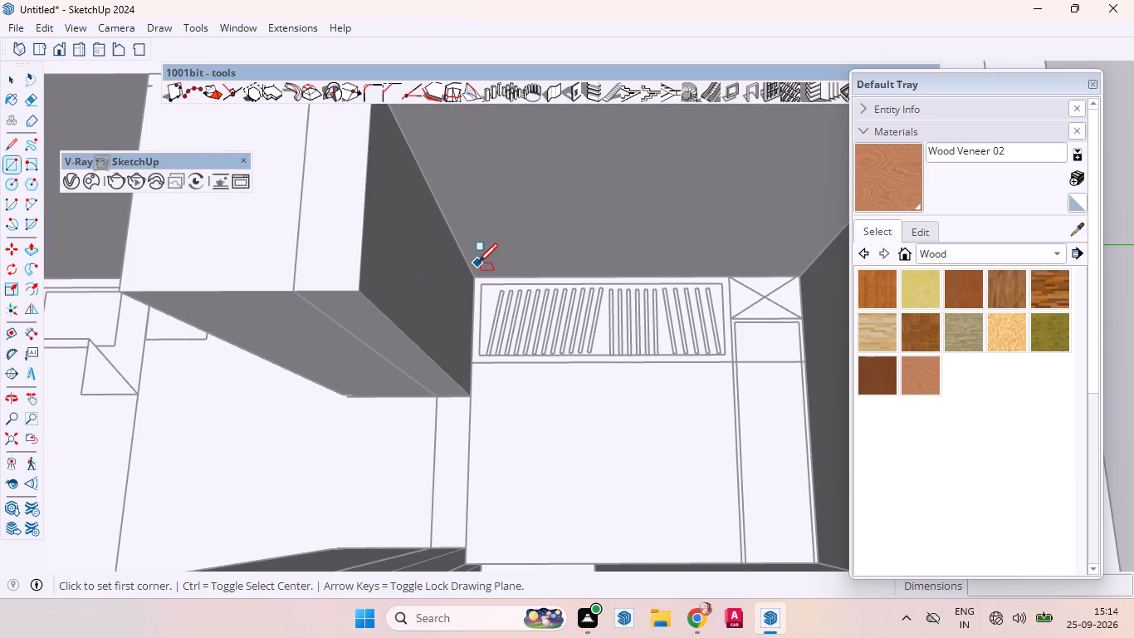
pyautogui.click(478, 277)
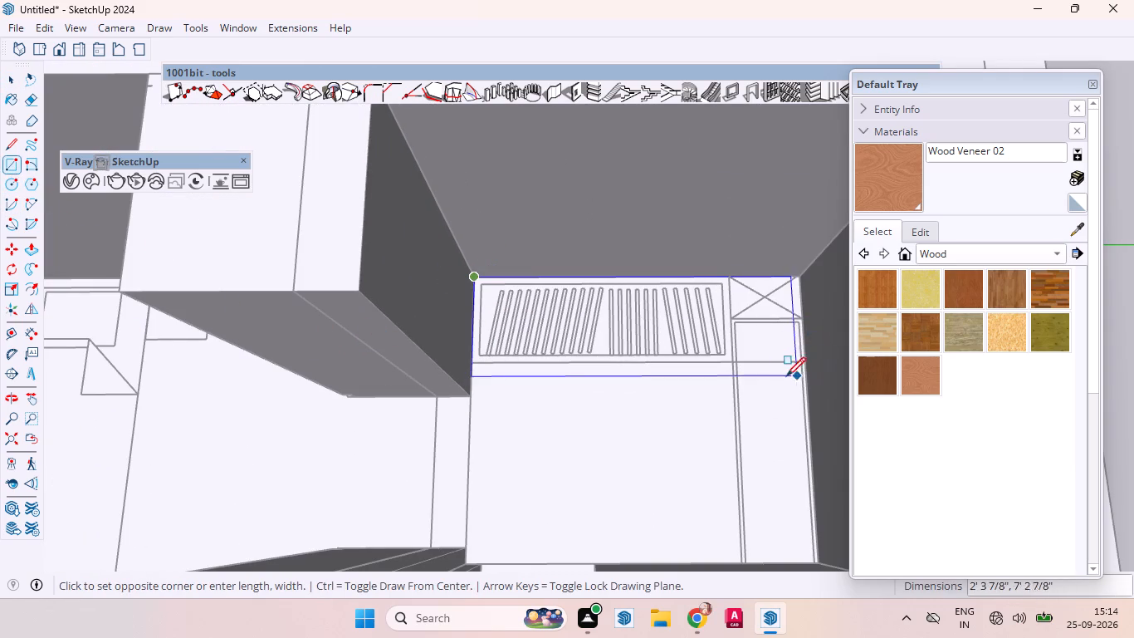
pyautogui.click(731, 361)
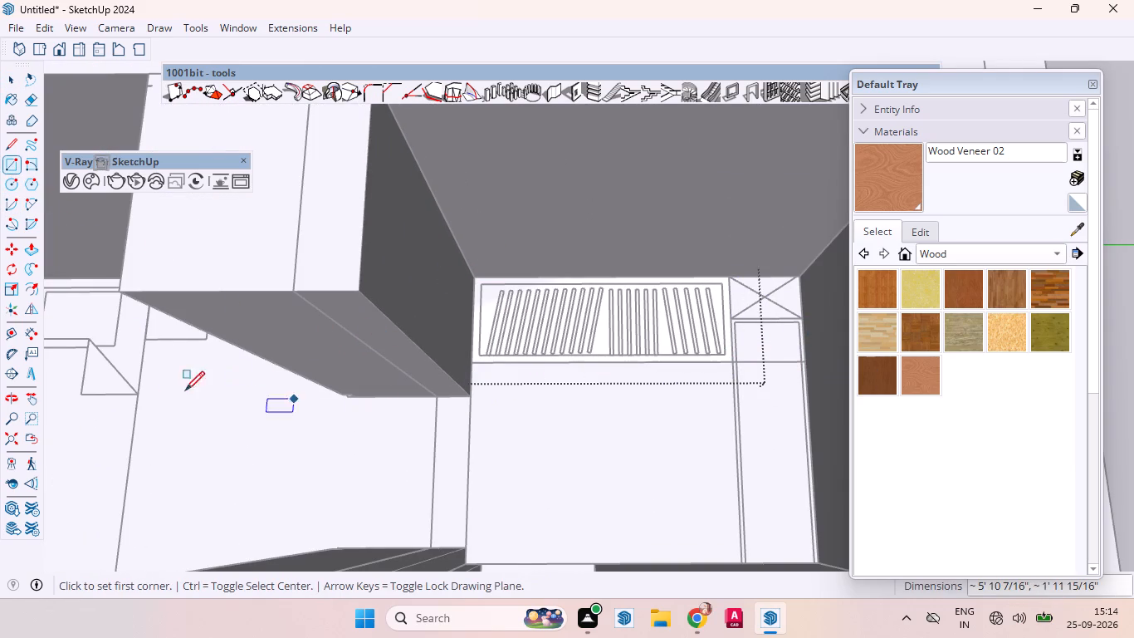
# Push/Pull the hanging wardrobe rectangle up 9' to the adjoining cabinet's top and close the group.
pyautogui.click(31, 248)
pyautogui.click(522, 313)
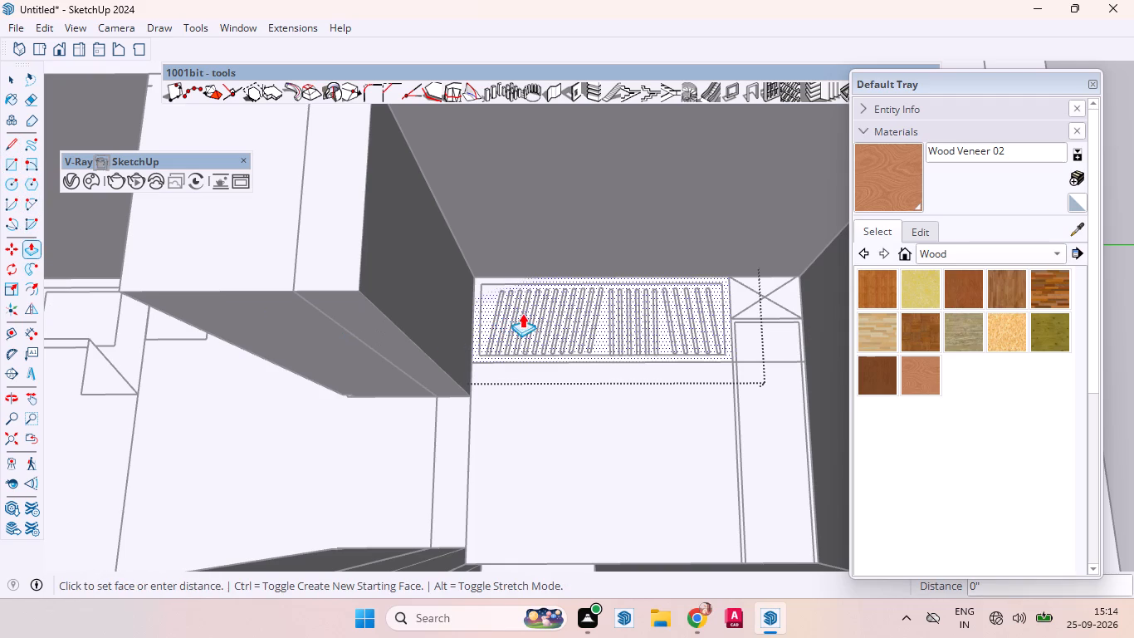
pyautogui.click(353, 254)
pyautogui.scroll(-10, 388, 306)
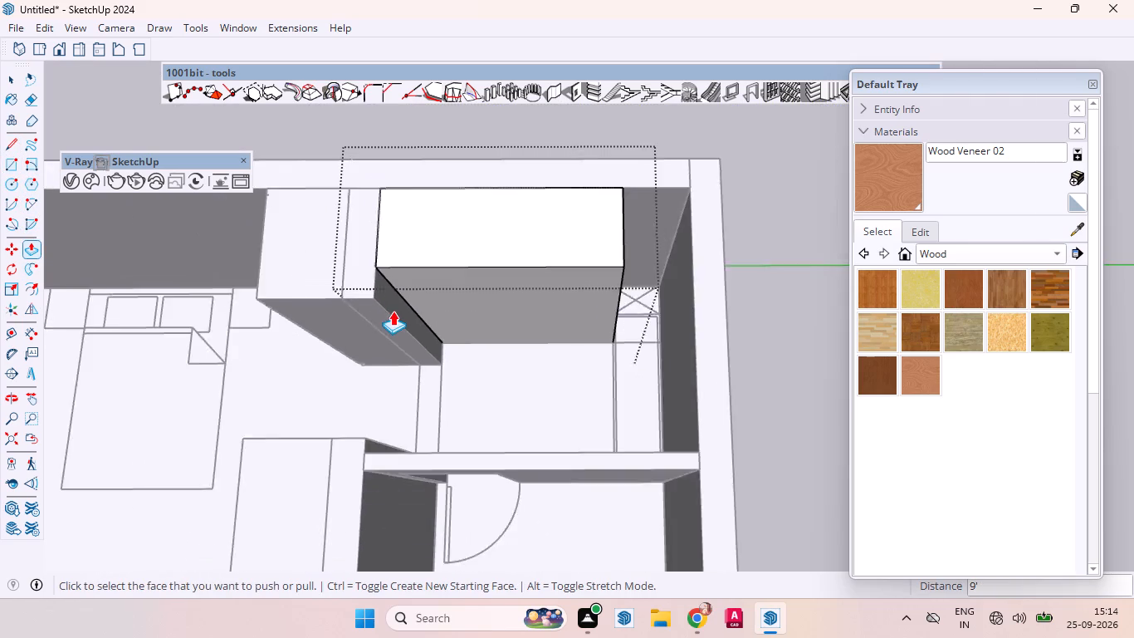
pyautogui.scroll(-12, 393, 311)
pyautogui.press('space')
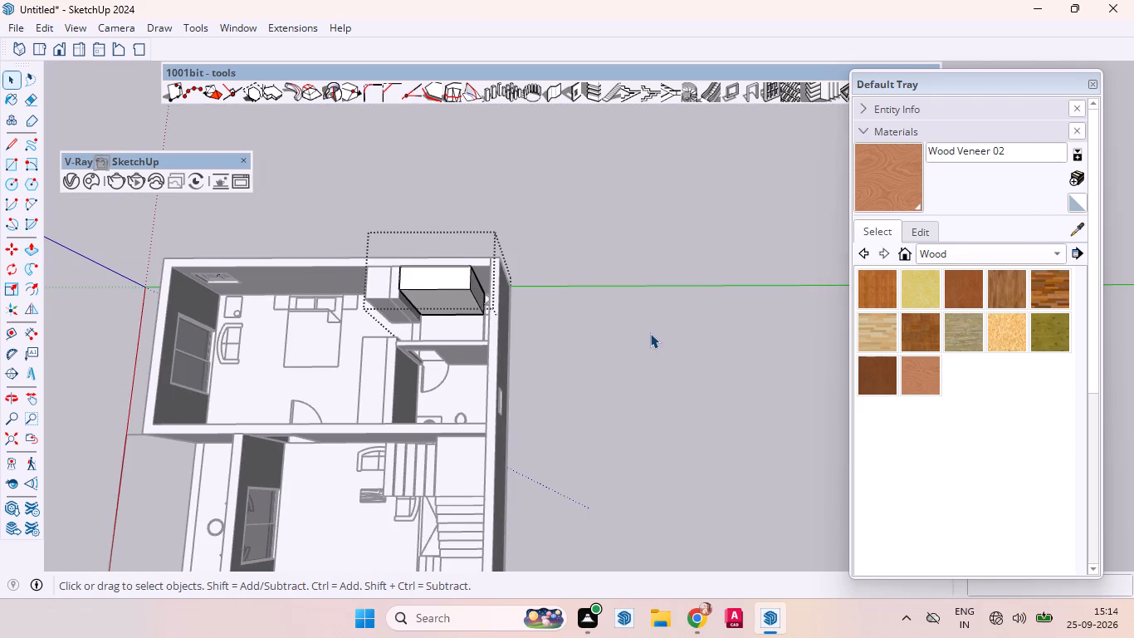
pyautogui.click(623, 419)
# Create another empty group for the dressing area's second wardrobe beside the end wall, leaving it open for editing.
pyautogui.scroll(1, 379, 250)
pyautogui.scroll(-2, 379, 250)
pyautogui.scroll(3, 379, 251)
pyautogui.scroll(-1, 381, 255)
pyautogui.scroll(5, 384, 259)
pyautogui.scroll(-3, 435, 307)
pyautogui.scroll(1, 435, 307)
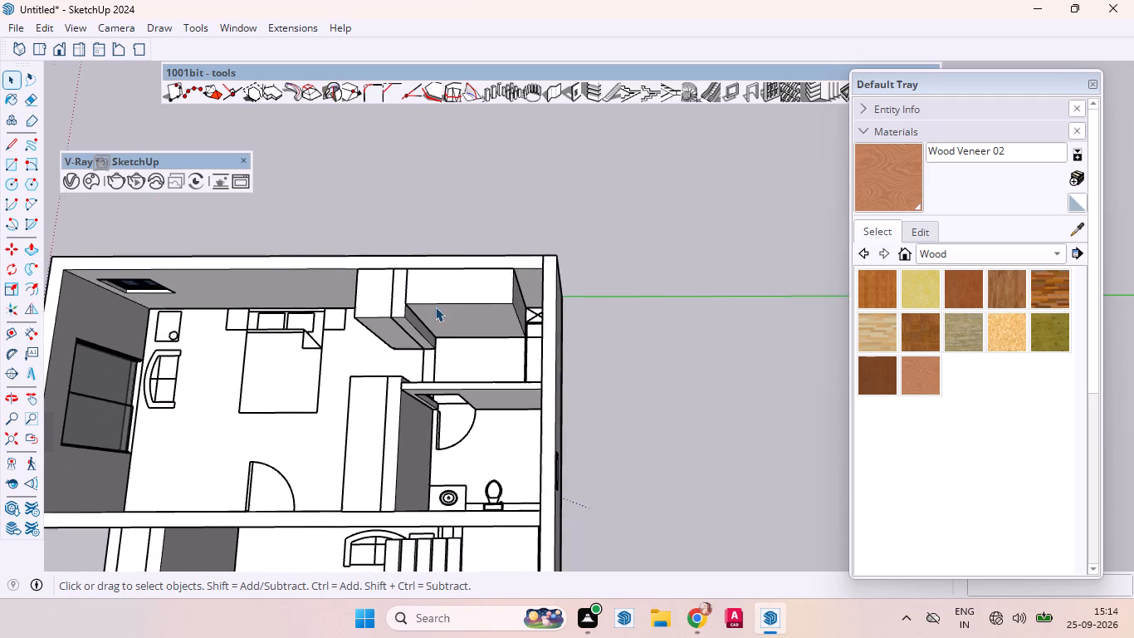
pyautogui.scroll(2, 435, 307)
pyautogui.moveTo(437, 307); pyautogui.dragTo(438, 203, button='middle')
pyautogui.scroll(9, 456, 307)
pyautogui.moveTo(457, 330); pyautogui.dragTo(477, 367, button='middle')
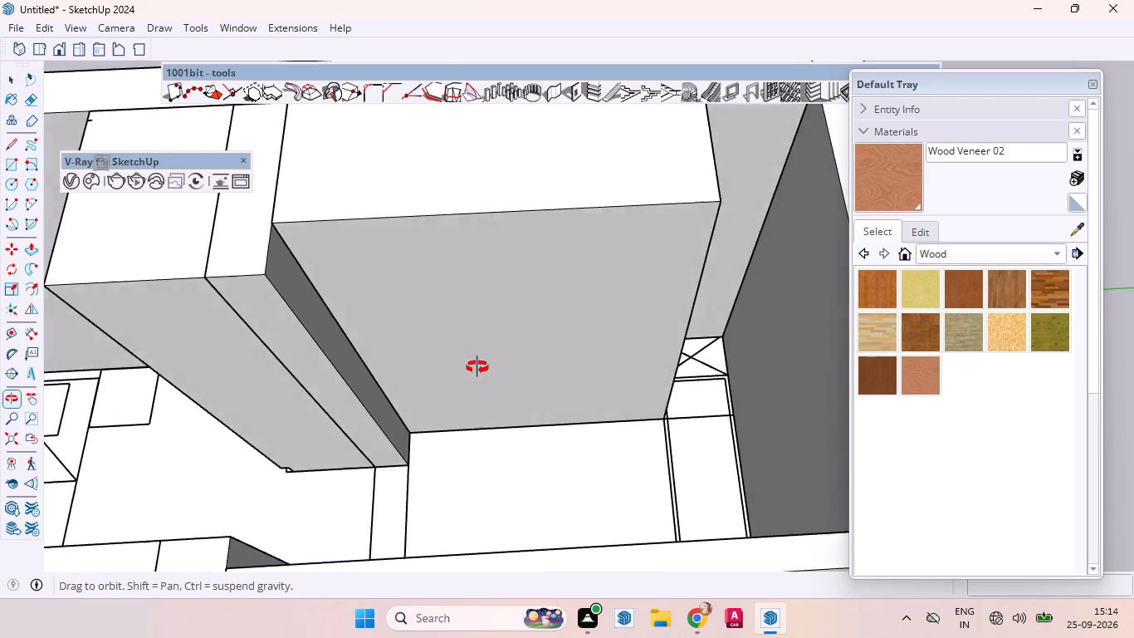
pyautogui.moveTo(477, 367); pyautogui.dragTo(491, 399, button='middle')
pyautogui.scroll(-9, 466, 319)
pyautogui.scroll(5, 540, 309)
pyautogui.moveTo(626, 303); pyautogui.dragTo(626, 310, button='middle')
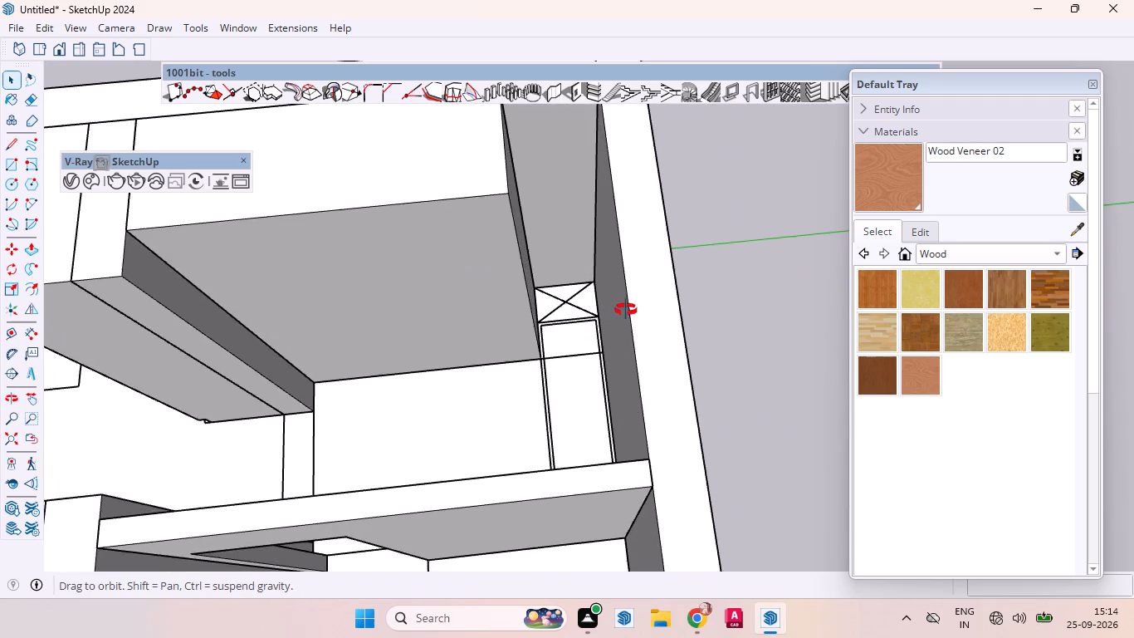
pyautogui.moveTo(626, 310); pyautogui.dragTo(633, 355, button='middle')
pyautogui.scroll(-10, 460, 244)
pyautogui.rightClick(667, 283)
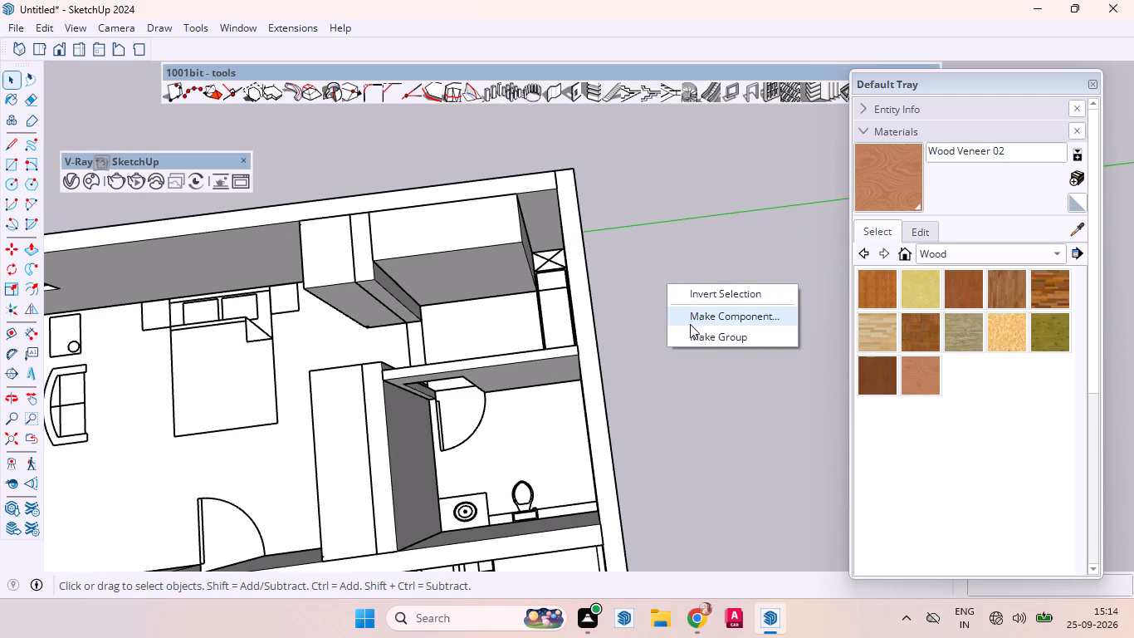
pyautogui.click(693, 335)
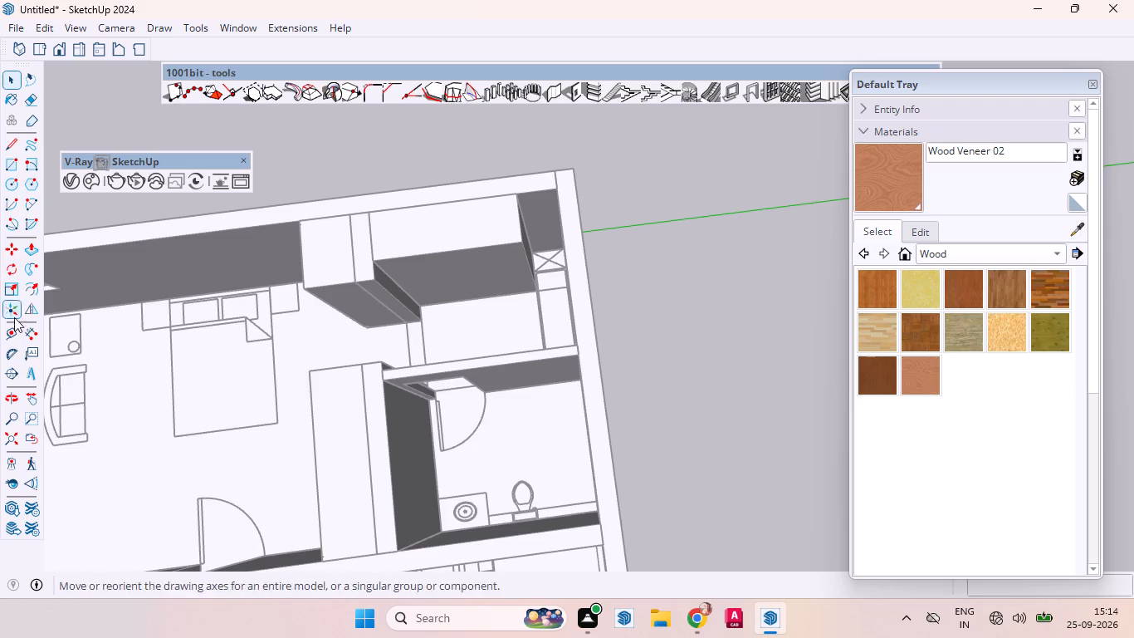
# Draw a rectangle about 5' 4" by 1' 7 9/16" over the end-wall wardrobe strip, from the crossed corner square to the bathroom partition.
pyautogui.click(9, 166)
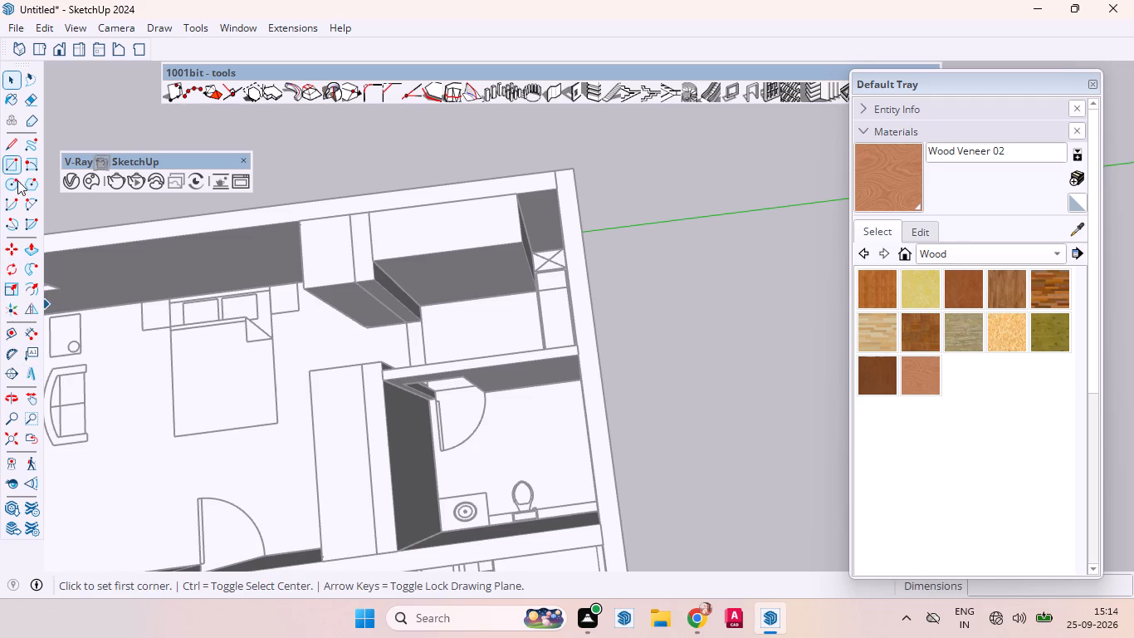
pyautogui.scroll(4, 586, 271)
pyautogui.scroll(-2, 584, 270)
pyautogui.scroll(14, 584, 268)
pyautogui.scroll(-3, 536, 249)
pyautogui.scroll(3, 536, 249)
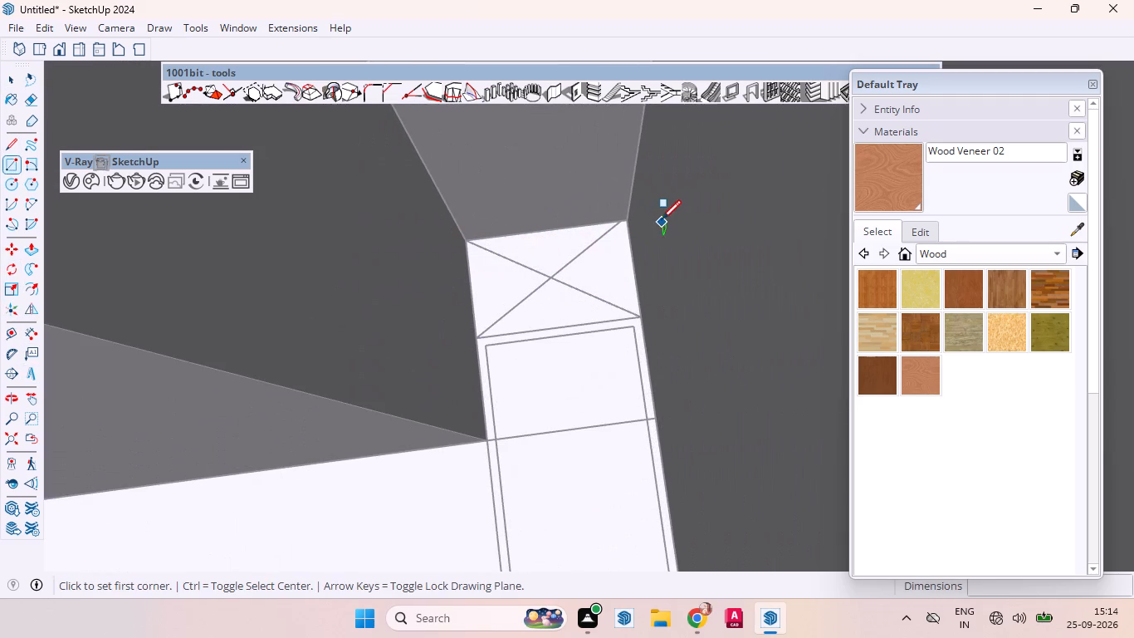
pyautogui.click(635, 319)
pyautogui.scroll(-6, 410, 303)
pyautogui.scroll(1, 436, 288)
pyautogui.scroll(-7, 443, 284)
pyautogui.scroll(-2, 497, 378)
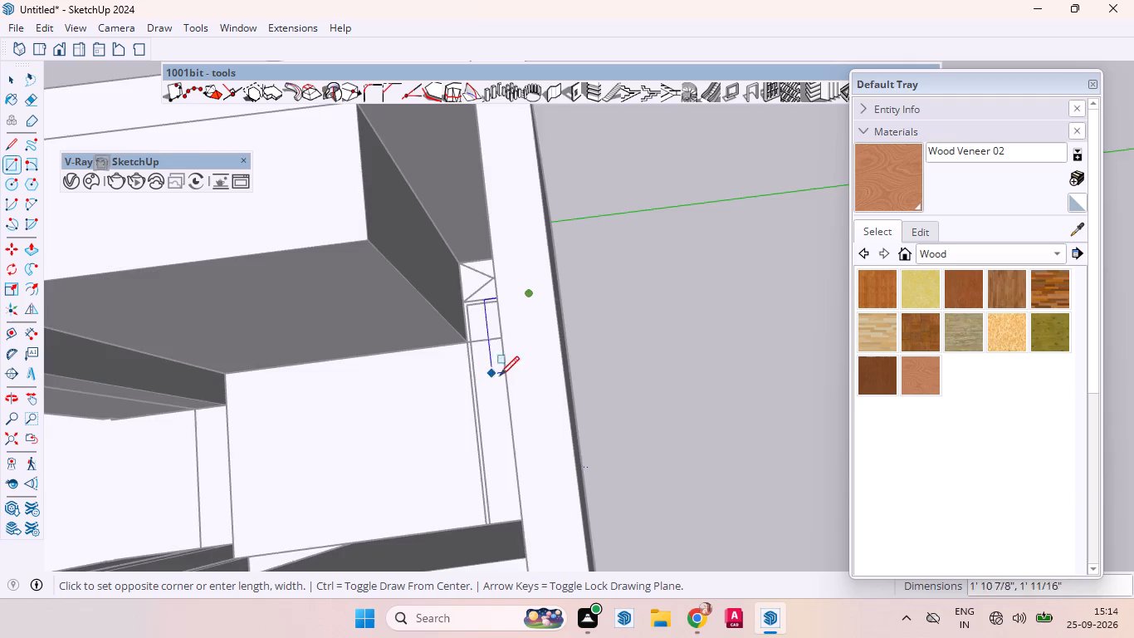
pyautogui.scroll(-4, 500, 375)
pyautogui.scroll(-6, 531, 296)
pyautogui.scroll(8, 530, 375)
pyautogui.scroll(-1, 465, 404)
pyautogui.scroll(8, 465, 407)
pyautogui.scroll(-1, 506, 409)
pyautogui.scroll(2, 506, 409)
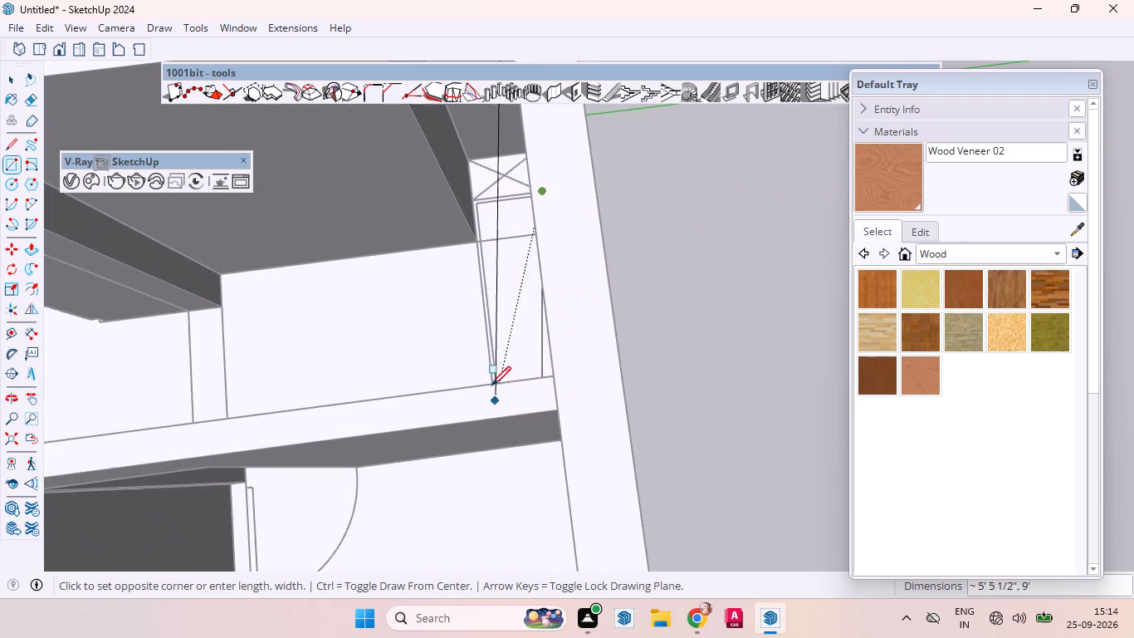
pyautogui.scroll(2, 491, 385)
pyautogui.scroll(-1, 489, 380)
pyautogui.scroll(1, 489, 380)
pyautogui.scroll(-1, 489, 380)
pyautogui.scroll(10, 489, 380)
pyautogui.scroll(-1, 488, 374)
pyautogui.scroll(7, 488, 374)
pyautogui.scroll(-5, 504, 398)
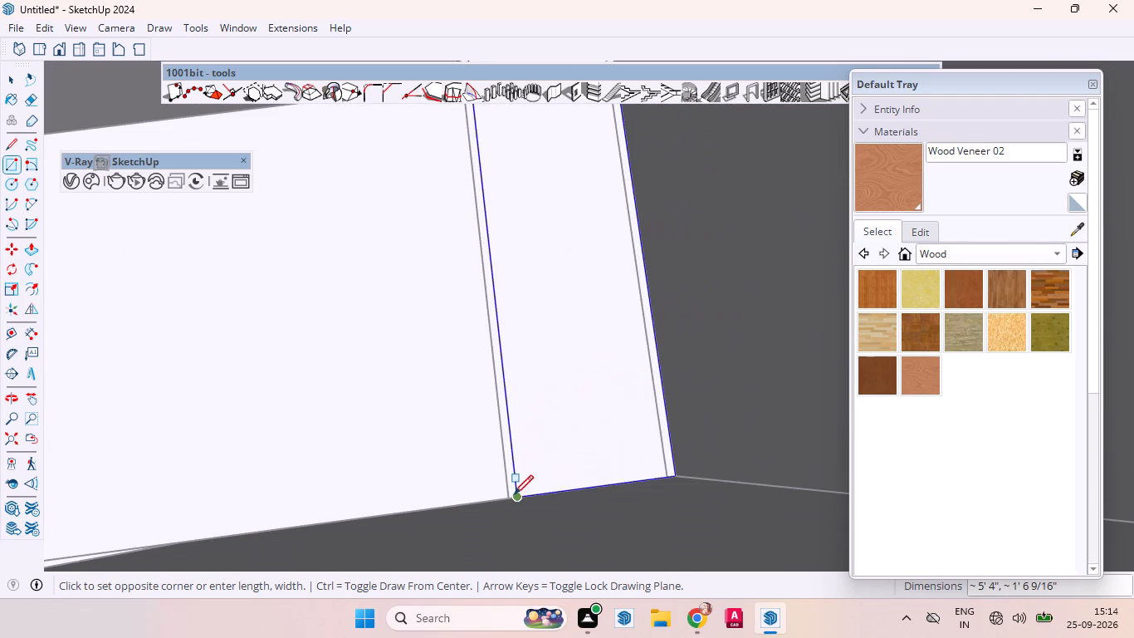
pyautogui.click(507, 497)
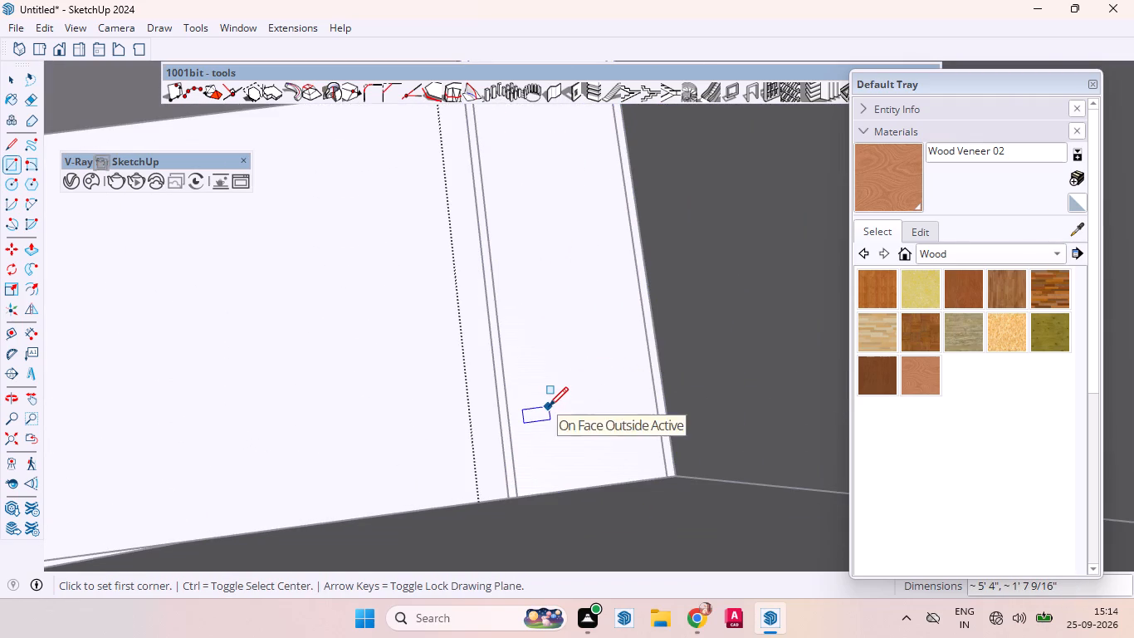
# Push/Pull the end-wall wardrobe rectangle up by the same height as the hanging wardrobe block and close the group.
pyautogui.press('p')
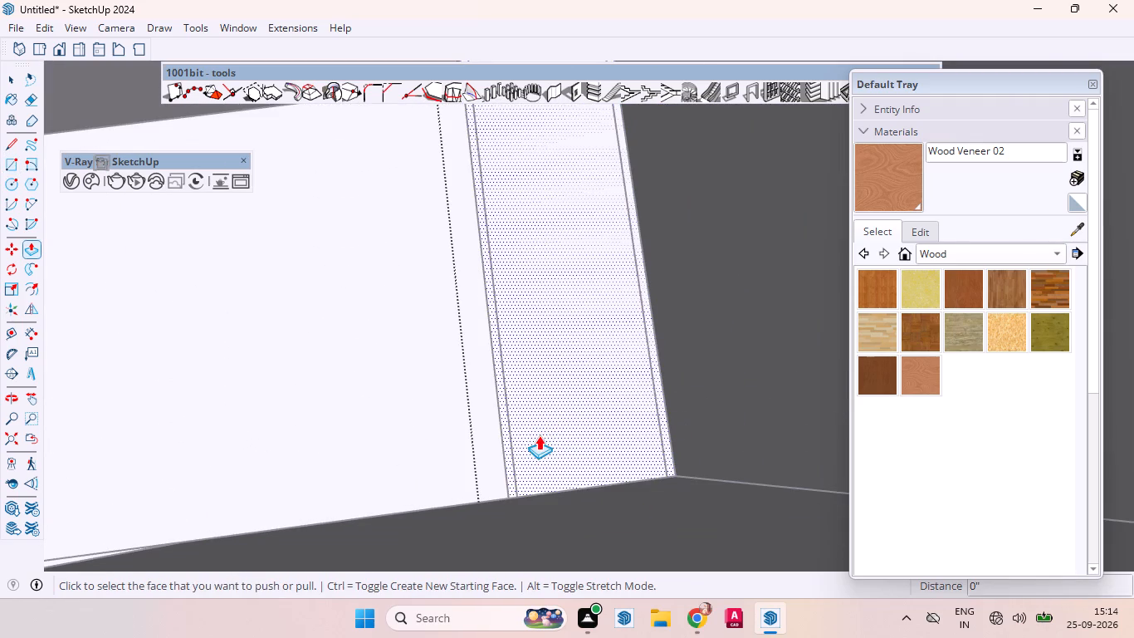
pyautogui.doubleClick(546, 434)
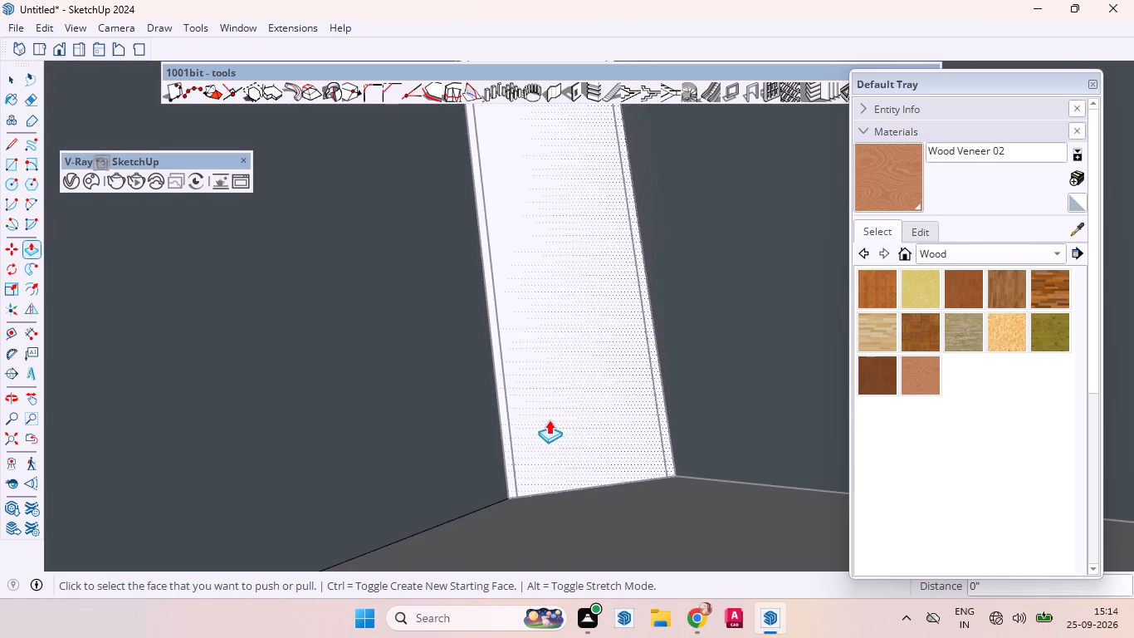
pyautogui.scroll(-6, 549, 416)
pyautogui.scroll(1, 588, 386)
pyautogui.scroll(-1, 588, 386)
pyautogui.scroll(2, 588, 385)
pyautogui.scroll(-1, 588, 385)
pyautogui.scroll(3, 588, 385)
pyautogui.scroll(-15, 588, 385)
pyautogui.scroll(2, 608, 336)
pyautogui.scroll(-2, 608, 336)
pyautogui.scroll(1, 608, 336)
pyautogui.scroll(-3, 608, 336)
pyautogui.scroll(1, 541, 360)
pyautogui.scroll(-1, 541, 360)
pyautogui.scroll(1, 541, 360)
pyautogui.scroll(-9, 541, 360)
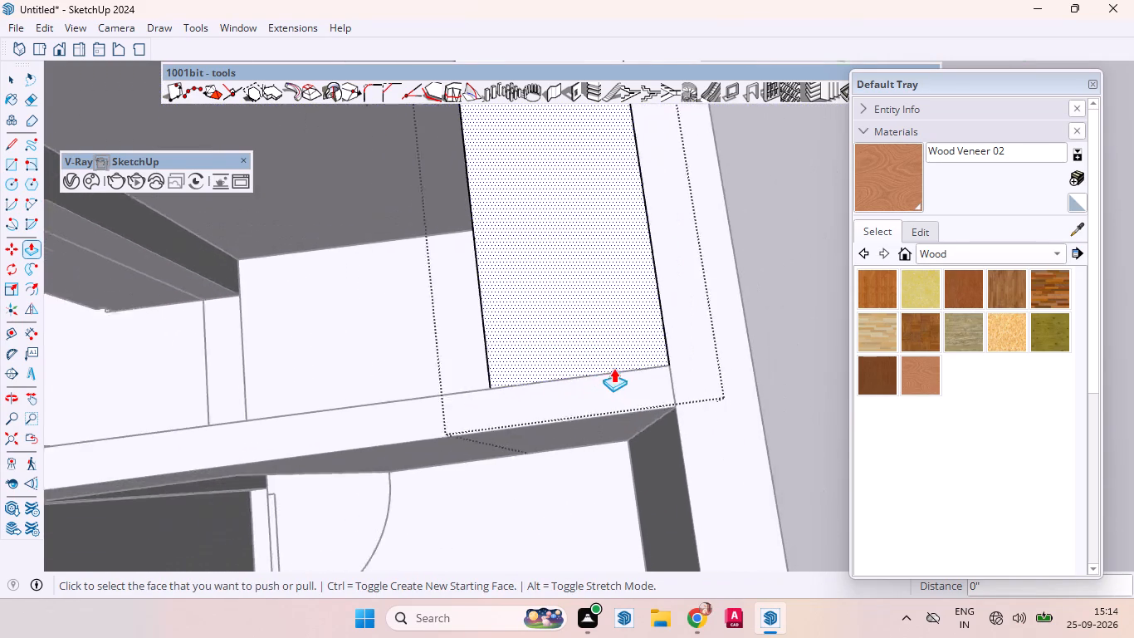
pyautogui.scroll(-7, 613, 368)
pyautogui.press('space')
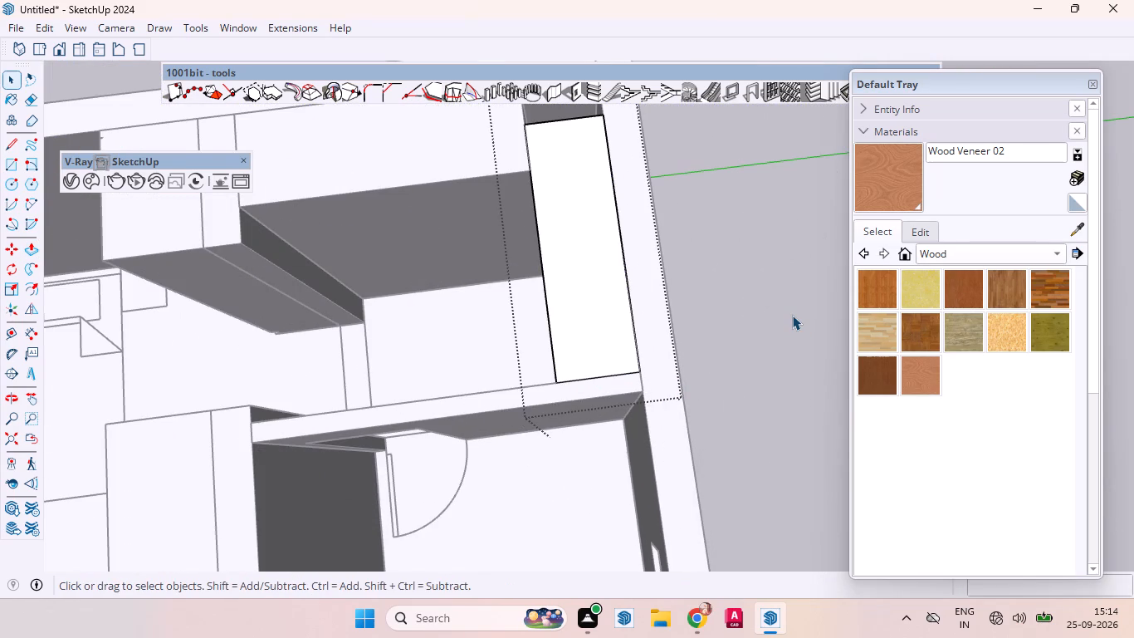
pyautogui.click(676, 334)
# Examine the two dressing-area wardrobe blocks and the open corner between them from above and from the opposite side.
pyautogui.moveTo(435, 331); pyautogui.dragTo(713, 112, button='middle')
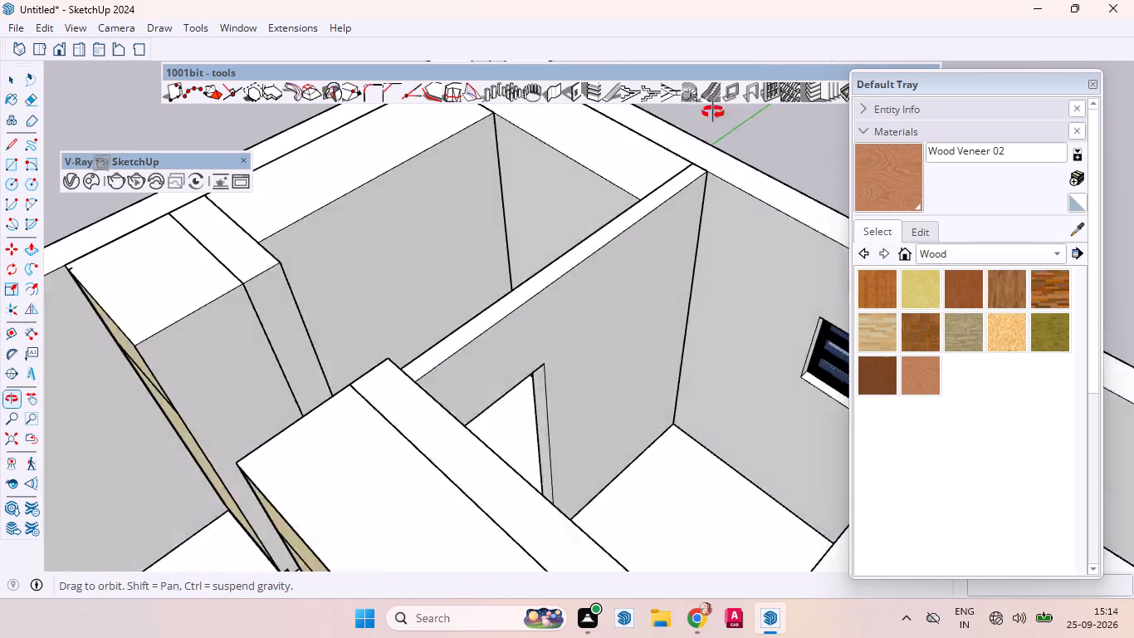
pyautogui.moveTo(713, 112); pyautogui.dragTo(780, 81, button='middle')
pyautogui.scroll(5, 540, 208)
pyautogui.moveTo(467, 252); pyautogui.dragTo(658, 331, button='middle')
pyautogui.scroll(-7, 470, 348)
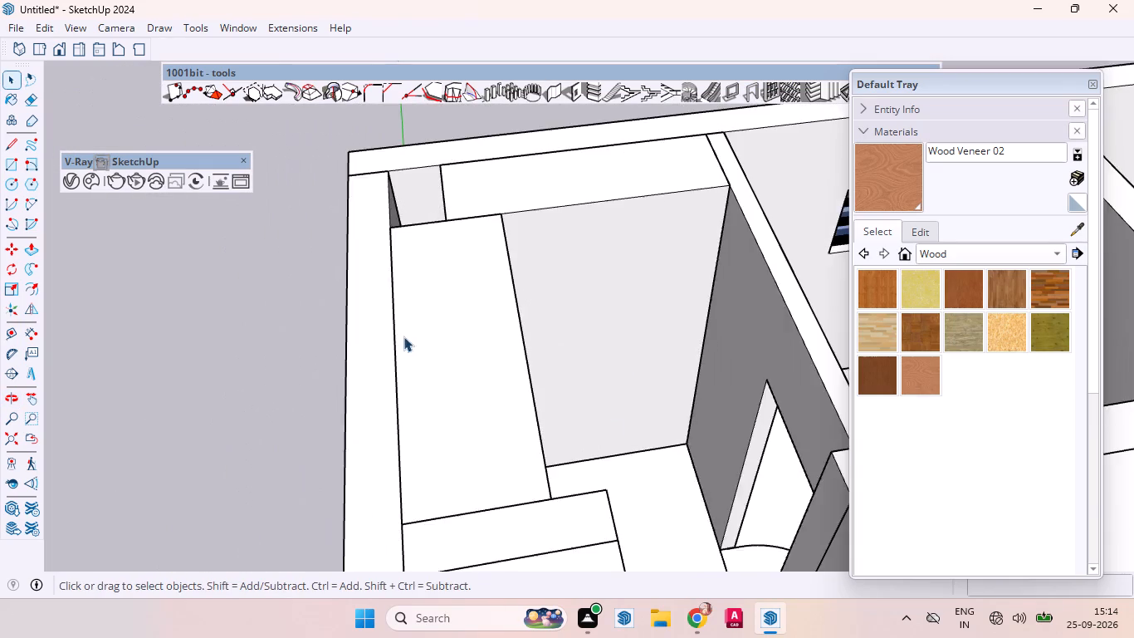
pyautogui.scroll(1, 407, 344)
pyautogui.scroll(-4, 403, 336)
pyautogui.scroll(4, 412, 273)
pyautogui.scroll(-1, 412, 273)
pyautogui.scroll(1, 412, 273)
pyautogui.moveTo(418, 269); pyautogui.dragTo(463, 417, button='middle')
pyautogui.scroll(-7, 477, 367)
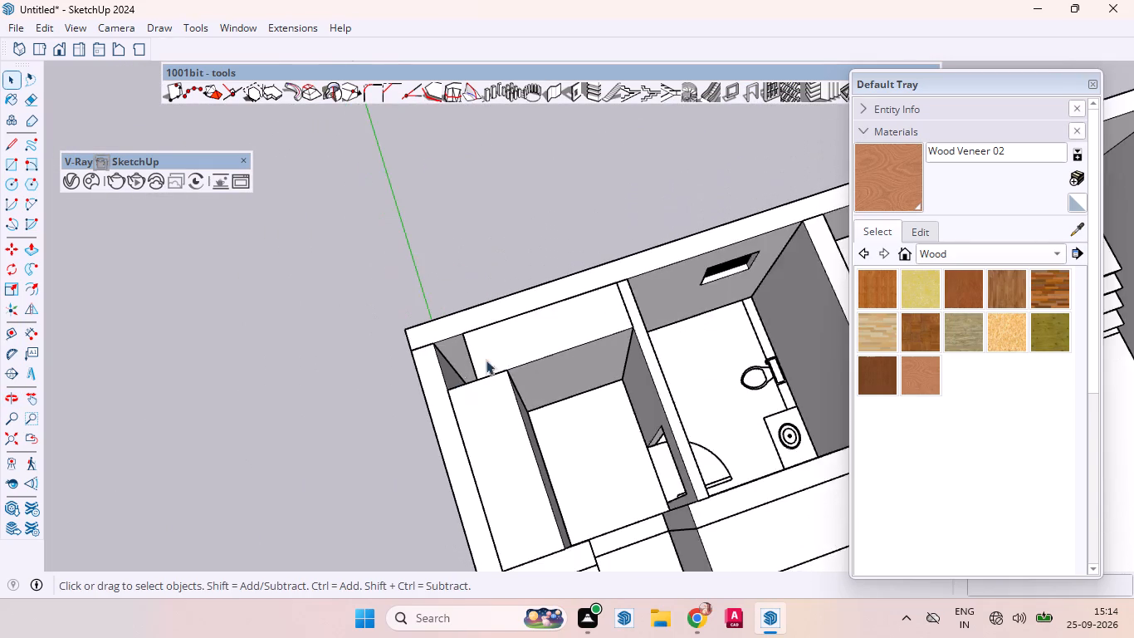
# Draw a rectangle about 1' by 1' 7 9/16" across the open corner between the two dressing-area wardrobe blocks.
pyautogui.scroll(4, 456, 366)
pyautogui.scroll(-4, 455, 368)
pyautogui.scroll(1, 436, 382)
pyautogui.scroll(-1, 437, 382)
pyautogui.scroll(4, 442, 384)
pyautogui.press('r')
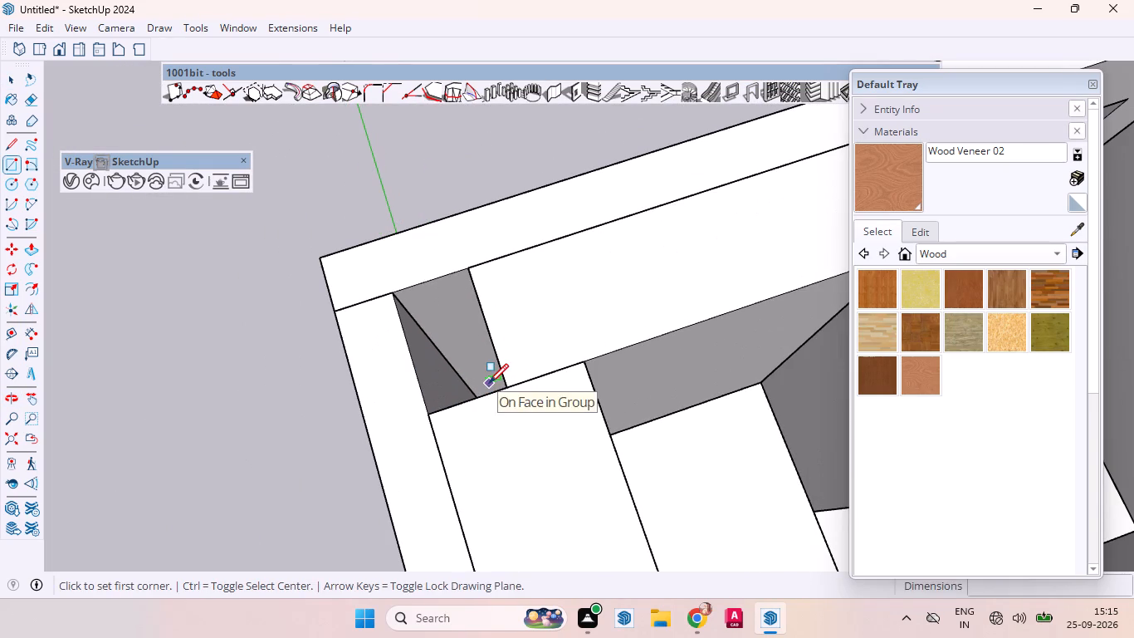
pyautogui.click(393, 297)
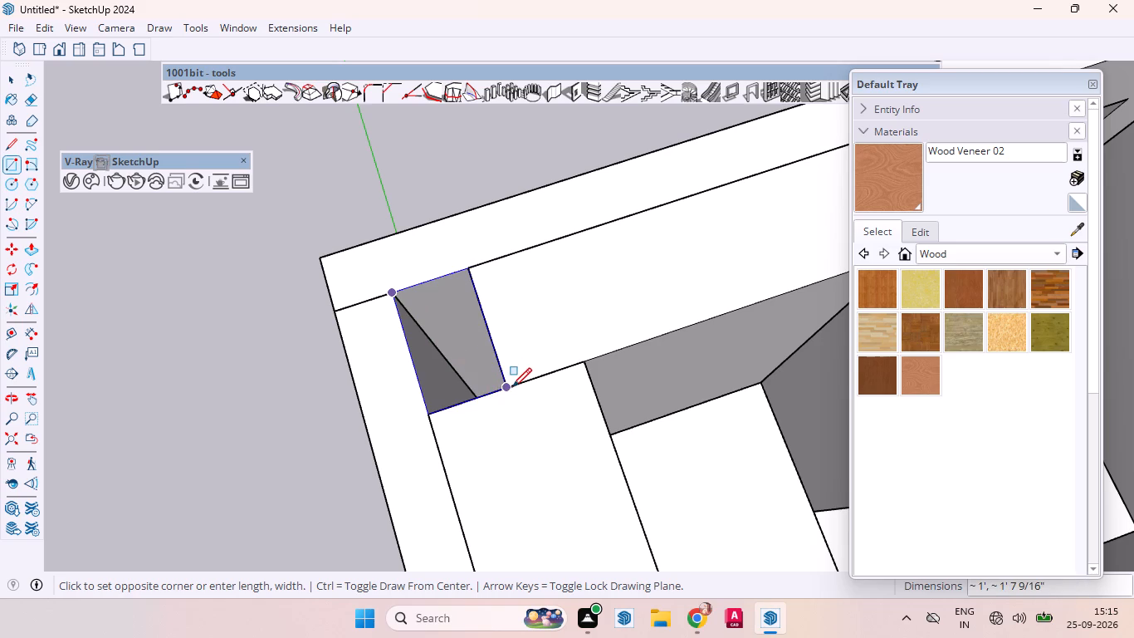
pyautogui.click(512, 387)
pyautogui.press('space')
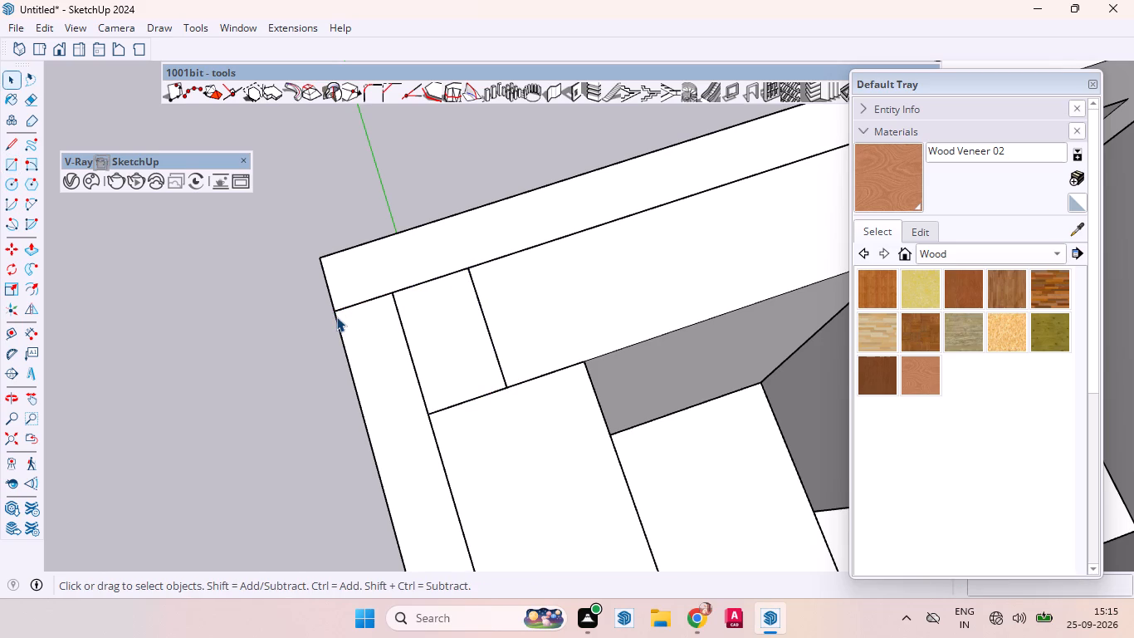
# Examine the dressing-area wardrobe blocks and the fronts of the two bedroom cabinets beside the passage.
pyautogui.scroll(-4, 343, 319)
pyautogui.scroll(1, 346, 335)
pyautogui.scroll(-2, 346, 336)
pyautogui.scroll(2, 346, 336)
pyautogui.scroll(-6, 346, 336)
pyautogui.moveTo(393, 419); pyautogui.dragTo(78, 254, button='middle')
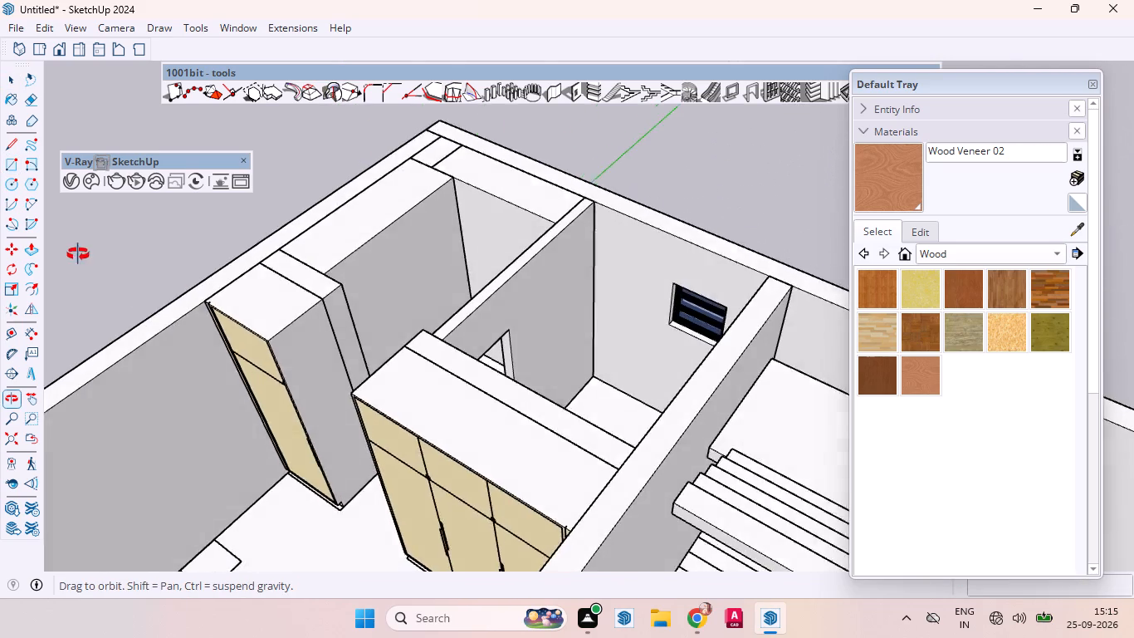
pyautogui.moveTo(78, 254); pyautogui.dragTo(81, 254, button='middle')
pyautogui.scroll(3, 380, 364)
pyautogui.scroll(-1, 404, 377)
pyautogui.scroll(1, 404, 377)
pyautogui.moveTo(322, 390); pyautogui.dragTo(502, 223, button='middle')
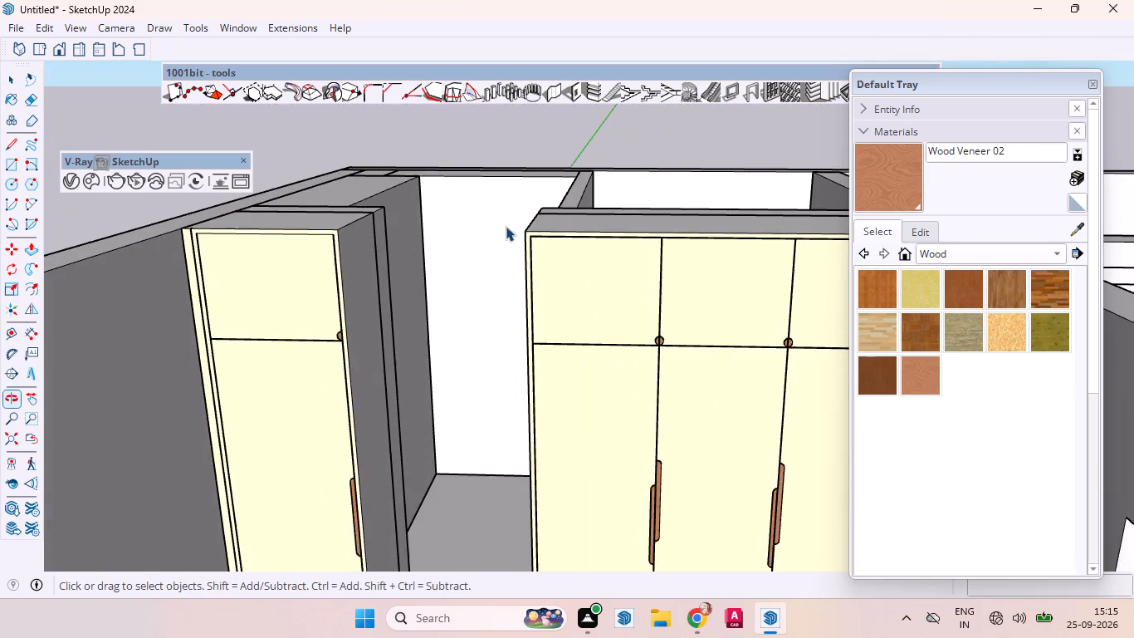
pyautogui.scroll(-4, 468, 272)
pyautogui.moveTo(463, 277); pyautogui.dragTo(473, 329, button='middle')
pyautogui.scroll(1, 473, 329)
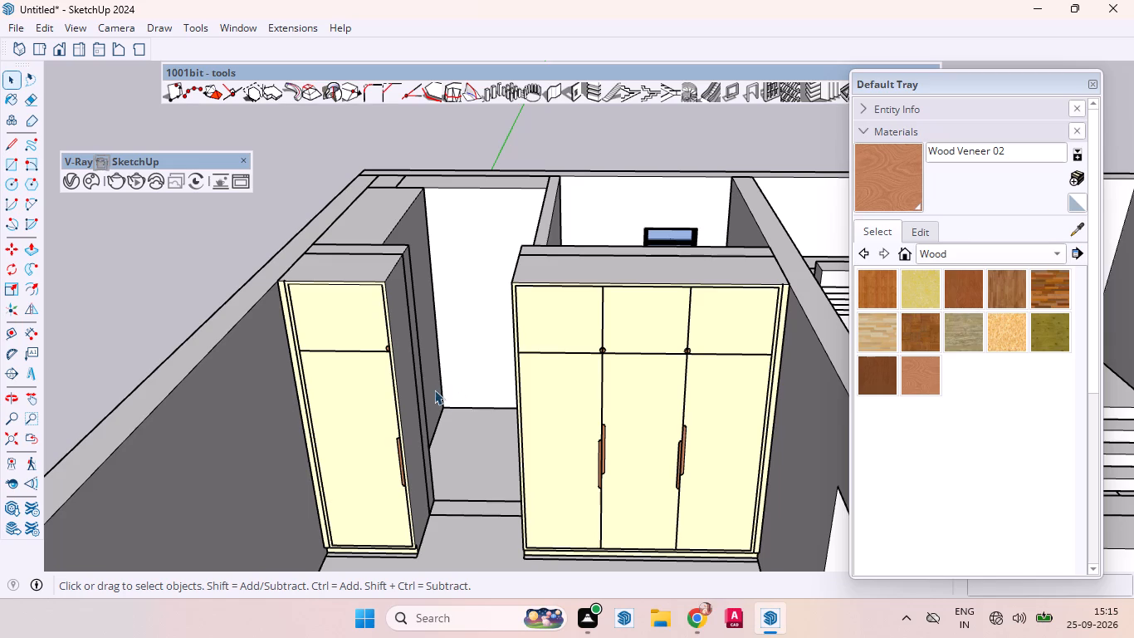
pyautogui.scroll(10, 344, 366)
pyautogui.scroll(-2, 344, 364)
pyautogui.scroll(1, 367, 380)
pyautogui.scroll(-1, 369, 381)
pyautogui.scroll(3, 369, 383)
pyautogui.moveTo(393, 407); pyautogui.dragTo(413, 384, button='middle')
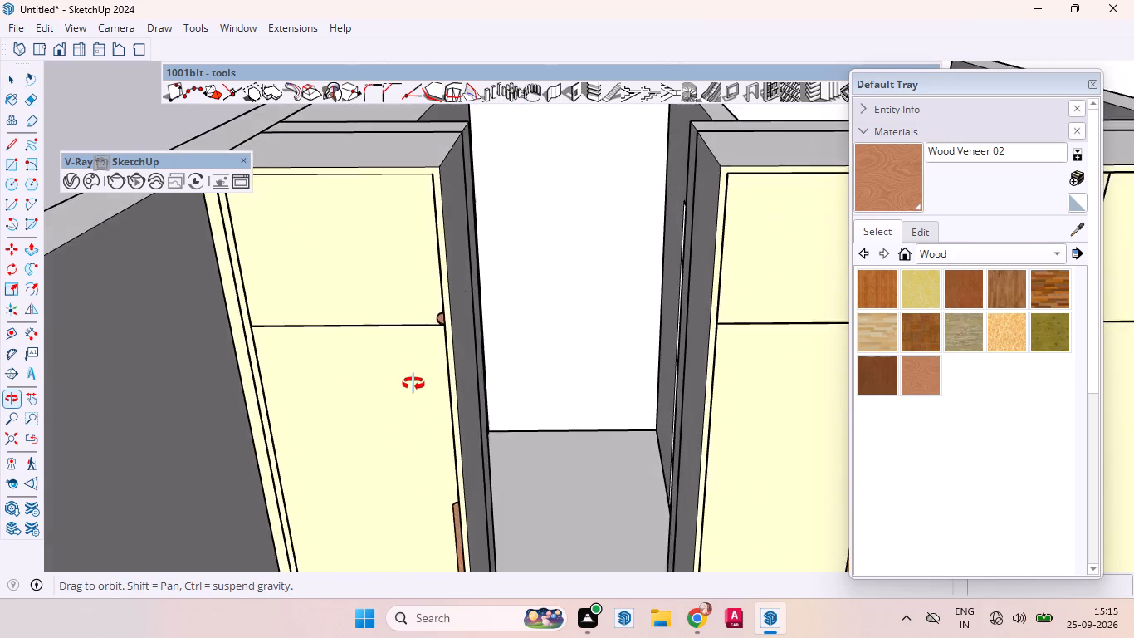
pyautogui.moveTo(413, 384); pyautogui.dragTo(436, 380, button='middle')
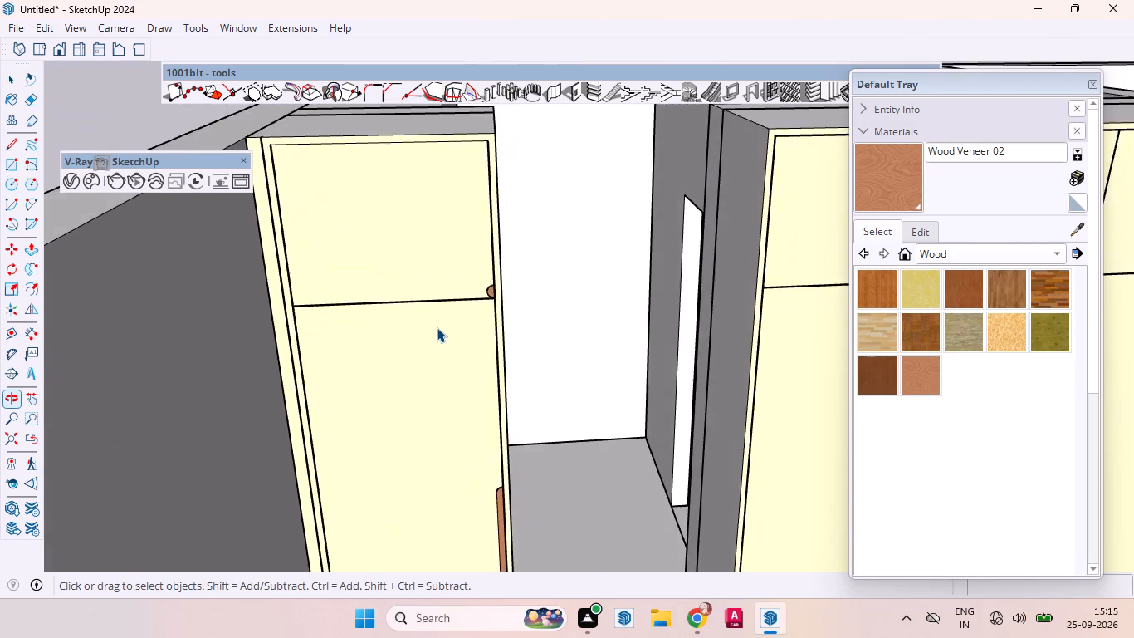
# Examine the half-round knob and door gaps on the single-door cabinet's upper door up close.
pyautogui.scroll(13, 438, 324)
pyautogui.scroll(-2, 452, 287)
pyautogui.scroll(1, 452, 287)
pyautogui.scroll(-1, 461, 284)
pyautogui.scroll(6, 461, 285)
pyautogui.scroll(-8, 490, 280)
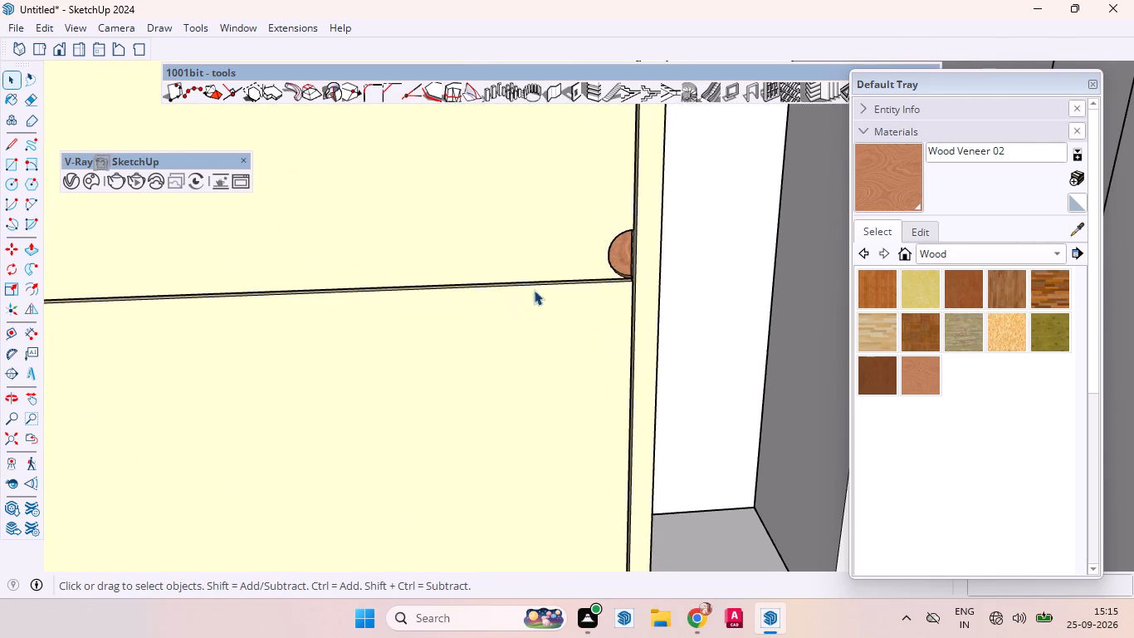
pyautogui.scroll(8, 578, 270)
pyautogui.scroll(-6, 662, 294)
pyautogui.scroll(5, 602, 300)
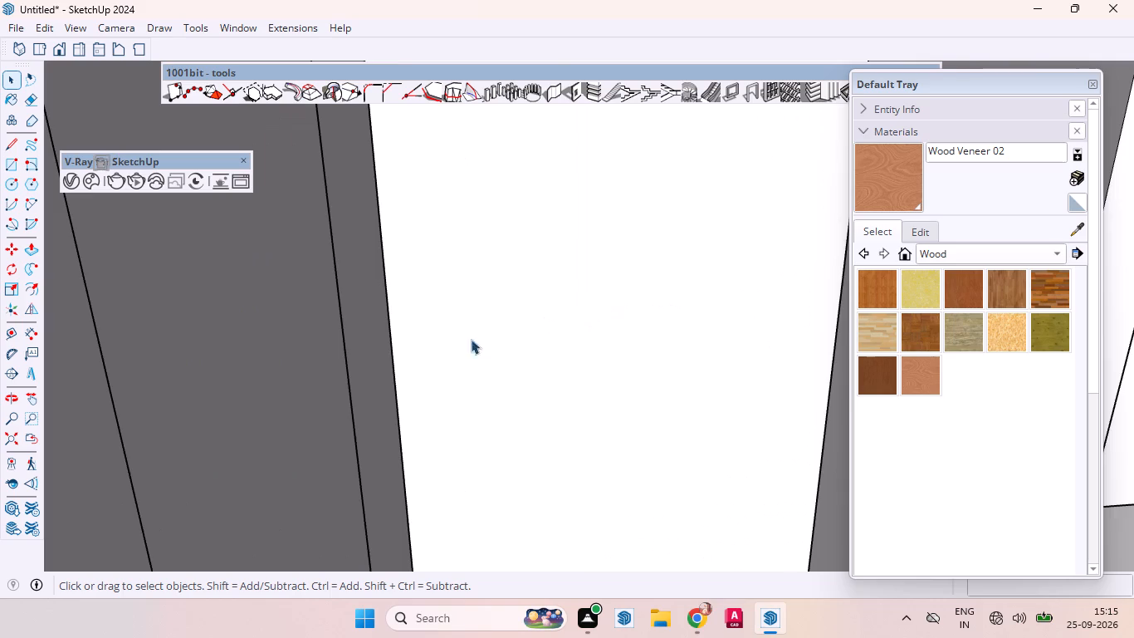
pyautogui.scroll(-5, 560, 332)
pyautogui.scroll(11, 498, 341)
pyautogui.scroll(-2, 510, 351)
pyautogui.scroll(3, 510, 351)
pyautogui.scroll(-2, 510, 351)
pyautogui.scroll(2, 510, 351)
pyautogui.scroll(-3, 511, 351)
pyautogui.scroll(5, 511, 351)
pyautogui.scroll(-3, 511, 351)
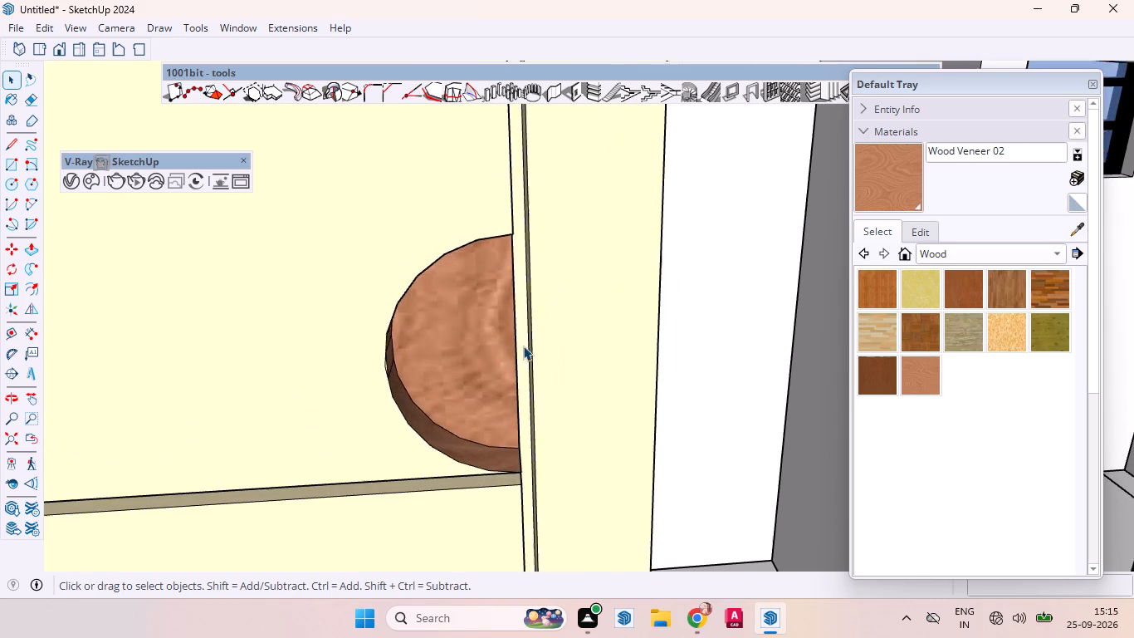
pyautogui.scroll(-1, 523, 346)
pyautogui.scroll(2, 497, 382)
pyautogui.scroll(-1, 478, 400)
pyautogui.scroll(3, 471, 408)
pyautogui.scroll(-2, 468, 543)
pyautogui.scroll(6, 472, 552)
pyautogui.moveTo(511, 529); pyautogui.dragTo(507, 469, button='middle')
pyautogui.scroll(1, 507, 472)
pyautogui.moveTo(507, 469); pyautogui.dragTo(520, 300, button='middle')
pyautogui.scroll(-8, 521, 391)
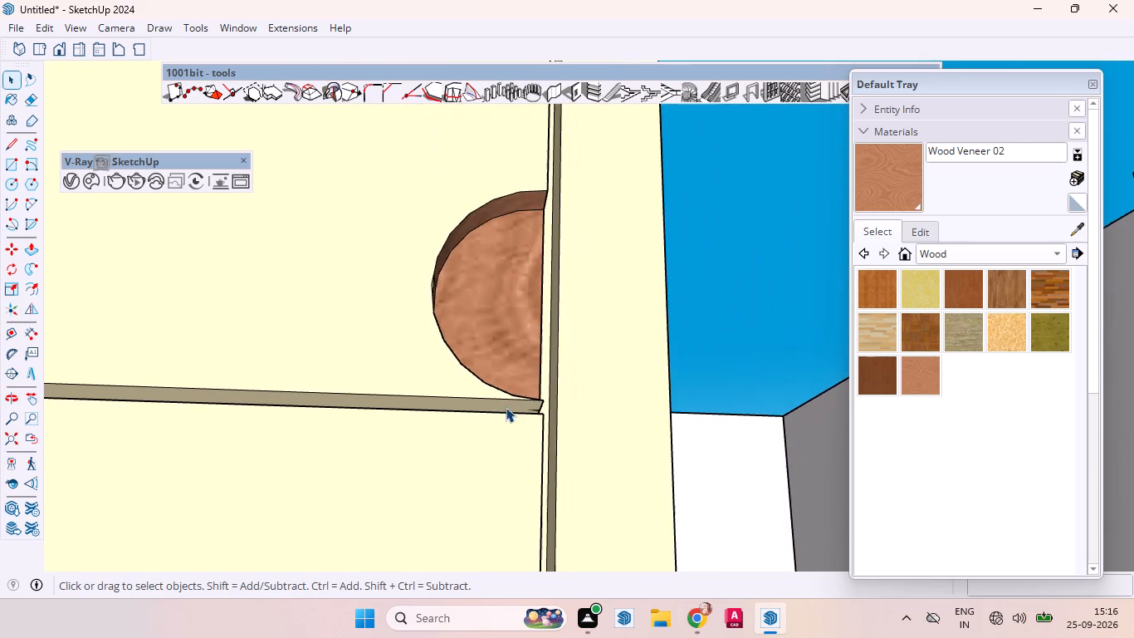
# Bring the whole model back into view and examine the round knob where the three-door cabinet's upper doors meet.
pyautogui.scroll(-5, 506, 407)
pyautogui.scroll(1, 486, 410)
pyautogui.scroll(-2, 485, 410)
pyautogui.scroll(3, 476, 407)
pyautogui.scroll(-16, 476, 407)
pyautogui.scroll(1, 456, 393)
pyautogui.scroll(-6, 451, 396)
pyautogui.scroll(1, 450, 396)
pyautogui.scroll(-6, 449, 398)
pyautogui.scroll(4, 445, 400)
pyautogui.scroll(-4, 444, 400)
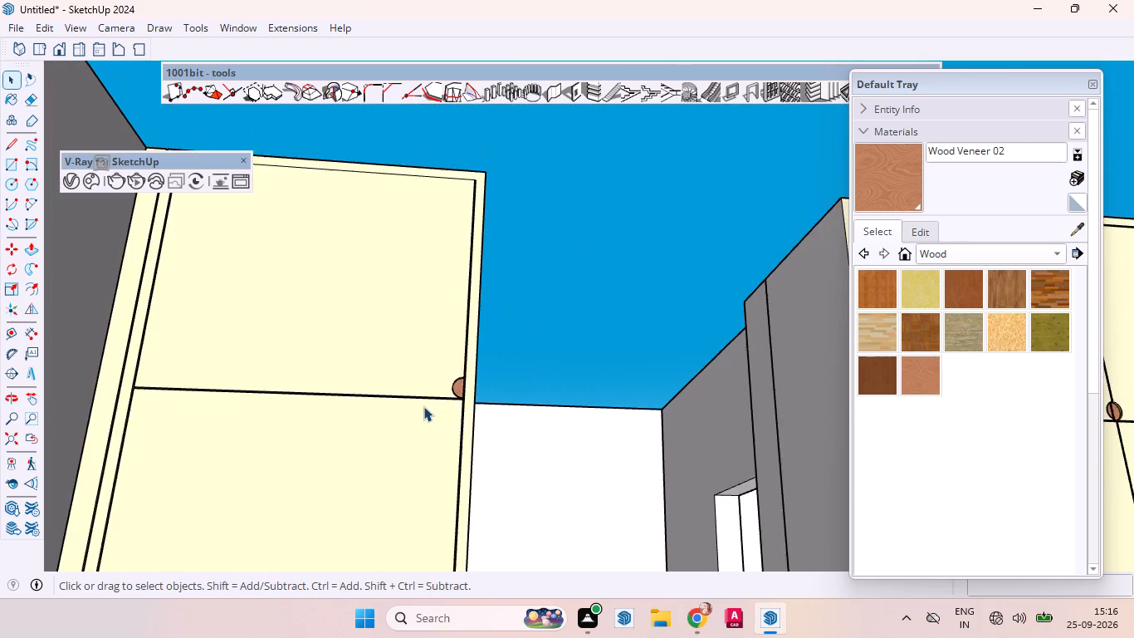
pyautogui.scroll(-11, 423, 406)
pyautogui.scroll(1, 398, 413)
pyautogui.scroll(-1, 398, 413)
pyautogui.scroll(11, 595, 415)
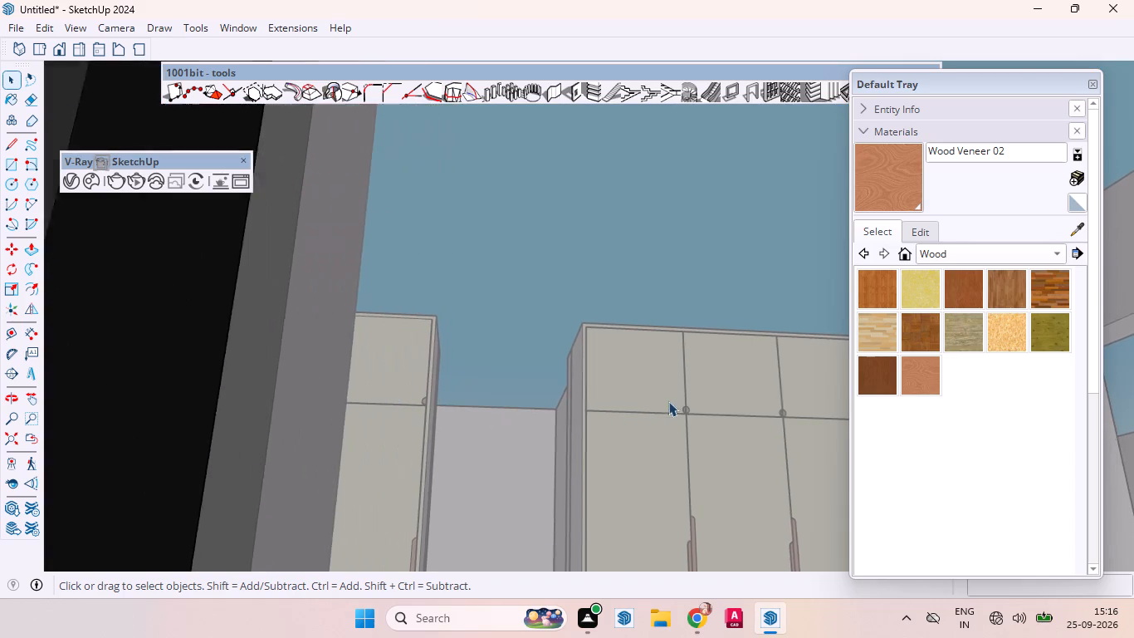
pyautogui.scroll(20, 668, 401)
pyautogui.scroll(2, 668, 401)
pyautogui.scroll(-1, 687, 389)
pyautogui.scroll(13, 680, 375)
pyautogui.scroll(-3, 677, 396)
pyautogui.scroll(11, 679, 405)
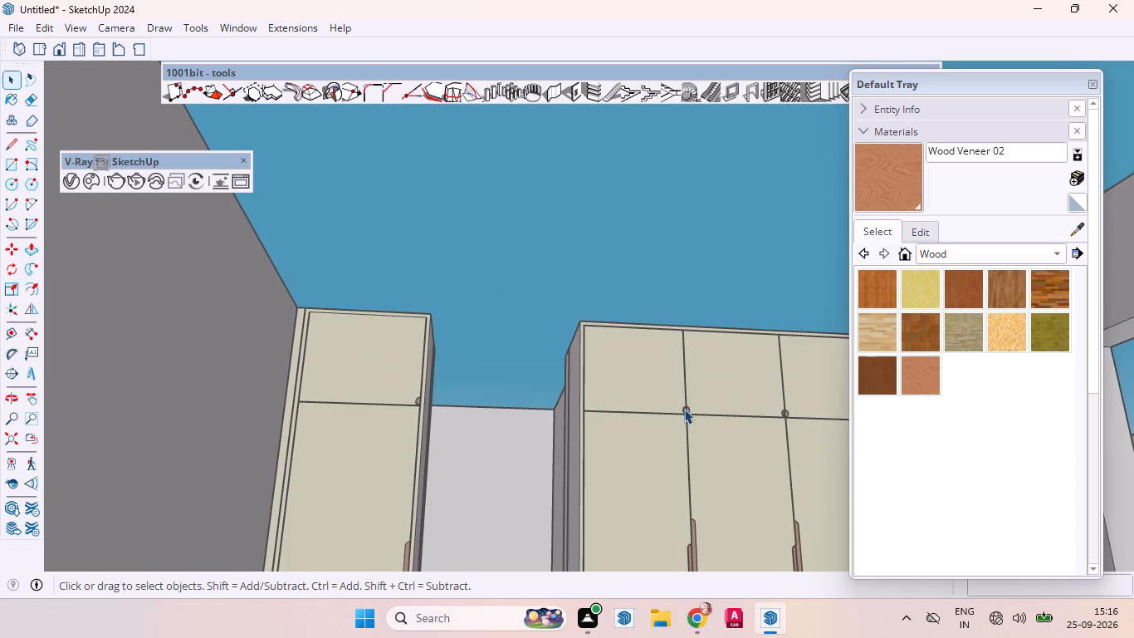
pyautogui.scroll(9, 684, 409)
pyautogui.scroll(-2, 684, 405)
pyautogui.scroll(7, 683, 393)
pyautogui.scroll(-1, 682, 387)
pyautogui.scroll(2, 682, 387)
pyautogui.scroll(-1, 682, 387)
pyautogui.scroll(16, 682, 387)
pyautogui.scroll(-1, 687, 410)
pyautogui.scroll(7, 687, 411)
pyautogui.scroll(-1, 687, 417)
pyautogui.scroll(3, 687, 417)
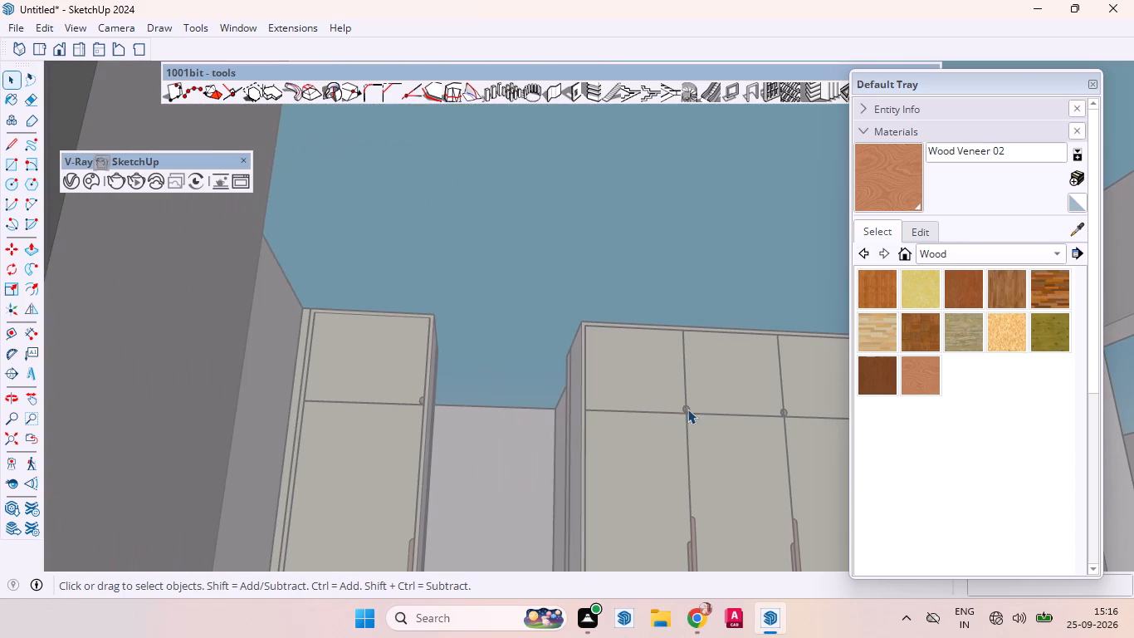
pyautogui.scroll(-5, 558, 376)
pyautogui.scroll(2, 552, 375)
pyautogui.scroll(-3, 550, 375)
pyautogui.scroll(1, 537, 383)
pyautogui.scroll(-14, 537, 384)
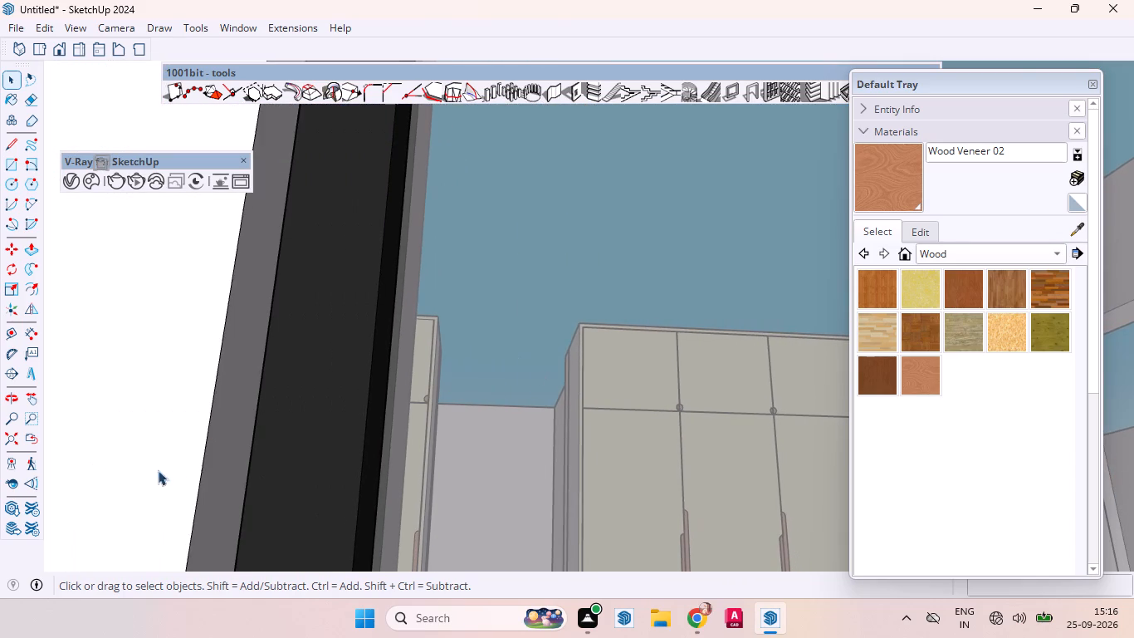
pyautogui.click(7, 444)
pyautogui.scroll(-6, 106, 509)
pyautogui.scroll(1, 181, 537)
pyautogui.scroll(-4, 202, 538)
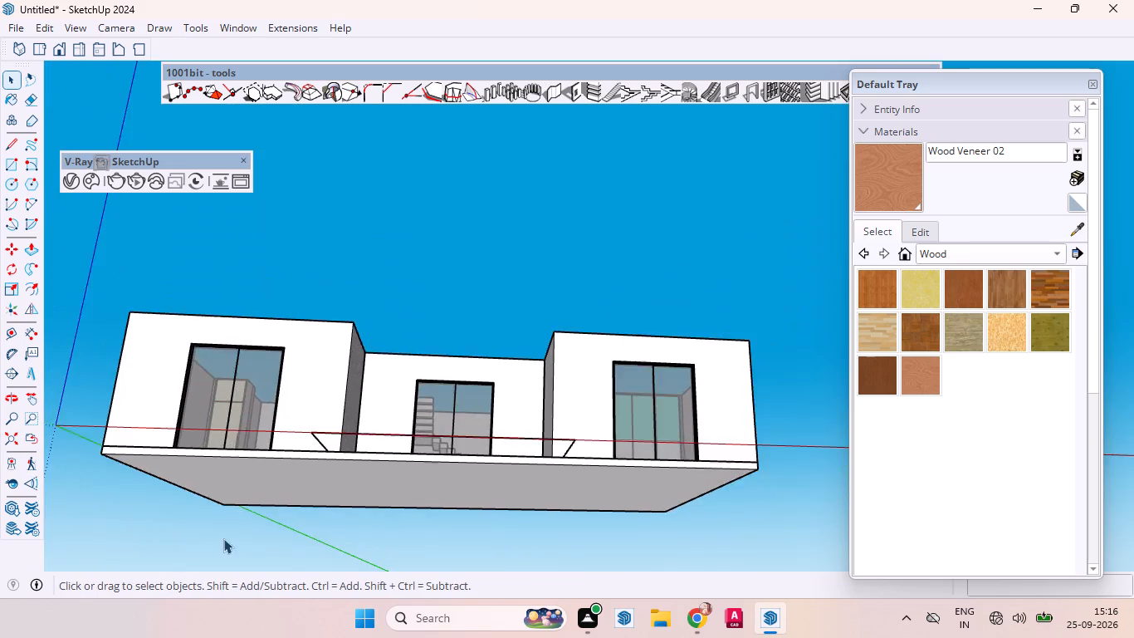
pyautogui.scroll(-5, 223, 538)
pyautogui.scroll(1, 208, 355)
pyautogui.moveTo(222, 365); pyautogui.dragTo(311, 606, button='middle')
pyautogui.scroll(4, 288, 538)
pyautogui.scroll(-3, 288, 526)
pyautogui.scroll(5, 287, 465)
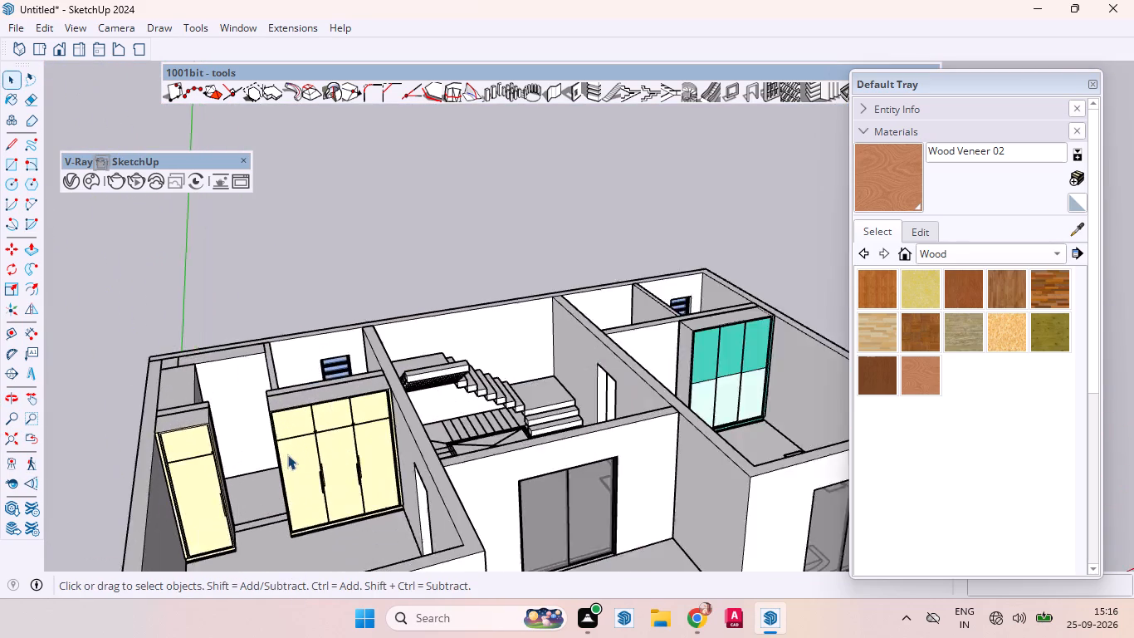
pyautogui.scroll(13, 287, 454)
pyautogui.scroll(-1, 358, 390)
pyautogui.scroll(20, 358, 390)
pyautogui.scroll(12, 358, 390)
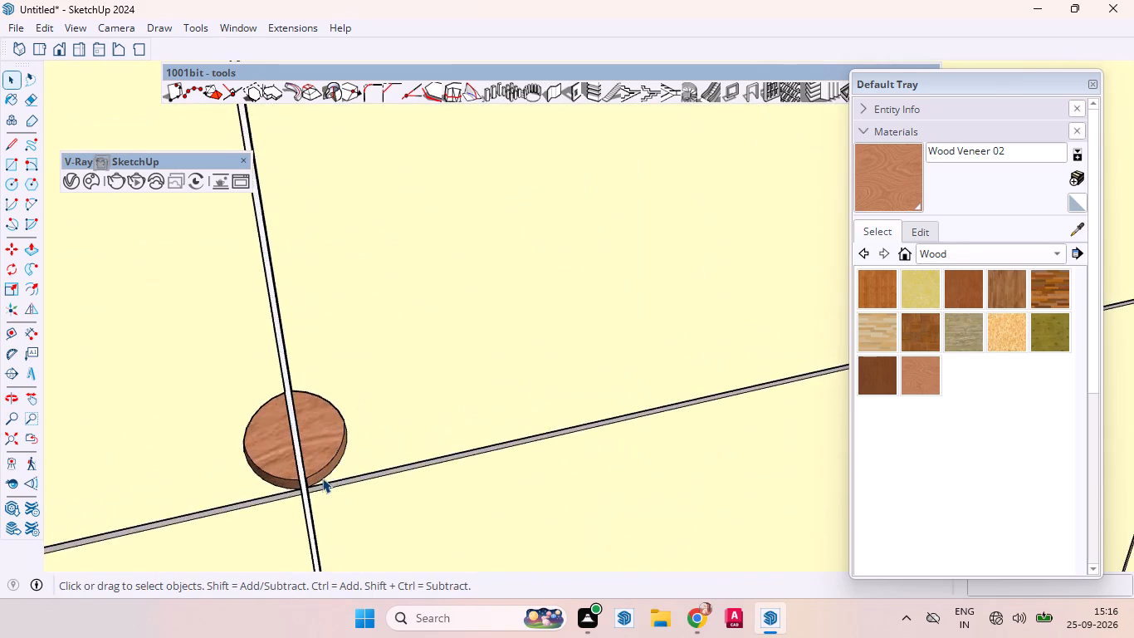
pyautogui.scroll(2, 322, 478)
pyautogui.scroll(-1, 322, 478)
pyautogui.scroll(2, 322, 478)
pyautogui.moveTo(305, 523); pyautogui.dragTo(257, 429, button='middle')
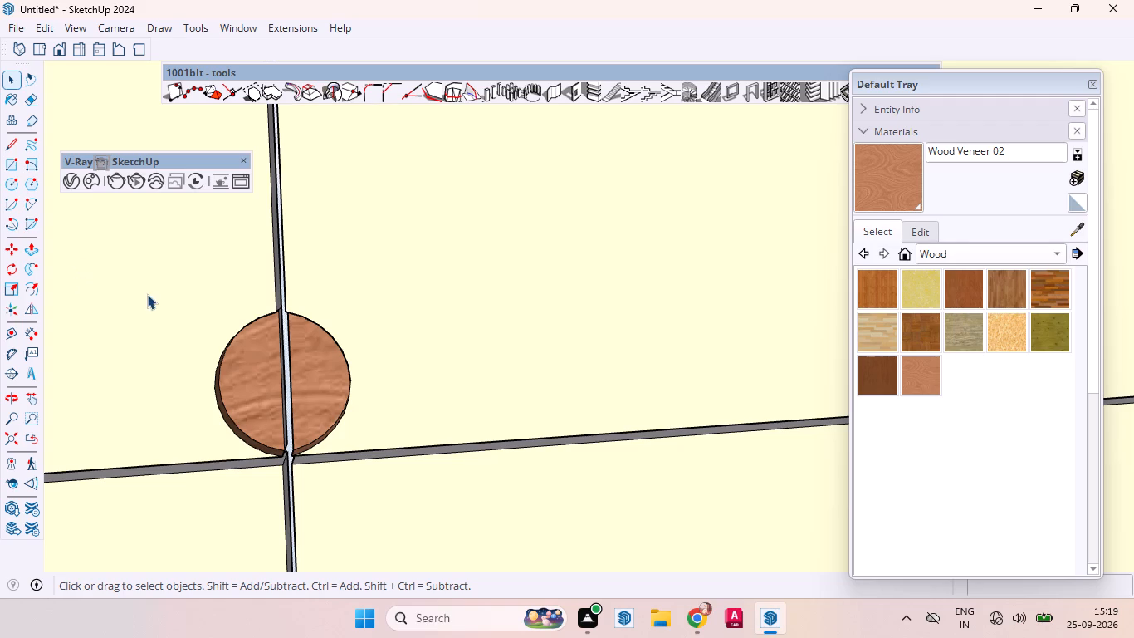
# Examine the three-door cabinet's full front with its knobs and handles, alongside the single-door cabinet and bedroom walls.
pyautogui.keyDown('ctrl'); pyautogui.scroll(-5, 267, 329); pyautogui.keyUp('ctrl')
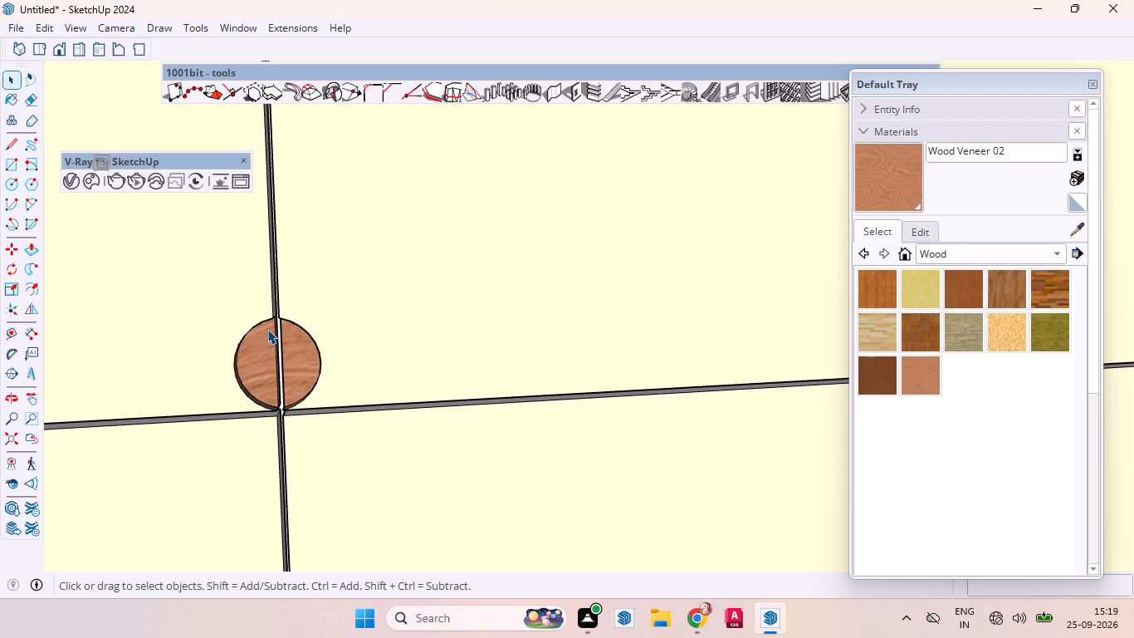
pyautogui.keyDown('ctrl'); pyautogui.scroll(-6, 267, 329); pyautogui.keyUp('ctrl')
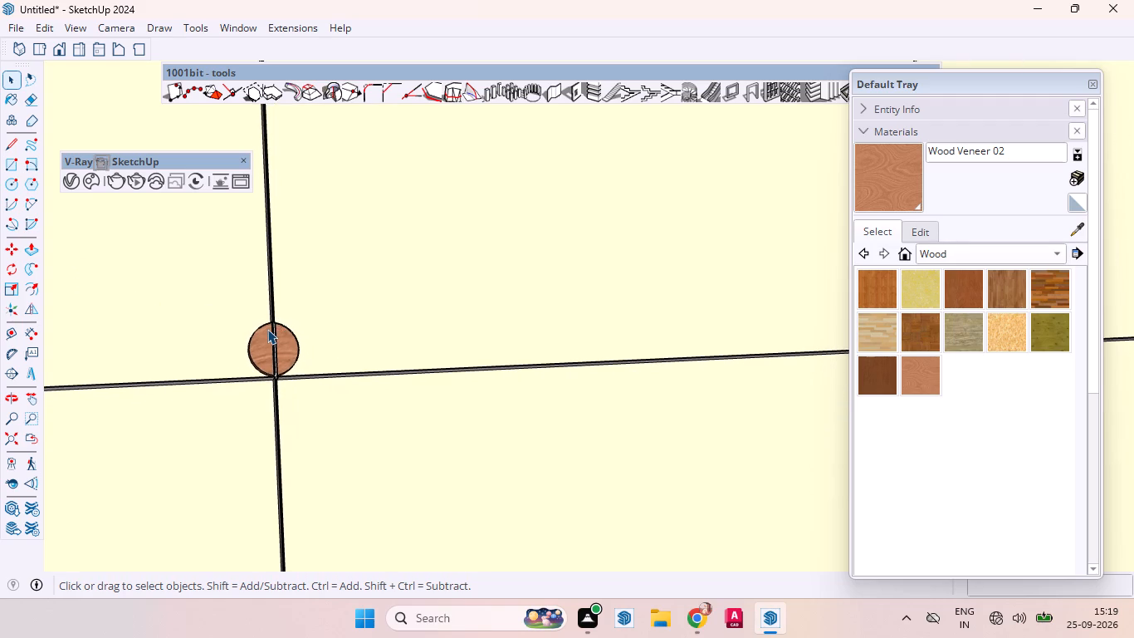
pyautogui.keyDown('ctrl'); pyautogui.scroll(-3, 267, 329); pyautogui.keyUp('ctrl')
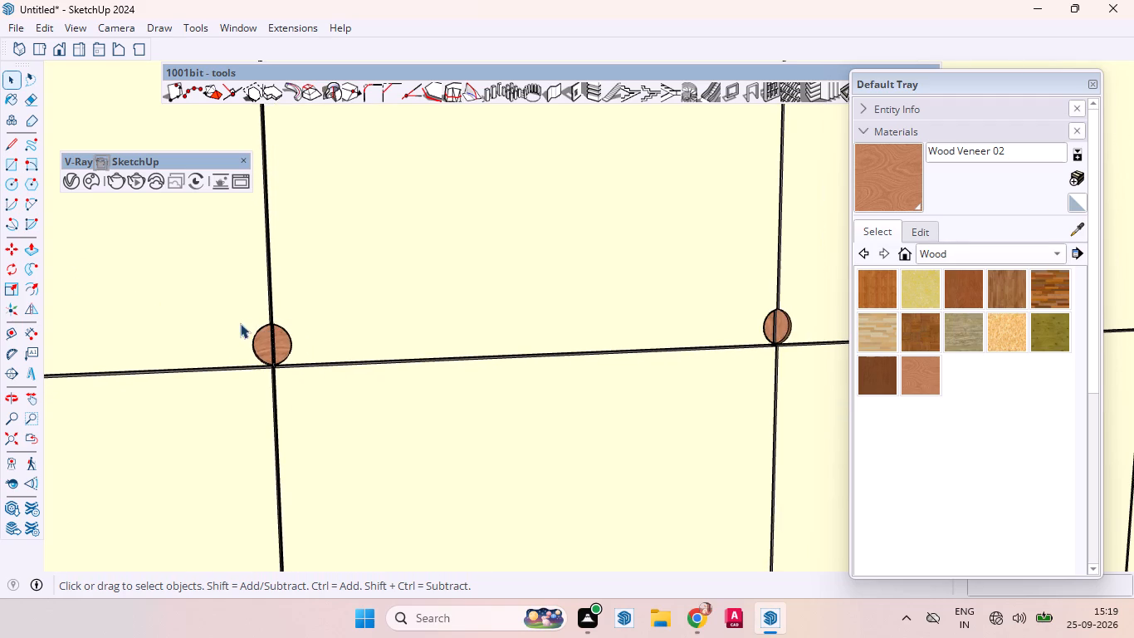
pyautogui.keyDown('ctrl'); pyautogui.scroll(-1, 198, 313); pyautogui.keyUp('ctrl')
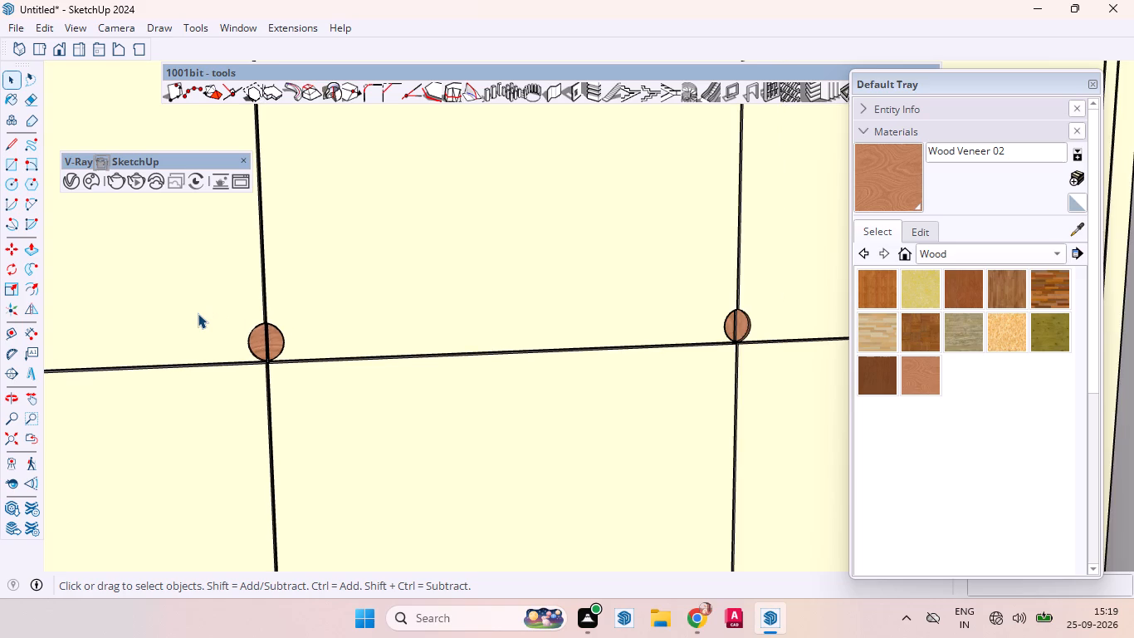
pyautogui.keyDown('ctrl'); pyautogui.scroll(-9, 198, 313); pyautogui.keyUp('ctrl')
pyautogui.hscroll(-1, 198, 313)
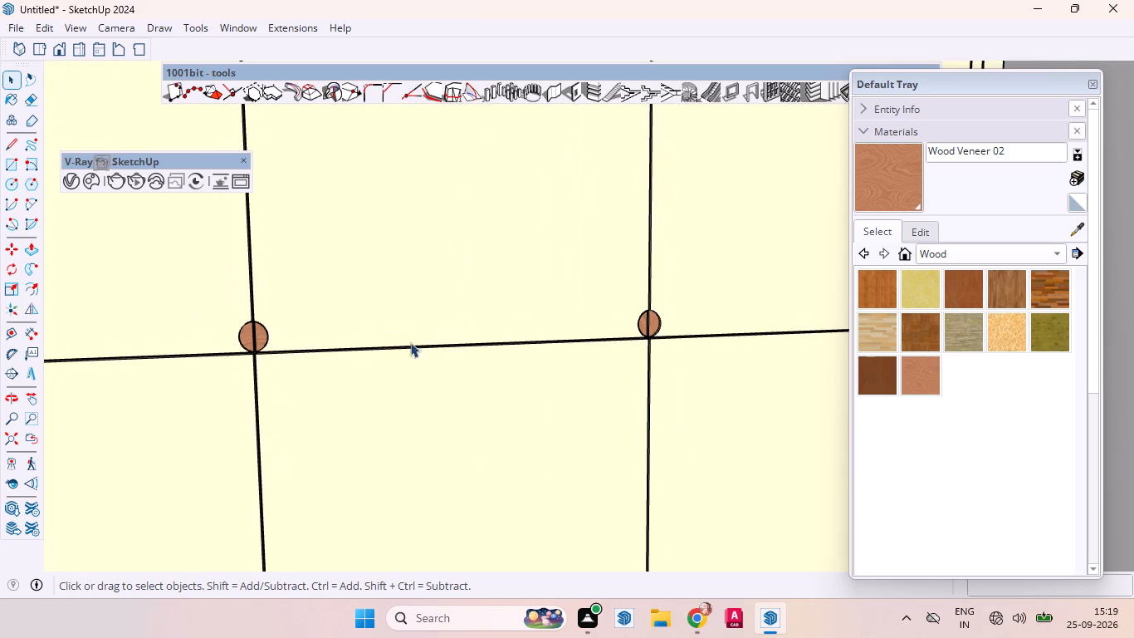
pyautogui.keyDown('ctrl'); pyautogui.scroll(-5, 806, 366); pyautogui.keyUp('ctrl')
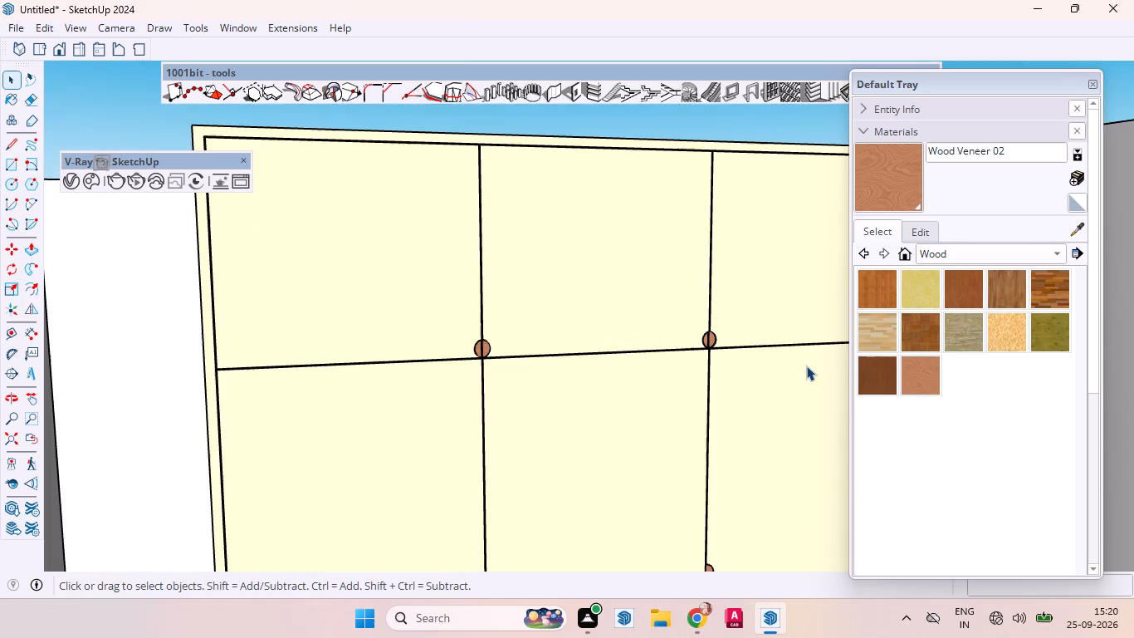
pyautogui.keyDown('ctrl'); pyautogui.scroll(-9, 592, 381); pyautogui.keyUp('ctrl')
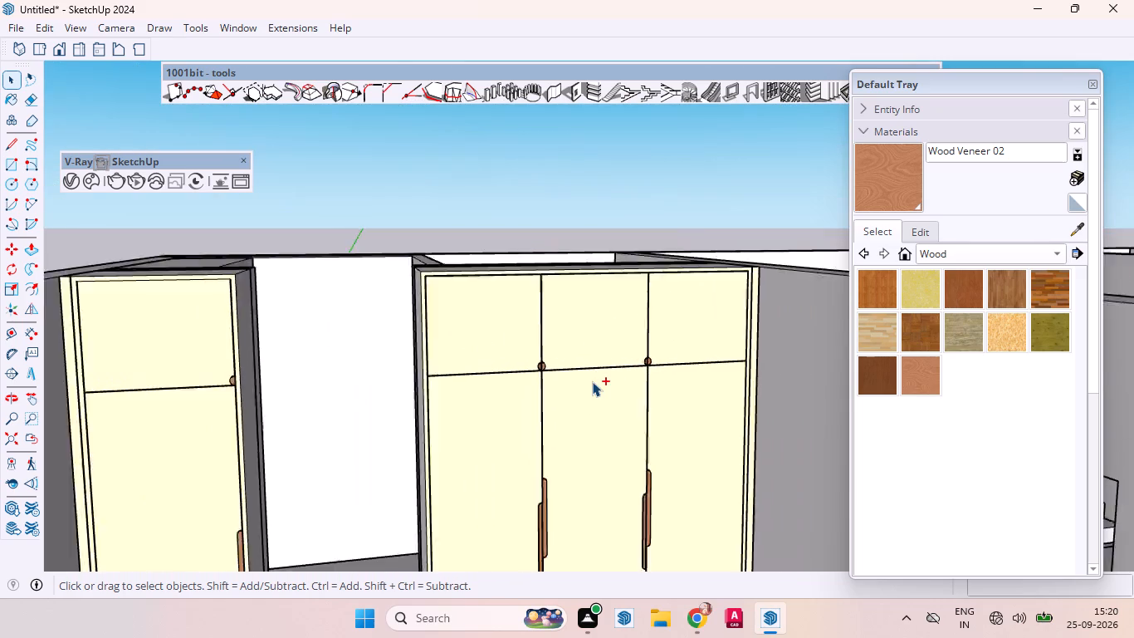
pyautogui.keyDown('ctrl'); pyautogui.scroll(-4, 592, 381); pyautogui.keyUp('ctrl')
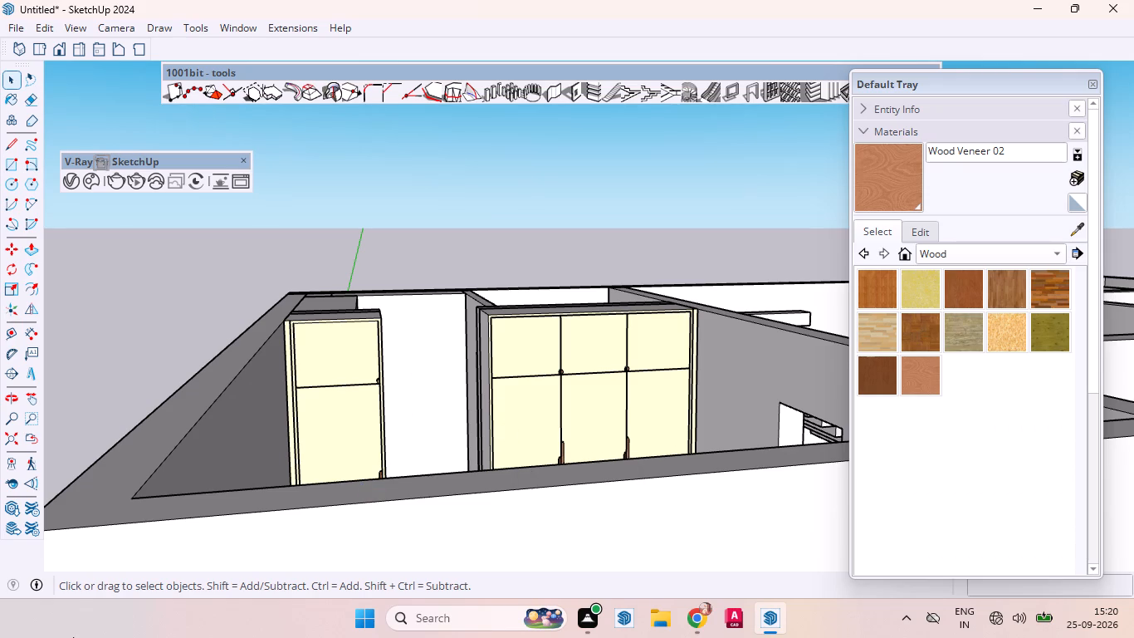
pyautogui.scroll(-4, 44, 316)
pyautogui.scroll(1, 101, 319)
pyautogui.scroll(-6, 194, 324)
pyautogui.scroll(2, 194, 324)
pyautogui.scroll(-5, 194, 324)
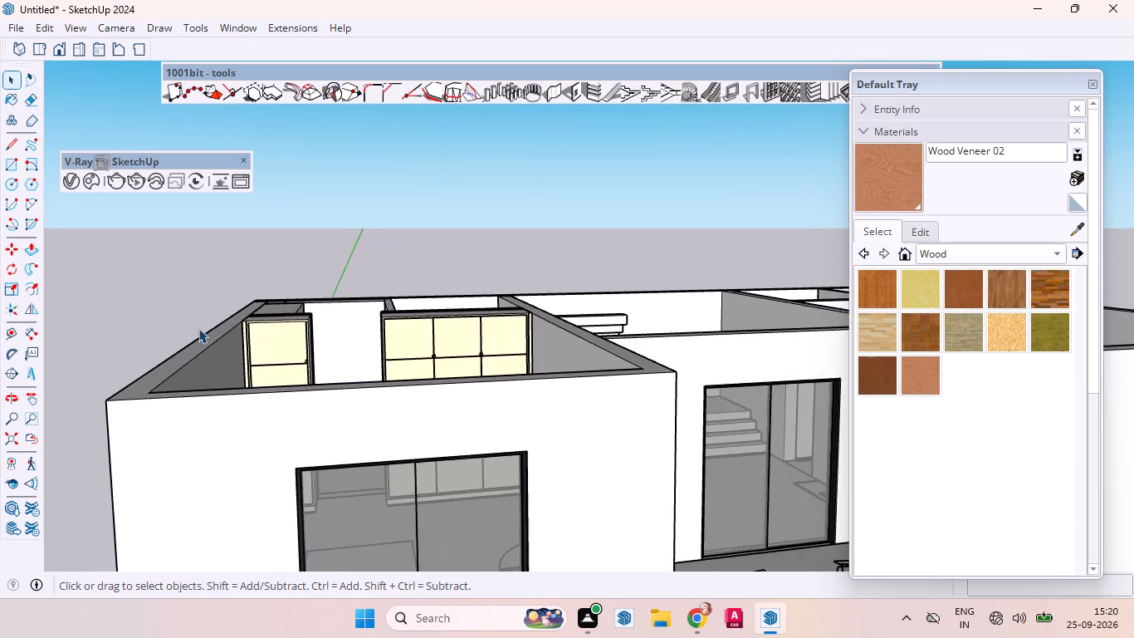
# Examine the whole floor from several sides, comparing the cabinets in both bedrooms and the dressing area.
pyautogui.moveTo(208, 308); pyautogui.dragTo(215, 469, button='middle')
pyautogui.scroll(-6, 155, 412)
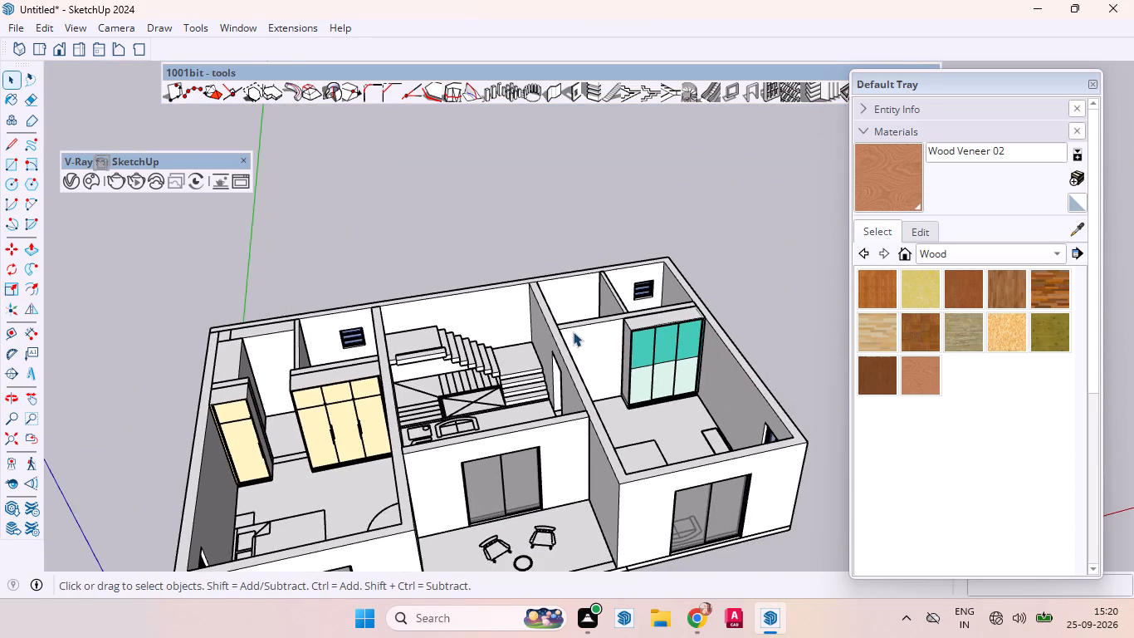
pyautogui.scroll(5, 572, 331)
pyautogui.moveTo(563, 334); pyautogui.dragTo(293, 352, button='middle')
pyautogui.scroll(-4, 306, 344)
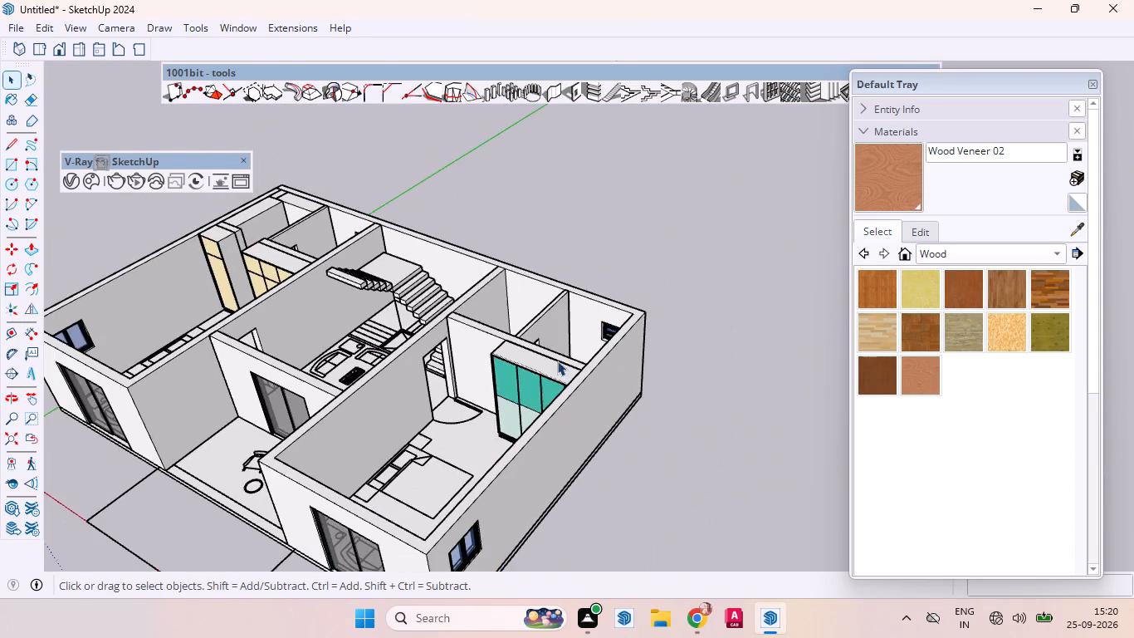
pyautogui.moveTo(569, 362); pyautogui.dragTo(426, 384, button='middle')
pyautogui.moveTo(567, 350); pyautogui.dragTo(472, 356, button='middle')
pyautogui.moveTo(524, 302); pyautogui.dragTo(571, 427, button='middle')
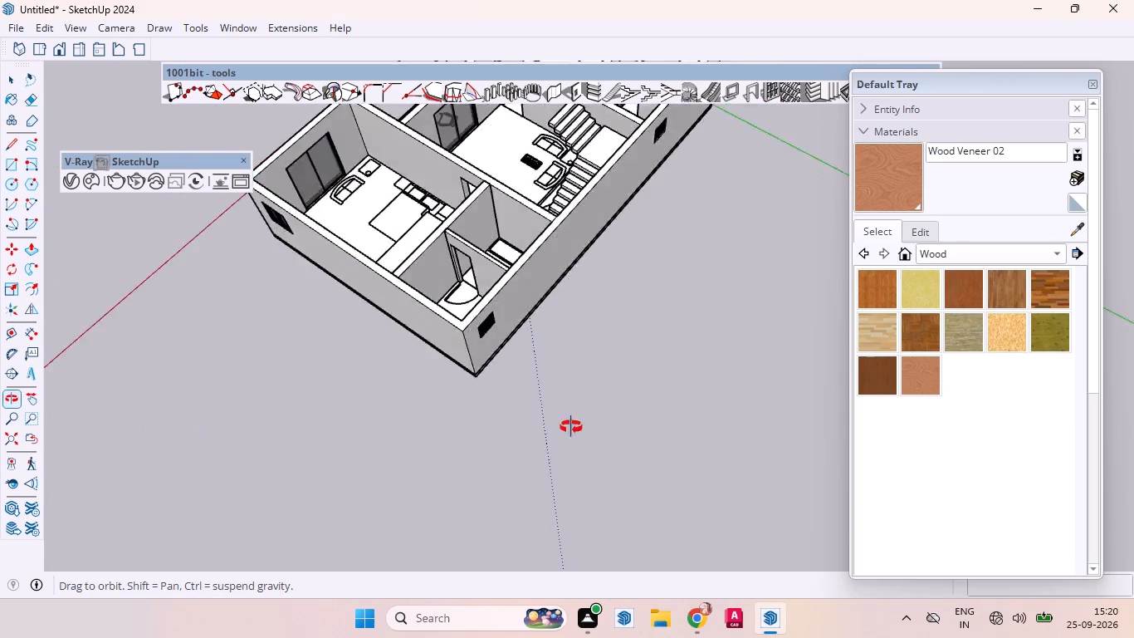
pyautogui.moveTo(571, 427); pyautogui.dragTo(984, 370, button='middle')
pyautogui.scroll(-5, 284, 474)
pyautogui.scroll(9, 280, 435)
pyautogui.scroll(-4, 372, 475)
pyautogui.scroll(5, 372, 475)
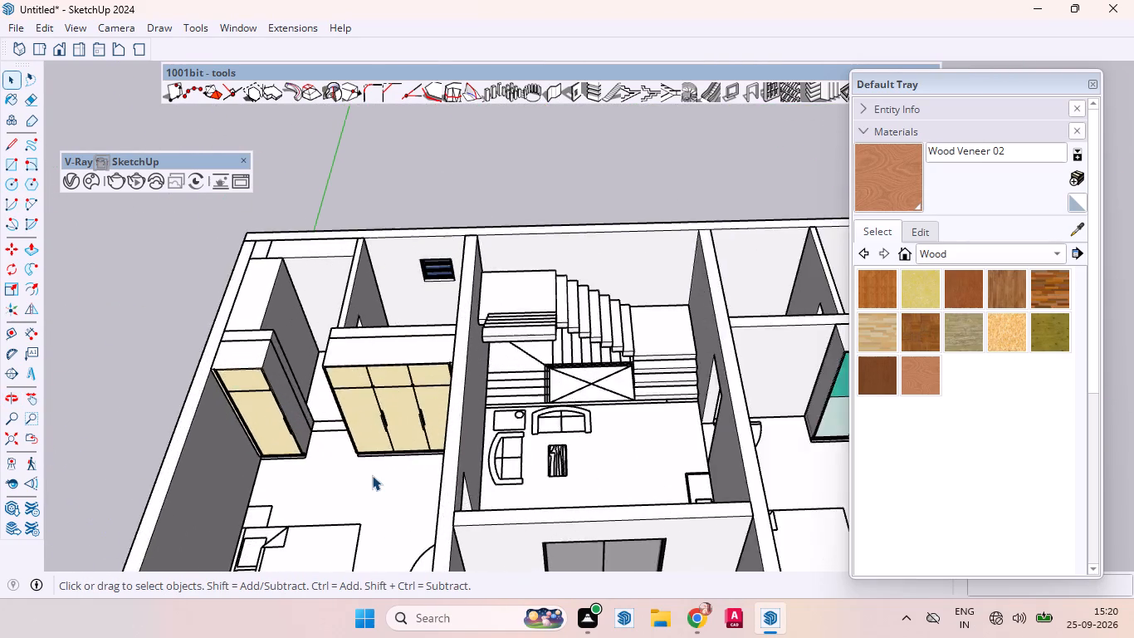
# Examine the single-door and three-door cabinets in the bedroom from the front and from above.
pyautogui.scroll(4, 372, 475)
pyautogui.scroll(-1, 372, 475)
pyautogui.scroll(1, 372, 475)
pyautogui.scroll(-1, 372, 475)
pyautogui.scroll(5, 372, 475)
pyautogui.moveTo(374, 475); pyautogui.dragTo(583, 375, button='middle')
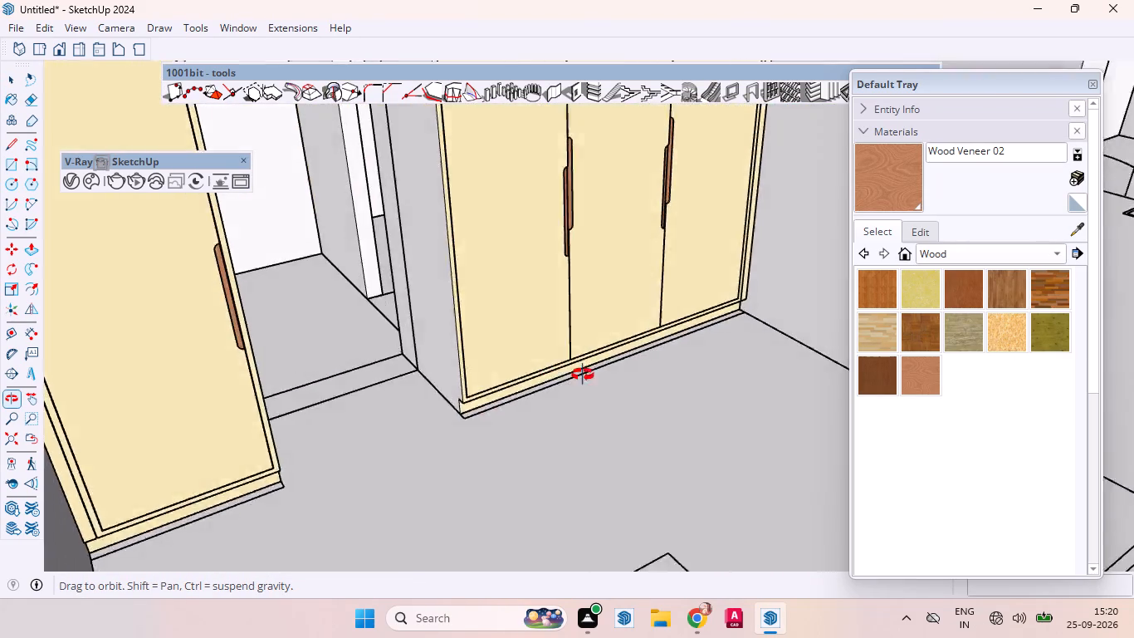
pyautogui.moveTo(583, 375); pyautogui.dragTo(363, 478, button='middle')
pyautogui.scroll(1, 364, 474)
pyautogui.scroll(-6, 379, 469)
pyautogui.scroll(1, 408, 469)
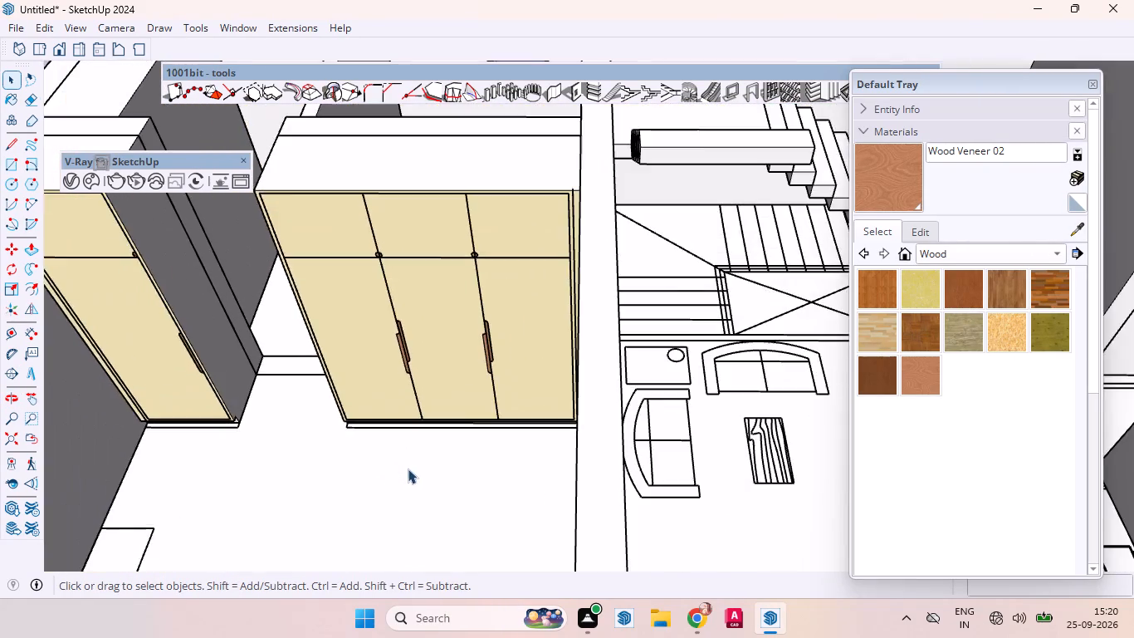
pyautogui.scroll(-16, 365, 449)
pyautogui.scroll(5, 149, 313)
pyautogui.scroll(-1, 233, 341)
pyautogui.scroll(2, 247, 350)
pyautogui.scroll(-1, 281, 374)
pyautogui.scroll(7, 471, 424)
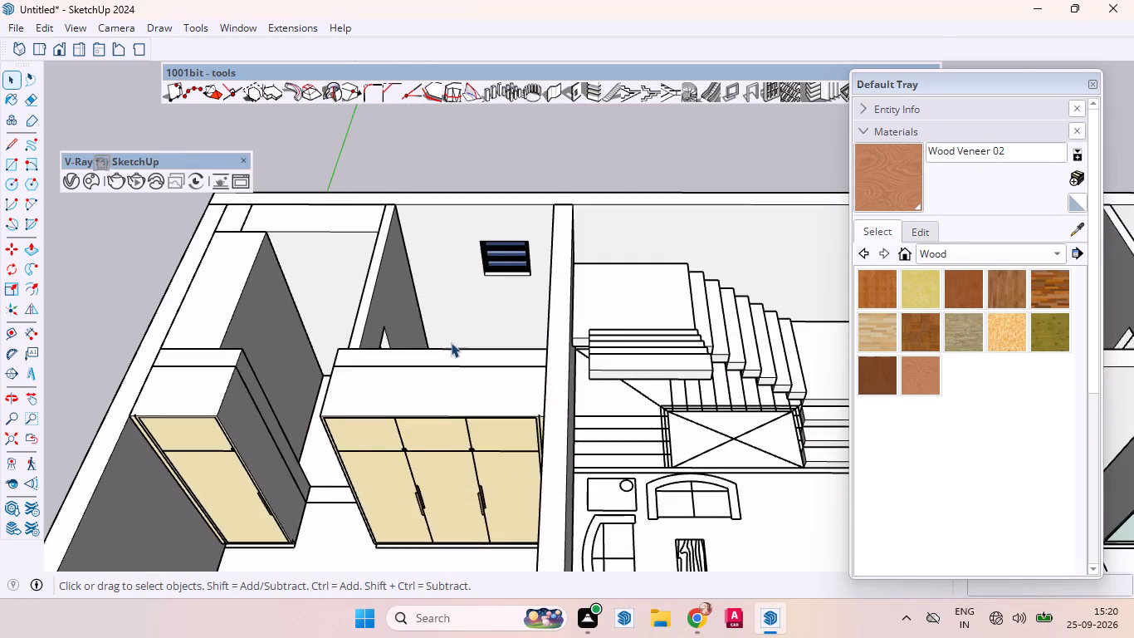
# Bring the whole floor into view and compare the cabinets in both bedrooms.
pyautogui.scroll(5, 379, 312)
pyautogui.scroll(-5, 349, 306)
pyautogui.scroll(1, 357, 307)
pyautogui.scroll(-3, 358, 307)
pyautogui.scroll(1, 374, 318)
pyautogui.scroll(-4, 392, 328)
pyautogui.scroll(1, 389, 317)
pyautogui.scroll(-1, 377, 307)
pyautogui.scroll(1, 340, 277)
pyautogui.scroll(-9, 340, 277)
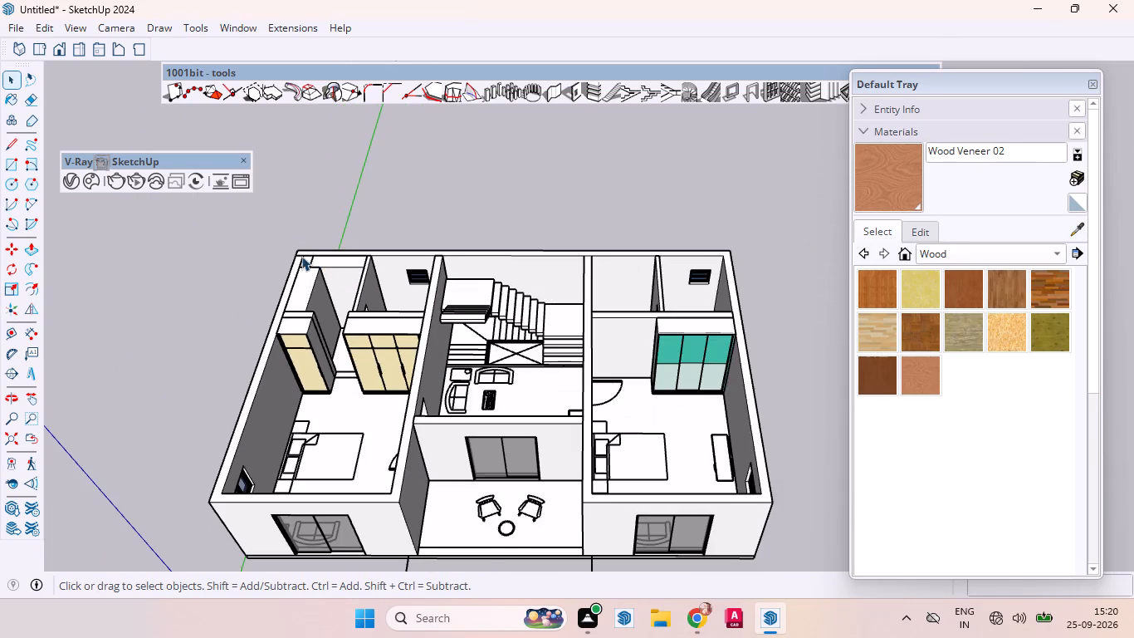
# Examine the dressing area's plain wardrobe blocks, floor and doorway from above.
pyautogui.scroll(17, 283, 266)
pyautogui.scroll(-3, 336, 403)
pyautogui.scroll(9, 339, 404)
pyautogui.scroll(1, 609, 217)
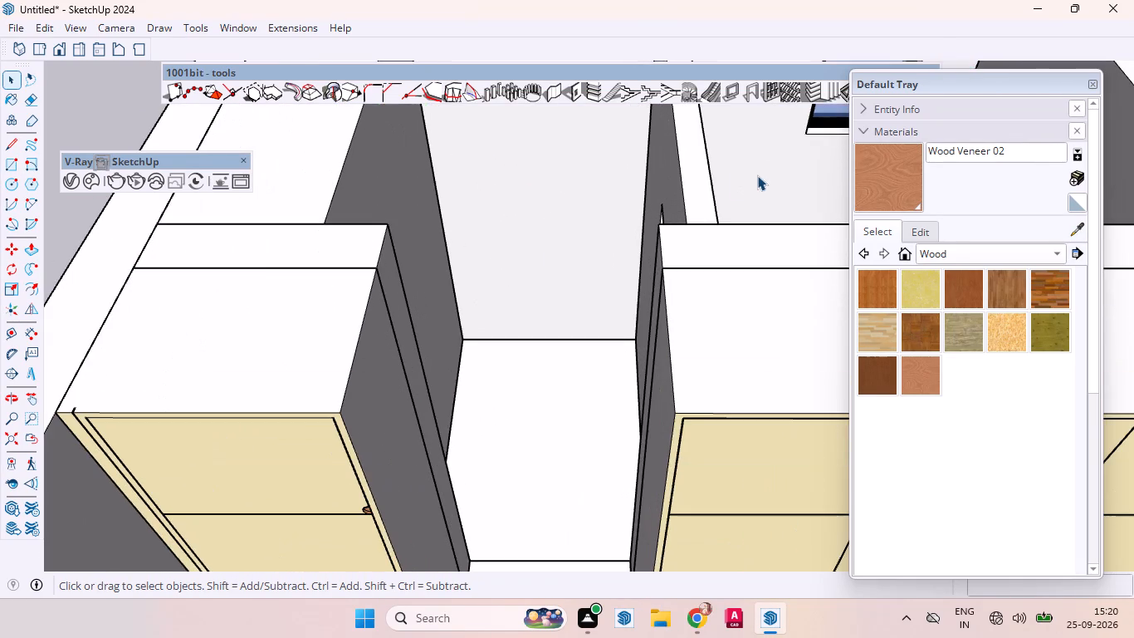
pyautogui.moveTo(741, 180); pyautogui.dragTo(822, 306, button='middle')
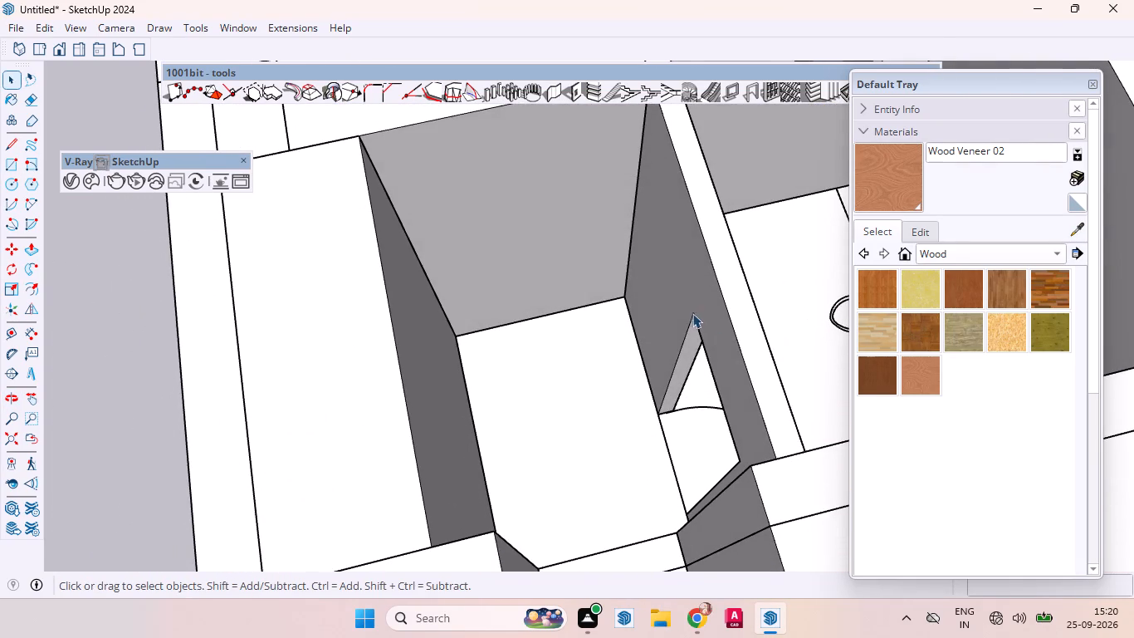
pyautogui.scroll(6, 617, 273)
pyautogui.scroll(-14, 617, 273)
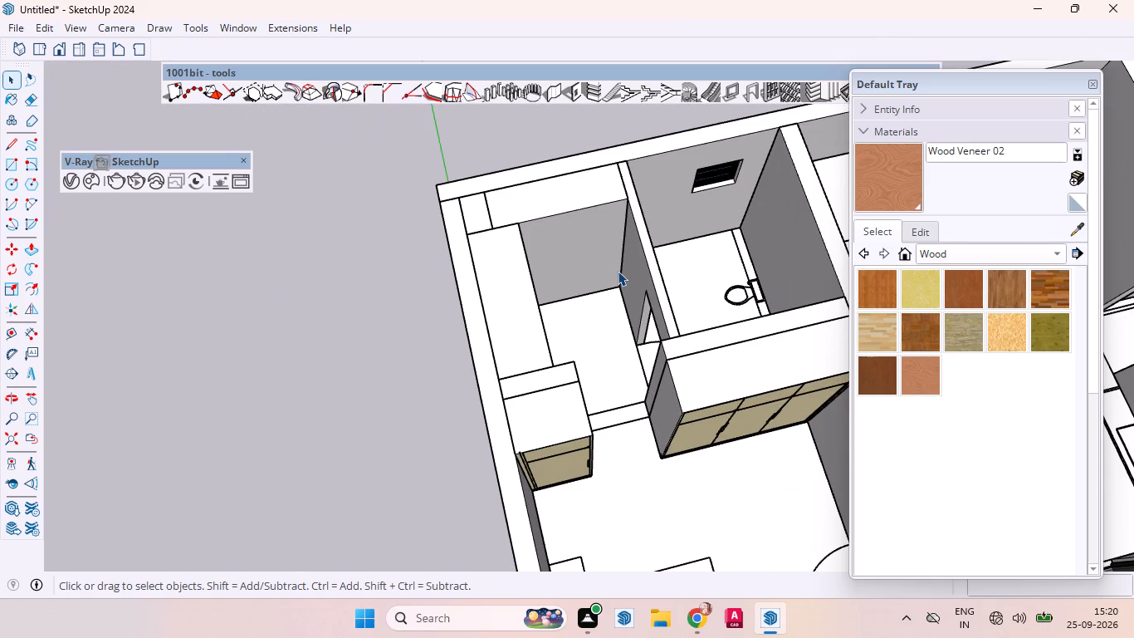
pyautogui.scroll(3, 618, 271)
pyautogui.scroll(-1, 618, 271)
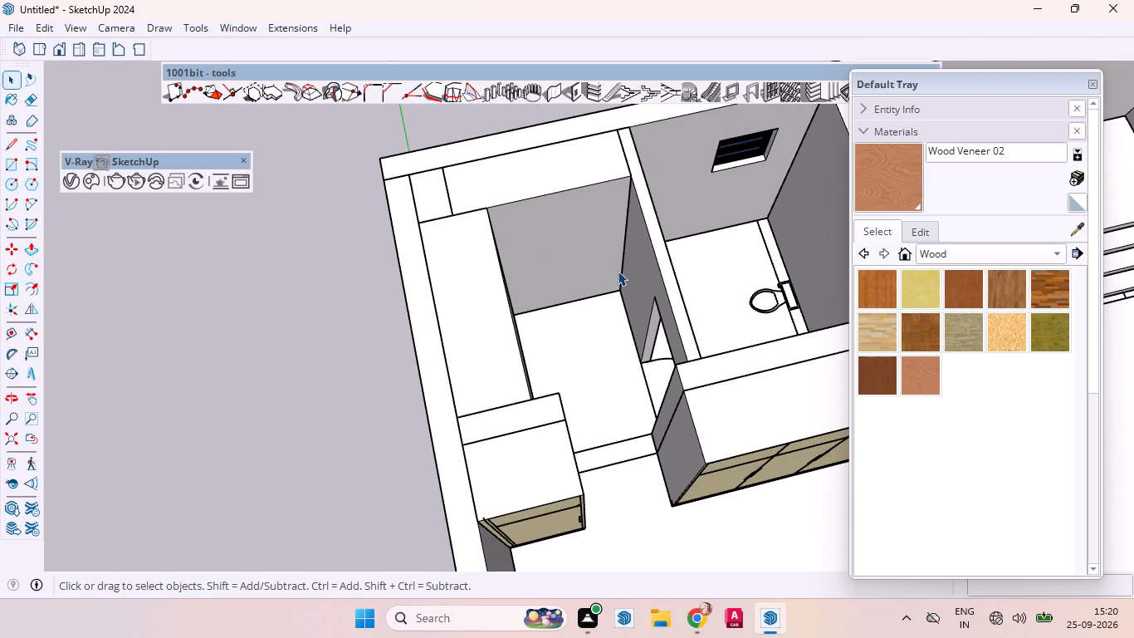
pyautogui.scroll(2, 618, 271)
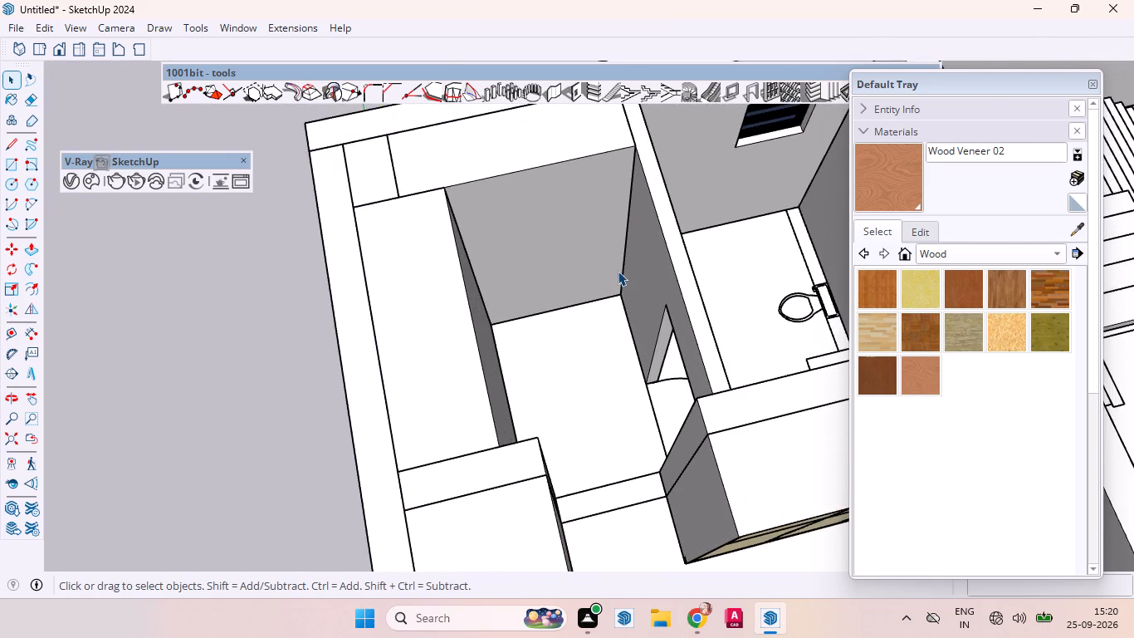
pyautogui.scroll(2, 618, 271)
pyautogui.scroll(-2, 618, 271)
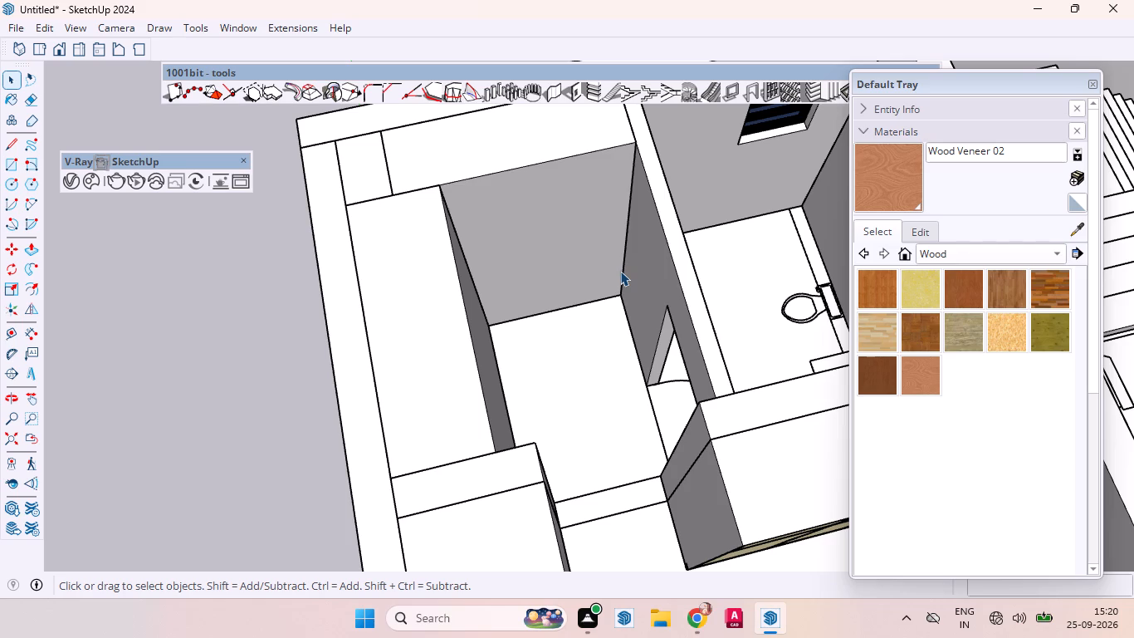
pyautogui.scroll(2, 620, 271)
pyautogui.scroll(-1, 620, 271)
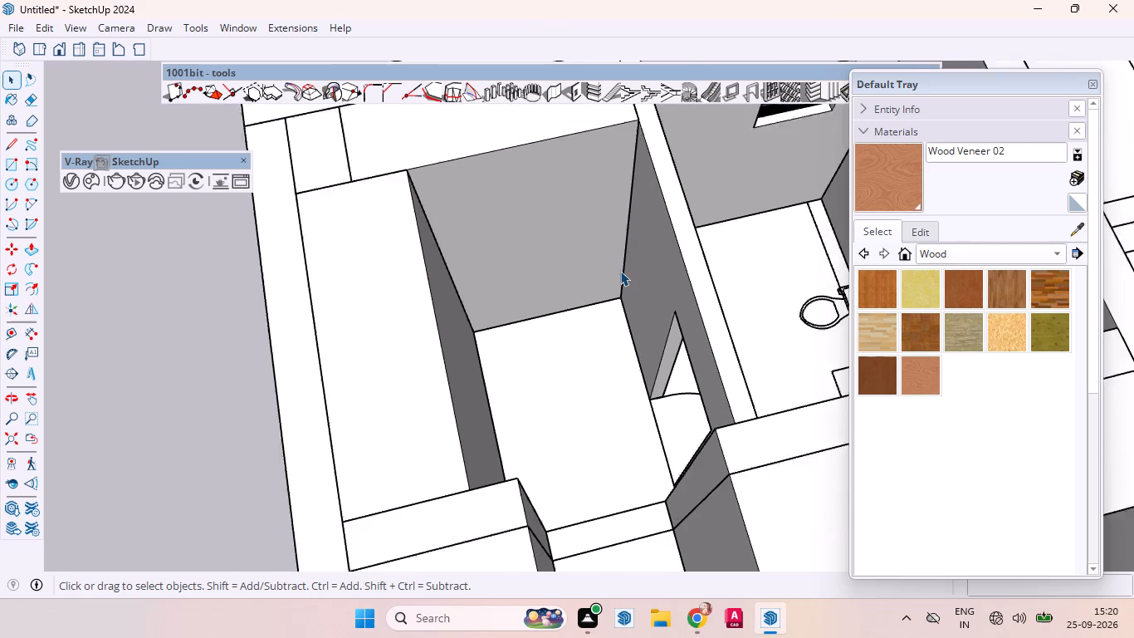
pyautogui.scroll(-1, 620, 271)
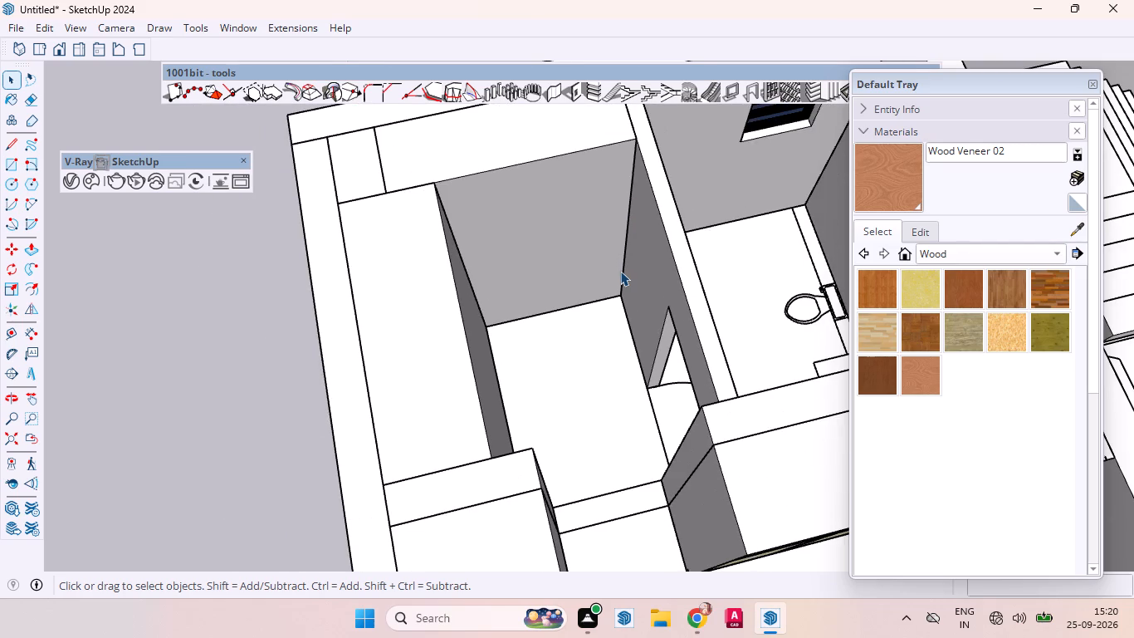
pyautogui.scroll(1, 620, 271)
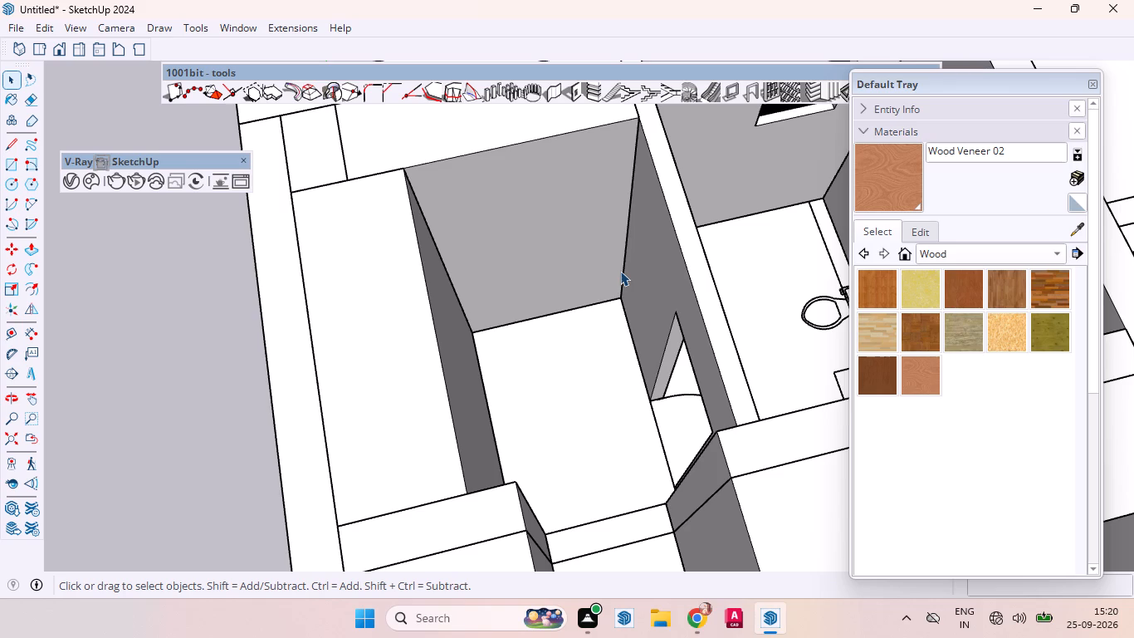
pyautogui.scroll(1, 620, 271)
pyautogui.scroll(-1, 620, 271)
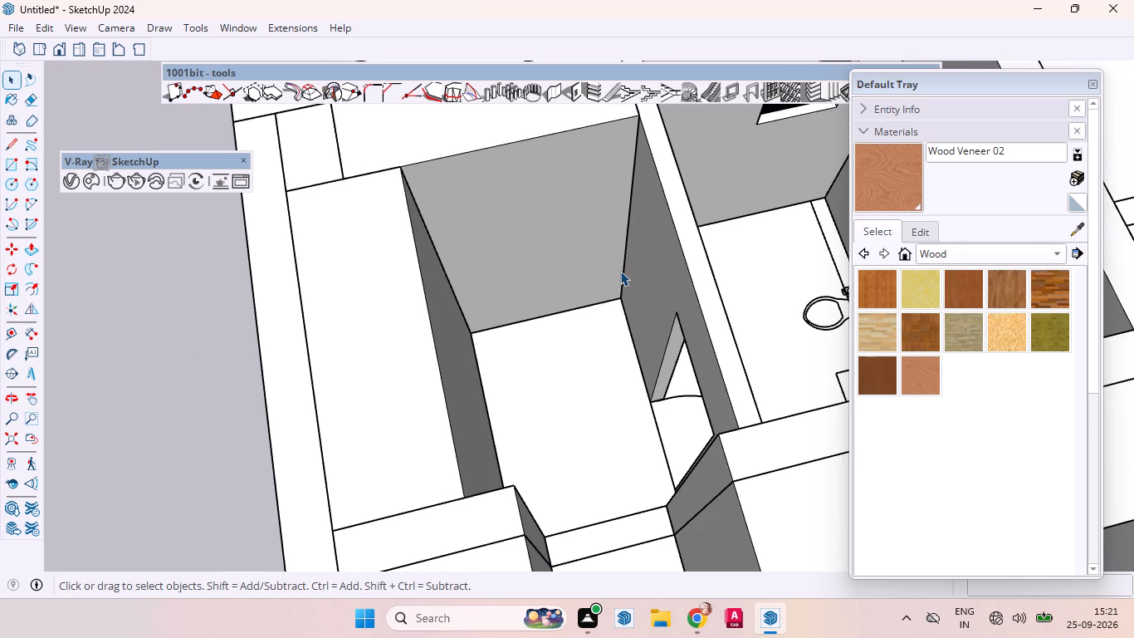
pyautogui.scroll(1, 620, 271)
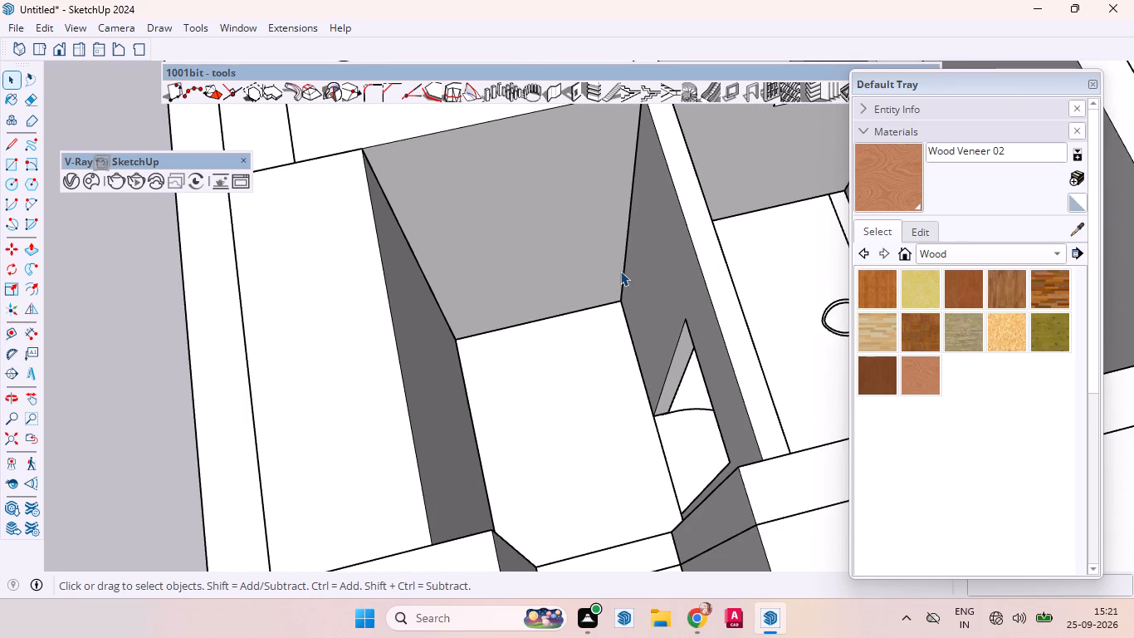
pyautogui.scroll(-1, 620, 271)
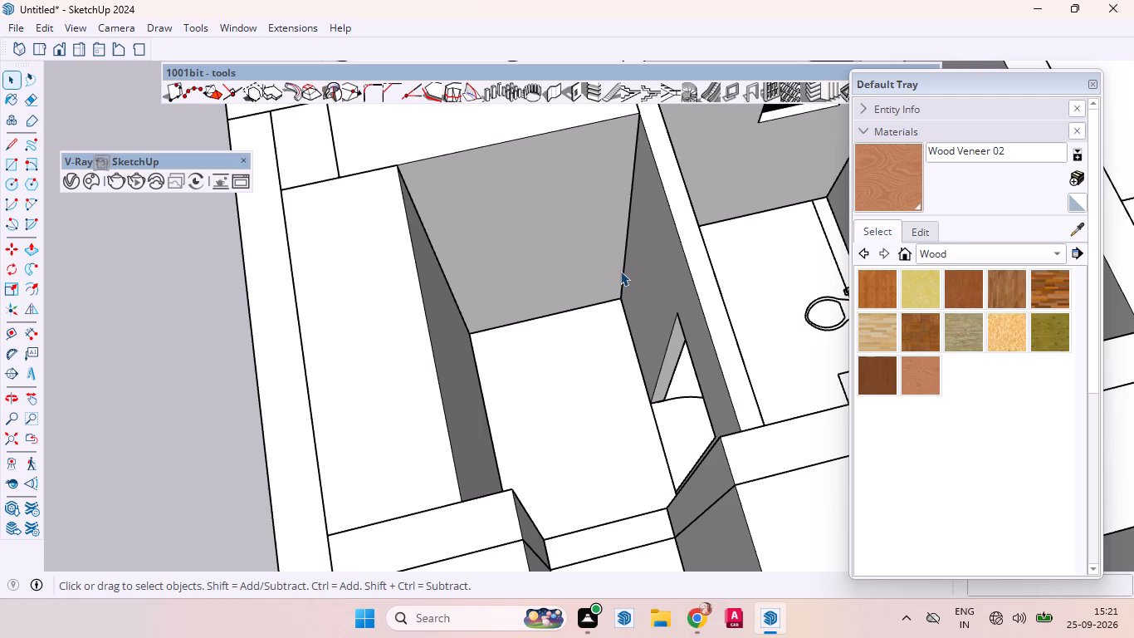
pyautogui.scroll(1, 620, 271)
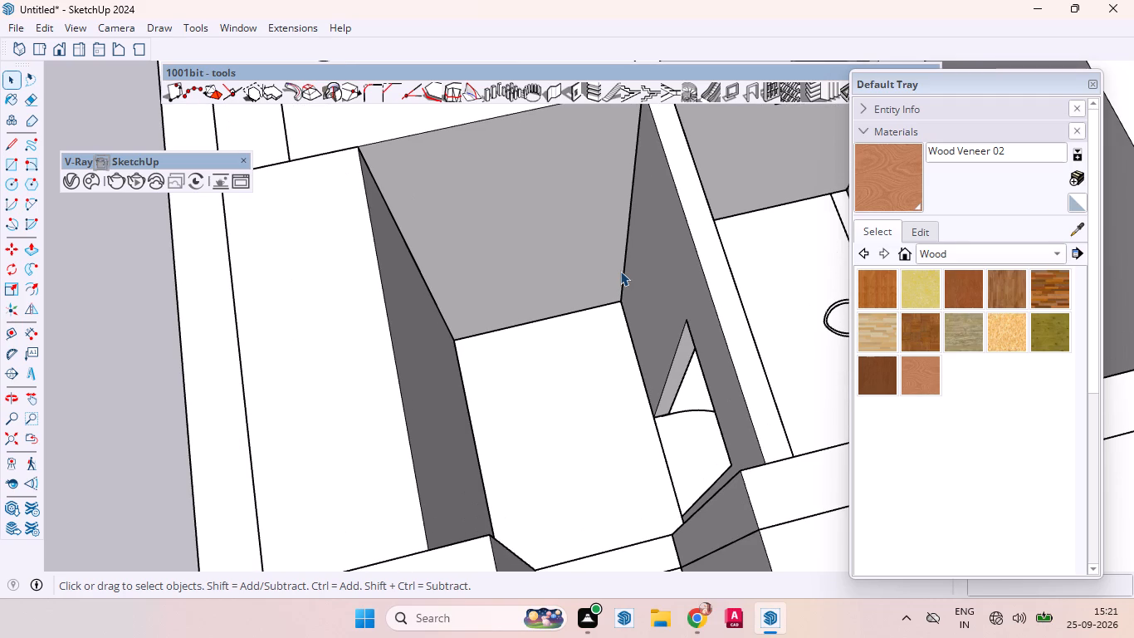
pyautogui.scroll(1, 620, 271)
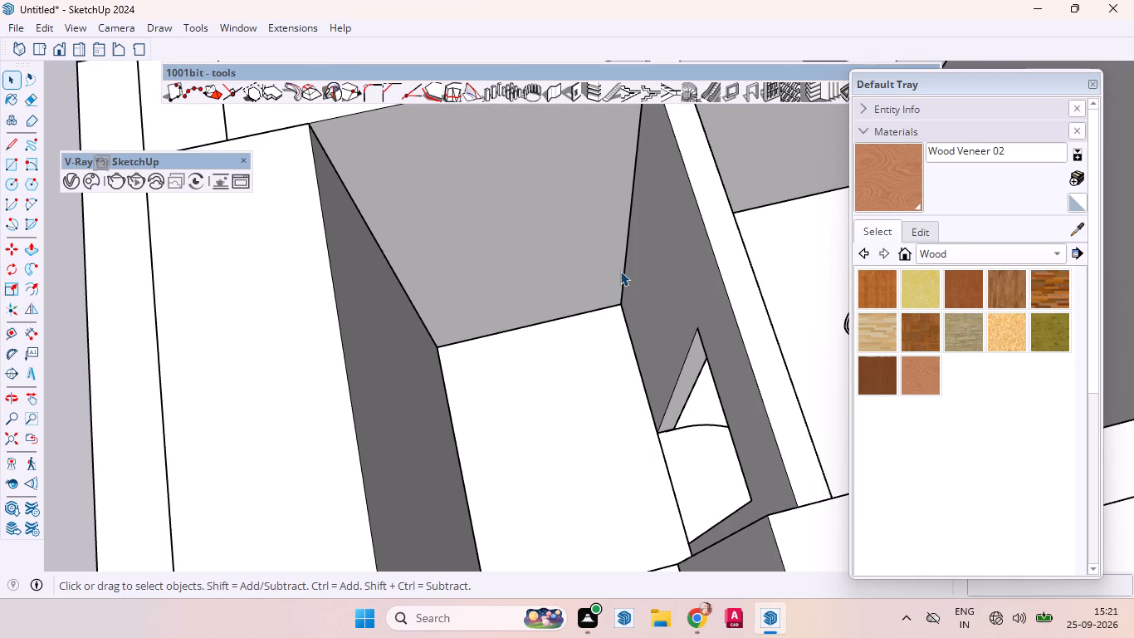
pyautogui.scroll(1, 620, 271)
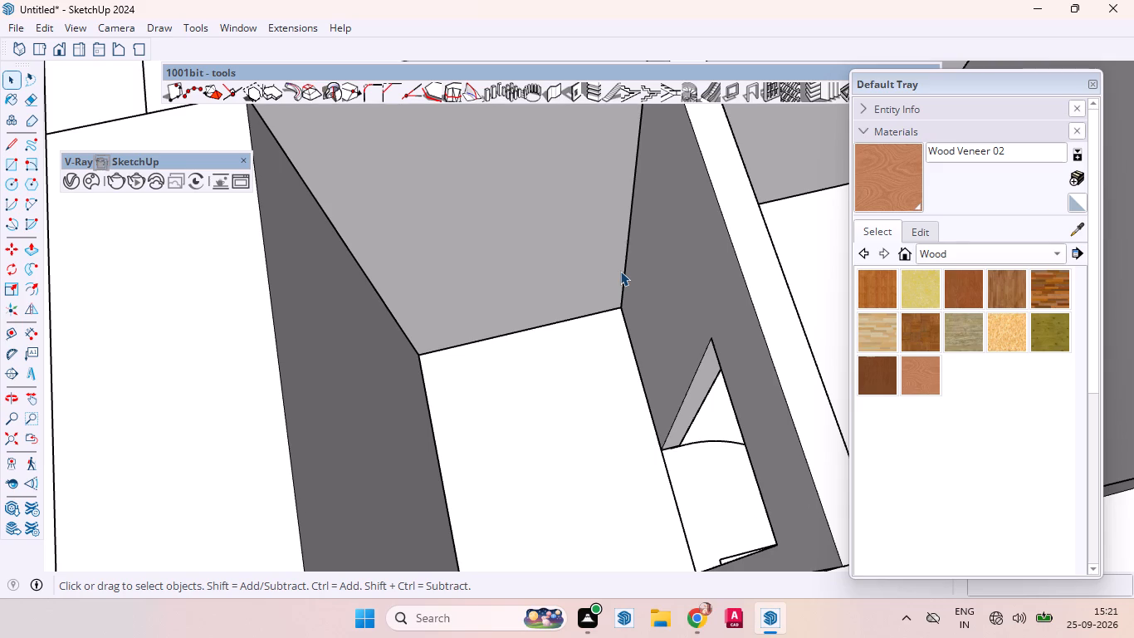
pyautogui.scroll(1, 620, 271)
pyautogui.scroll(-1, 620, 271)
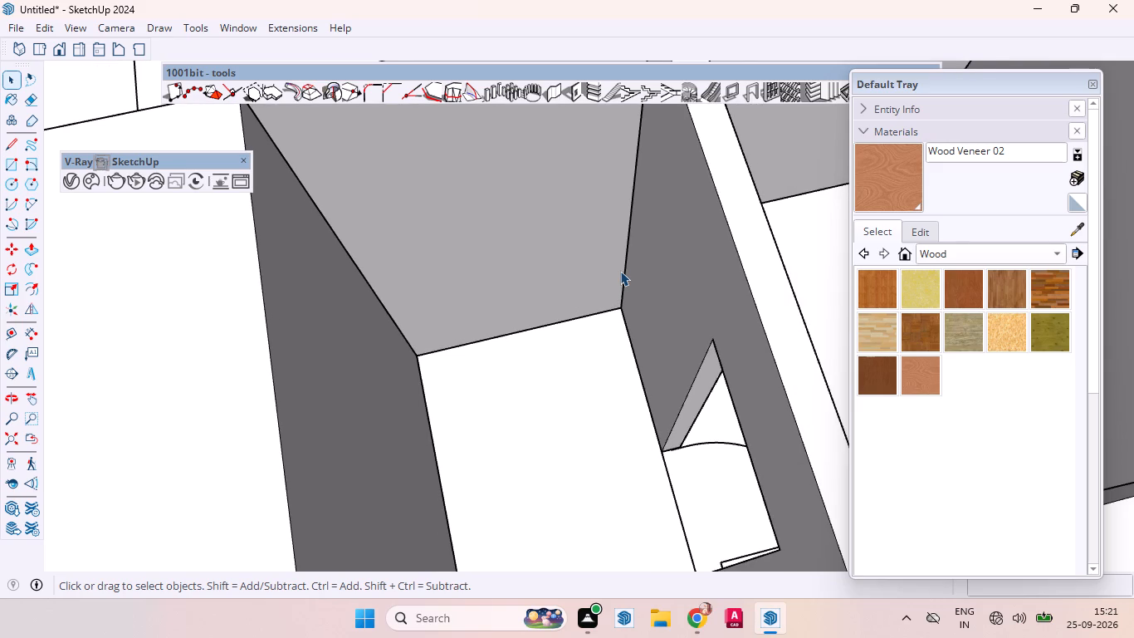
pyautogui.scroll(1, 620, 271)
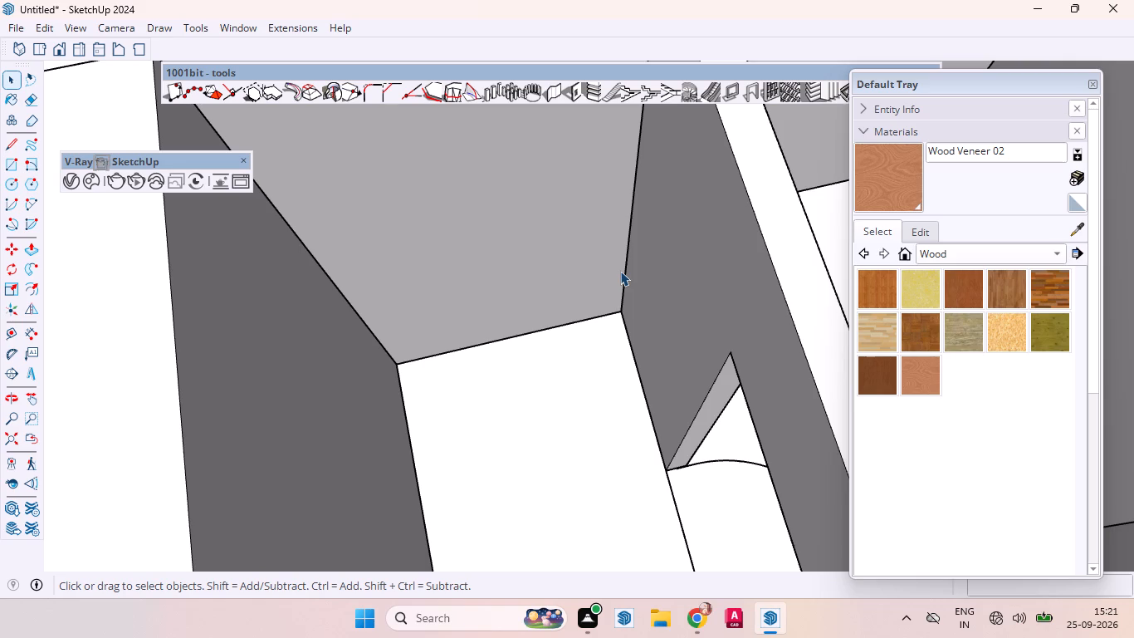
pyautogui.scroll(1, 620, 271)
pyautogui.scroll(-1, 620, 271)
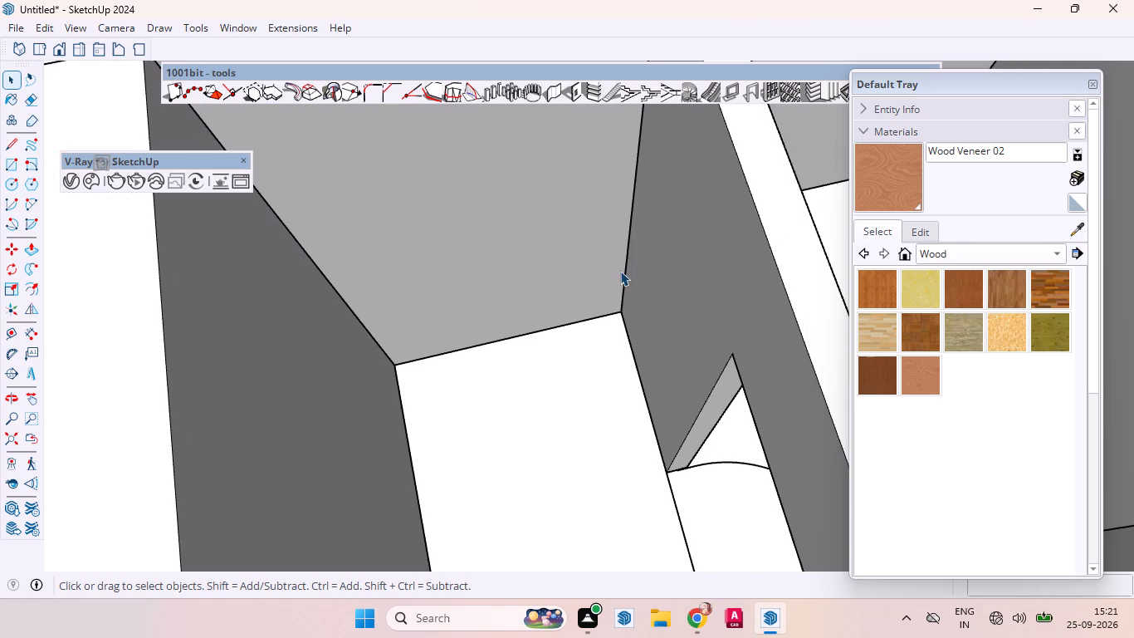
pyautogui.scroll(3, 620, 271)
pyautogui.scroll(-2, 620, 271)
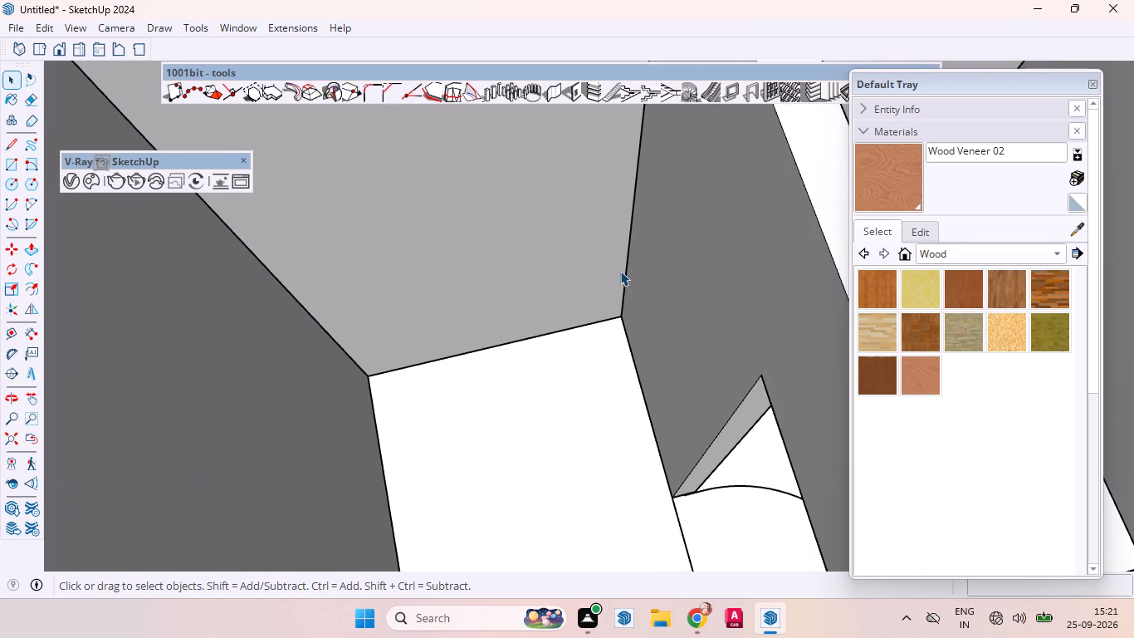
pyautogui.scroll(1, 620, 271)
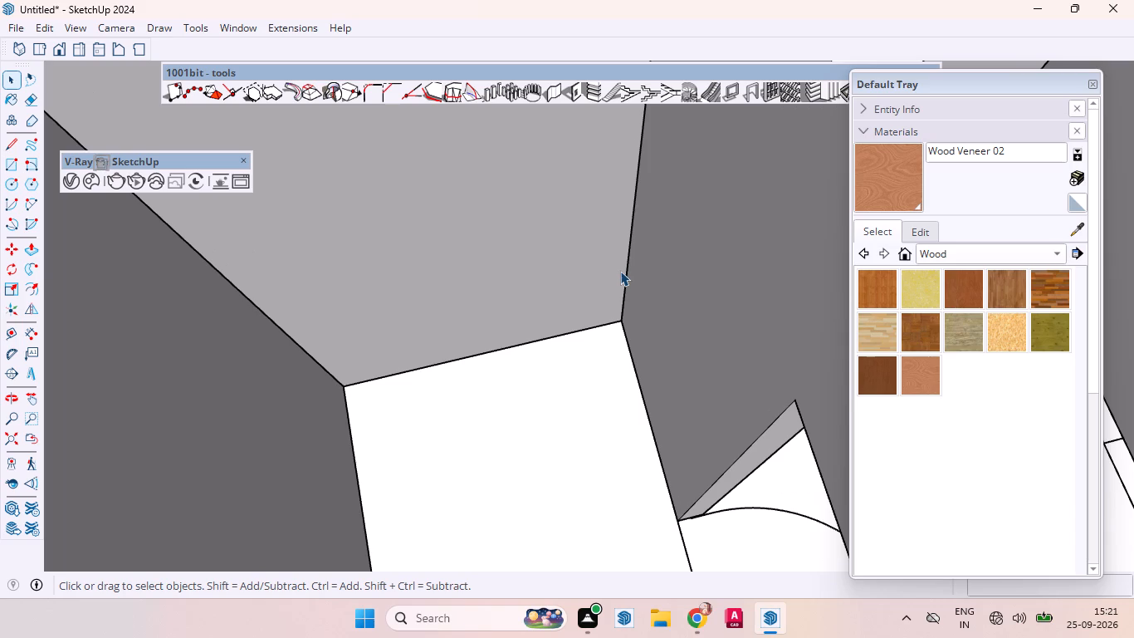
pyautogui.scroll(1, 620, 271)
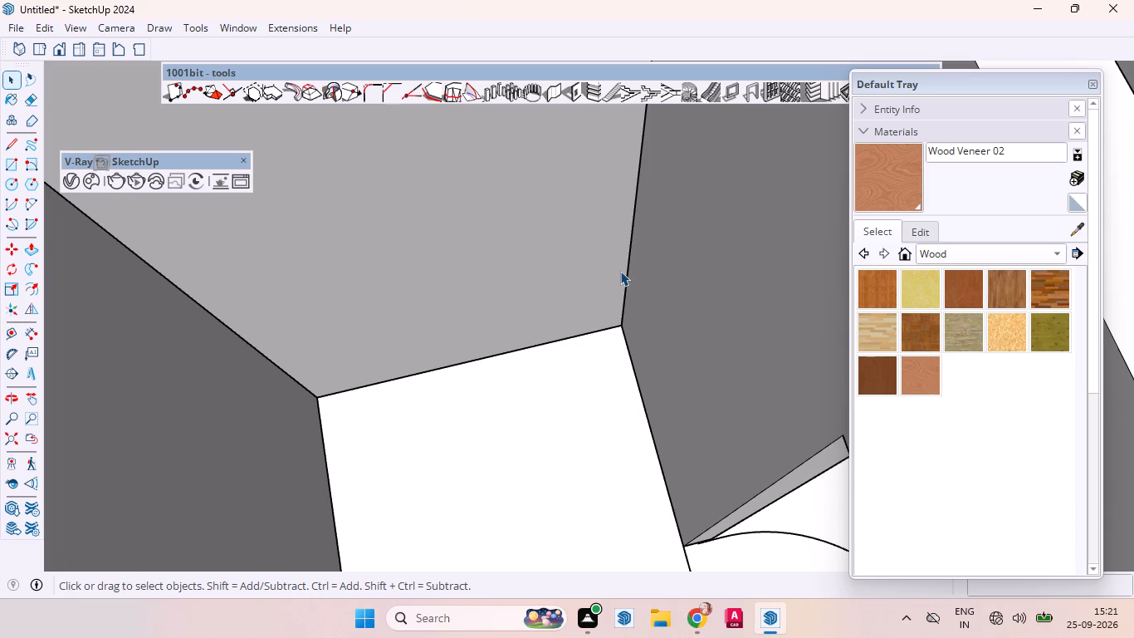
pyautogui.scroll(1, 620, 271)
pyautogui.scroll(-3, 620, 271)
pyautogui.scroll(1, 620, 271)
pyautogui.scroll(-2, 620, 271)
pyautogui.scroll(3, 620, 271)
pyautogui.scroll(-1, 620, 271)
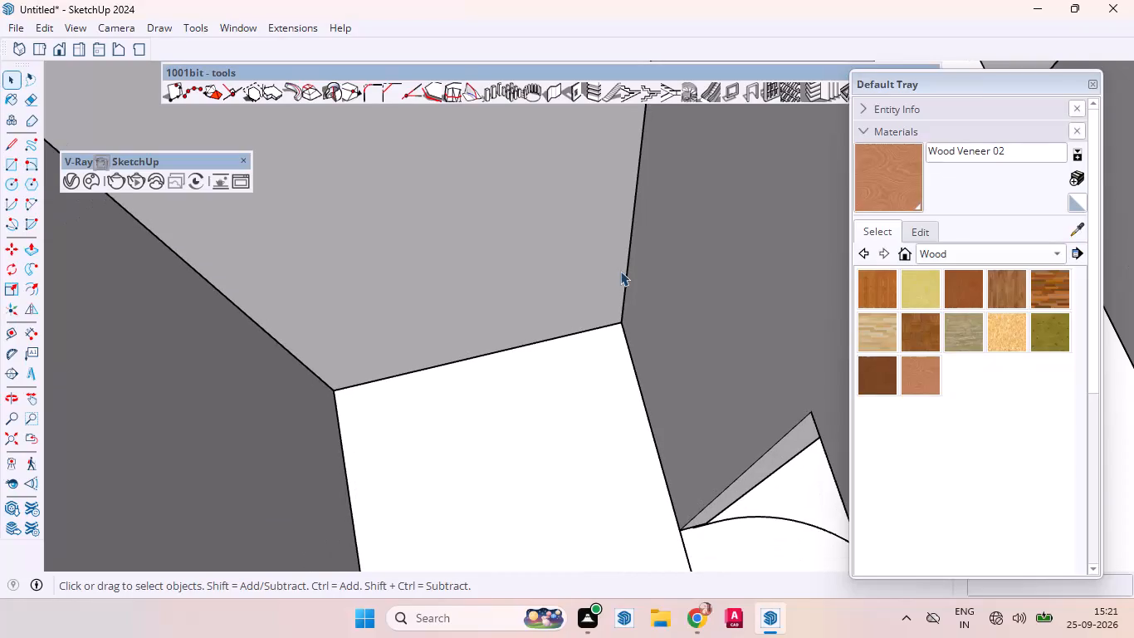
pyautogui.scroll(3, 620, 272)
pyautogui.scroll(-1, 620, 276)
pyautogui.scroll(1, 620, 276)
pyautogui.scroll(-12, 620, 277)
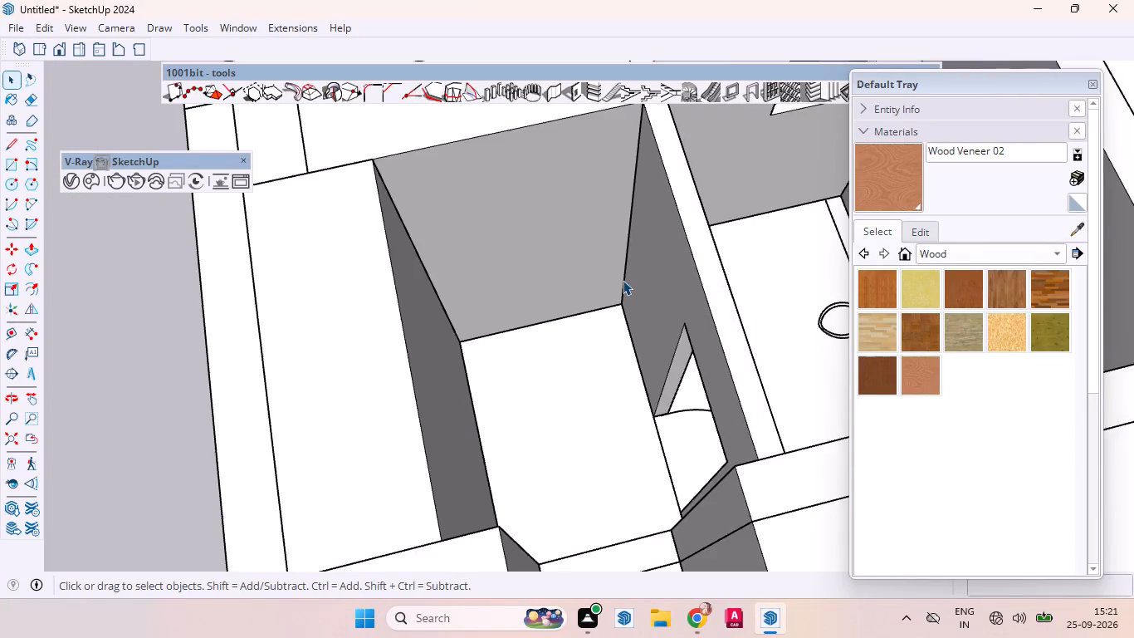
# Measure the dressing area's back wardrobe front at floor level, from the side wardrobe to the doorway wall.
pyautogui.scroll(-3, 623, 280)
pyautogui.moveTo(621, 282); pyautogui.dragTo(543, 184, button='middle')
pyautogui.scroll(2, 558, 245)
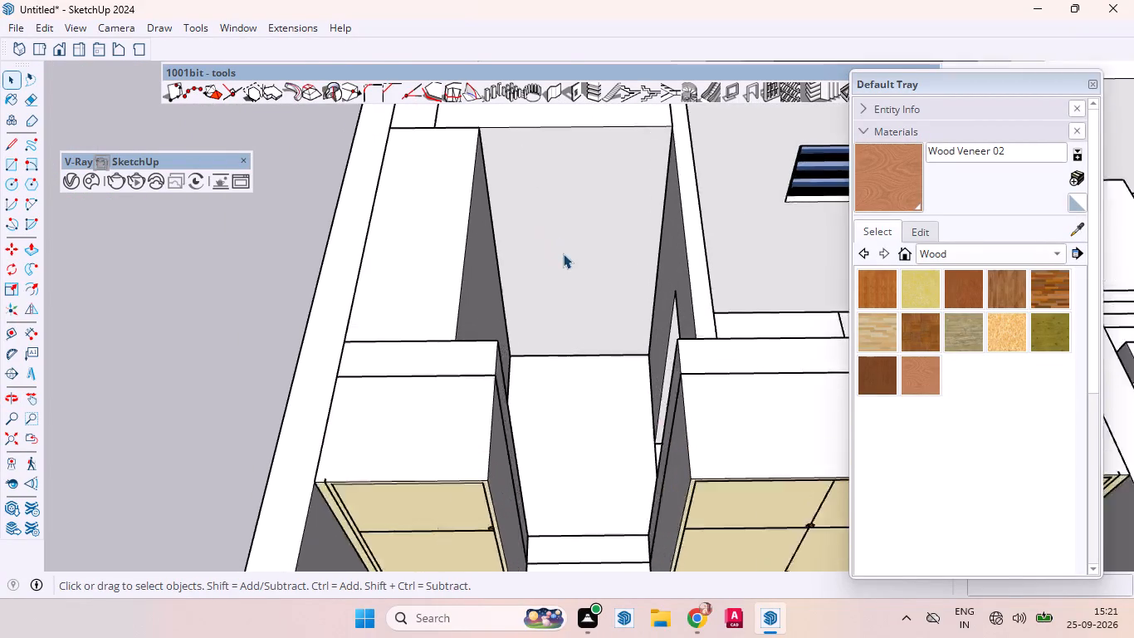
pyautogui.scroll(3, 563, 253)
pyautogui.press('d')
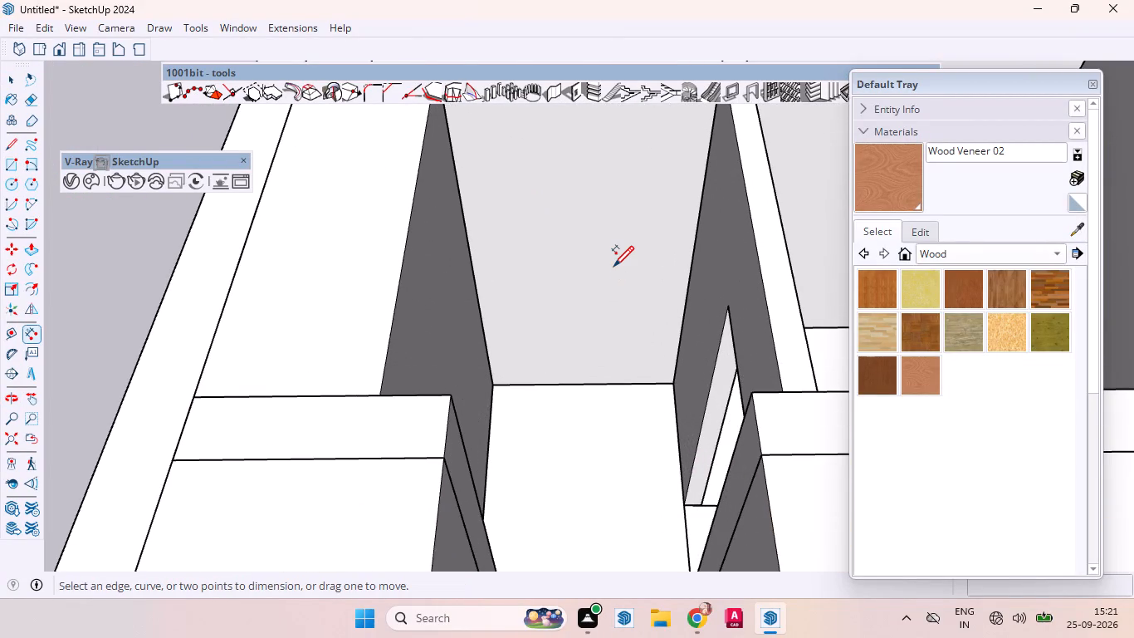
pyautogui.click(491, 385)
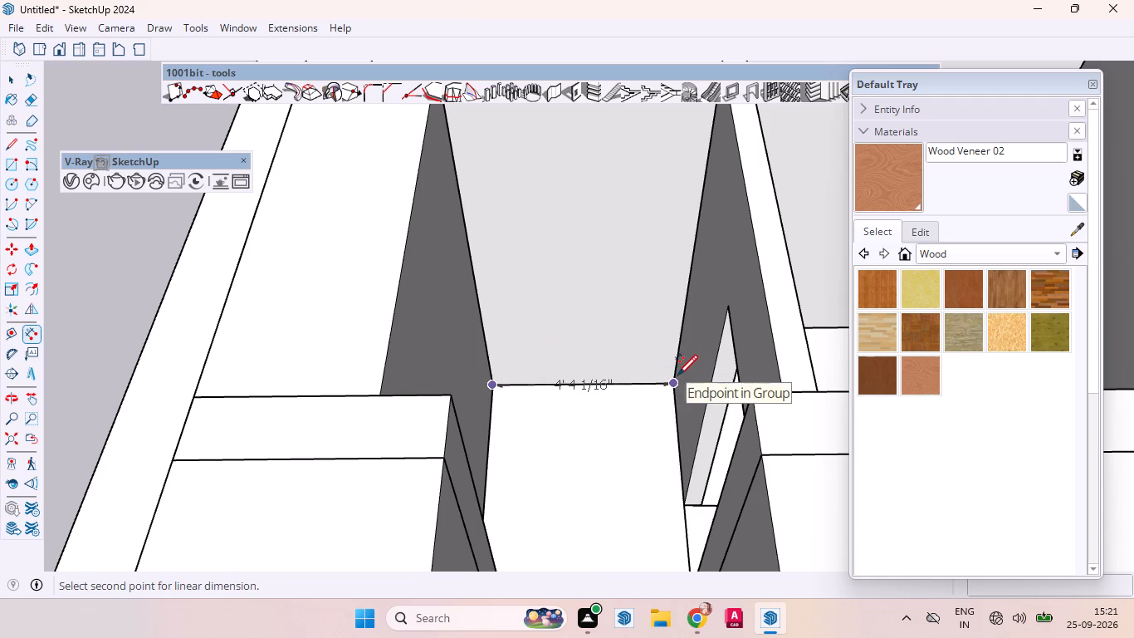
pyautogui.press('space')
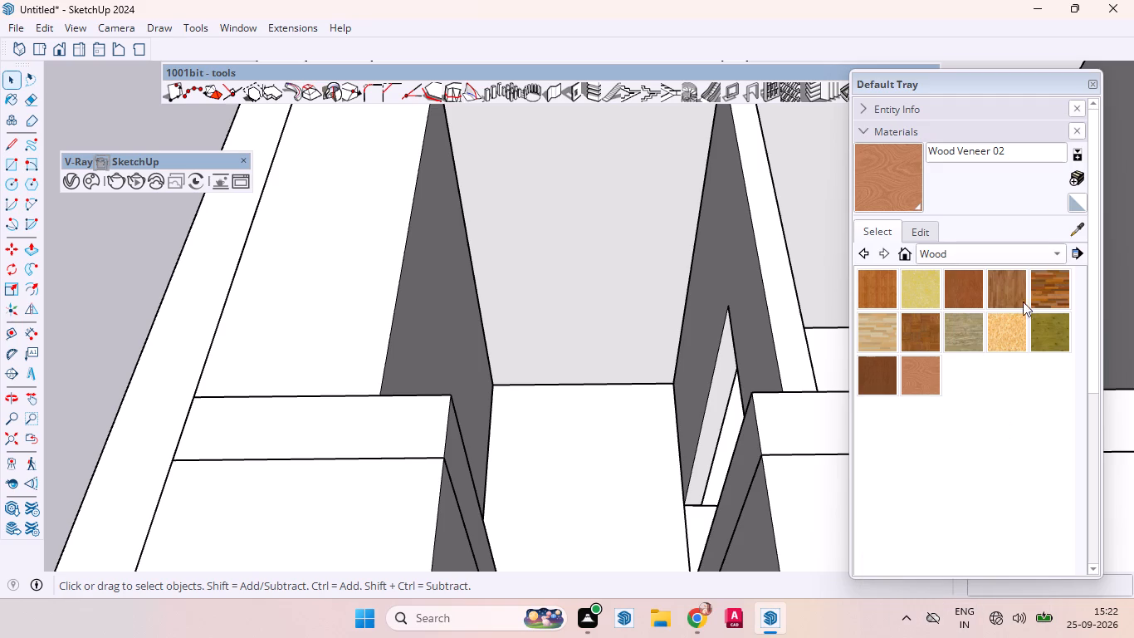
# Copy the bottom edge of the dressing area's back wardrobe front 4" upward to mark a skirting strip.
pyautogui.scroll(-5, 767, 372)
pyautogui.click(667, 243)
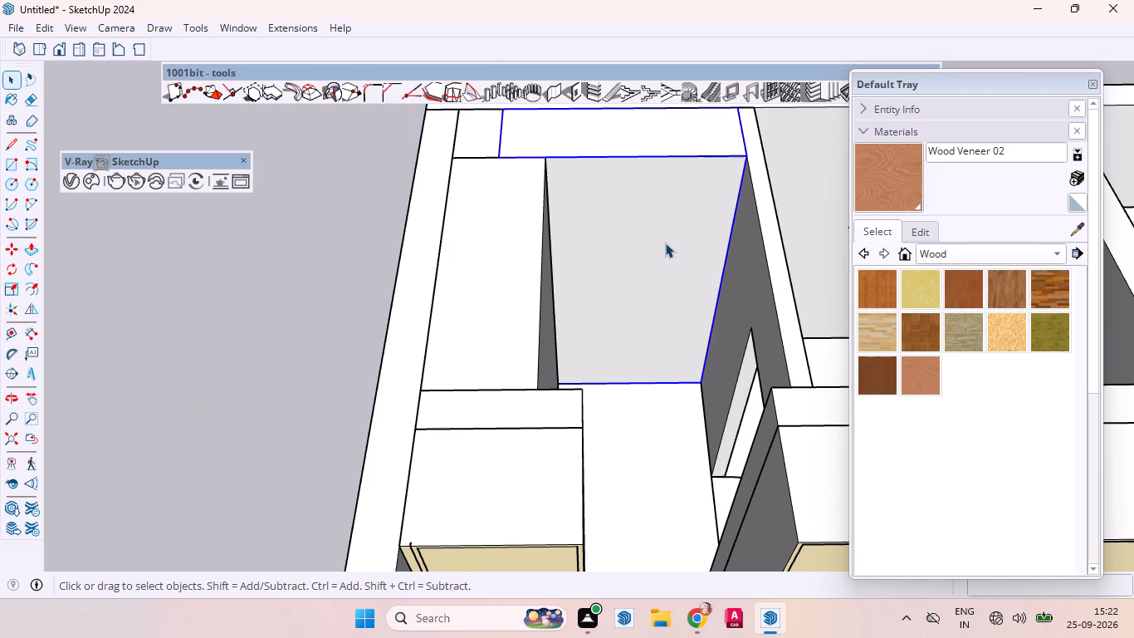
pyautogui.doubleClick(665, 243)
pyautogui.click(644, 250)
pyautogui.scroll(6, 669, 278)
pyautogui.moveTo(731, 320); pyautogui.dragTo(857, 328, button='middle')
pyautogui.scroll(1, 857, 326)
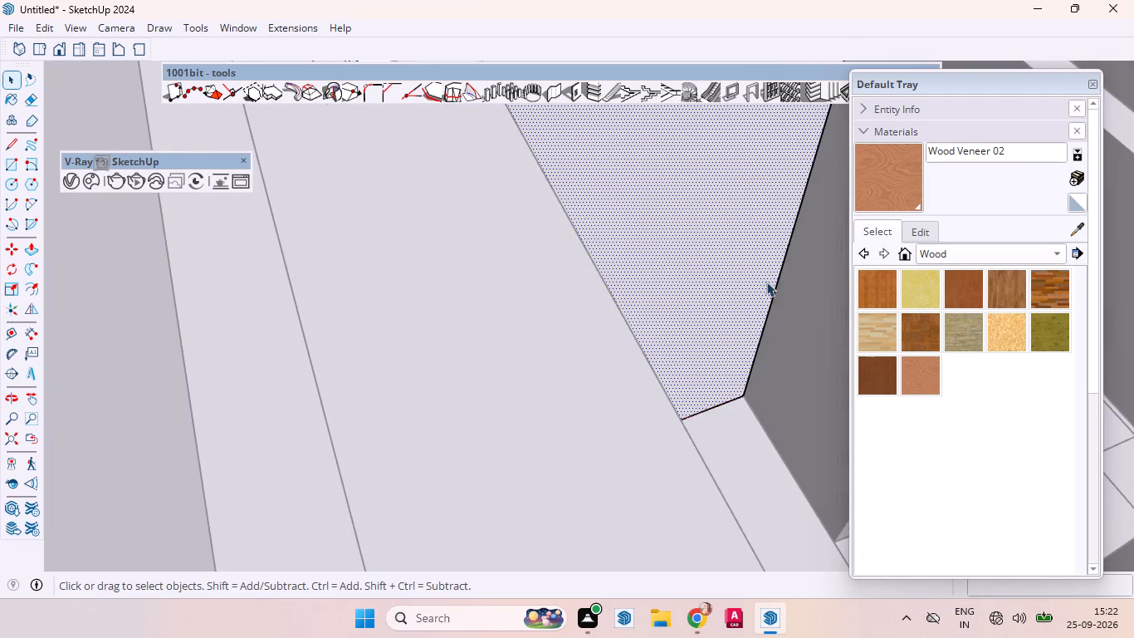
pyautogui.click(775, 282)
pyautogui.scroll(-4, 648, 349)
pyautogui.scroll(4, 744, 360)
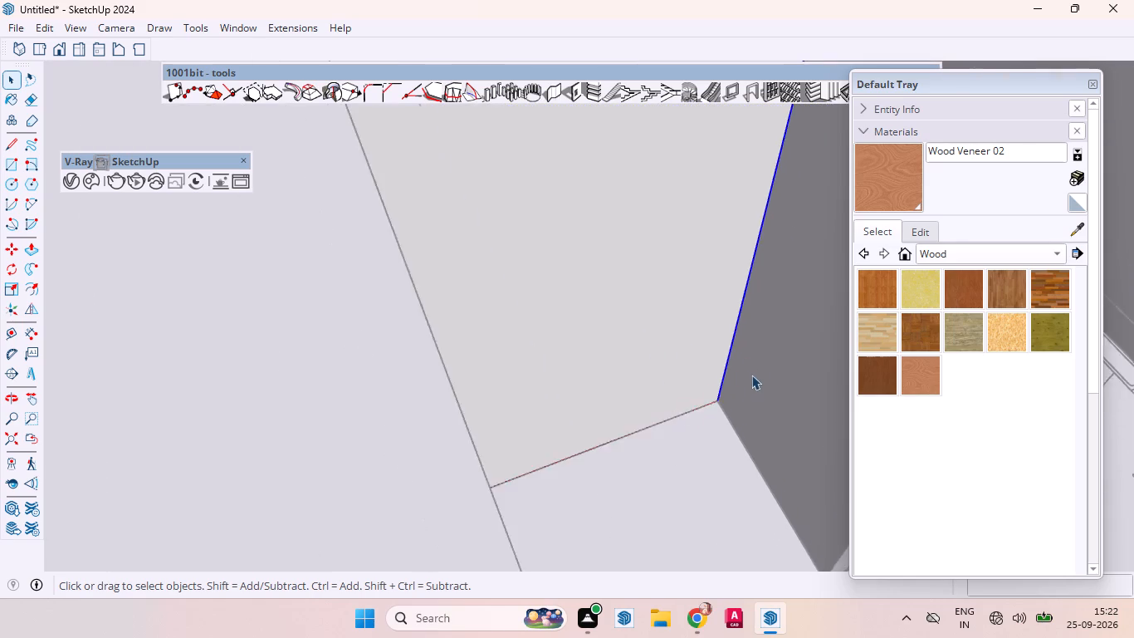
pyautogui.moveTo(752, 378); pyautogui.dragTo(680, 374, button='middle')
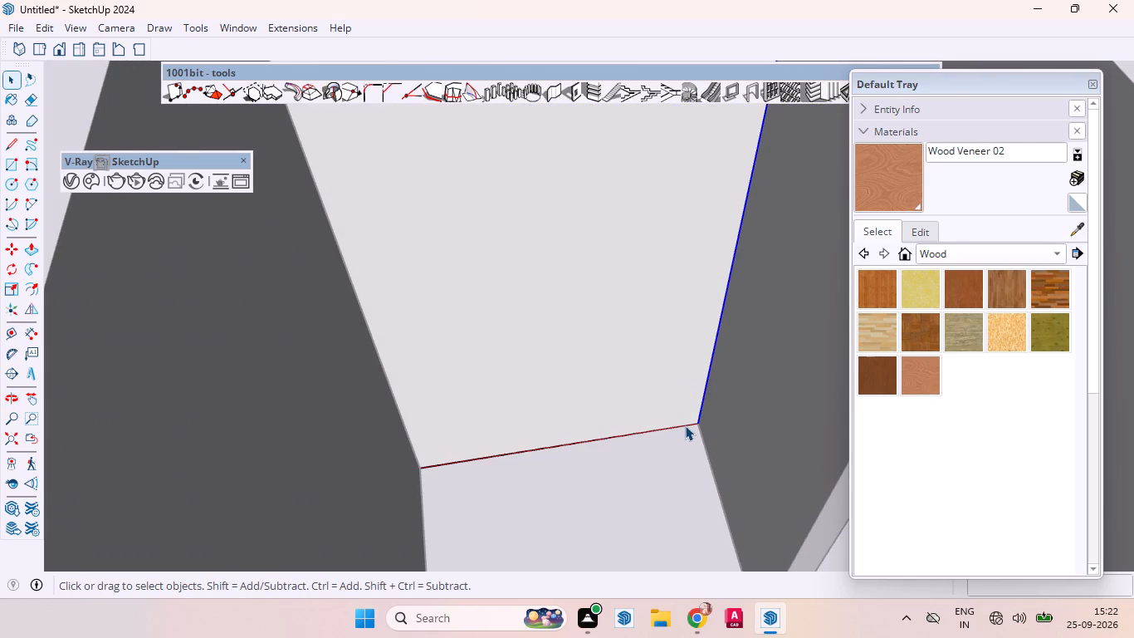
pyautogui.click(634, 432)
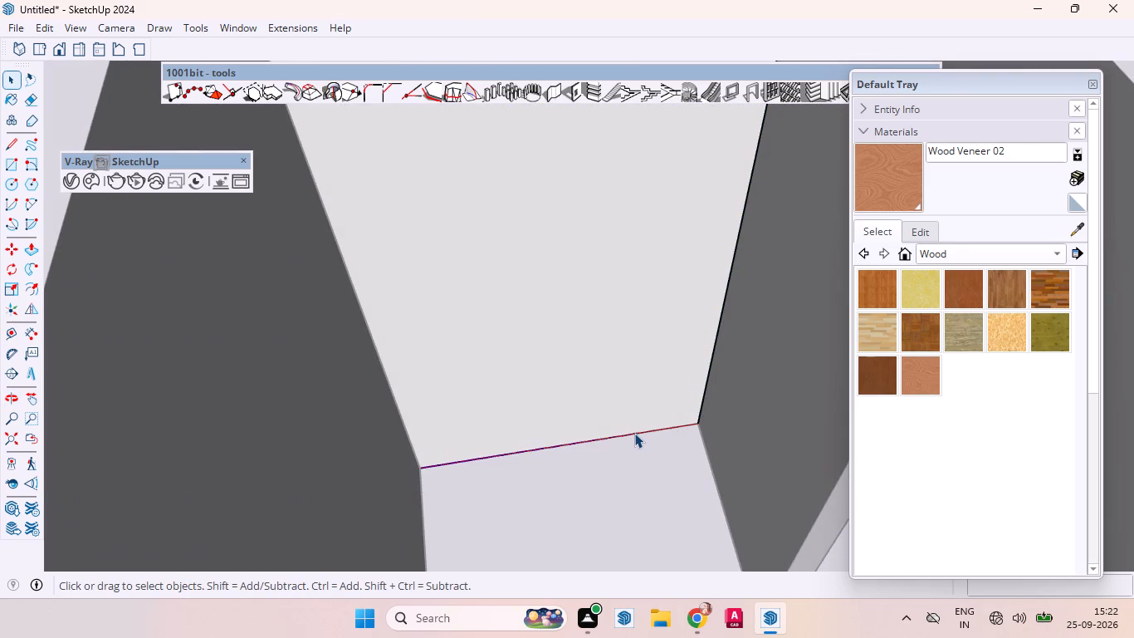
pyautogui.press('m')
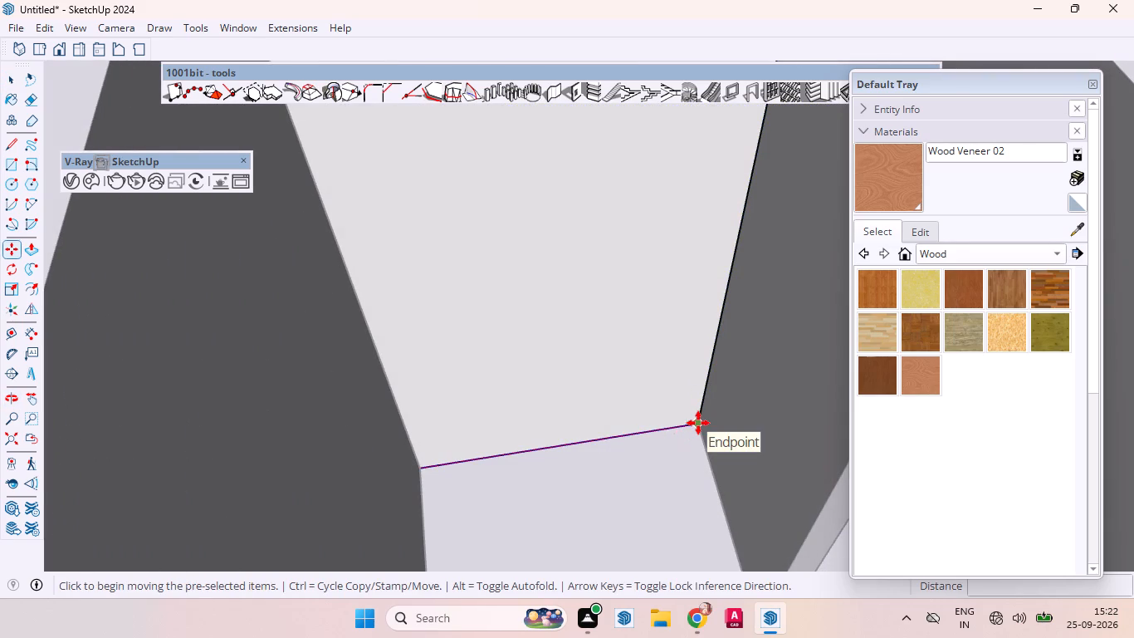
pyautogui.click(698, 423)
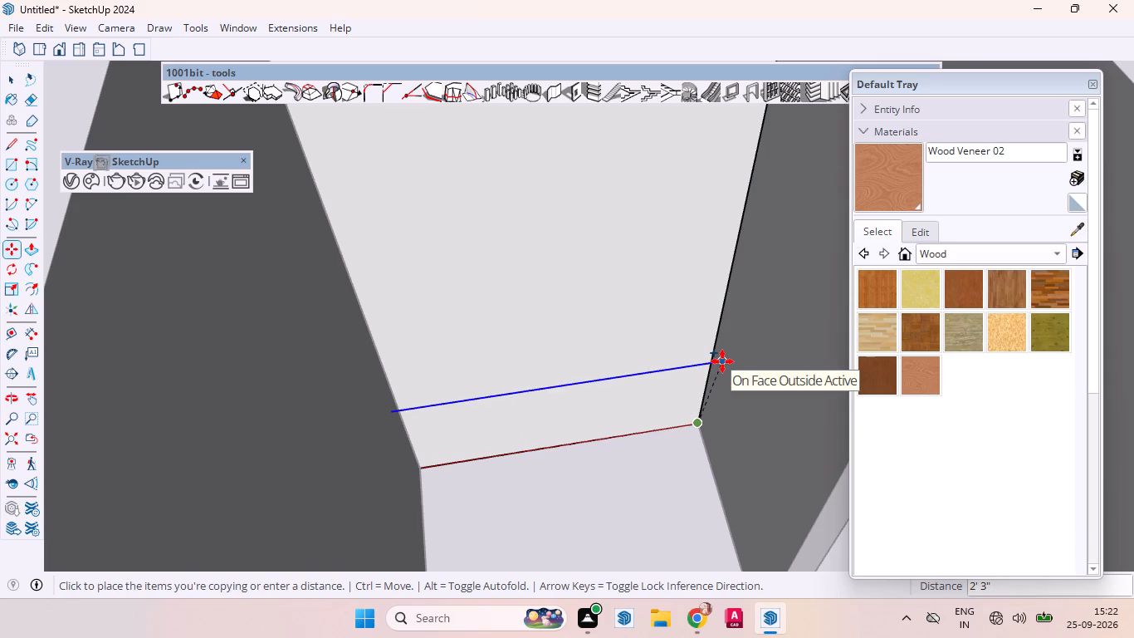
pyautogui.press('4')
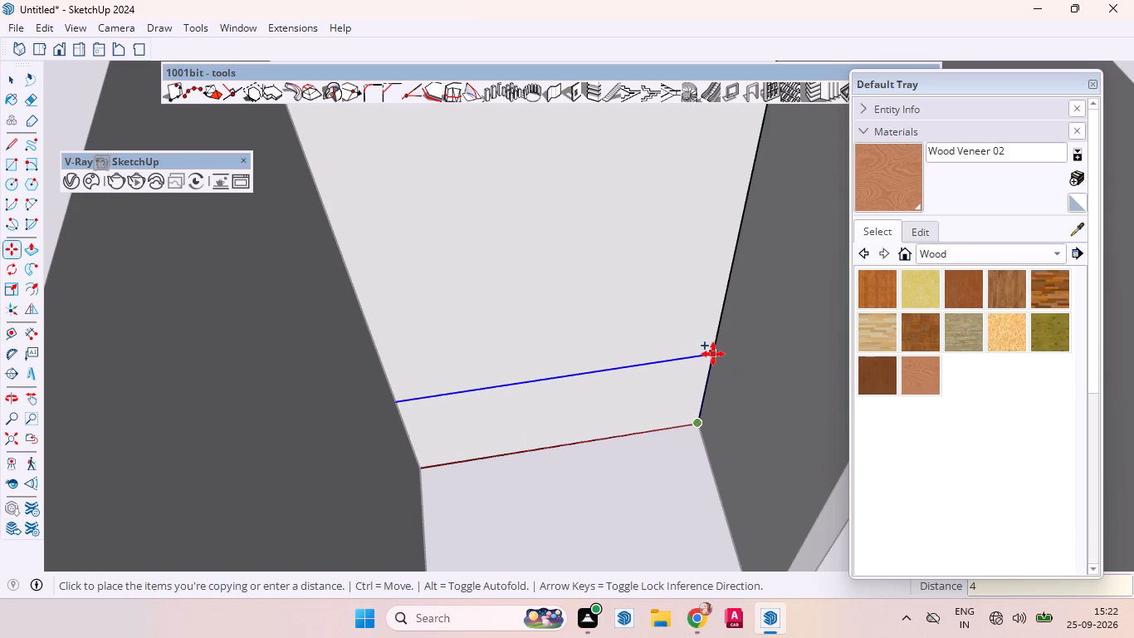
pyautogui.press('Return')
pyautogui.press('space')
# Copy the bottom front edge of the dressing area's side wardrobe 4" upward along its front face.
pyautogui.scroll(-4, 632, 252)
pyautogui.moveTo(646, 442); pyautogui.dragTo(584, 460, button='middle')
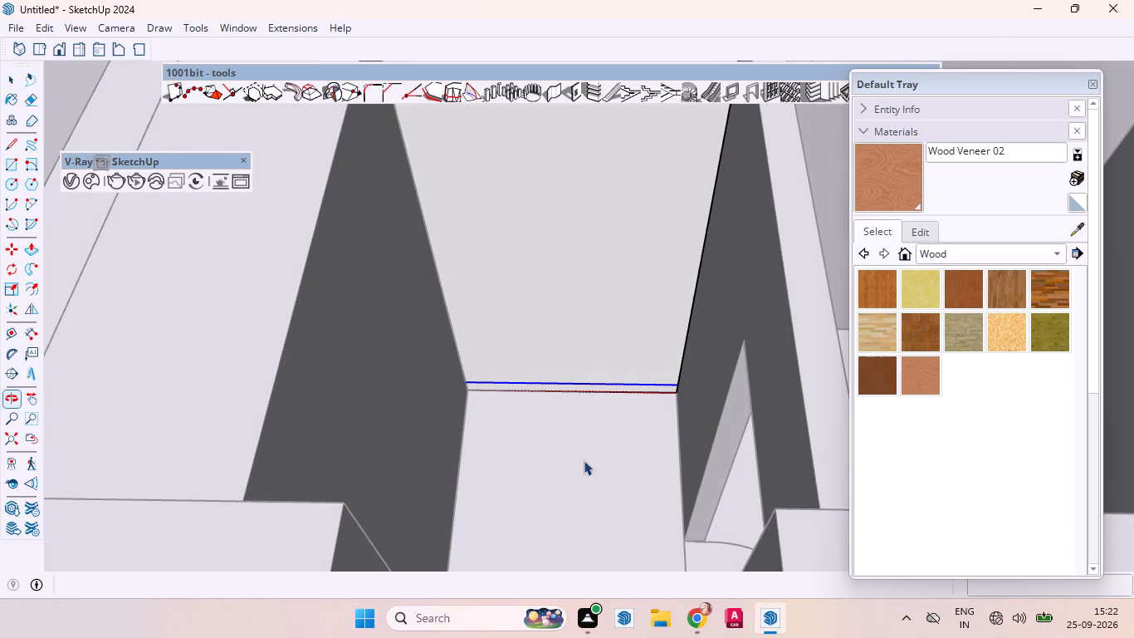
pyautogui.scroll(-4, 669, 307)
pyautogui.moveTo(687, 378); pyautogui.dragTo(439, 386, button='middle')
pyautogui.scroll(1, 442, 387)
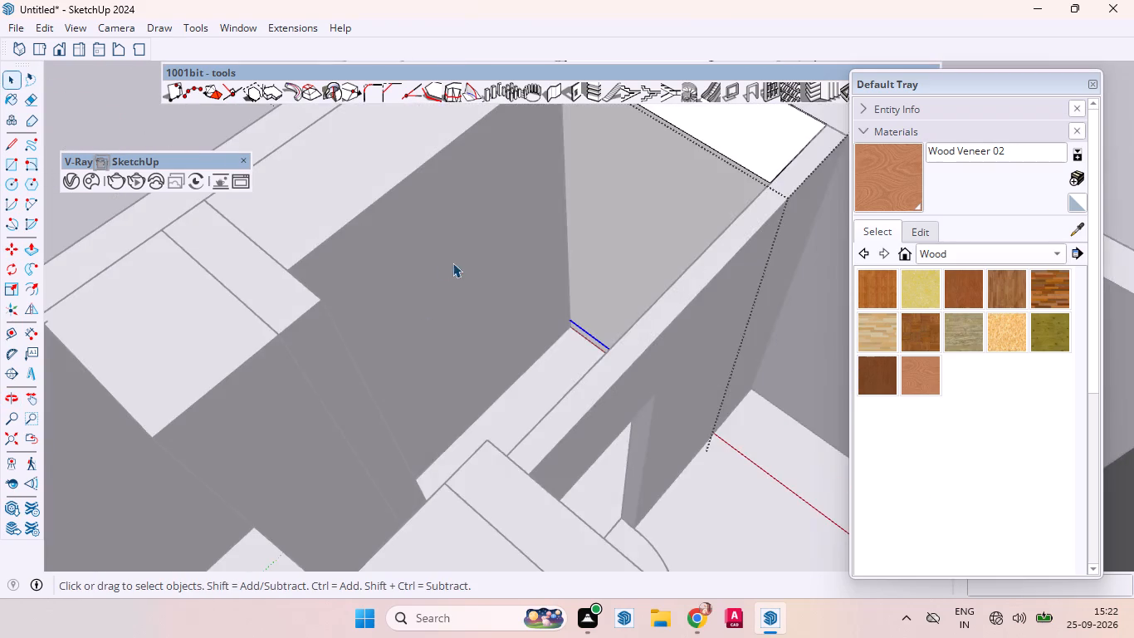
pyautogui.click(452, 263)
pyautogui.scroll(9, 477, 368)
pyautogui.click(467, 326)
pyautogui.click(505, 378)
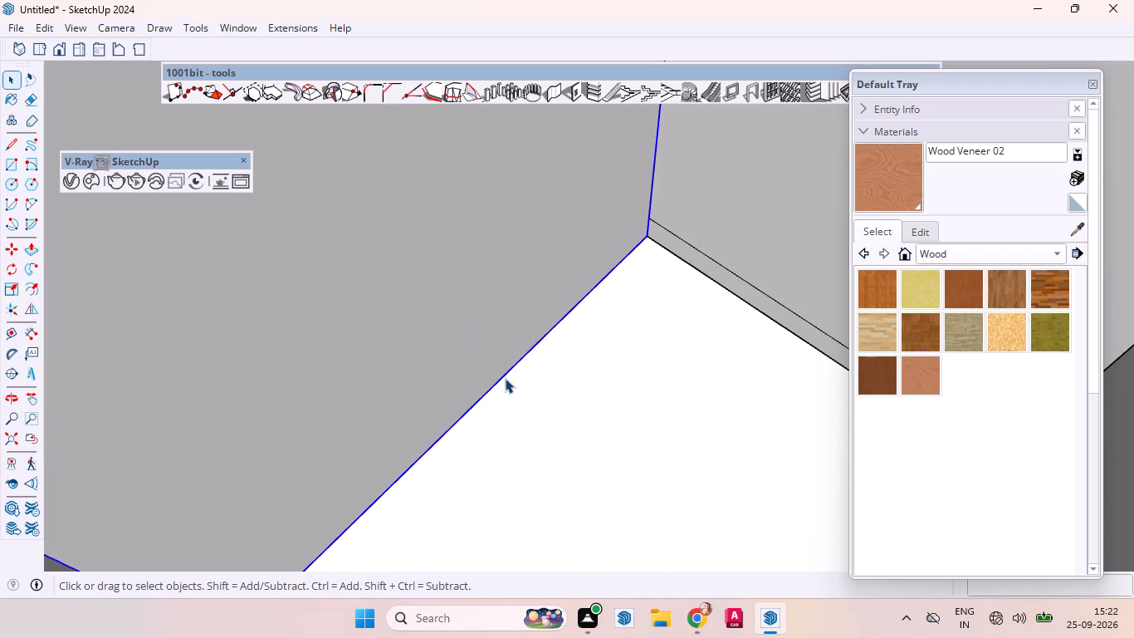
pyautogui.tripleClick(502, 377)
pyautogui.click(502, 380)
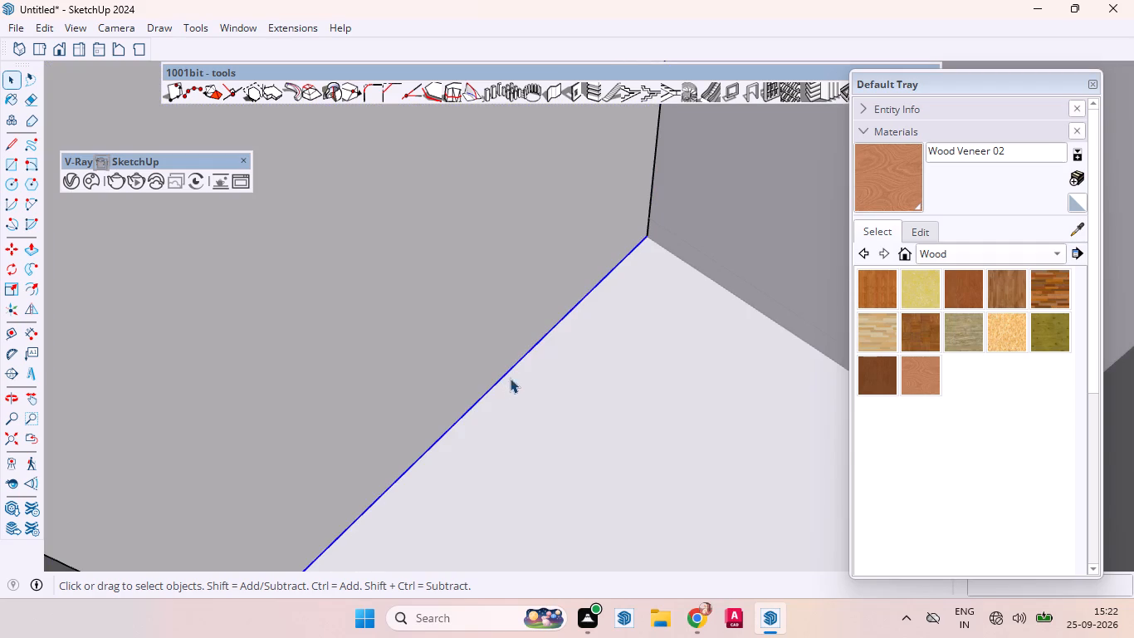
pyautogui.press('m')
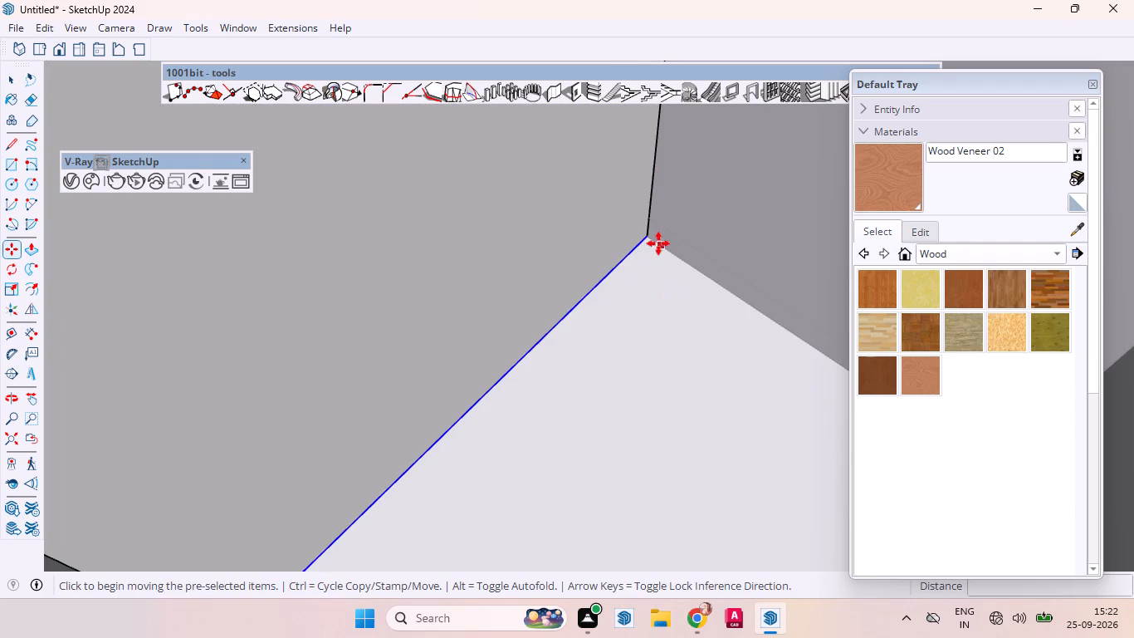
pyautogui.click(649, 238)
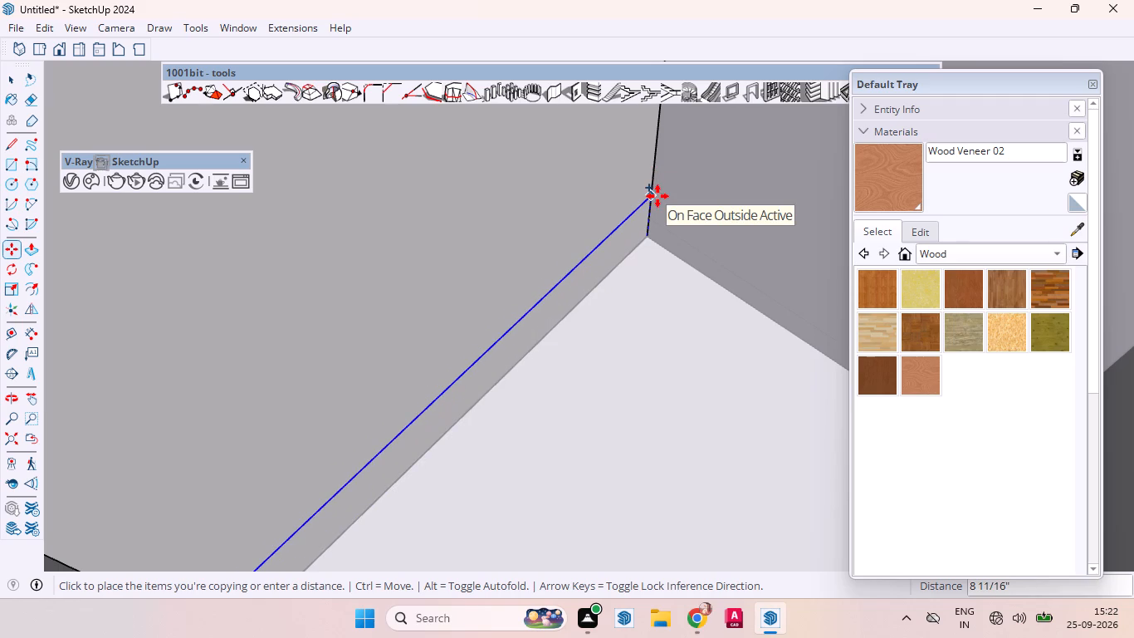
pyautogui.press('4')
pyautogui.press('Return')
pyautogui.press('space')
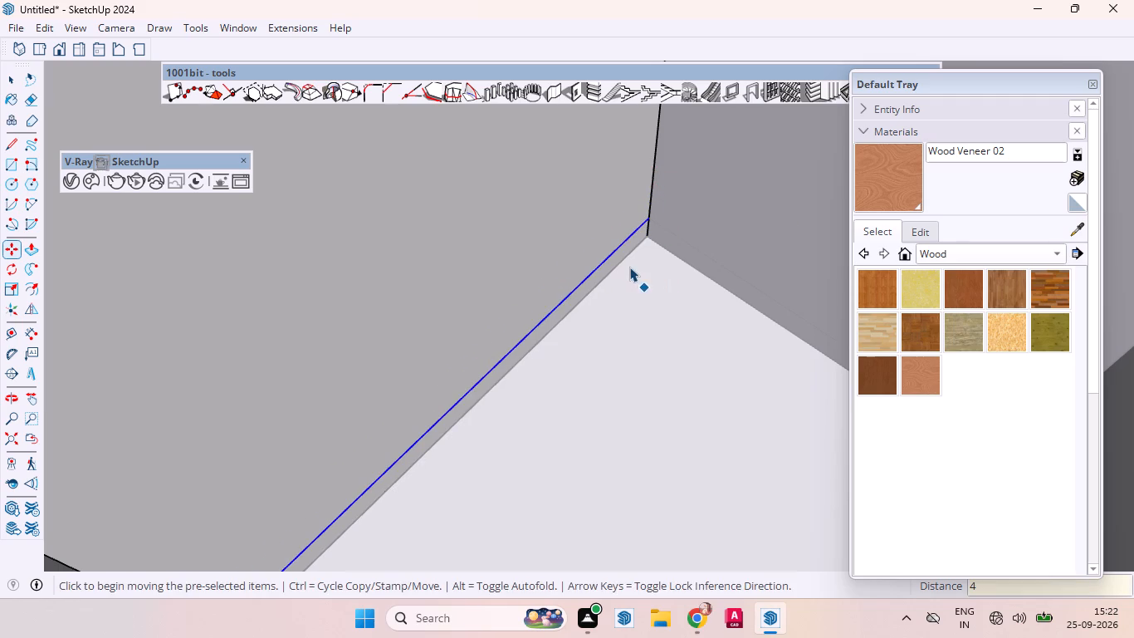
# Push the side wardrobe's bottom strip inward by 2" to form a recessed skirting.
pyautogui.scroll(1, 626, 267)
pyautogui.scroll(-4, 626, 267)
pyautogui.scroll(14, 626, 267)
pyautogui.click(588, 239)
pyautogui.press('p')
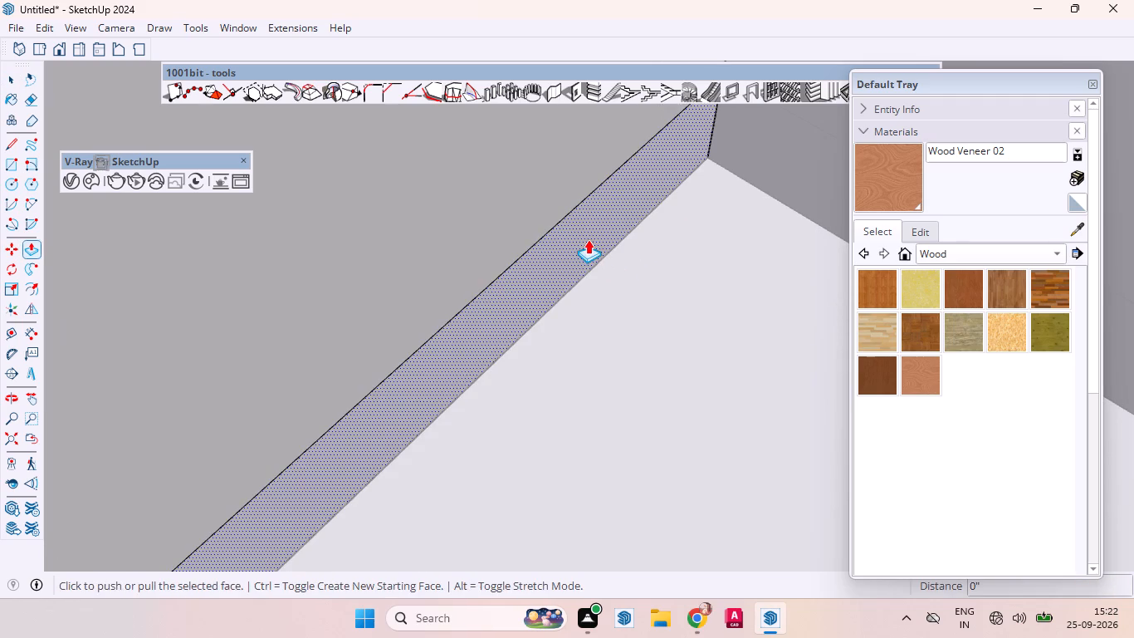
pyautogui.moveTo(588, 239); pyautogui.dragTo(568, 228)
pyautogui.press('2')
pyautogui.press('Return')
pyautogui.press('space')
# Copy the side wardrobe front's vertical edge beside the back wardrobe 2" inward along the front face.
pyautogui.scroll(-2, 591, 292)
pyautogui.scroll(3, 603, 307)
pyautogui.scroll(-7, 604, 309)
pyautogui.scroll(2, 614, 380)
pyautogui.scroll(-6, 614, 381)
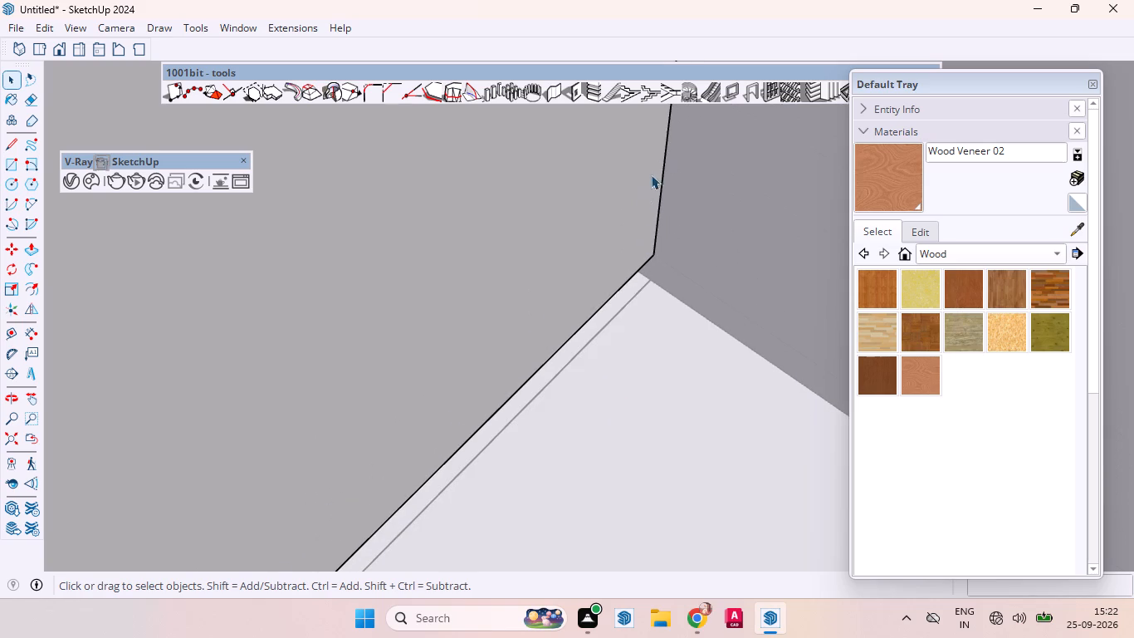
pyautogui.click(662, 175)
pyautogui.scroll(-11, 610, 360)
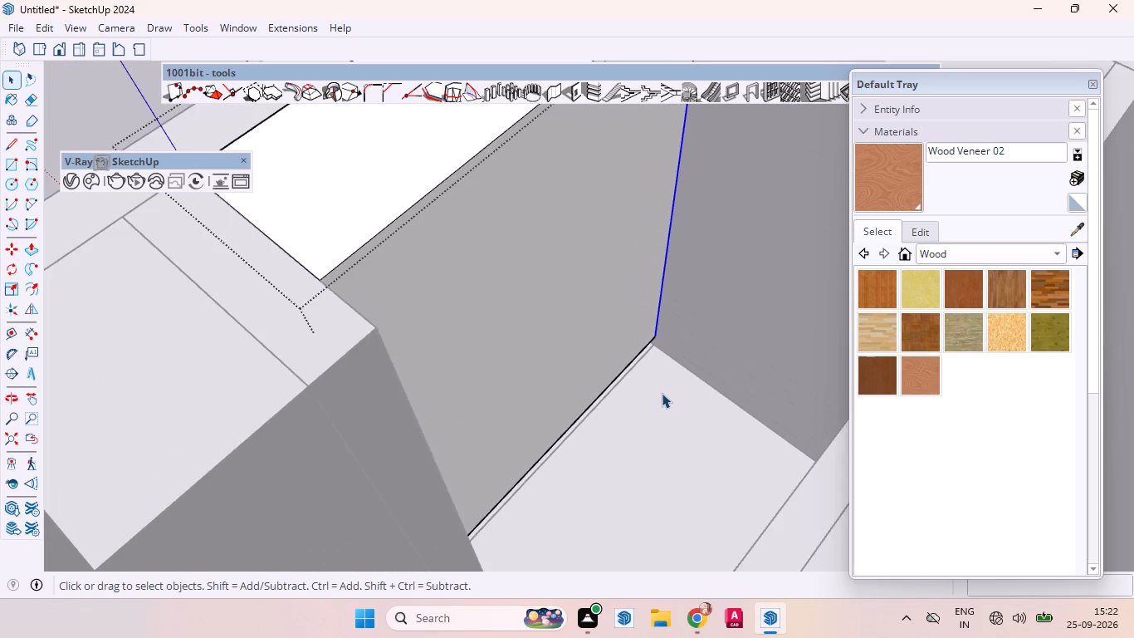
pyautogui.scroll(-2, 662, 393)
pyautogui.scroll(1, 662, 393)
pyautogui.scroll(-8, 662, 393)
pyautogui.scroll(6, 683, 357)
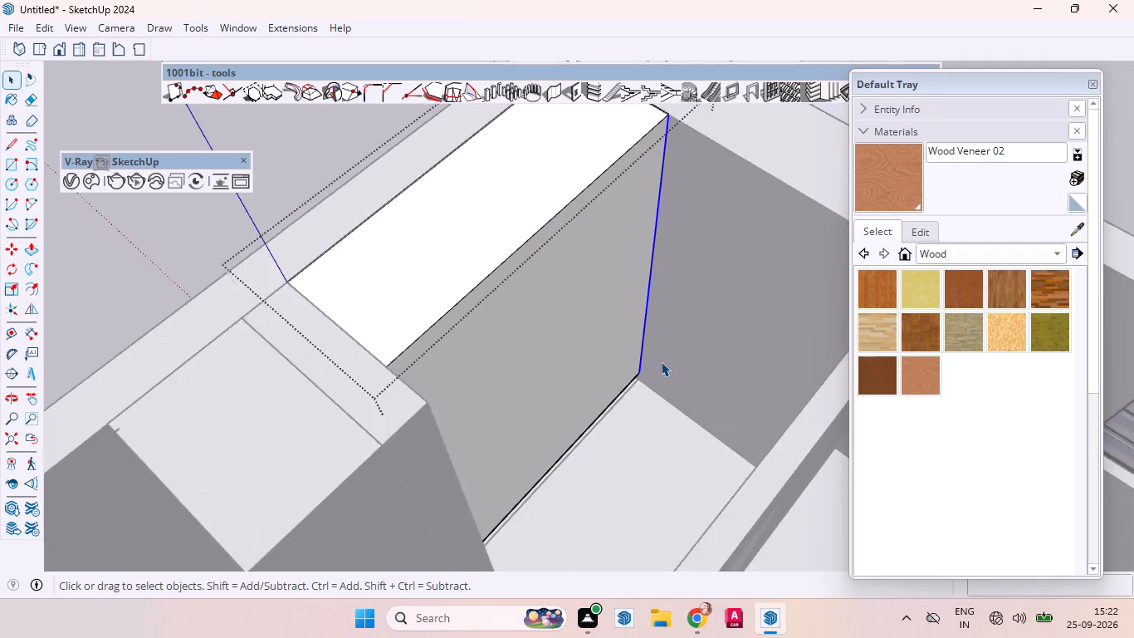
pyautogui.scroll(14, 661, 361)
pyautogui.scroll(-1, 645, 374)
pyautogui.scroll(1, 645, 374)
pyautogui.scroll(-2, 651, 374)
pyautogui.scroll(1, 654, 375)
pyautogui.scroll(-10, 656, 375)
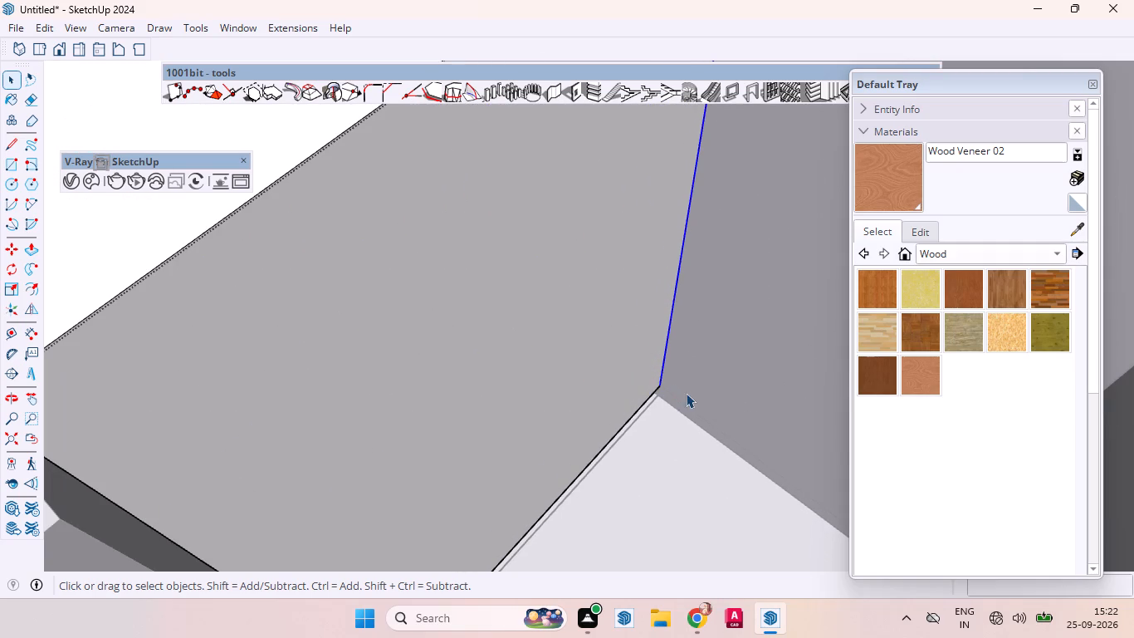
pyautogui.press('m')
pyautogui.scroll(9, 682, 399)
pyautogui.scroll(-4, 657, 395)
pyautogui.scroll(1, 657, 395)
pyautogui.scroll(-3, 656, 393)
pyautogui.scroll(1, 656, 391)
pyautogui.scroll(-1, 655, 390)
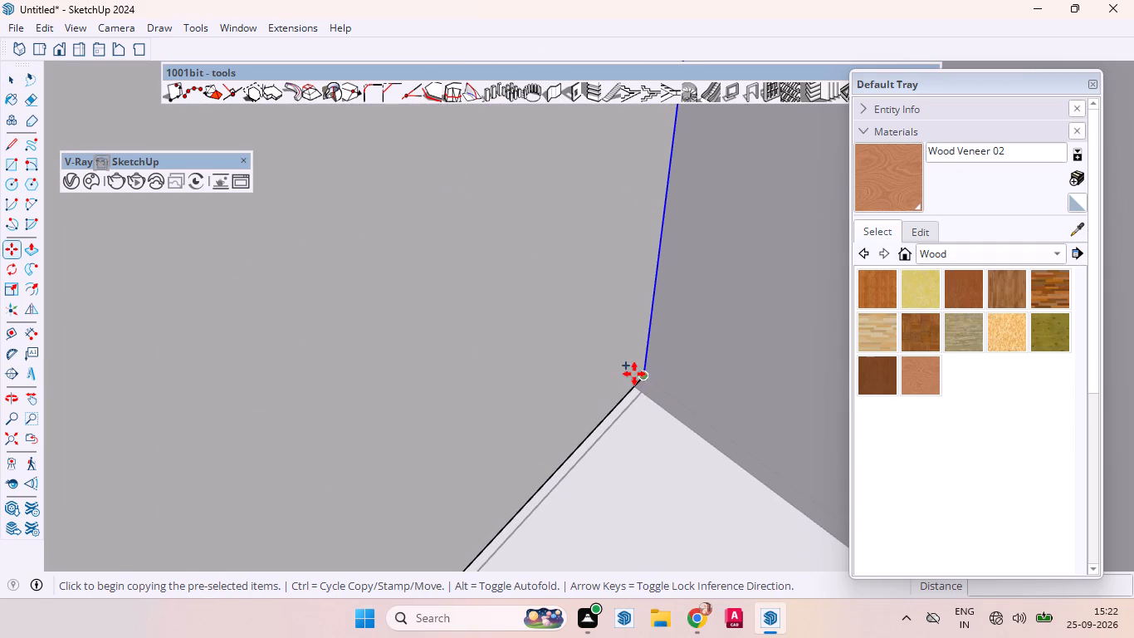
pyautogui.click(648, 375)
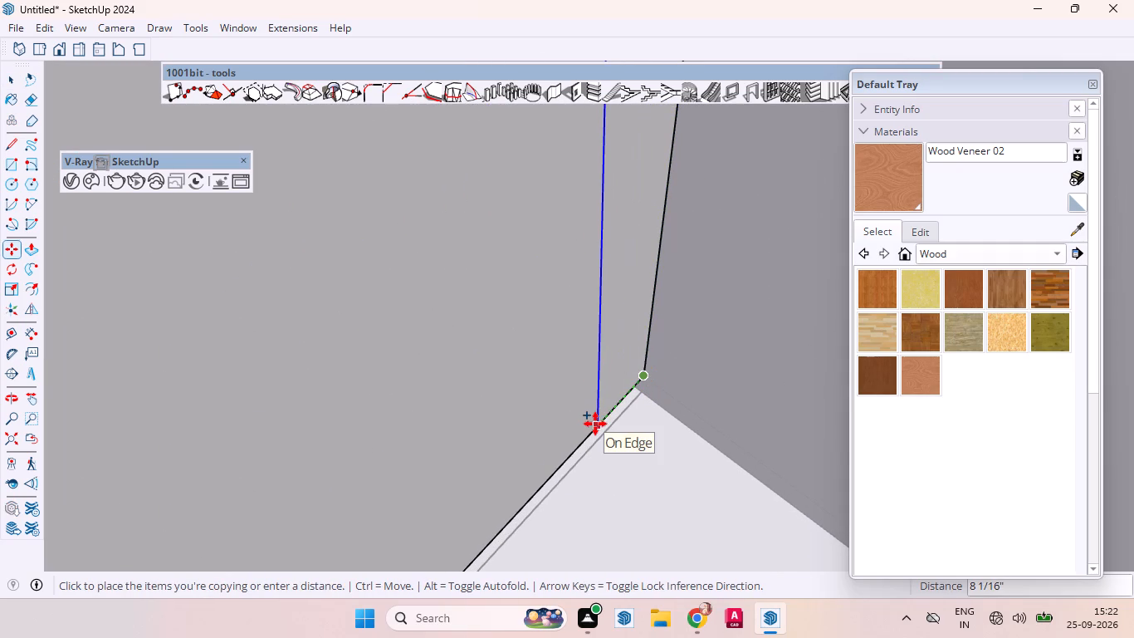
pyautogui.press('2')
pyautogui.press('Return')
pyautogui.press('space')
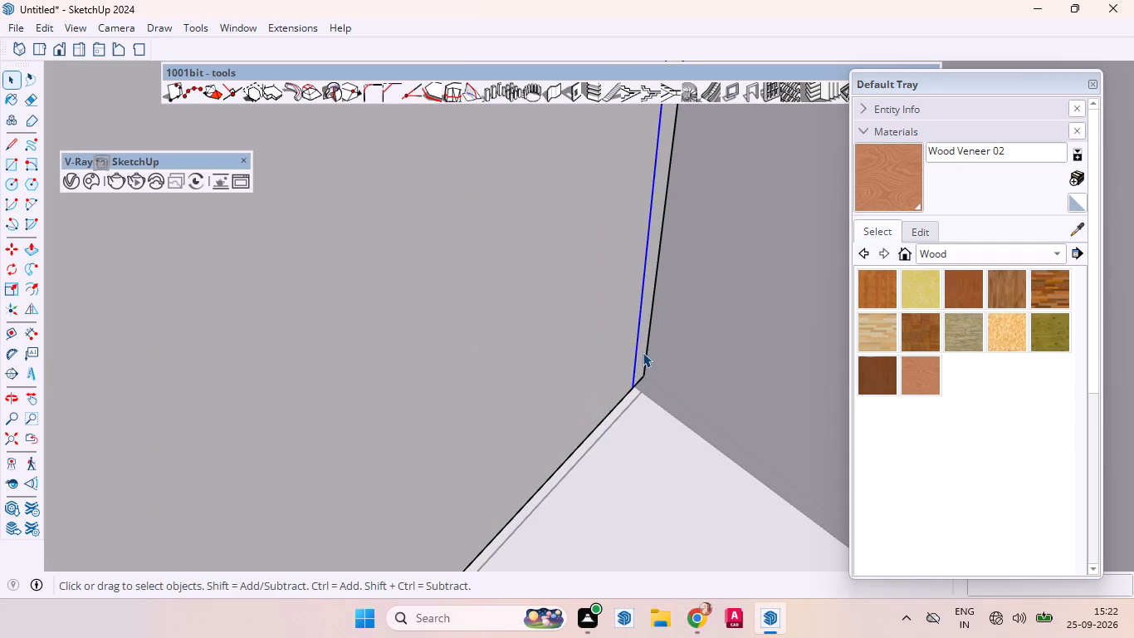
# Copy the vertical edge at the other end of the side wardrobe's front 2" inward and leave the wardrobe's editing mode.
pyautogui.scroll(-3, 609, 370)
pyautogui.scroll(1, 612, 367)
pyautogui.scroll(-10, 612, 367)
pyautogui.scroll(1, 612, 405)
pyautogui.scroll(-1, 613, 410)
pyautogui.scroll(1, 614, 411)
pyautogui.scroll(-1, 614, 412)
pyautogui.moveTo(571, 413); pyautogui.dragTo(427, 454, button='middle')
pyautogui.scroll(1, 450, 463)
pyautogui.scroll(-5, 739, 218)
pyautogui.moveTo(848, 211); pyautogui.dragTo(507, 264, button='middle')
pyautogui.scroll(-4, 628, 258)
pyautogui.scroll(1, 634, 268)
pyautogui.scroll(-3, 637, 271)
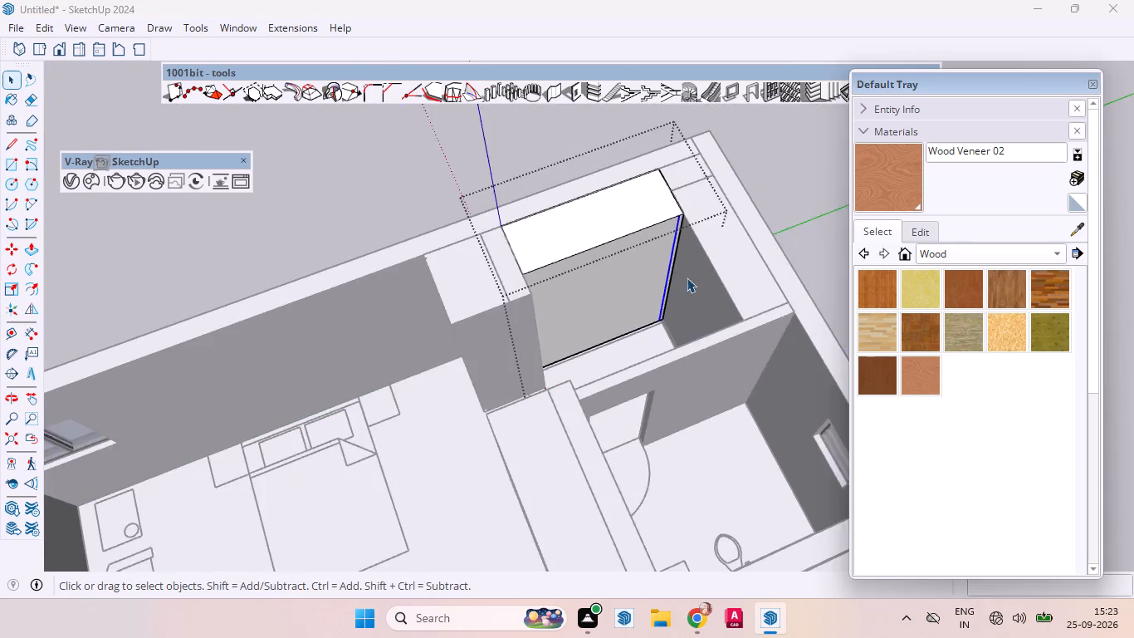
pyautogui.moveTo(687, 292); pyautogui.dragTo(504, 280, button='middle')
pyautogui.scroll(1, 530, 275)
pyautogui.scroll(-5, 530, 275)
pyautogui.scroll(5, 532, 275)
pyautogui.scroll(-1, 534, 275)
pyautogui.scroll(3, 534, 275)
pyautogui.scroll(-3, 530, 272)
pyautogui.scroll(7, 530, 272)
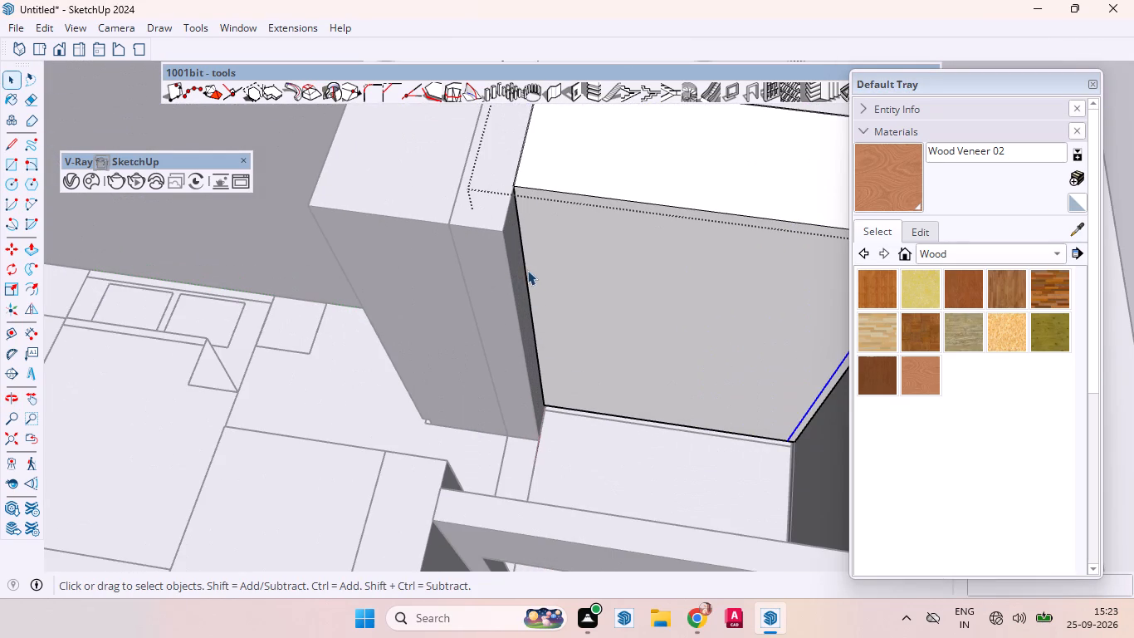
pyautogui.click(525, 270)
pyautogui.scroll(9, 530, 261)
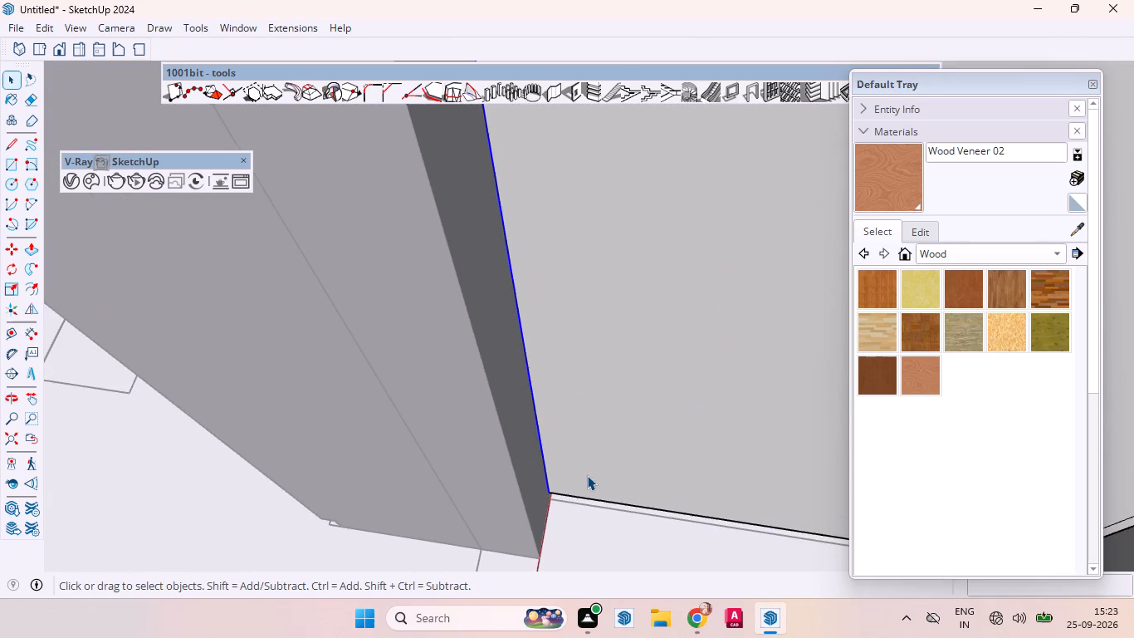
pyautogui.press('m')
pyautogui.scroll(5, 525, 521)
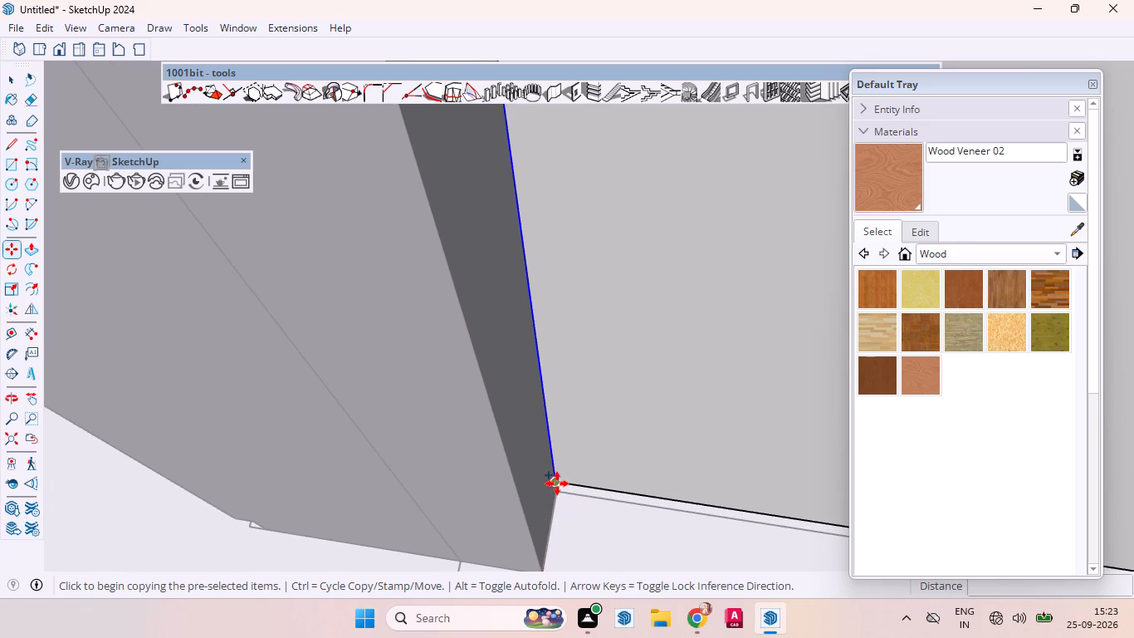
pyautogui.click(557, 483)
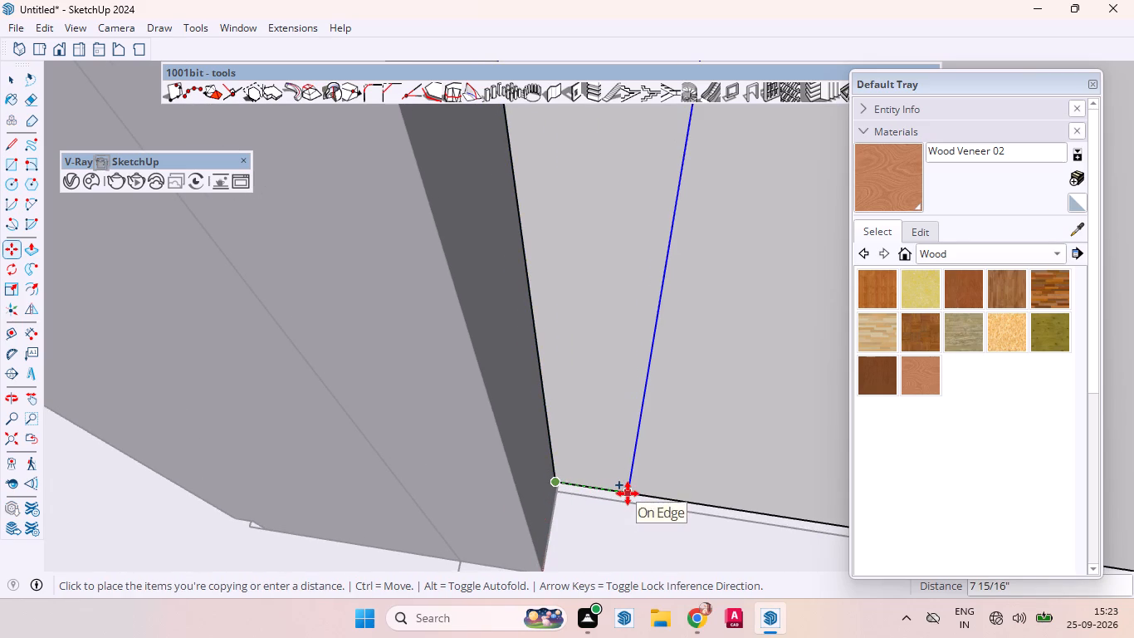
pyautogui.press('2')
pyautogui.press('Return')
pyautogui.press('space')
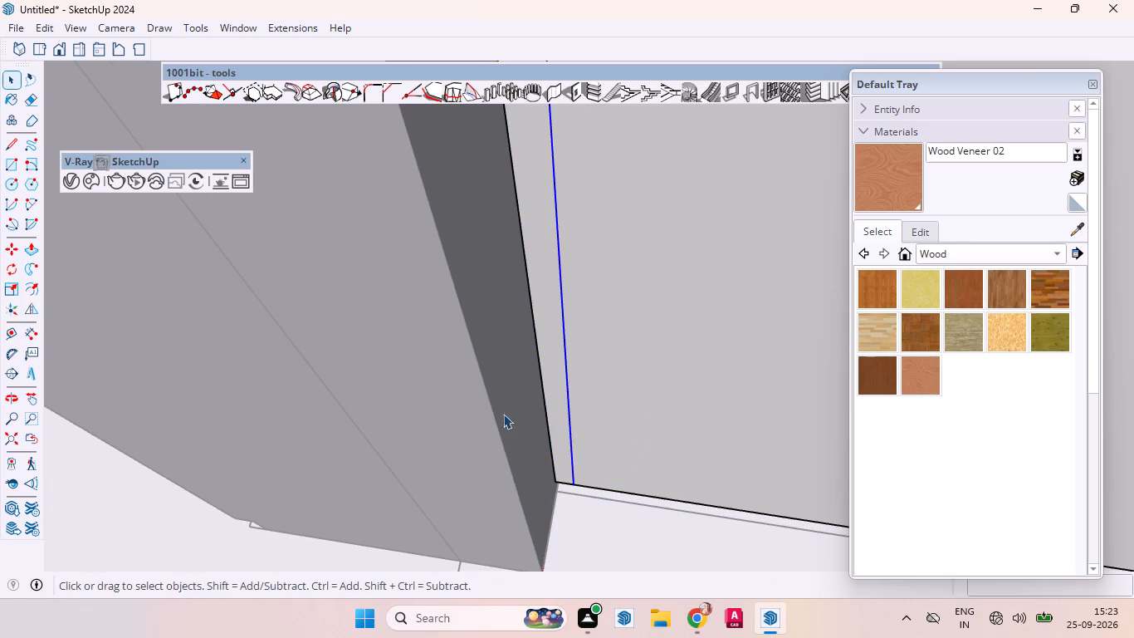
pyautogui.click(555, 398)
pyautogui.click(617, 410)
pyautogui.scroll(-11, 577, 454)
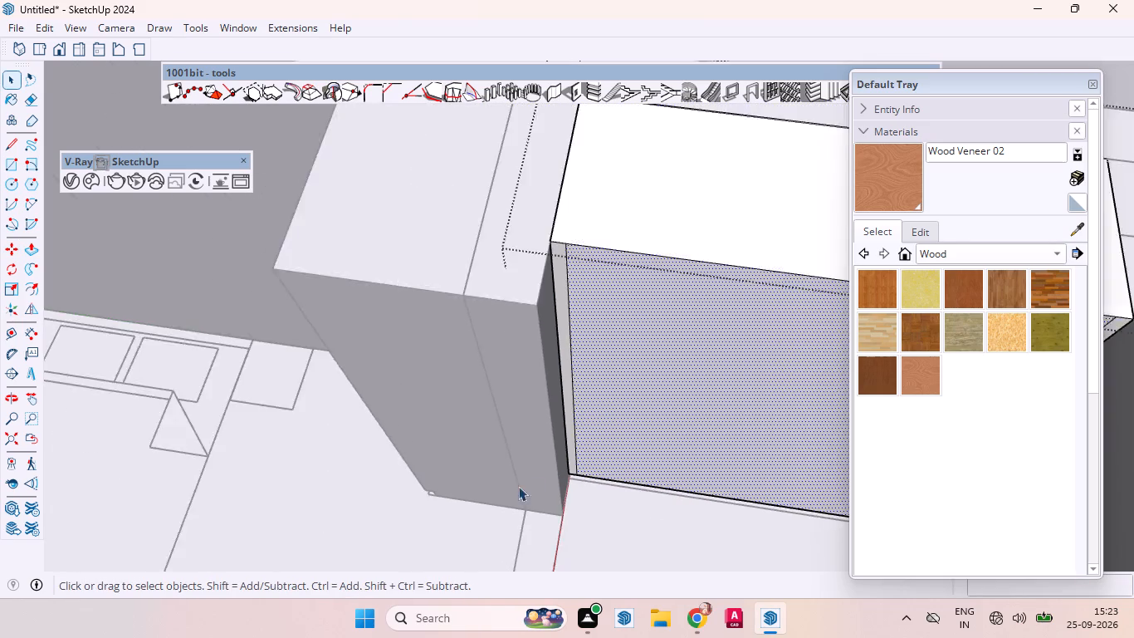
pyautogui.scroll(-3, 518, 486)
pyautogui.scroll(1, 516, 498)
pyautogui.scroll(-10, 516, 499)
pyautogui.click(668, 290)
# Copy the vertical edge of the back wardrobe's front, at the end away from the side wardrobe, 2" inward along the front face.
pyautogui.scroll(6, 562, 561)
pyautogui.moveTo(632, 507); pyautogui.dragTo(925, 532, button='middle')
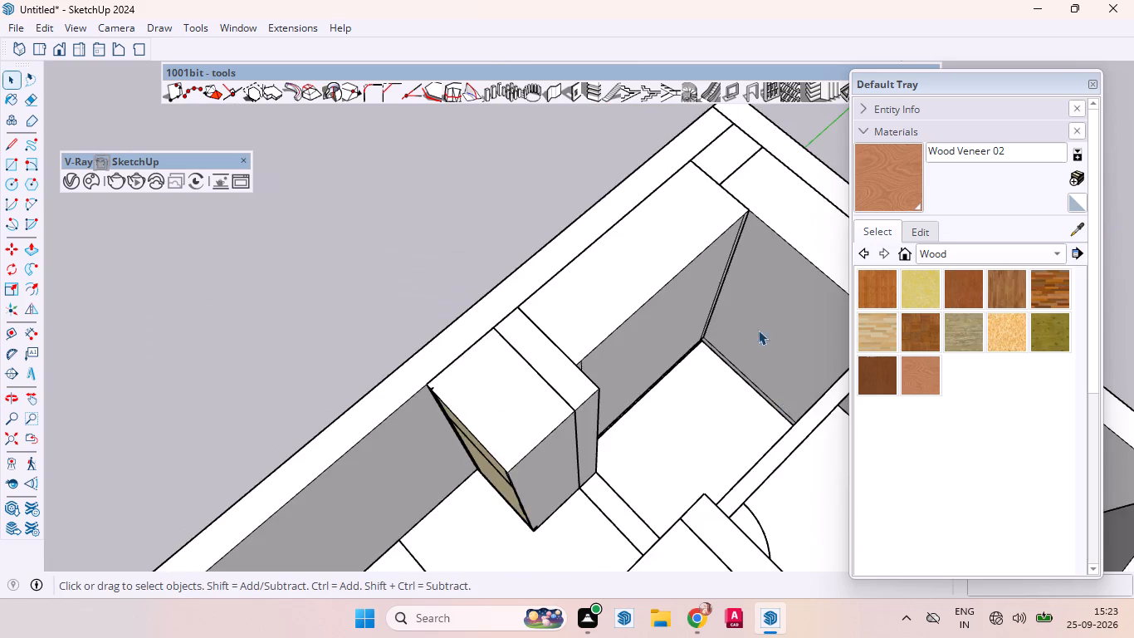
pyautogui.scroll(3, 770, 265)
pyautogui.scroll(-2, 771, 263)
pyautogui.scroll(7, 771, 263)
pyautogui.scroll(-6, 434, 360)
pyautogui.moveTo(556, 454); pyautogui.dragTo(814, 402, button='middle')
pyautogui.scroll(5, 692, 237)
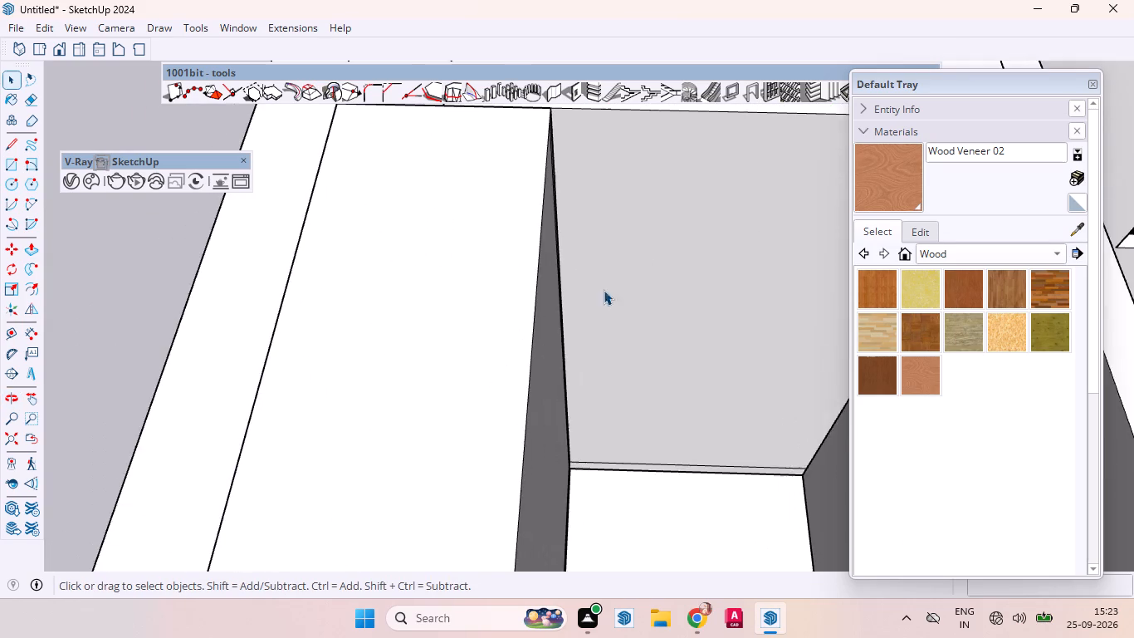
pyautogui.scroll(-9, 379, 333)
pyautogui.scroll(1, 524, 394)
pyautogui.scroll(-1, 560, 395)
pyautogui.click(615, 329)
pyautogui.doubleClick(610, 329)
pyautogui.click(642, 339)
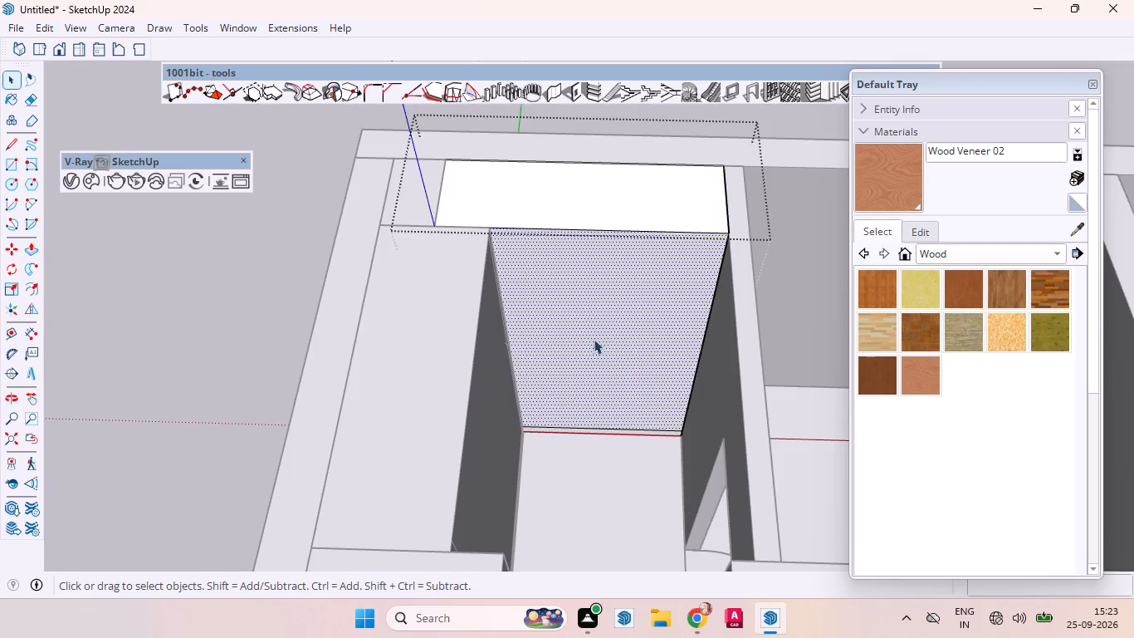
pyautogui.scroll(7, 724, 339)
pyautogui.moveTo(766, 354); pyautogui.dragTo(853, 341, button='middle')
pyautogui.scroll(8, 648, 358)
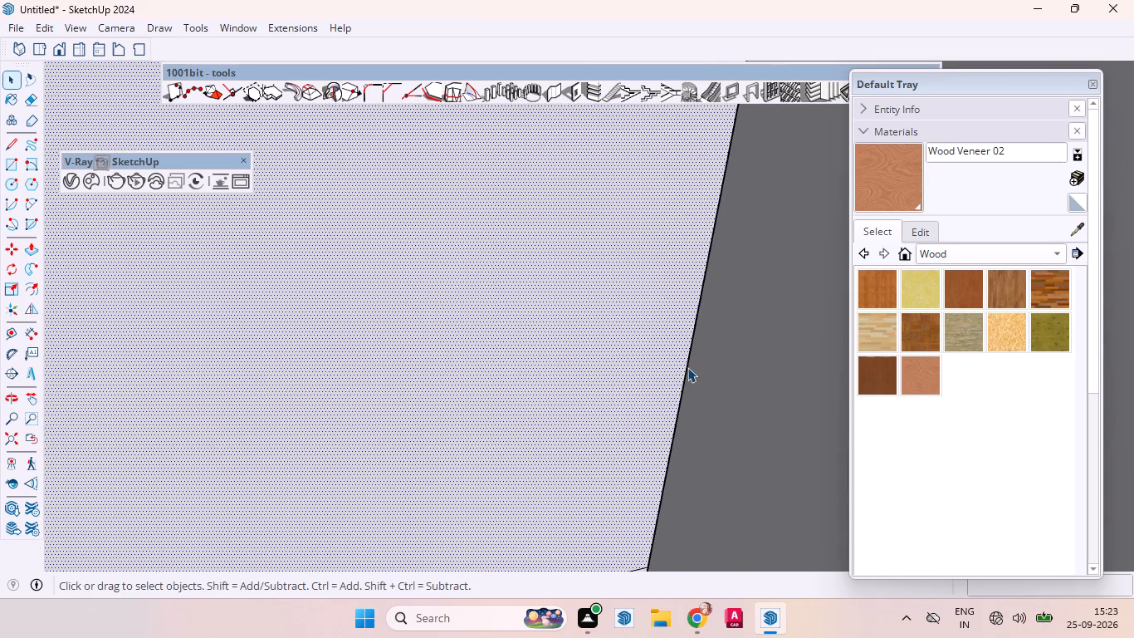
pyautogui.click(687, 367)
pyautogui.scroll(-10, 624, 380)
pyautogui.scroll(4, 628, 496)
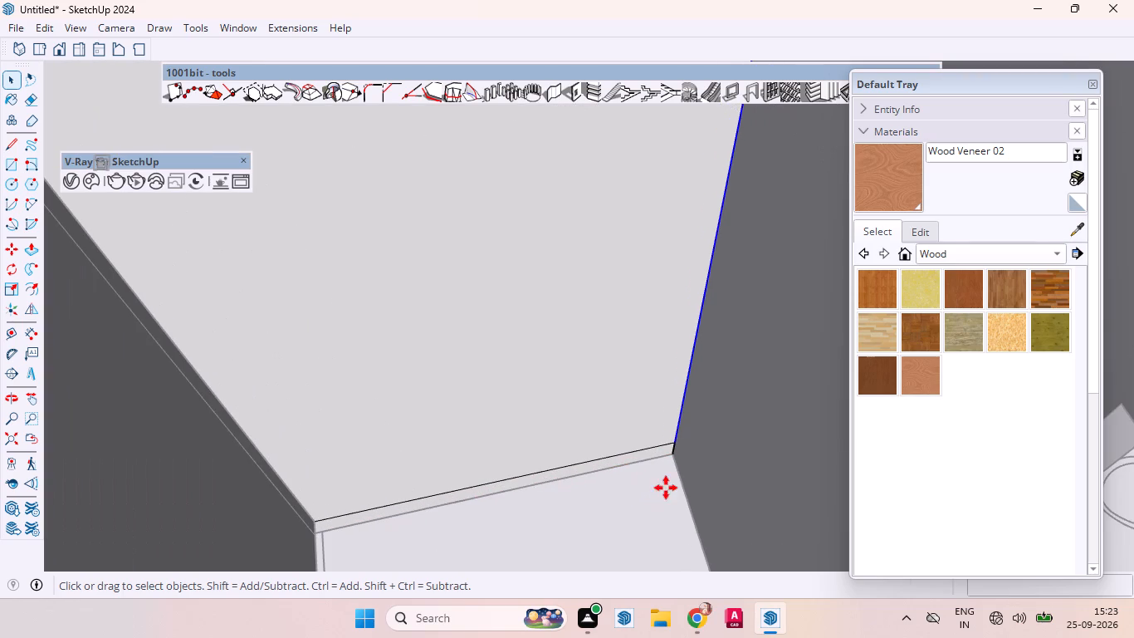
pyautogui.press('m')
pyautogui.scroll(11, 681, 482)
pyautogui.scroll(-3, 673, 436)
pyautogui.scroll(3, 673, 436)
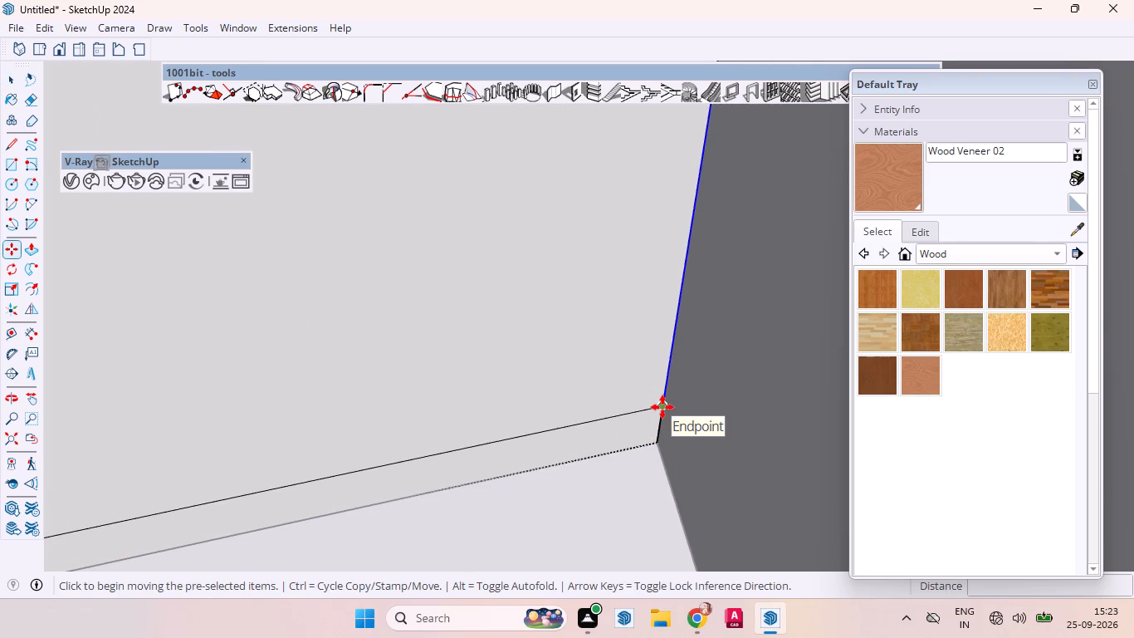
pyautogui.click(662, 407)
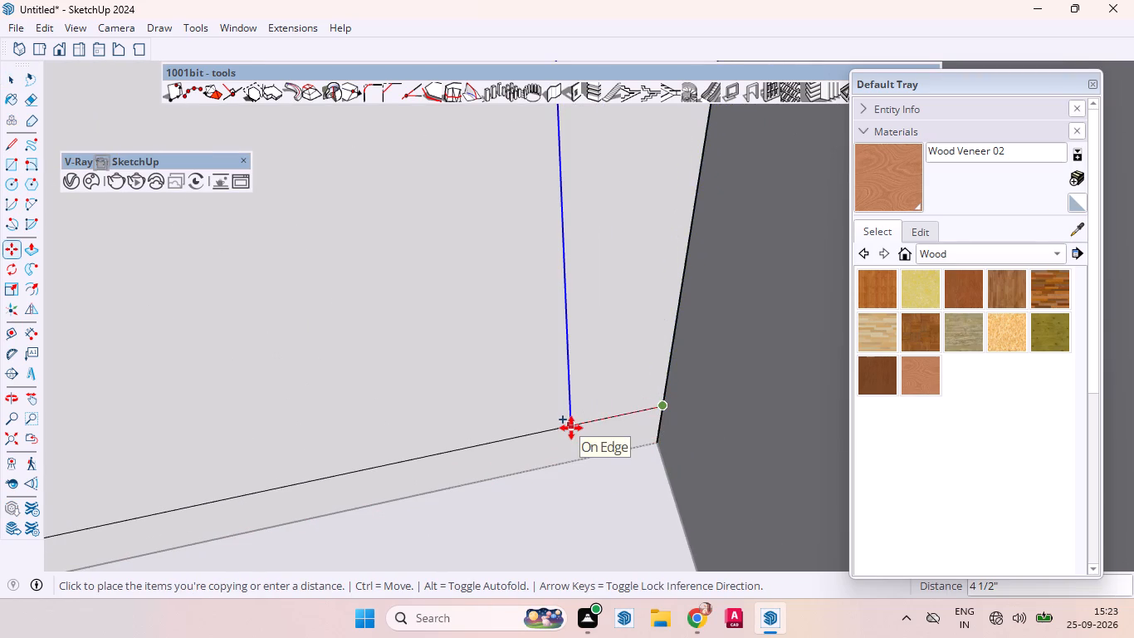
pyautogui.press('2')
pyautogui.press('Return')
pyautogui.press('space')
# Push the back wardrobe's bottom front strip inward by the previous push distance to form a recessed skirting.
pyautogui.click(557, 450)
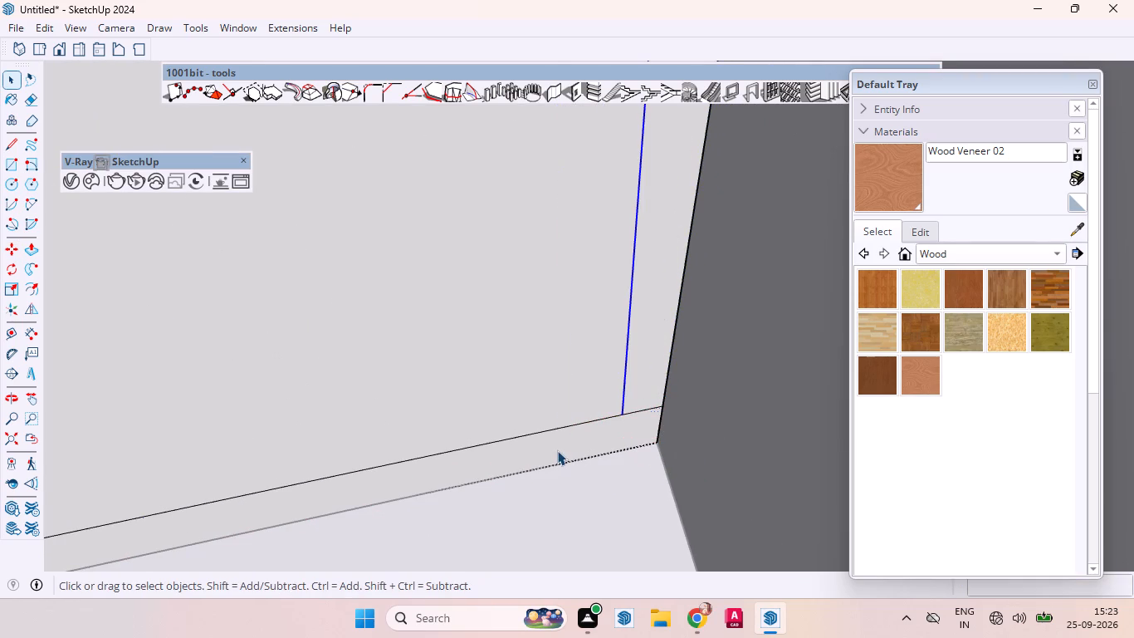
pyautogui.press('p')
pyautogui.doubleClick(557, 450)
pyautogui.press('space')
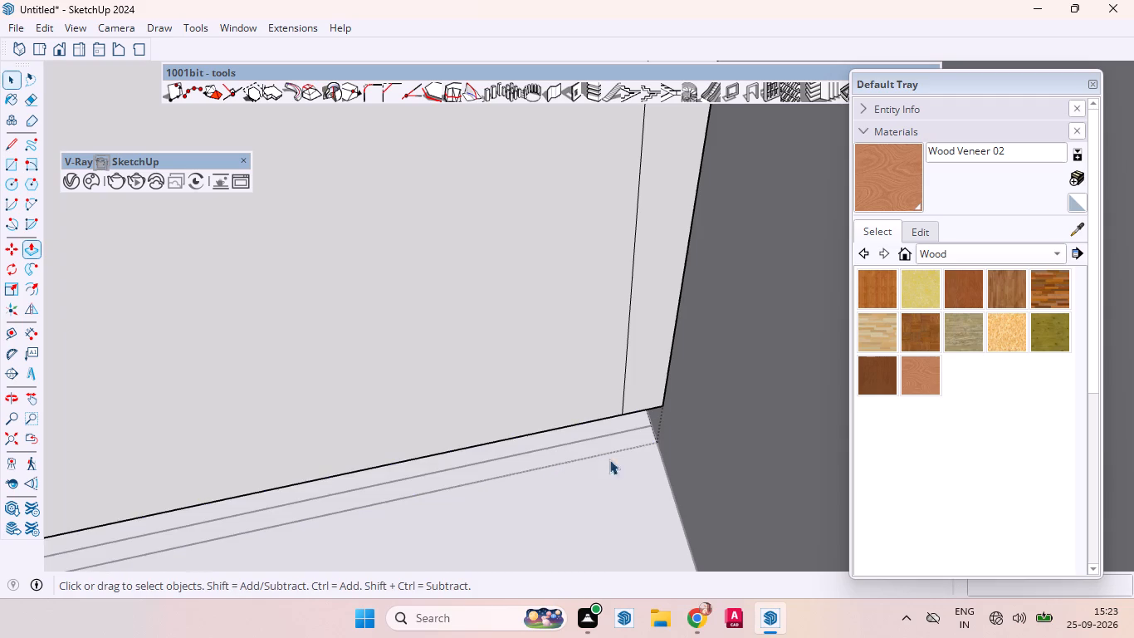
# Copy the side wardrobe's vertical corner edge 2" sideways across the back wardrobe's front and leave the side wardrobe's editing mode.
pyautogui.scroll(-17, 704, 505)
pyautogui.scroll(-4, 595, 385)
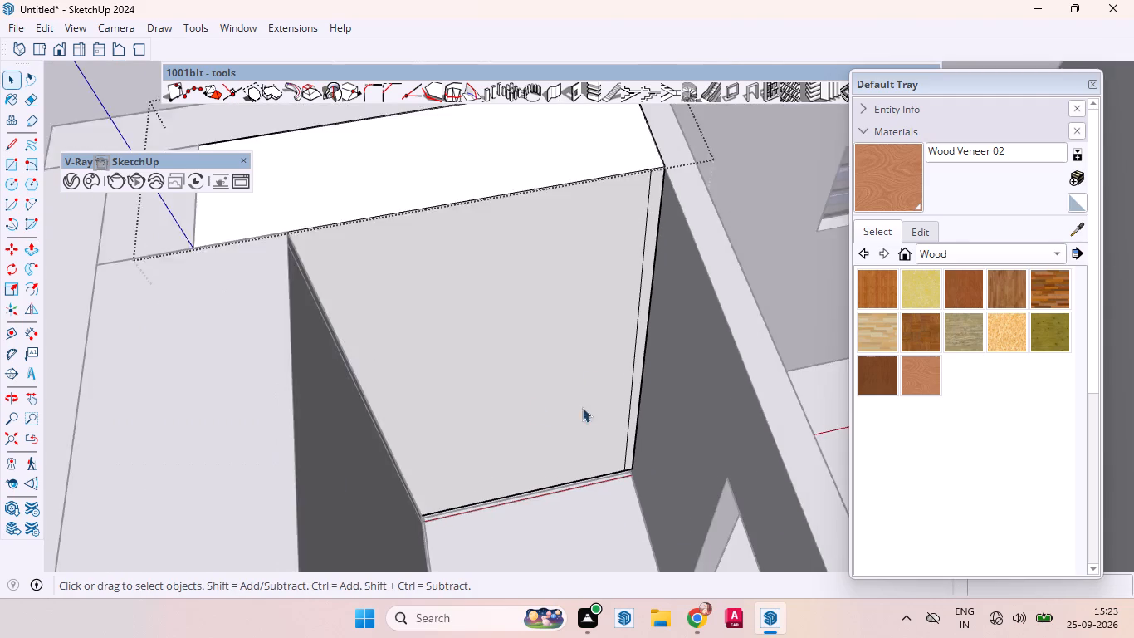
pyautogui.moveTo(545, 402); pyautogui.dragTo(285, 335, button='middle')
pyautogui.scroll(1, 325, 83)
pyautogui.scroll(-2, 281, 152)
pyautogui.scroll(11, 286, 158)
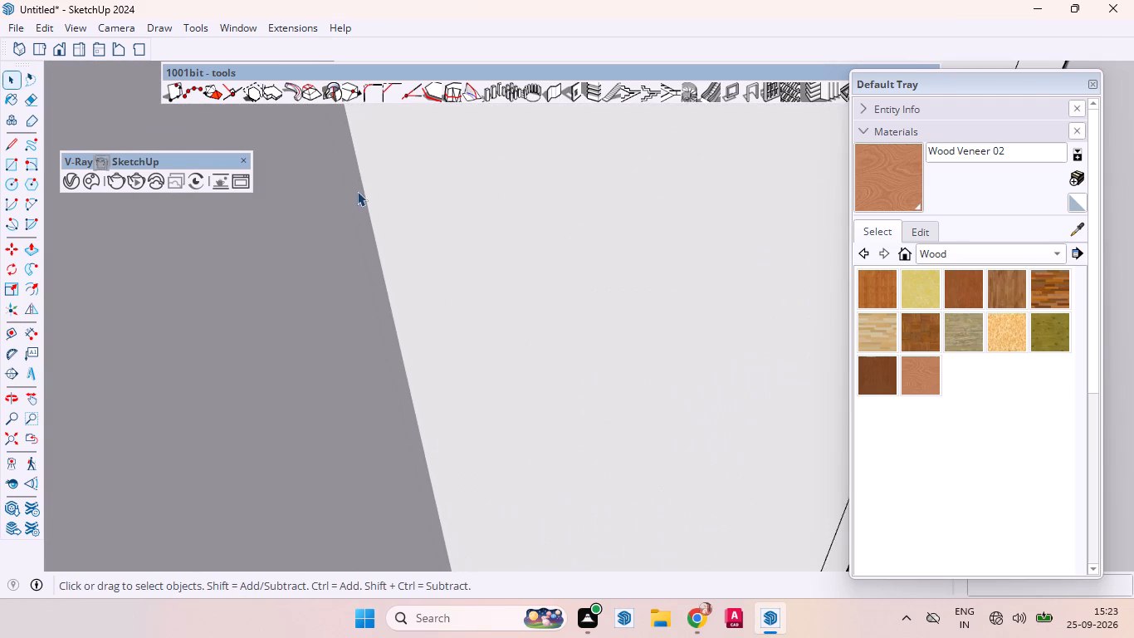
pyautogui.click(364, 194)
pyautogui.scroll(-9, 530, 301)
pyautogui.scroll(1, 498, 207)
pyautogui.moveTo(522, 225); pyautogui.dragTo(578, 243, button='middle')
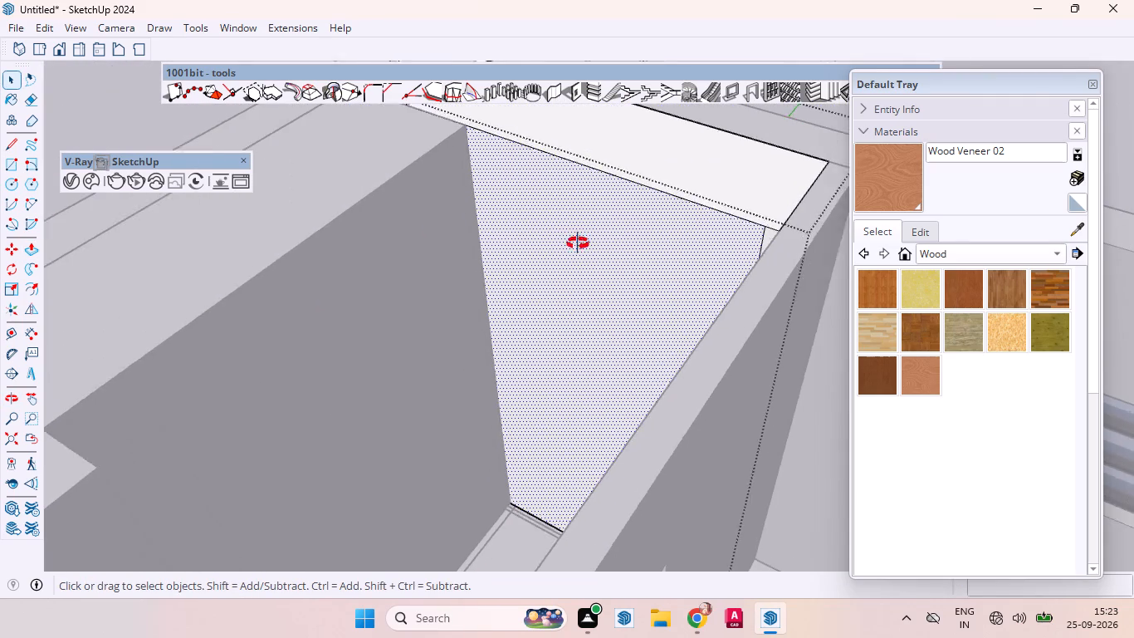
pyautogui.moveTo(578, 243); pyautogui.dragTo(674, 266, button='middle')
pyautogui.scroll(20, 540, 184)
pyautogui.scroll(3, 540, 184)
pyautogui.scroll(-2, 520, 185)
pyautogui.scroll(1, 519, 184)
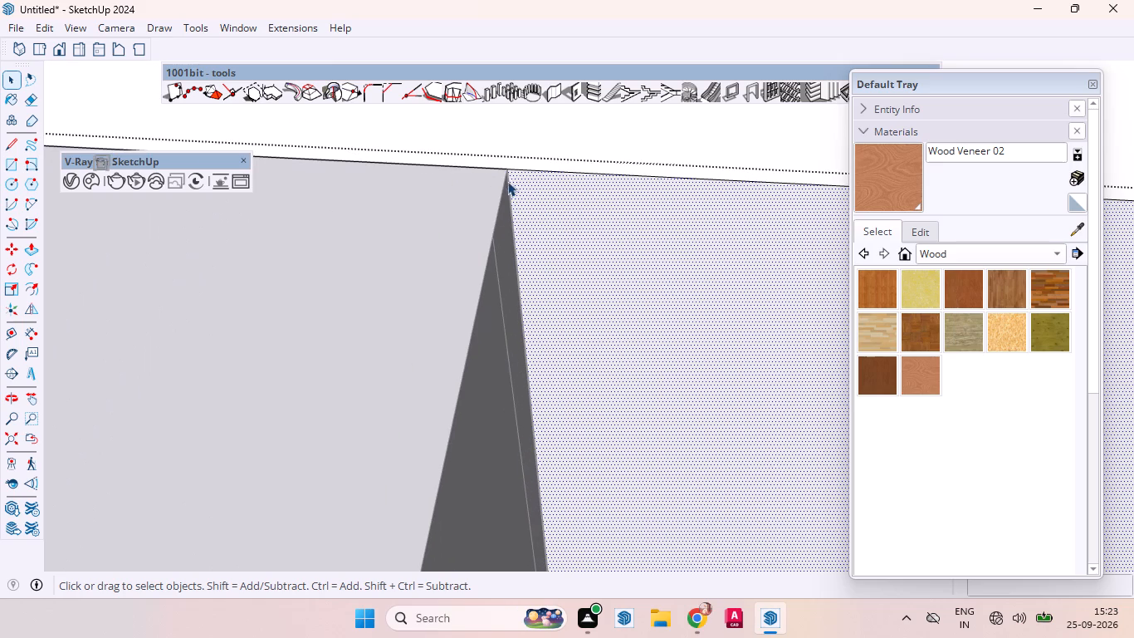
pyautogui.click(508, 181)
pyautogui.scroll(-7, 508, 278)
pyautogui.click(426, 358)
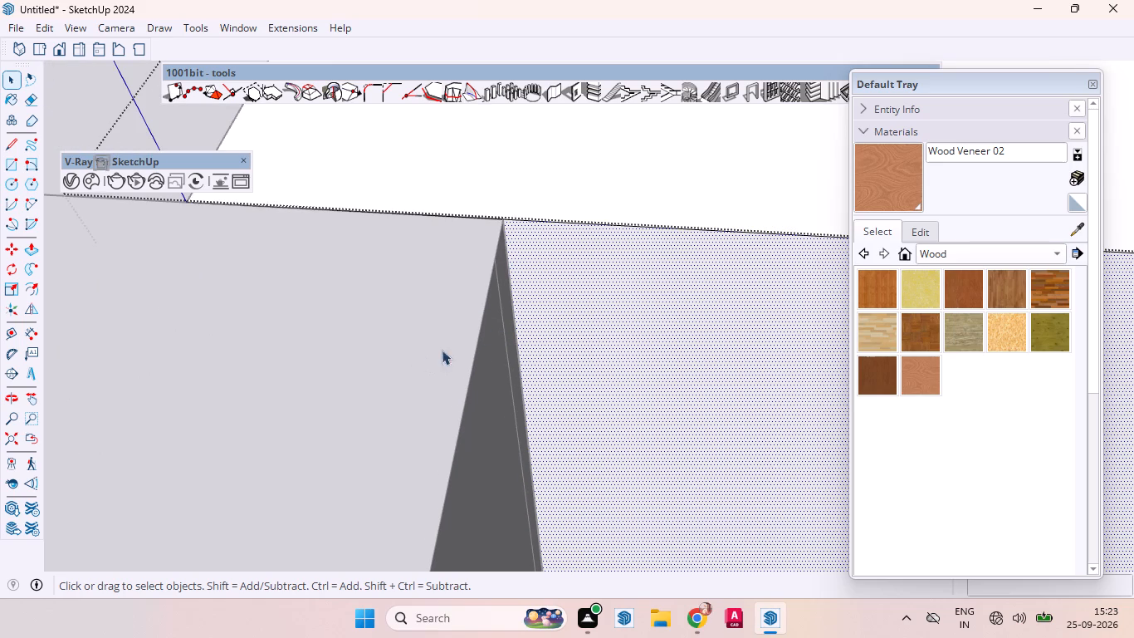
pyautogui.doubleClick(345, 375)
pyautogui.click(433, 399)
pyautogui.scroll(-3, 296, 363)
pyautogui.scroll(1, 299, 369)
pyautogui.scroll(-3, 299, 370)
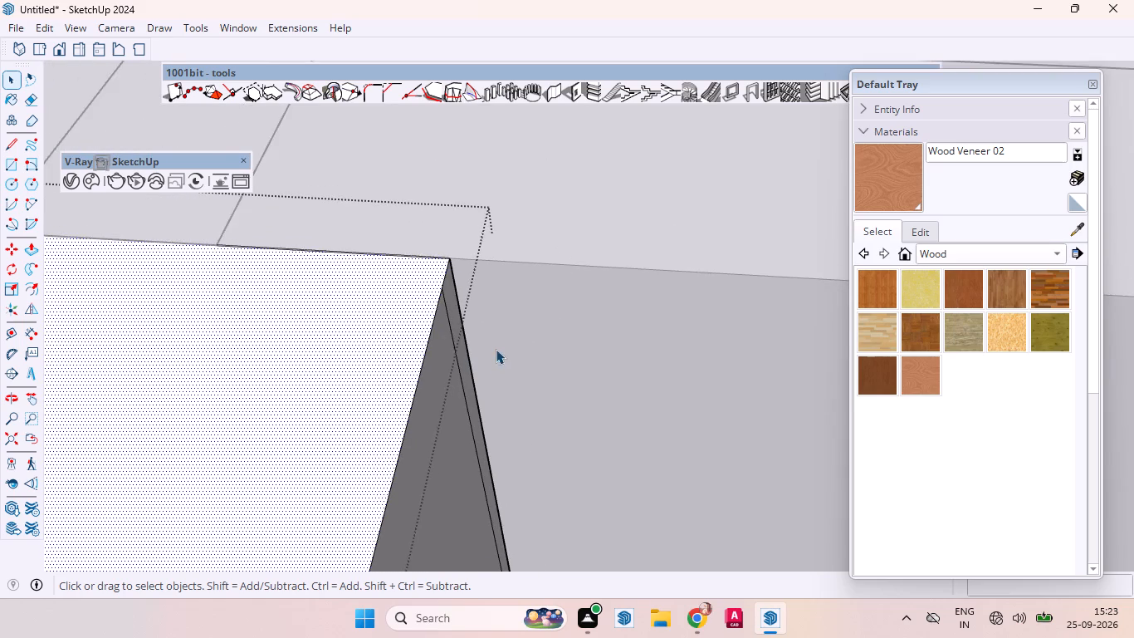
pyautogui.scroll(2, 496, 349)
pyautogui.scroll(-2, 496, 349)
pyautogui.scroll(1, 496, 349)
pyautogui.click(462, 337)
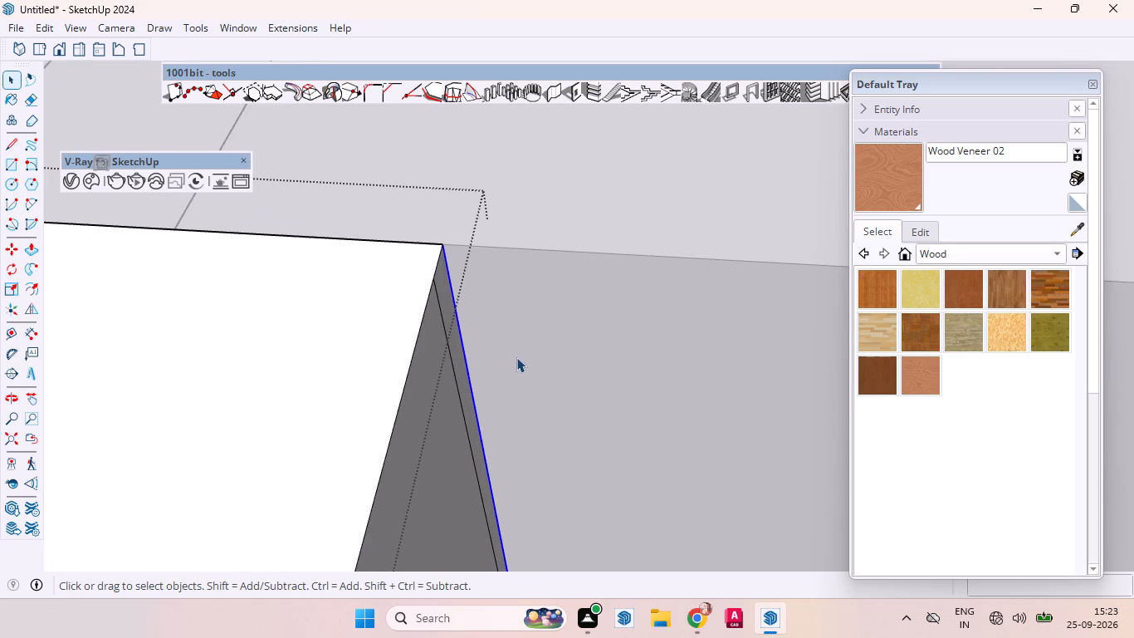
pyautogui.press('m')
pyautogui.scroll(6, 469, 268)
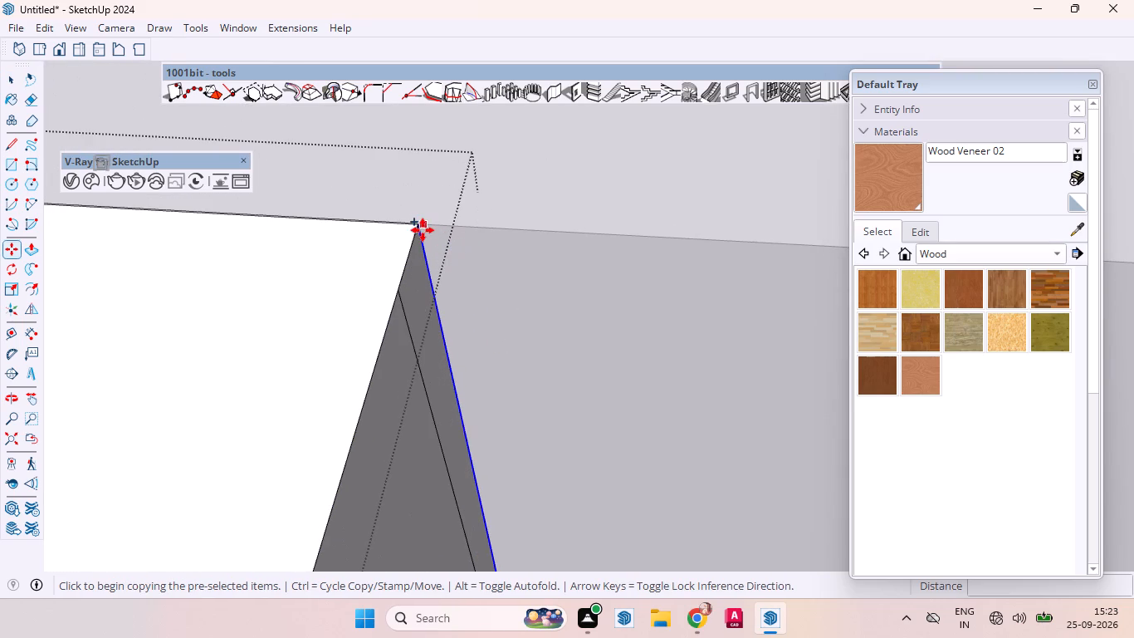
pyautogui.click(421, 228)
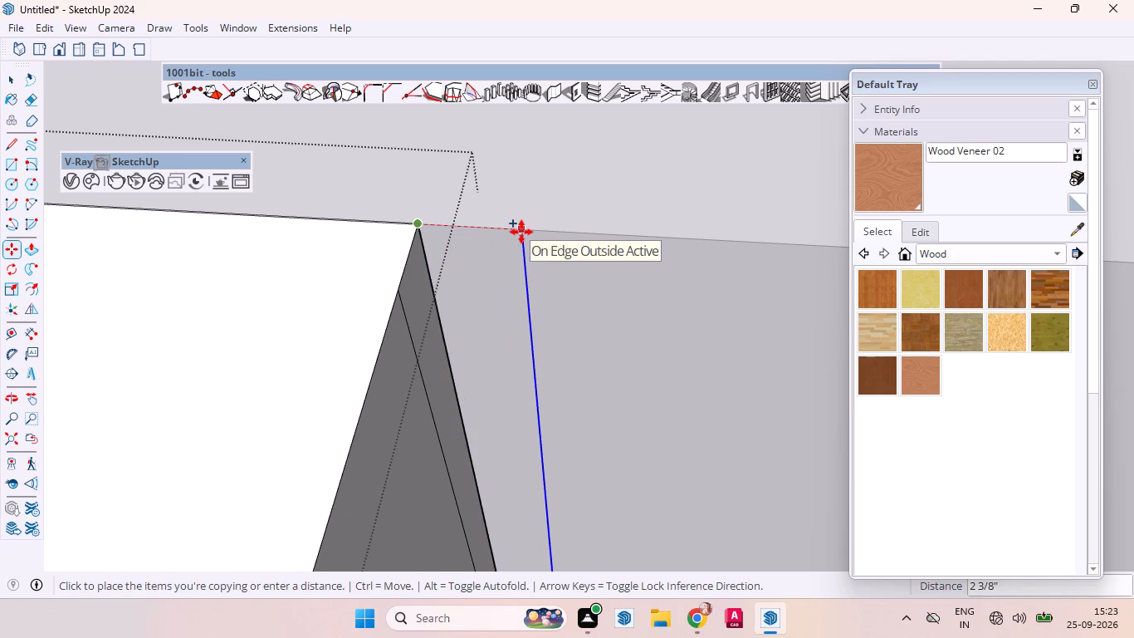
pyautogui.press('2')
pyautogui.press('Return')
pyautogui.press('space')
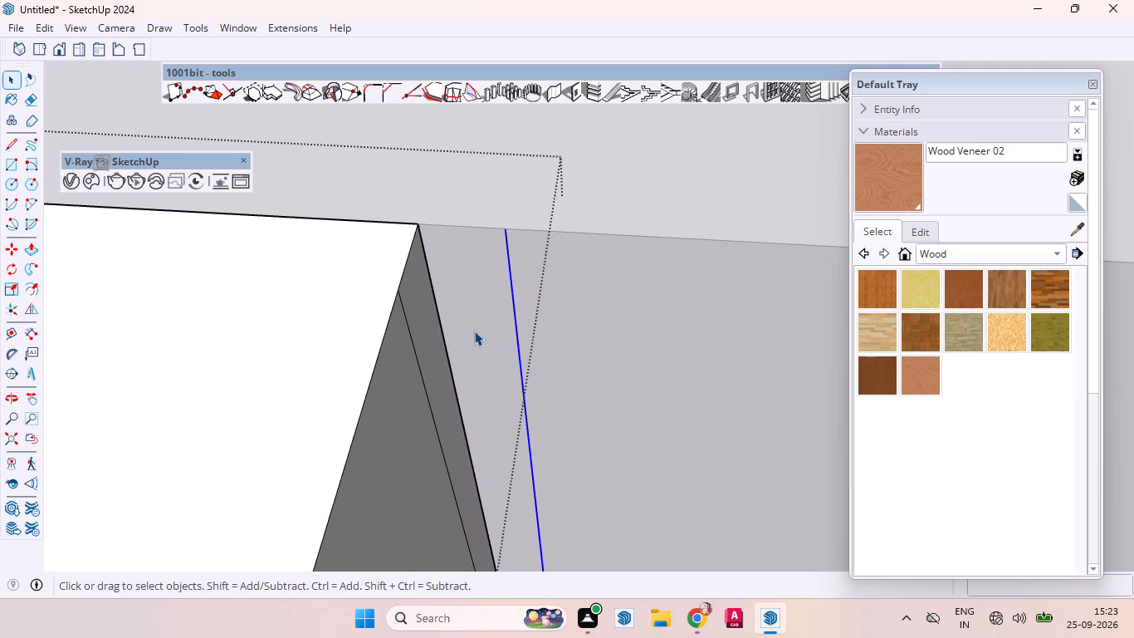
pyautogui.click(475, 331)
pyautogui.scroll(-6, 609, 261)
pyautogui.scroll(3, 569, 272)
pyautogui.scroll(-14, 568, 272)
pyautogui.scroll(3, 519, 250)
pyautogui.scroll(-7, 522, 252)
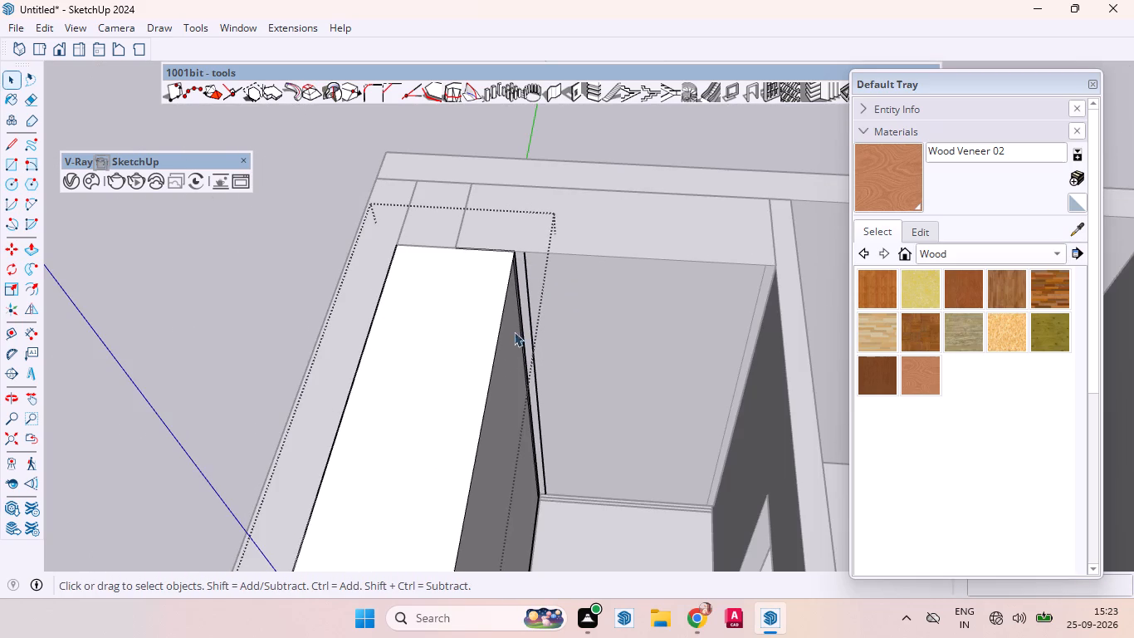
pyautogui.click(246, 305)
# Draw a vertical line on the back wardrobe's front along the 2" offset beside the side wardrobe, from the top edge to the skirting.
pyautogui.scroll(6, 568, 289)
pyautogui.click(585, 287)
pyautogui.doubleClick(562, 289)
pyautogui.doubleClick(545, 287)
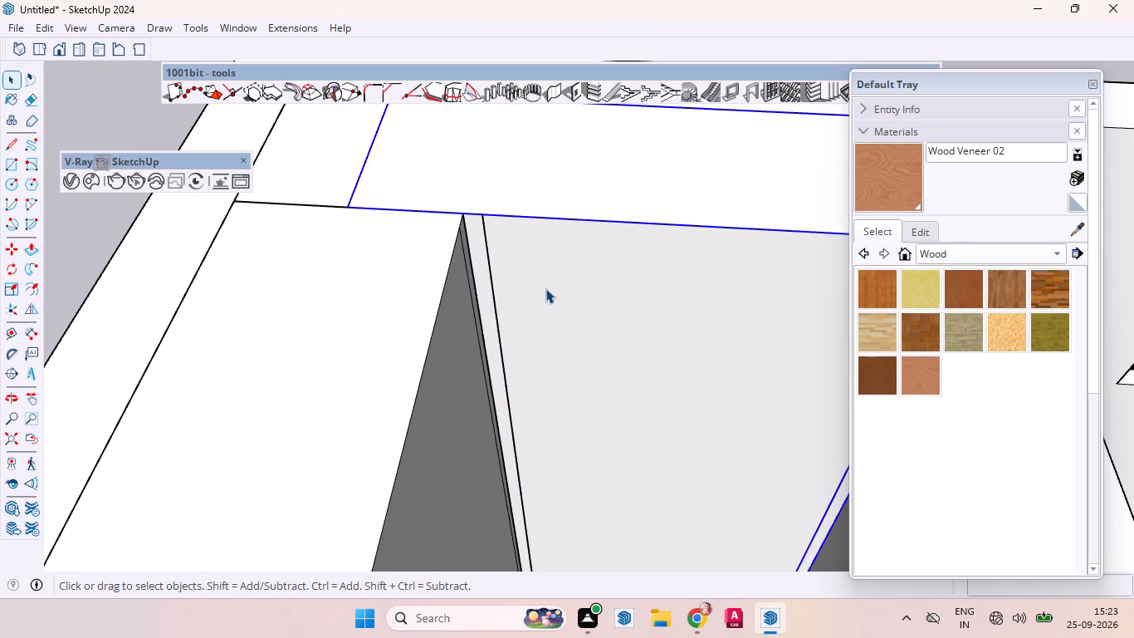
pyautogui.click(517, 306)
pyautogui.scroll(2, 483, 272)
pyautogui.scroll(-1, 483, 272)
pyautogui.scroll(3, 483, 272)
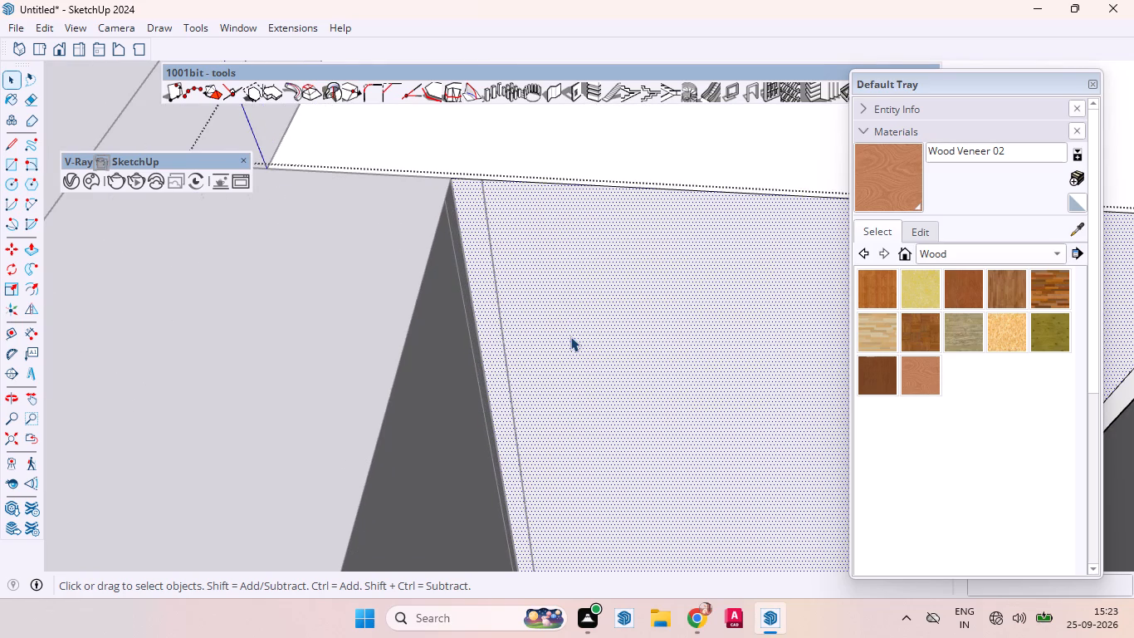
pyautogui.press('l')
pyautogui.click(479, 178)
pyautogui.scroll(-3, 505, 321)
pyautogui.scroll(1, 506, 317)
pyautogui.scroll(-2, 506, 311)
pyautogui.scroll(2, 507, 308)
pyautogui.scroll(-8, 511, 296)
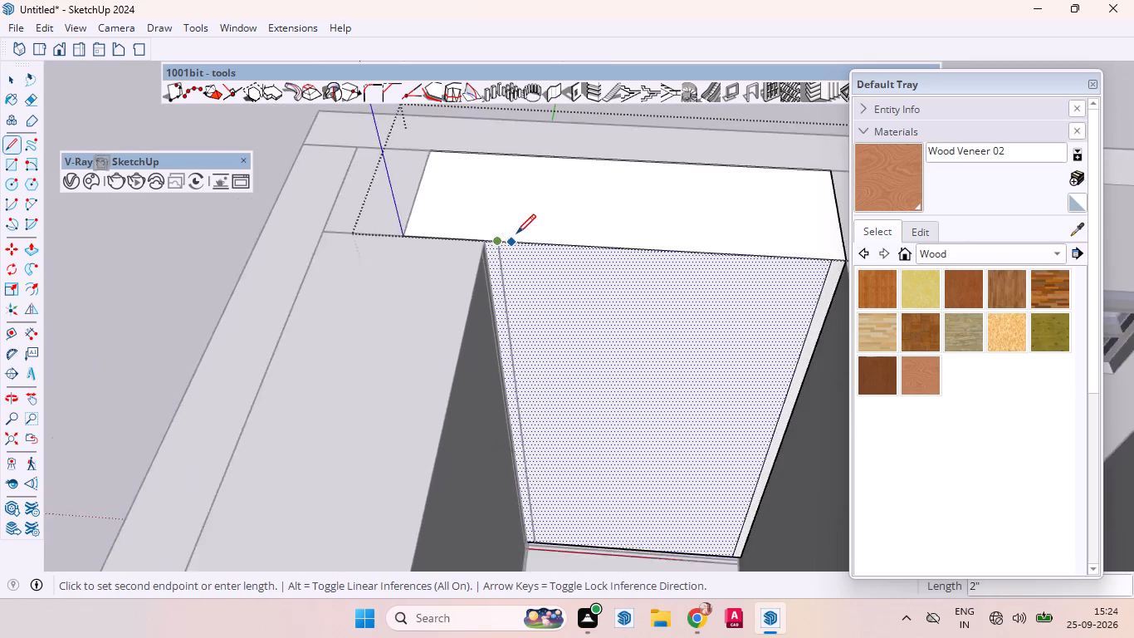
pyautogui.scroll(-2, 516, 233)
pyautogui.scroll(4, 515, 484)
pyautogui.scroll(-2, 531, 500)
pyautogui.scroll(4, 531, 500)
pyautogui.scroll(-1, 545, 431)
pyautogui.scroll(16, 545, 429)
pyautogui.scroll(-1, 523, 447)
pyautogui.scroll(1, 523, 447)
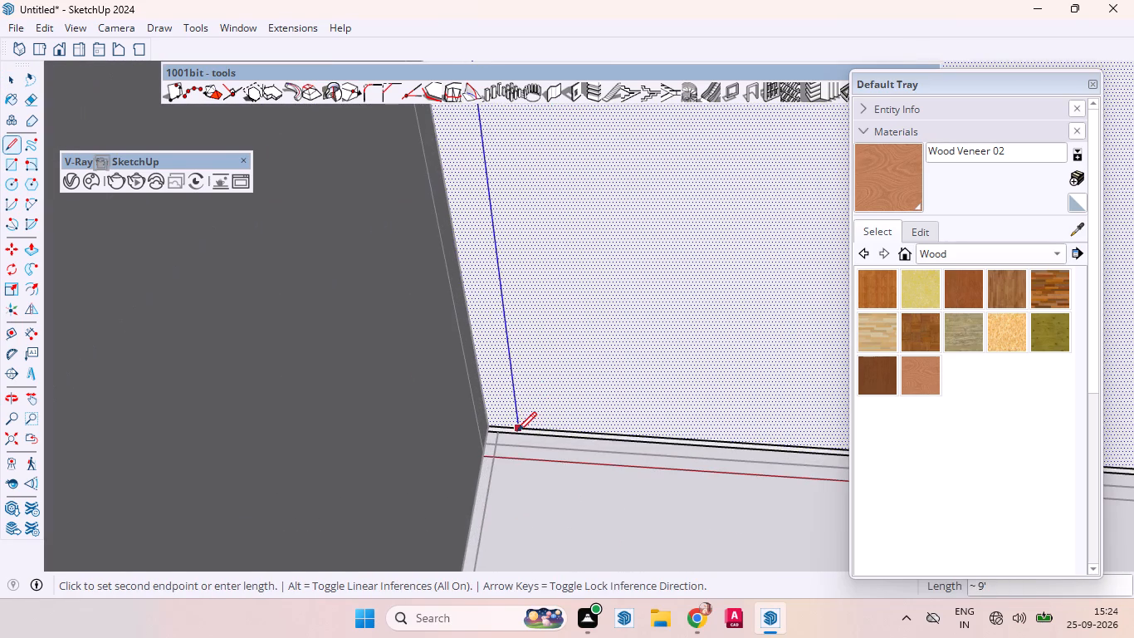
pyautogui.click(516, 429)
pyautogui.press('space')
pyautogui.click(504, 356)
pyautogui.moveTo(697, 327); pyautogui.dragTo(680, 346)
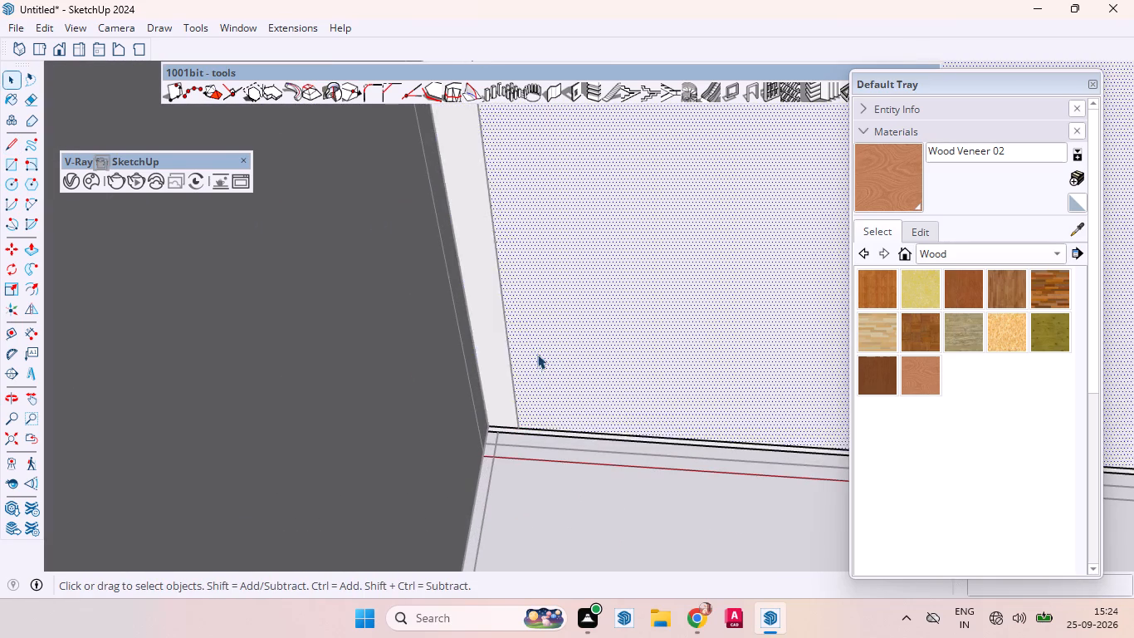
pyautogui.scroll(-14, 545, 373)
pyautogui.scroll(2, 557, 498)
pyautogui.scroll(-15, 559, 498)
pyautogui.click(252, 379)
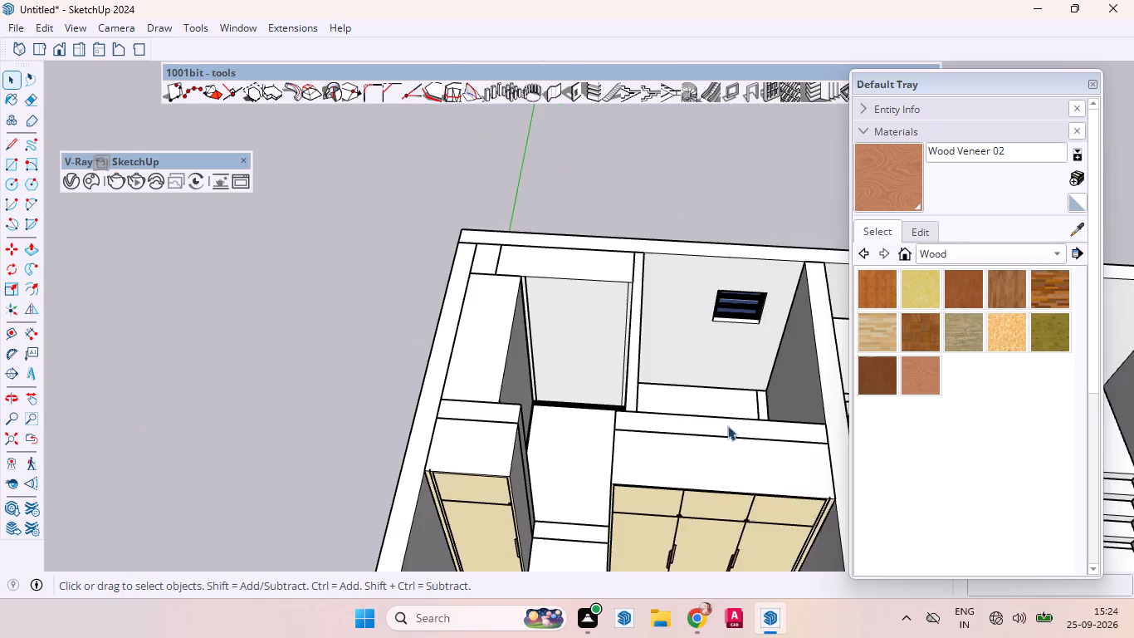
# Divide the back wardrobe's front into two doors with a vertical line from the midpoint of its bottom edge to the top edge.
pyautogui.scroll(5, 728, 428)
pyautogui.scroll(-3, 728, 425)
pyautogui.scroll(10, 481, 397)
pyautogui.scroll(-1, 609, 402)
pyautogui.scroll(10, 609, 395)
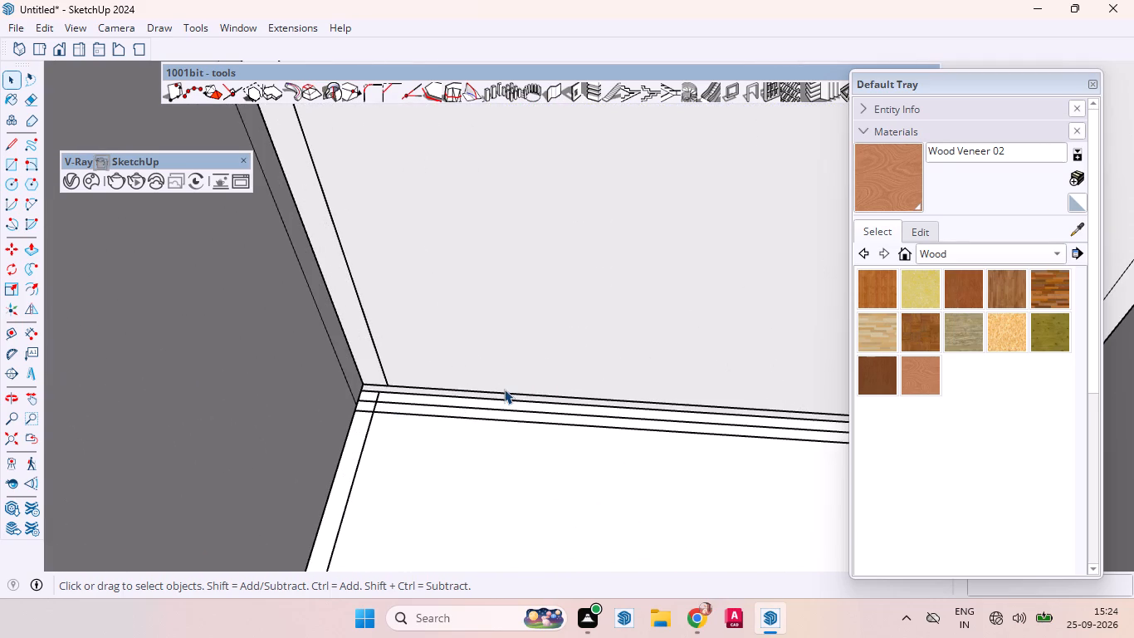
pyautogui.click(505, 391)
pyautogui.scroll(-20, 560, 353)
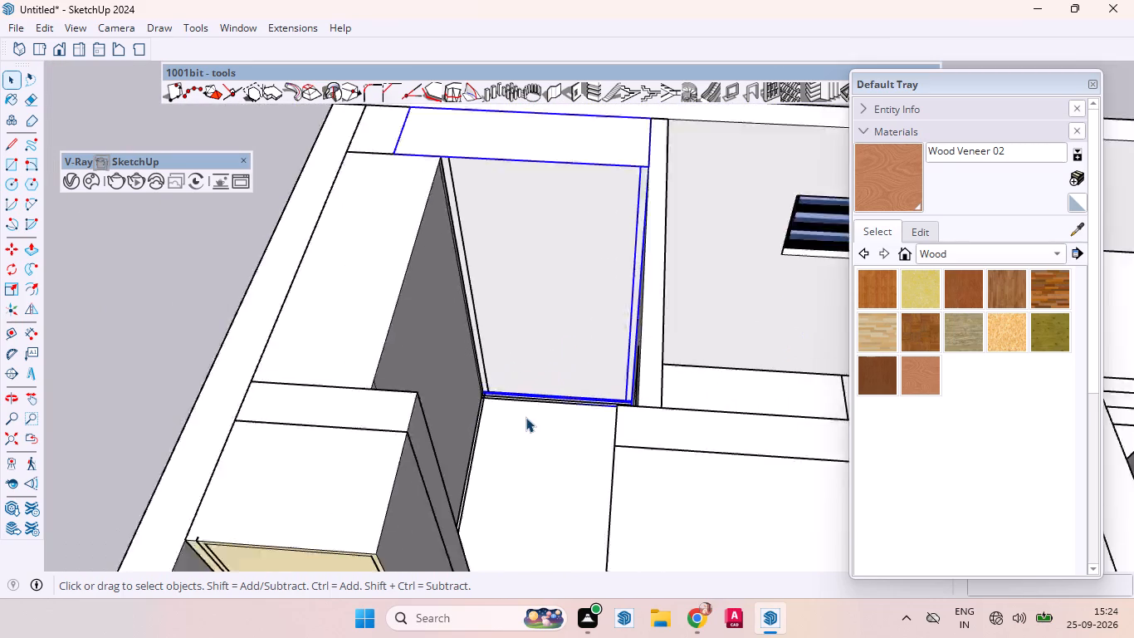
pyautogui.click(530, 295)
pyautogui.click(538, 285)
pyautogui.doubleClick(535, 326)
pyautogui.click(529, 321)
pyautogui.scroll(4, 500, 349)
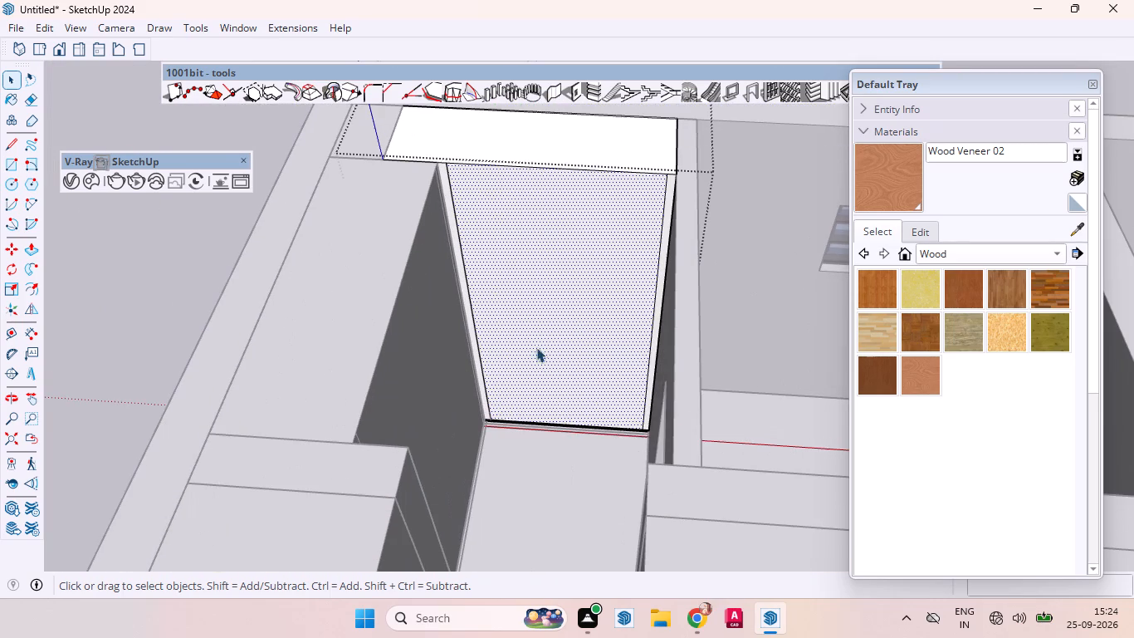
pyautogui.click(558, 423)
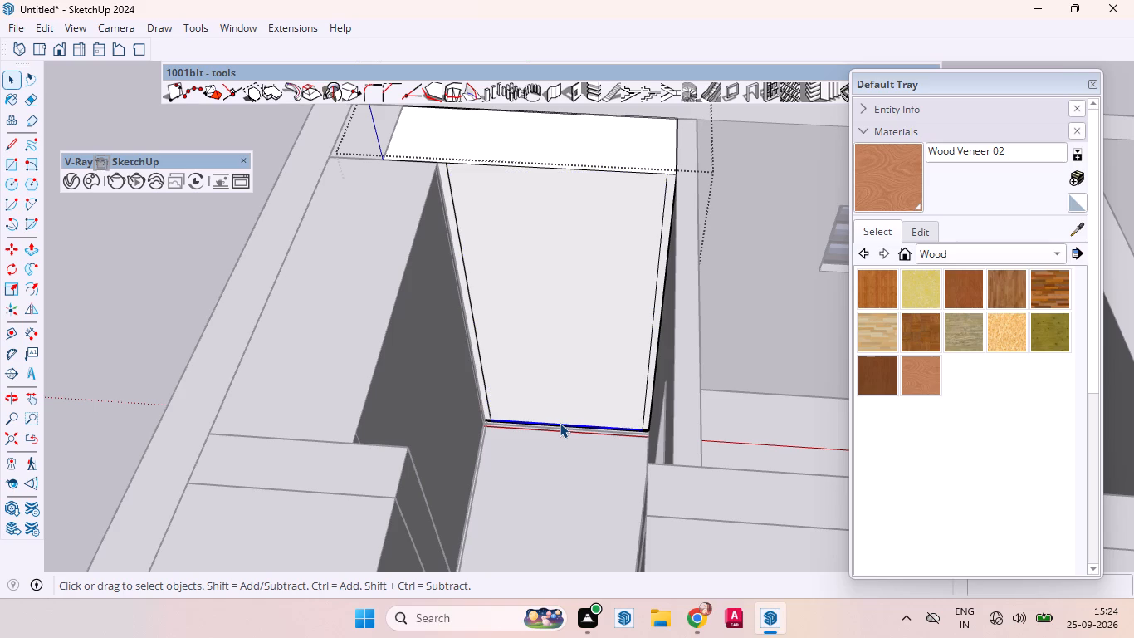
pyautogui.press('l')
pyautogui.click(568, 422)
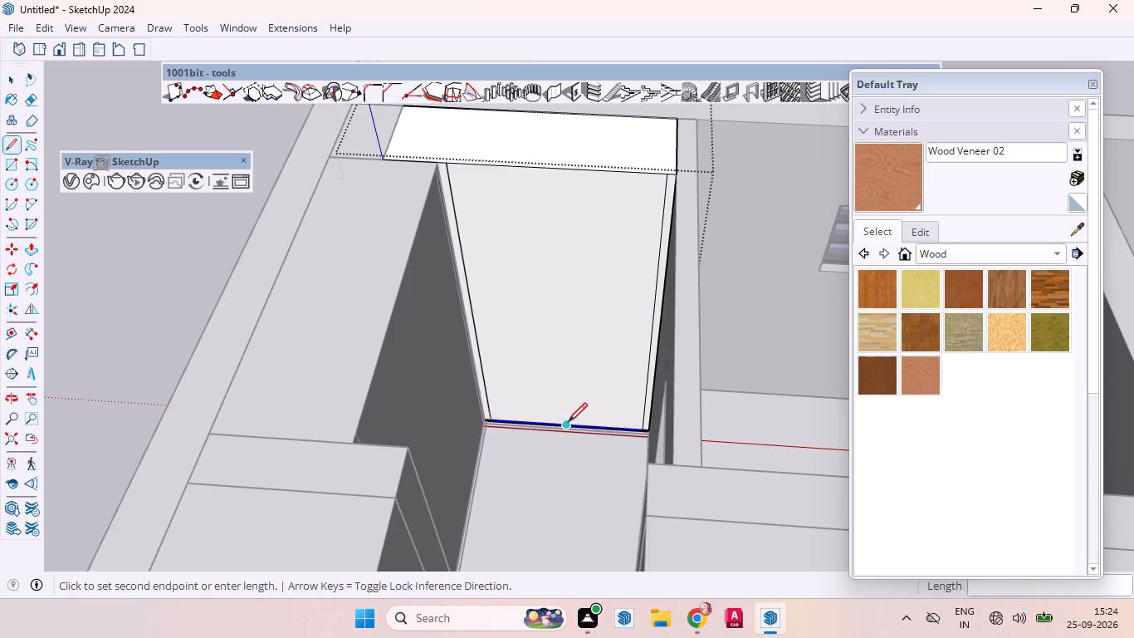
pyautogui.click(563, 170)
pyautogui.press('space')
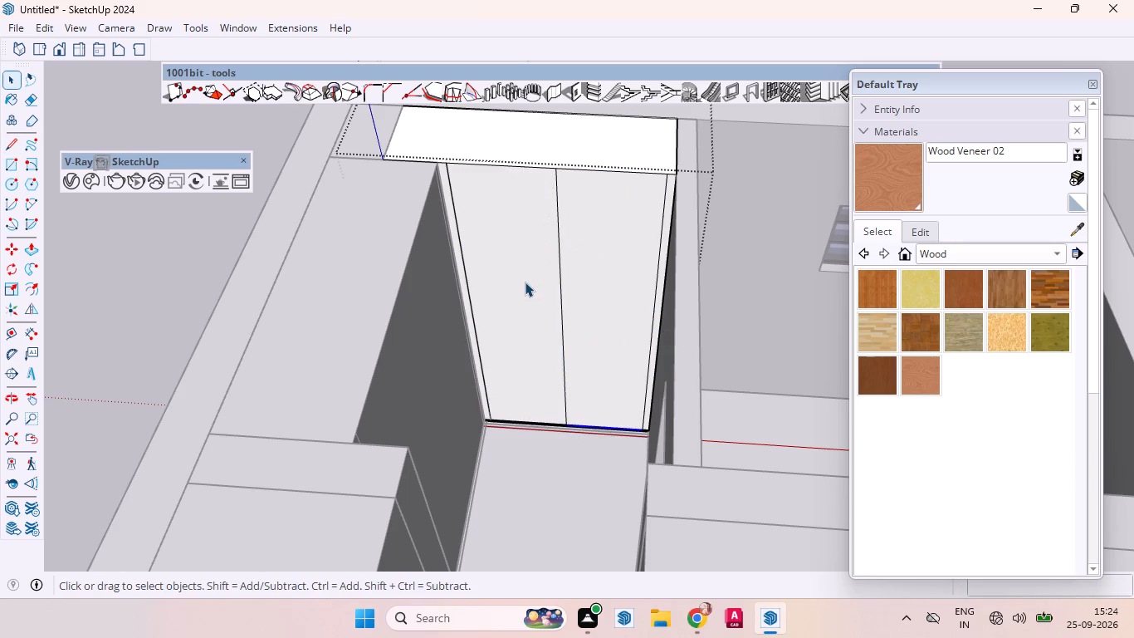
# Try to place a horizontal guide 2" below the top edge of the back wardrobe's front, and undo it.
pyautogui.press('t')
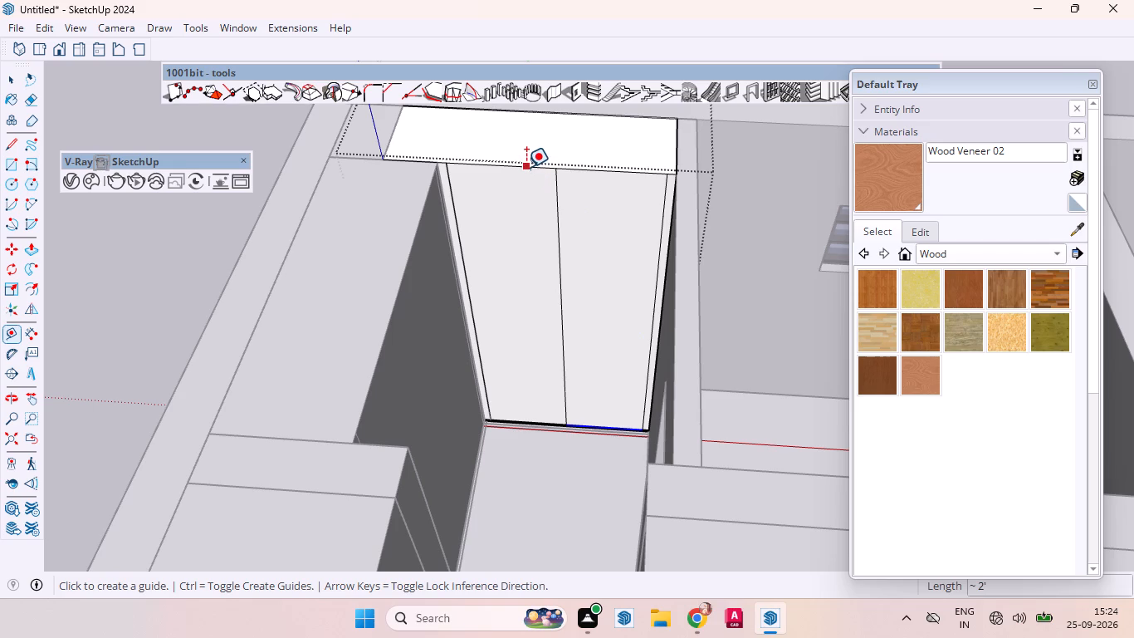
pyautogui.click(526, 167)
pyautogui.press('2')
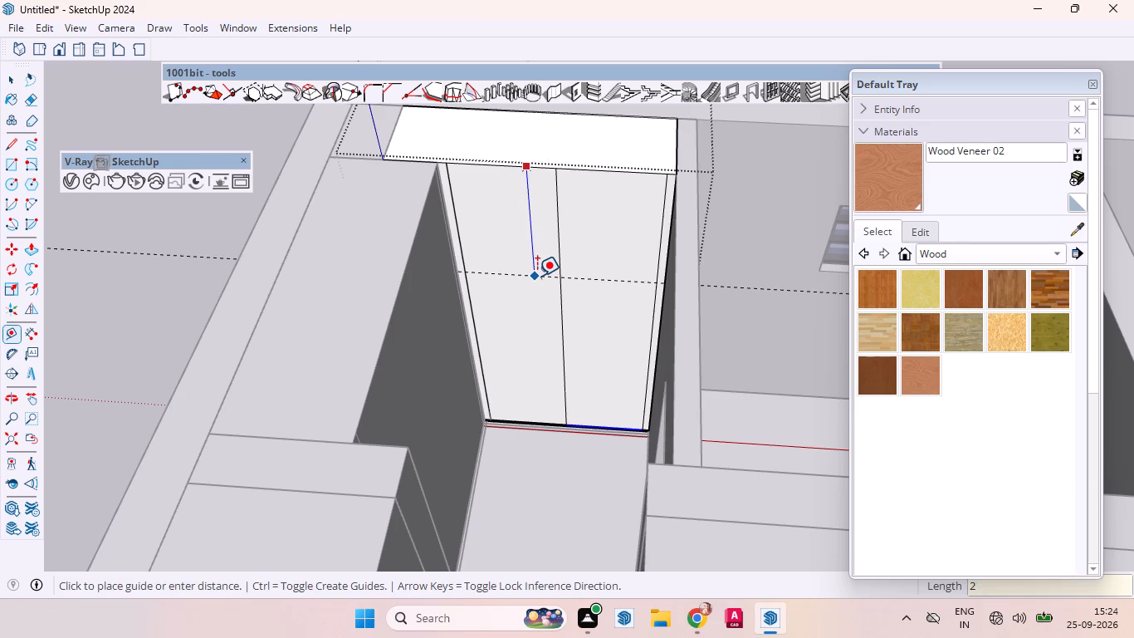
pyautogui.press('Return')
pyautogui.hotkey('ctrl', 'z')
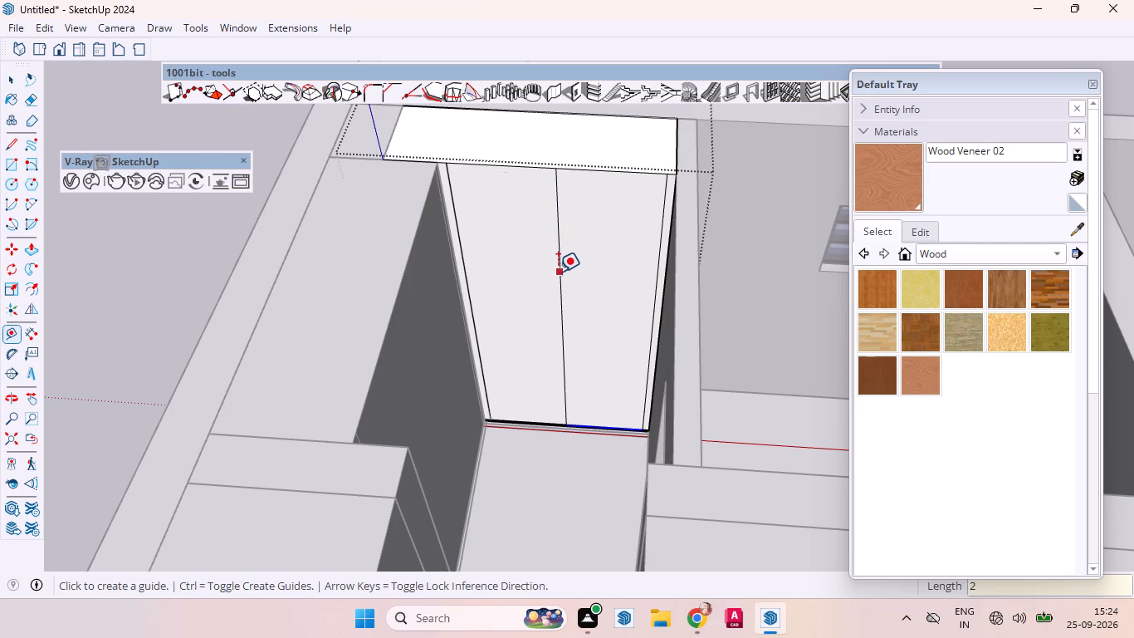
# Place a horizontal guide 24" below the top edge of the back wardrobe's front.
pyautogui.click(517, 170)
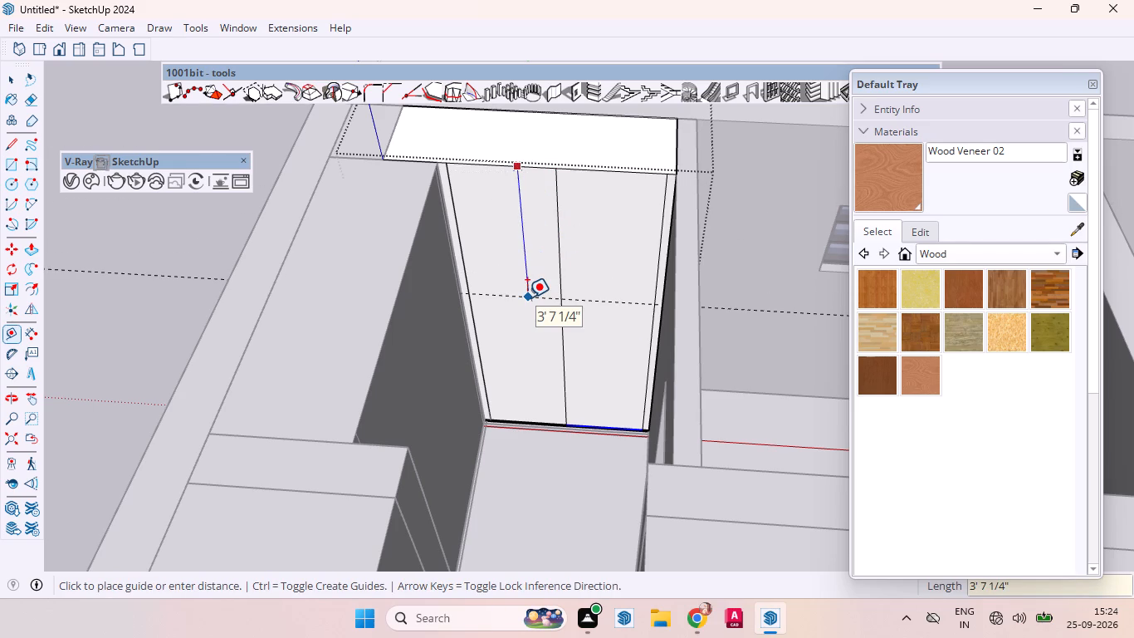
pyautogui.write('24')
pyautogui.press('Return')
# Place a matching guide along the side wardrobe's front, parallel to its top edge and meeting the back wardrobe's guide at the corner.
pyautogui.moveTo(554, 261); pyautogui.dragTo(317, 271, button='middle')
pyautogui.scroll(3, 379, 183)
pyautogui.scroll(-1, 379, 182)
pyautogui.scroll(2, 379, 181)
pyautogui.click(371, 150)
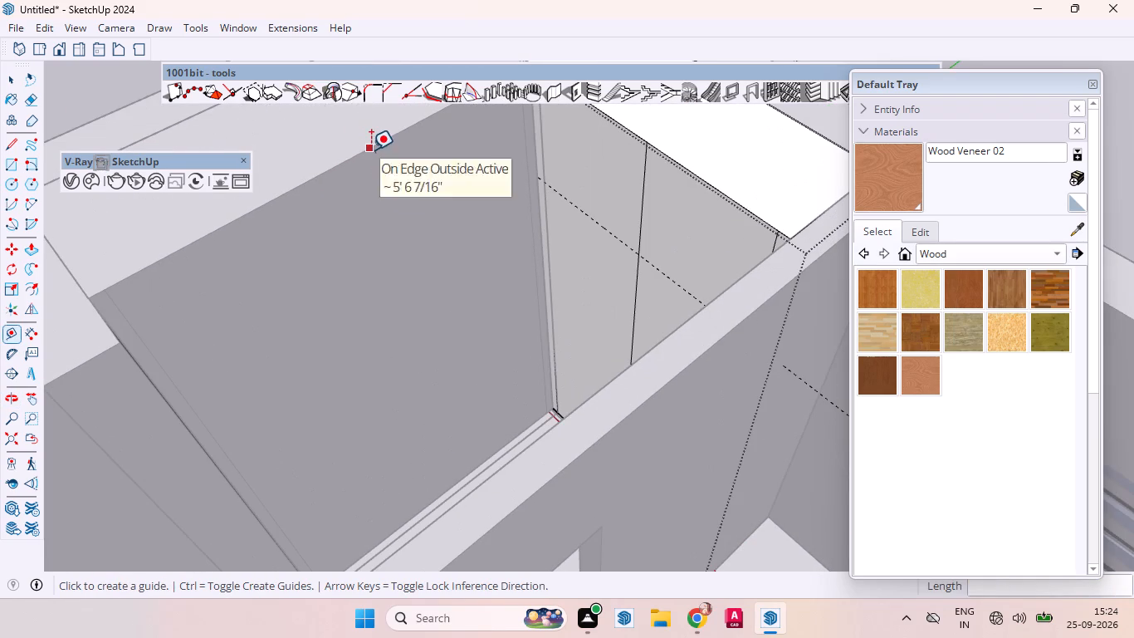
pyautogui.click(535, 178)
pyautogui.scroll(13, 532, 193)
pyautogui.scroll(-5, 571, 173)
pyautogui.scroll(1, 571, 173)
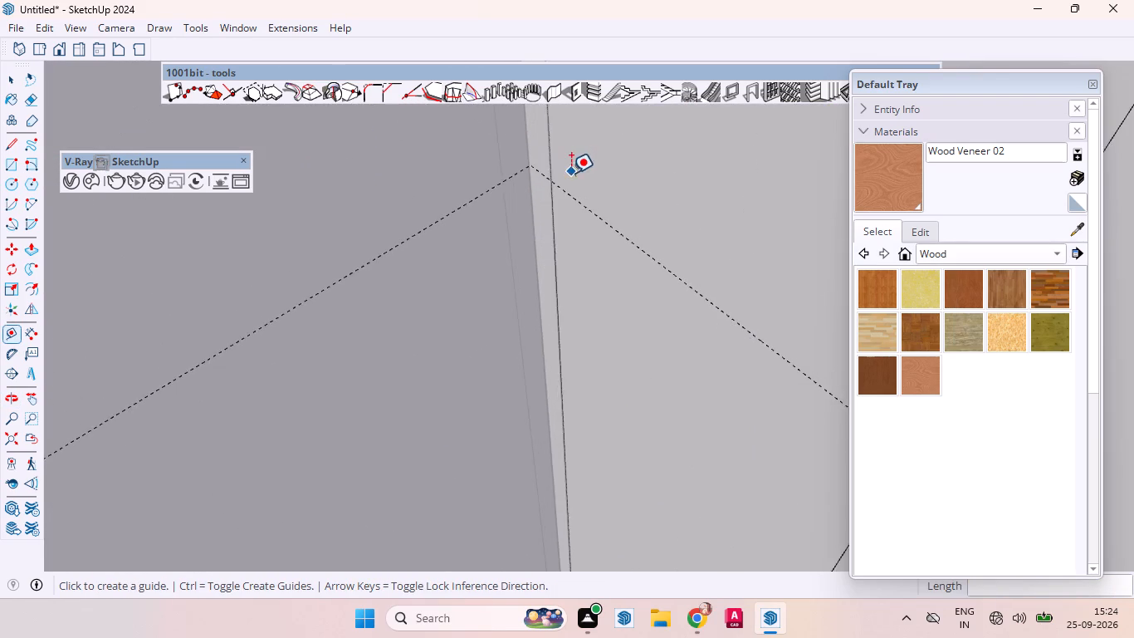
pyautogui.press('space')
# Reopen the back wardrobe for editing and draw a horizontal line along the 24" guide between its two vertical edge margin lines.
pyautogui.scroll(-2, 592, 319)
pyautogui.scroll(1, 599, 321)
pyautogui.scroll(-18, 602, 321)
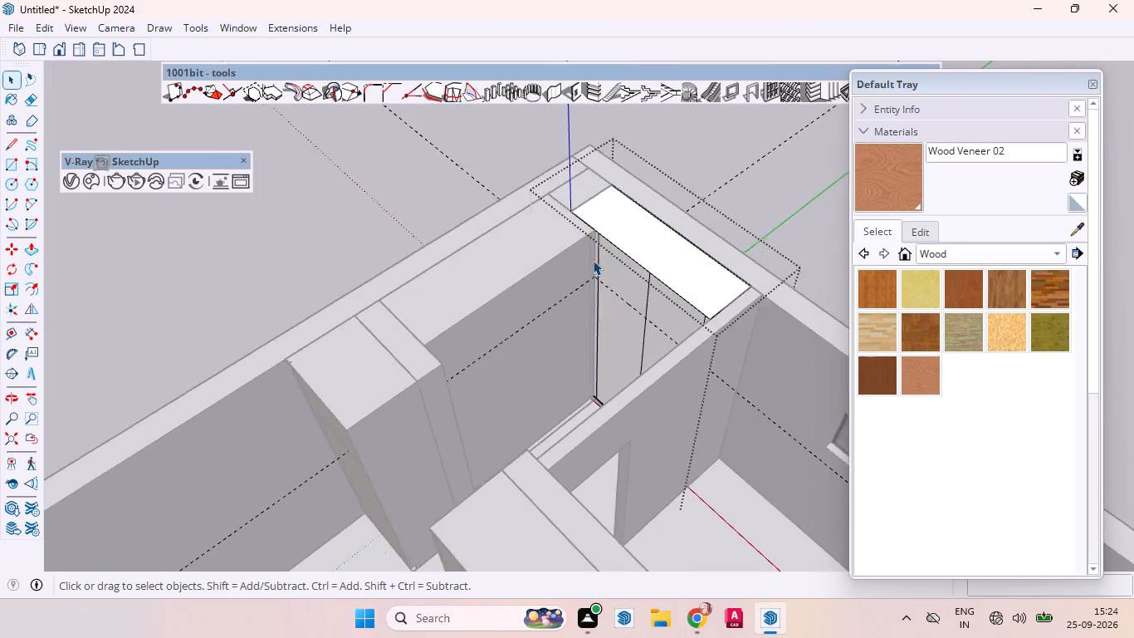
pyautogui.scroll(-2, 593, 260)
pyautogui.moveTo(607, 314); pyautogui.dragTo(466, 422, button='middle')
pyautogui.scroll(4, 505, 299)
pyautogui.scroll(-2, 541, 296)
pyautogui.scroll(2, 545, 296)
pyautogui.scroll(-1, 547, 295)
pyautogui.scroll(10, 547, 295)
pyautogui.scroll(-3, 500, 394)
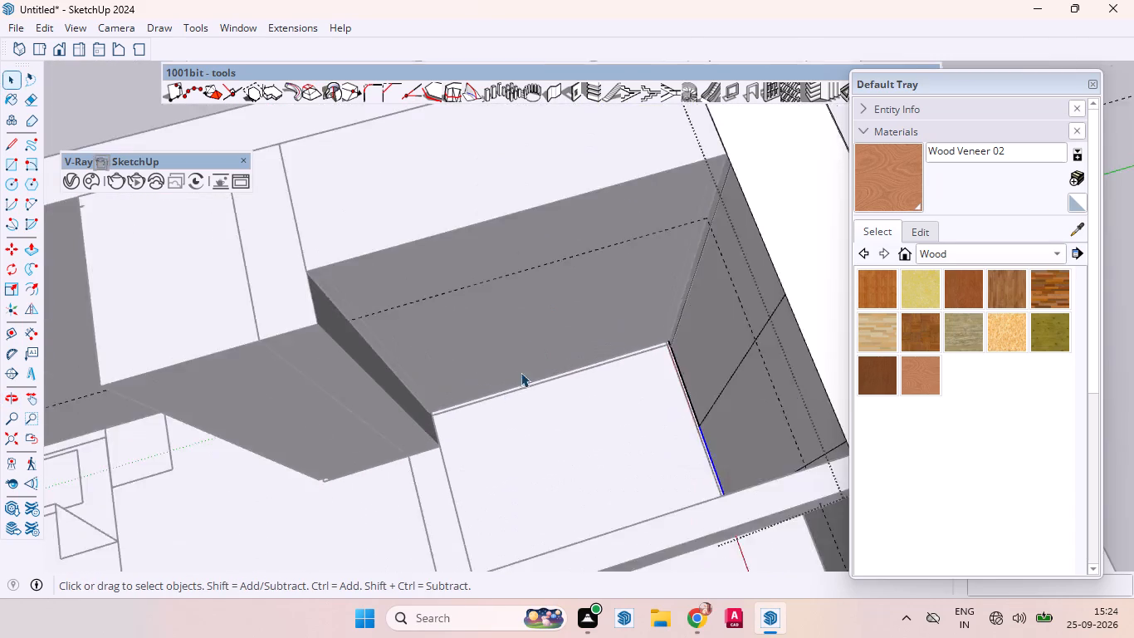
pyautogui.scroll(-14, 521, 372)
pyautogui.click(731, 329)
pyautogui.scroll(9, 471, 311)
pyautogui.moveTo(570, 308); pyautogui.dragTo(905, 213, button='middle')
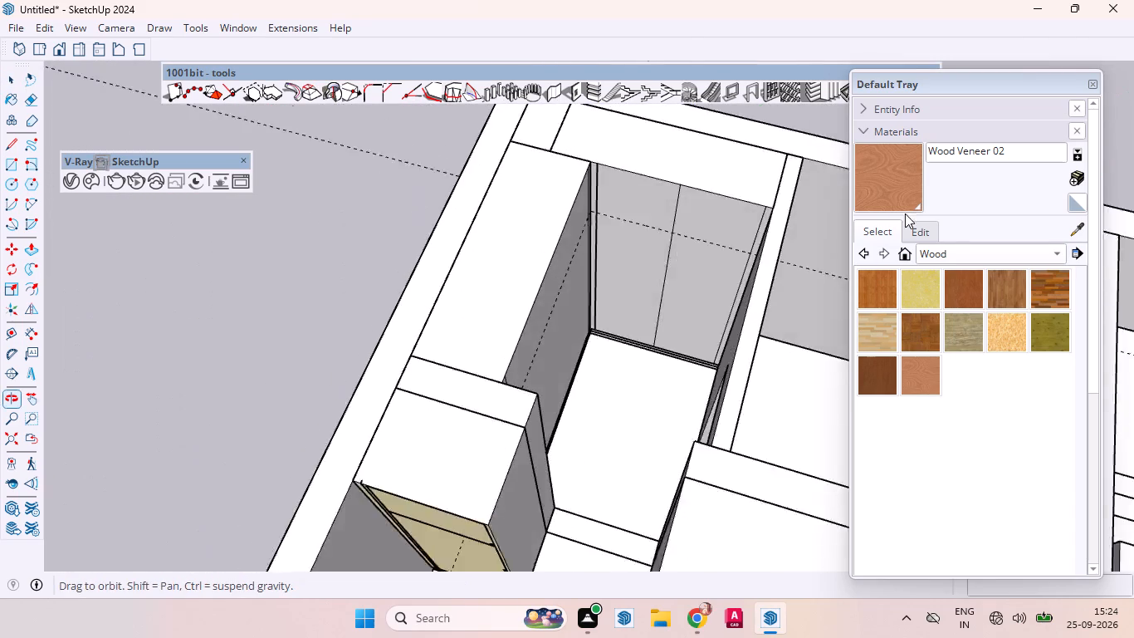
pyautogui.moveTo(905, 213); pyautogui.dragTo(904, 228, button='middle')
pyautogui.scroll(-1, 633, 192)
pyautogui.scroll(10, 633, 192)
pyautogui.click(642, 161)
pyautogui.doubleClick(618, 218)
pyautogui.click(588, 287)
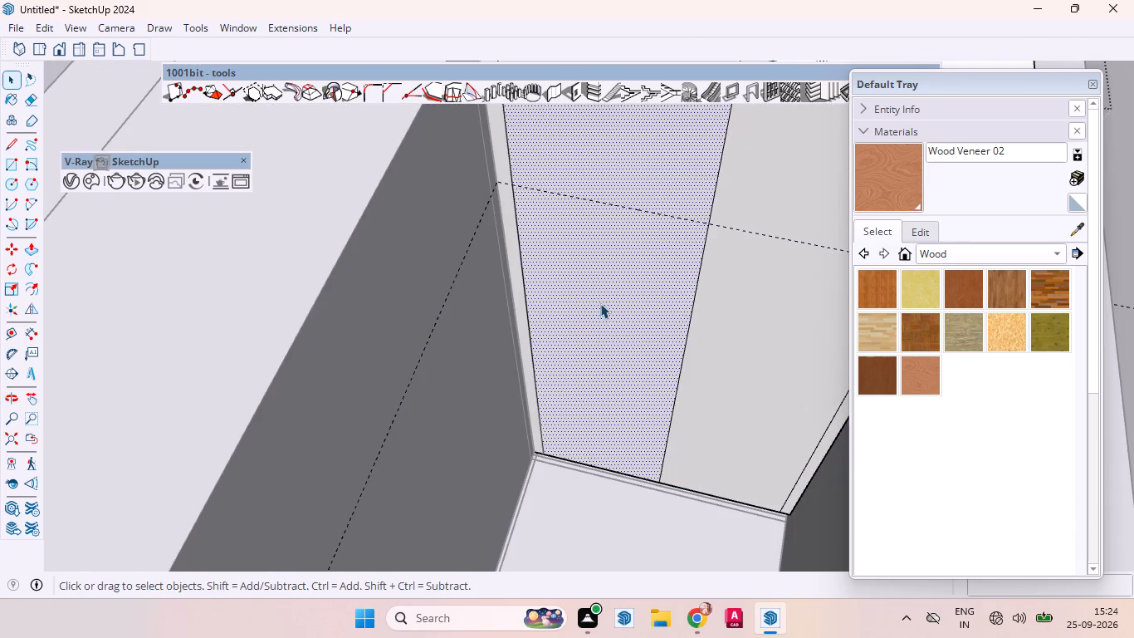
pyautogui.scroll(-4, 611, 332)
pyautogui.press('l')
pyautogui.scroll(10, 541, 280)
pyautogui.scroll(-1, 553, 219)
pyautogui.scroll(1, 560, 212)
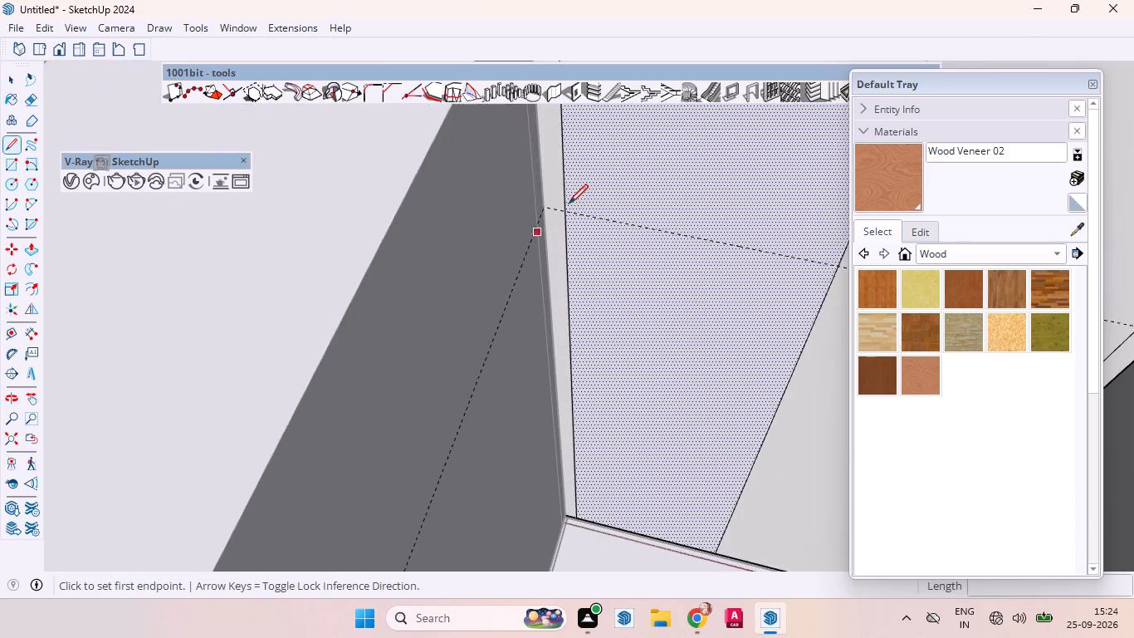
pyautogui.click(567, 212)
pyautogui.scroll(-1, 570, 238)
pyautogui.scroll(1, 570, 238)
pyautogui.scroll(-11, 569, 238)
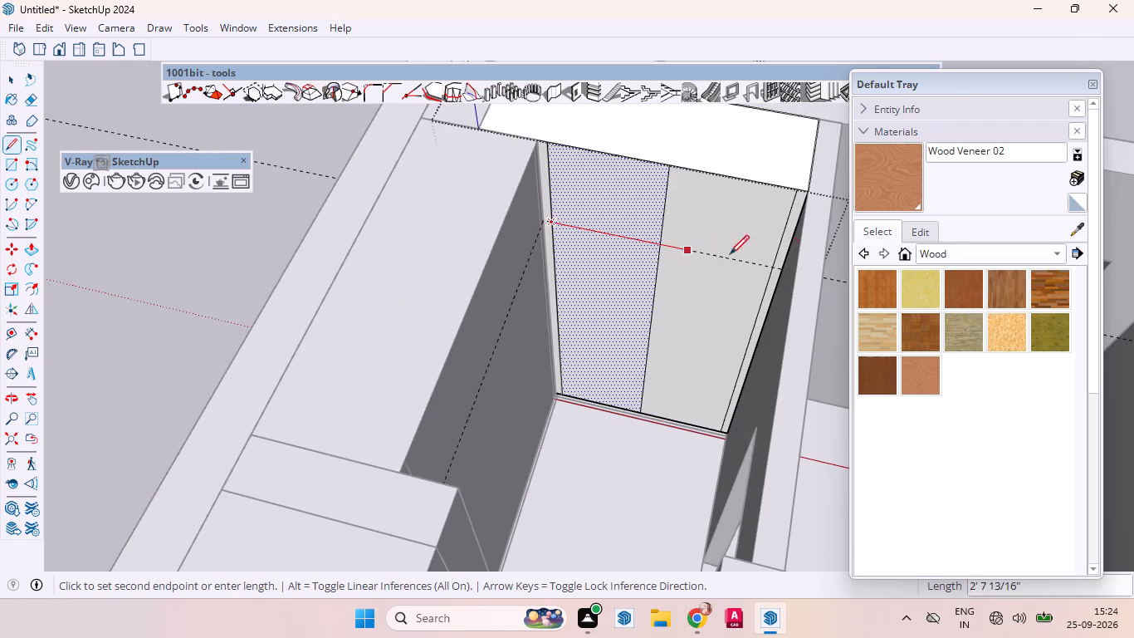
pyautogui.scroll(8, 784, 270)
pyautogui.click(775, 266)
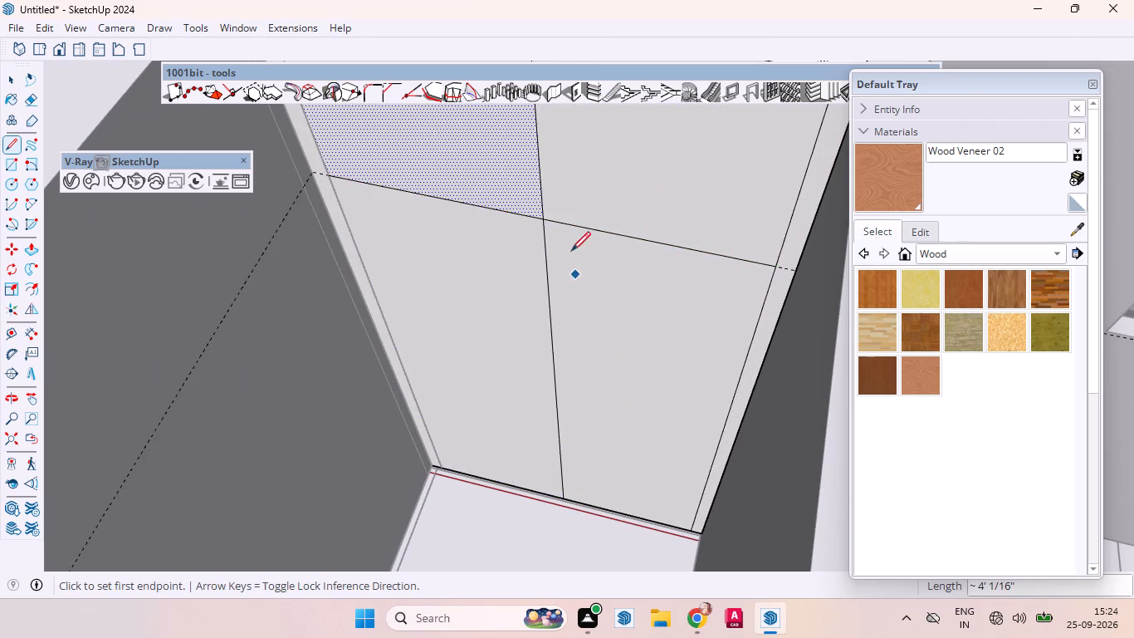
pyautogui.moveTo(676, 243); pyautogui.dragTo(466, 243)
pyautogui.press('space')
# Copy the margin line beside the side wardrobe and the central door division 3 mm sideways, away from the side wardrobe.
pyautogui.scroll(-9, 726, 281)
pyautogui.scroll(2, 636, 286)
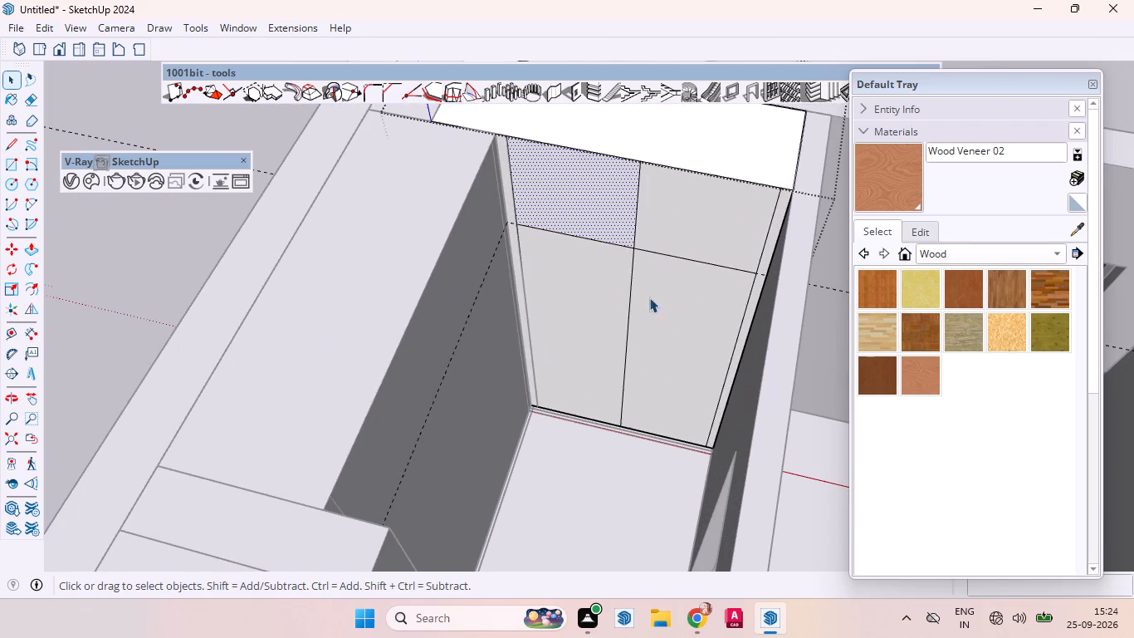
pyautogui.click(628, 311)
pyautogui.scroll(-4, 721, 287)
pyautogui.scroll(5, 653, 326)
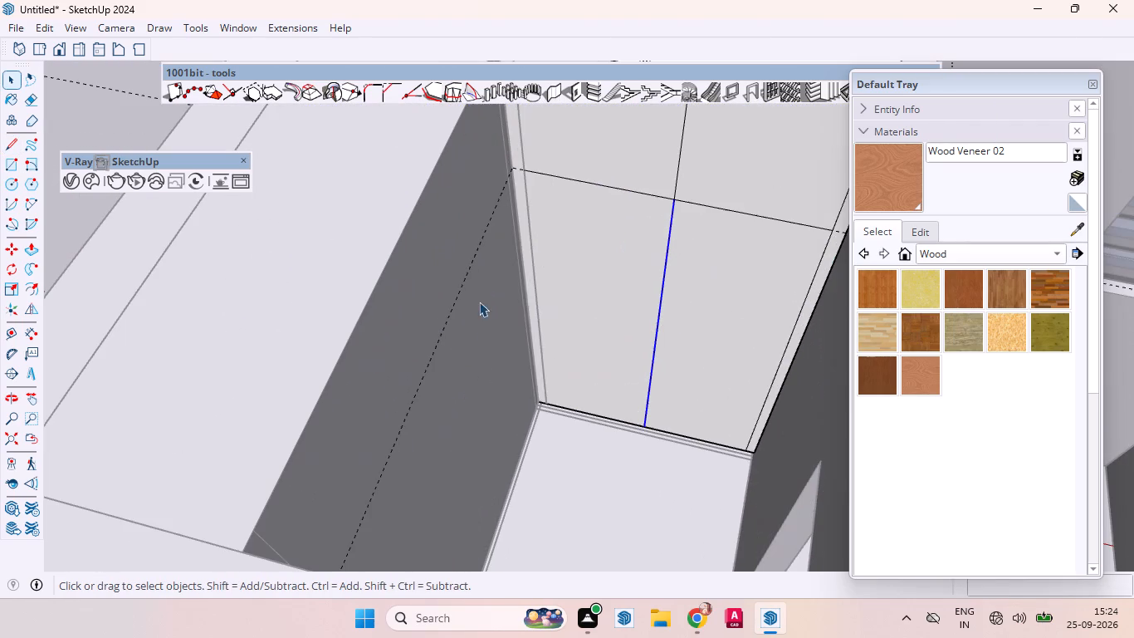
pyautogui.click(536, 285)
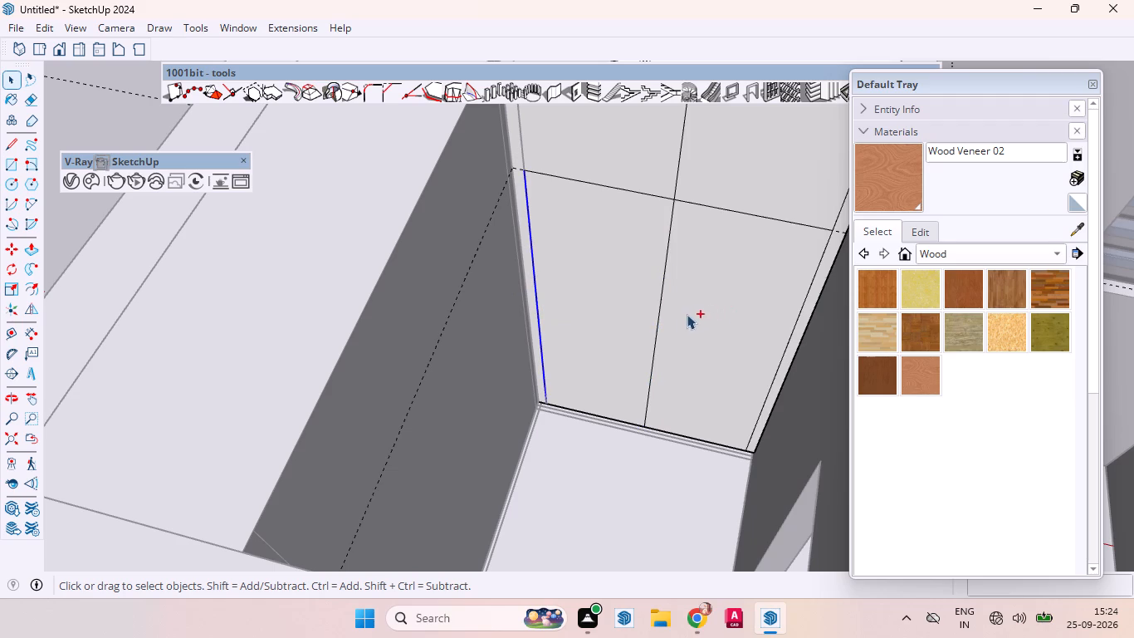
pyautogui.keyDown('ctrl'); pyautogui.click(657, 319); pyautogui.keyUp('ctrl')
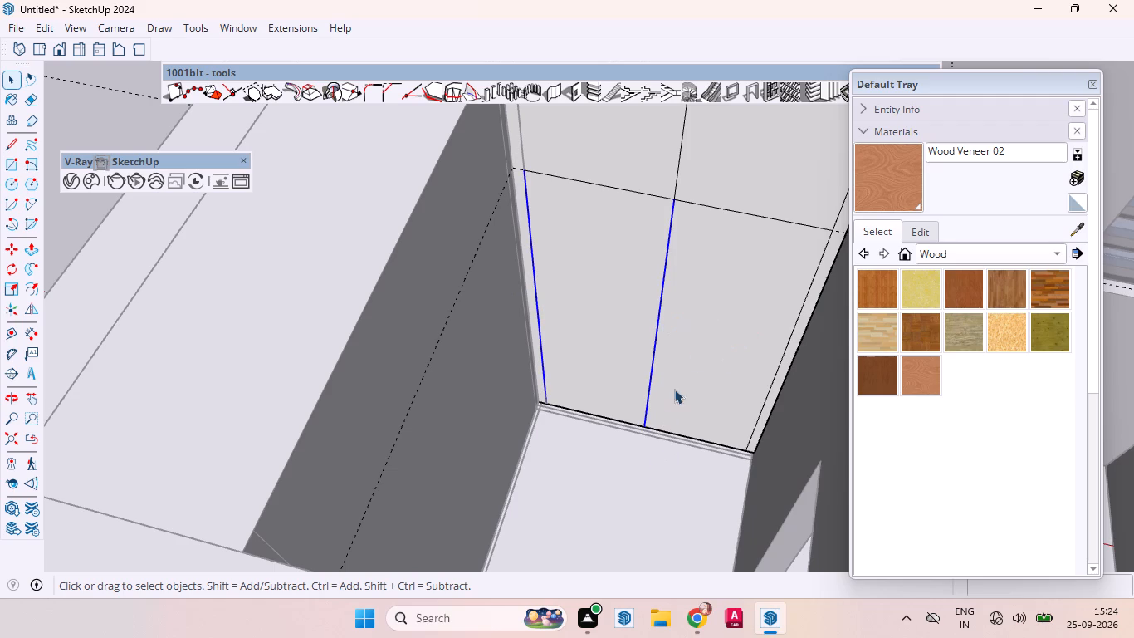
pyautogui.scroll(-5, 695, 428)
pyautogui.scroll(11, 545, 260)
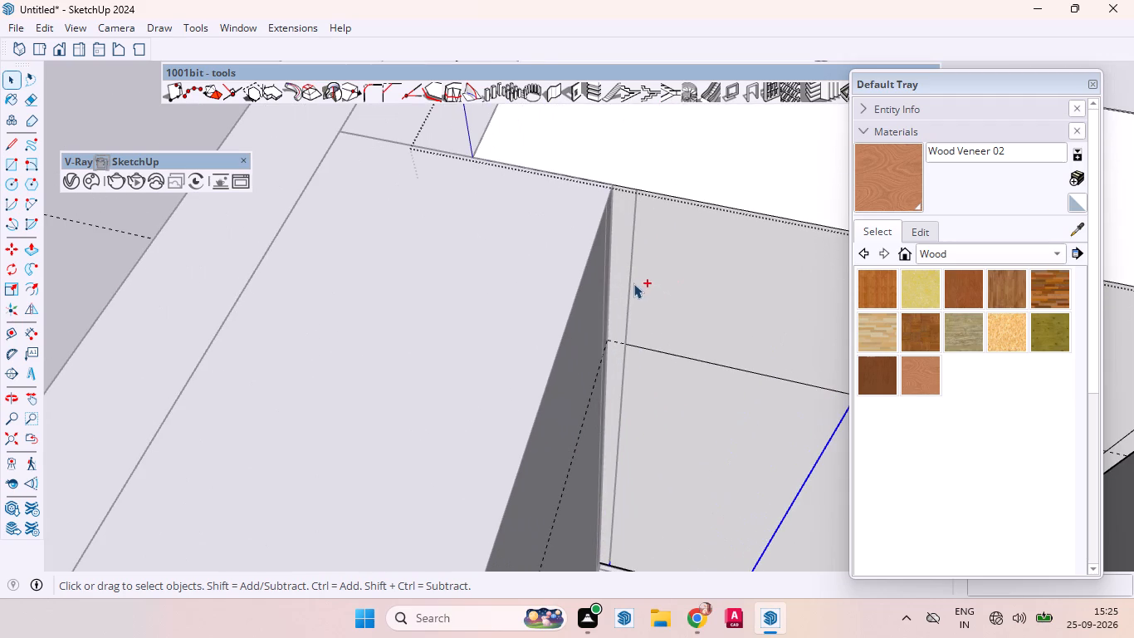
pyautogui.keyDown('ctrl'); pyautogui.click(629, 285); pyautogui.keyUp('ctrl')
pyautogui.keyDown('ctrl'); pyautogui.scroll(-10, 521, 292); pyautogui.keyUp('ctrl')
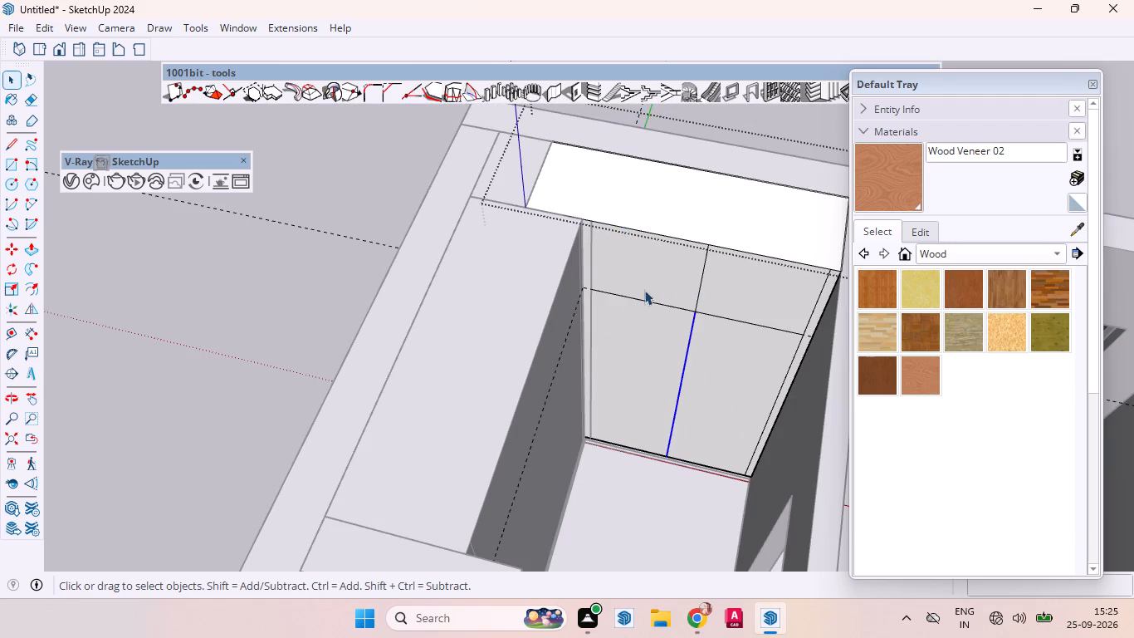
pyautogui.scroll(-5, 545, 321)
pyautogui.scroll(1, 552, 342)
pyautogui.scroll(-1, 555, 351)
pyautogui.scroll(4, 667, 295)
pyautogui.scroll(-1, 667, 295)
pyautogui.scroll(11, 667, 295)
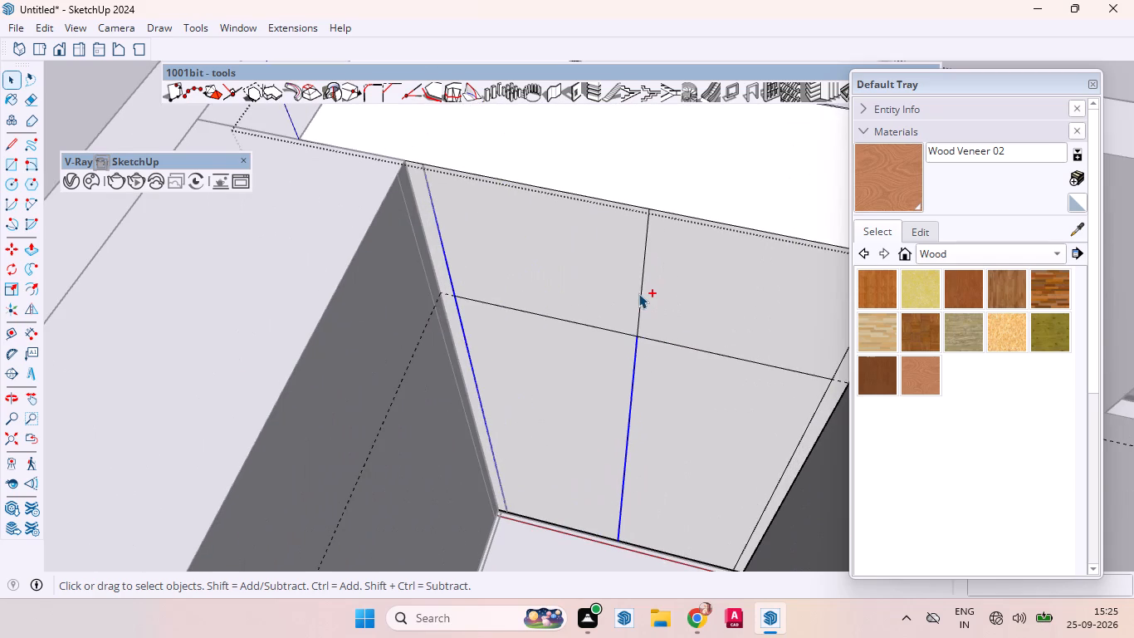
pyautogui.keyDown('ctrl'); pyautogui.click(640, 293); pyautogui.keyUp('ctrl')
pyautogui.press('m')
pyautogui.scroll(9, 639, 379)
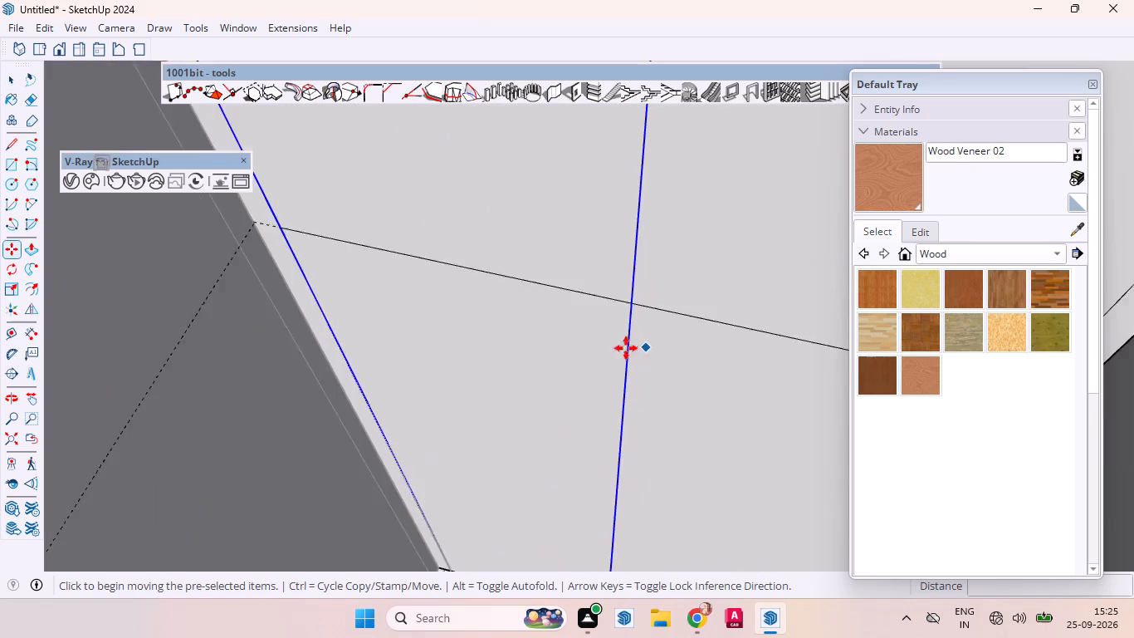
pyautogui.scroll(5, 626, 348)
pyautogui.scroll(5, 662, 256)
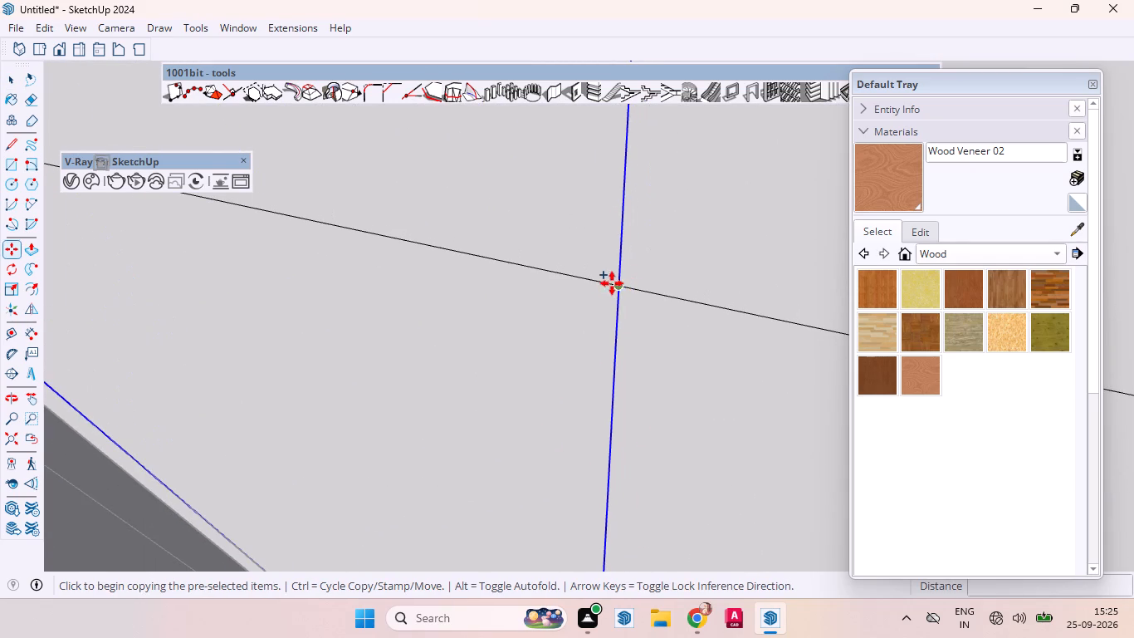
pyautogui.click(614, 284)
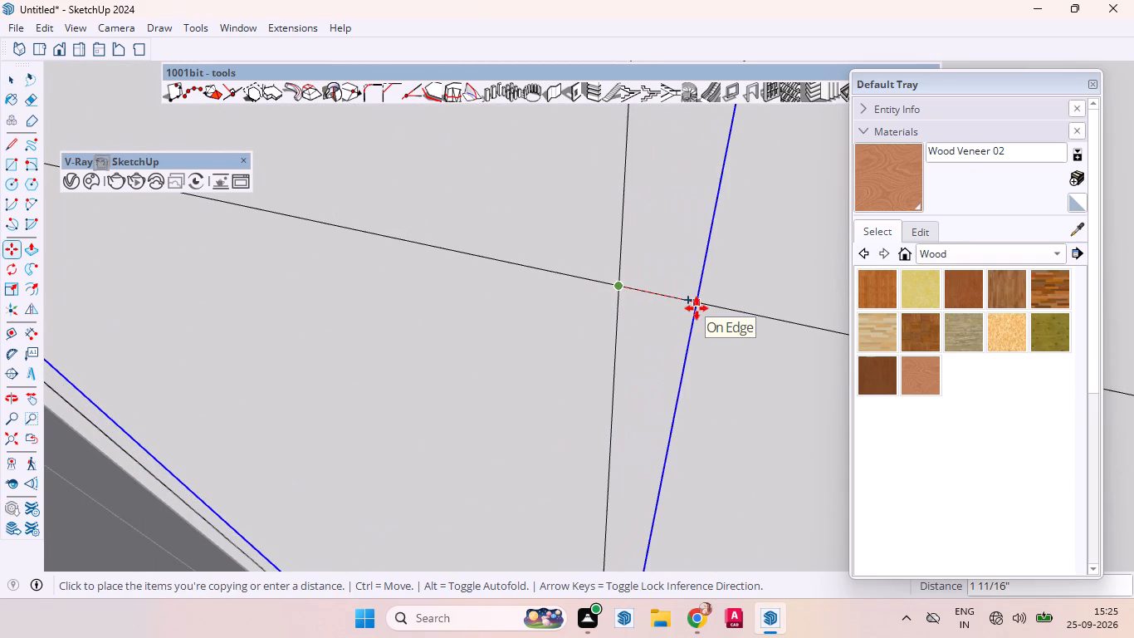
pyautogui.write('3mm')
pyautogui.press('Return')
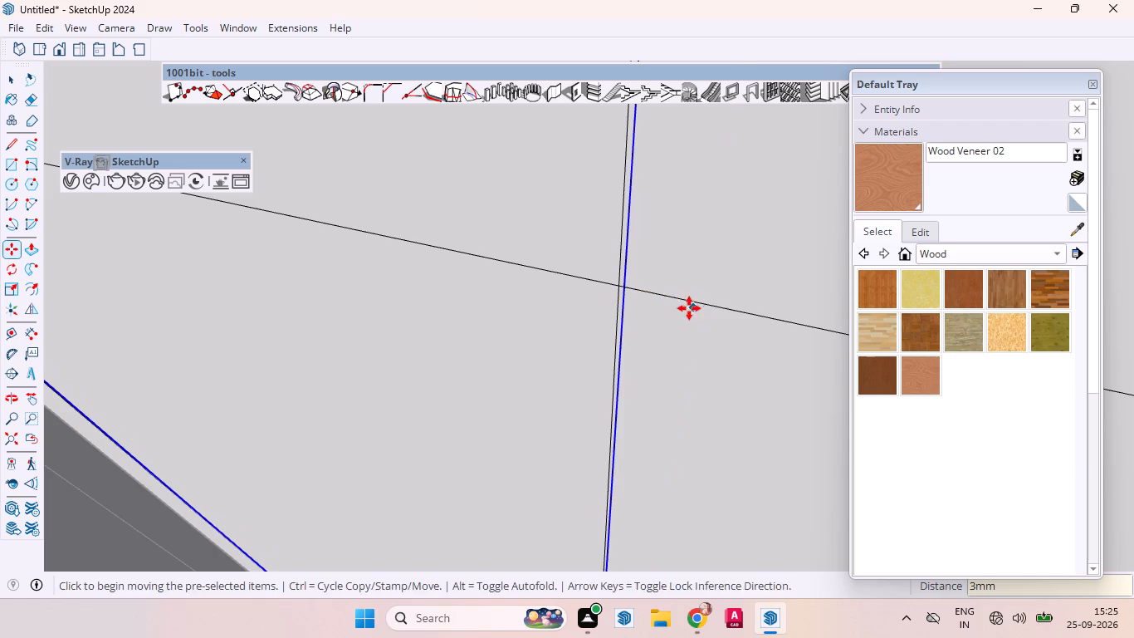
pyautogui.press('space')
# Copy both halves of the back wardrobe's horizontal division line 3 mm upward.
pyautogui.scroll(-1, 696, 263)
pyautogui.scroll(2, 696, 263)
pyautogui.scroll(-7, 696, 263)
pyautogui.scroll(2, 704, 312)
pyautogui.scroll(-12, 709, 317)
pyautogui.scroll(3, 467, 307)
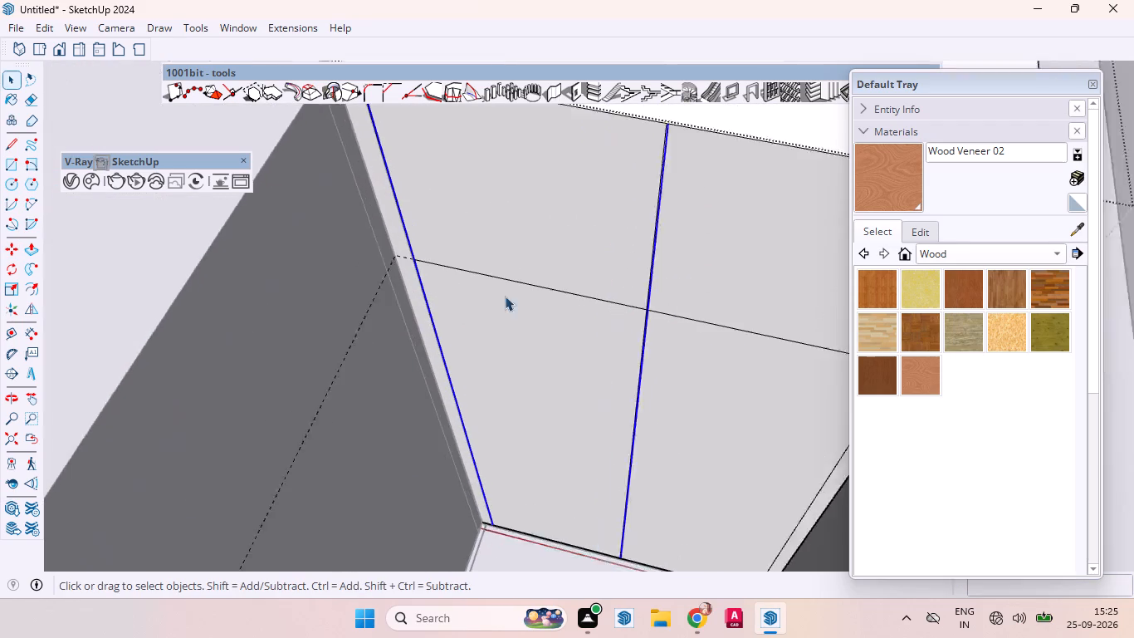
pyautogui.scroll(2, 505, 296)
pyautogui.keyDown('ctrl'); pyautogui.click(569, 284); pyautogui.keyUp('ctrl')
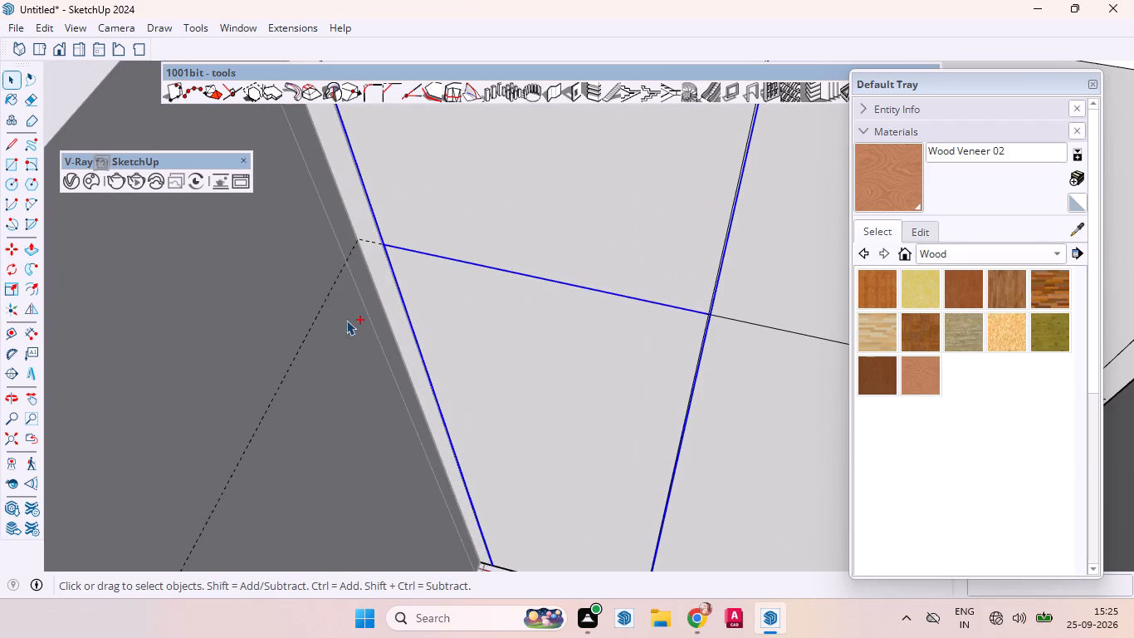
pyautogui.keyDown('ctrl'); pyautogui.scroll(-5, 346, 320); pyautogui.keyUp('ctrl')
pyautogui.keyDown('ctrl'); pyautogui.click(604, 325); pyautogui.keyUp('ctrl')
pyautogui.scroll(5, 694, 312)
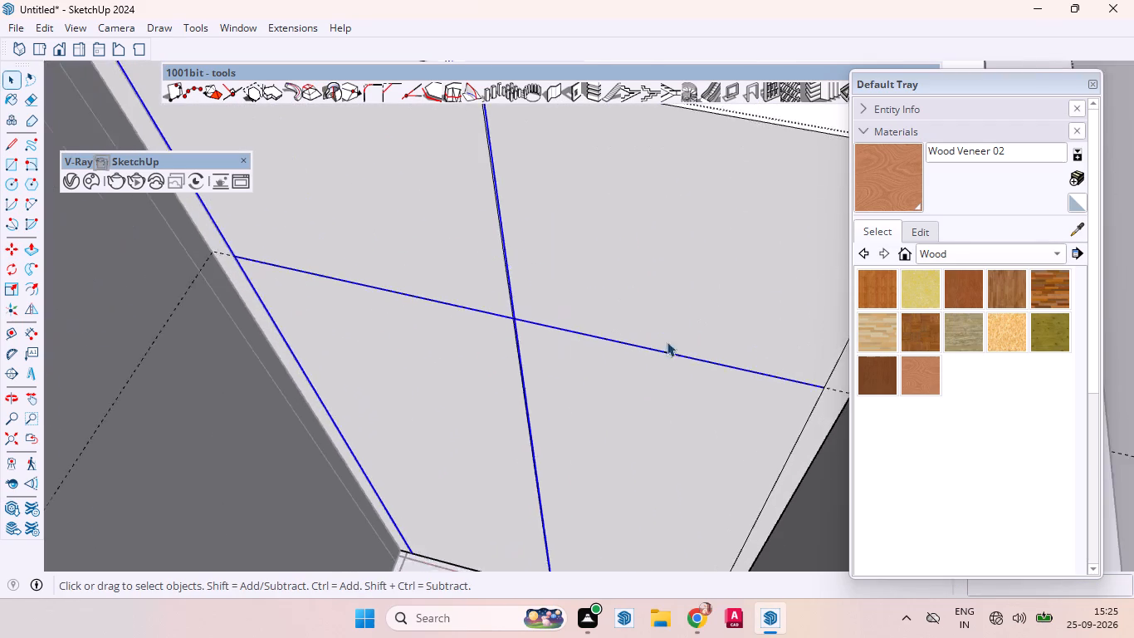
pyautogui.press('m')
pyautogui.scroll(5, 798, 406)
pyautogui.scroll(-6, 594, 411)
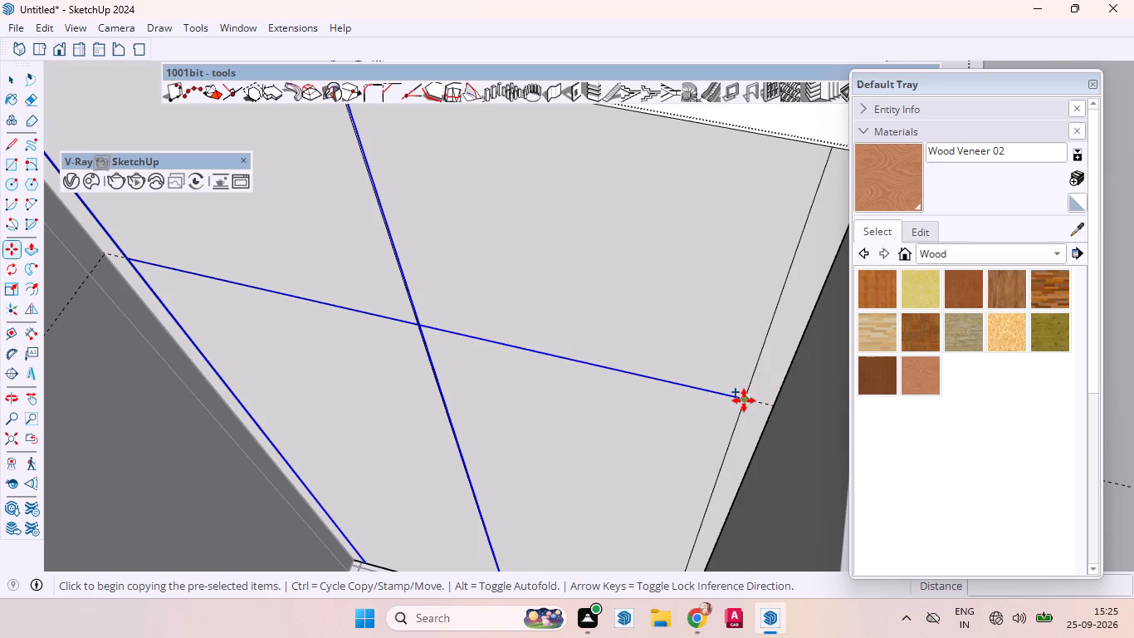
pyautogui.click(744, 400)
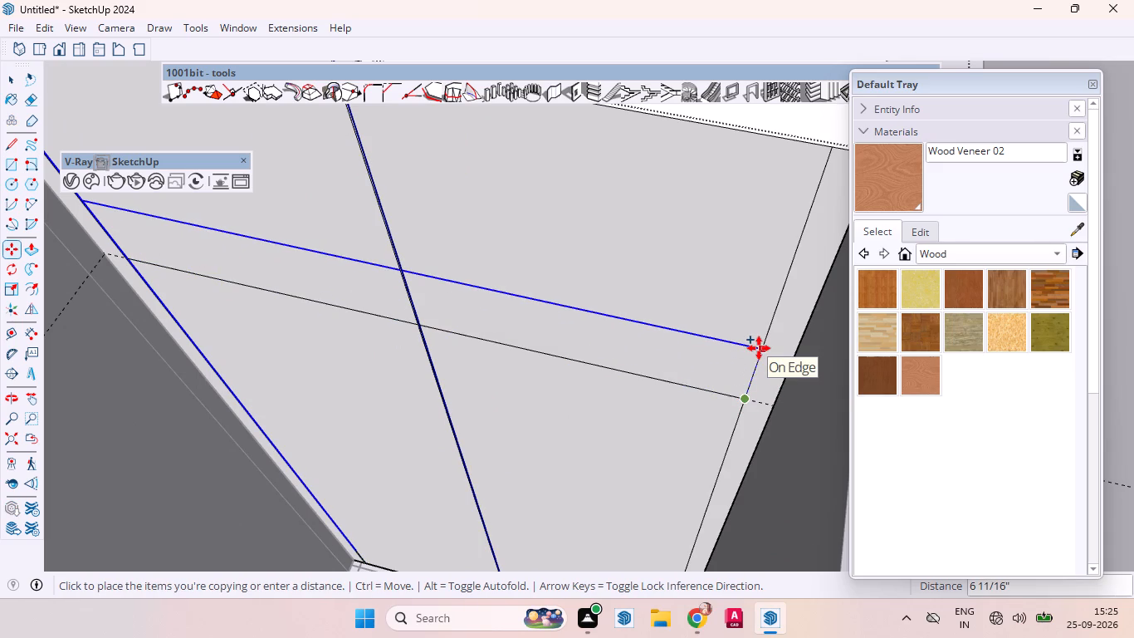
pyautogui.write('3mm')
pyautogui.press('Return')
pyautogui.press('space')
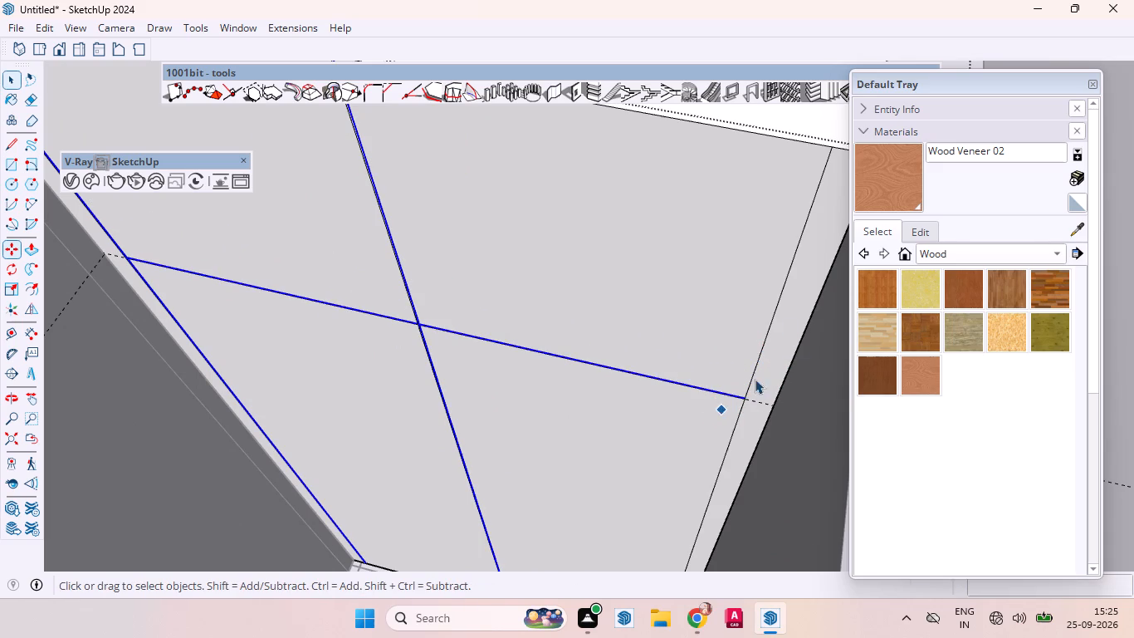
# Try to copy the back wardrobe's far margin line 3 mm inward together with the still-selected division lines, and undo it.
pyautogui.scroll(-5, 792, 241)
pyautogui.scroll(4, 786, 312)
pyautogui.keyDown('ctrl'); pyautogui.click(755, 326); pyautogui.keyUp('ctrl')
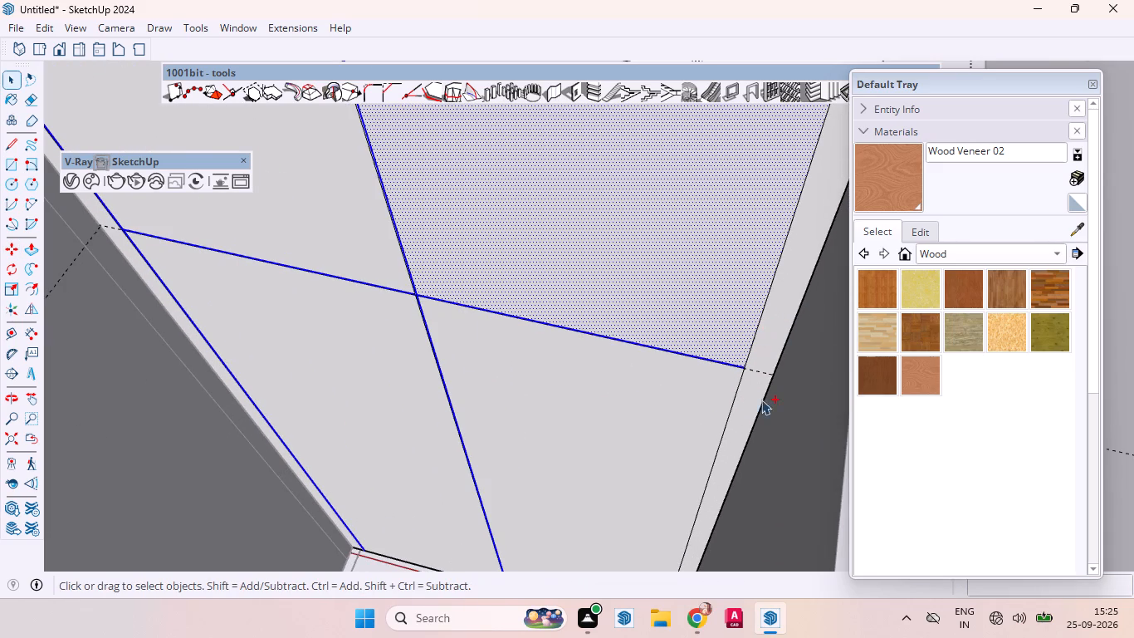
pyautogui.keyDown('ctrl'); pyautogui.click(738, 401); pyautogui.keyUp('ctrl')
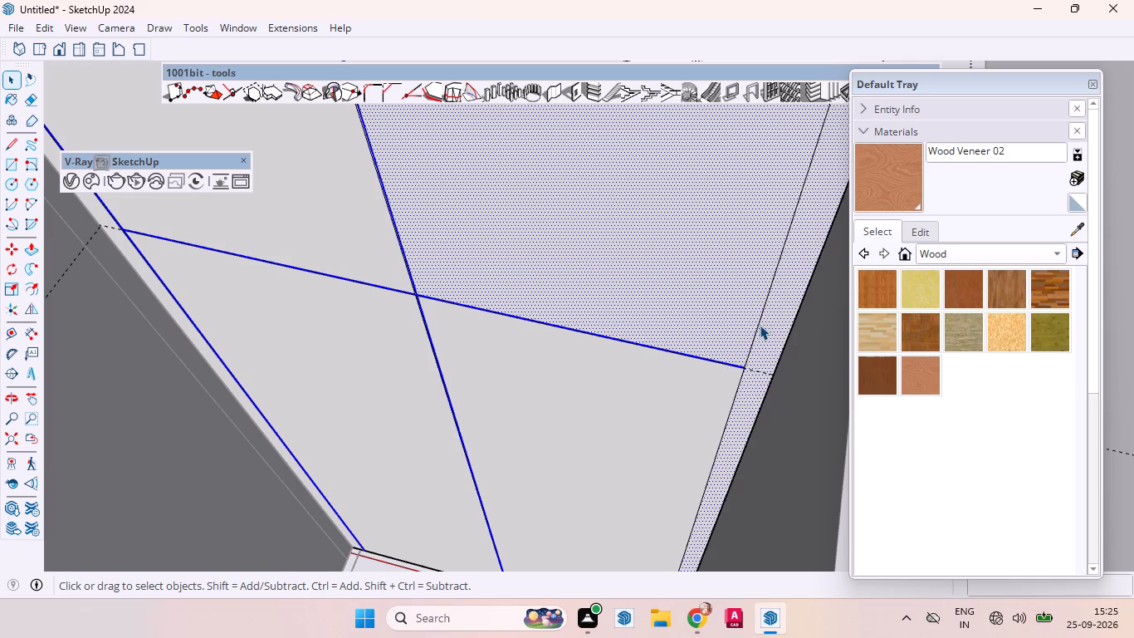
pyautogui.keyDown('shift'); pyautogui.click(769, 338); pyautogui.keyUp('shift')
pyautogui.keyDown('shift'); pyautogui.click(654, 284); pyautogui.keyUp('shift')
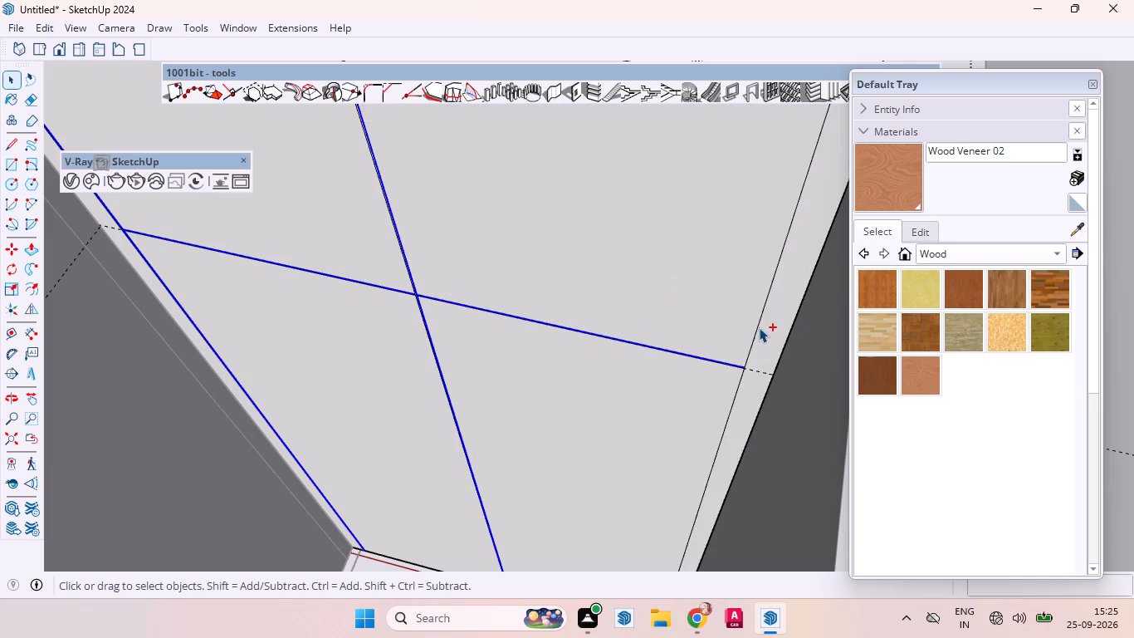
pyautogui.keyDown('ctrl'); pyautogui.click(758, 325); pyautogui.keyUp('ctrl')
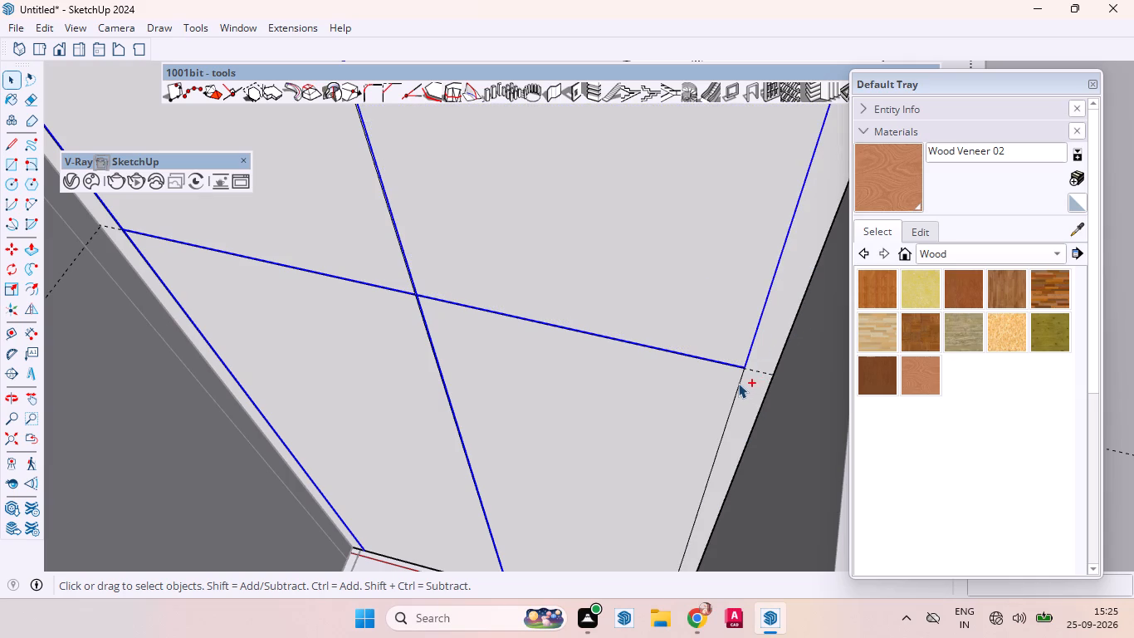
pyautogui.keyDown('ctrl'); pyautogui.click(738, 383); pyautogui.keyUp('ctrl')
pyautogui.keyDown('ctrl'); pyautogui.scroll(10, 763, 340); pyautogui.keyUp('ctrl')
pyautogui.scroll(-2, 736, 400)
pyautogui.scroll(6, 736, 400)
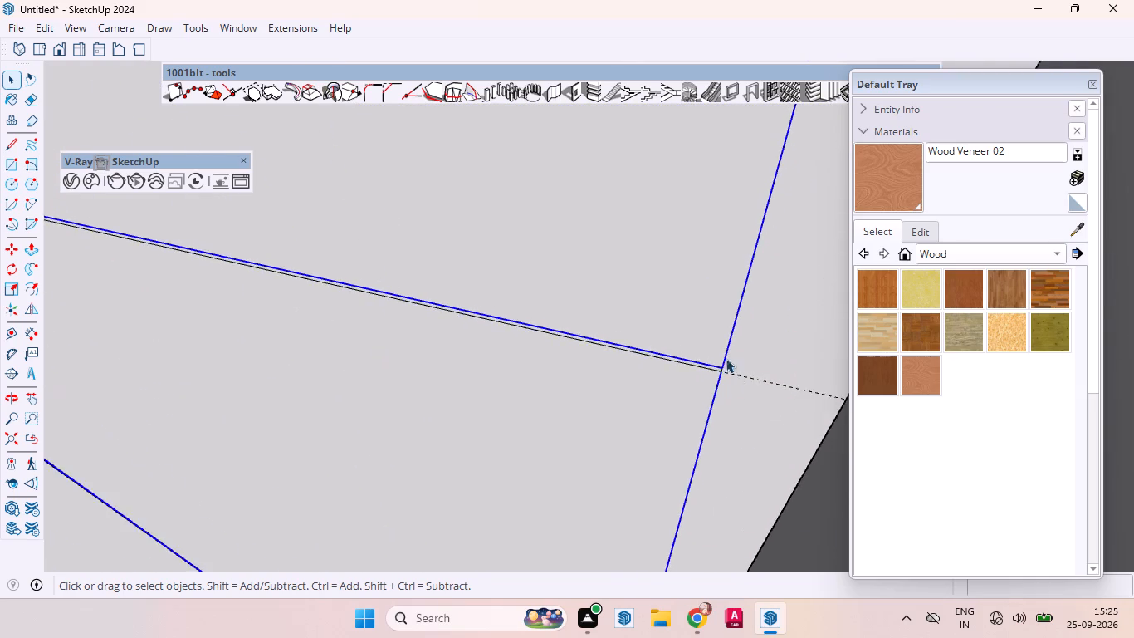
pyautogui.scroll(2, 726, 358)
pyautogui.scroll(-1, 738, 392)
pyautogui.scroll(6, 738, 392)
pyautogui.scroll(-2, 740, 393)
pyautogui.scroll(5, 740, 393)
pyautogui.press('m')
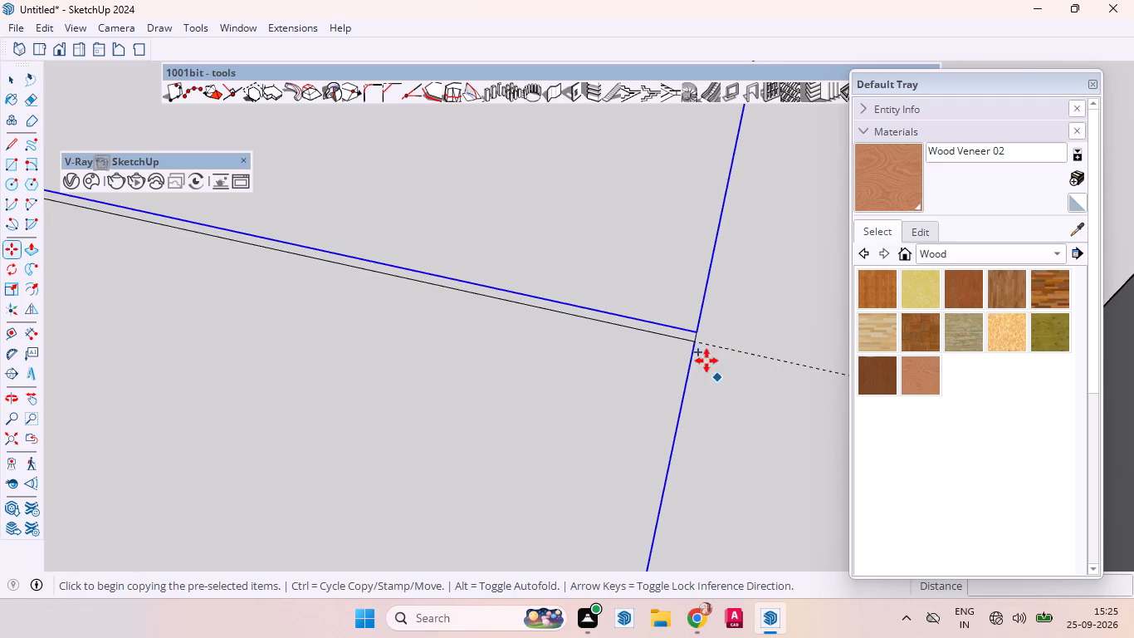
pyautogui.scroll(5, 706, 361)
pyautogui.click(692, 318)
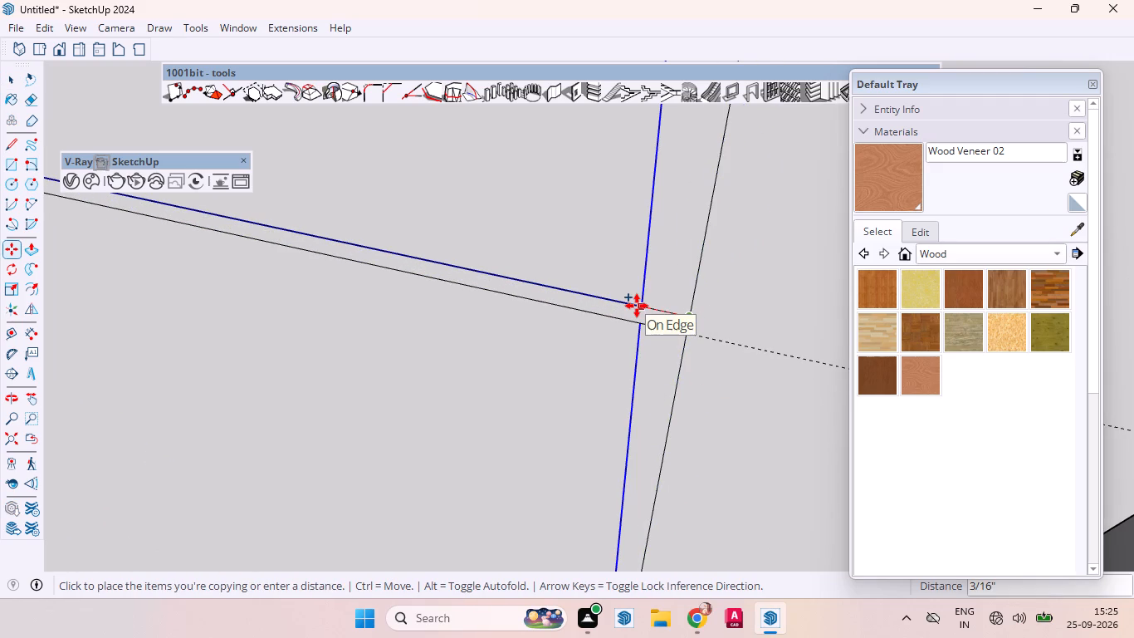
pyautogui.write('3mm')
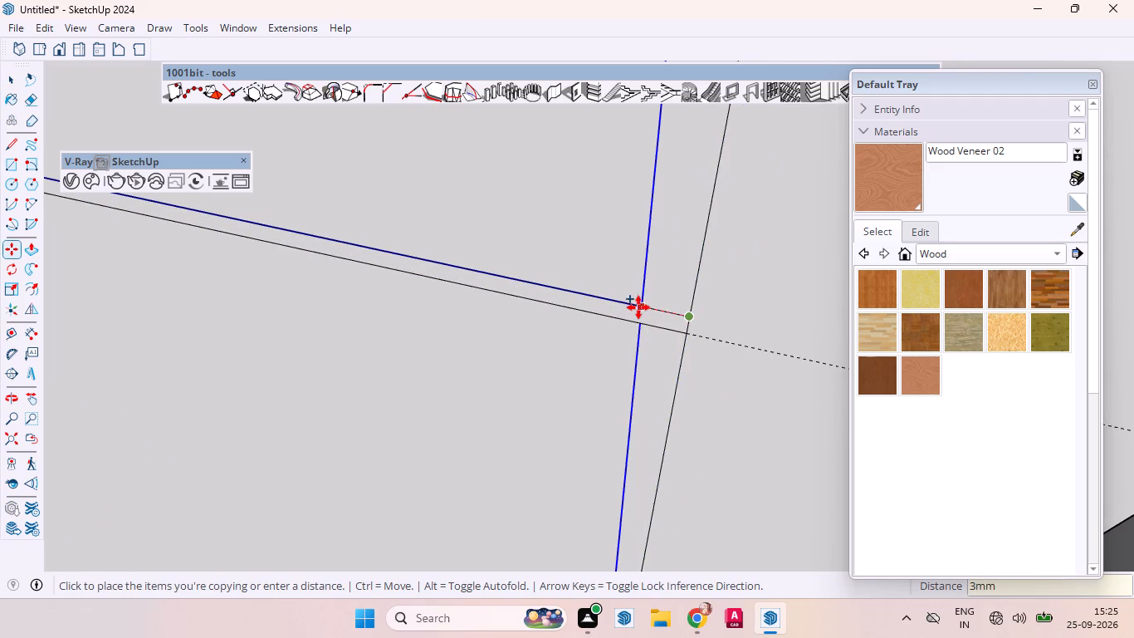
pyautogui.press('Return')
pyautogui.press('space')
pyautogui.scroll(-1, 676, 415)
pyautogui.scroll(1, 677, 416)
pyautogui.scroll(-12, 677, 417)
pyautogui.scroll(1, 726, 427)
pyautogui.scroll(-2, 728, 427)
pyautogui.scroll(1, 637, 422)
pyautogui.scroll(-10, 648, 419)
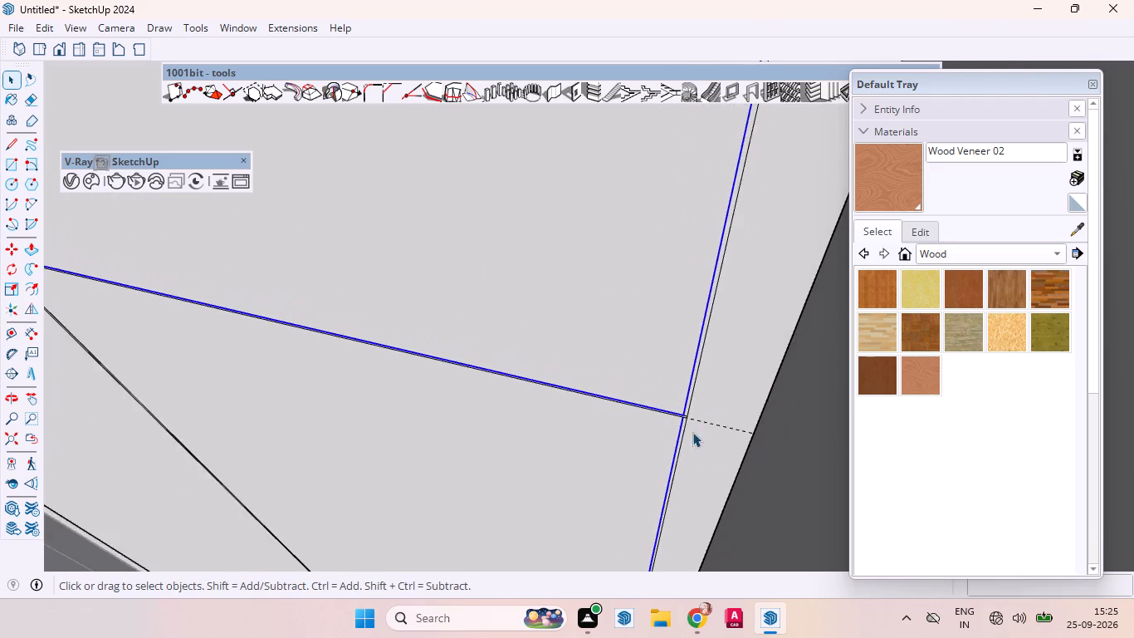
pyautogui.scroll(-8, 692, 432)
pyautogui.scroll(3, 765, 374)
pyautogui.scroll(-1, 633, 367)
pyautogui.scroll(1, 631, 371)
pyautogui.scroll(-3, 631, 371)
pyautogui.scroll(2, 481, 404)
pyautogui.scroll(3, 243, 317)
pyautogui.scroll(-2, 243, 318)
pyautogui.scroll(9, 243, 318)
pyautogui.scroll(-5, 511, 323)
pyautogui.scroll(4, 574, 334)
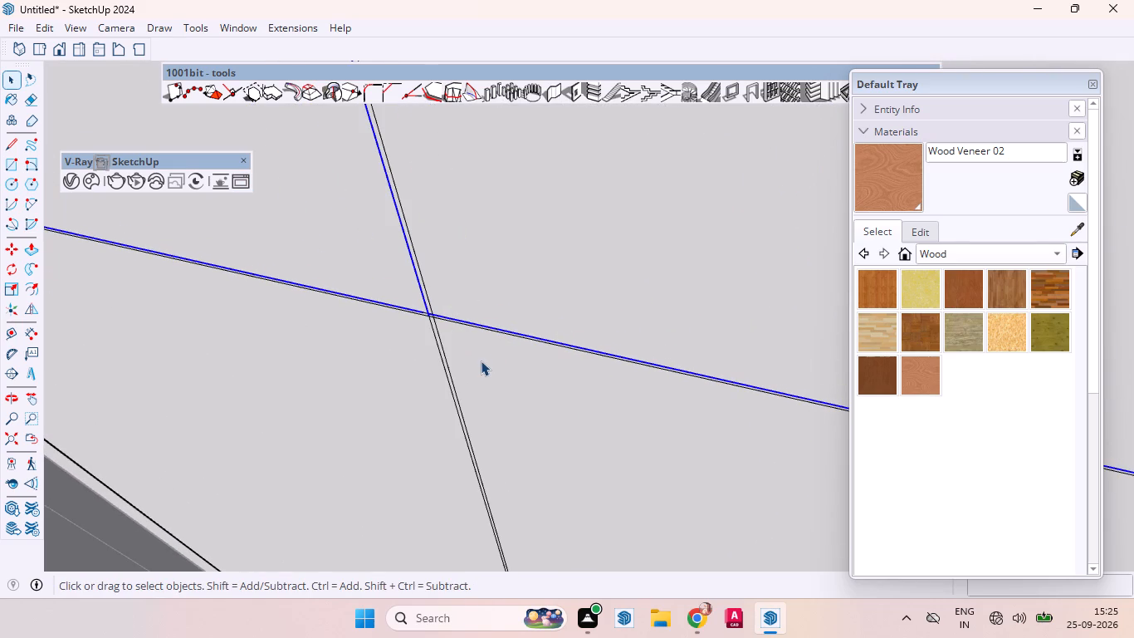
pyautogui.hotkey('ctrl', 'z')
# Copy both parts of the back wardrobe's margin line farthest from the side wardrobe 3 mm inward, and exit the wardrobe.
pyautogui.scroll(-9, 525, 329)
pyautogui.scroll(1, 552, 239)
pyautogui.scroll(-10, 561, 239)
pyautogui.scroll(1, 609, 238)
pyautogui.scroll(-4, 611, 238)
pyautogui.scroll(1, 611, 238)
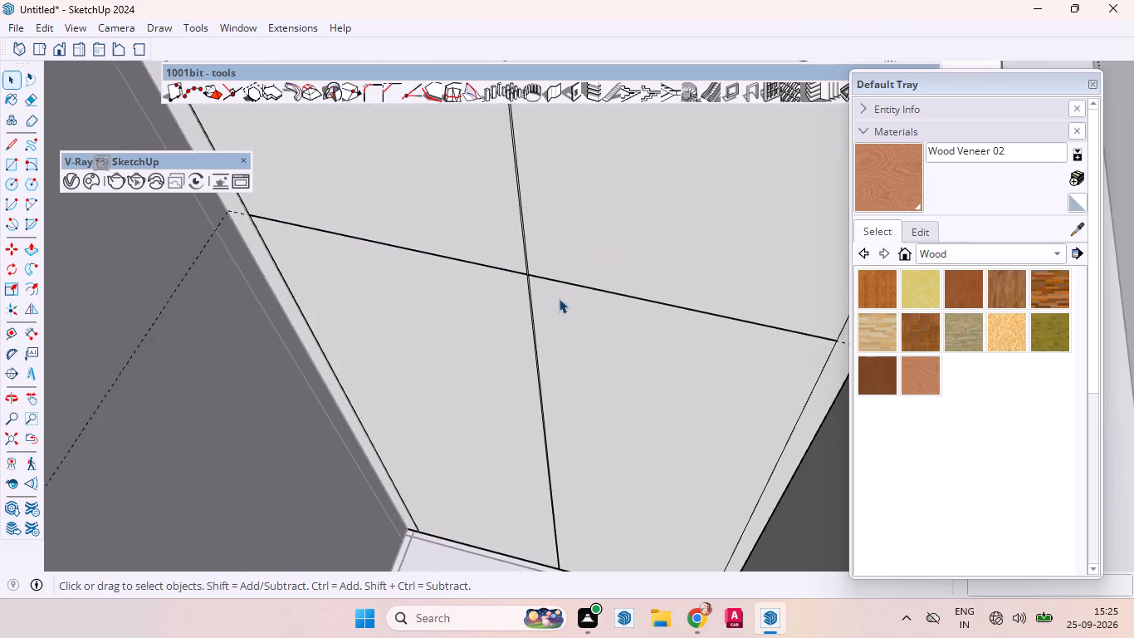
pyautogui.scroll(1, 559, 298)
pyautogui.moveTo(606, 298); pyautogui.dragTo(650, 280, button='middle')
pyautogui.scroll(-1, 446, 252)
pyautogui.scroll(2, 446, 252)
pyautogui.scroll(-4, 446, 253)
pyautogui.scroll(5, 756, 261)
pyautogui.scroll(-2, 783, 261)
pyautogui.scroll(3, 784, 261)
pyautogui.scroll(-1, 789, 292)
pyautogui.scroll(6, 789, 292)
pyautogui.scroll(-1, 777, 296)
pyautogui.scroll(3, 777, 296)
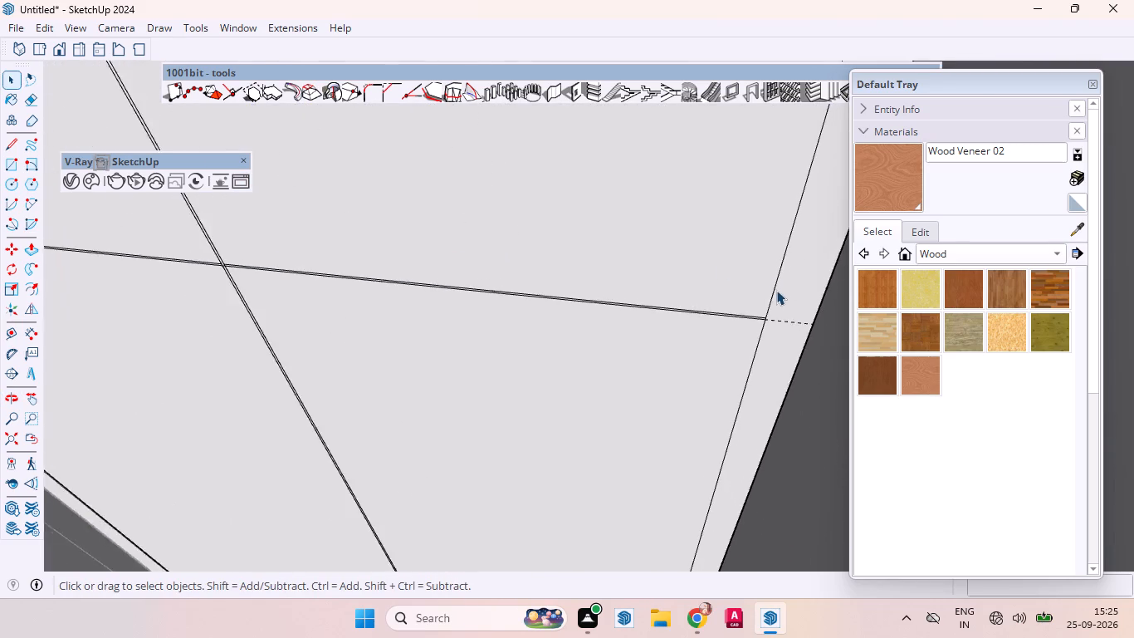
pyautogui.scroll(9, 776, 290)
pyautogui.click(771, 309)
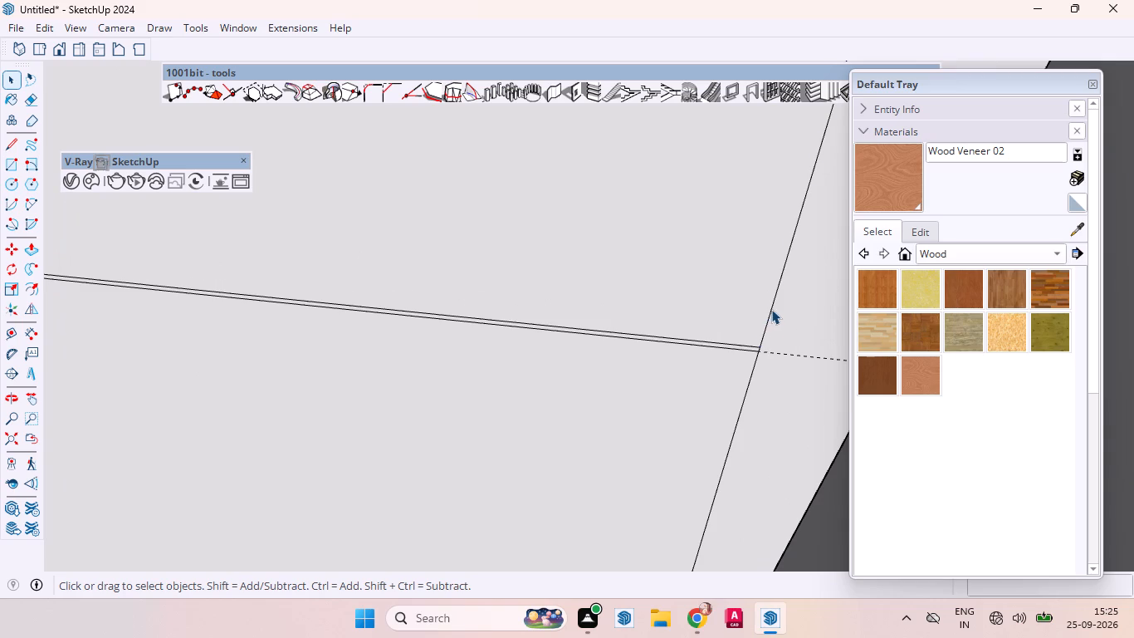
pyautogui.keyDown('ctrl'); pyautogui.click(750, 379); pyautogui.keyUp('ctrl')
pyautogui.press('m')
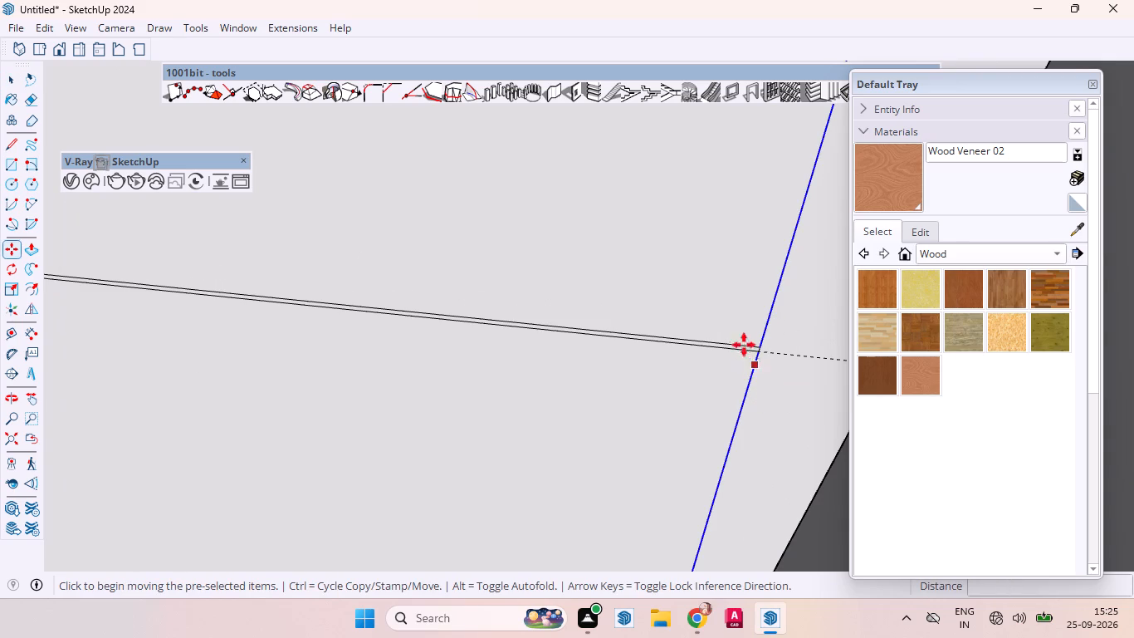
pyautogui.scroll(1, 726, 303)
pyautogui.scroll(-1, 726, 303)
pyautogui.scroll(4, 726, 303)
pyautogui.scroll(-3, 726, 303)
pyautogui.scroll(6, 726, 303)
pyautogui.scroll(-1, 746, 394)
pyautogui.scroll(4, 746, 395)
pyautogui.scroll(-2, 746, 395)
pyautogui.click(780, 401)
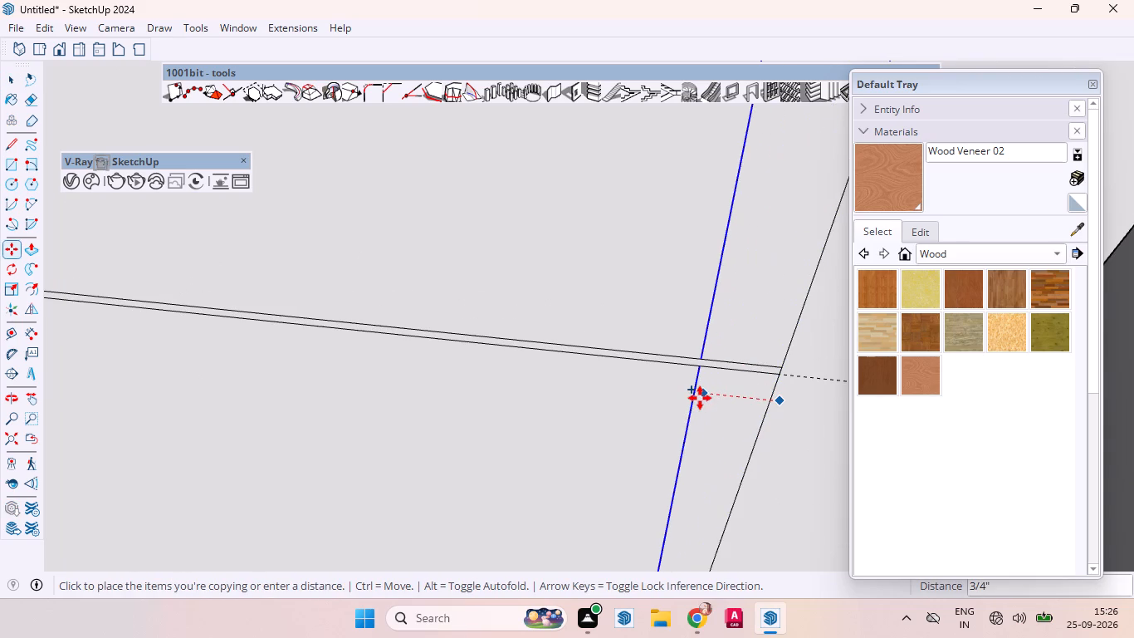
pyautogui.write('3mm')
pyautogui.press('Return')
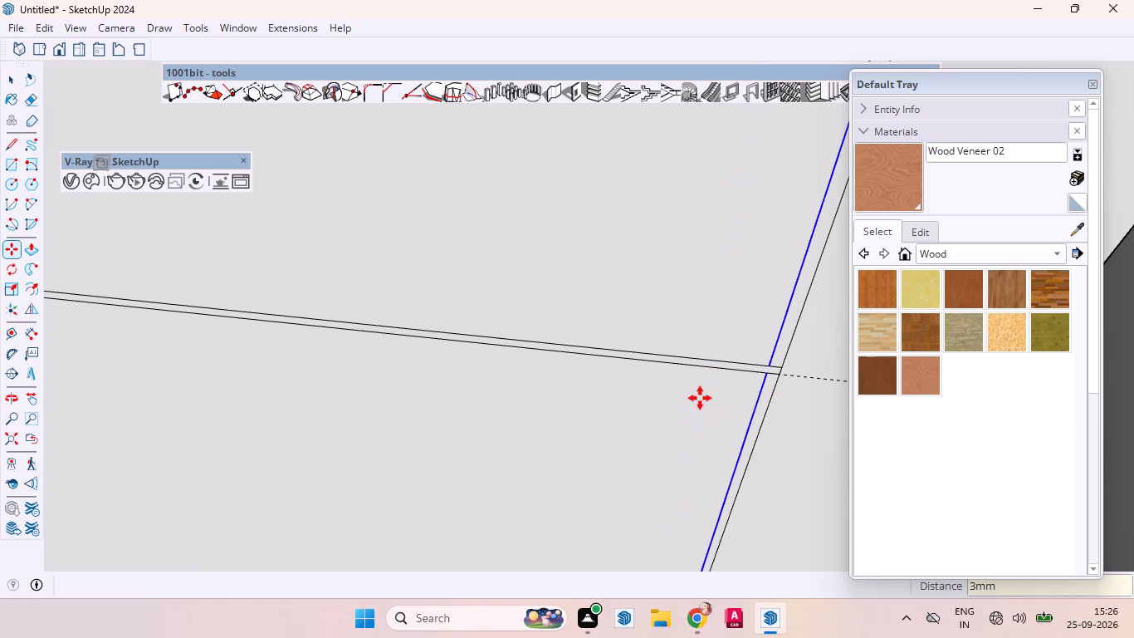
pyautogui.press('space')
pyautogui.scroll(-5, 694, 271)
pyautogui.scroll(1, 704, 277)
pyautogui.scroll(-15, 706, 285)
pyautogui.scroll(2, 672, 404)
pyautogui.scroll(-5, 680, 404)
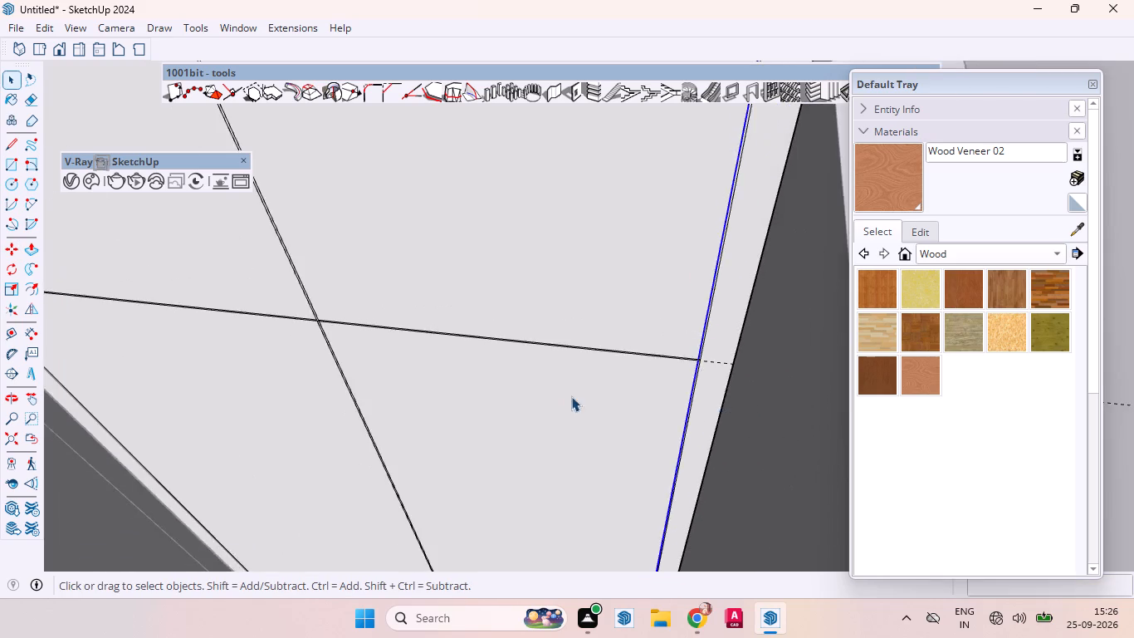
pyautogui.scroll(-1, 571, 396)
pyautogui.scroll(1, 599, 395)
pyautogui.scroll(-2, 605, 394)
pyautogui.scroll(1, 643, 386)
pyautogui.scroll(-11, 583, 393)
pyautogui.click(662, 172)
# Open the side wardrobe for editing and divide its front's bottom edge between the margin lines into 3 segments.
pyautogui.scroll(5, 405, 464)
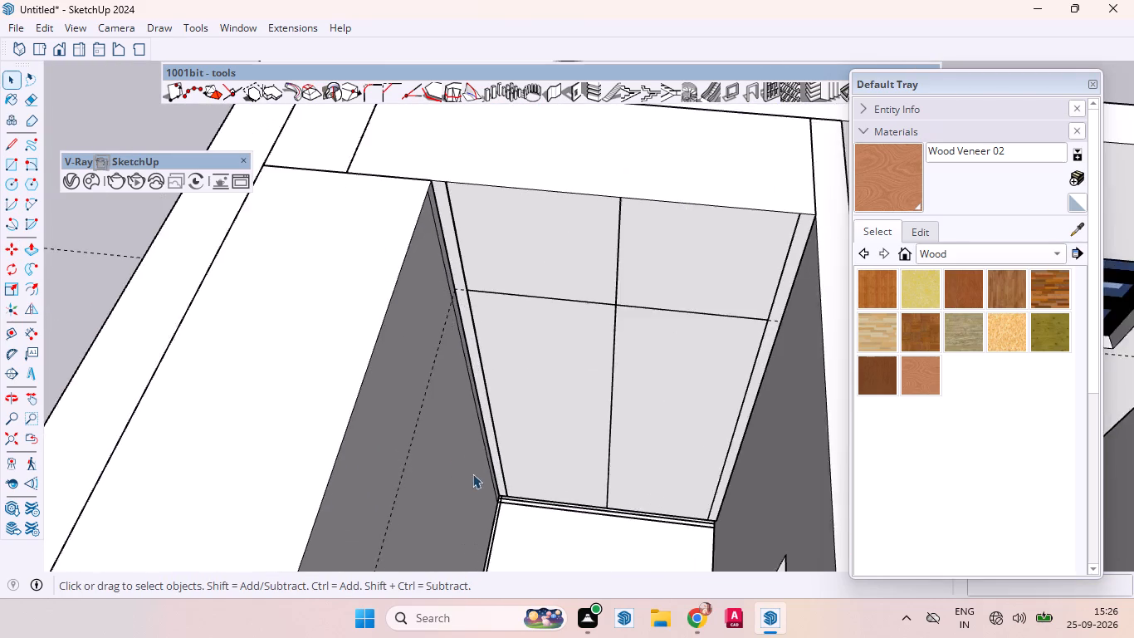
pyautogui.moveTo(472, 476); pyautogui.dragTo(302, 542, button='middle')
pyautogui.scroll(-11, 605, 292)
pyautogui.scroll(2, 713, 174)
pyautogui.scroll(-1, 719, 171)
pyautogui.scroll(3, 463, 336)
pyautogui.scroll(-2, 461, 336)
pyautogui.scroll(3, 461, 336)
pyautogui.moveTo(566, 308); pyautogui.dragTo(442, 361, button='middle')
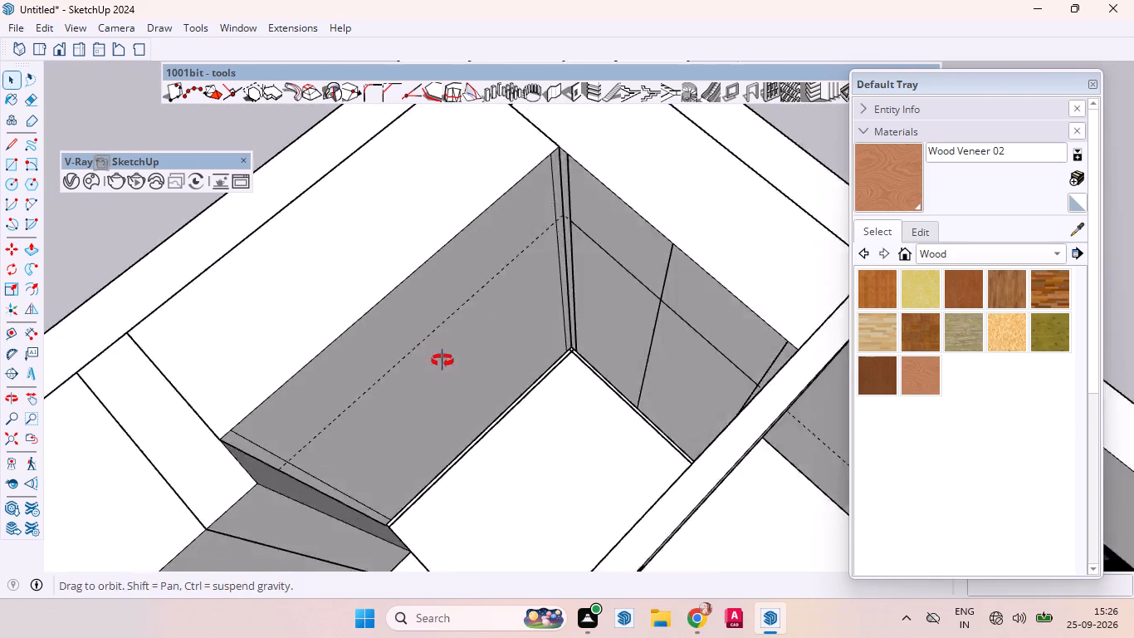
pyautogui.moveTo(442, 361); pyautogui.dragTo(379, 363, button='middle')
pyautogui.click(437, 240)
pyautogui.doubleClick(424, 280)
pyautogui.click(462, 291)
pyautogui.scroll(-6, 695, 143)
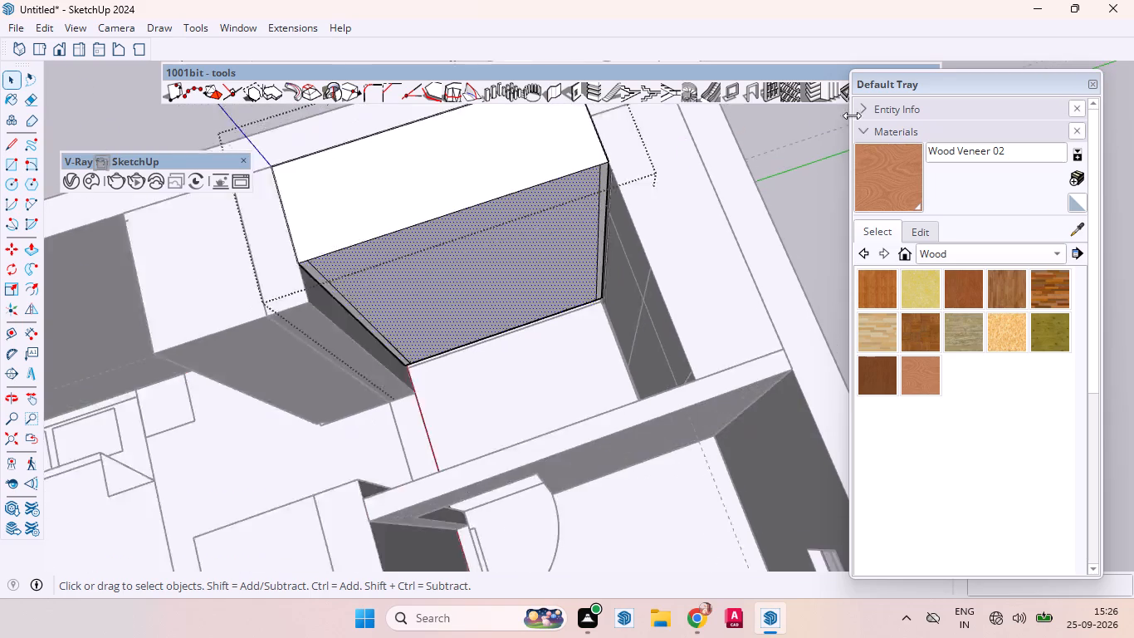
pyautogui.scroll(15, 425, 374)
pyautogui.scroll(-1, 520, 298)
pyautogui.scroll(1, 520, 298)
pyautogui.scroll(-2, 516, 300)
pyautogui.click(402, 351)
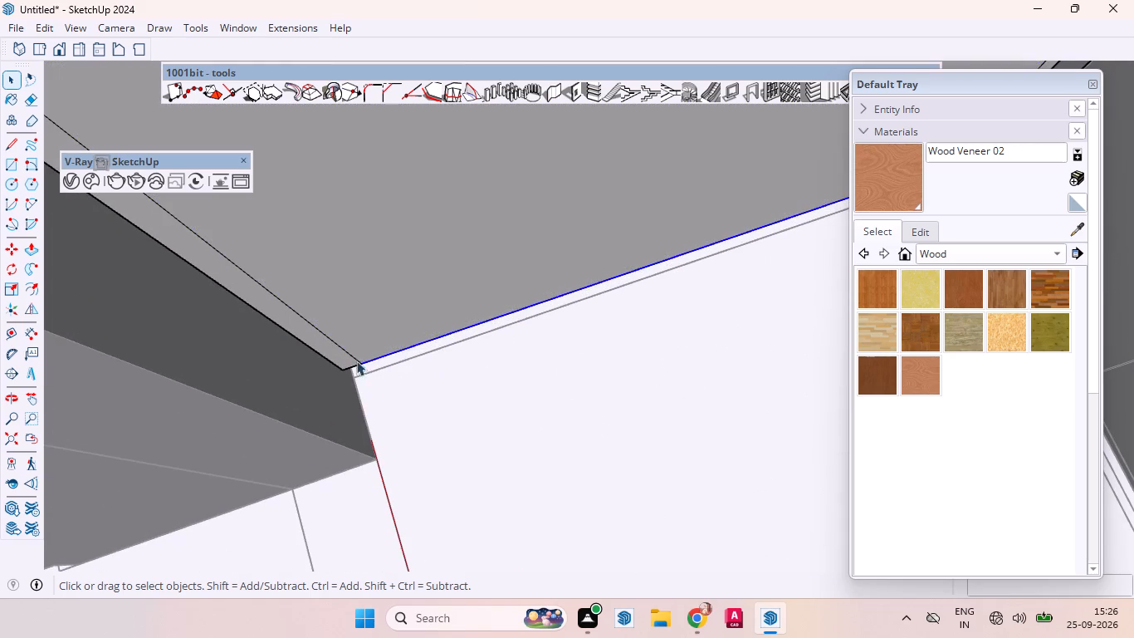
pyautogui.scroll(-1, 353, 356)
pyautogui.scroll(3, 353, 356)
pyautogui.scroll(-10, 353, 356)
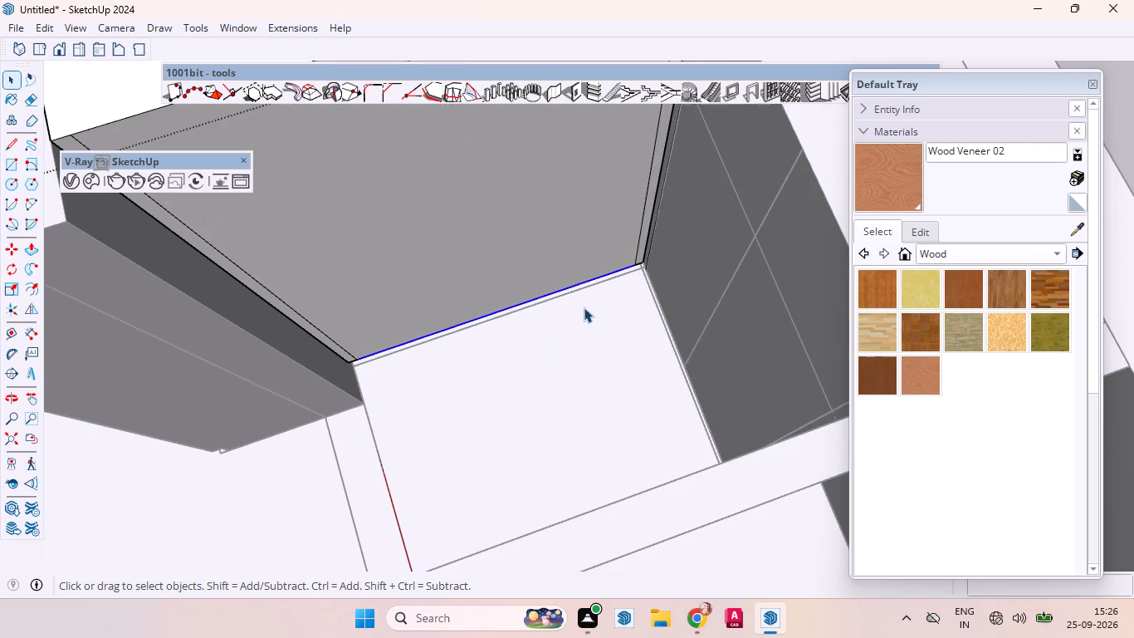
pyautogui.rightClick(429, 334)
pyautogui.click(472, 444)
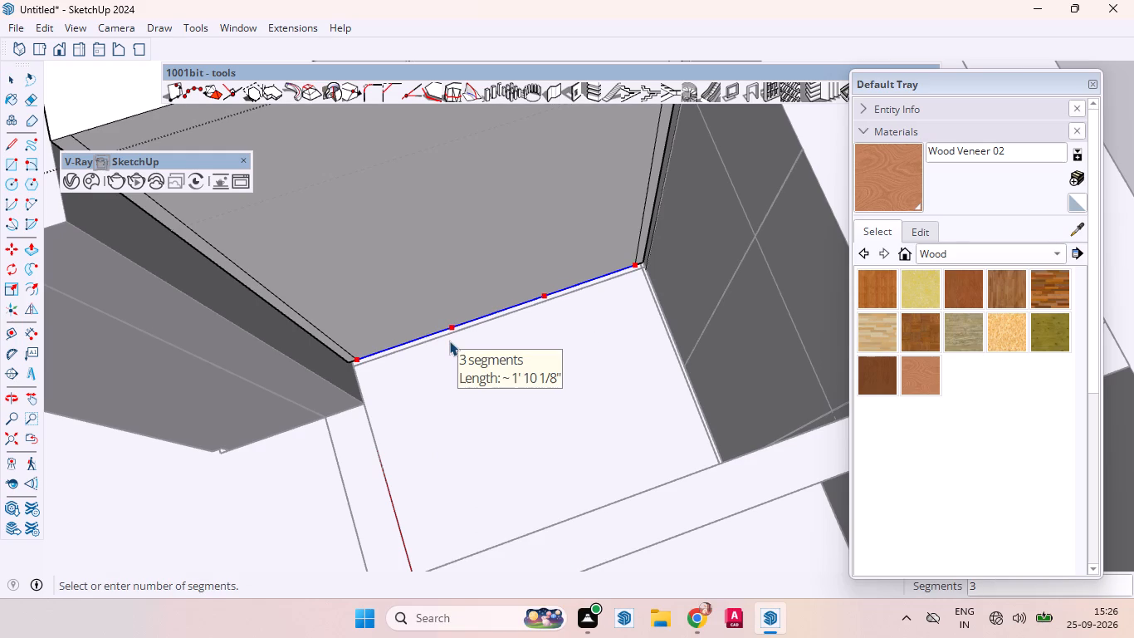
pyautogui.click(449, 341)
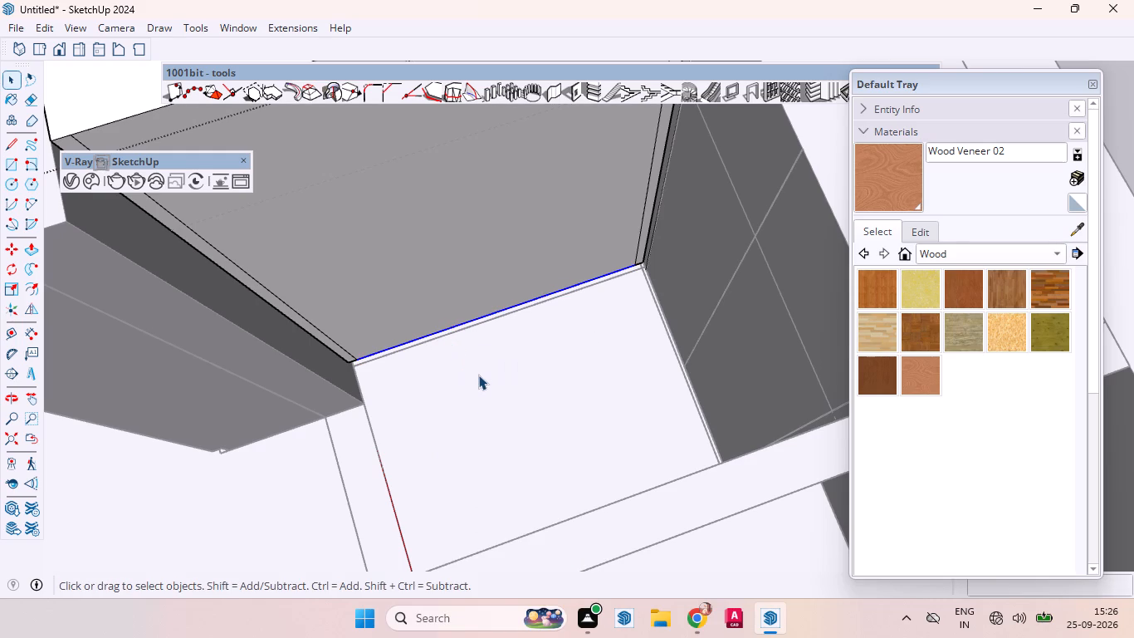
# Draw two vertical lines, 8' 8" long, from the bottom edge's division points to the side wardrobe front's top edge.
pyautogui.press('l')
pyautogui.click(450, 329)
pyautogui.scroll(-4, 455, 375)
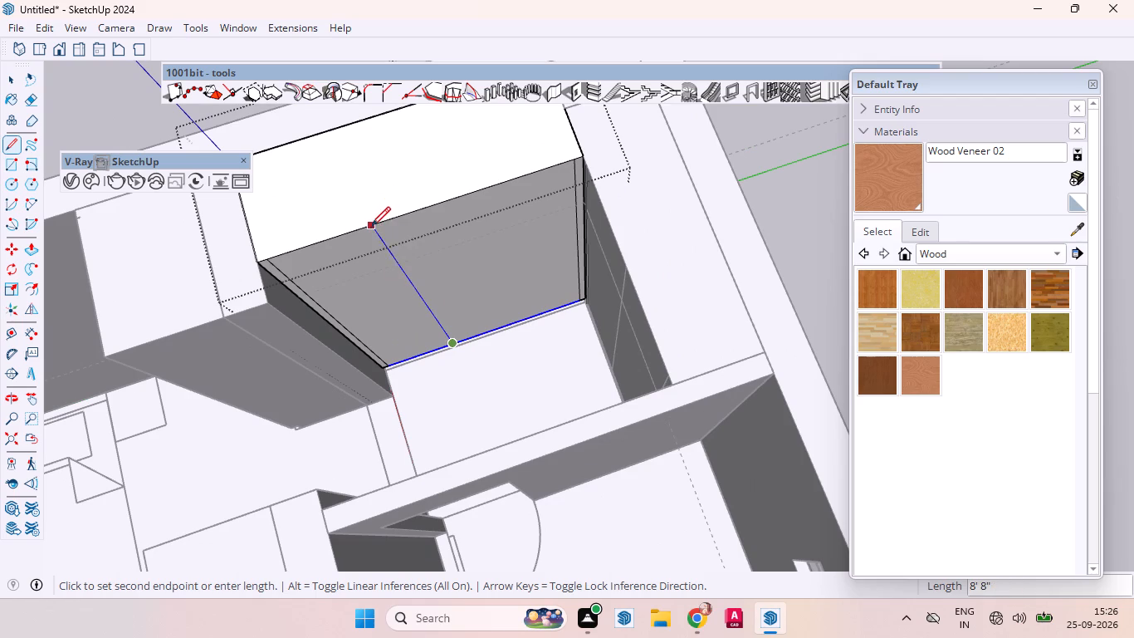
pyautogui.click(371, 226)
pyautogui.click(525, 321)
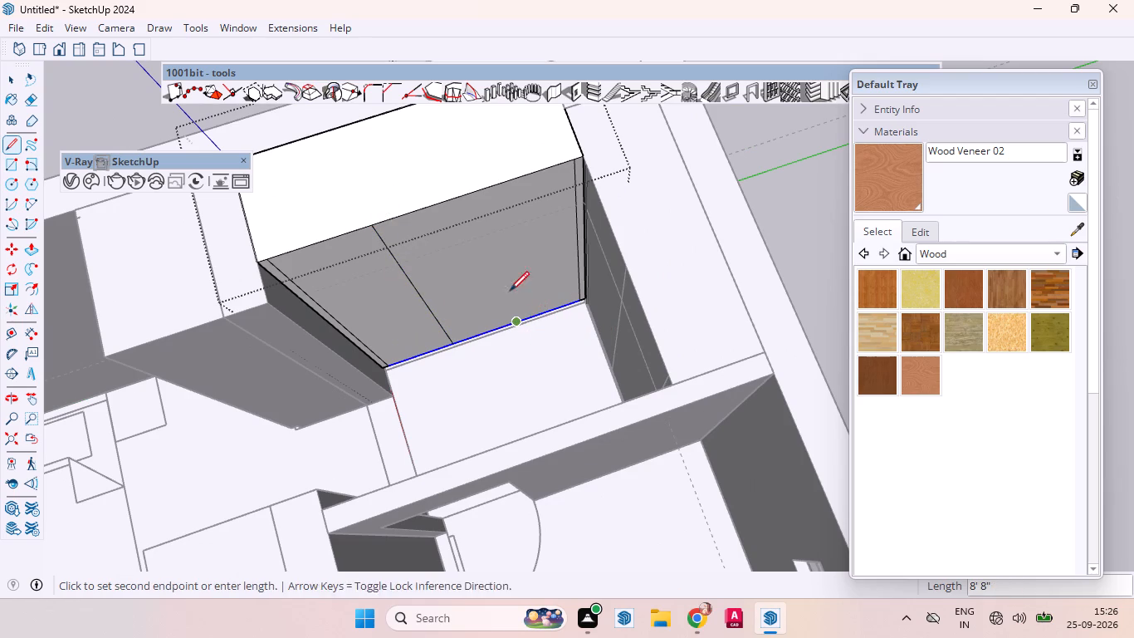
pyautogui.click(475, 187)
pyautogui.press('space')
# Draw a horizontal line along the guide between the side wardrobe's two margin lines and check the resulting door faces.
pyautogui.scroll(5, 355, 272)
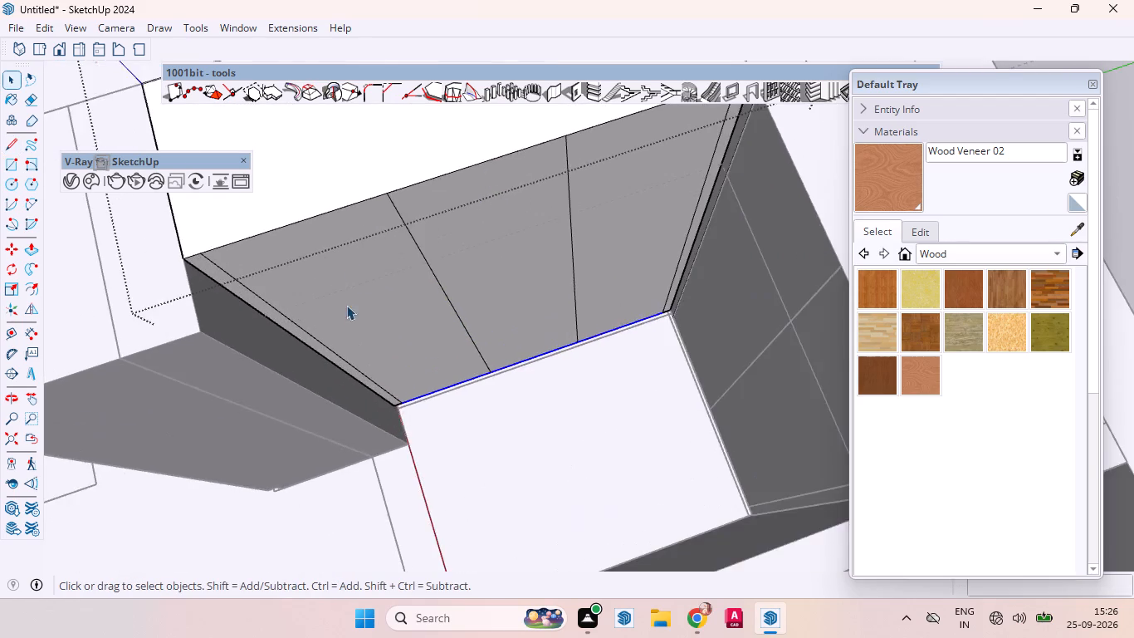
pyautogui.moveTo(350, 317); pyautogui.dragTo(367, 176, button='middle')
pyautogui.scroll(1, 368, 170)
pyautogui.scroll(-4, 527, 346)
pyautogui.scroll(-7, 594, 434)
pyautogui.scroll(-2, 558, 301)
pyautogui.scroll(3, 558, 301)
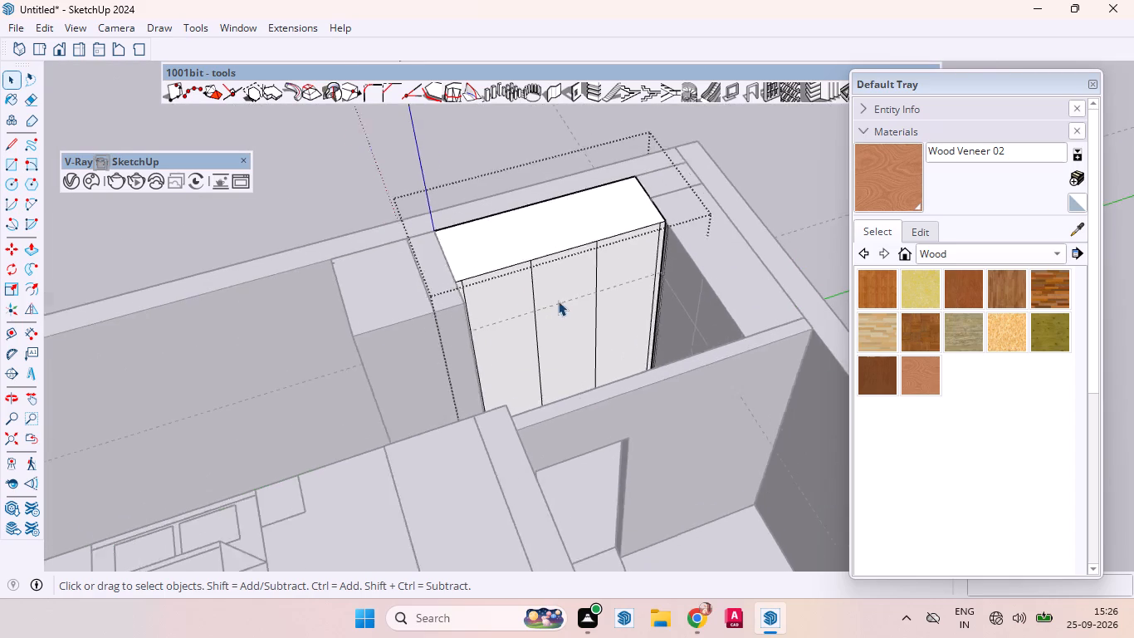
pyautogui.scroll(2, 558, 301)
pyautogui.click(486, 367)
pyautogui.press('l')
pyautogui.scroll(2, 439, 338)
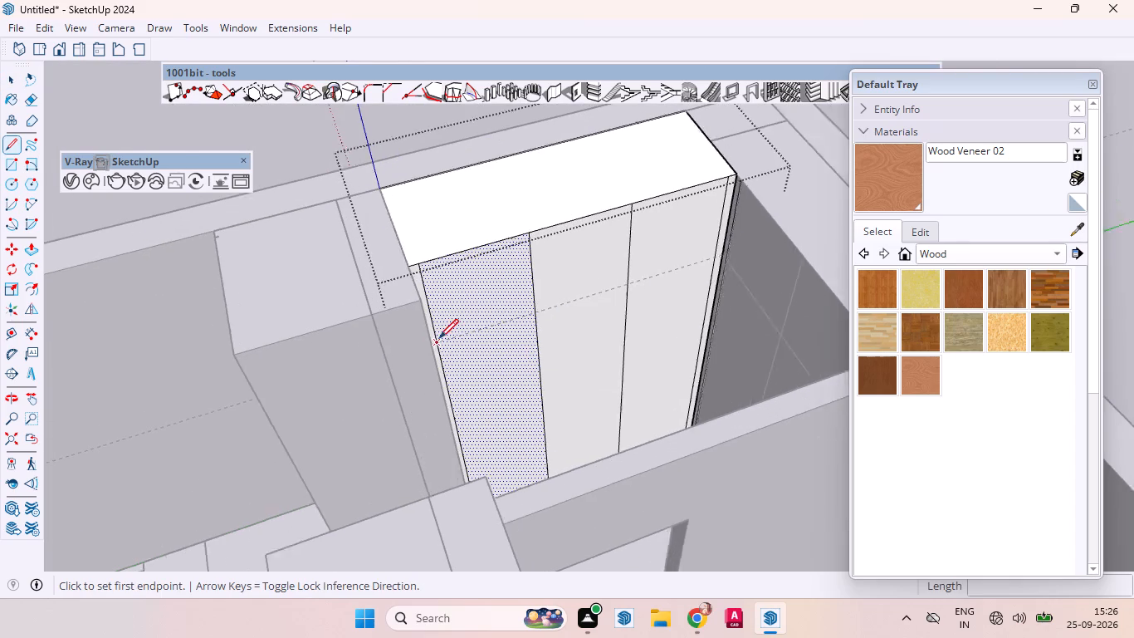
pyautogui.scroll(3, 439, 338)
pyautogui.click(439, 346)
pyautogui.scroll(-3, 456, 356)
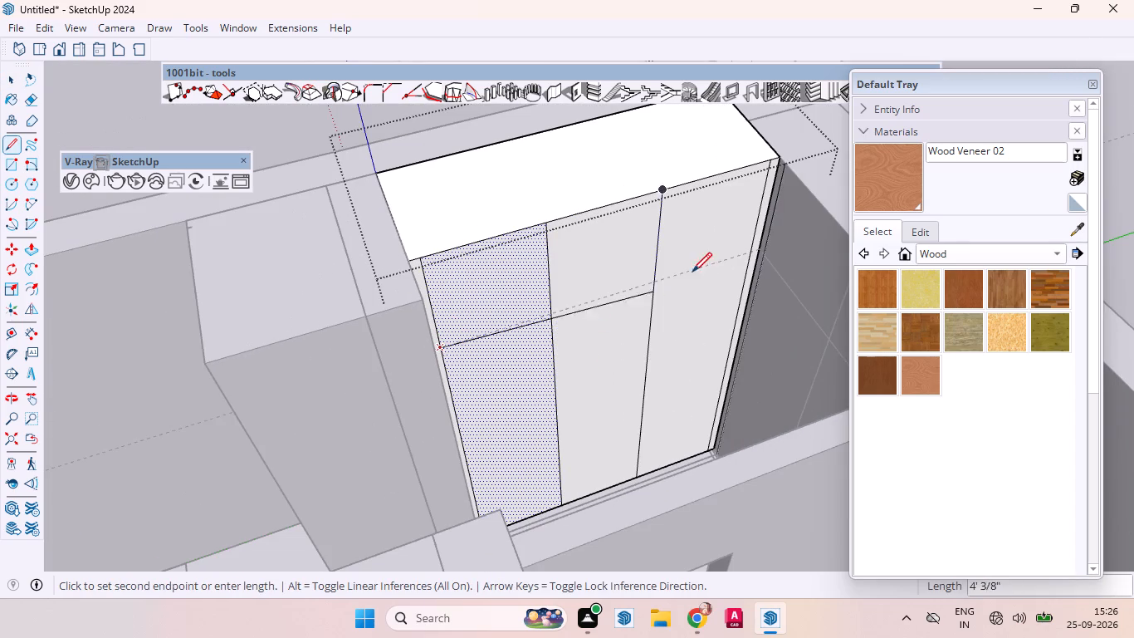
pyautogui.click(749, 254)
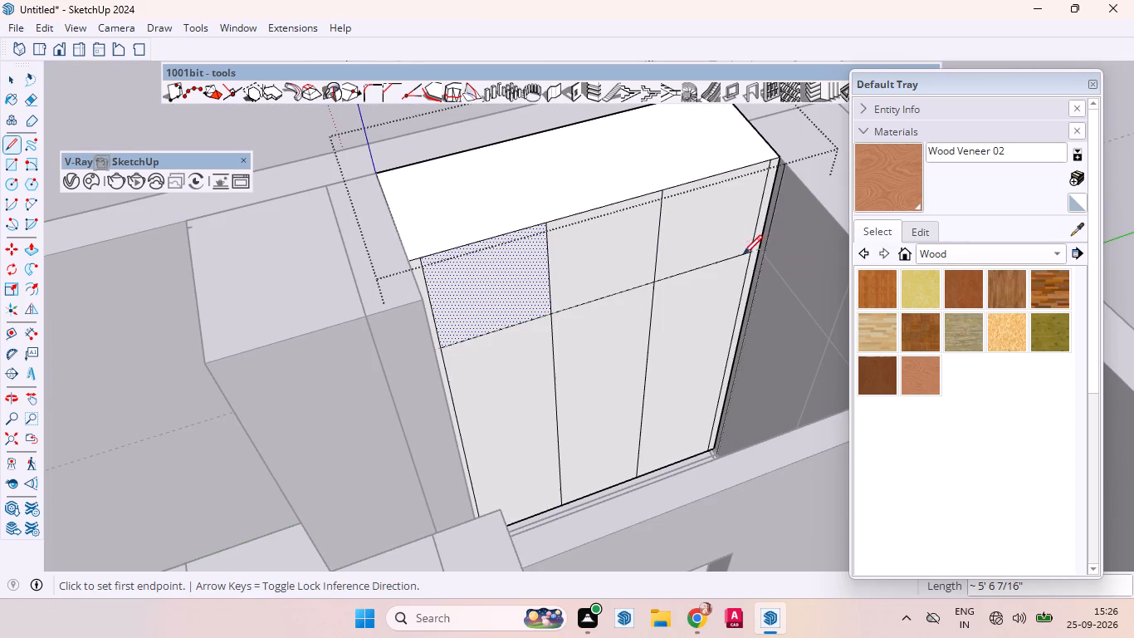
pyautogui.press('space')
pyautogui.click(599, 269)
pyautogui.click(755, 225)
pyautogui.click(596, 395)
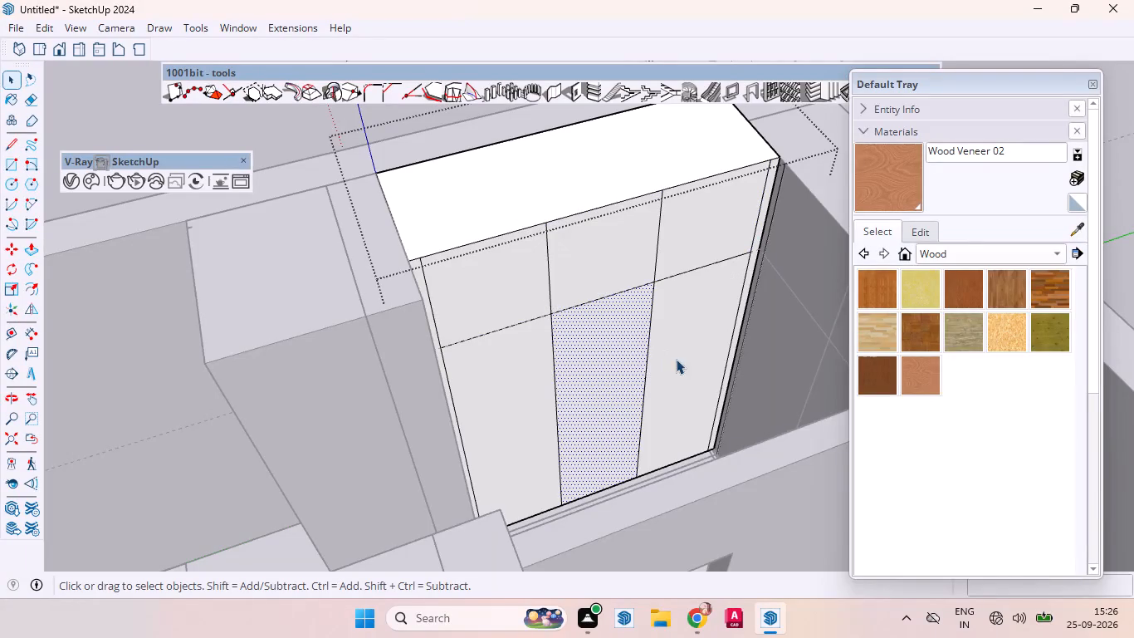
pyautogui.click(693, 355)
# Copy one margin line and both vertical door division lines of the side wardrobe front 3 mm toward the opposite margin line.
pyautogui.scroll(3, 535, 323)
pyautogui.scroll(-3, 579, 394)
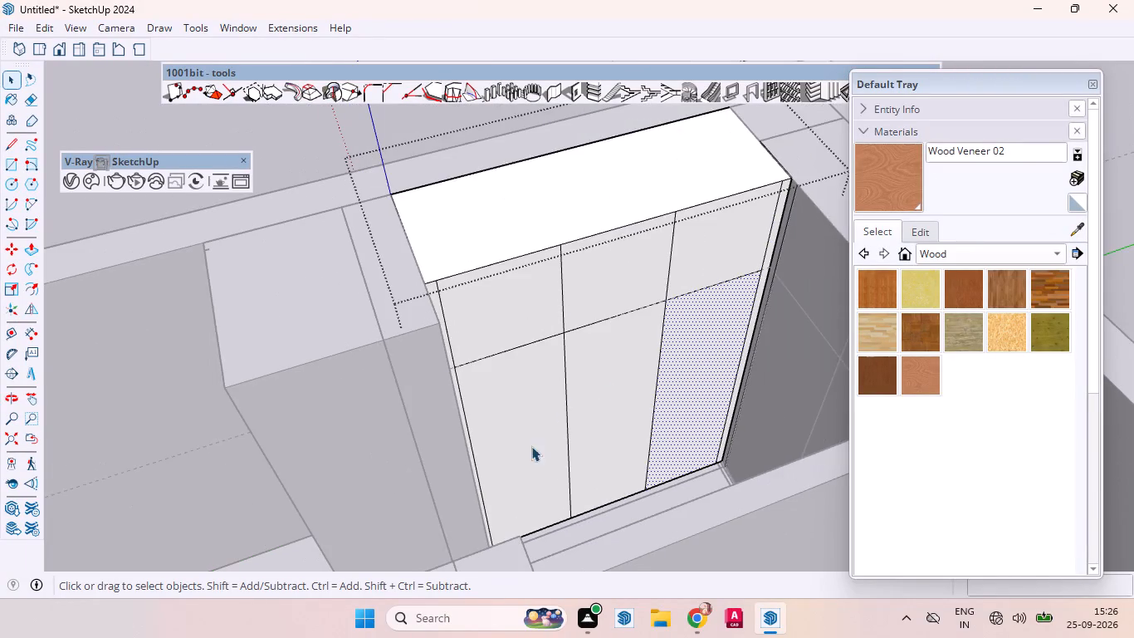
pyautogui.moveTo(555, 417); pyautogui.dragTo(504, 414, button='middle')
pyautogui.scroll(4, 448, 464)
pyautogui.keyDown('ctrl'); pyautogui.click(460, 459); pyautogui.keyUp('ctrl')
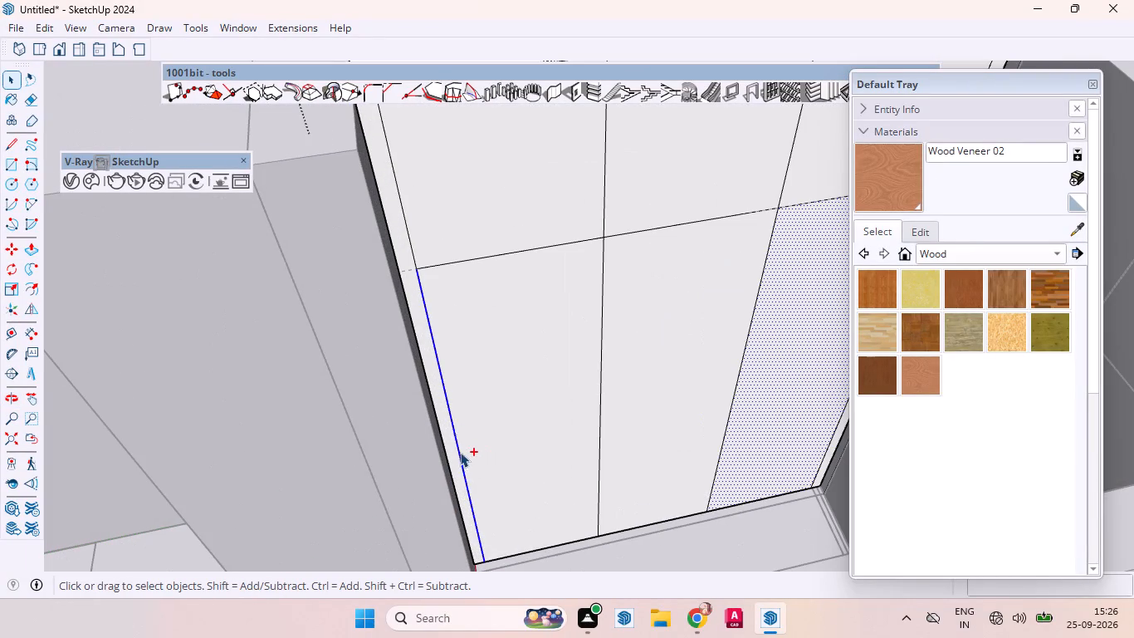
pyautogui.keyDown('ctrl'); pyautogui.click(408, 237); pyautogui.keyUp('ctrl')
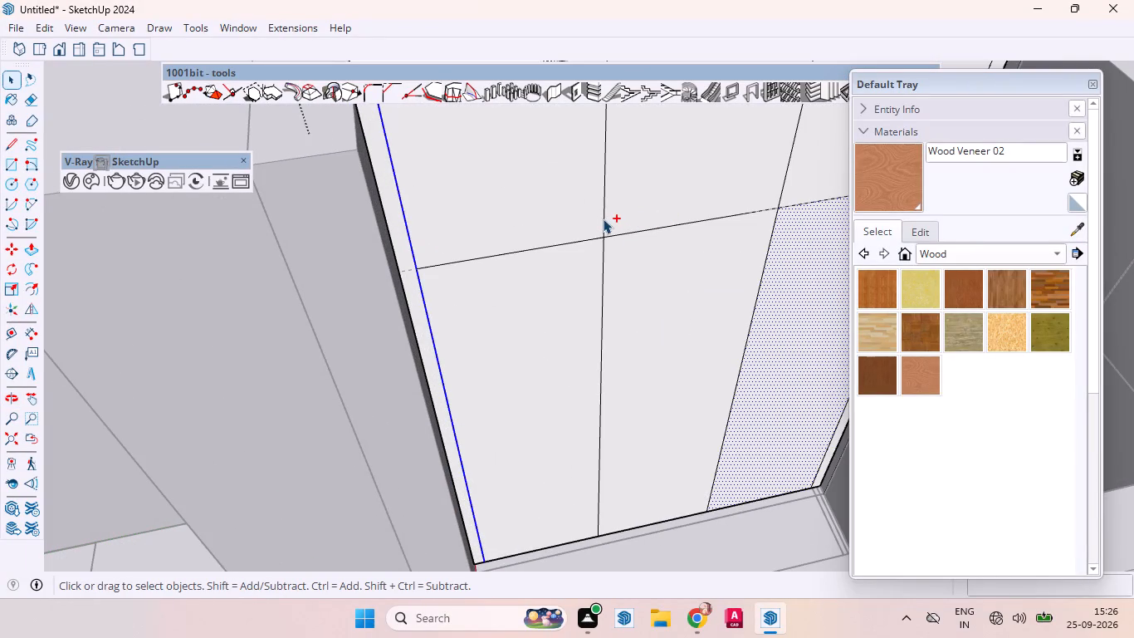
pyautogui.keyDown('ctrl'); pyautogui.click(603, 218); pyautogui.keyUp('ctrl')
pyautogui.keyDown('ctrl'); pyautogui.click(605, 289); pyautogui.keyUp('ctrl')
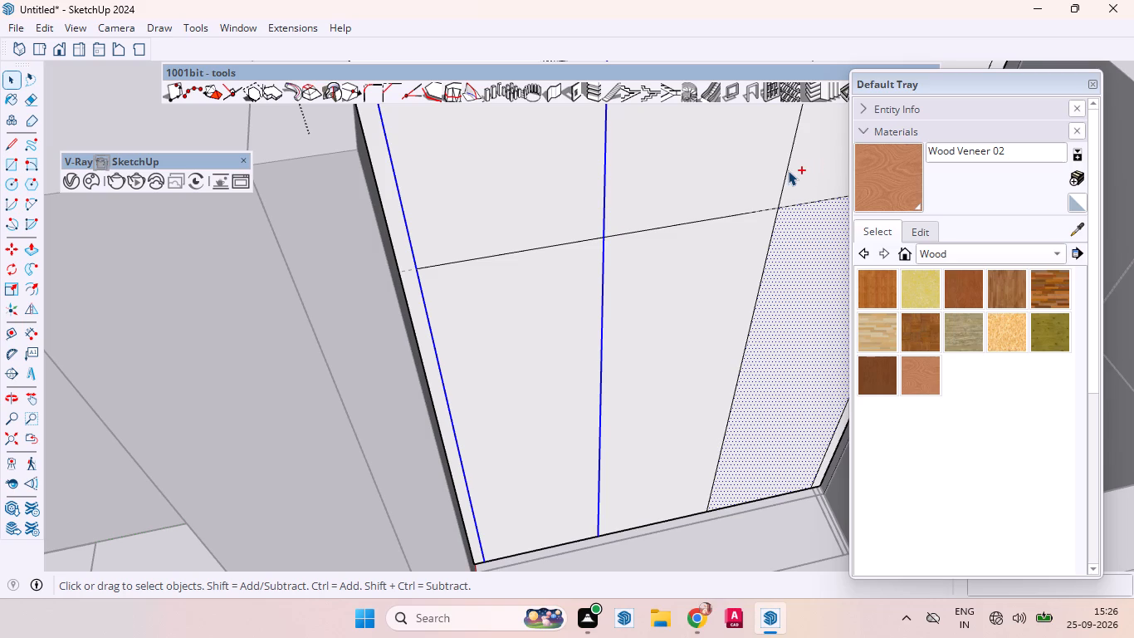
pyautogui.keyDown('ctrl'); pyautogui.click(788, 170); pyautogui.keyUp('ctrl')
pyautogui.keyDown('ctrl'); pyautogui.click(762, 277); pyautogui.keyUp('ctrl')
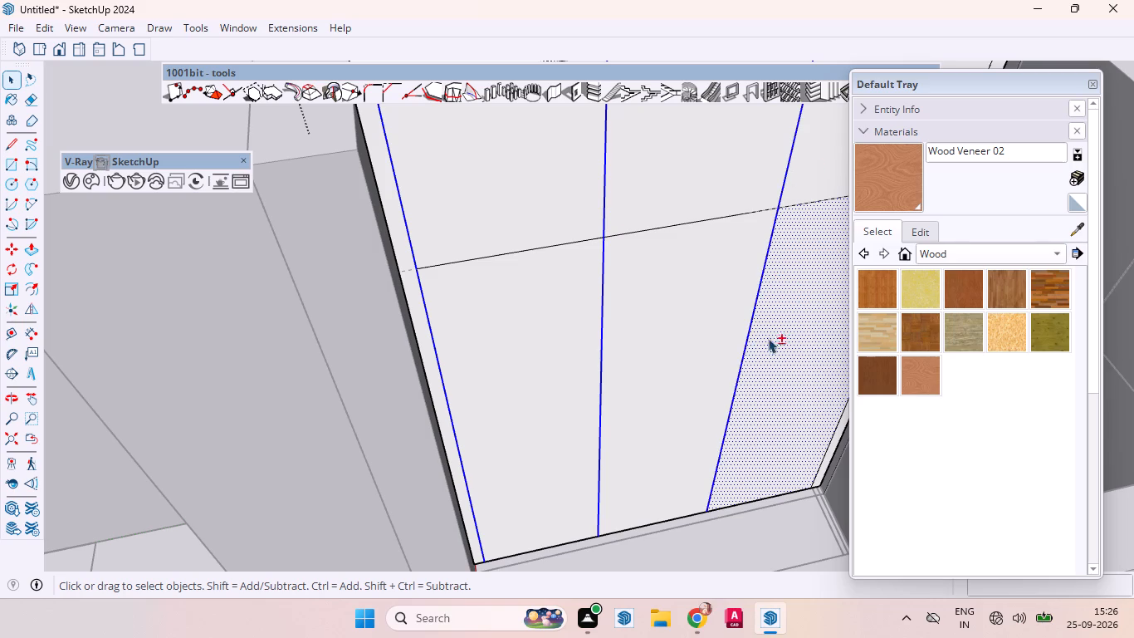
pyautogui.keyDown('shift'); pyautogui.click(799, 320); pyautogui.keyUp('shift')
pyautogui.press('m')
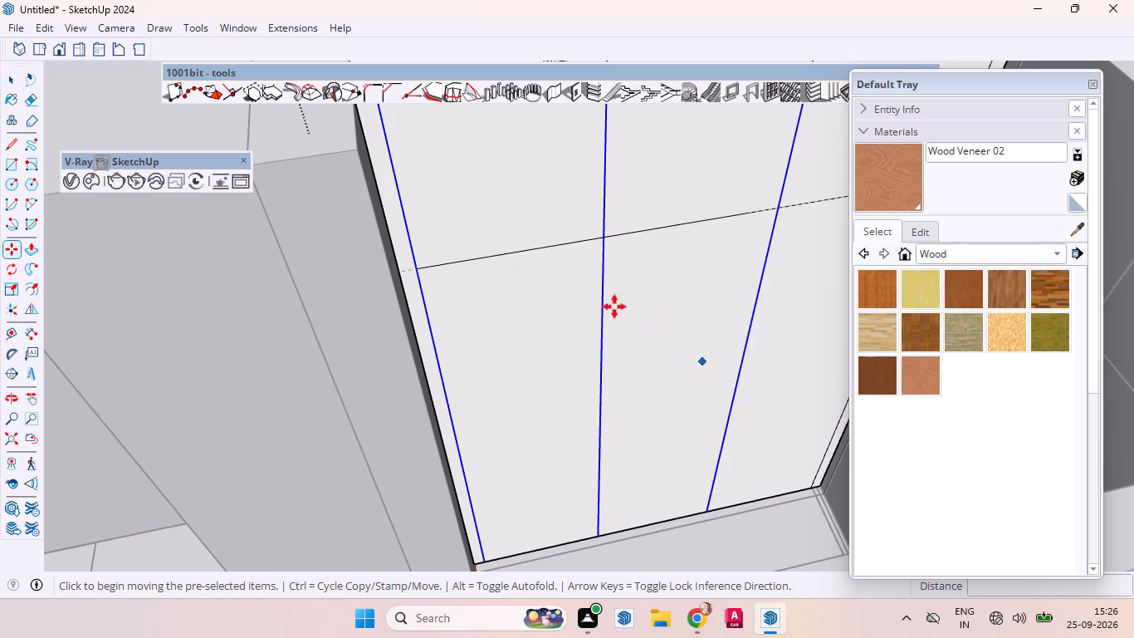
pyautogui.scroll(4, 614, 253)
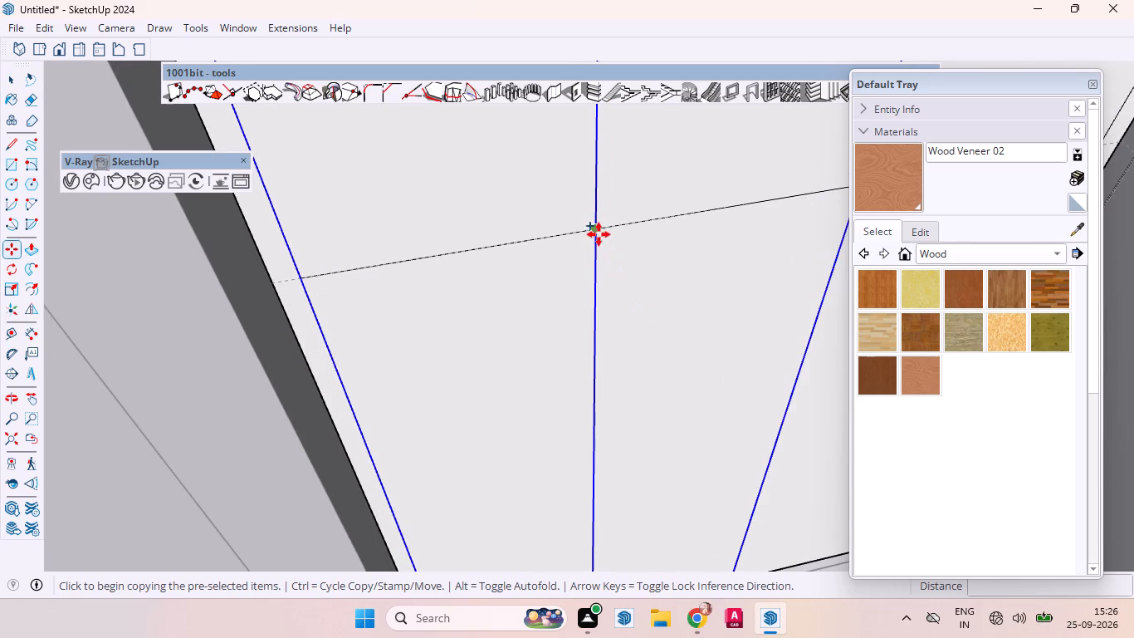
pyautogui.click(599, 234)
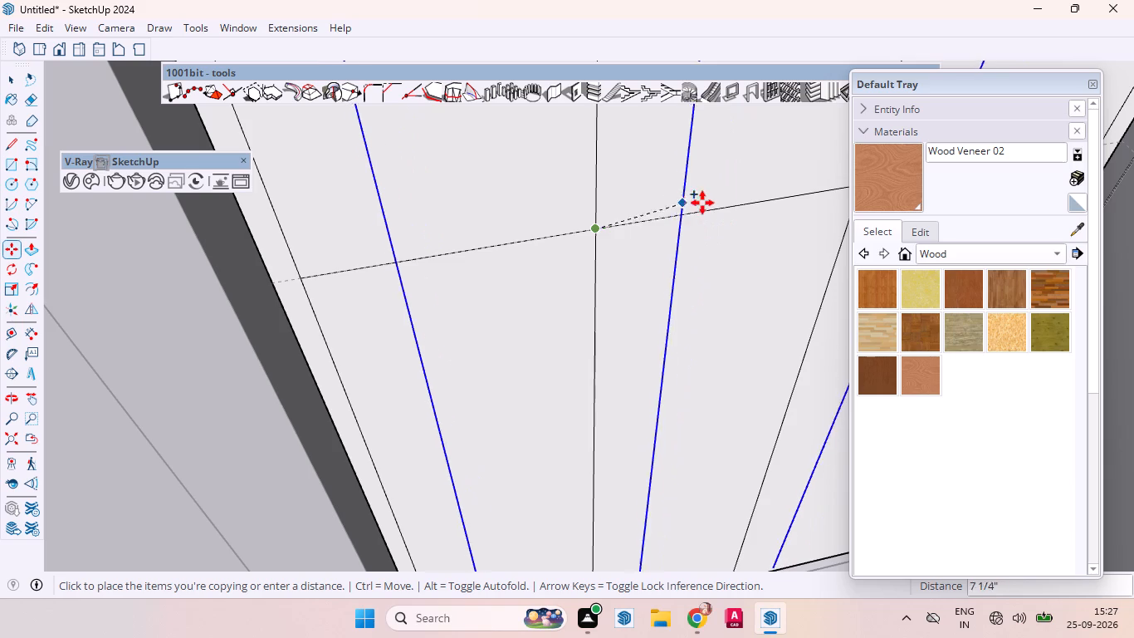
pyautogui.press('3')
pyautogui.write('mm')
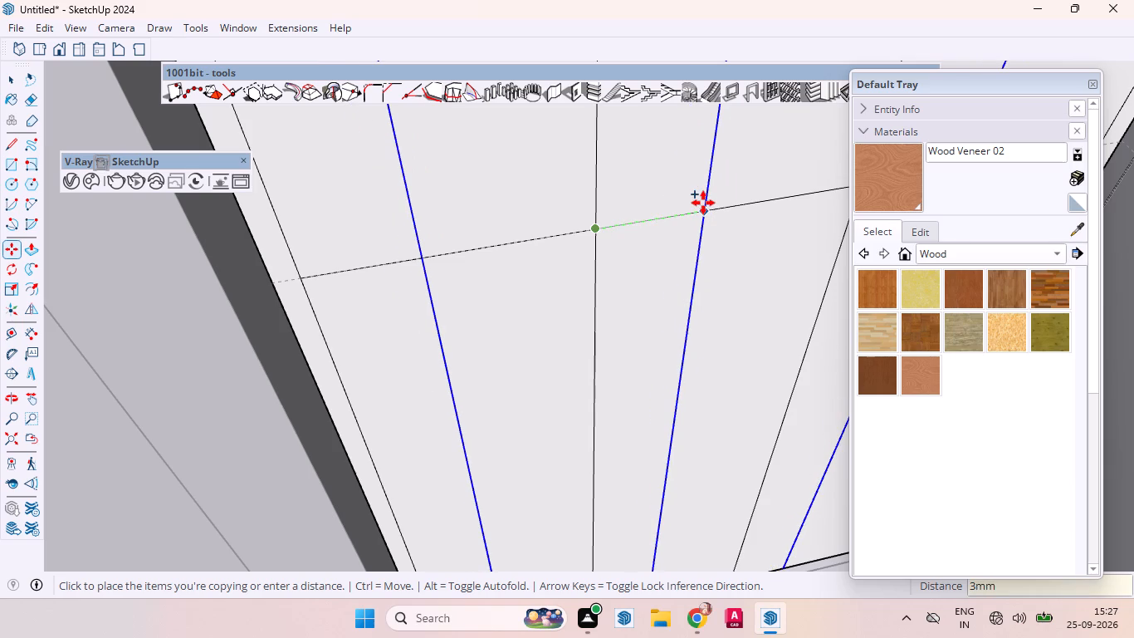
pyautogui.press('Return')
pyautogui.press('space')
pyautogui.scroll(-8, 501, 348)
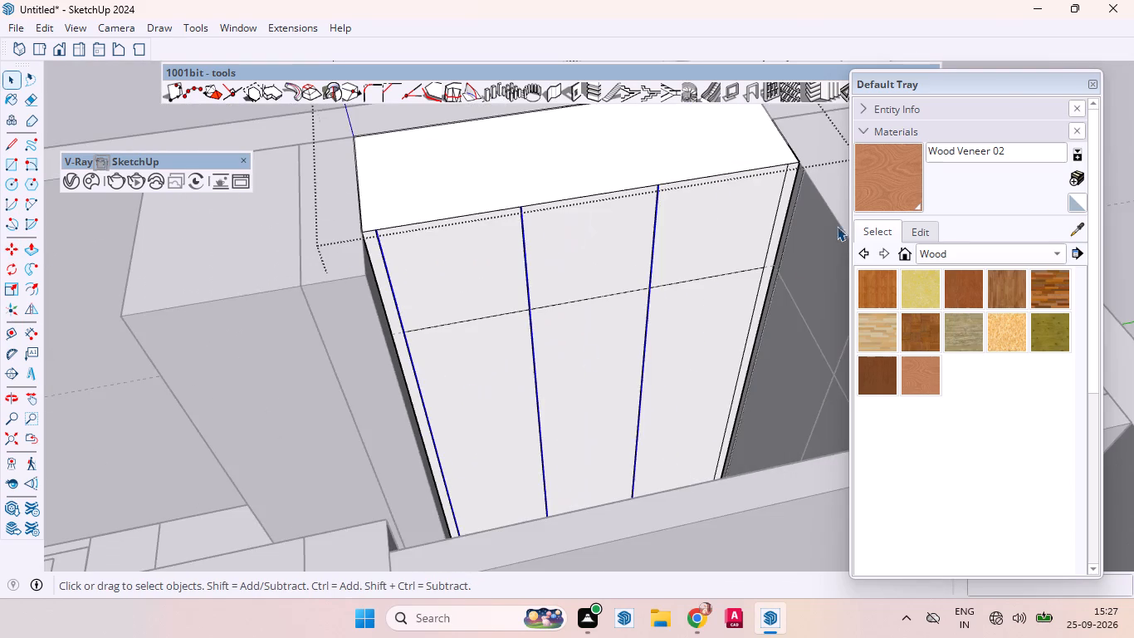
# Copy both parts of the side wardrobe front's remaining margin line 3 mm inward.
pyautogui.scroll(9, 829, 212)
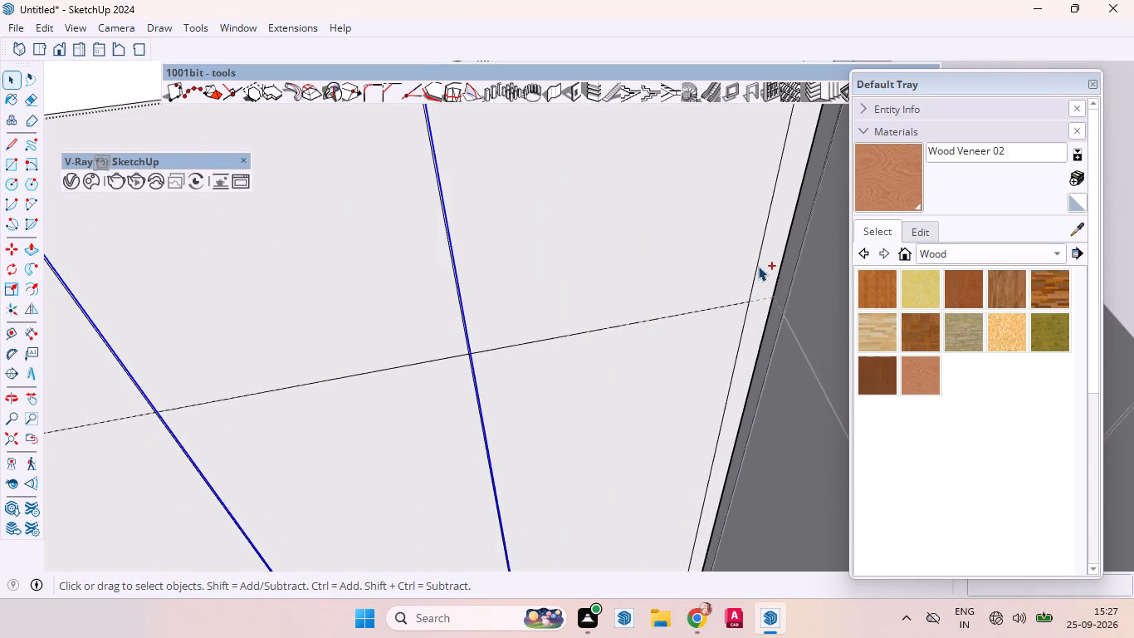
pyautogui.keyDown('ctrl'); pyautogui.click(758, 266); pyautogui.keyUp('ctrl')
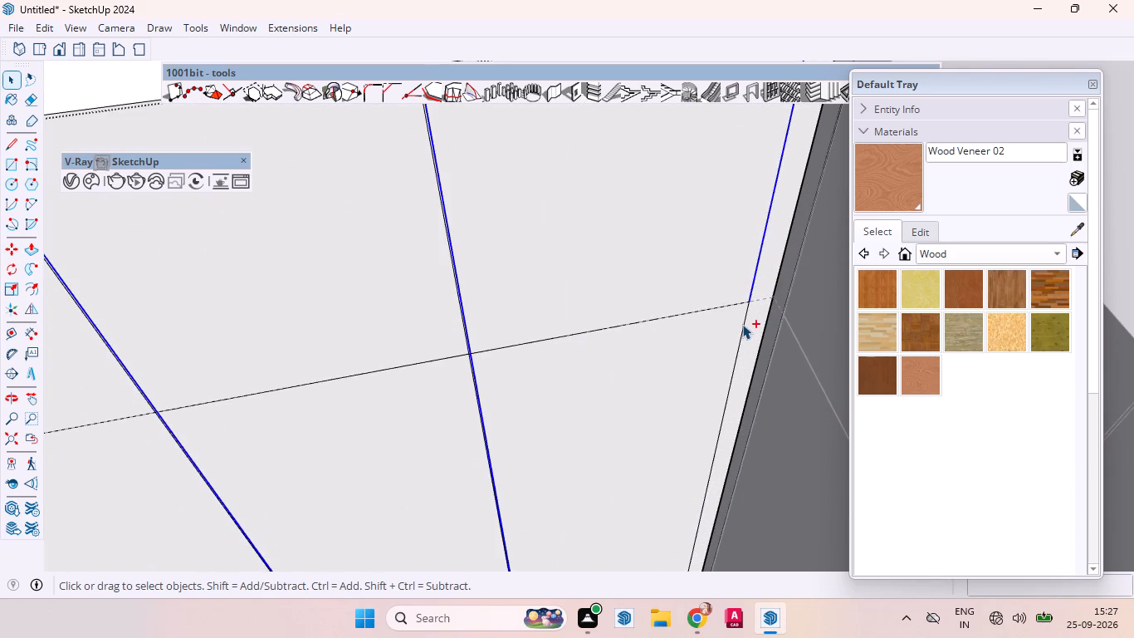
pyautogui.keyDown('ctrl'); pyautogui.click(742, 324); pyautogui.keyUp('ctrl')
pyautogui.keyDown('ctrl'); pyautogui.scroll(1, 755, 303); pyautogui.keyUp('ctrl')
pyautogui.keyDown('ctrl'); pyautogui.scroll(-2, 755, 303); pyautogui.keyUp('ctrl')
pyautogui.keyDown('ctrl'); pyautogui.scroll(1, 755, 303); pyautogui.keyUp('ctrl')
pyautogui.keyDown('ctrl'); pyautogui.scroll(-1, 755, 303); pyautogui.keyUp('ctrl')
pyautogui.keyDown('ctrl'); pyautogui.scroll(11, 755, 304); pyautogui.keyUp('ctrl')
pyautogui.scroll(-1, 752, 321)
pyautogui.scroll(1, 752, 321)
pyautogui.press('m')
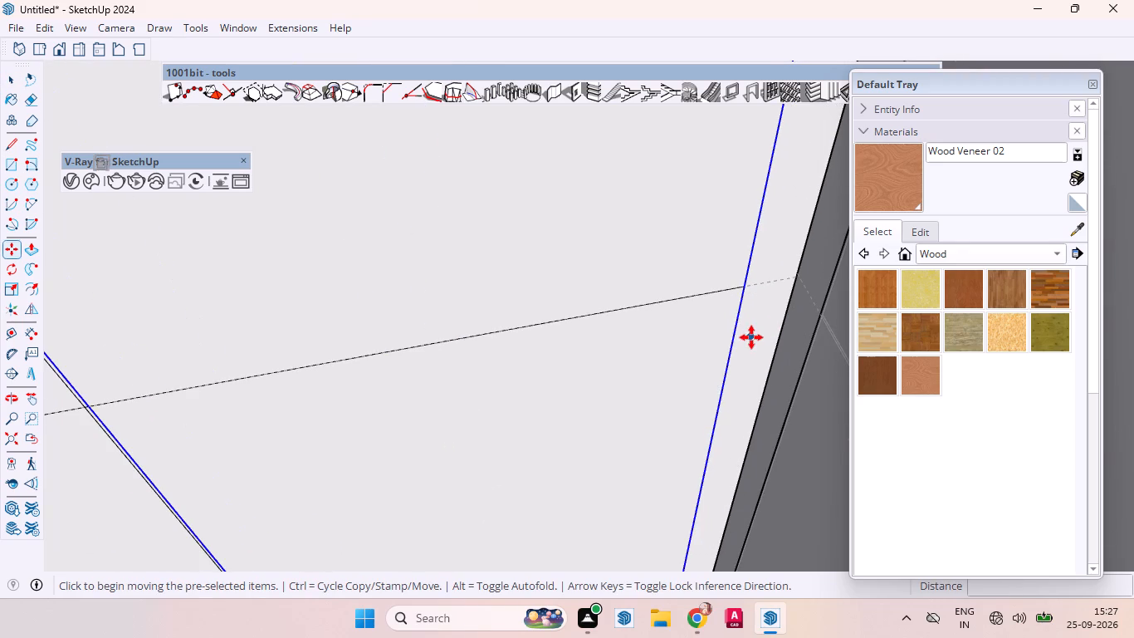
pyautogui.scroll(5, 772, 278)
pyautogui.click(728, 293)
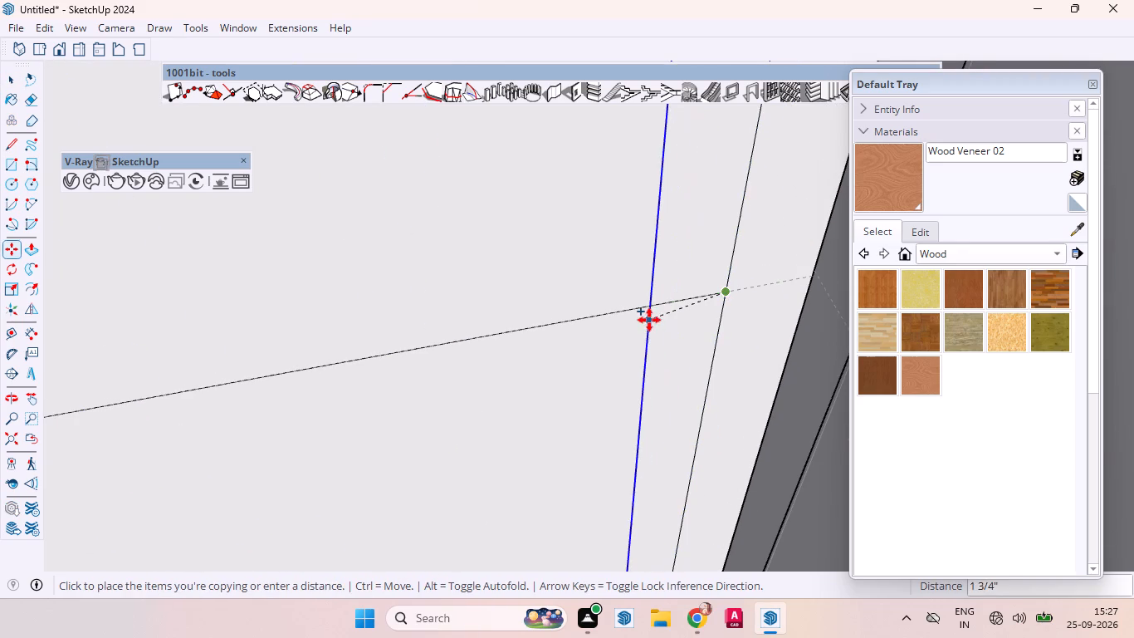
pyautogui.write('3mm')
pyautogui.press('Return')
pyautogui.press('space')
pyautogui.scroll(-11, 787, 251)
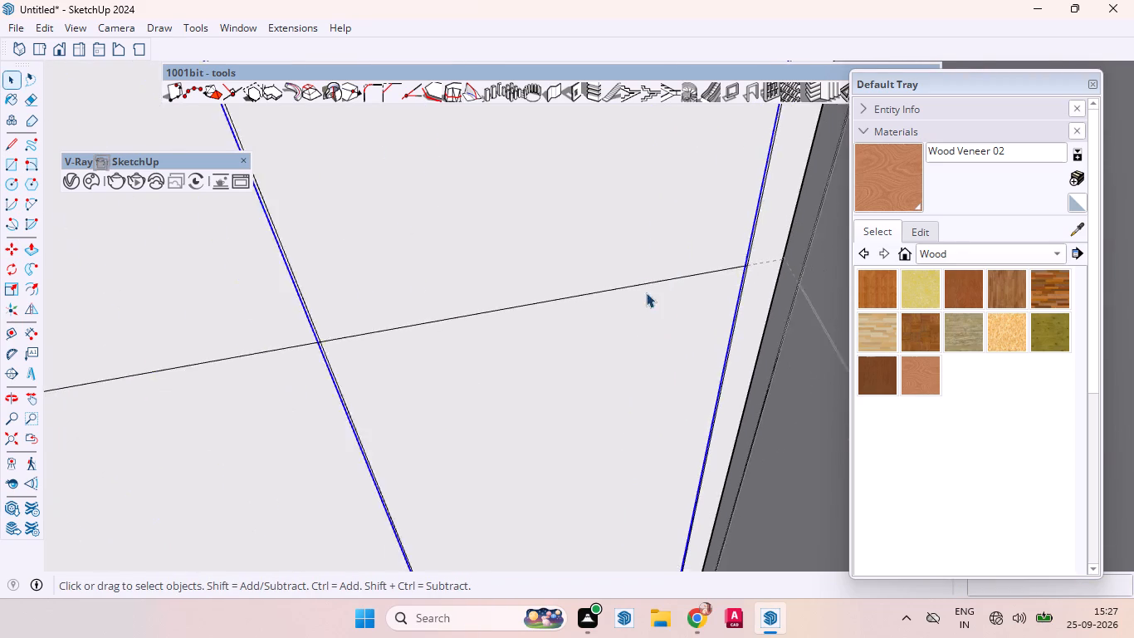
# Exit and reopen the side wardrobe for editing, and copy the three segments of its horizontal door line 3 mm upward.
pyautogui.scroll(-1, 646, 292)
pyautogui.scroll(1, 661, 292)
pyautogui.scroll(-10, 673, 292)
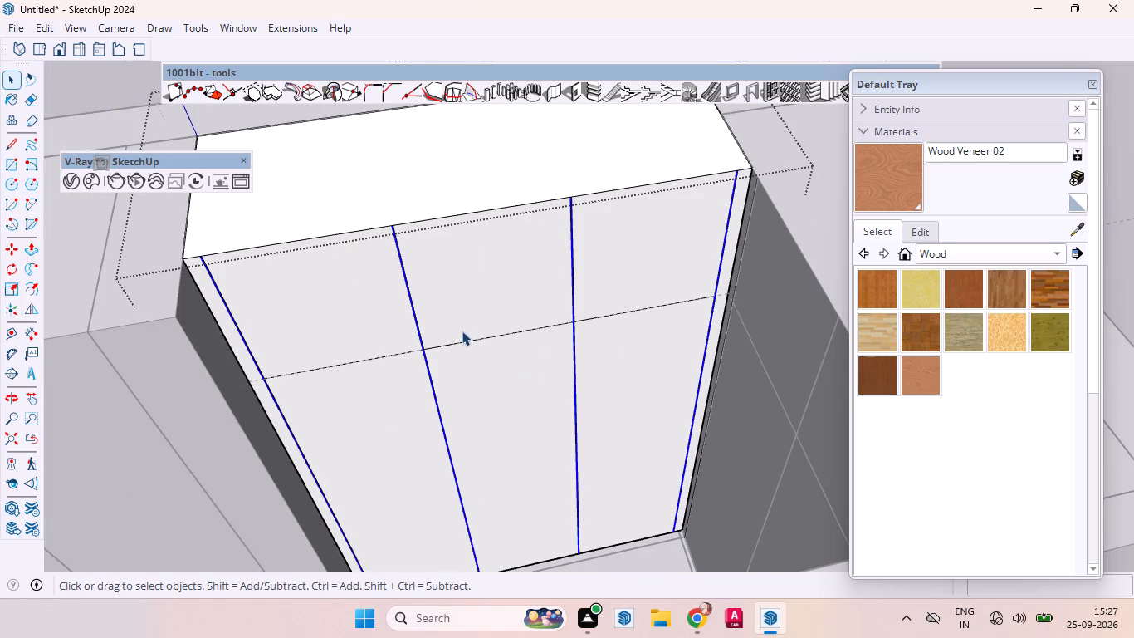
pyautogui.keyDown('ctrl'); pyautogui.click(389, 356); pyautogui.keyUp('ctrl')
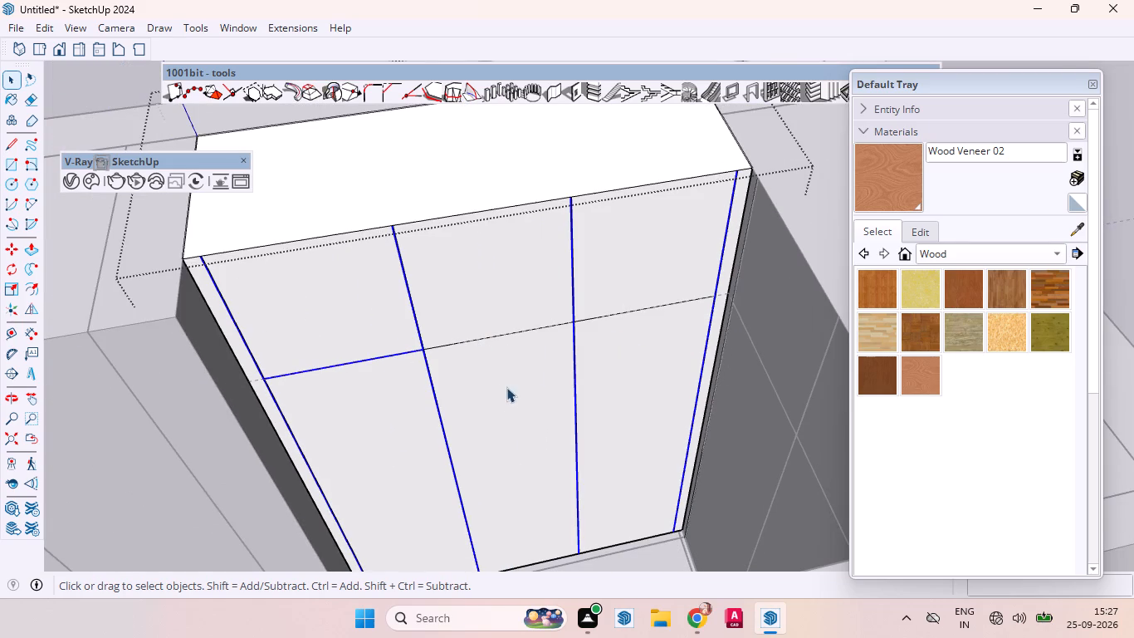
pyautogui.scroll(-5, 534, 370)
pyautogui.click(452, 150)
pyautogui.doubleClick(503, 332)
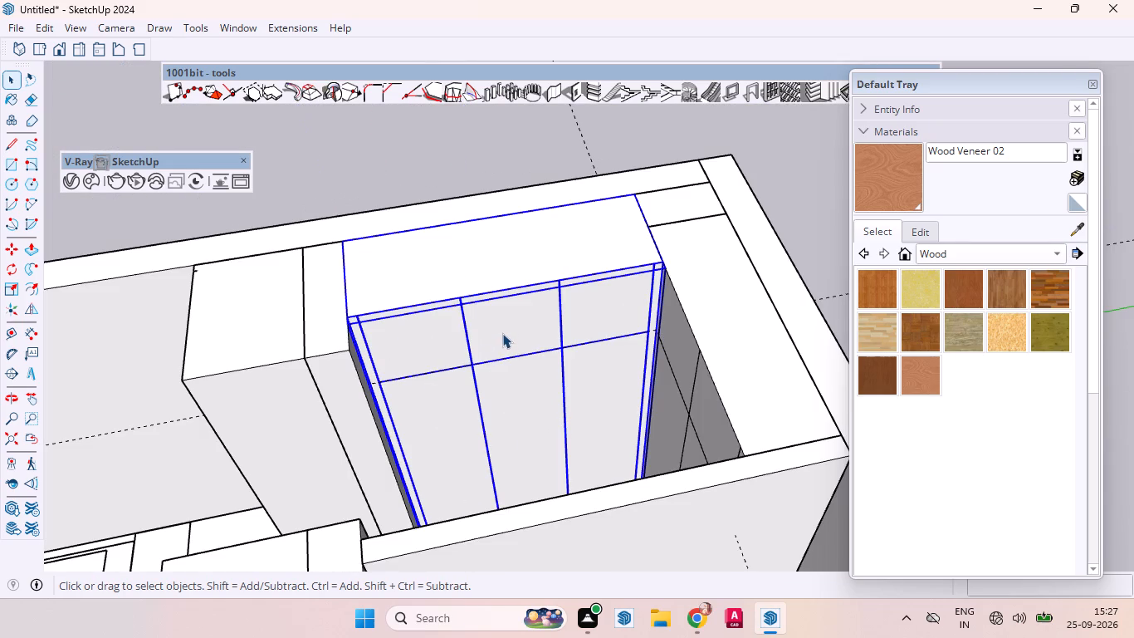
pyautogui.doubleClick(502, 340)
pyautogui.click(502, 334)
pyautogui.tripleClick(496, 337)
pyautogui.scroll(5, 474, 350)
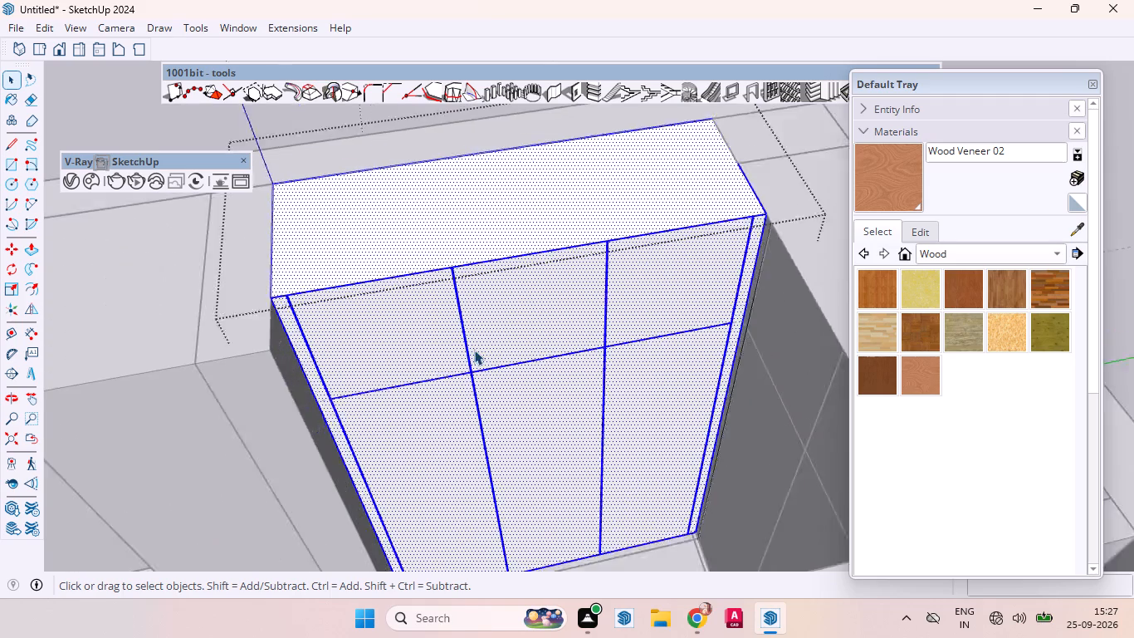
pyautogui.scroll(6, 474, 350)
pyautogui.click(538, 328)
pyautogui.click(447, 390)
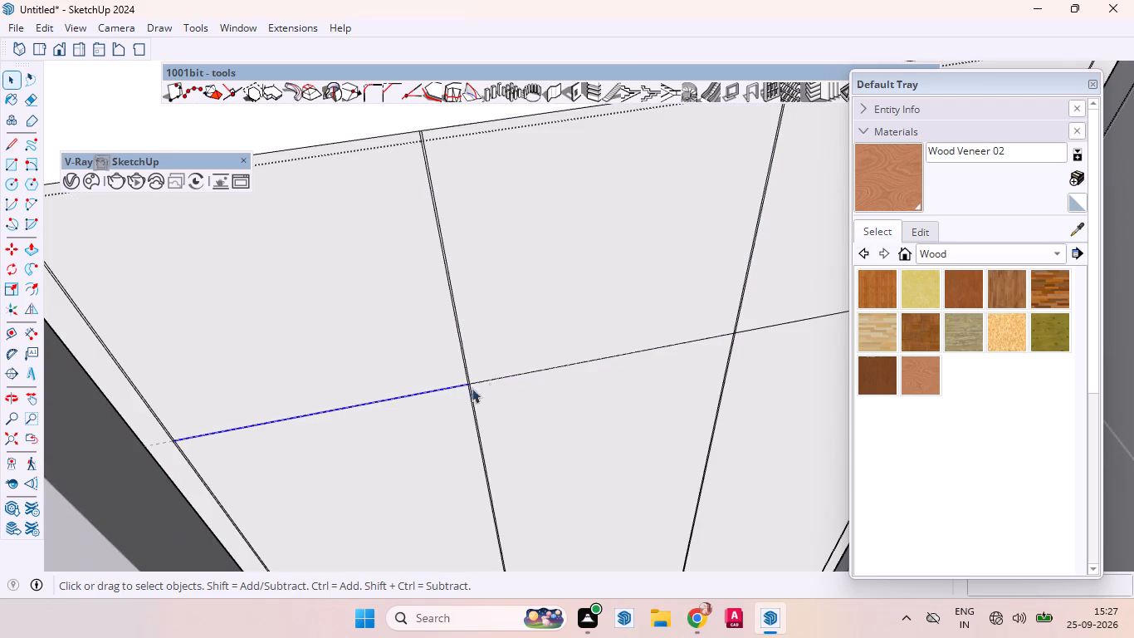
pyautogui.keyDown('ctrl'); pyautogui.click(501, 375); pyautogui.keyUp('ctrl')
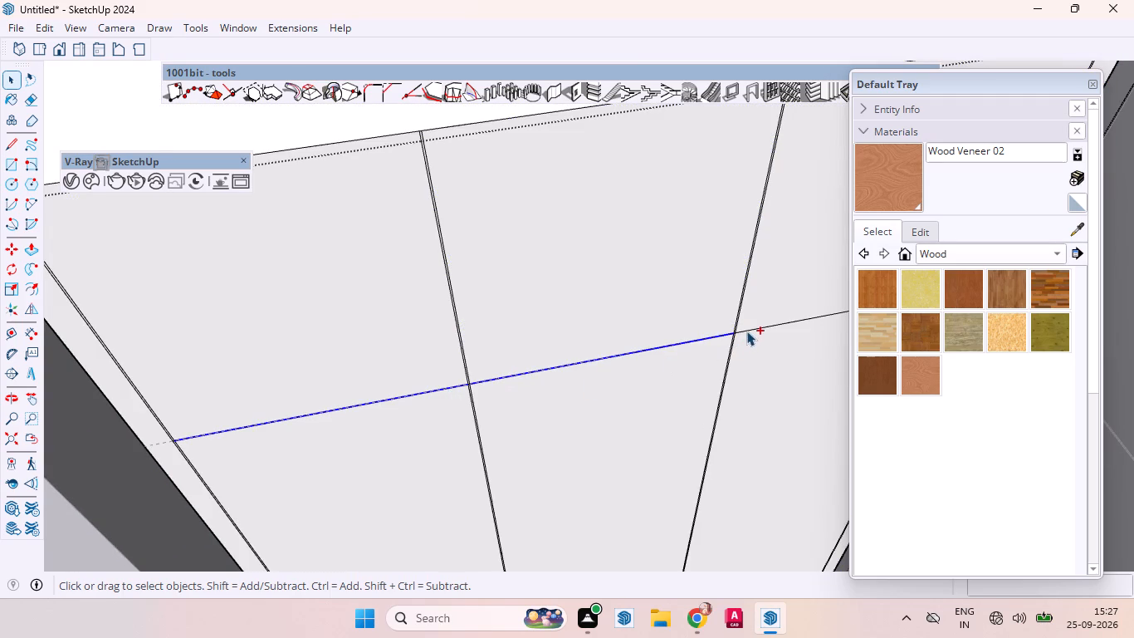
pyautogui.keyDown('ctrl'); pyautogui.click(746, 331); pyautogui.keyUp('ctrl')
pyautogui.keyDown('ctrl'); pyautogui.scroll(-9, 477, 366); pyautogui.keyUp('ctrl')
pyautogui.keyDown('ctrl'); pyautogui.scroll(14, 741, 351); pyautogui.keyUp('ctrl')
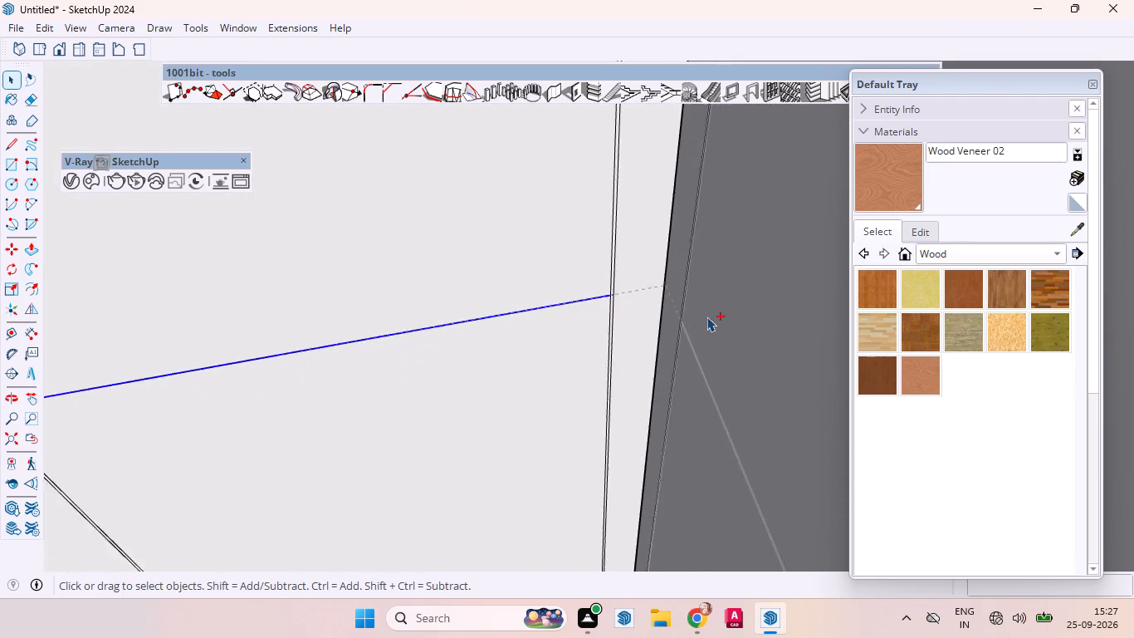
pyautogui.keyDown('ctrl'); pyautogui.scroll(17, 706, 317); pyautogui.keyUp('ctrl')
pyautogui.keyDown('ctrl'); pyautogui.moveTo(716, 397); pyautogui.dragTo(733, 382, button='middle'); pyautogui.keyUp('ctrl')
pyautogui.keyDown('ctrl'); pyautogui.scroll(1, 732, 381); pyautogui.keyUp('ctrl')
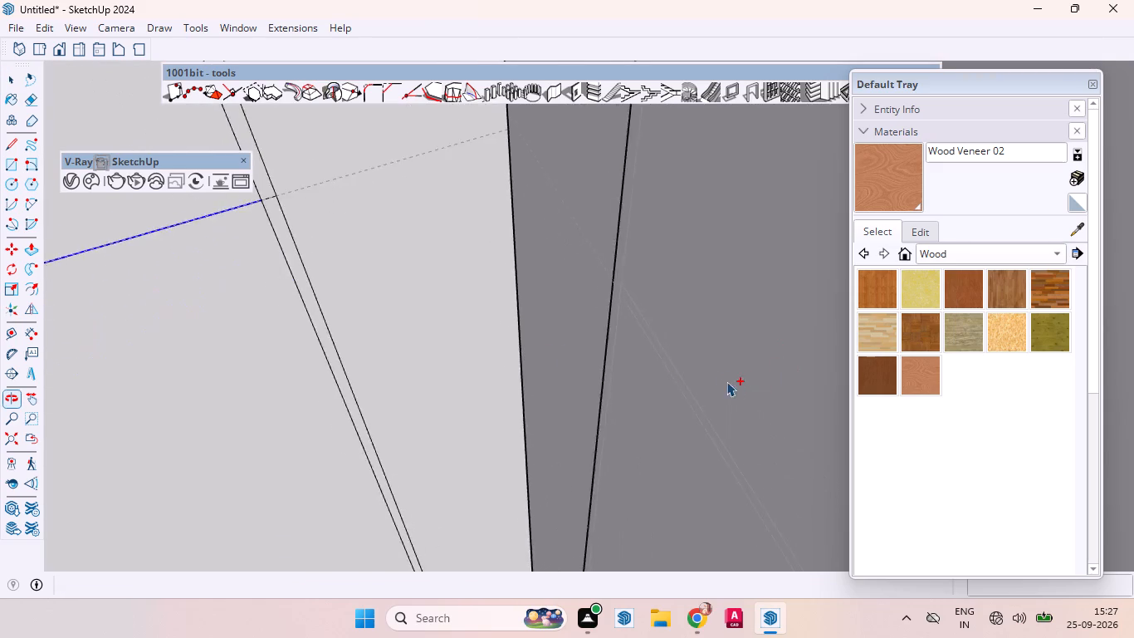
pyautogui.keyDown('ctrl'); pyautogui.scroll(-15, 592, 359); pyautogui.keyUp('ctrl')
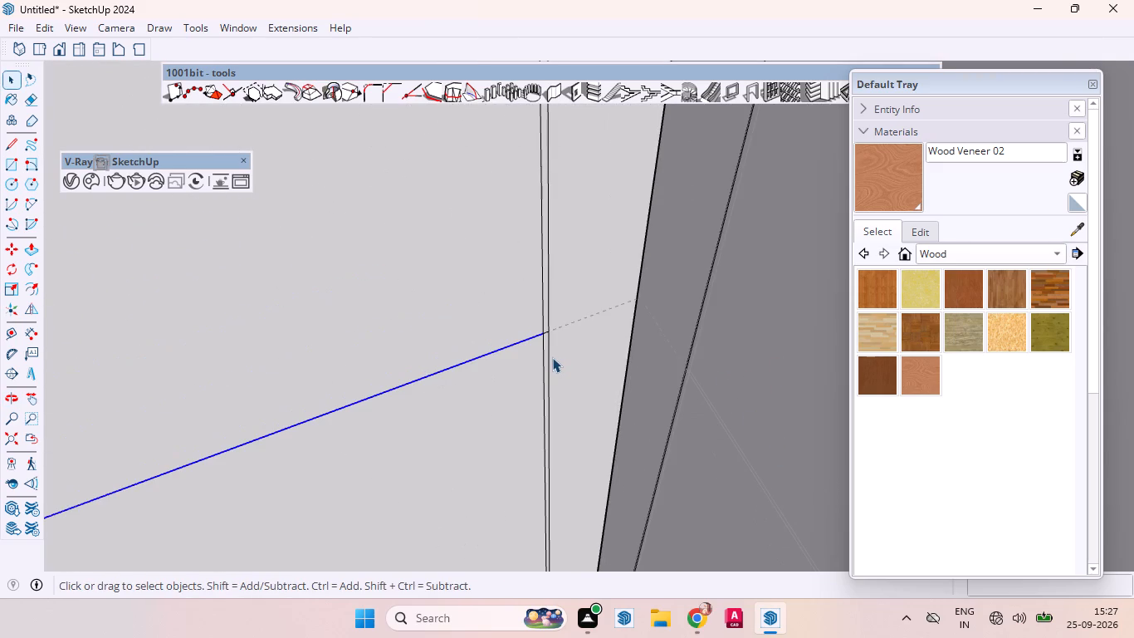
pyautogui.press('m')
pyautogui.scroll(1, 542, 351)
pyautogui.scroll(-1, 542, 351)
pyautogui.scroll(1, 542, 351)
pyautogui.scroll(-3, 542, 351)
pyautogui.scroll(8, 542, 351)
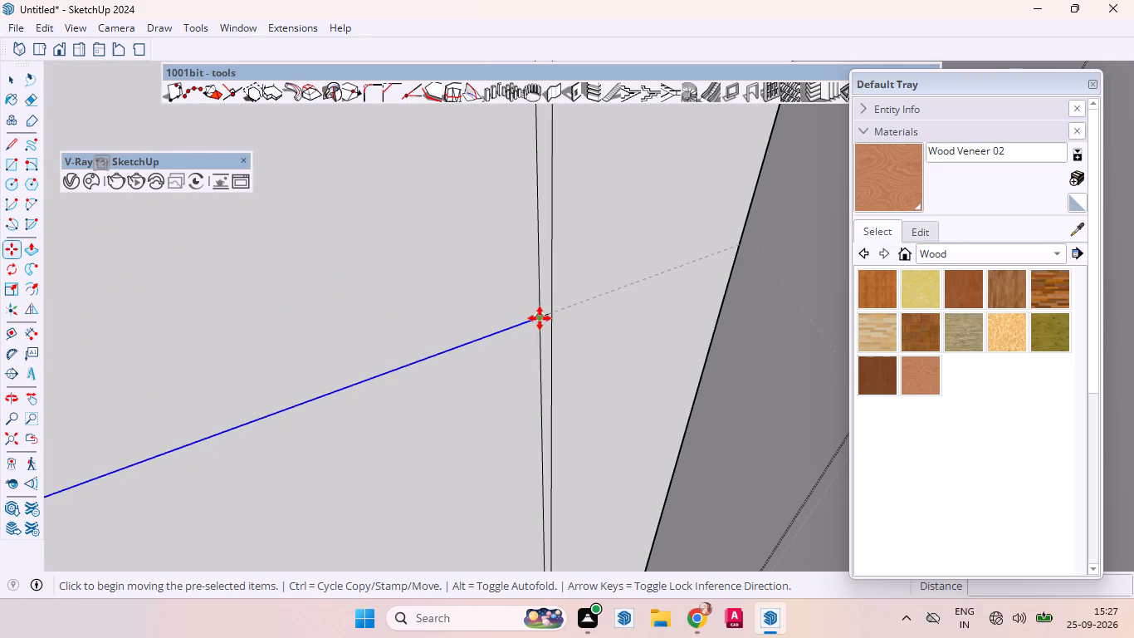
pyautogui.click(540, 318)
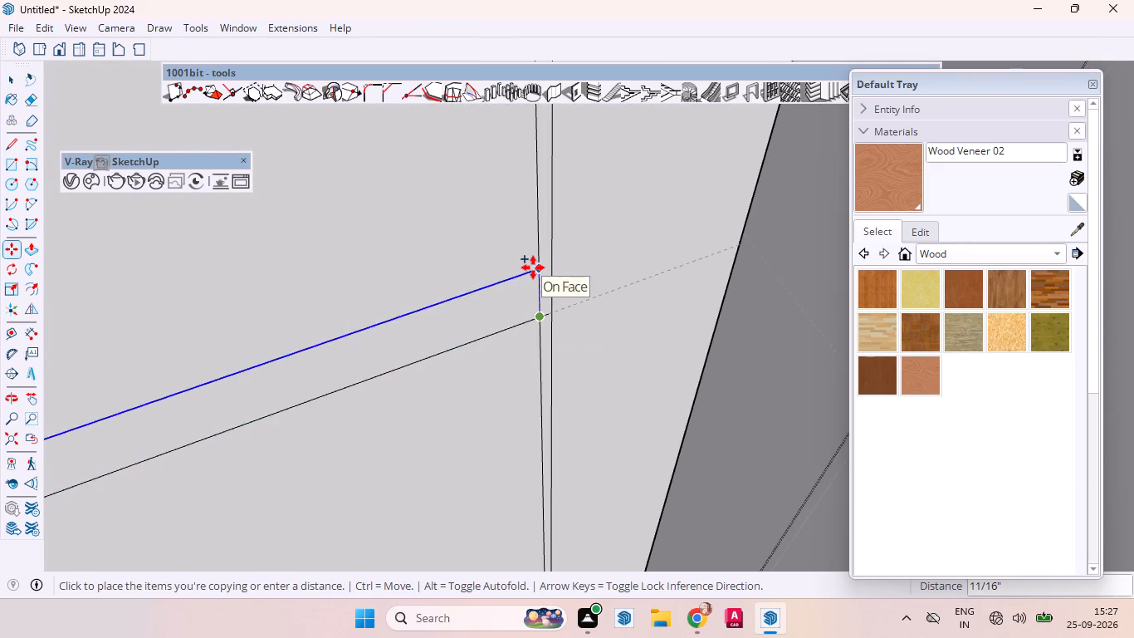
pyautogui.write('3mm')
pyautogui.press('Return')
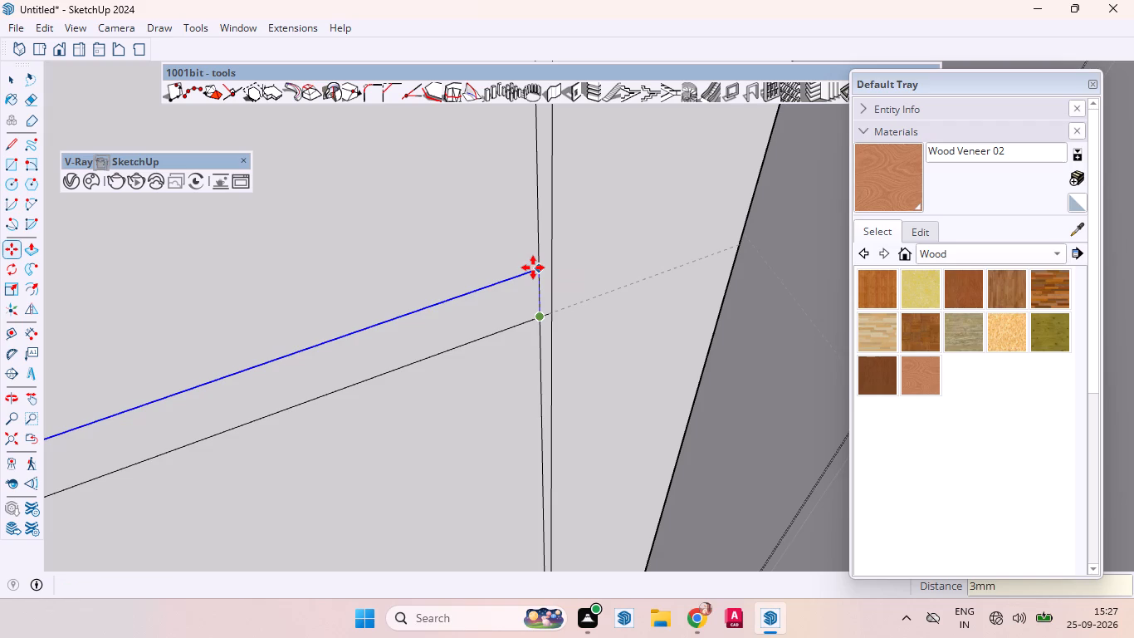
pyautogui.press('space')
# Push the upper and lower gap strips at the last-copied margin line and the adjoining horizontal strip 18 mm inward.
pyautogui.click(545, 278)
pyautogui.scroll(-5, 547, 453)
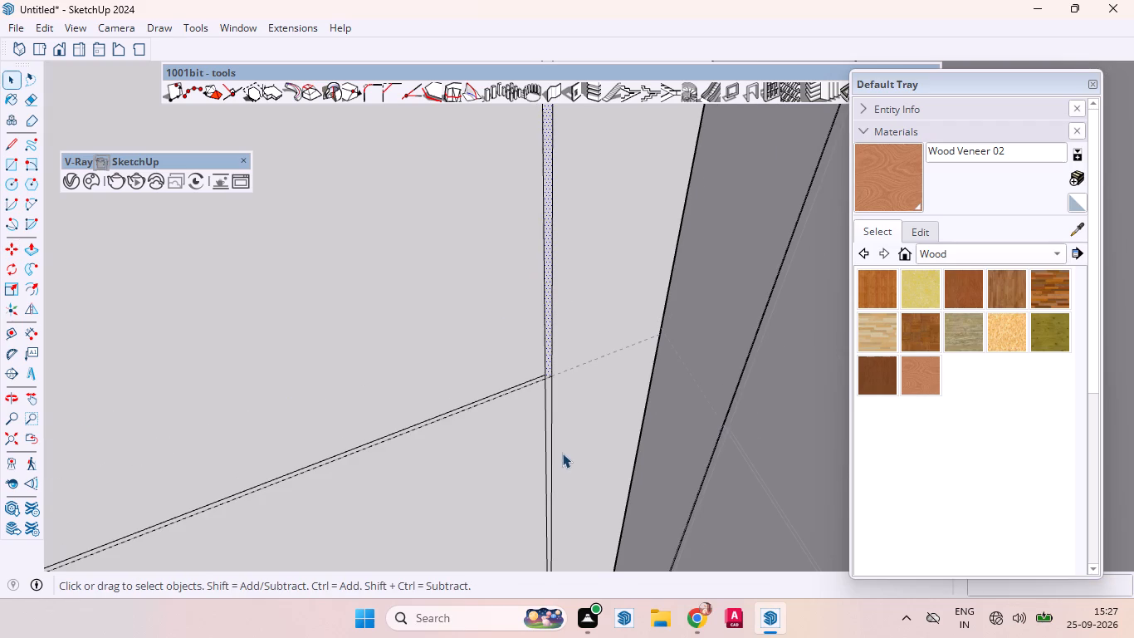
pyautogui.press('p')
pyautogui.scroll(9, 561, 303)
pyautogui.scroll(-1, 513, 382)
pyautogui.scroll(8, 513, 382)
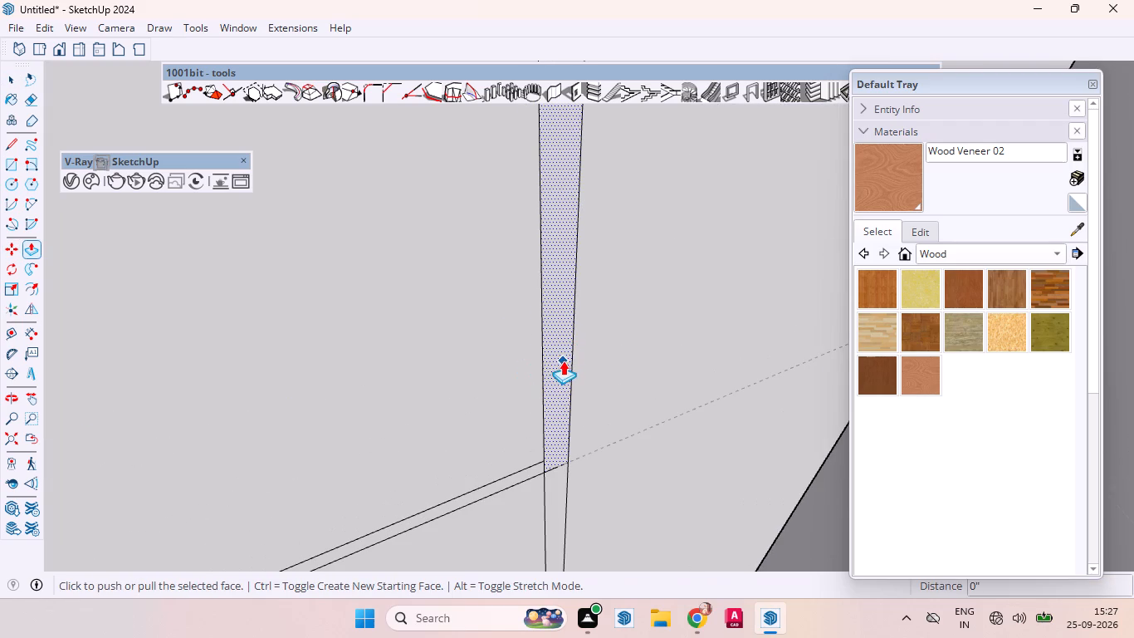
pyautogui.moveTo(563, 361); pyautogui.dragTo(552, 356)
pyautogui.write('18mm')
pyautogui.press('Return')
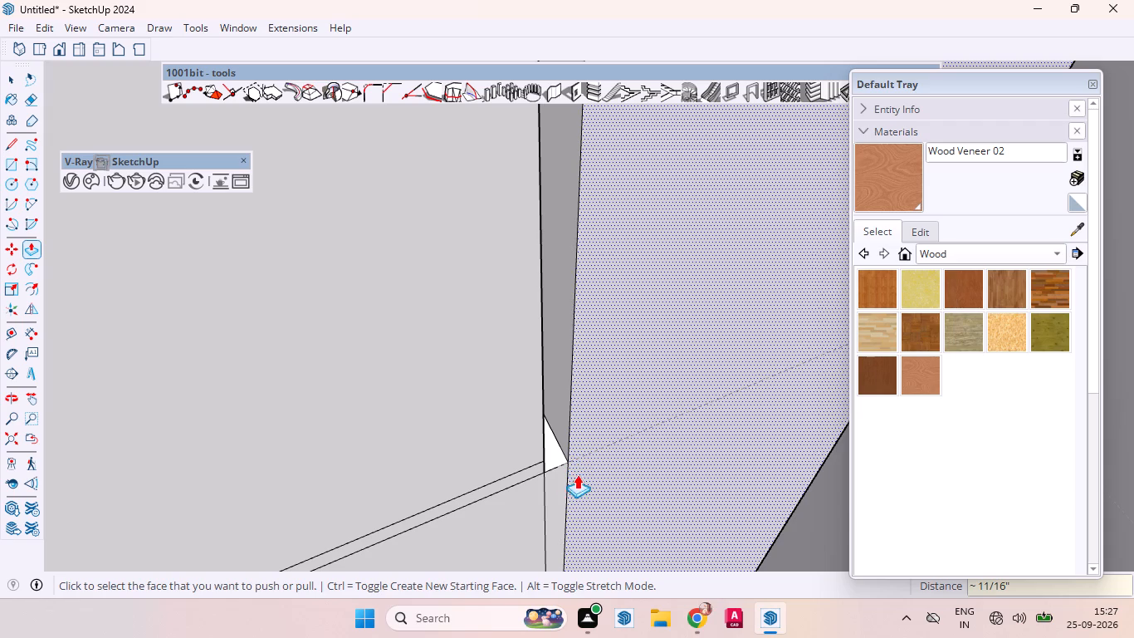
pyautogui.doubleClick(560, 483)
pyautogui.scroll(2, 530, 465)
pyautogui.scroll(-1, 530, 465)
pyautogui.scroll(9, 530, 465)
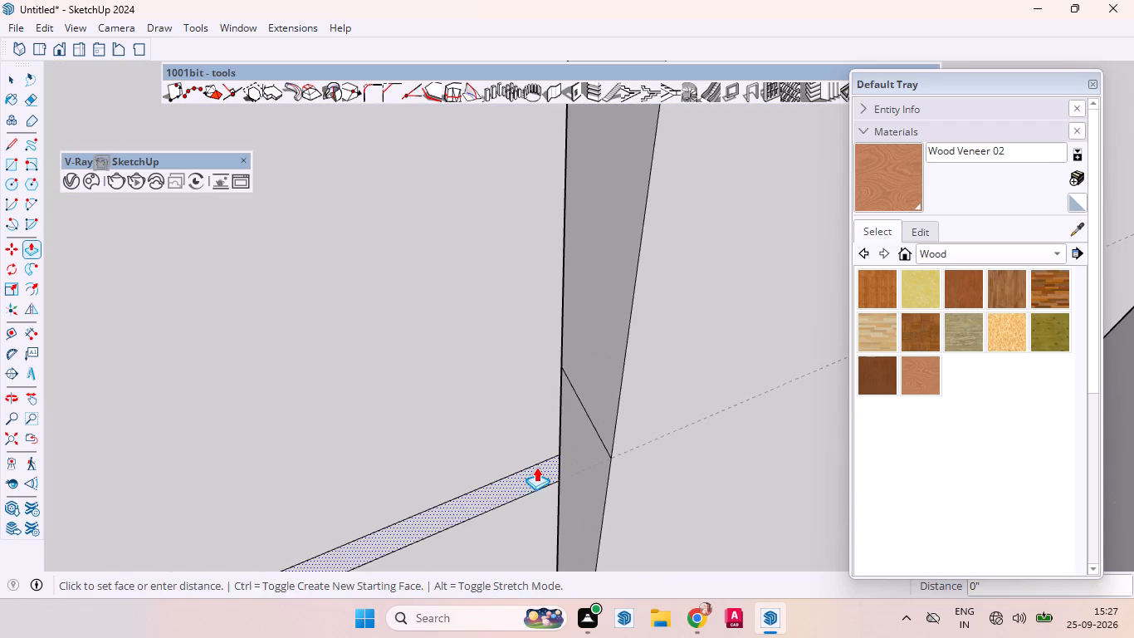
pyautogui.doubleClick(536, 467)
# Push the upper and lower strips of the adjacent vertical door gap and the middle horizontal strip 18 mm inward.
pyautogui.scroll(-5, 629, 370)
pyautogui.scroll(1, 635, 352)
pyautogui.scroll(-1, 614, 305)
pyautogui.scroll(1, 618, 305)
pyautogui.scroll(-17, 621, 305)
pyautogui.scroll(-4, 635, 350)
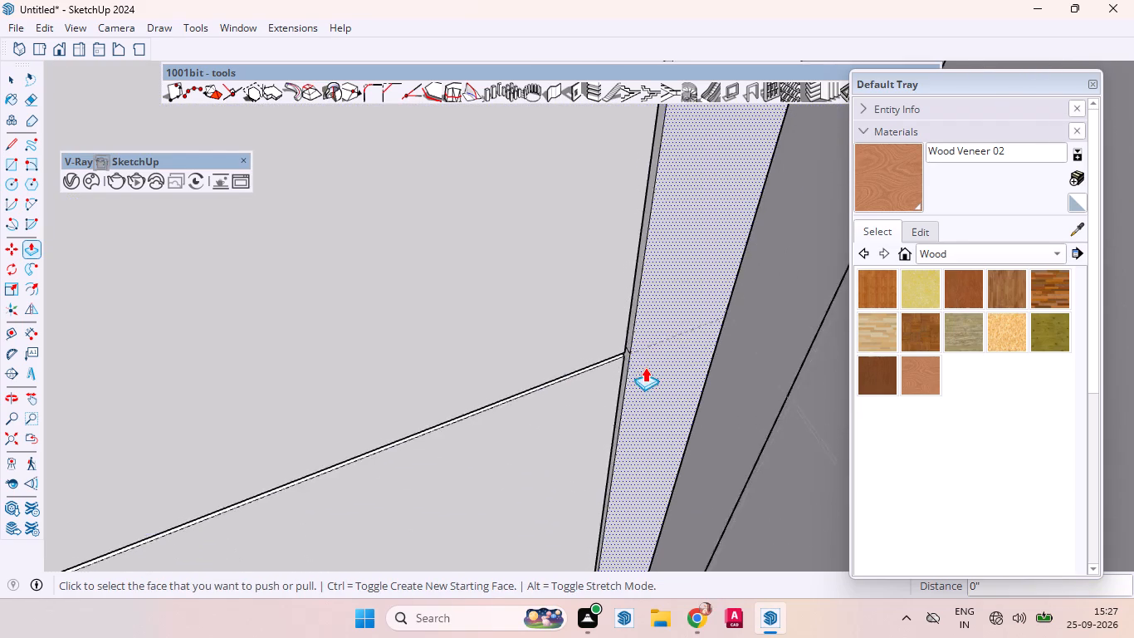
pyautogui.scroll(-2, 645, 367)
pyautogui.scroll(1, 645, 367)
pyautogui.scroll(-10, 645, 367)
pyautogui.scroll(1, 679, 271)
pyautogui.scroll(-3, 680, 271)
pyautogui.scroll(1, 648, 228)
pyautogui.scroll(-8, 648, 227)
pyautogui.scroll(10, 423, 348)
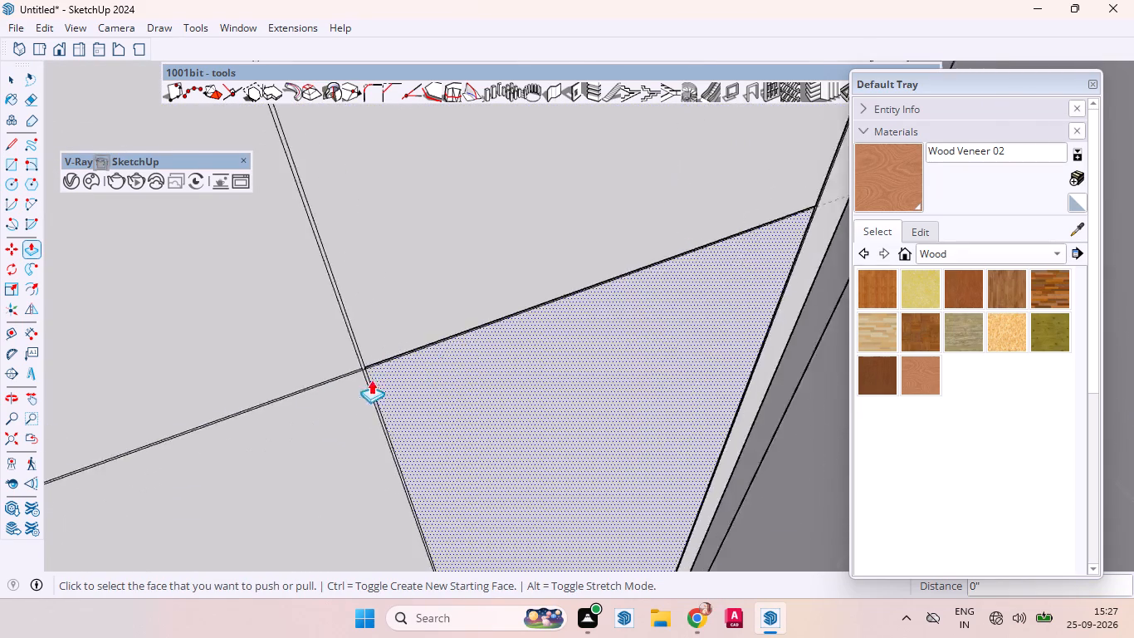
pyautogui.scroll(3, 371, 380)
pyautogui.scroll(-2, 356, 377)
pyautogui.scroll(3, 354, 375)
pyautogui.scroll(-1, 372, 374)
pyautogui.scroll(20, 372, 374)
pyautogui.scroll(3, 372, 374)
pyautogui.doubleClick(378, 343)
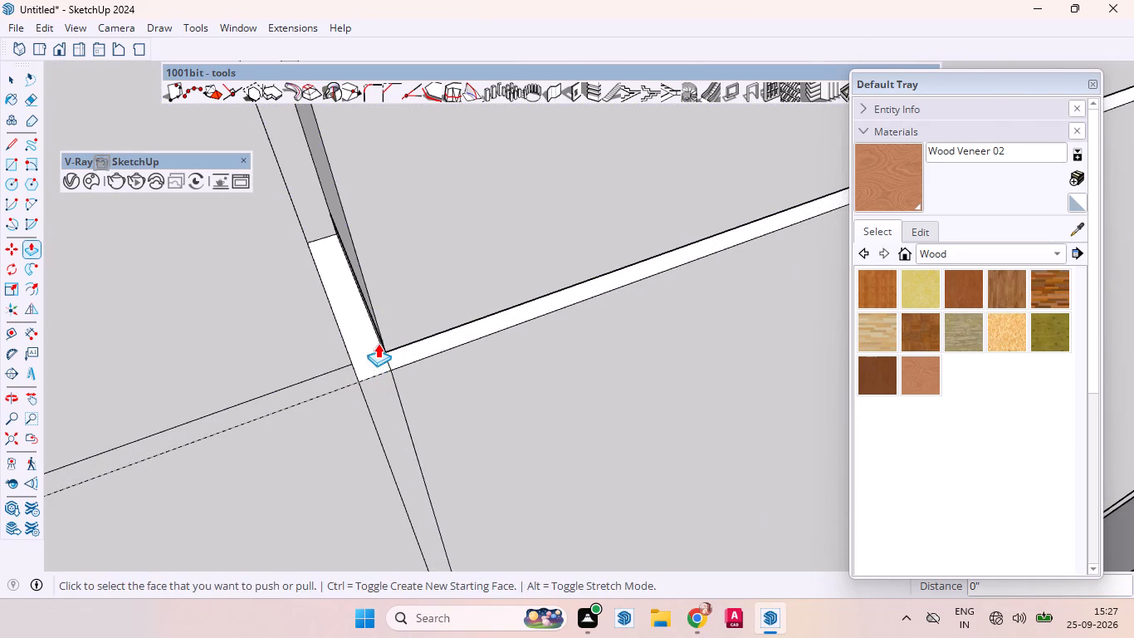
pyautogui.doubleClick(379, 405)
pyautogui.doubleClick(343, 375)
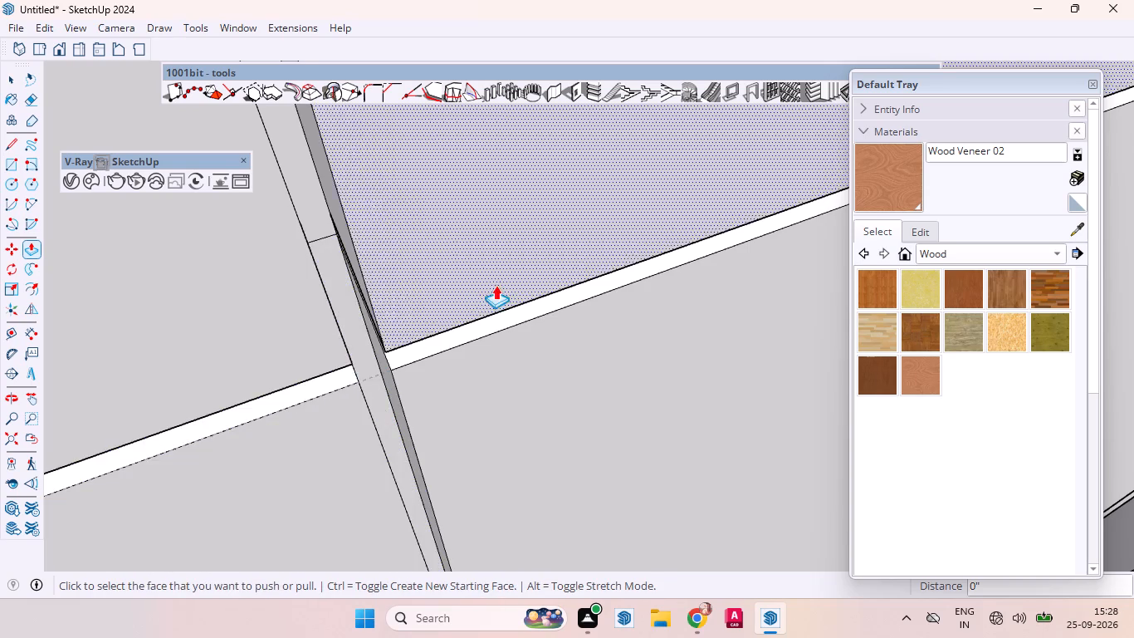
# Push the upper and lower strips of the side wardrobe's remaining vertical door gap and the last horizontal strip 18 mm inward.
pyautogui.scroll(-14, 496, 285)
pyautogui.scroll(2, 423, 277)
pyautogui.scroll(-20, 428, 276)
pyautogui.scroll(1, 572, 303)
pyautogui.scroll(-5, 573, 303)
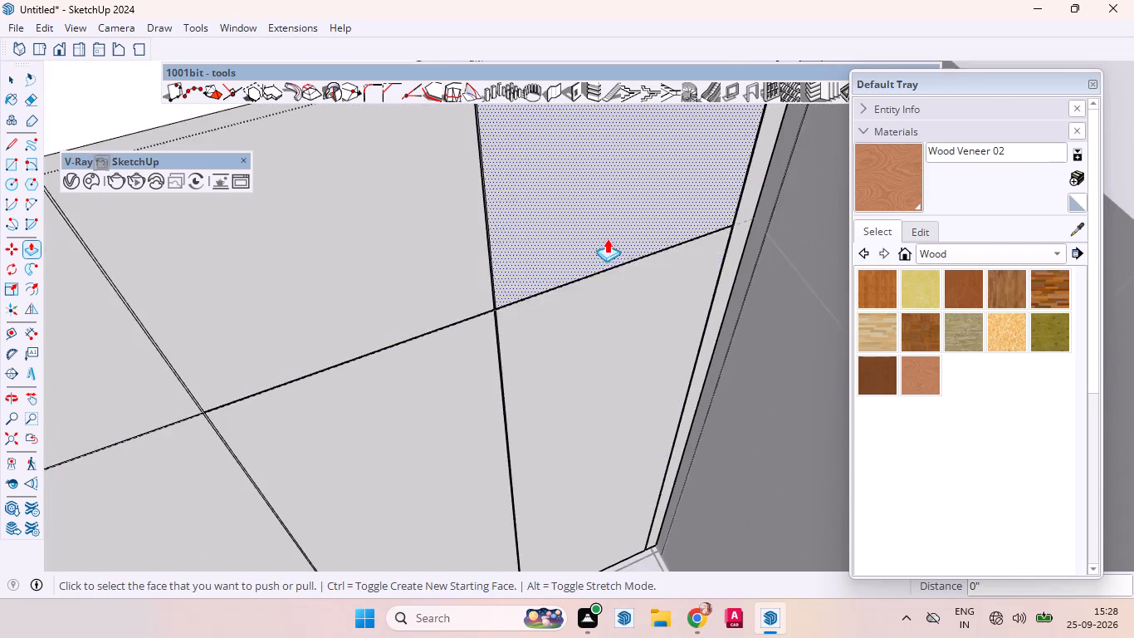
pyautogui.scroll(-3, 607, 238)
pyautogui.scroll(8, 294, 294)
pyautogui.scroll(-1, 386, 345)
pyautogui.scroll(12, 386, 346)
pyautogui.scroll(-1, 382, 357)
pyautogui.scroll(2, 384, 352)
pyautogui.scroll(-5, 391, 325)
pyautogui.scroll(7, 391, 325)
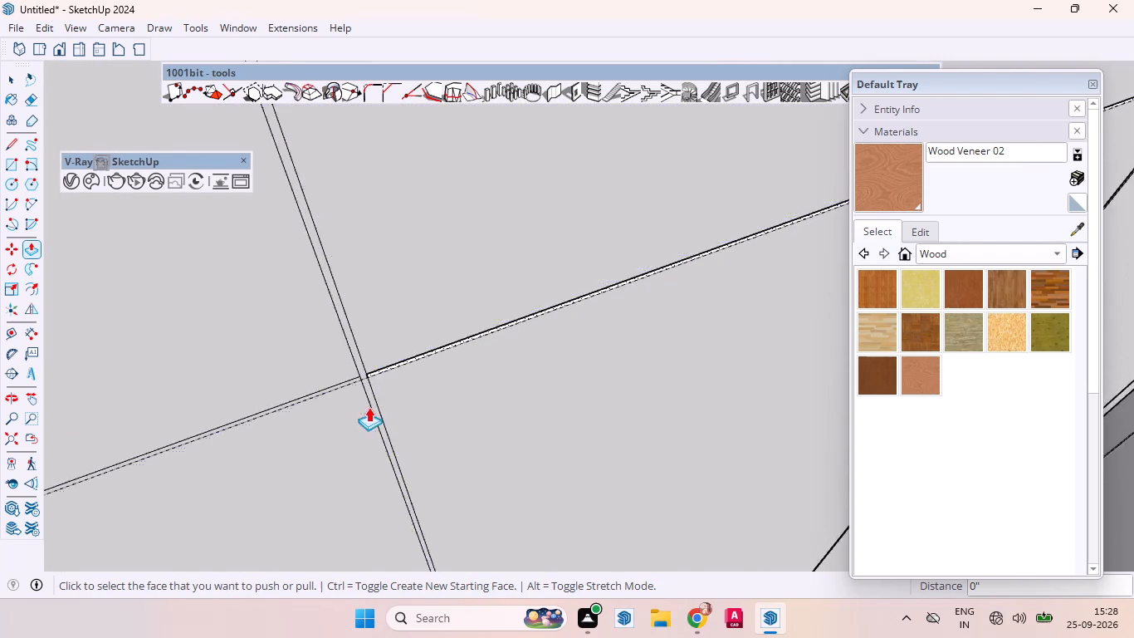
pyautogui.scroll(3, 369, 407)
pyautogui.scroll(-4, 369, 407)
pyautogui.scroll(14, 365, 402)
pyautogui.scroll(-1, 359, 346)
pyautogui.scroll(5, 359, 345)
pyautogui.doubleClick(318, 312)
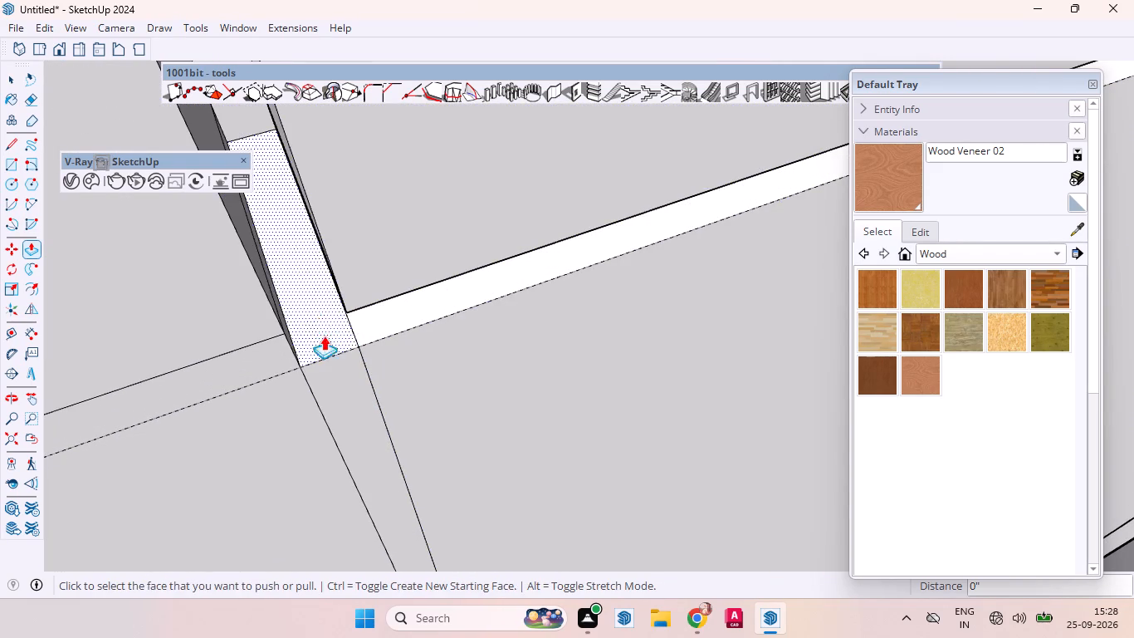
pyautogui.doubleClick(337, 385)
pyautogui.doubleClick(264, 356)
# Push the upper and lower strips of the side wardrobe's remaining outer margin gap 18 mm inward.
pyautogui.scroll(-3, 541, 267)
pyautogui.scroll(1, 545, 267)
pyautogui.scroll(-7, 545, 267)
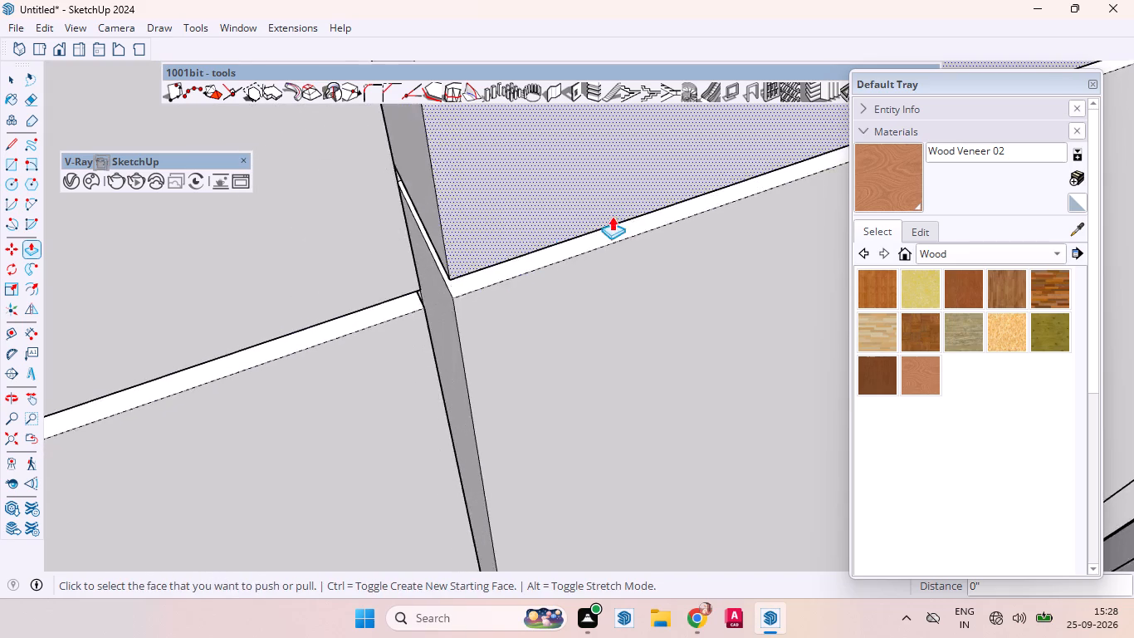
pyautogui.scroll(-14, 612, 216)
pyautogui.scroll(1, 554, 183)
pyautogui.scroll(-20, 558, 188)
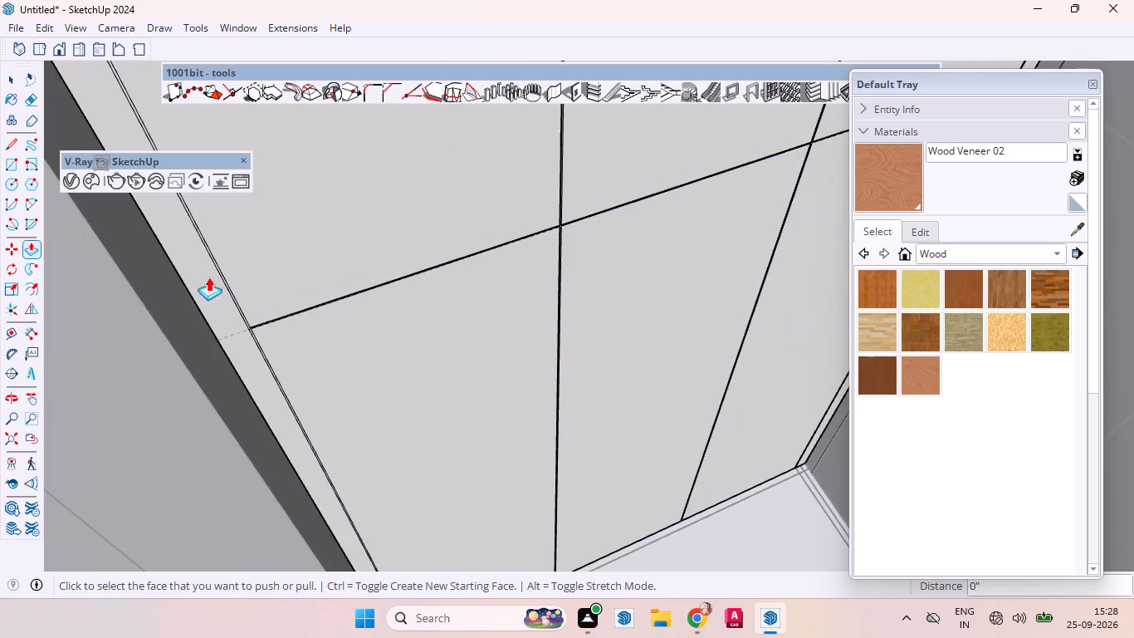
pyautogui.scroll(10, 143, 302)
pyautogui.scroll(-1, 291, 336)
pyautogui.scroll(2, 291, 336)
pyautogui.scroll(-1, 291, 336)
pyautogui.scroll(19, 291, 336)
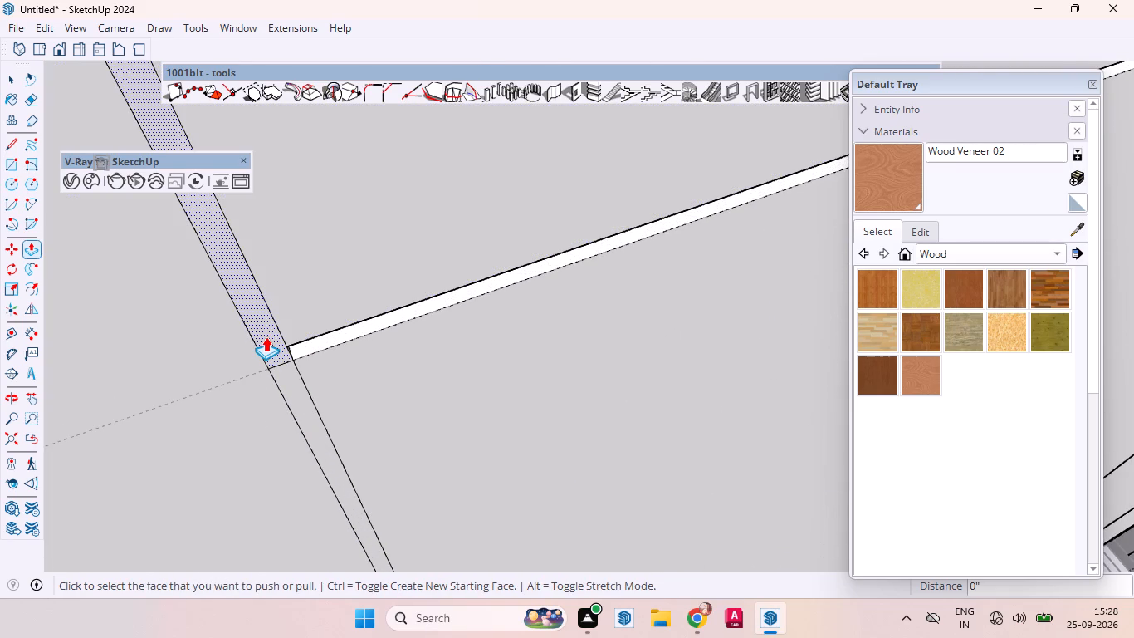
pyautogui.doubleClick(266, 336)
pyautogui.doubleClick(293, 390)
# Check the side wardrobe's recessed door gaps down to its base, and exit its editing.
pyautogui.scroll(-11, 379, 287)
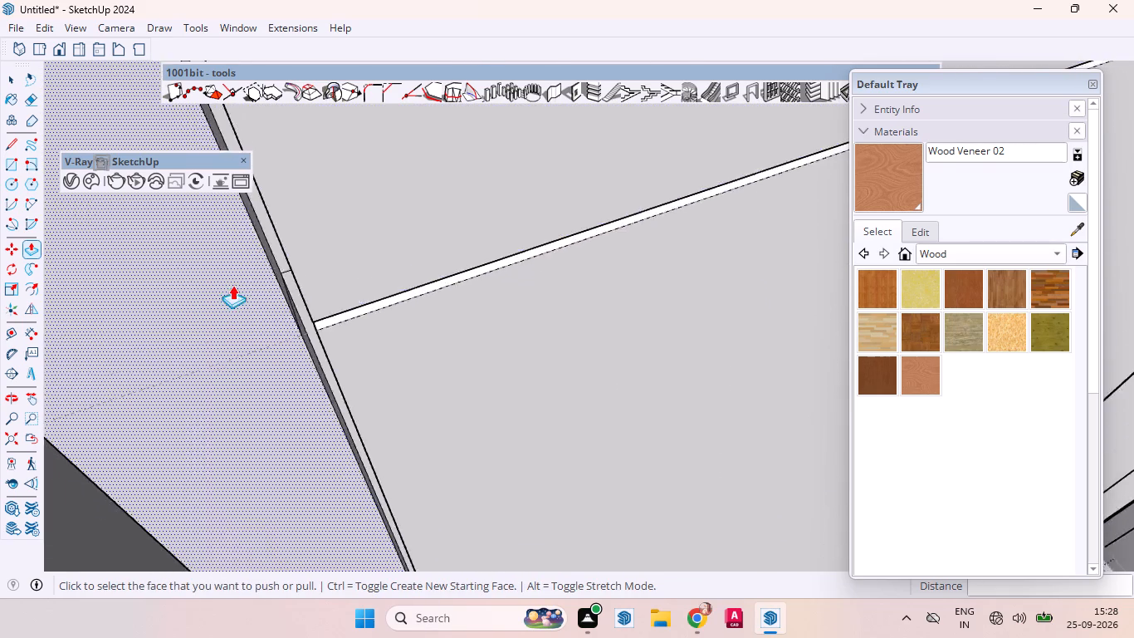
pyautogui.scroll(-9, 232, 285)
pyautogui.scroll(1, 193, 264)
pyautogui.scroll(-4, 193, 264)
pyautogui.scroll(1, 158, 266)
pyautogui.scroll(-14, 158, 266)
pyautogui.scroll(-5, 432, 286)
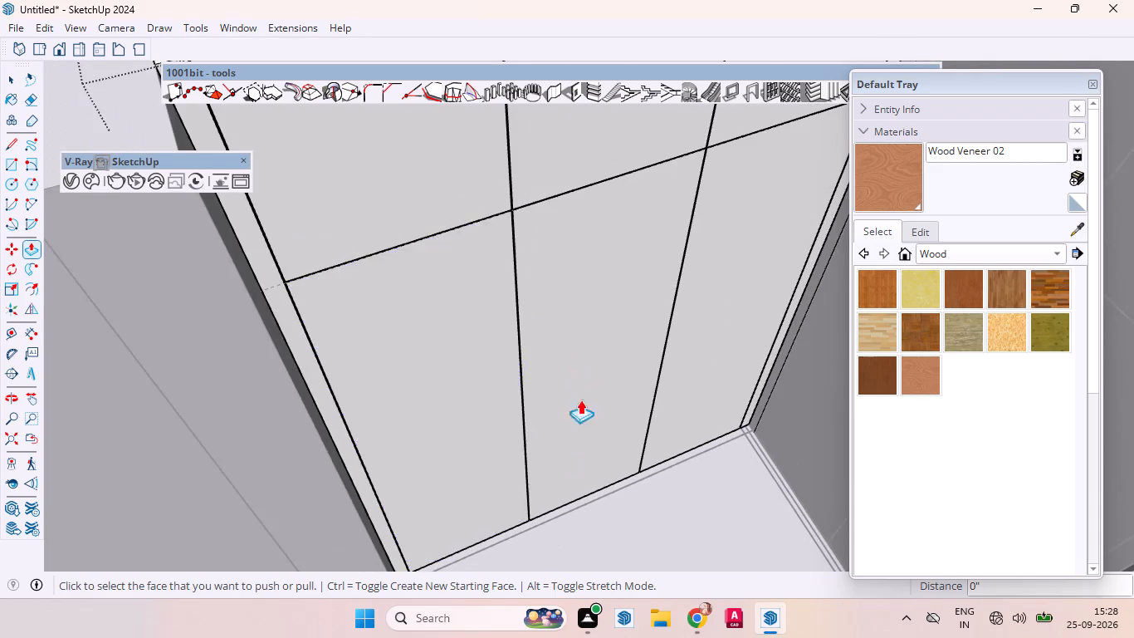
pyautogui.scroll(11, 568, 458)
pyautogui.scroll(-7, 366, 416)
pyautogui.scroll(1, 716, 378)
pyautogui.scroll(-2, 716, 378)
pyautogui.scroll(3, 716, 380)
pyautogui.scroll(-3, 491, 410)
pyautogui.scroll(1, 491, 411)
pyautogui.scroll(-3, 491, 412)
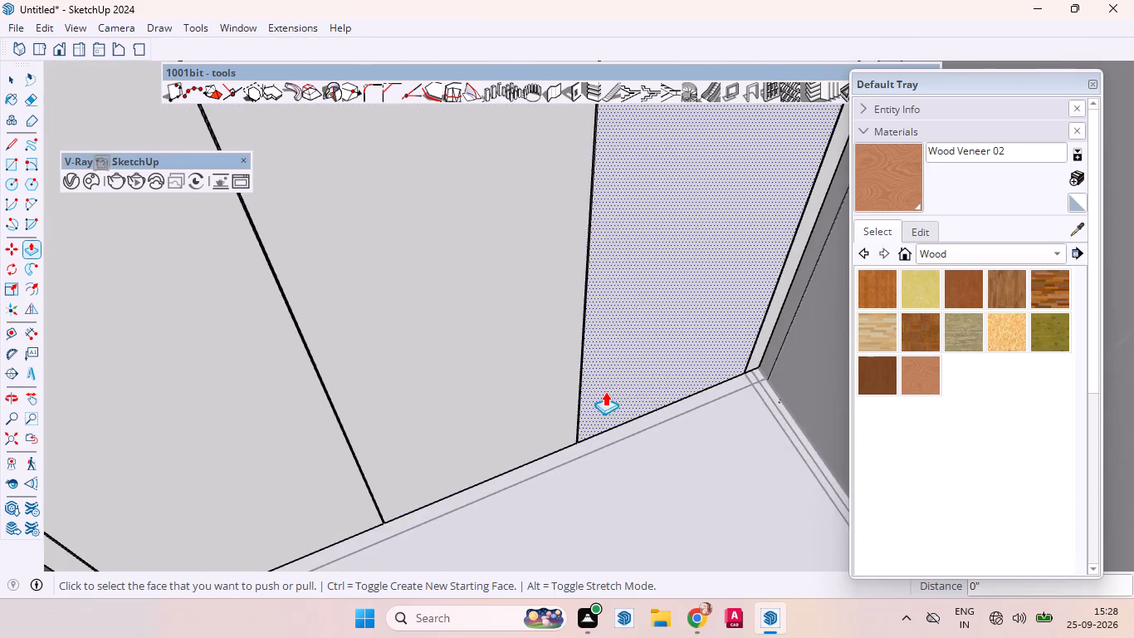
pyautogui.scroll(-4, 658, 380)
pyautogui.scroll(-5, 557, 371)
pyautogui.scroll(2, 565, 389)
pyautogui.scroll(-5, 565, 391)
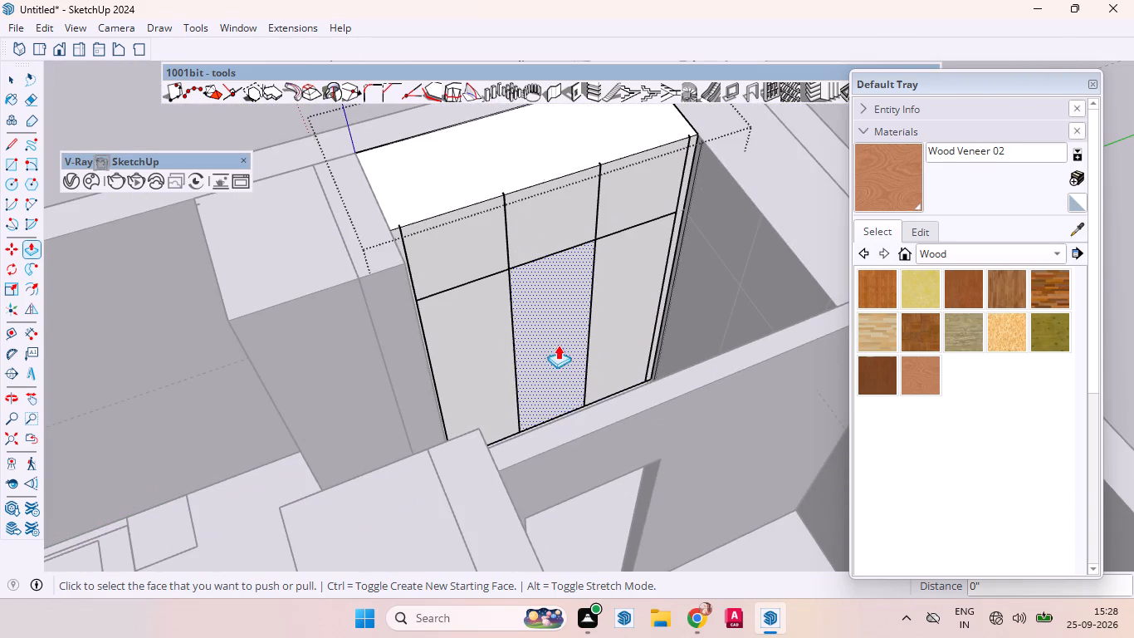
pyautogui.press('space')
pyautogui.scroll(4, 467, 225)
pyautogui.scroll(-4, 555, 263)
pyautogui.moveTo(437, 302); pyautogui.dragTo(554, 344, button='middle')
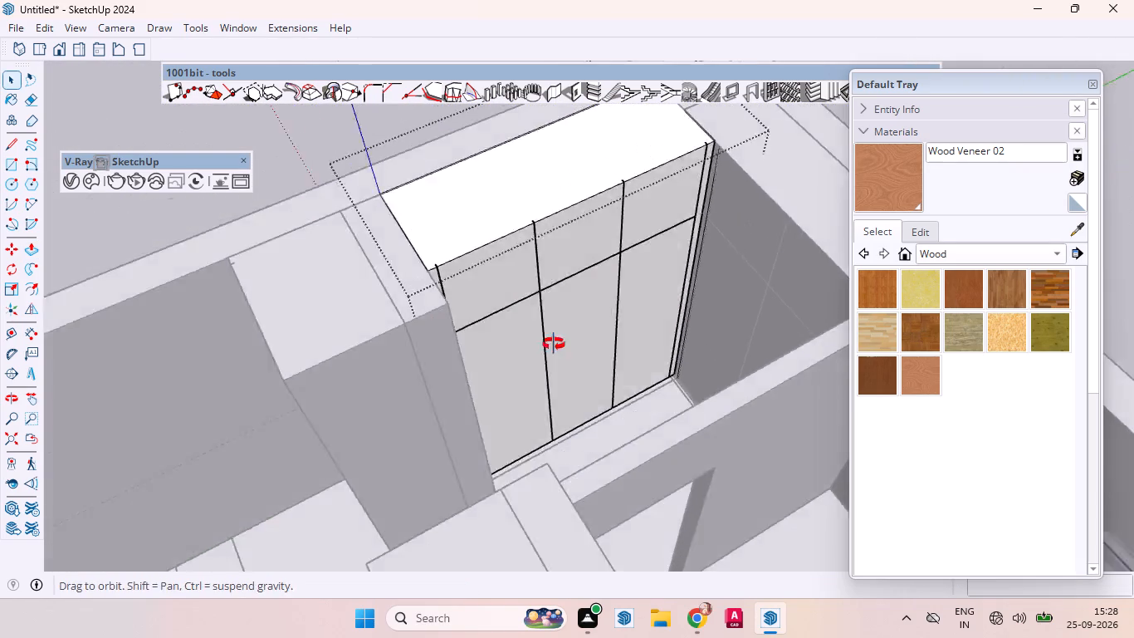
pyautogui.moveTo(554, 344); pyautogui.dragTo(564, 345, button='middle')
pyautogui.scroll(-5, 423, 283)
pyautogui.click(91, 293)
# Open the adjacent four-door wardrobe for editing and push its central vertical gap strips and both horizontal gap strips 18 mm inward.
pyautogui.scroll(5, 817, 217)
pyautogui.scroll(4, 439, 326)
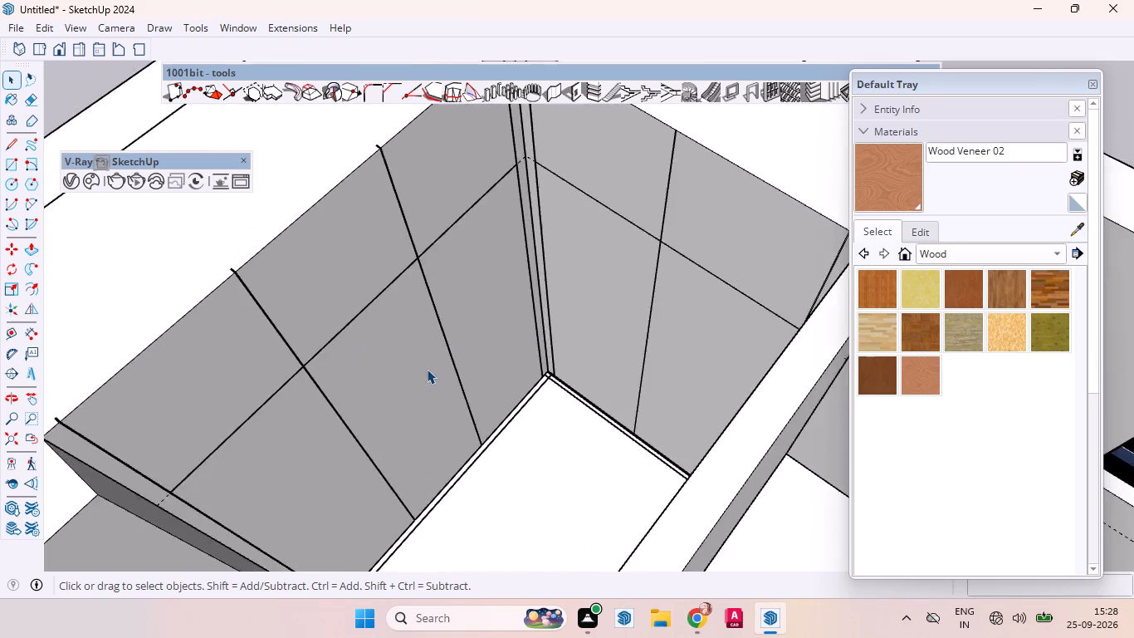
pyautogui.moveTo(427, 371); pyautogui.dragTo(765, 313, button='middle')
pyautogui.scroll(-11, 100, 429)
pyautogui.scroll(5, 398, 263)
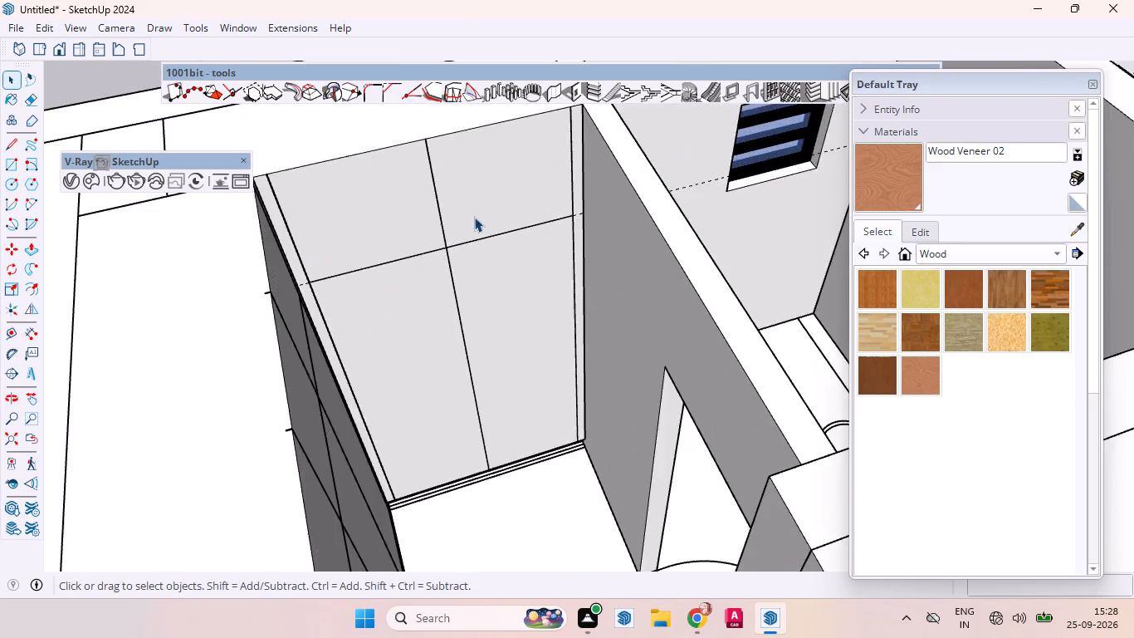
pyautogui.scroll(5, 474, 217)
pyautogui.scroll(-1, 472, 223)
pyautogui.scroll(8, 394, 270)
pyautogui.scroll(-2, 397, 272)
pyautogui.scroll(8, 397, 272)
pyautogui.scroll(-1, 466, 260)
pyautogui.scroll(12, 455, 257)
pyautogui.scroll(-1, 417, 258)
pyautogui.scroll(3, 417, 258)
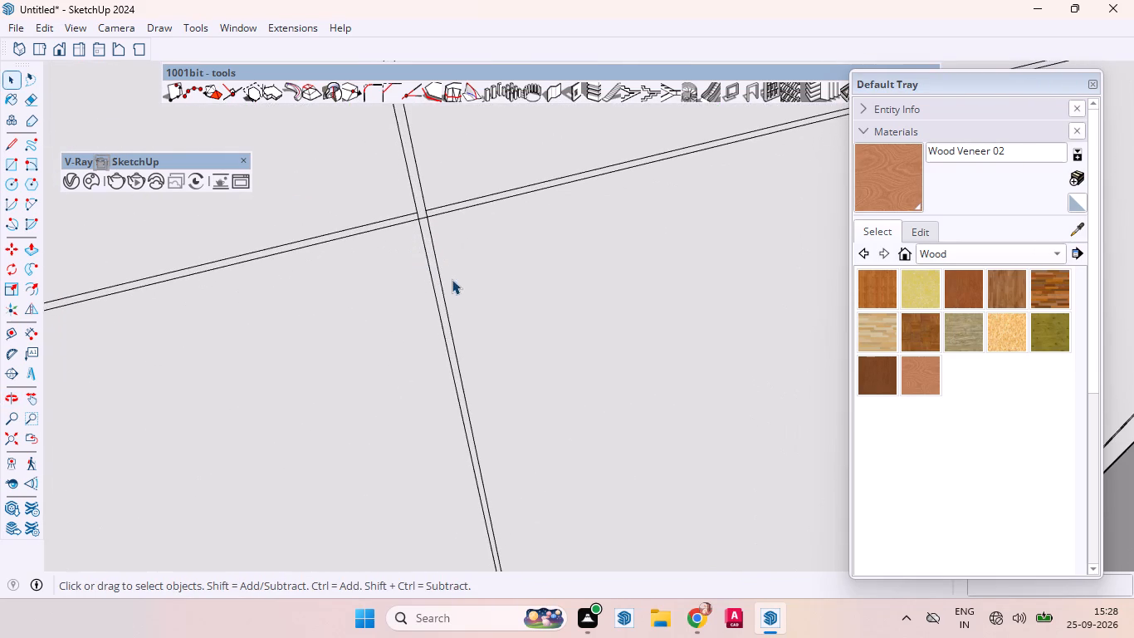
pyautogui.tripleClick(371, 352)
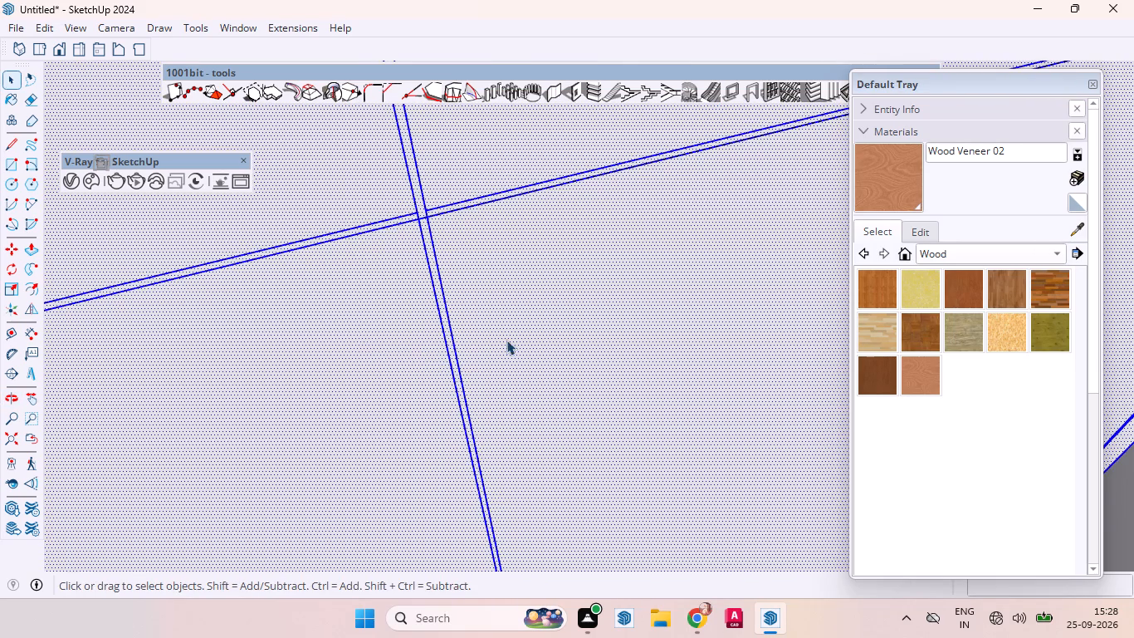
pyautogui.press('p')
pyautogui.scroll(1, 390, 170)
pyautogui.scroll(-4, 390, 170)
pyautogui.scroll(2, 390, 170)
pyautogui.scroll(-2, 390, 170)
pyautogui.scroll(9, 390, 170)
pyautogui.scroll(-1, 418, 204)
pyautogui.scroll(8, 418, 204)
pyautogui.doubleClick(442, 191)
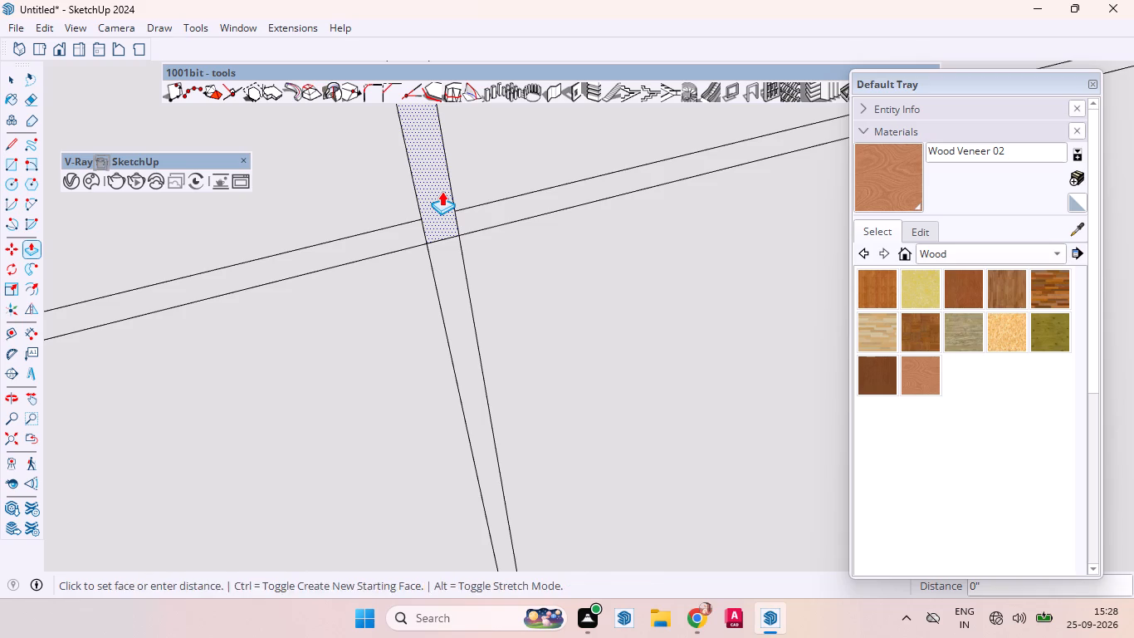
pyautogui.doubleClick(479, 212)
pyautogui.doubleClick(438, 258)
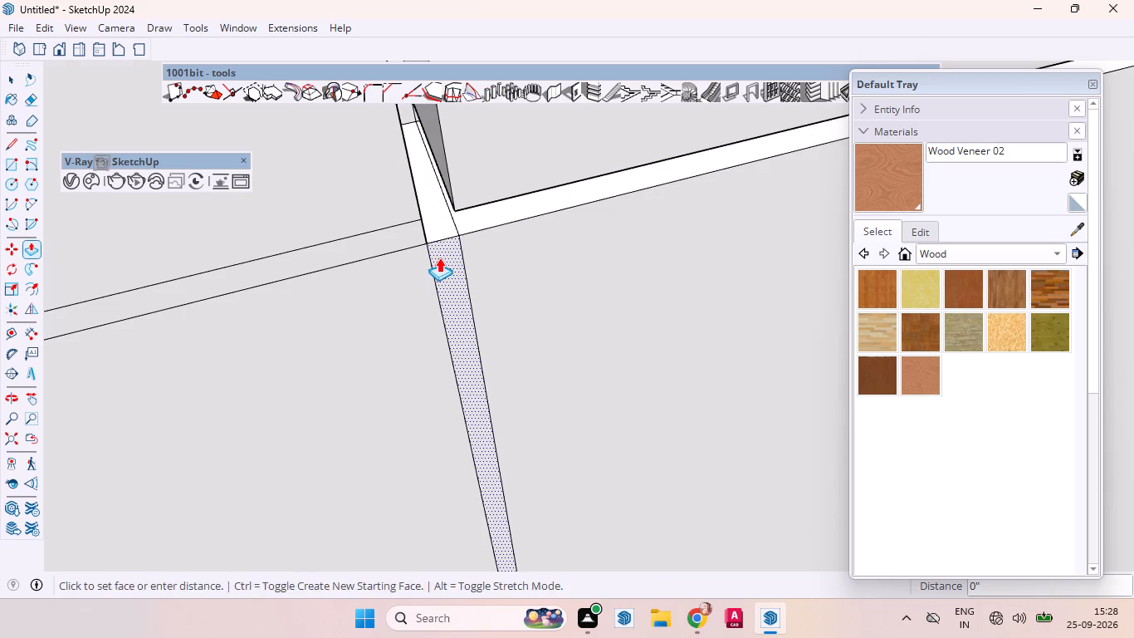
pyautogui.doubleClick(411, 233)
# Push the upper and lower strips of the four-door wardrobe's margin gap at the wall end 18 mm inward.
pyautogui.scroll(-16, 495, 229)
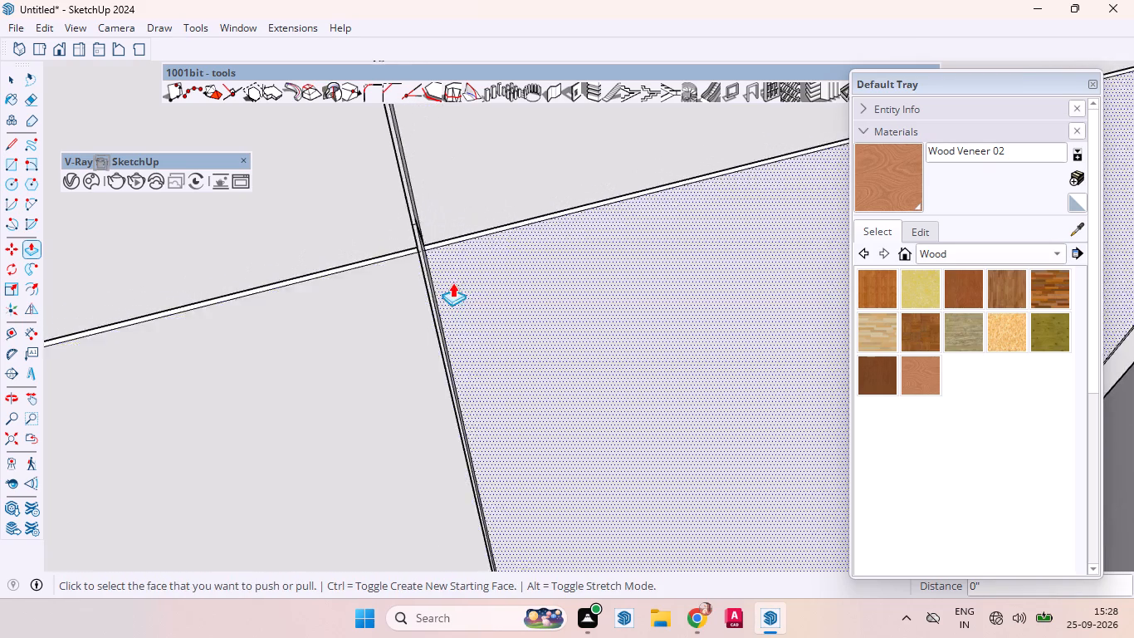
pyautogui.scroll(-15, 452, 282)
pyautogui.scroll(2, 470, 384)
pyautogui.scroll(-5, 470, 384)
pyautogui.scroll(1, 472, 385)
pyautogui.scroll(-2, 472, 386)
pyautogui.scroll(1, 685, 289)
pyautogui.scroll(-5, 728, 284)
pyautogui.scroll(2, 745, 279)
pyautogui.scroll(-1, 770, 269)
pyautogui.scroll(11, 770, 267)
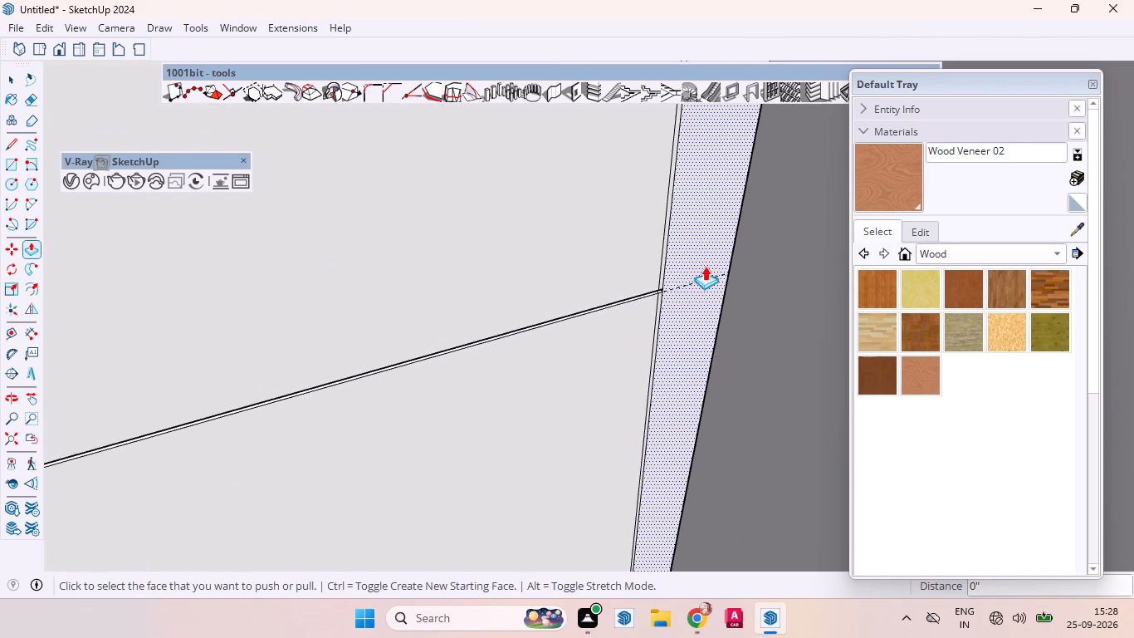
pyautogui.scroll(4, 705, 266)
pyautogui.scroll(-4, 672, 287)
pyautogui.scroll(5, 672, 287)
pyautogui.scroll(-1, 672, 287)
pyautogui.scroll(5, 672, 287)
pyautogui.scroll(-1, 643, 282)
pyautogui.scroll(3, 643, 282)
pyautogui.scroll(-1, 643, 282)
pyautogui.scroll(1, 643, 282)
pyautogui.scroll(-1, 643, 278)
pyautogui.scroll(1, 657, 278)
pyautogui.scroll(-1, 657, 278)
pyautogui.scroll(12, 657, 278)
pyautogui.scroll(-2, 667, 301)
pyautogui.scroll(1, 667, 301)
pyautogui.scroll(-1, 667, 301)
pyautogui.scroll(4, 667, 301)
pyautogui.scroll(-1, 671, 297)
pyautogui.scroll(3, 671, 297)
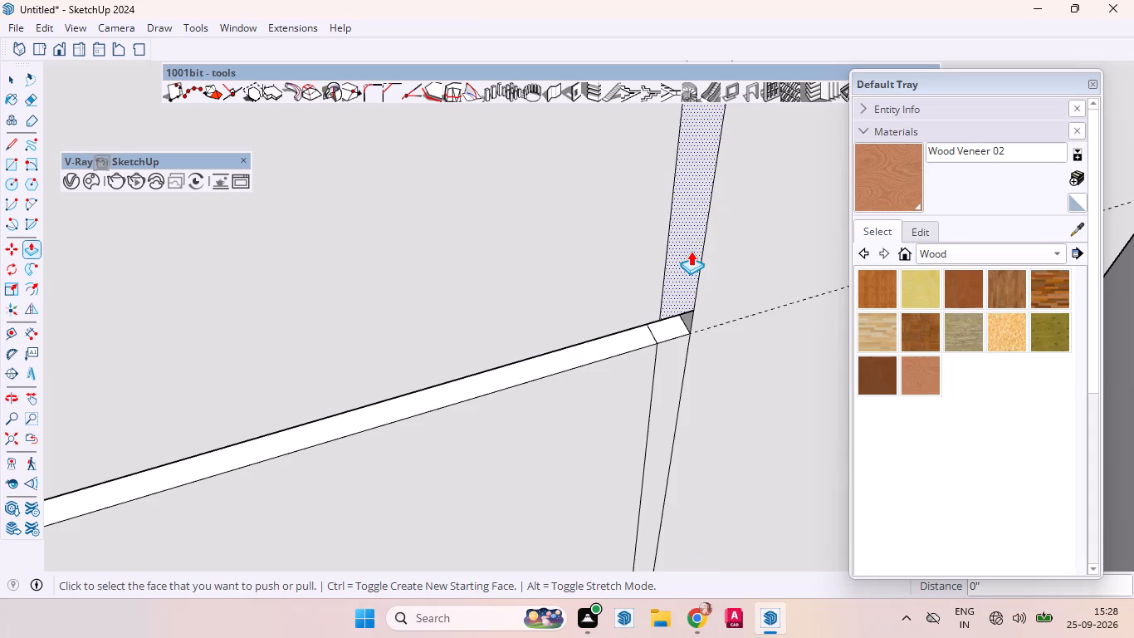
pyautogui.doubleClick(691, 251)
pyautogui.doubleClick(676, 276)
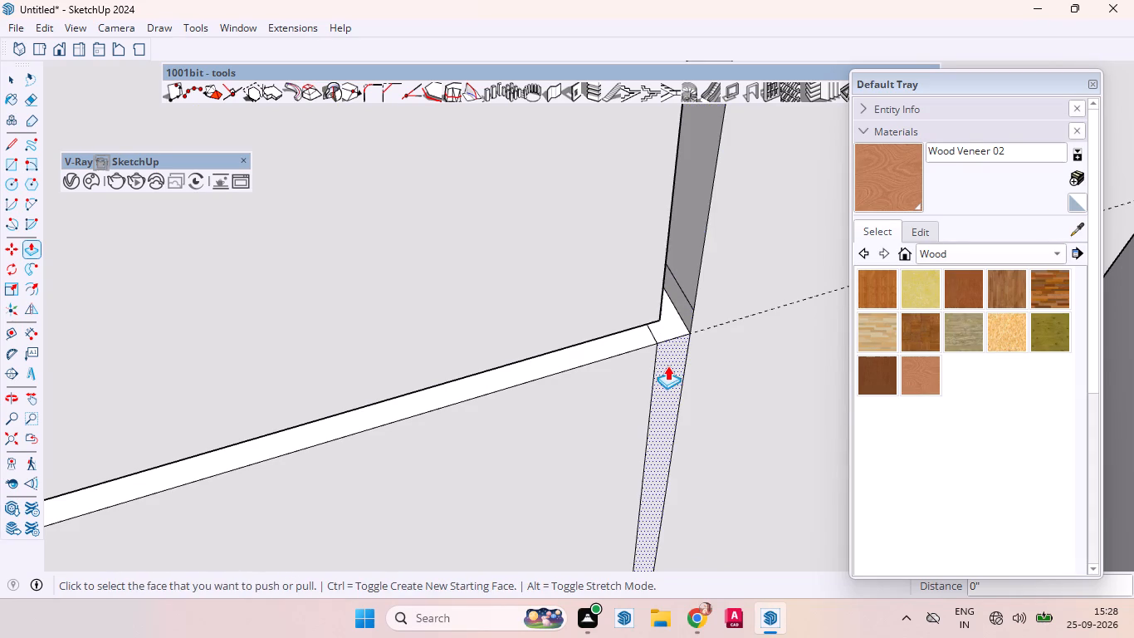
pyautogui.doubleClick(667, 366)
# Push the upper and lower margin gap strips beside the side wardrobe 18 mm inward on the four-door wardrobe.
pyautogui.scroll(-1, 704, 234)
pyautogui.scroll(1, 704, 234)
pyautogui.scroll(-20, 704, 234)
pyautogui.scroll(-3, 704, 234)
pyautogui.scroll(4, 542, 330)
pyautogui.scroll(-1, 560, 328)
pyautogui.scroll(1, 565, 327)
pyautogui.scroll(-4, 599, 322)
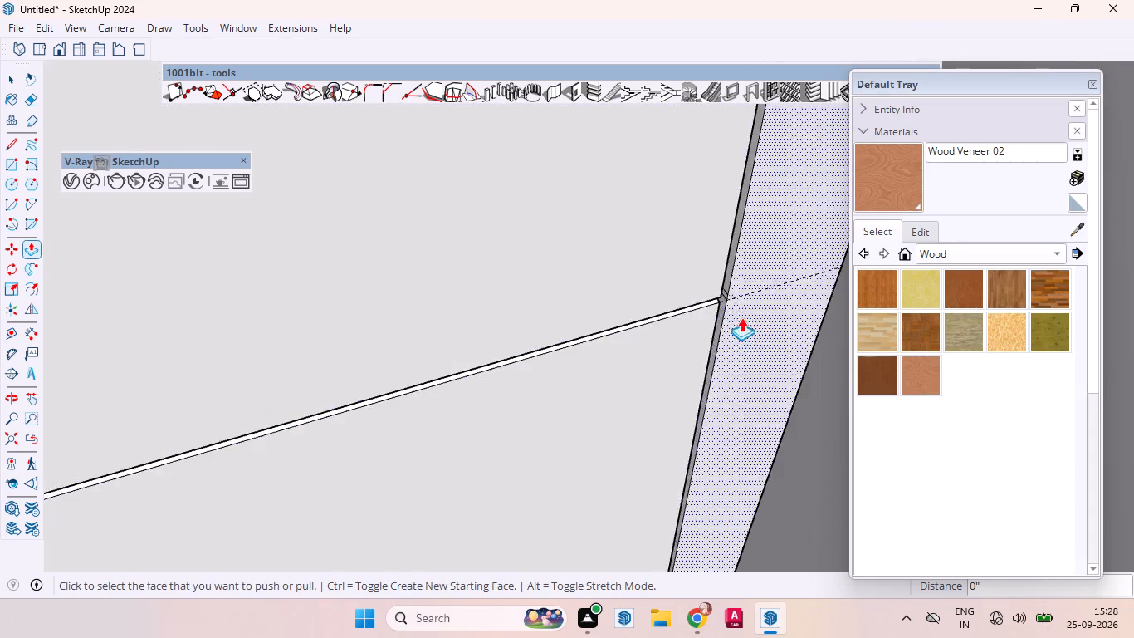
pyautogui.scroll(-2, 741, 317)
pyautogui.scroll(1, 747, 330)
pyautogui.scroll(-18, 748, 330)
pyautogui.scroll(-3, 385, 316)
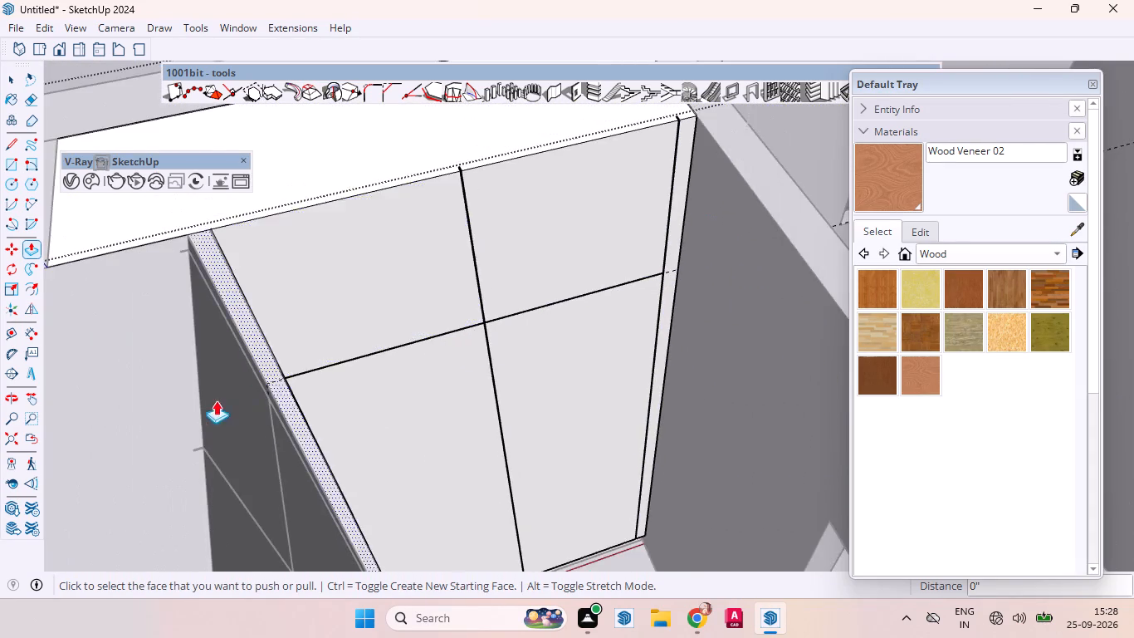
pyautogui.scroll(20, 215, 400)
pyautogui.scroll(9, 215, 400)
pyautogui.scroll(-2, 267, 384)
pyautogui.scroll(1, 268, 385)
pyautogui.scroll(-2, 268, 385)
pyautogui.scroll(7, 268, 385)
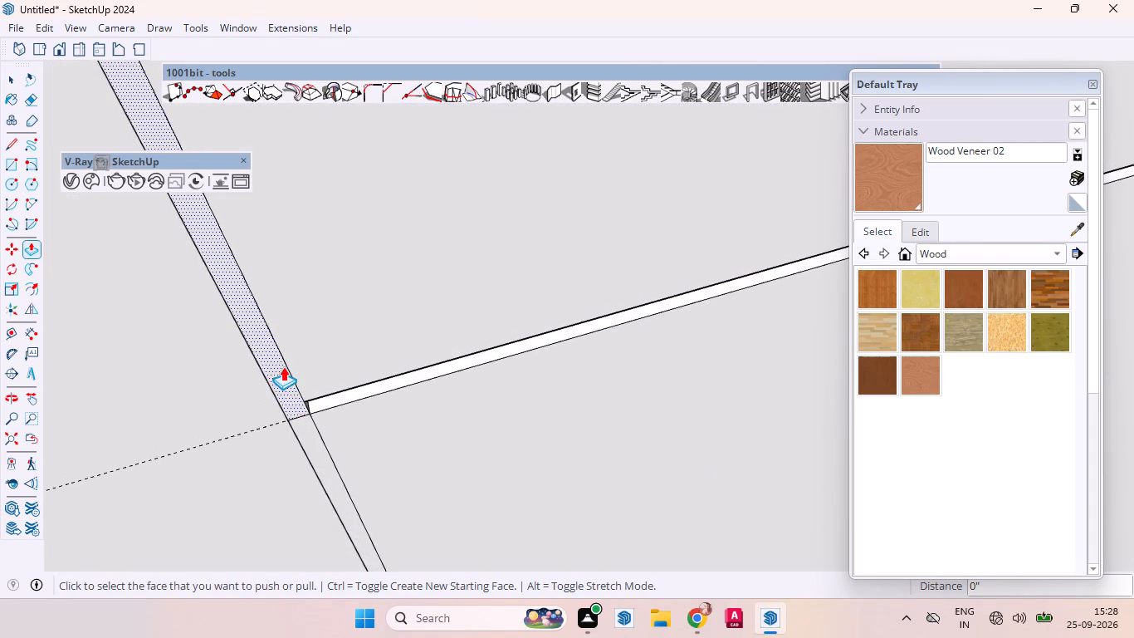
pyautogui.doubleClick(283, 366)
pyautogui.doubleClick(304, 430)
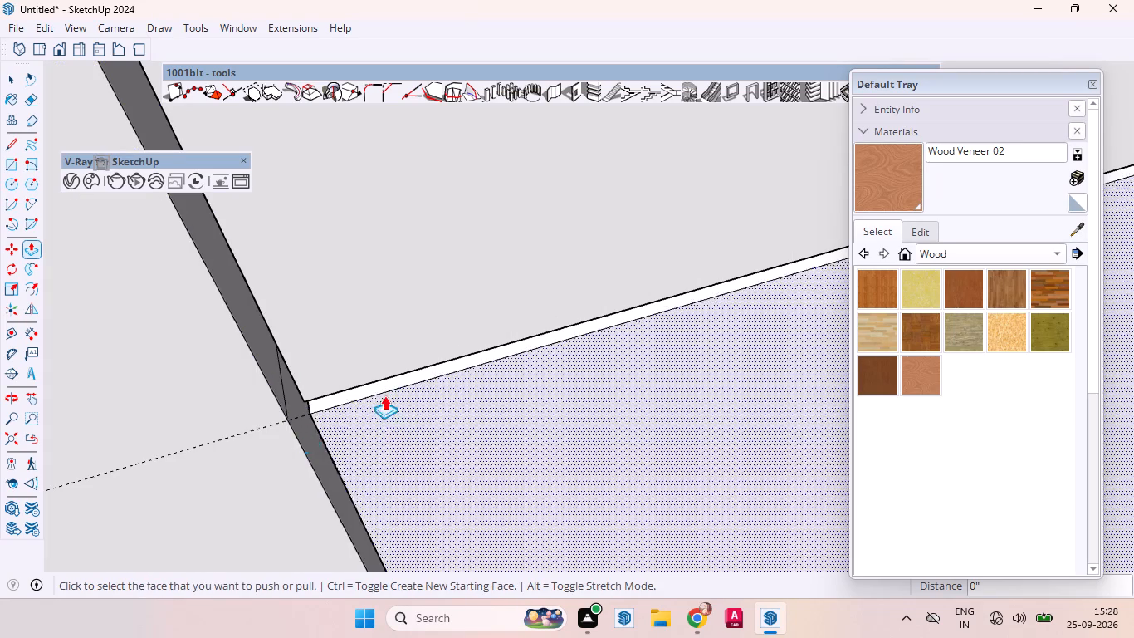
# Delete the leftover dashed guide lines extending beyond the four-door wardrobe.
pyautogui.scroll(-15, 459, 351)
pyautogui.scroll(1, 308, 243)
pyautogui.scroll(-20, 310, 243)
pyautogui.scroll(-5, 310, 243)
pyautogui.scroll(1, 415, 369)
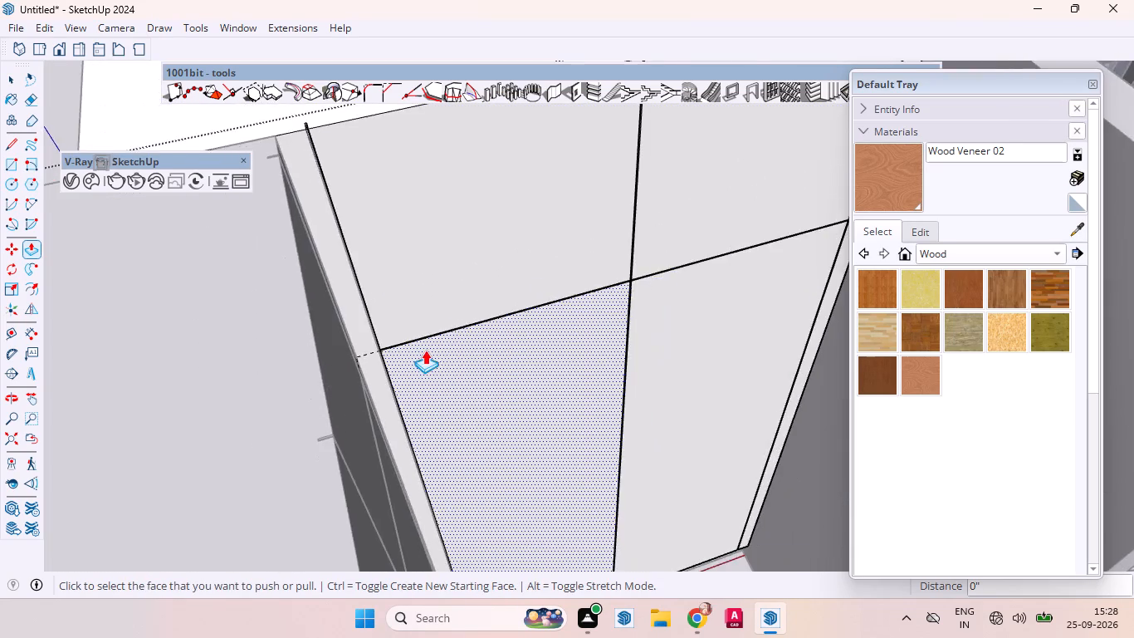
pyautogui.scroll(-6, 425, 350)
pyautogui.scroll(2, 426, 349)
pyautogui.scroll(-12, 427, 349)
pyautogui.press('space')
pyautogui.click(194, 490)
pyautogui.moveTo(245, 435); pyautogui.dragTo(100, 298)
pyautogui.press('Delete')
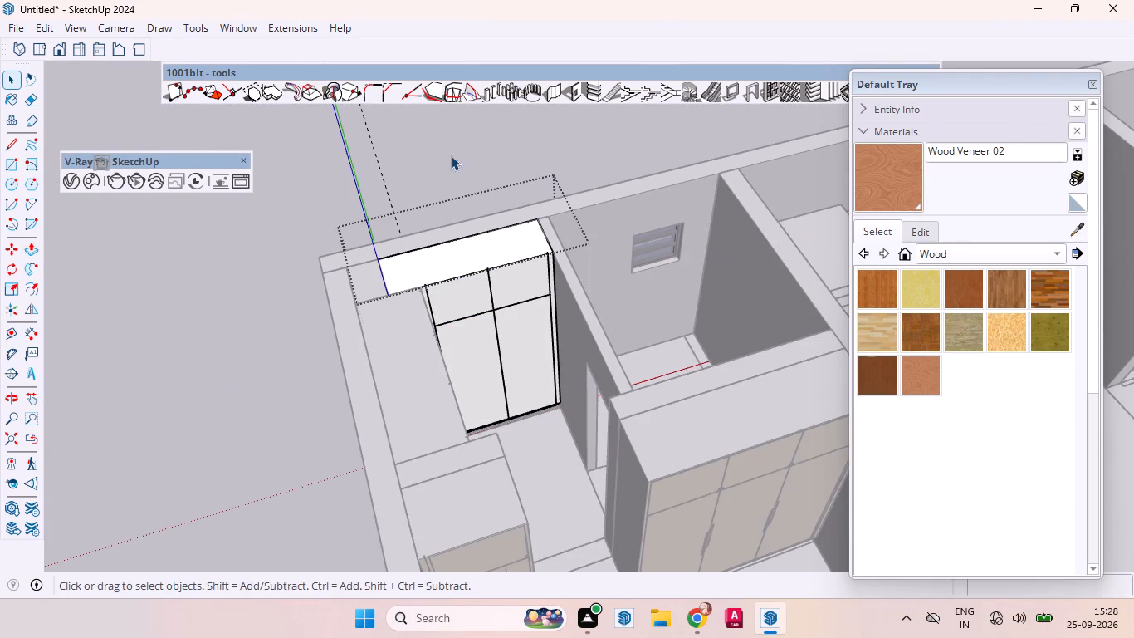
pyautogui.moveTo(451, 155); pyautogui.dragTo(9, 85)
pyautogui.press('Delete')
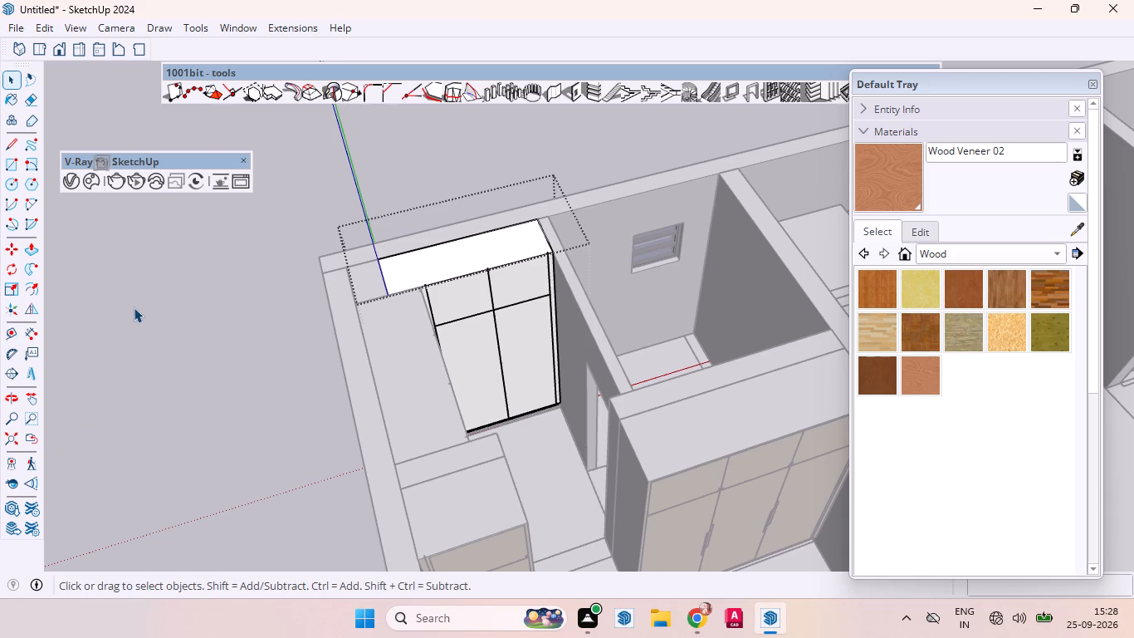
# Sample the cream material from the three-door wardrobe's fronts and paint both the four-door wardrobe and the adjoining side wardrobe with it.
pyautogui.click(127, 307)
pyautogui.scroll(2, 467, 300)
pyautogui.moveTo(490, 362); pyautogui.dragTo(275, 396, button='middle')
pyautogui.scroll(5, 387, 297)
pyautogui.moveTo(433, 297); pyautogui.dragTo(292, 408, button='middle')
pyautogui.scroll(1, 291, 400)
pyautogui.scroll(-5, 557, 196)
pyautogui.scroll(-6, 633, 180)
pyautogui.scroll(4, 438, 347)
pyautogui.moveTo(408, 404); pyautogui.dragTo(652, 161, button='middle')
pyautogui.scroll(2, 473, 405)
pyautogui.scroll(-7, 537, 380)
pyautogui.scroll(2, 489, 417)
pyautogui.scroll(-4, 489, 417)
pyautogui.scroll(6, 570, 349)
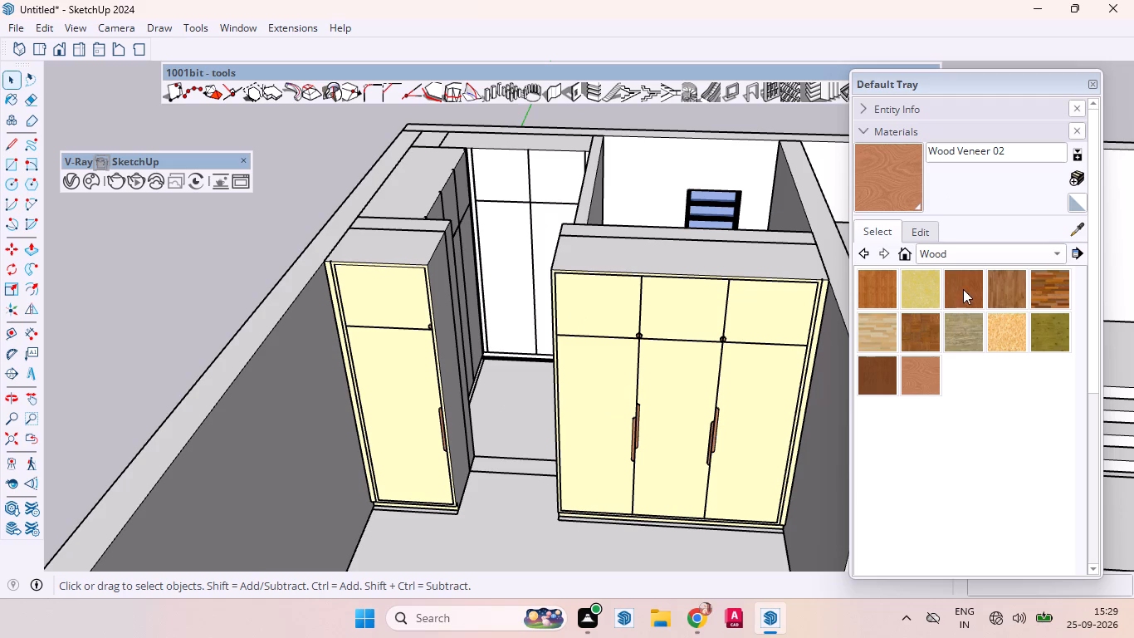
pyautogui.click(1080, 224)
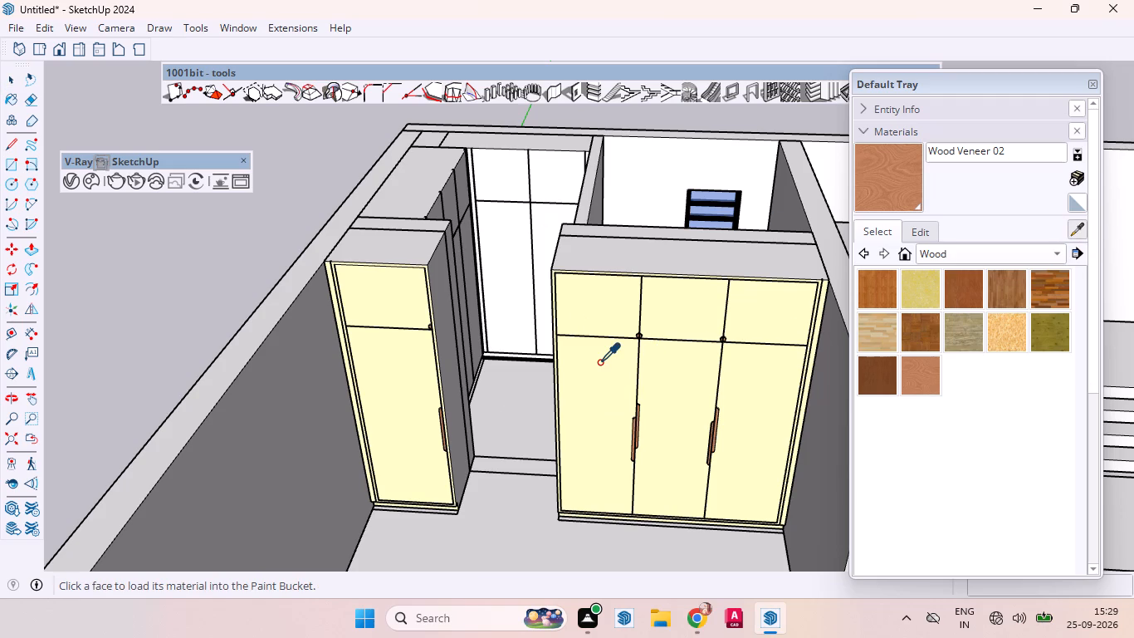
pyautogui.click(599, 362)
pyautogui.scroll(12, 539, 188)
pyautogui.moveTo(496, 254); pyautogui.dragTo(514, 255)
pyautogui.click(286, 317)
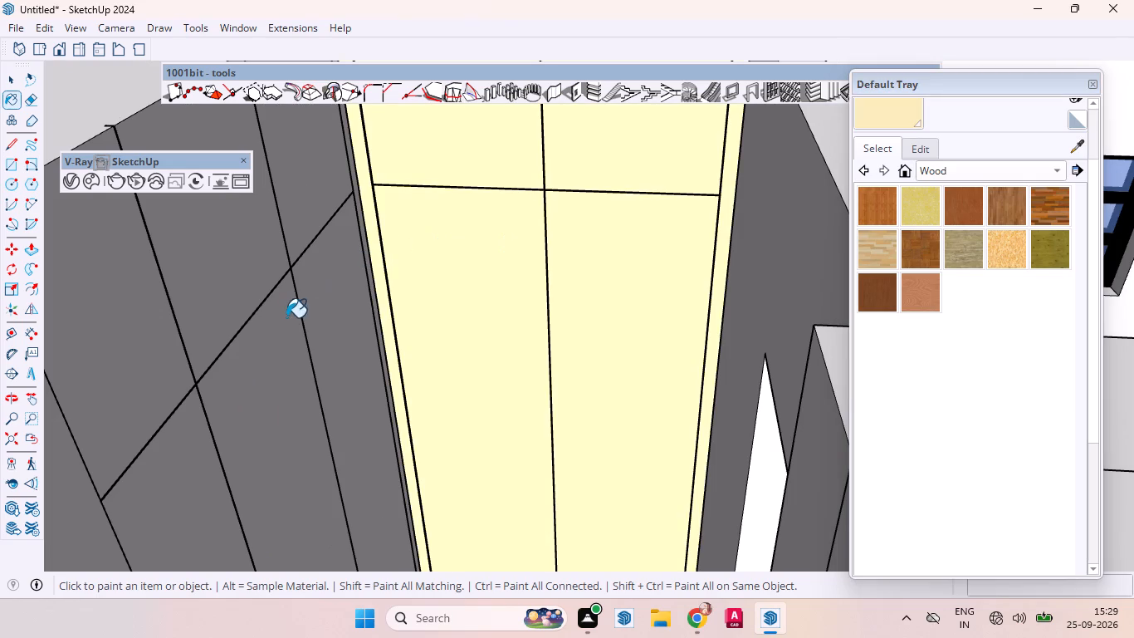
pyautogui.scroll(-12, 478, 205)
pyautogui.scroll(1, 521, 297)
pyautogui.press('space')
pyautogui.click(95, 312)
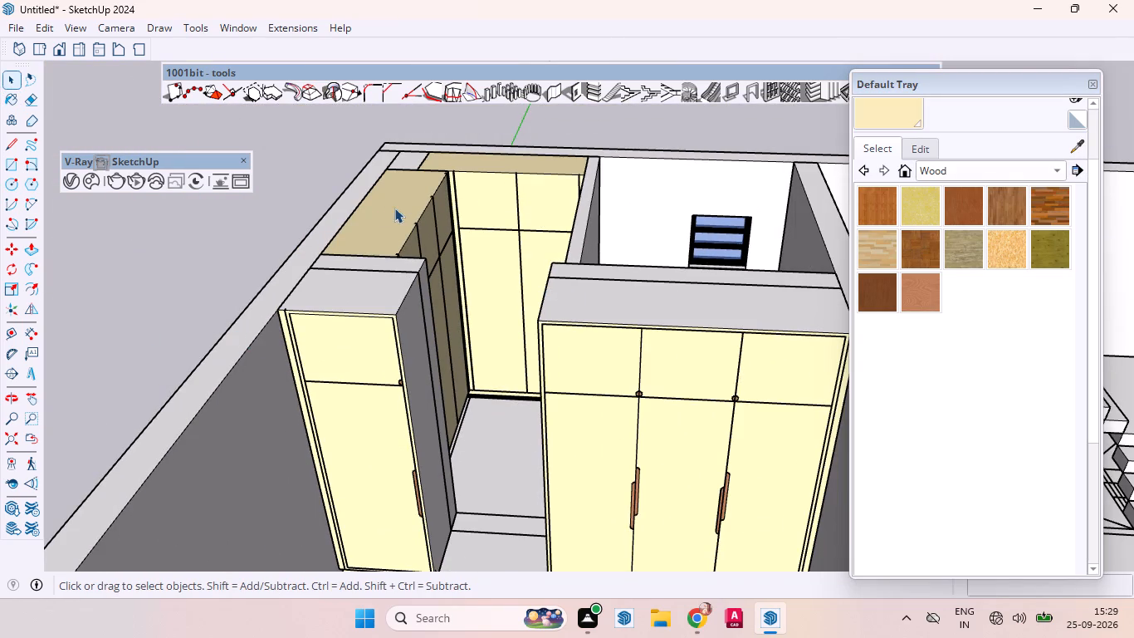
# Choose white from the Colors collection and paint the top face inside the side wardrobe with it.
pyautogui.click(1058, 164)
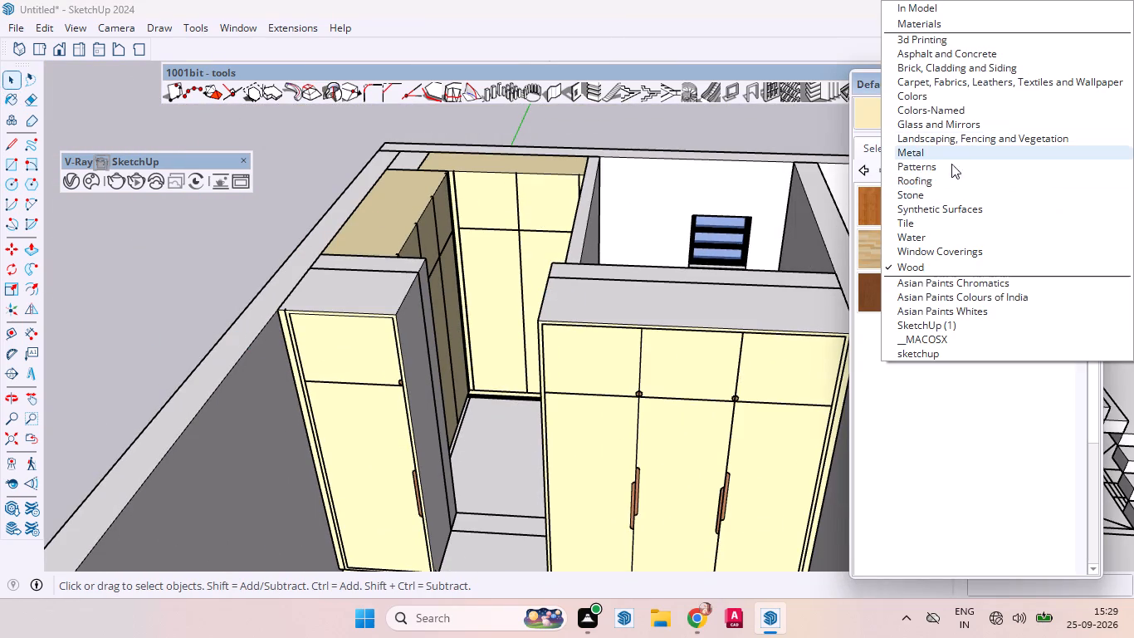
pyautogui.click(927, 100)
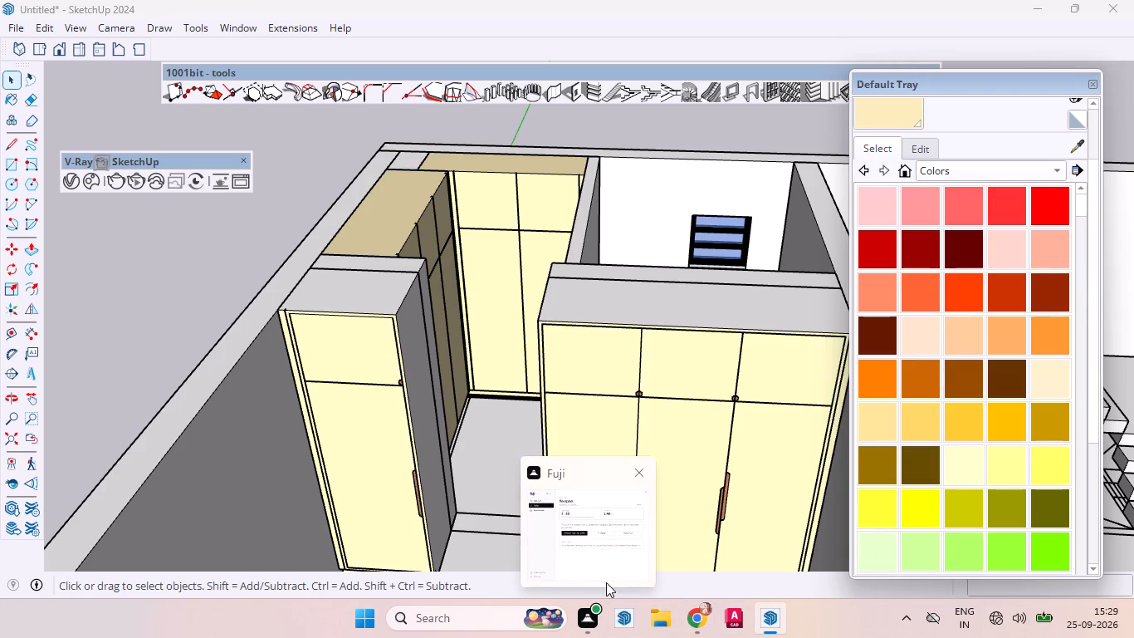
pyautogui.scroll(-10, 982, 421)
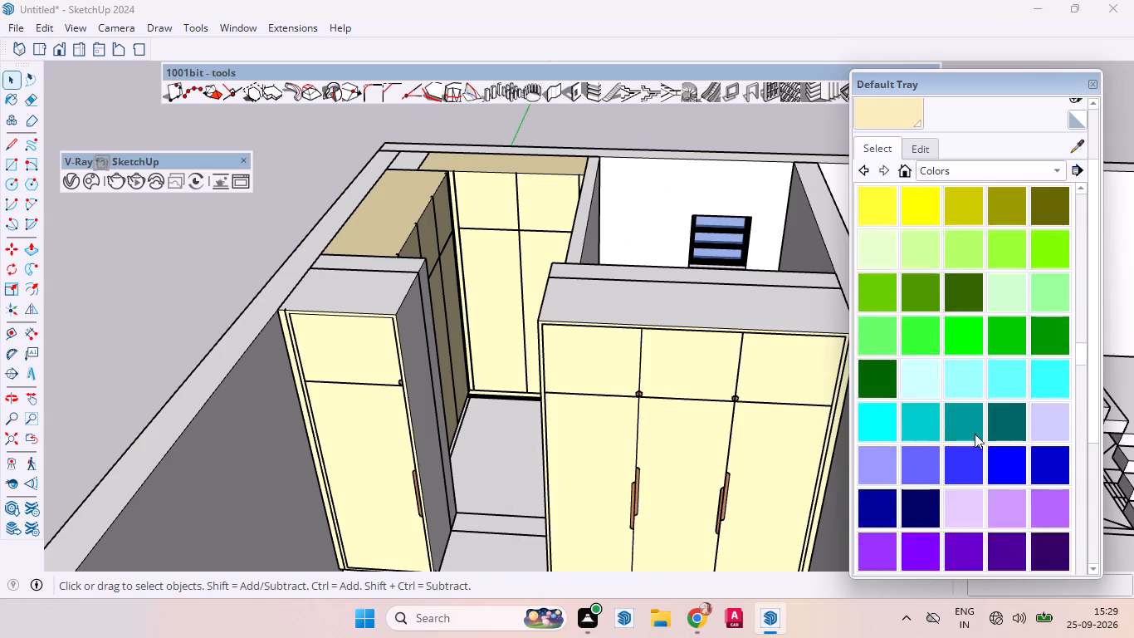
pyautogui.scroll(-10, 975, 434)
pyautogui.click(926, 197)
pyautogui.scroll(-5, 560, 340)
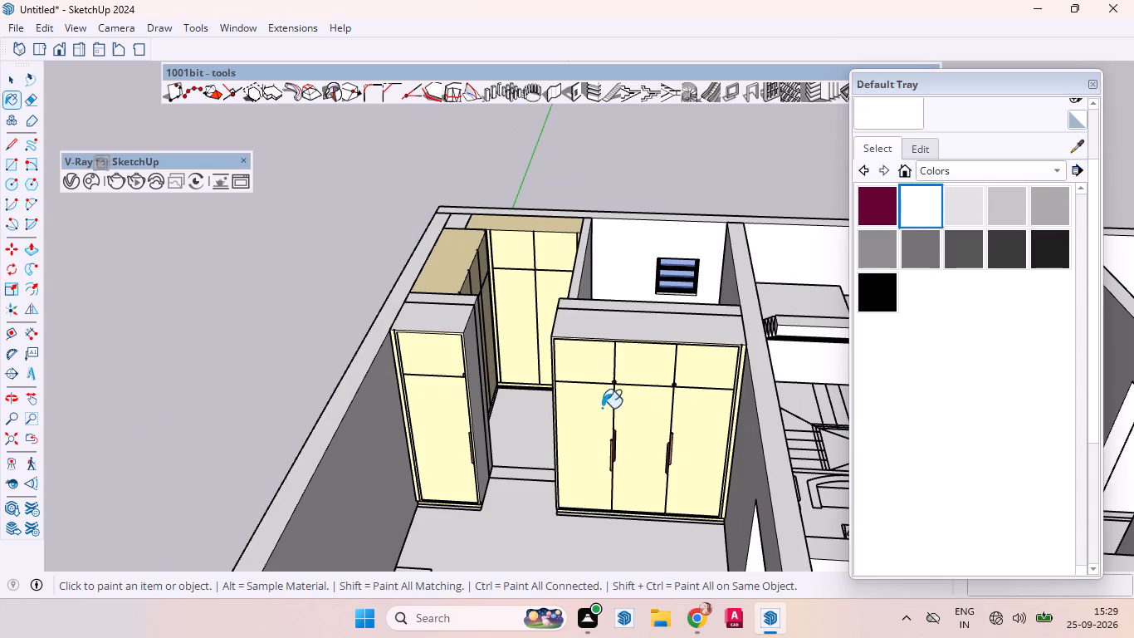
pyautogui.press('space')
pyautogui.scroll(10, 461, 223)
pyautogui.click(451, 297)
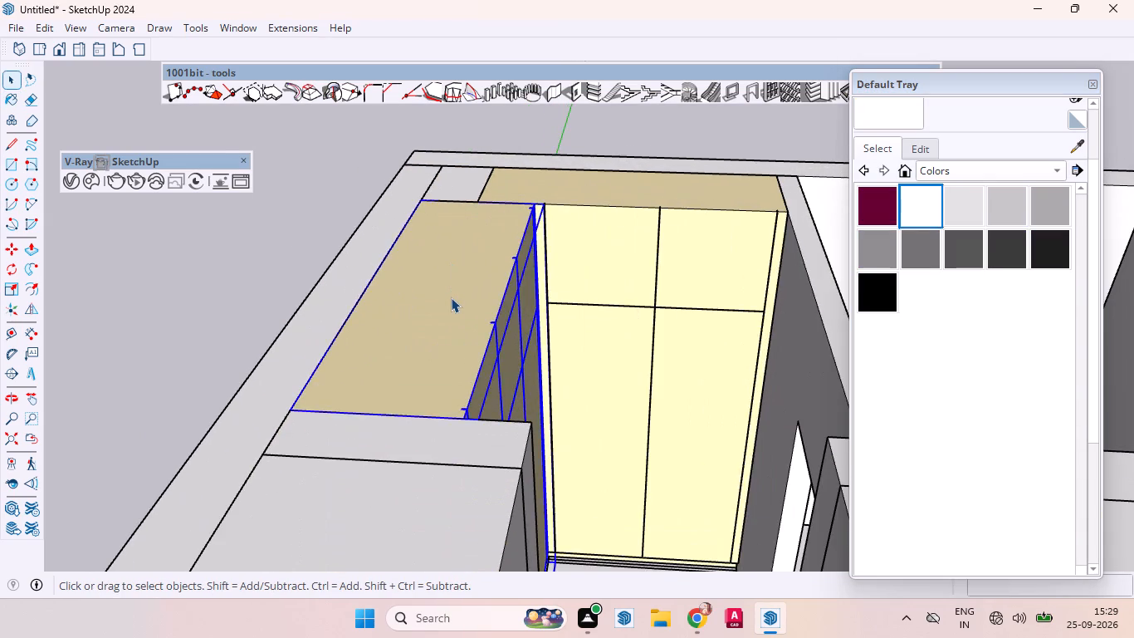
pyautogui.doubleClick(451, 297)
pyautogui.click(435, 312)
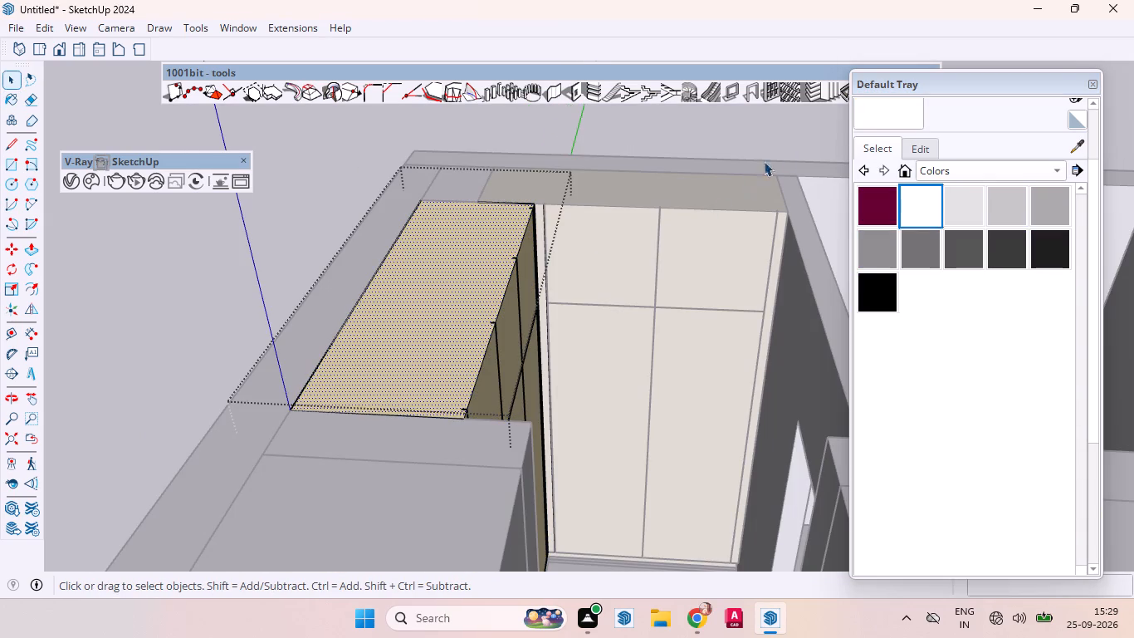
pyautogui.click(901, 114)
pyautogui.click(442, 271)
pyautogui.scroll(2, 458, 193)
pyautogui.scroll(-6, 458, 193)
pyautogui.scroll(2, 458, 193)
pyautogui.press('space')
pyautogui.click(238, 247)
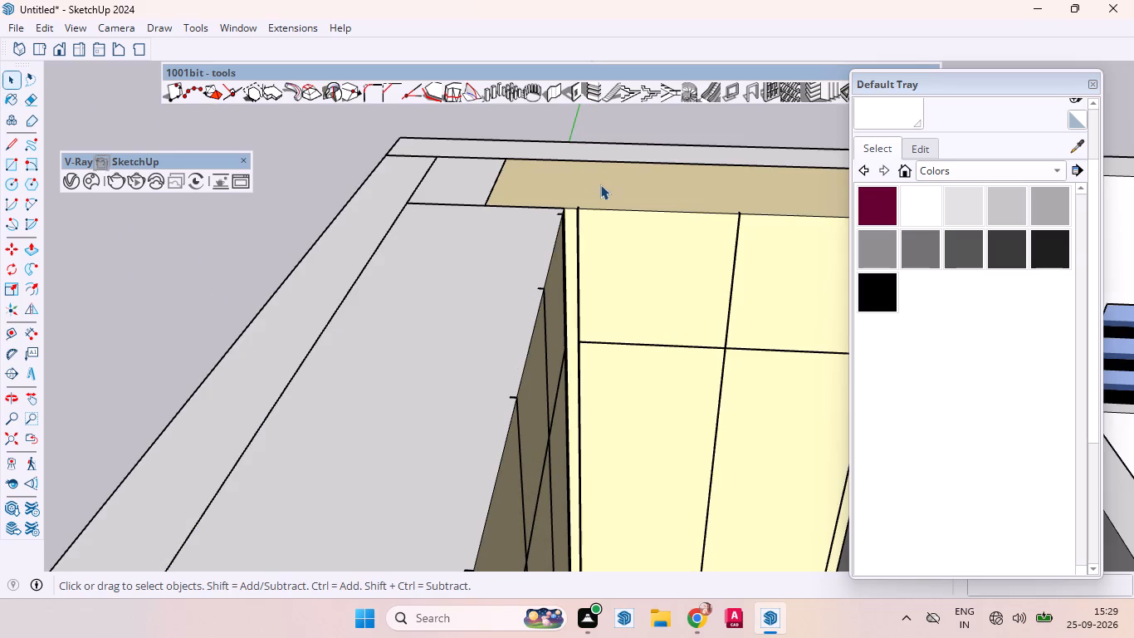
# Open the four-door wardrobe for editing and paint its top face white.
pyautogui.doubleClick(600, 184)
pyautogui.click(613, 196)
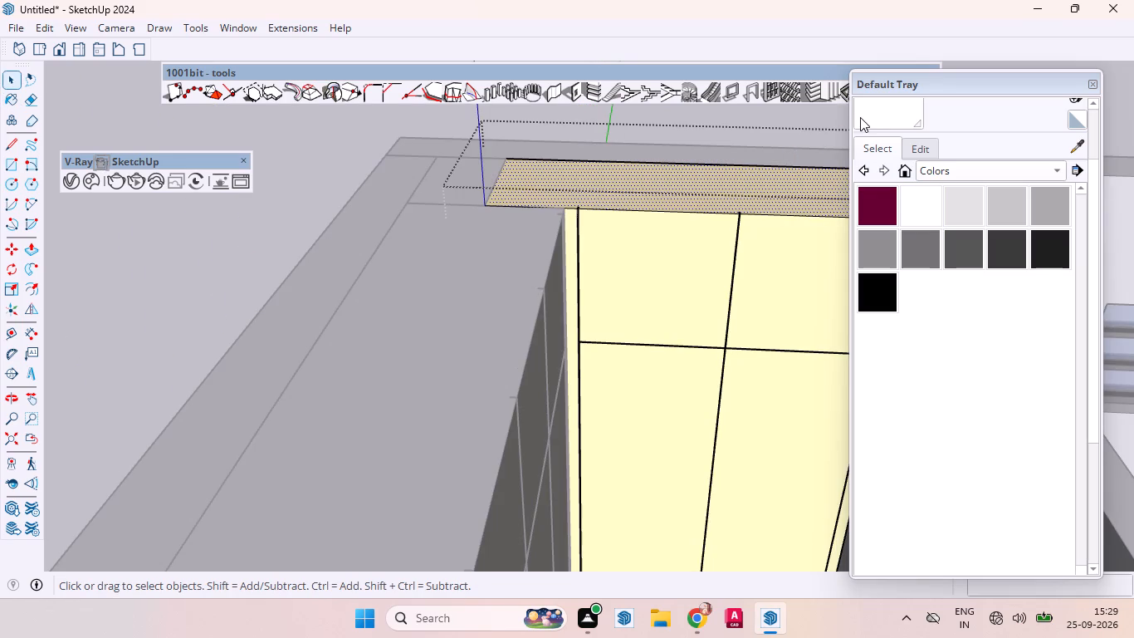
pyautogui.click(874, 117)
pyautogui.click(672, 200)
pyautogui.press('space')
pyautogui.click(190, 238)
# Examine the side wardrobe's painted doors and the recessed gaps where they cross up close.
pyautogui.scroll(-1, 578, 172)
pyautogui.scroll(2, 578, 172)
pyautogui.scroll(-2, 578, 172)
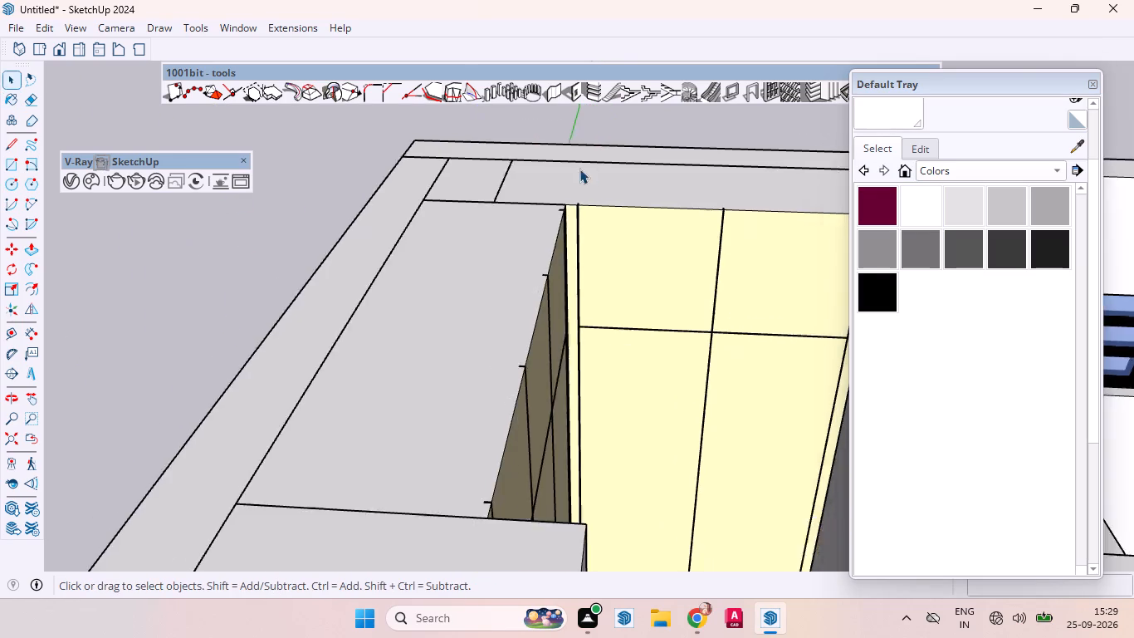
pyautogui.scroll(-11, 579, 169)
pyautogui.moveTo(674, 243); pyautogui.dragTo(398, 270, button='middle')
pyautogui.scroll(4, 579, 272)
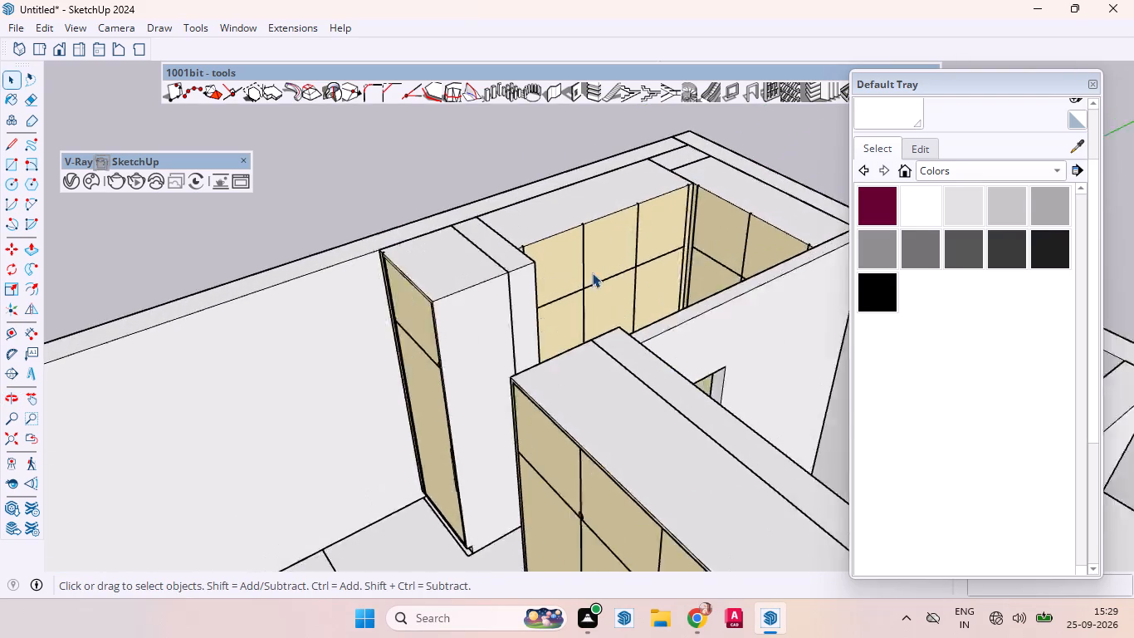
pyautogui.scroll(1, 592, 272)
pyautogui.moveTo(624, 286); pyautogui.dragTo(506, 406, button='middle')
pyautogui.scroll(6, 541, 415)
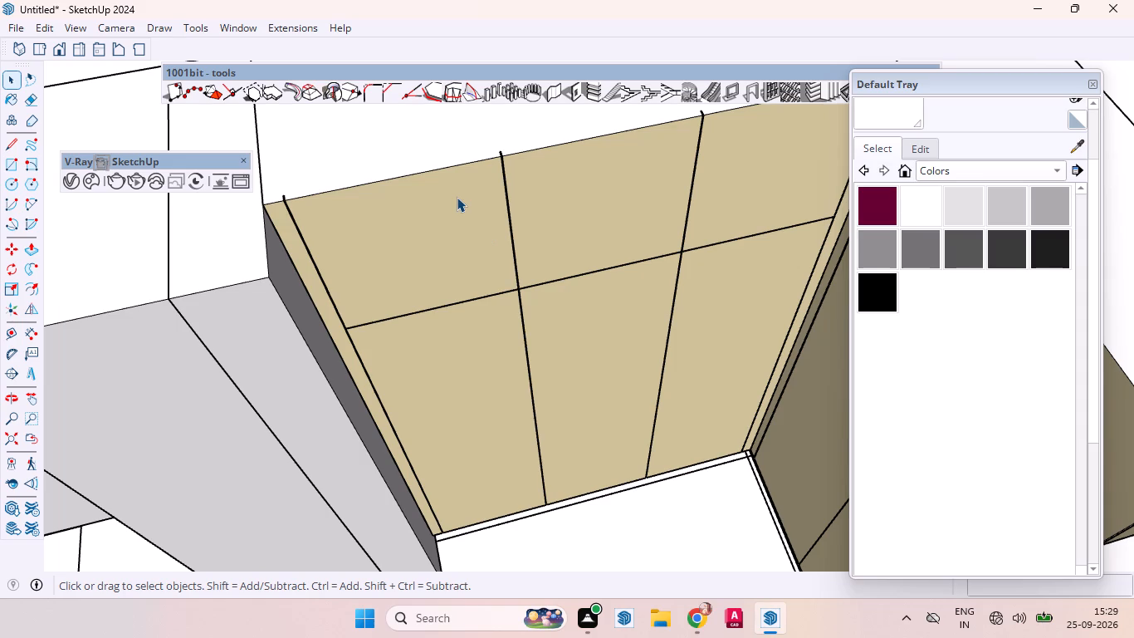
pyautogui.scroll(-3, 528, 251)
pyautogui.scroll(2, 589, 321)
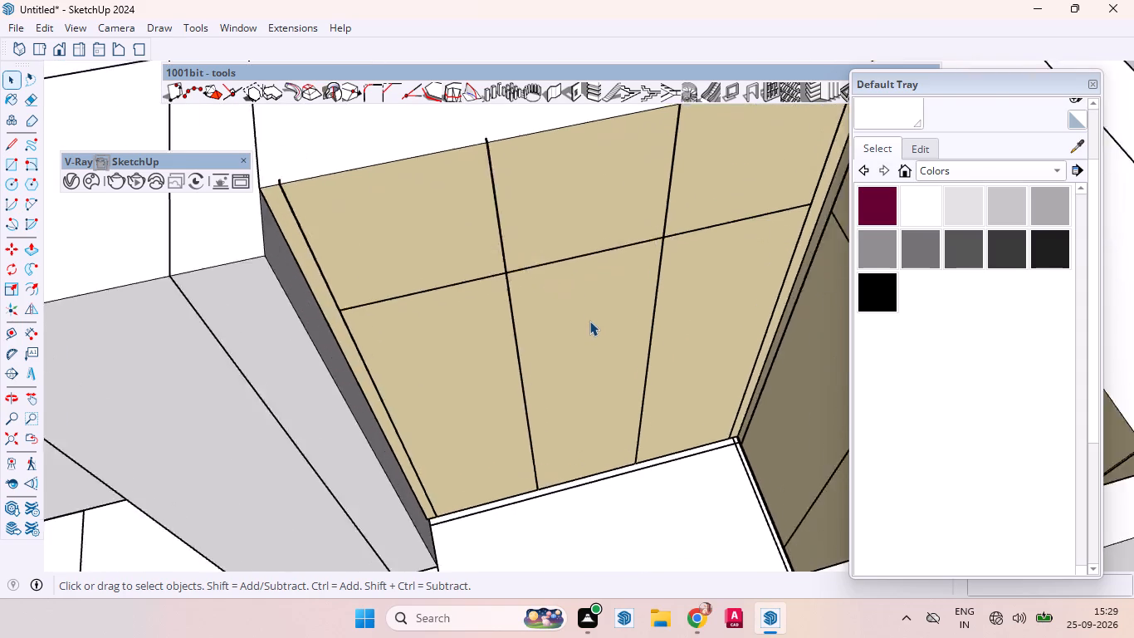
pyautogui.scroll(6, 589, 321)
pyautogui.scroll(-4, 589, 323)
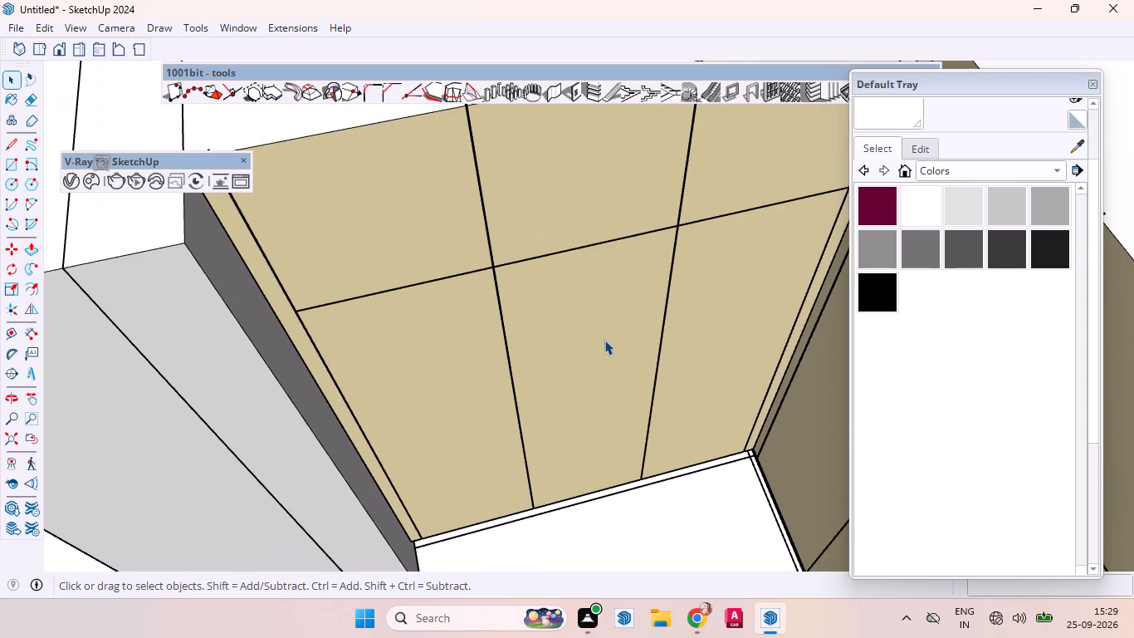
pyautogui.moveTo(512, 313); pyautogui.dragTo(503, 336, button='middle')
pyautogui.scroll(3, 490, 318)
pyautogui.scroll(-2, 490, 318)
pyautogui.scroll(7, 490, 318)
pyautogui.scroll(-1, 490, 320)
pyautogui.scroll(1, 490, 320)
pyautogui.scroll(-1, 490, 320)
pyautogui.scroll(2, 490, 320)
pyautogui.scroll(-1, 489, 320)
pyautogui.scroll(14, 489, 320)
pyautogui.scroll(-4, 462, 312)
pyautogui.scroll(1, 462, 312)
pyautogui.scroll(-1, 462, 312)
pyautogui.scroll(5, 462, 312)
pyautogui.scroll(-1, 457, 312)
pyautogui.scroll(7, 457, 312)
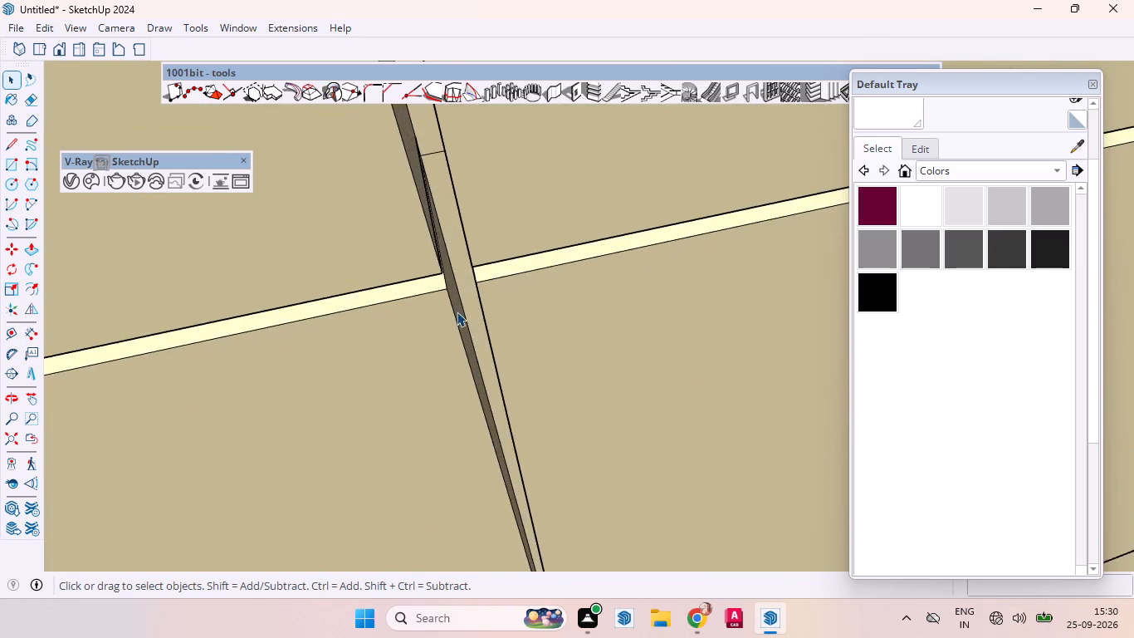
pyautogui.scroll(13, 457, 312)
pyautogui.moveTo(426, 292); pyautogui.dragTo(487, 135, button='middle')
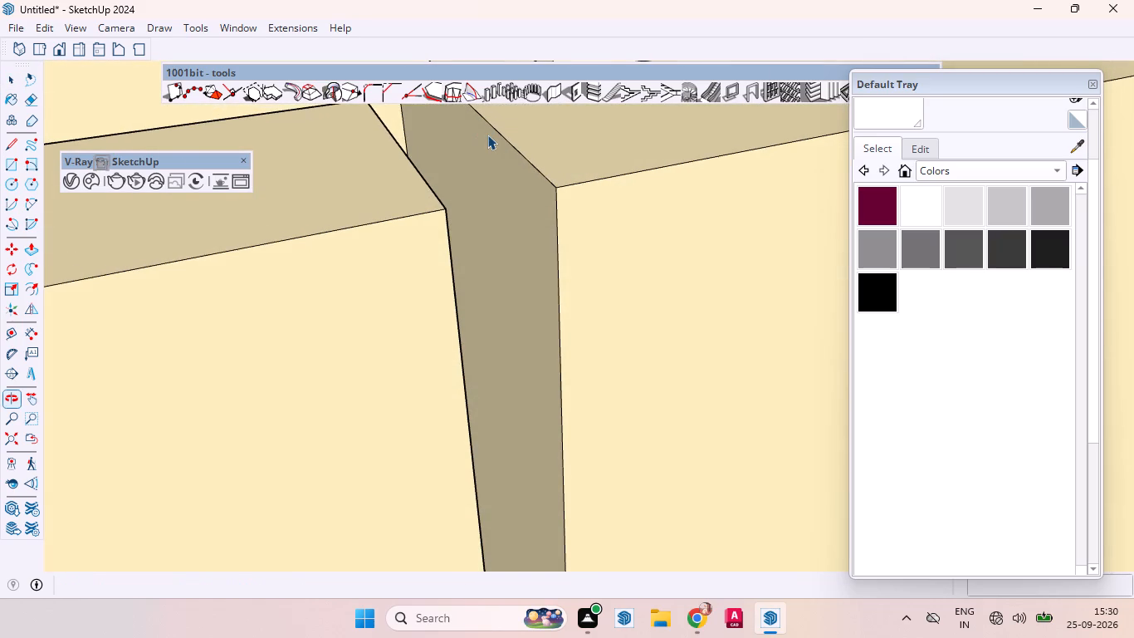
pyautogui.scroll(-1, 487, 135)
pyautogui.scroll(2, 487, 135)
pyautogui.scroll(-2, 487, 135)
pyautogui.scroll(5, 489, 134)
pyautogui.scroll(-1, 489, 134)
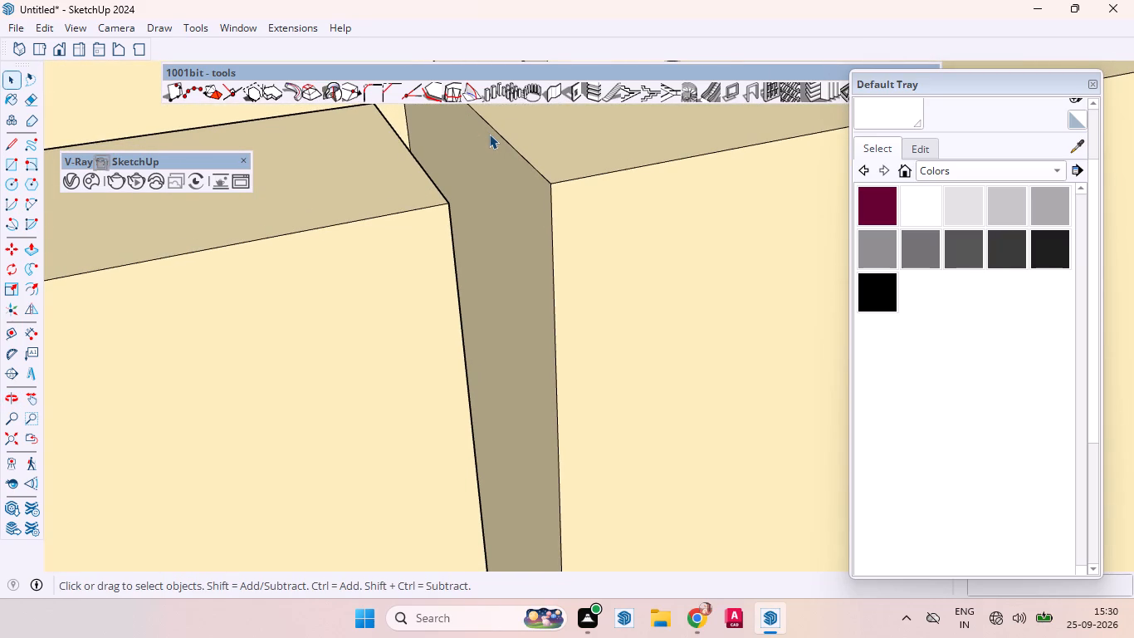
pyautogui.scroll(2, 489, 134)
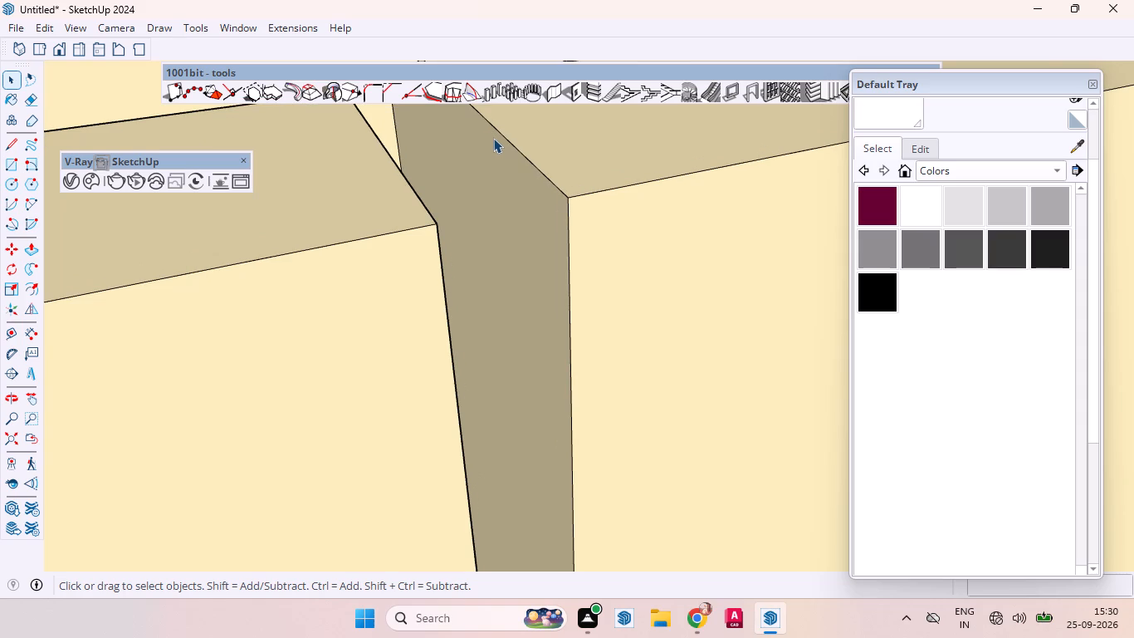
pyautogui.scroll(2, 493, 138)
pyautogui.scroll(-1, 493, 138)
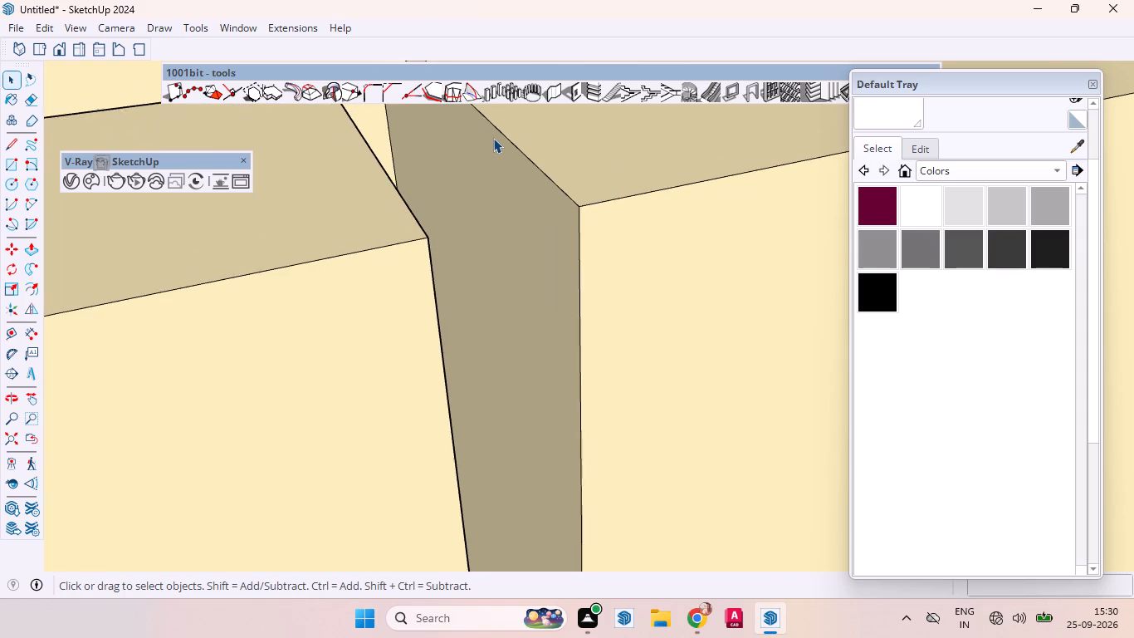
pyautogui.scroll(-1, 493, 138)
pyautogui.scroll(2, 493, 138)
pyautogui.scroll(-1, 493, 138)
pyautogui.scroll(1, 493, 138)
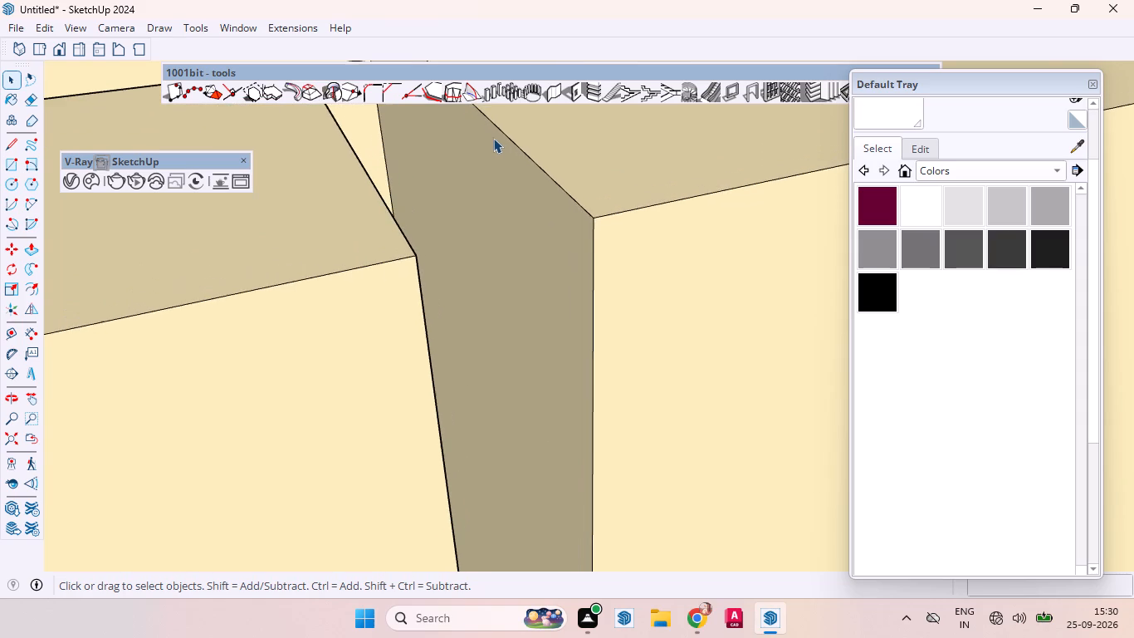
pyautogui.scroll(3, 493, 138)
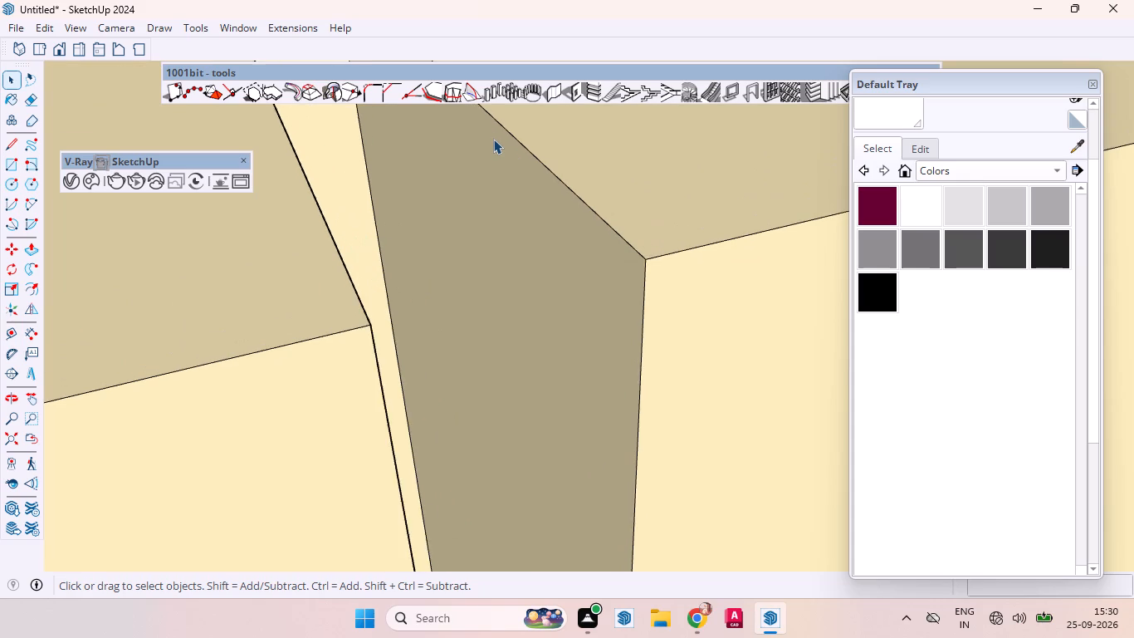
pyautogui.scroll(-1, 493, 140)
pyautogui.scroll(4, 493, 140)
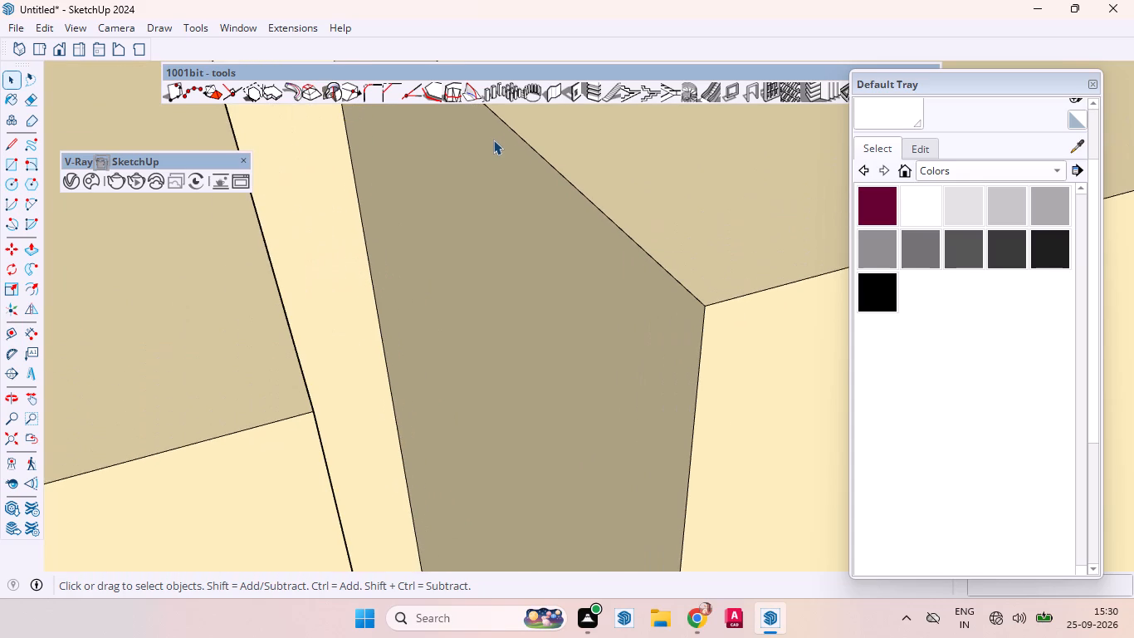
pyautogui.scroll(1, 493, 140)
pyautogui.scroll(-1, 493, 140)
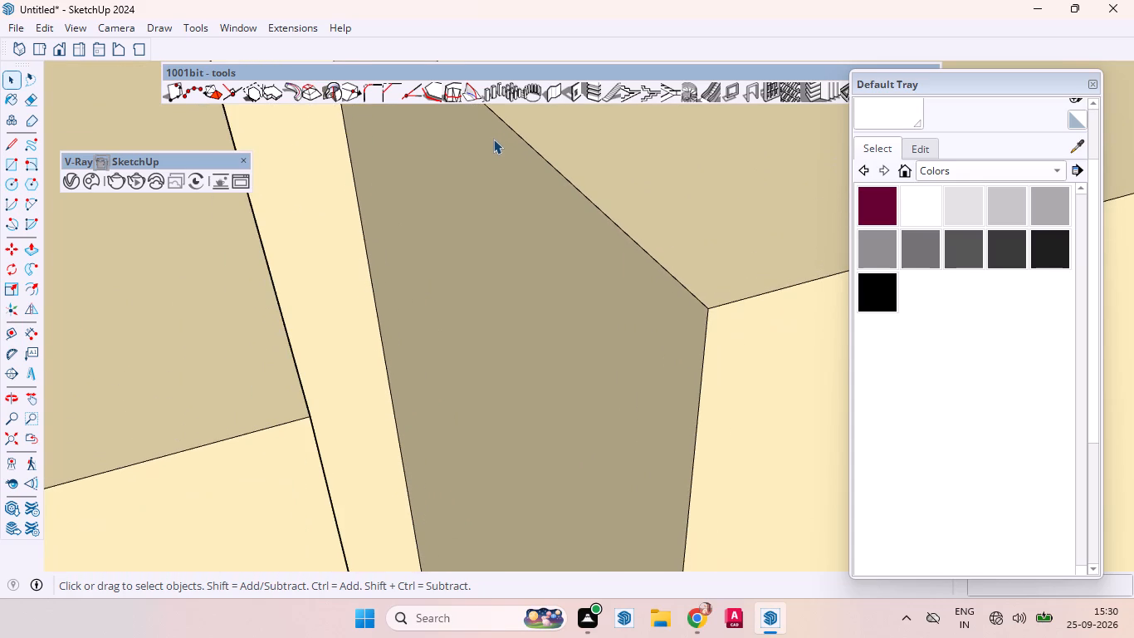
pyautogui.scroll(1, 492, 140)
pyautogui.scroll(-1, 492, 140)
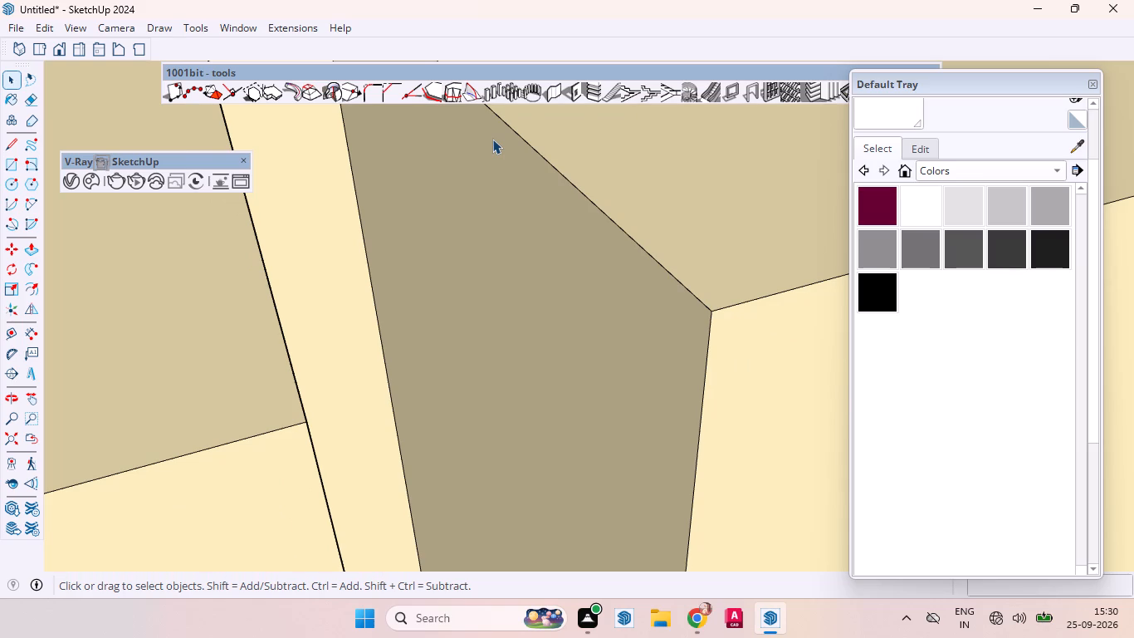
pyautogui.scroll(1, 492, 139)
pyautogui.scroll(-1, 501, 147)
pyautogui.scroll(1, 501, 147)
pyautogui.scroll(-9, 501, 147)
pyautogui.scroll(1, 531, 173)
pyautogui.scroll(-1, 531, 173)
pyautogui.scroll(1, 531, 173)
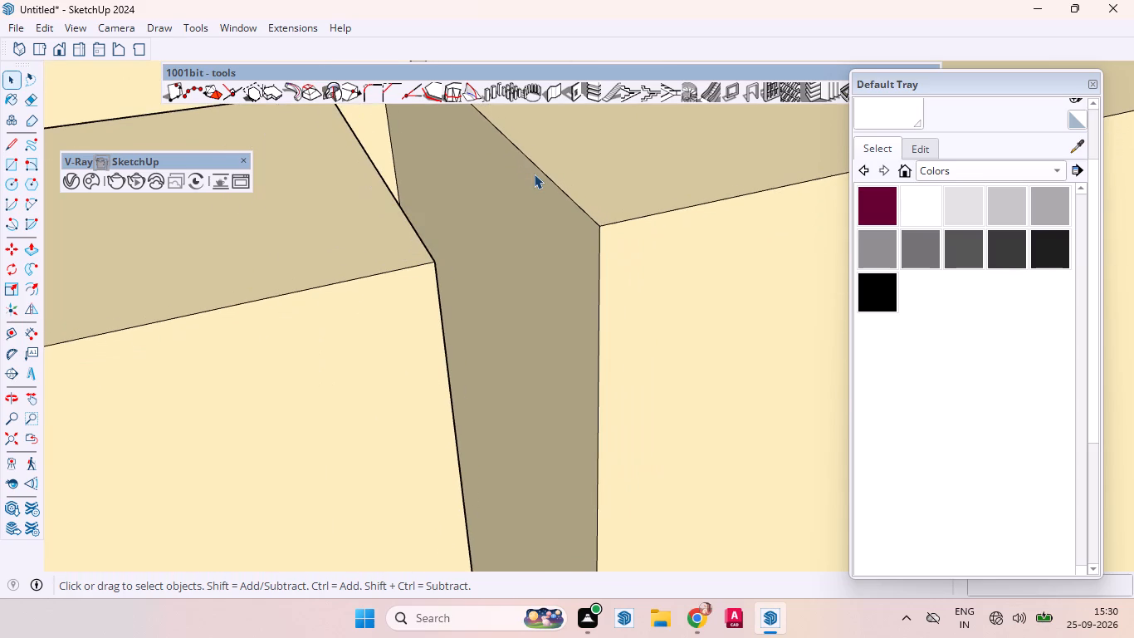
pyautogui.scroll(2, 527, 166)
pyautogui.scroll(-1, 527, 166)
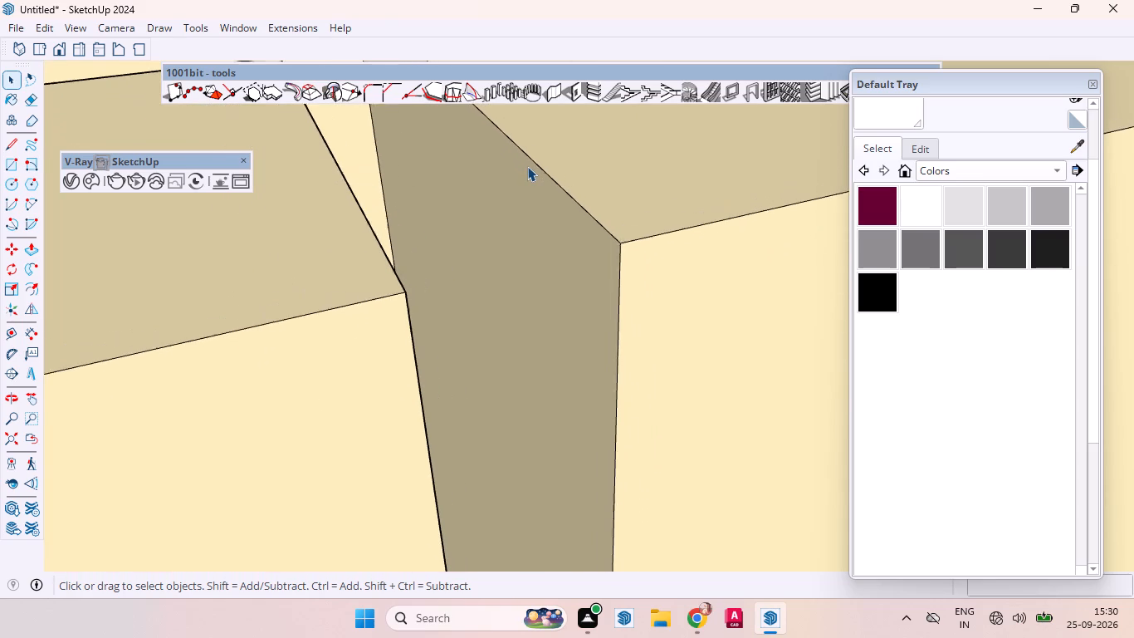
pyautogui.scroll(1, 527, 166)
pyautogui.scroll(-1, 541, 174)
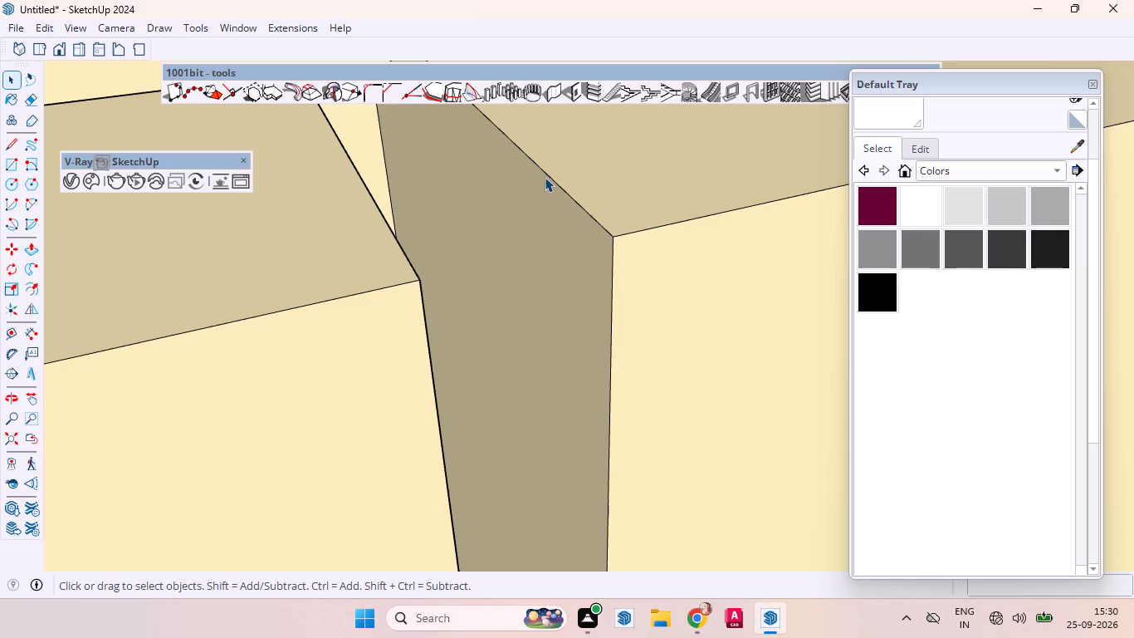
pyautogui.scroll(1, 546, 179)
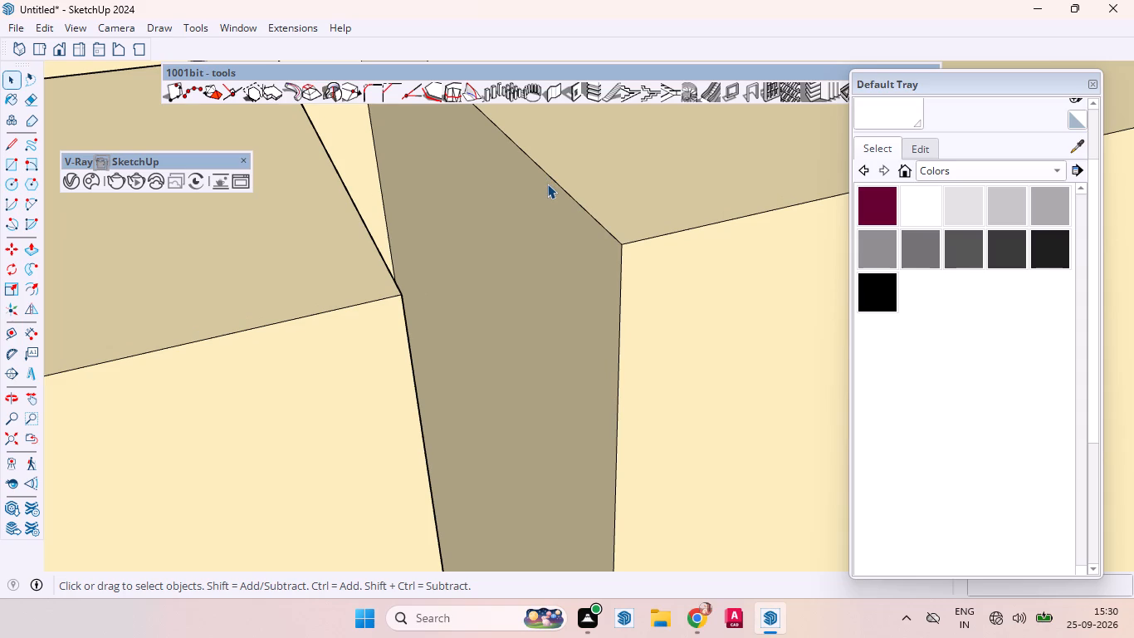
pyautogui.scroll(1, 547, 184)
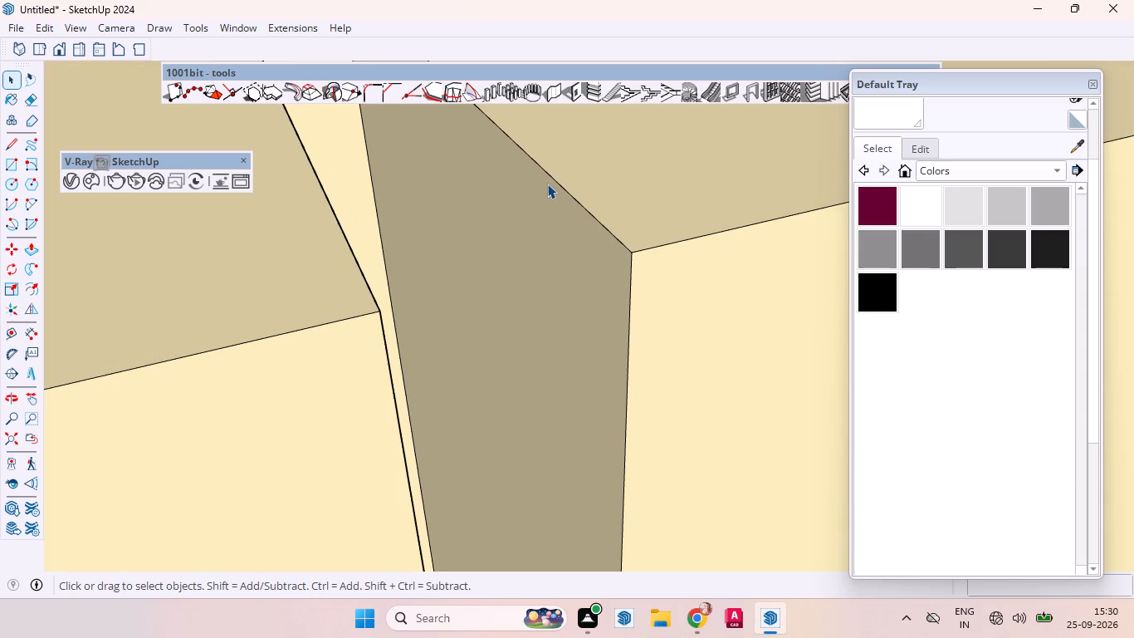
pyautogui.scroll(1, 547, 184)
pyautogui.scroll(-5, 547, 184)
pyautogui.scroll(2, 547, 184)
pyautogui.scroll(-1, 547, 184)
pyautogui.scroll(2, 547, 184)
# Examine the crossing of the recessed gaps between the cream wardrobe doors from several angles.
pyautogui.scroll(-9, 547, 184)
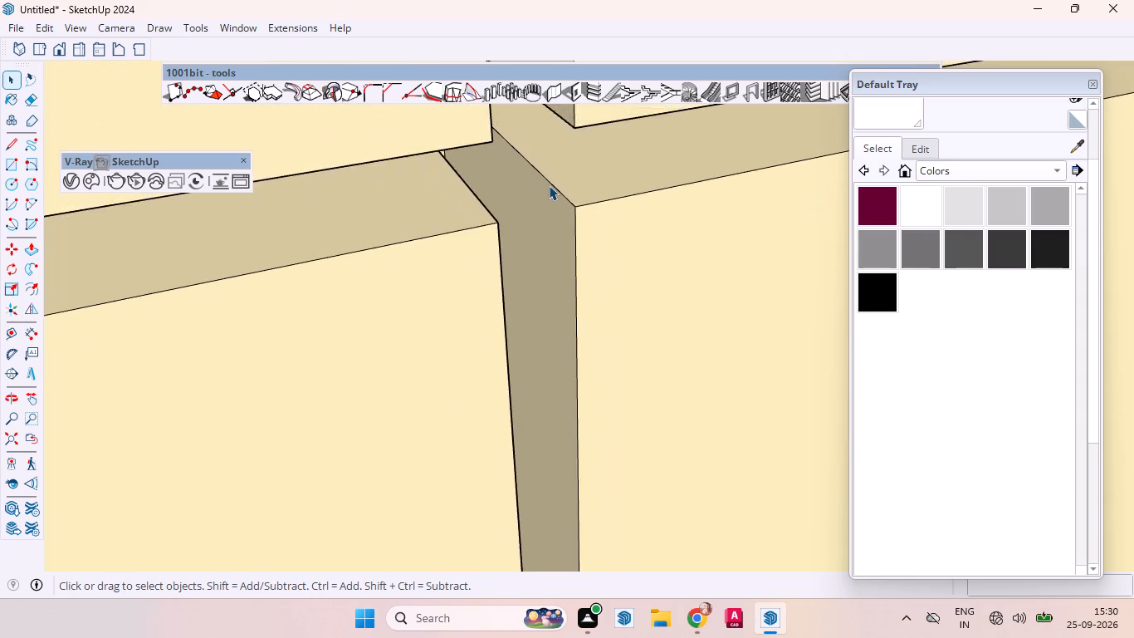
pyautogui.scroll(-6, 549, 185)
pyautogui.scroll(1, 549, 185)
pyautogui.scroll(-3, 549, 185)
pyautogui.moveTo(584, 188); pyautogui.dragTo(480, 97, button='middle')
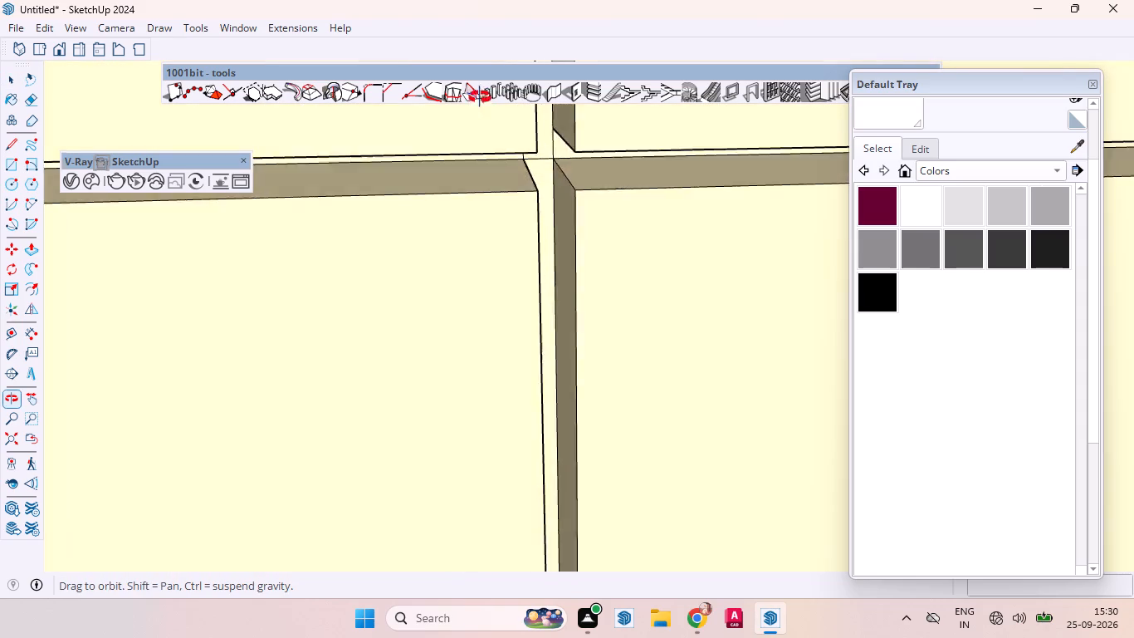
pyautogui.moveTo(480, 97); pyautogui.dragTo(454, 80, button='middle')
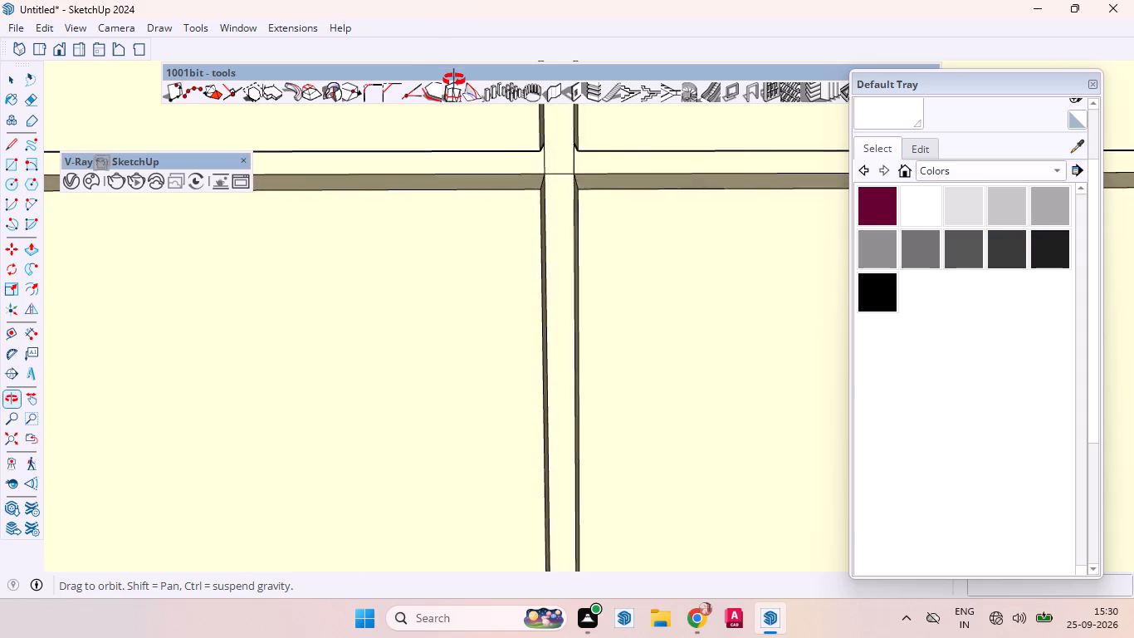
pyautogui.moveTo(454, 80); pyautogui.dragTo(481, 114, button='middle')
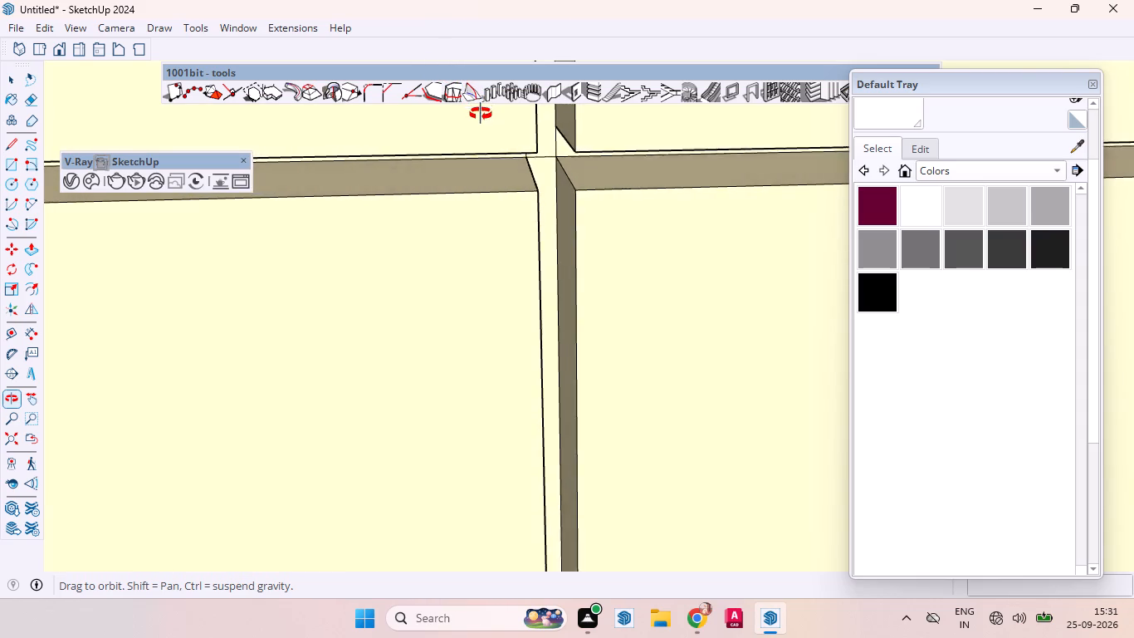
pyautogui.moveTo(481, 114); pyautogui.dragTo(474, 166, button='middle')
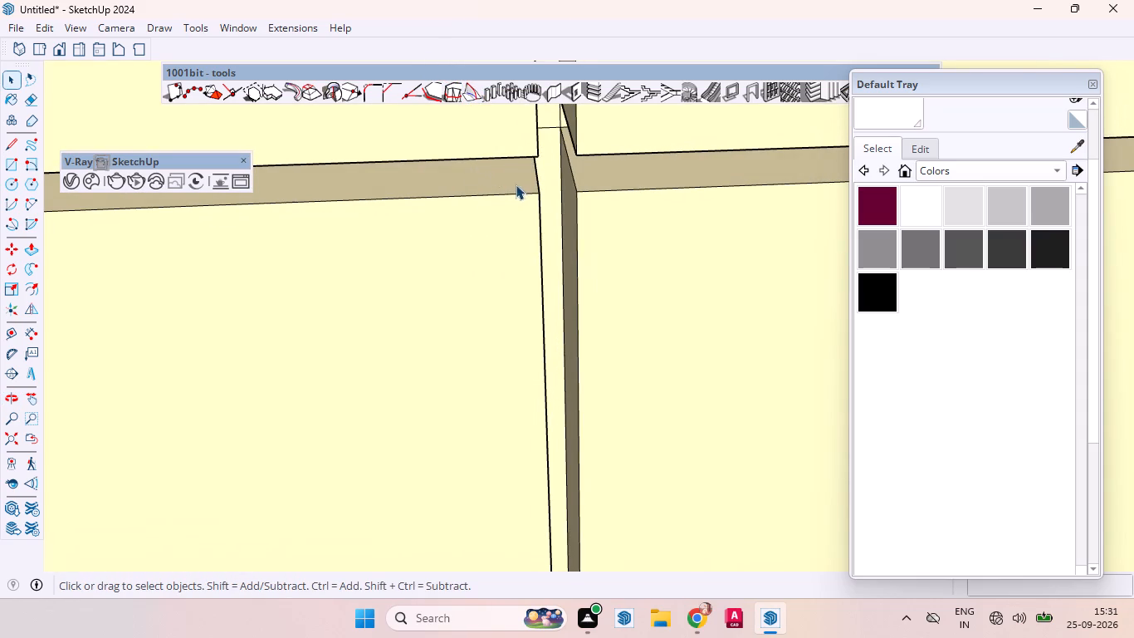
pyautogui.scroll(-4, 517, 186)
pyautogui.scroll(1, 520, 189)
pyautogui.scroll(-2, 520, 189)
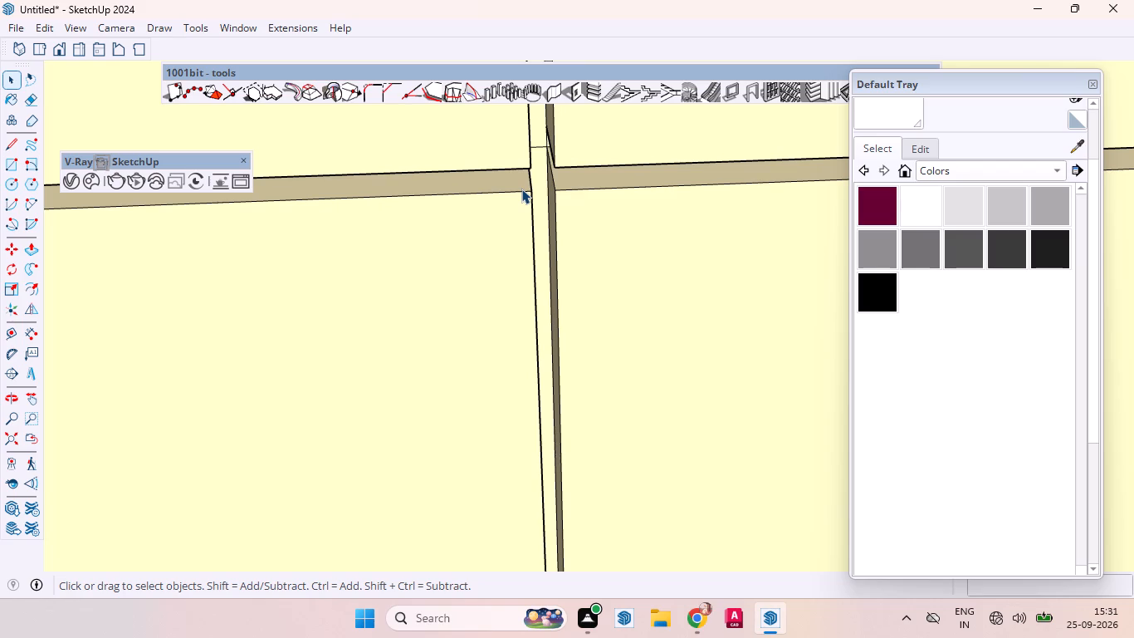
pyautogui.moveTo(556, 209); pyautogui.dragTo(536, 189, button='middle')
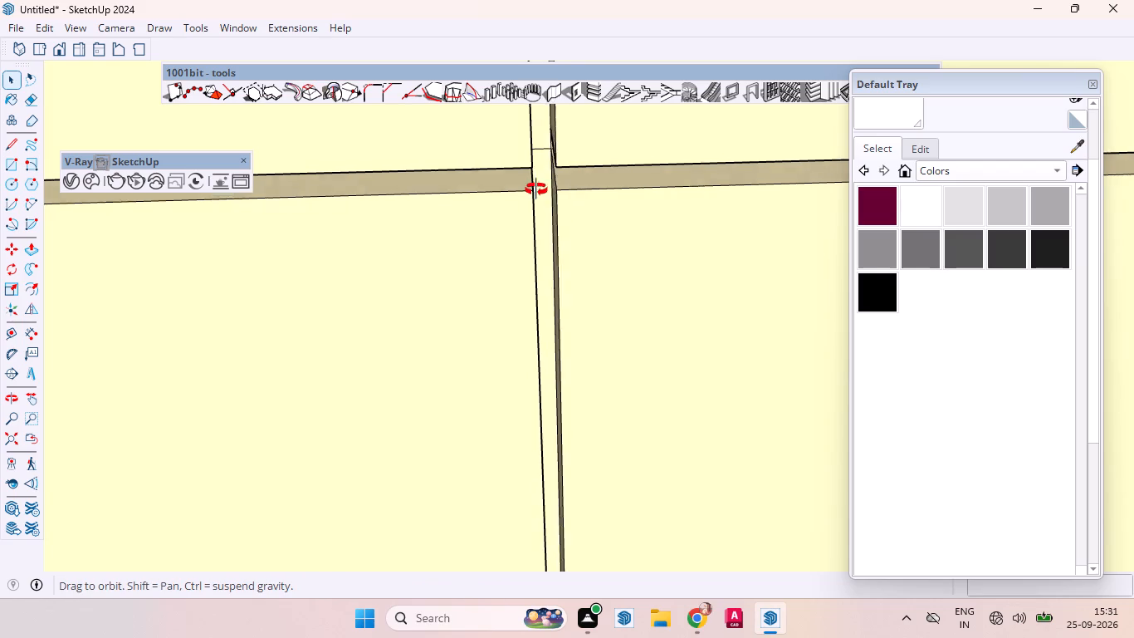
pyautogui.moveTo(536, 189); pyautogui.dragTo(534, 92, button='middle')
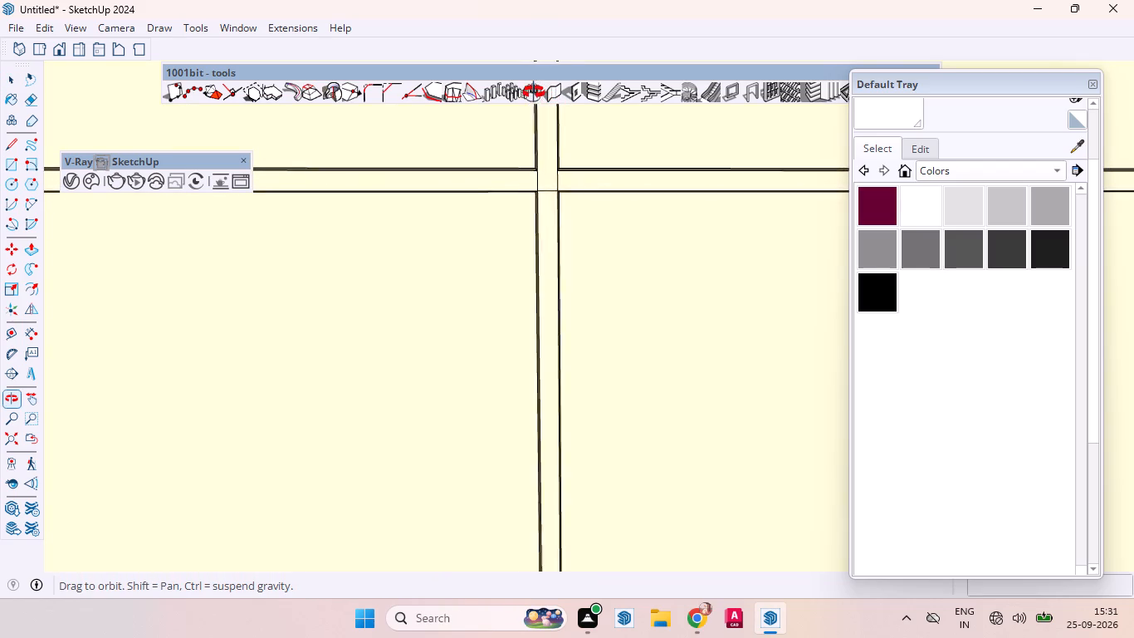
pyautogui.moveTo(534, 92); pyautogui.dragTo(532, 91, button='middle')
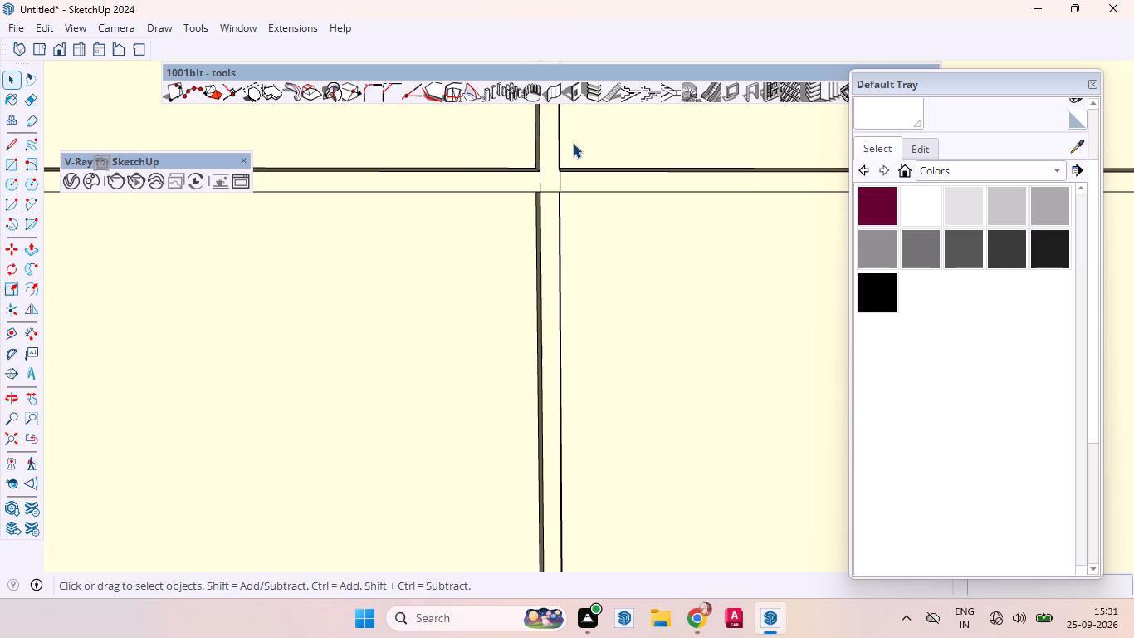
pyautogui.scroll(1, 573, 143)
pyautogui.scroll(-1, 573, 143)
pyautogui.scroll(2, 553, 156)
pyautogui.scroll(-2, 553, 156)
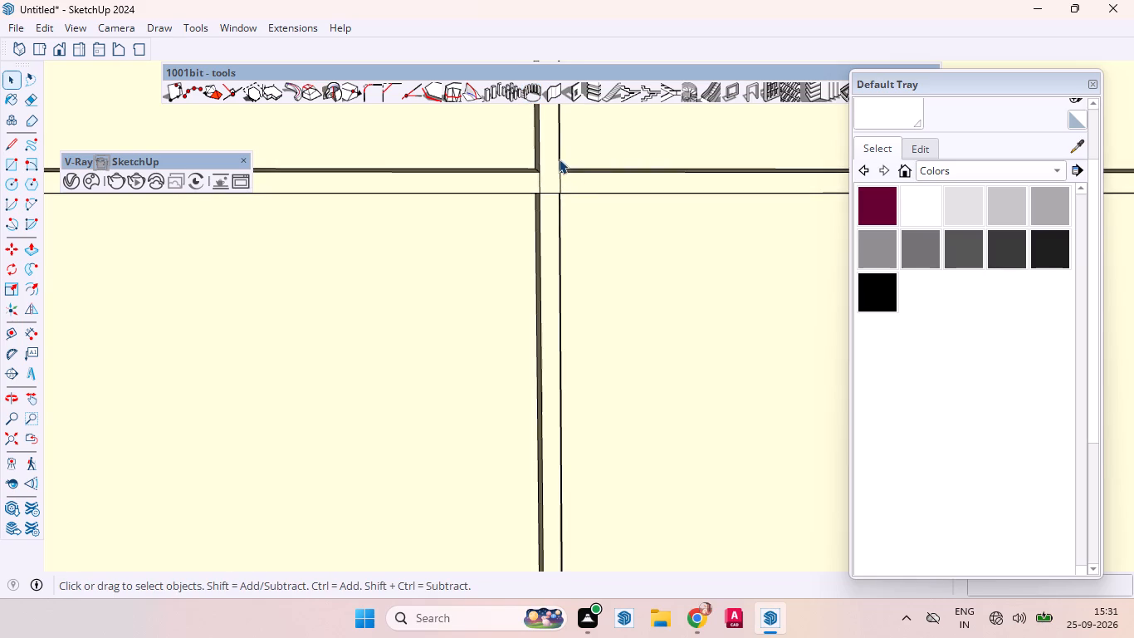
pyautogui.moveTo(562, 162); pyautogui.dragTo(583, 169, button='middle')
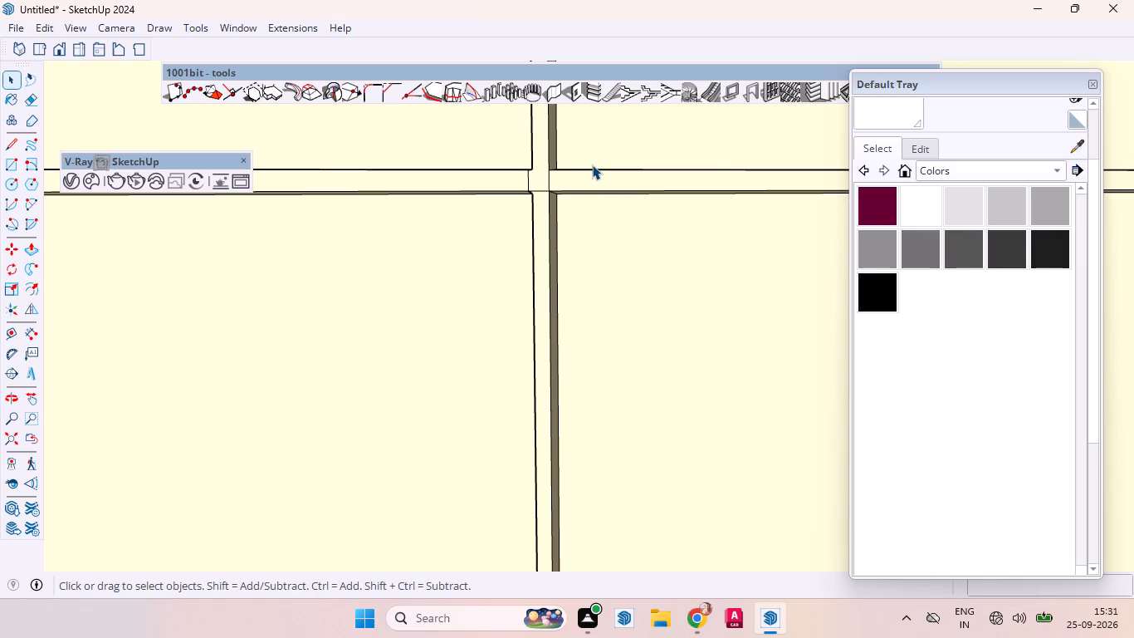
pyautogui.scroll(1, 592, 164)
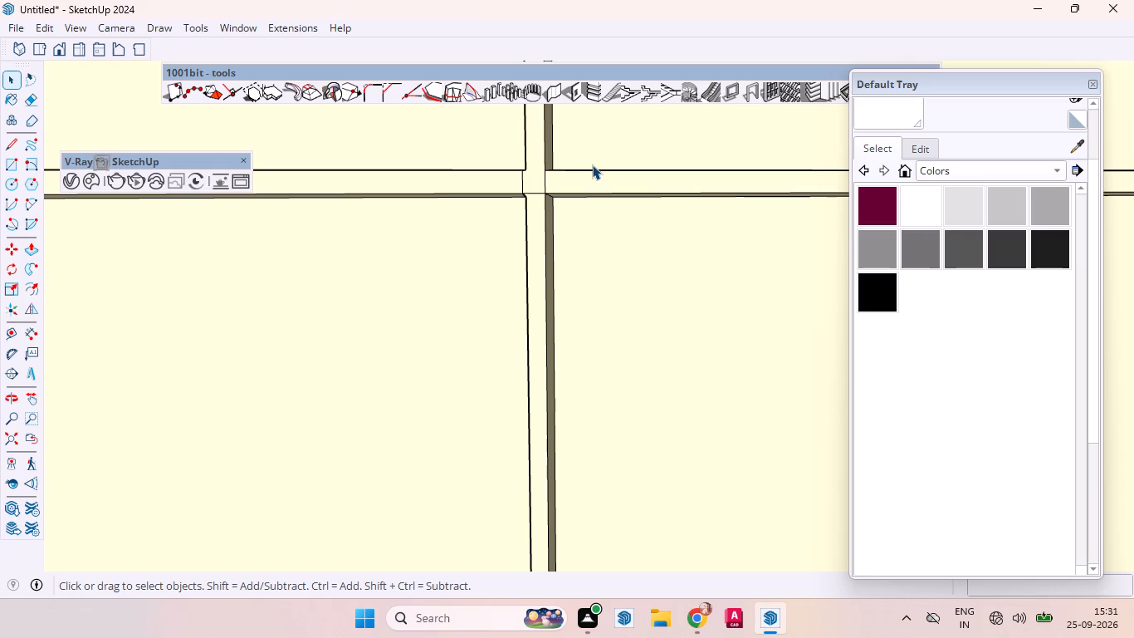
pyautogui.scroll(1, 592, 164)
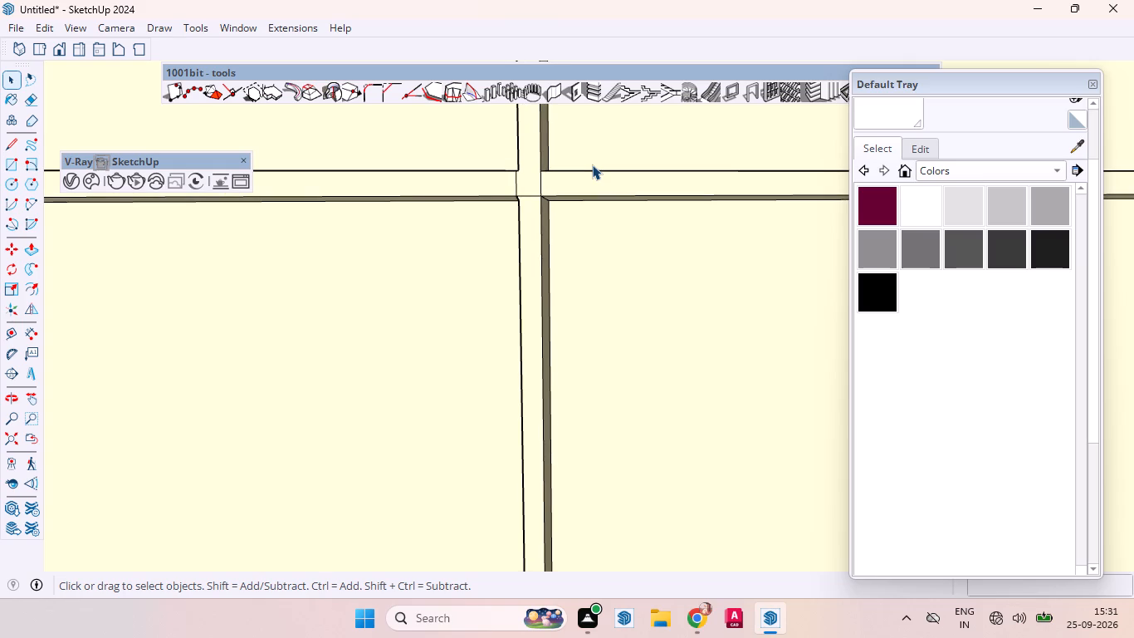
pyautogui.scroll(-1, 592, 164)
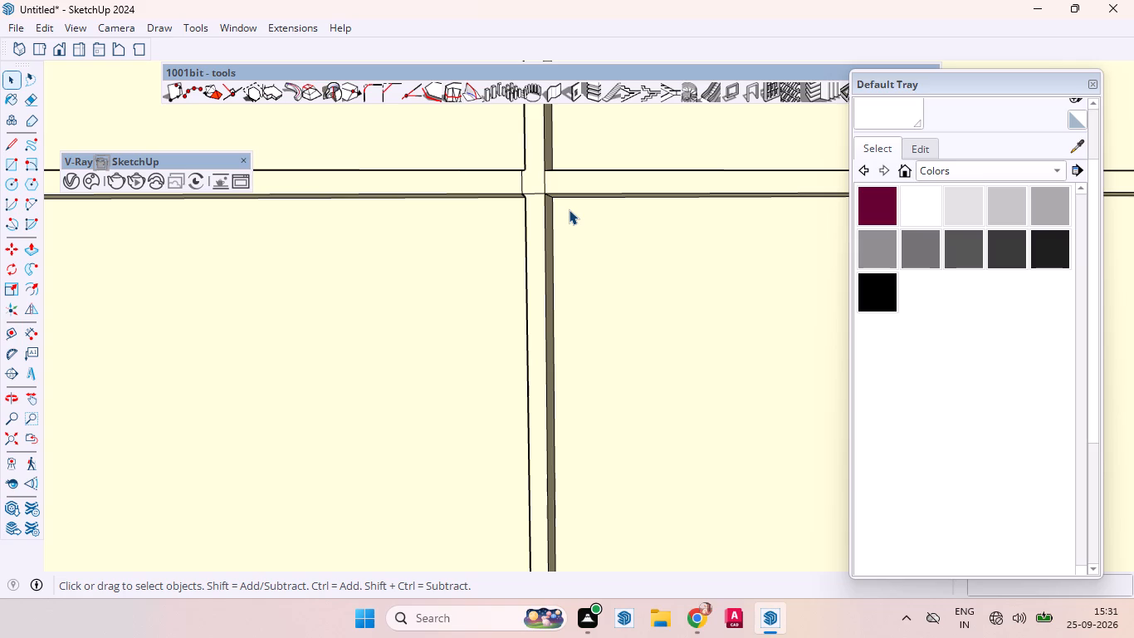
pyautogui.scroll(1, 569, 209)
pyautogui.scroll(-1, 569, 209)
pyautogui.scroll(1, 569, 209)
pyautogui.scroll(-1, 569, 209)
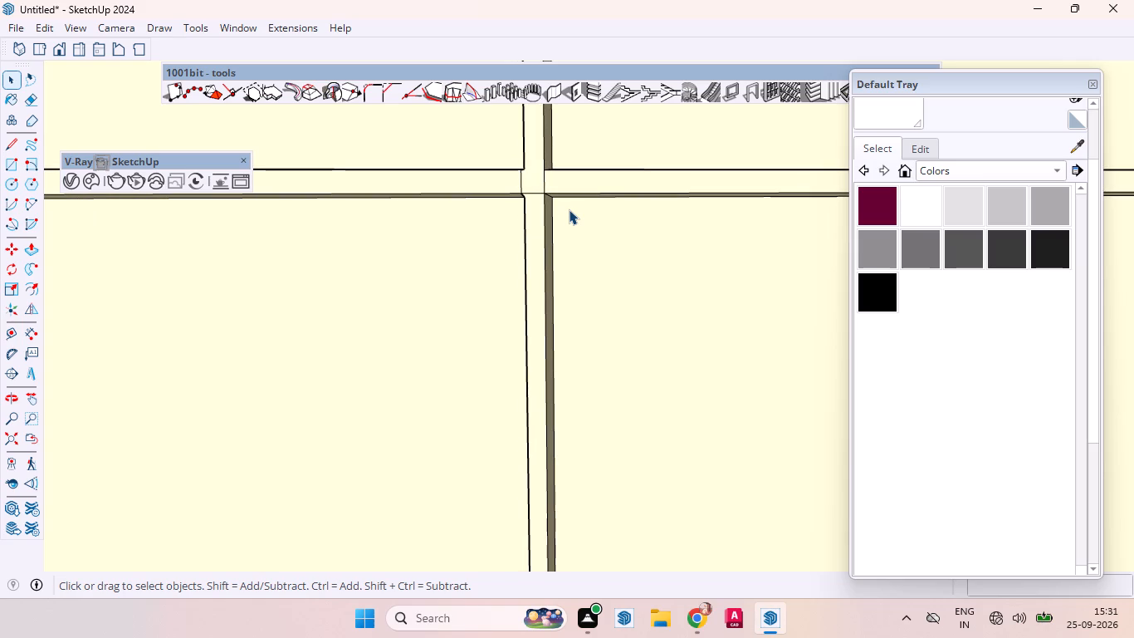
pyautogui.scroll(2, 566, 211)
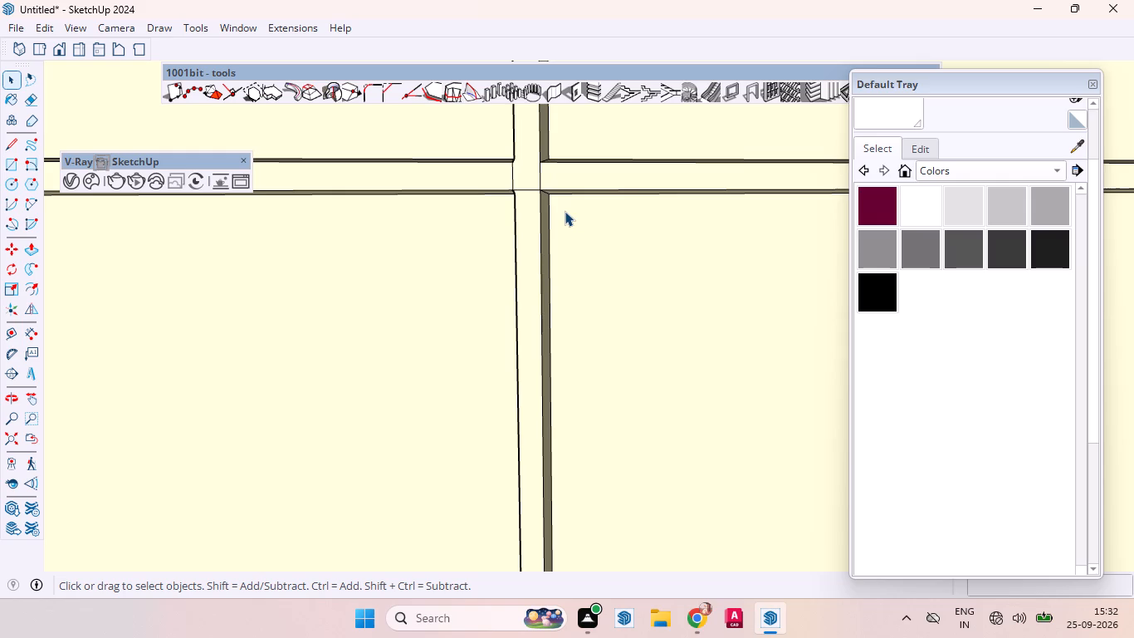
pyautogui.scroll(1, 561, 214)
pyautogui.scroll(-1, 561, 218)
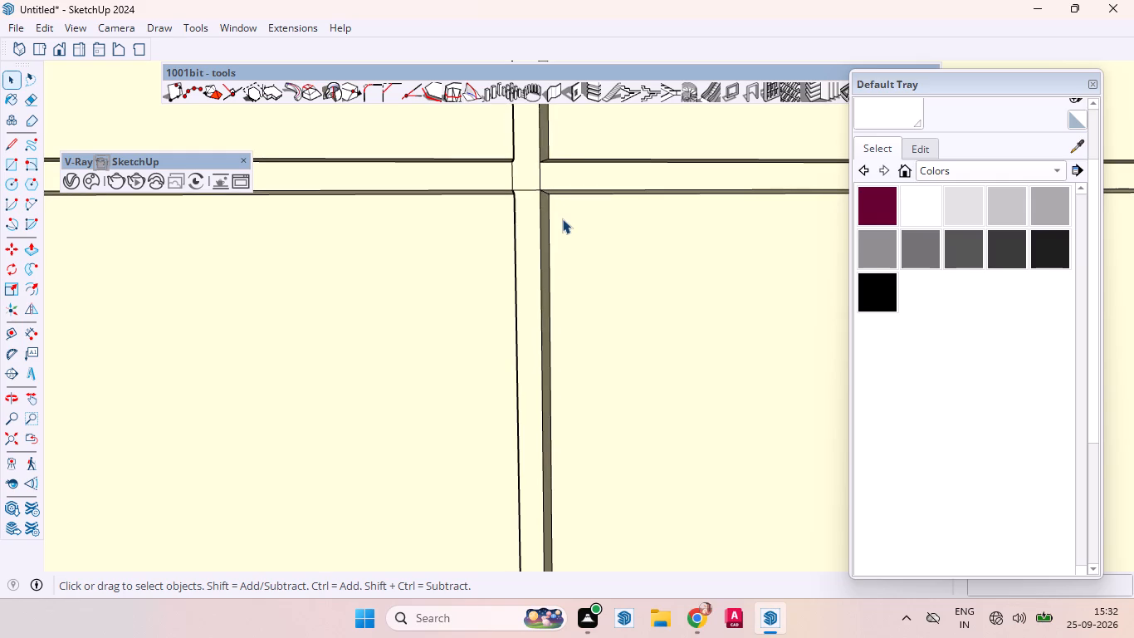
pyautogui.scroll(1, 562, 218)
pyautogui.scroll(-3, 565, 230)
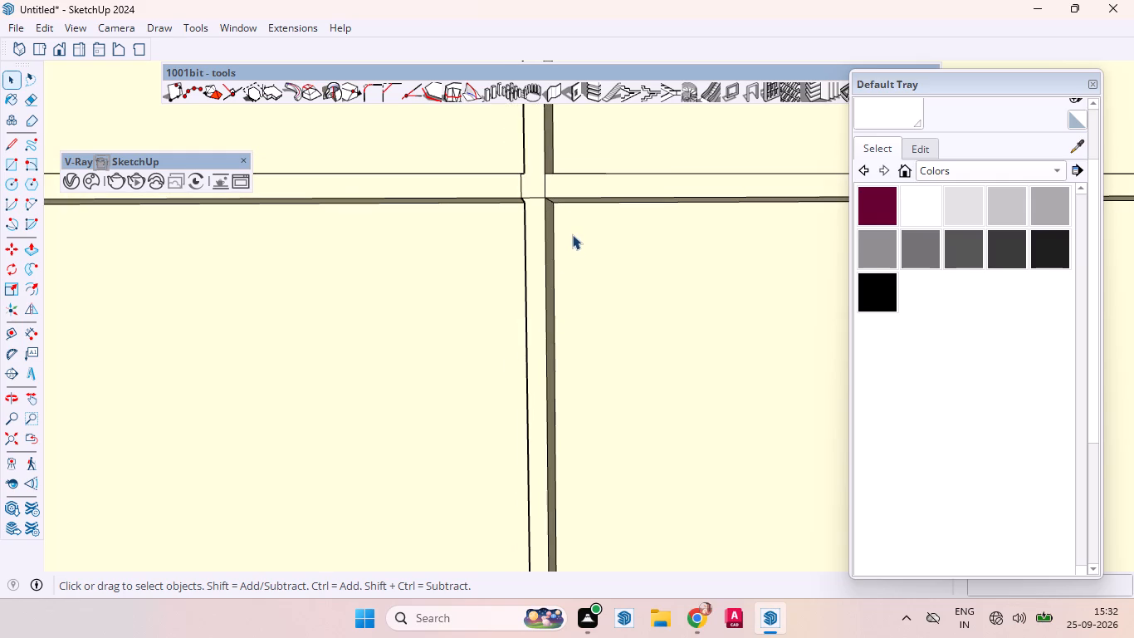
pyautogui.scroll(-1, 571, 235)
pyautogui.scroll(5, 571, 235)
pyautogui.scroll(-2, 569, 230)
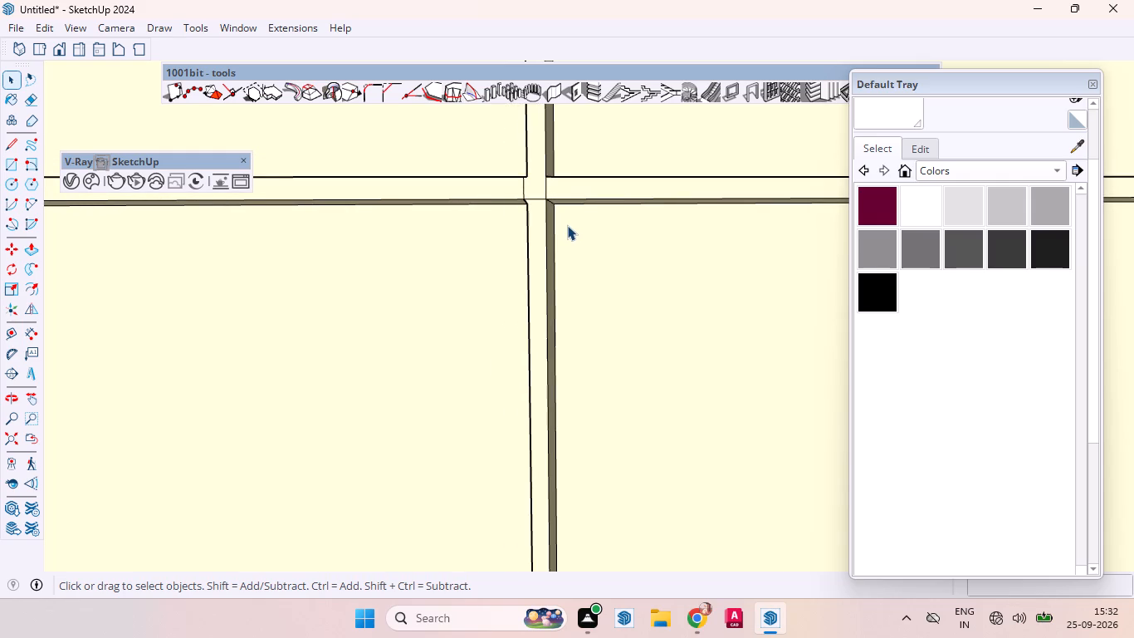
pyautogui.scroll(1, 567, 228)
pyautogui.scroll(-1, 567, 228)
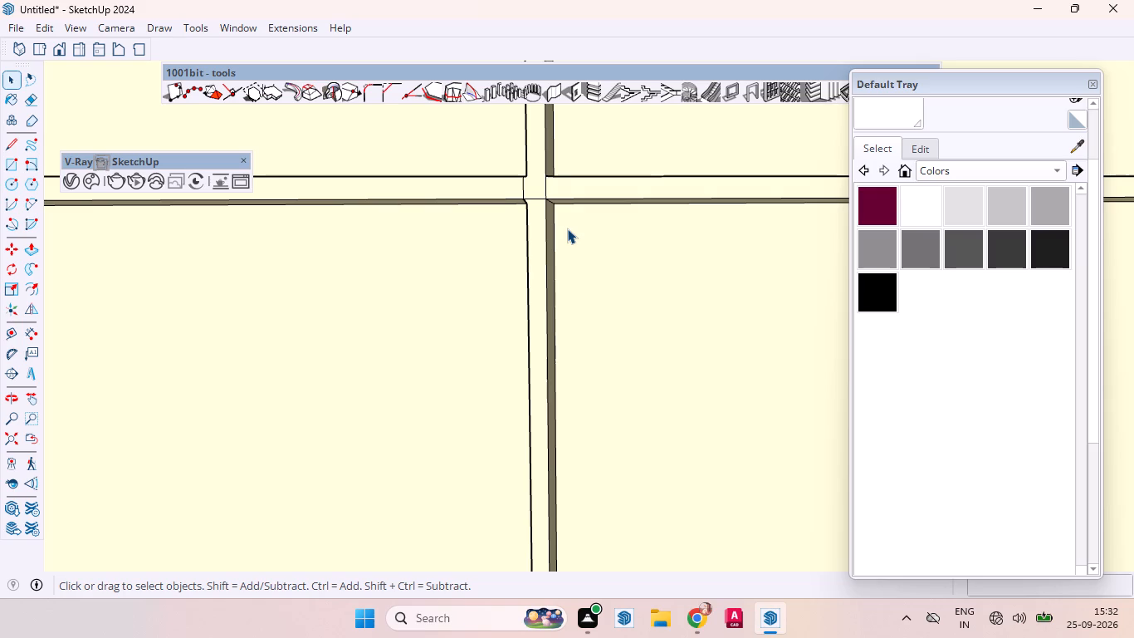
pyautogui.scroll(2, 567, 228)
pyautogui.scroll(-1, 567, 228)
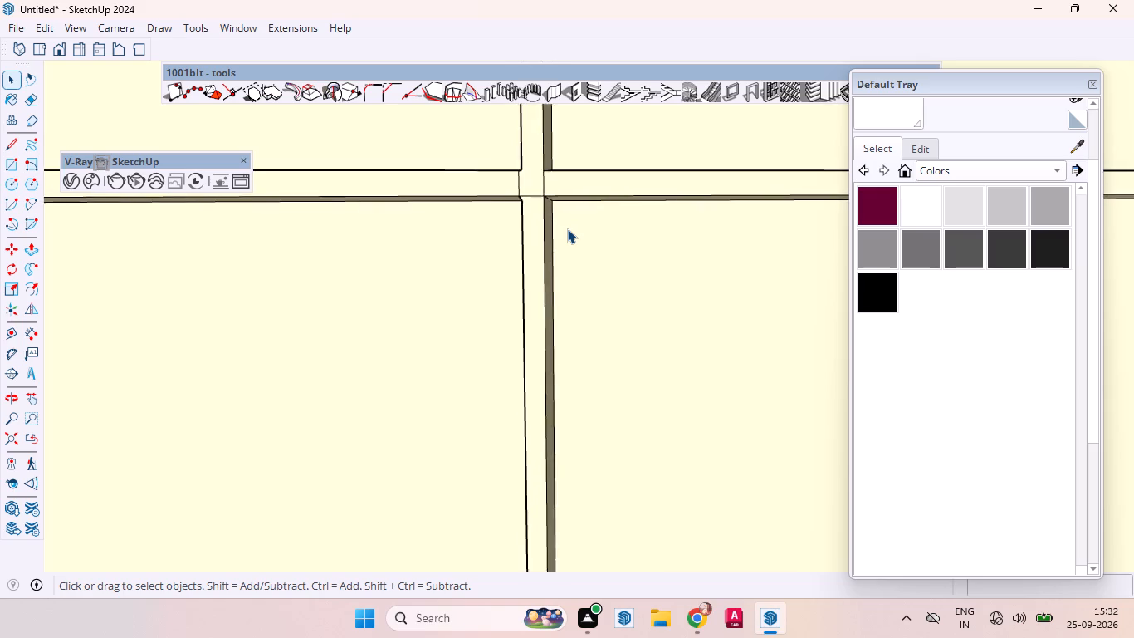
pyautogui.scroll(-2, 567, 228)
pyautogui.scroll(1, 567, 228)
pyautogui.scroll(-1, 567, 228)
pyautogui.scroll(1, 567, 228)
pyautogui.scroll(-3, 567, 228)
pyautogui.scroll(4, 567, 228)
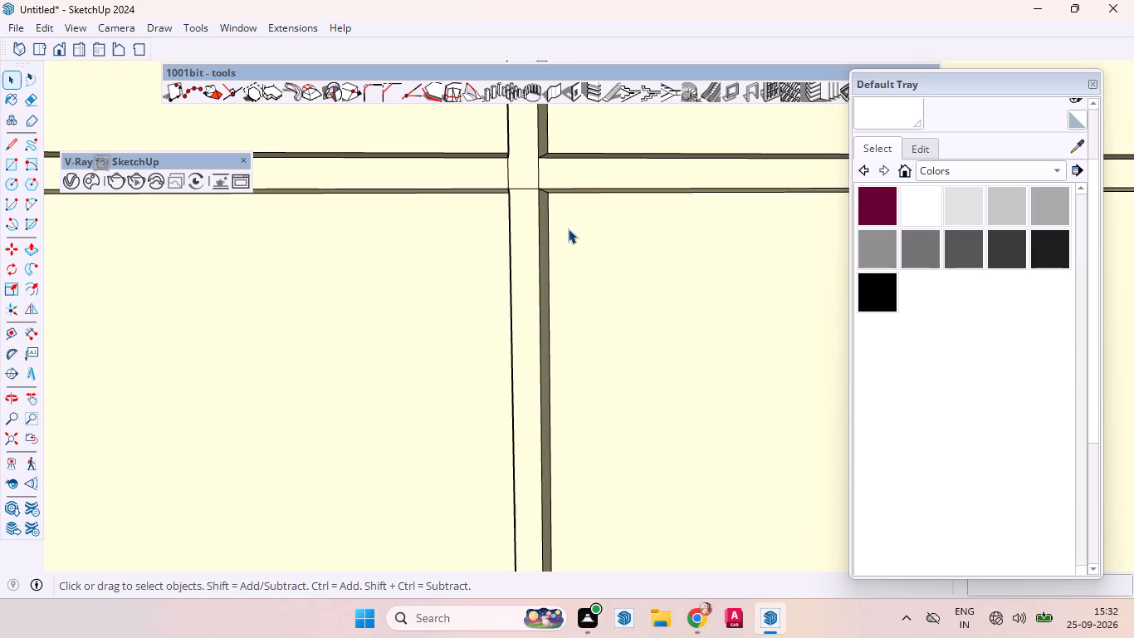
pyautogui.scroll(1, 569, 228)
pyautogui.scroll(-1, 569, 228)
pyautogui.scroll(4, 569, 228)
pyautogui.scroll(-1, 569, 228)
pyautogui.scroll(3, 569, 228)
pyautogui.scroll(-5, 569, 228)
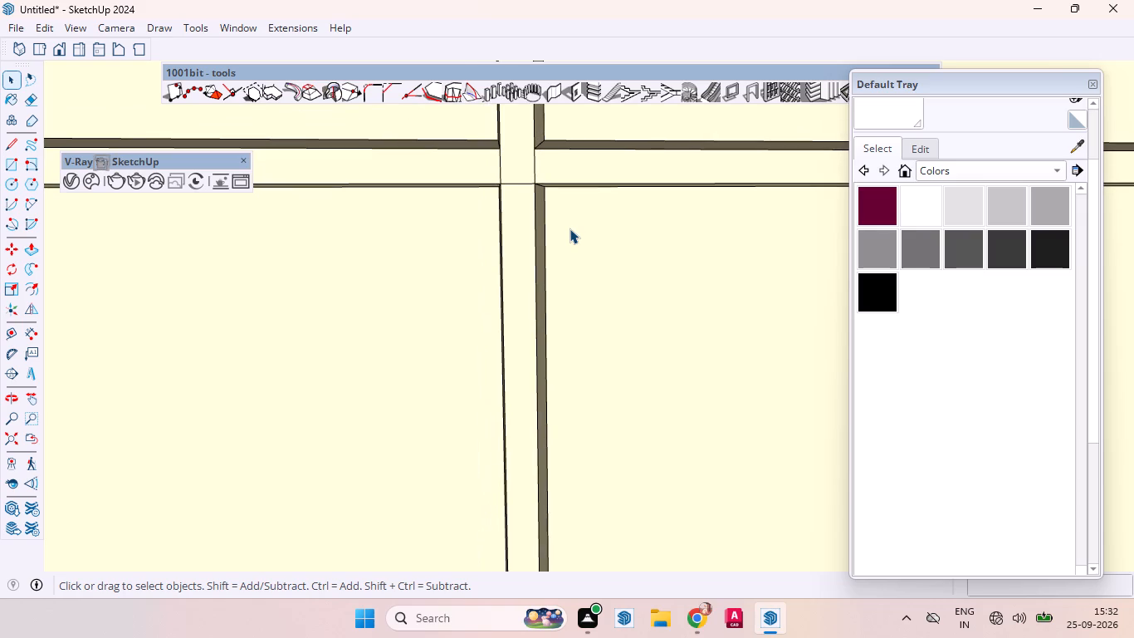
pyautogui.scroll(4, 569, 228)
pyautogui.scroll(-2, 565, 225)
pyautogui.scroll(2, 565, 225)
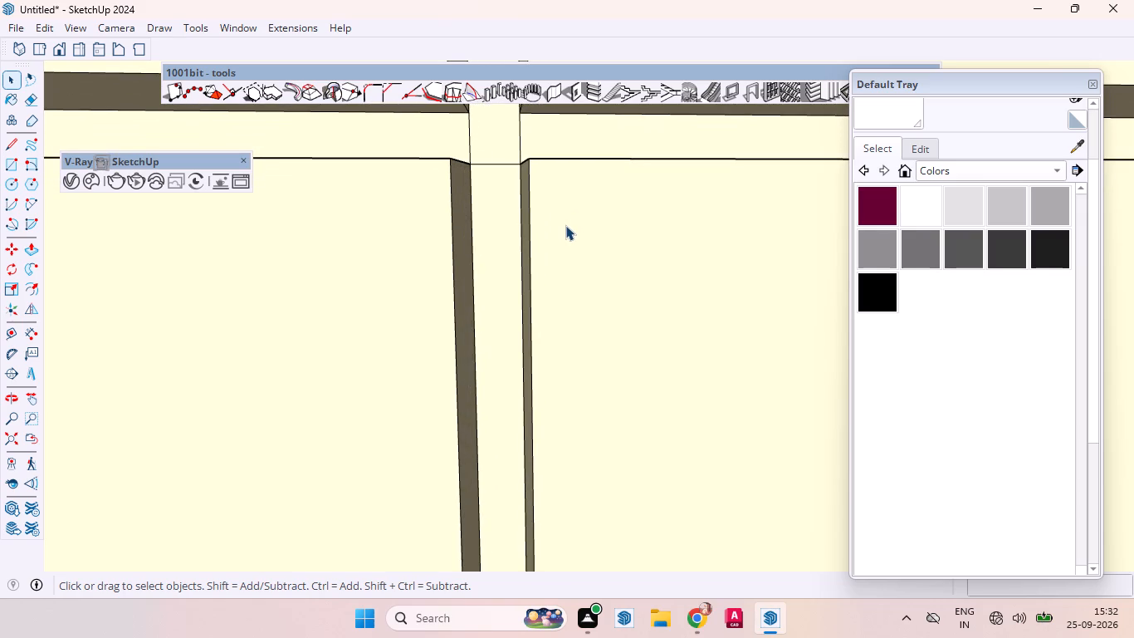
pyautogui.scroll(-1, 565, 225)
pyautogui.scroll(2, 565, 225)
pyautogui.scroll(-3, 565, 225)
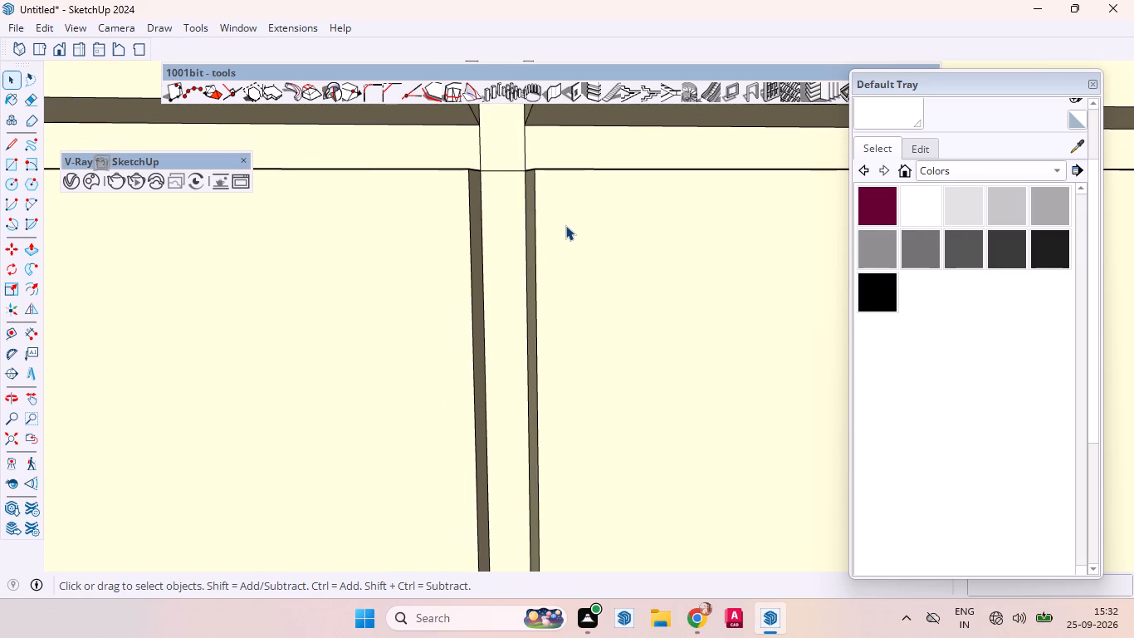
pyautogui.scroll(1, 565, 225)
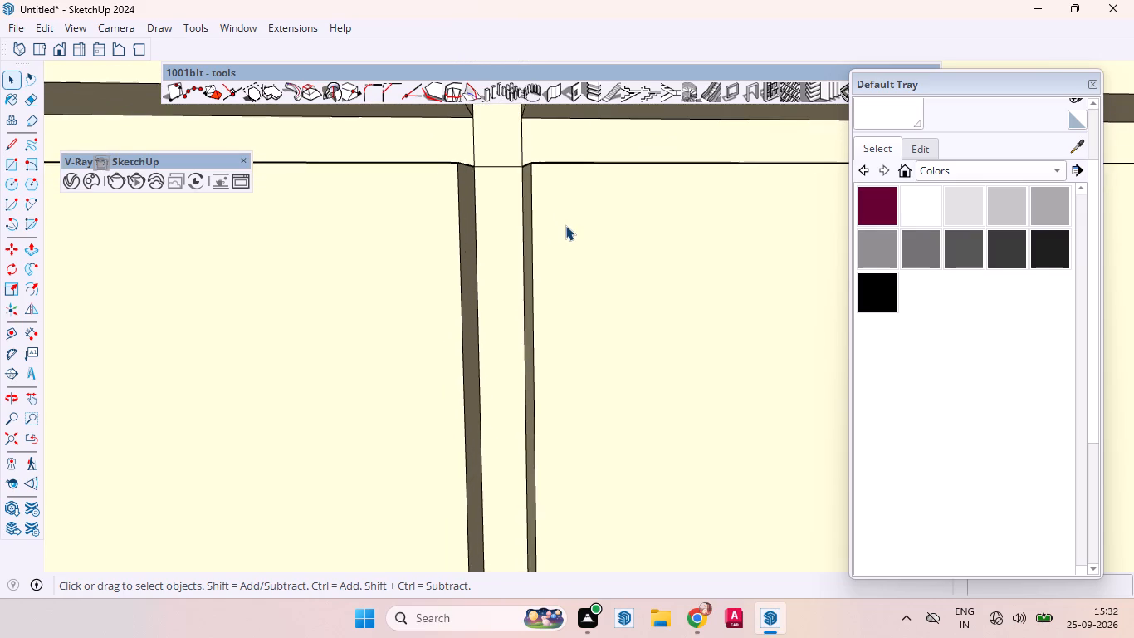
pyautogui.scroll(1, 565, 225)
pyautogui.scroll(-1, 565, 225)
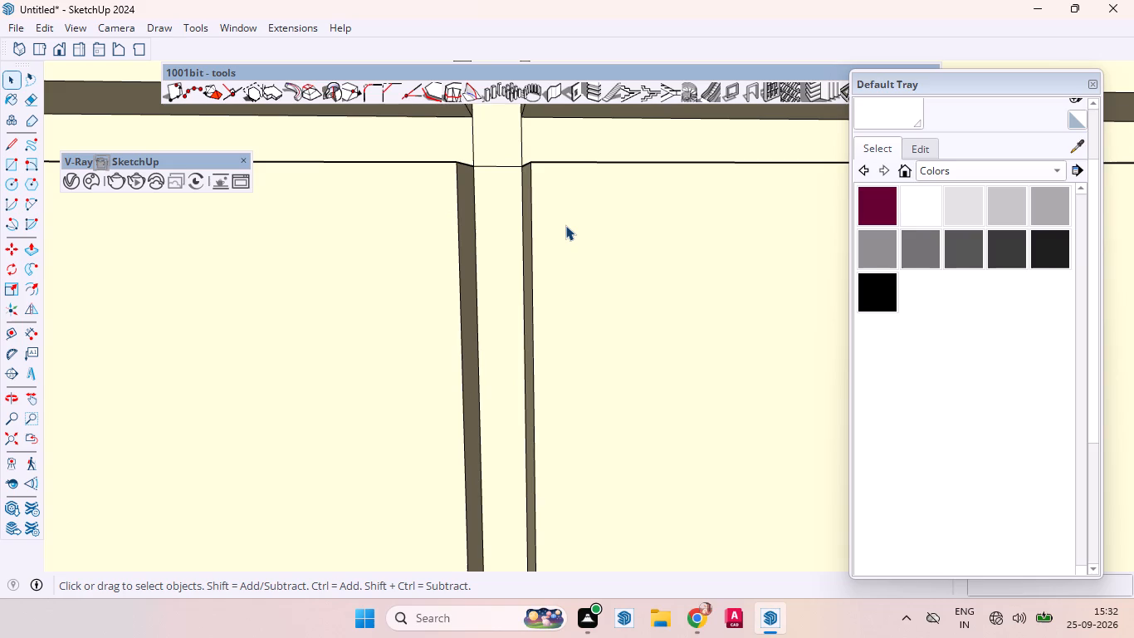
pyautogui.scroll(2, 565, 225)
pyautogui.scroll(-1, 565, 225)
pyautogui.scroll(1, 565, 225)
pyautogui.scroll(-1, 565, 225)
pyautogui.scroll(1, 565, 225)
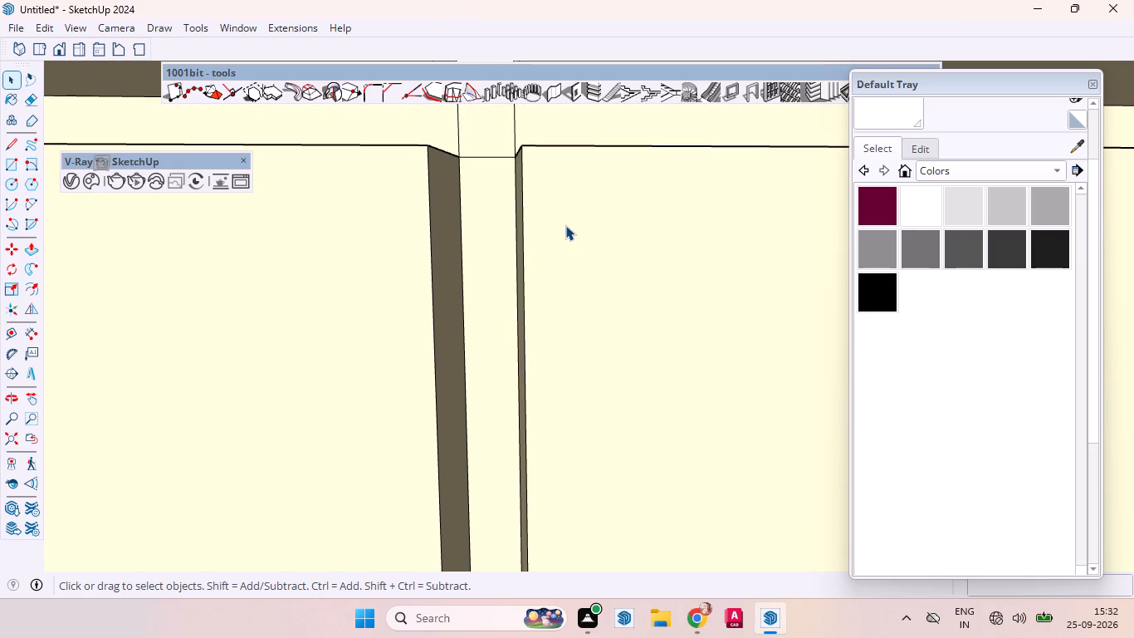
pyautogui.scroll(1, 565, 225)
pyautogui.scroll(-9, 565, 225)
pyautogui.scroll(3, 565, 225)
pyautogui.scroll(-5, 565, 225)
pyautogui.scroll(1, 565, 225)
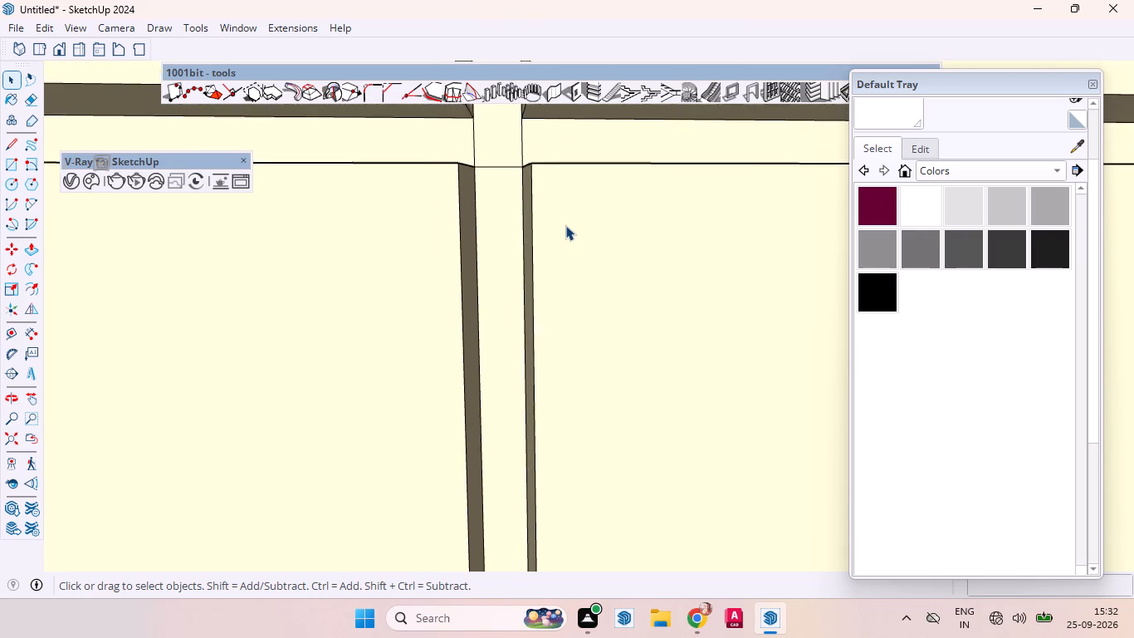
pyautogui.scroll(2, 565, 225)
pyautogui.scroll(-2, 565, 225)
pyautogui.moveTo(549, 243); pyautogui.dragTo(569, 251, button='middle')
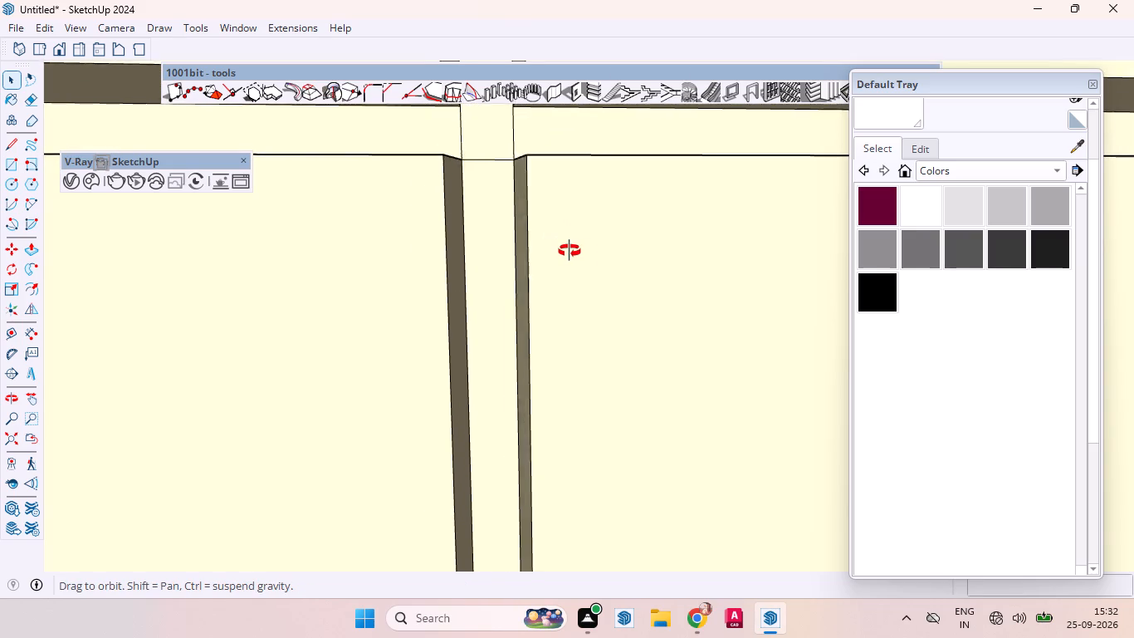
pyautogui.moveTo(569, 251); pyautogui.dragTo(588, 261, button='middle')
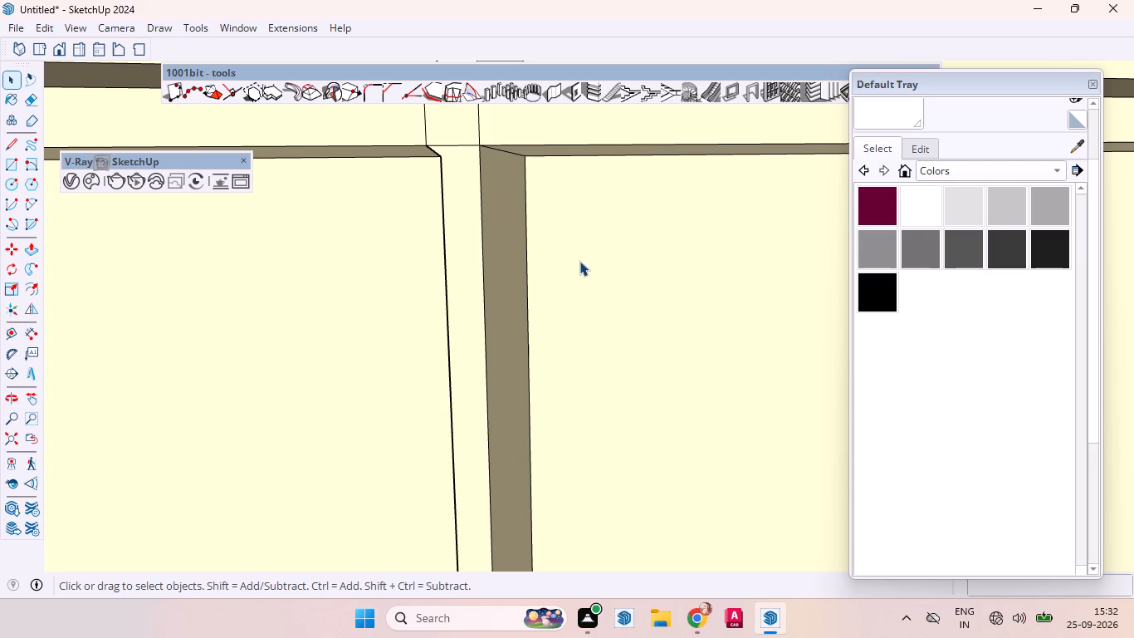
# Back away from the wardrobe door gaps and look over the whole house model, including the room with the cream wardrobes.
pyautogui.scroll(2, 579, 261)
pyautogui.scroll(-6, 579, 261)
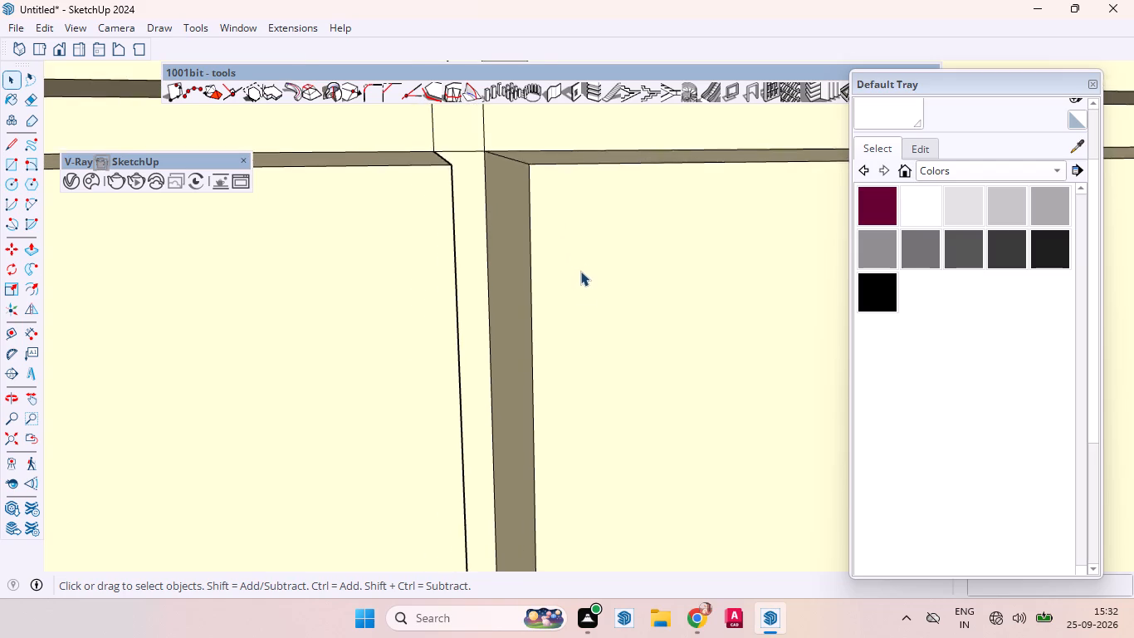
pyautogui.scroll(-7, 580, 271)
pyautogui.scroll(1, 566, 363)
pyautogui.scroll(-12, 560, 355)
pyautogui.scroll(1, 547, 328)
pyautogui.scroll(-1, 547, 328)
pyautogui.scroll(3, 546, 328)
pyautogui.scroll(-17, 545, 328)
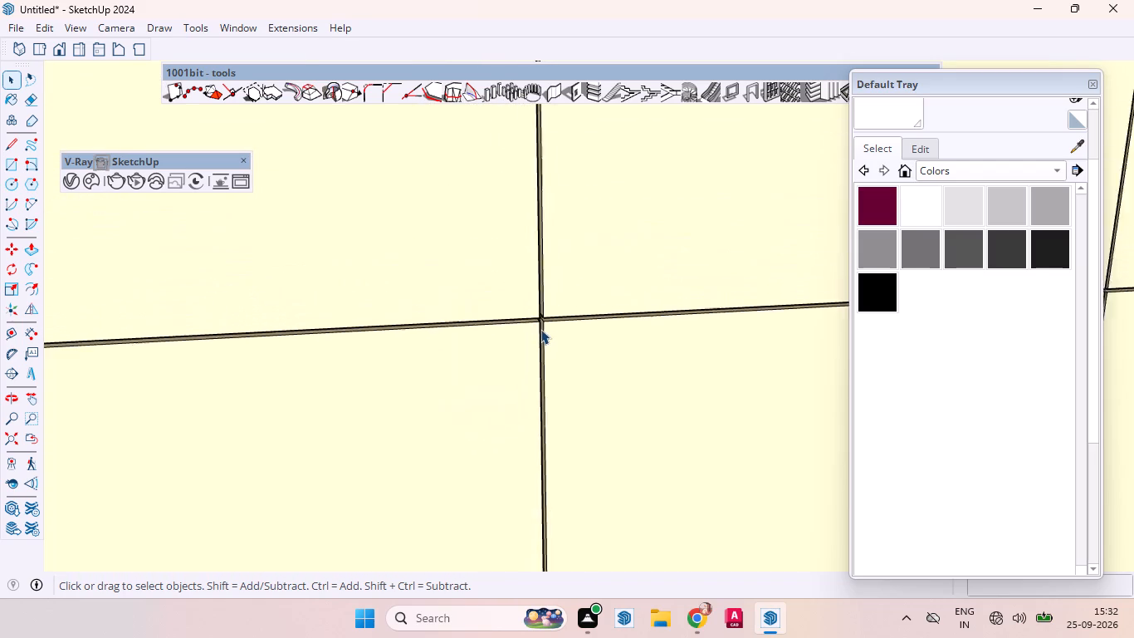
pyautogui.scroll(-5, 540, 329)
pyautogui.scroll(1, 540, 329)
pyautogui.scroll(-2, 540, 329)
pyautogui.scroll(1, 540, 329)
pyautogui.scroll(-7, 540, 329)
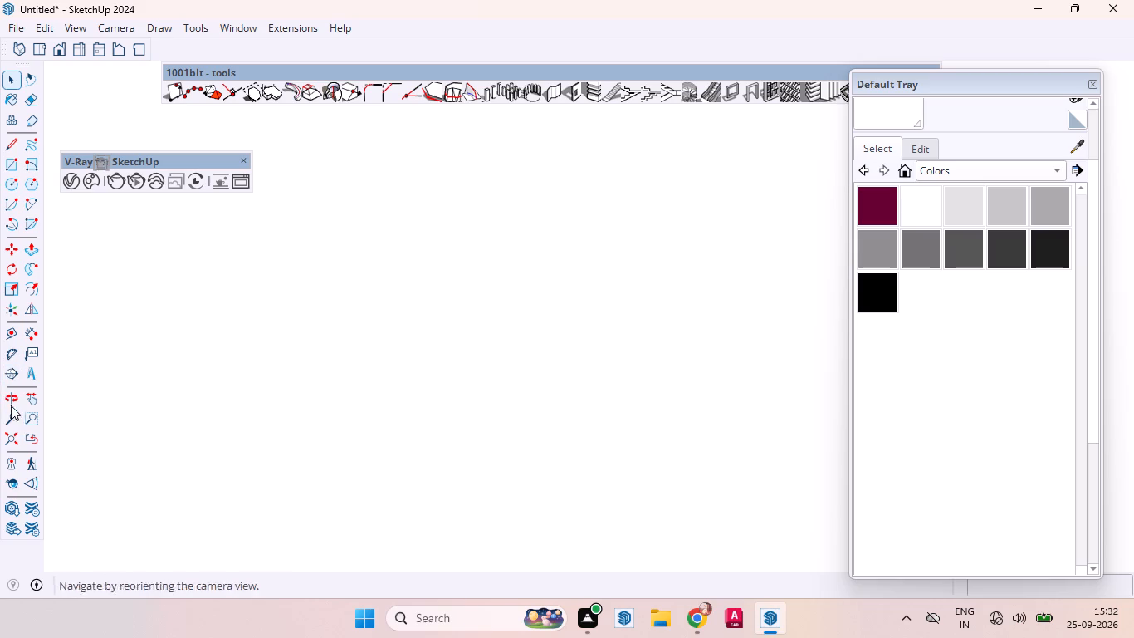
pyautogui.click(12, 446)
pyautogui.scroll(-1, 280, 464)
pyautogui.scroll(5, 291, 480)
pyautogui.scroll(-17, 297, 488)
pyautogui.scroll(1, 292, 478)
pyautogui.scroll(-6, 291, 477)
pyautogui.scroll(2, 291, 474)
pyautogui.scroll(-3, 290, 474)
pyautogui.scroll(7, 458, 303)
pyautogui.scroll(-1, 456, 303)
pyautogui.scroll(6, 456, 303)
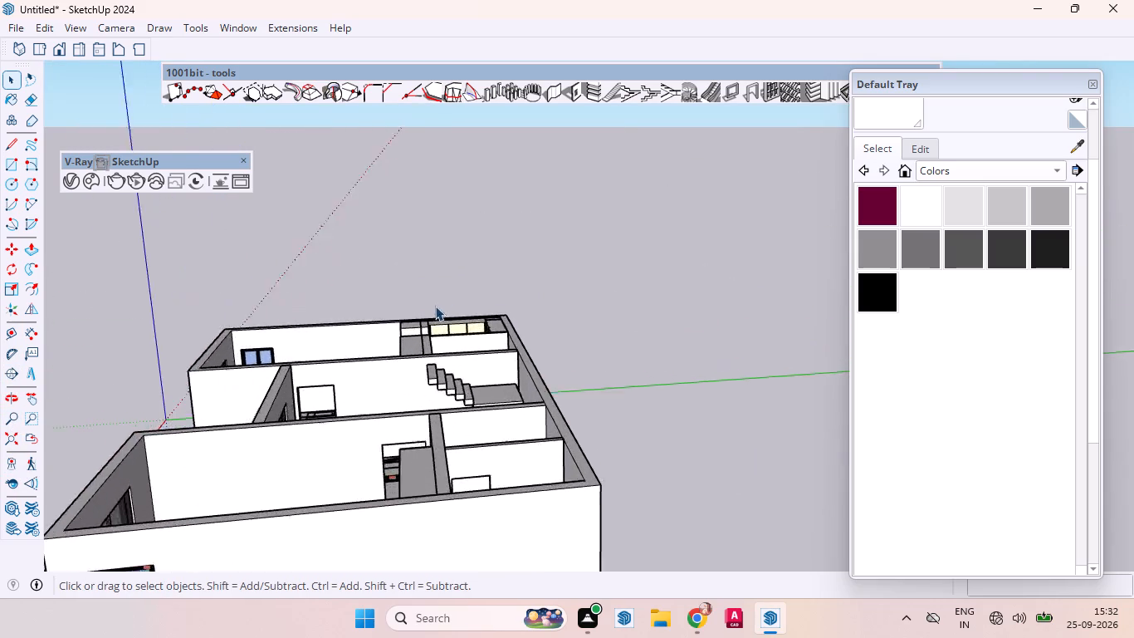
# Examine the cream wardrobes and the passage between them from the front of the room.
pyautogui.scroll(7, 435, 306)
pyautogui.moveTo(433, 333); pyautogui.dragTo(800, 367, button='middle')
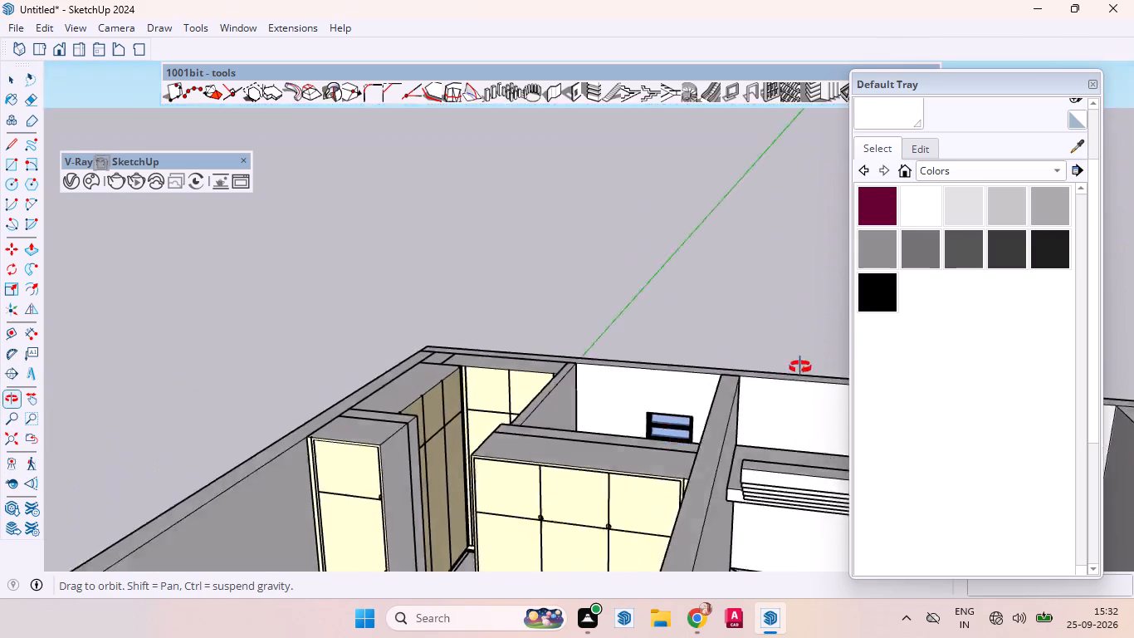
pyautogui.moveTo(800, 367); pyautogui.dragTo(809, 309, button='middle')
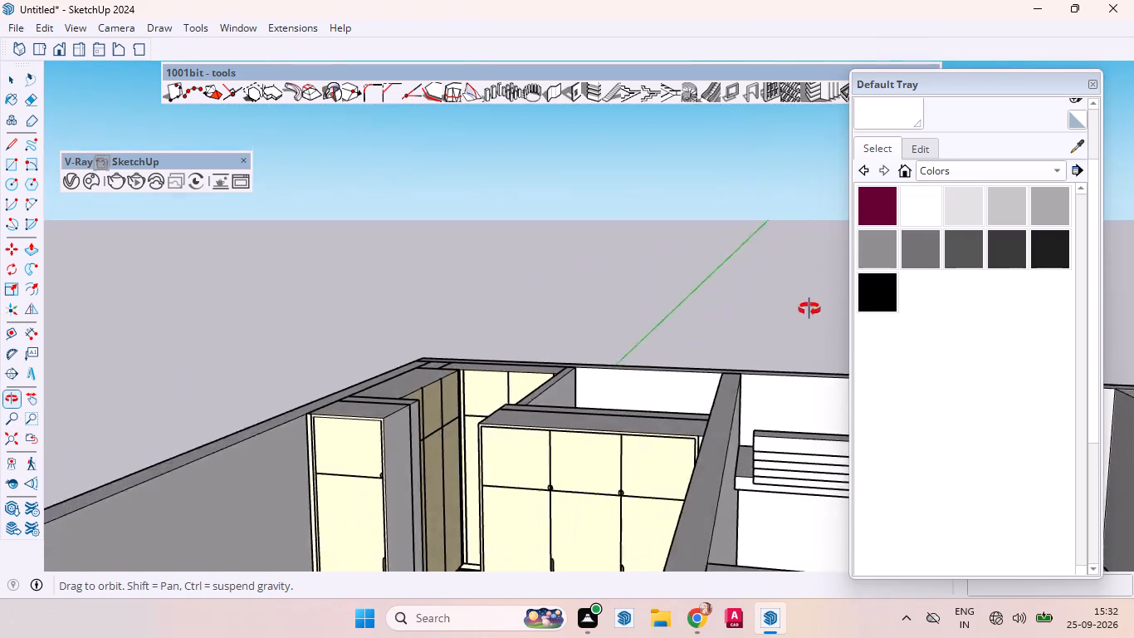
pyautogui.moveTo(809, 309); pyautogui.dragTo(814, 335, button='middle')
pyautogui.scroll(-7, 711, 272)
pyautogui.scroll(7, 525, 449)
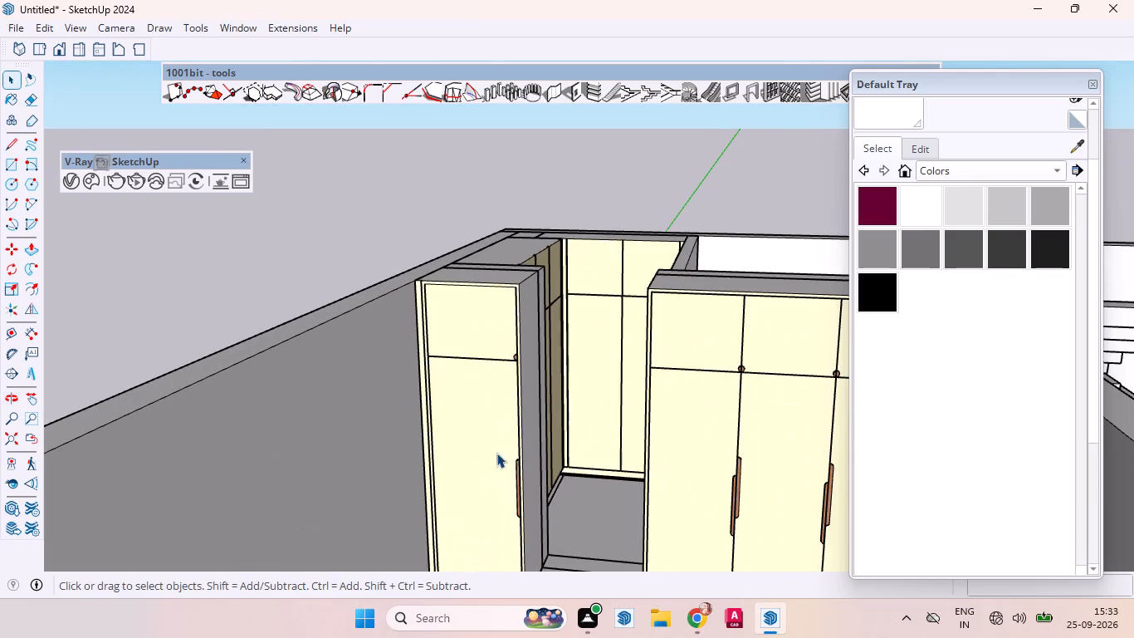
pyautogui.scroll(-3, 732, 395)
pyautogui.scroll(3, 736, 414)
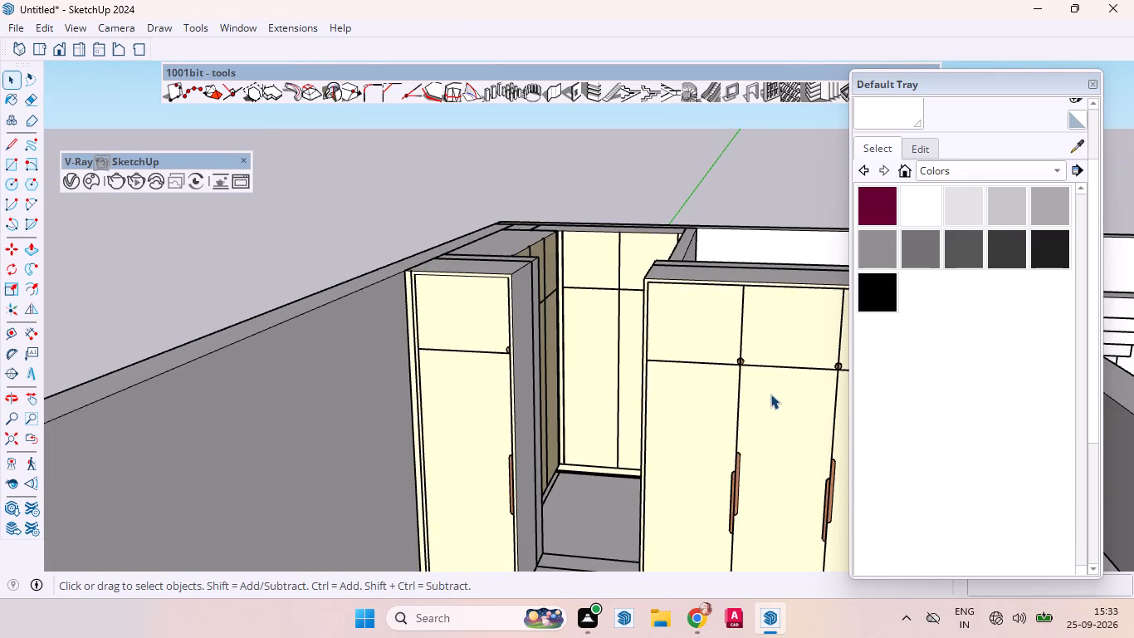
pyautogui.scroll(-4, 770, 394)
pyautogui.middleClick(775, 392)
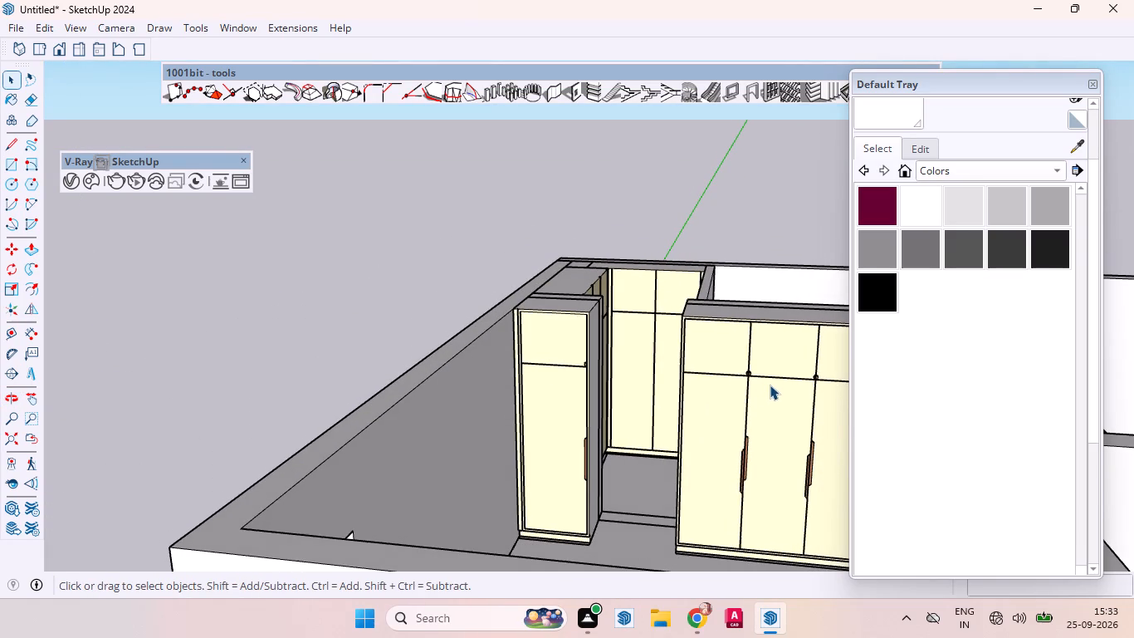
pyautogui.scroll(8, 769, 385)
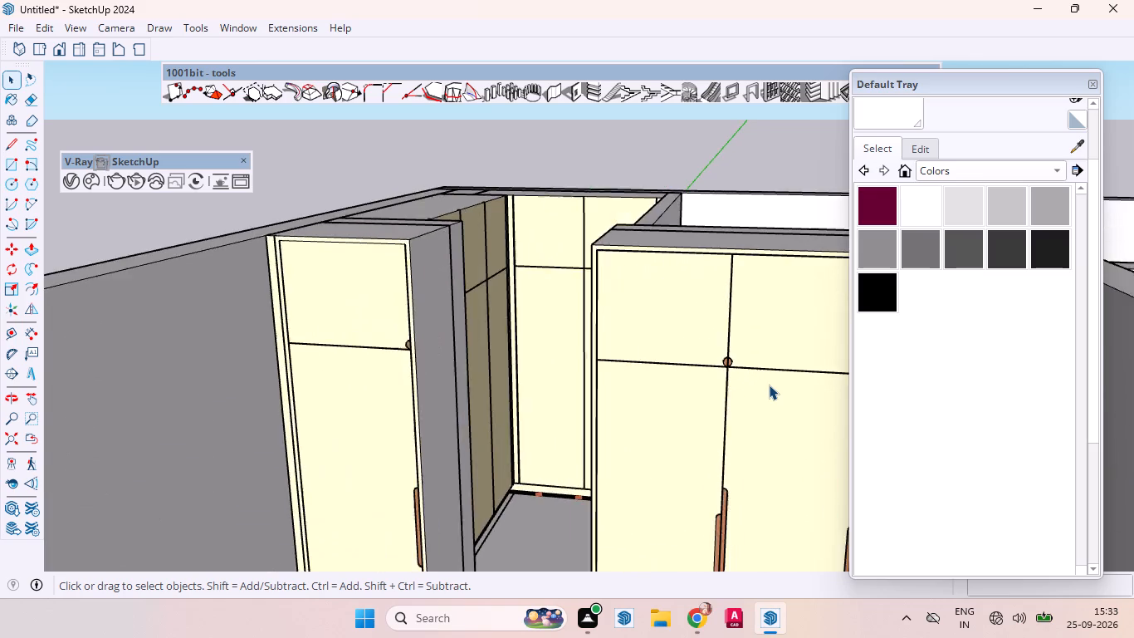
pyautogui.scroll(1, 769, 385)
pyautogui.scroll(-6, 769, 385)
pyautogui.scroll(1, 769, 385)
pyautogui.scroll(-11, 769, 385)
pyautogui.scroll(3, 782, 432)
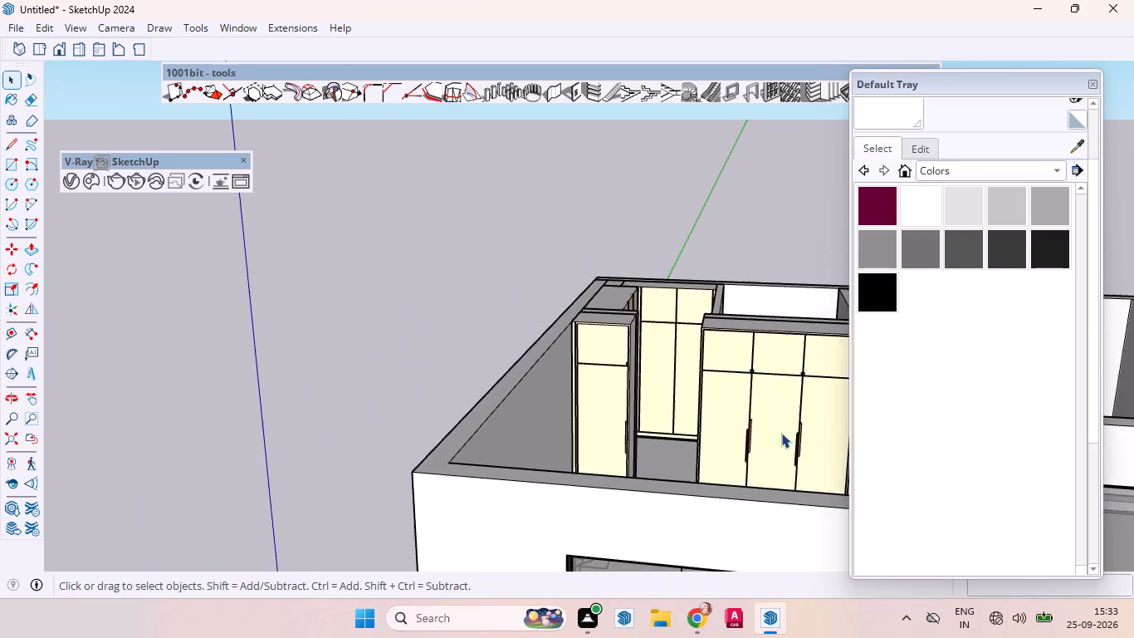
# Examine the paired wooden handles on the wide wardrobe's lower doors and the neighbouring passage.
pyautogui.scroll(5, 781, 433)
pyautogui.scroll(-1, 741, 453)
pyautogui.scroll(17, 741, 453)
pyautogui.scroll(-1, 725, 456)
pyautogui.scroll(2, 725, 456)
pyautogui.scroll(-2, 722, 448)
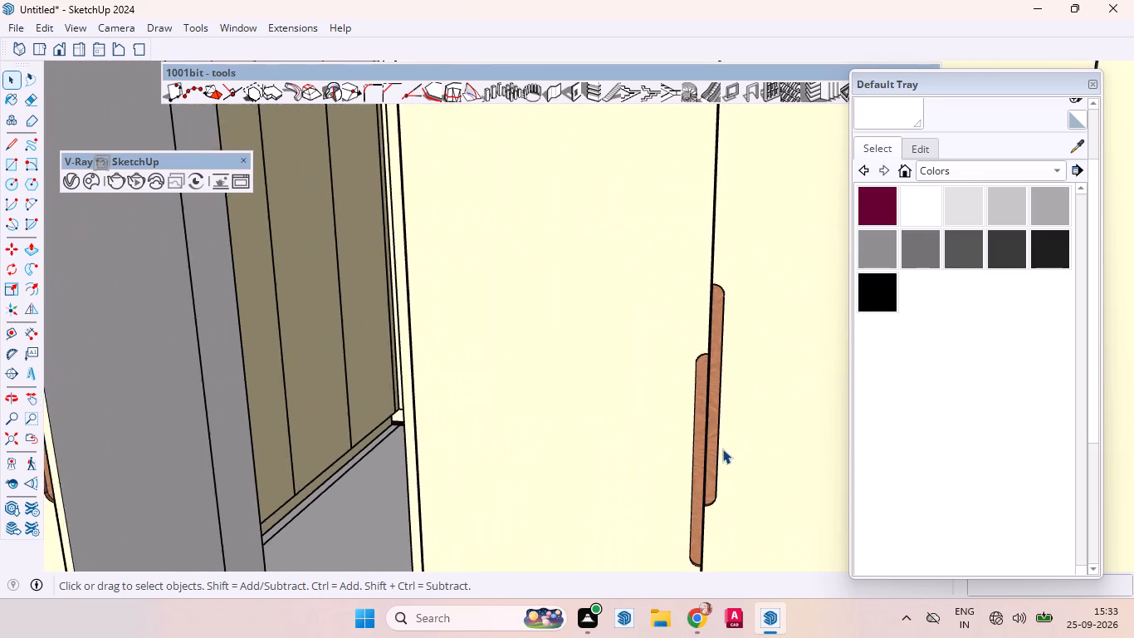
pyautogui.scroll(-7, 722, 449)
pyautogui.scroll(5, 728, 444)
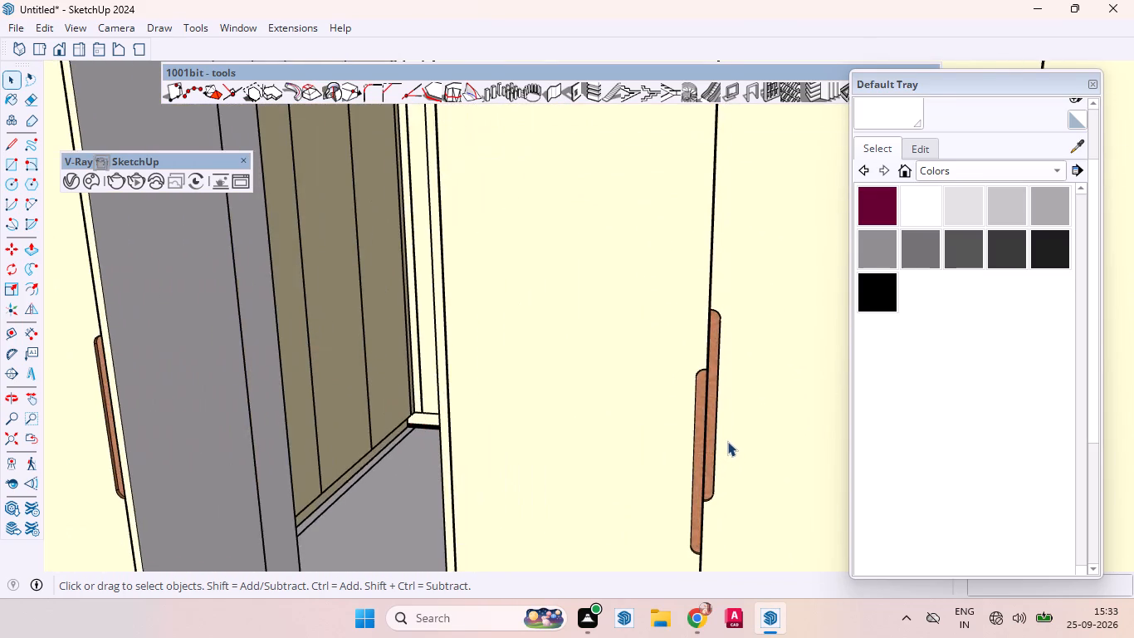
pyautogui.scroll(-3, 727, 441)
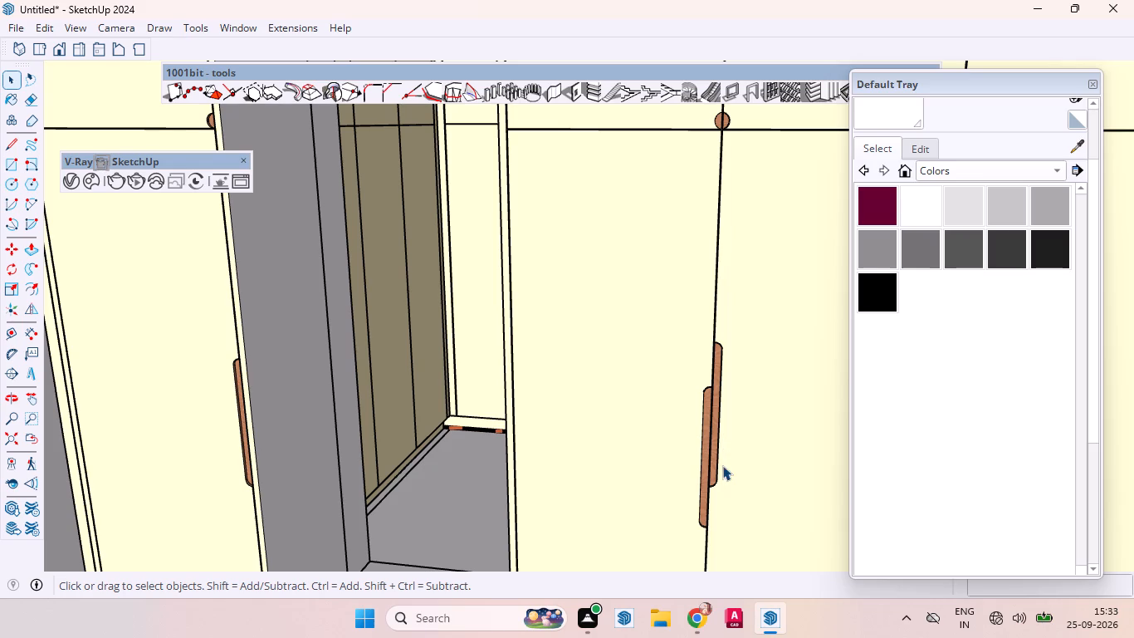
pyautogui.scroll(2, 727, 473)
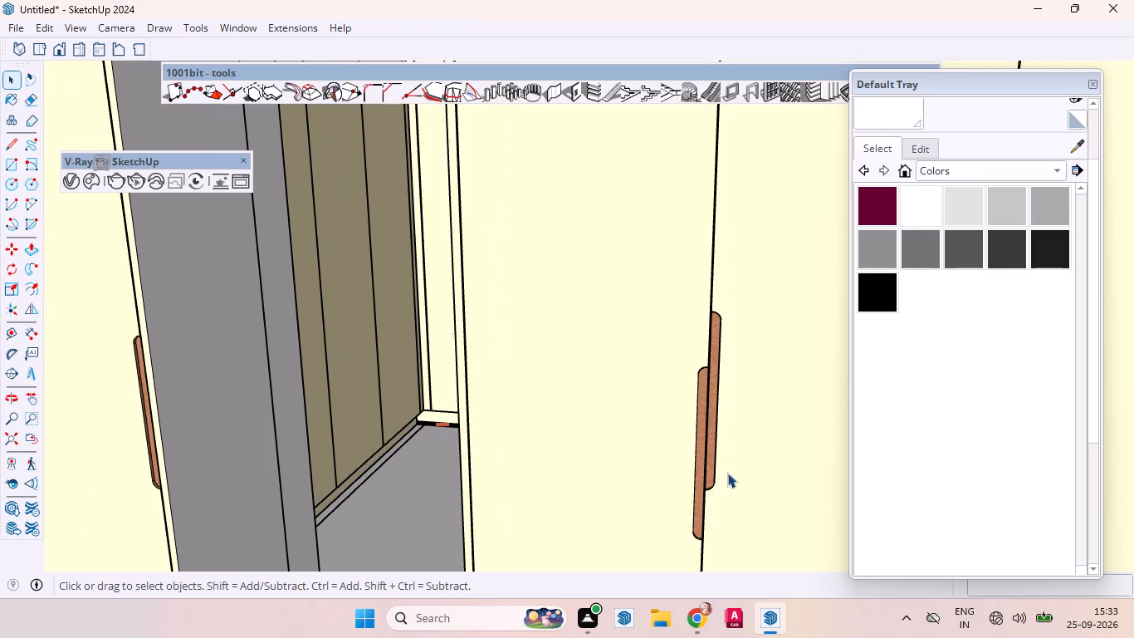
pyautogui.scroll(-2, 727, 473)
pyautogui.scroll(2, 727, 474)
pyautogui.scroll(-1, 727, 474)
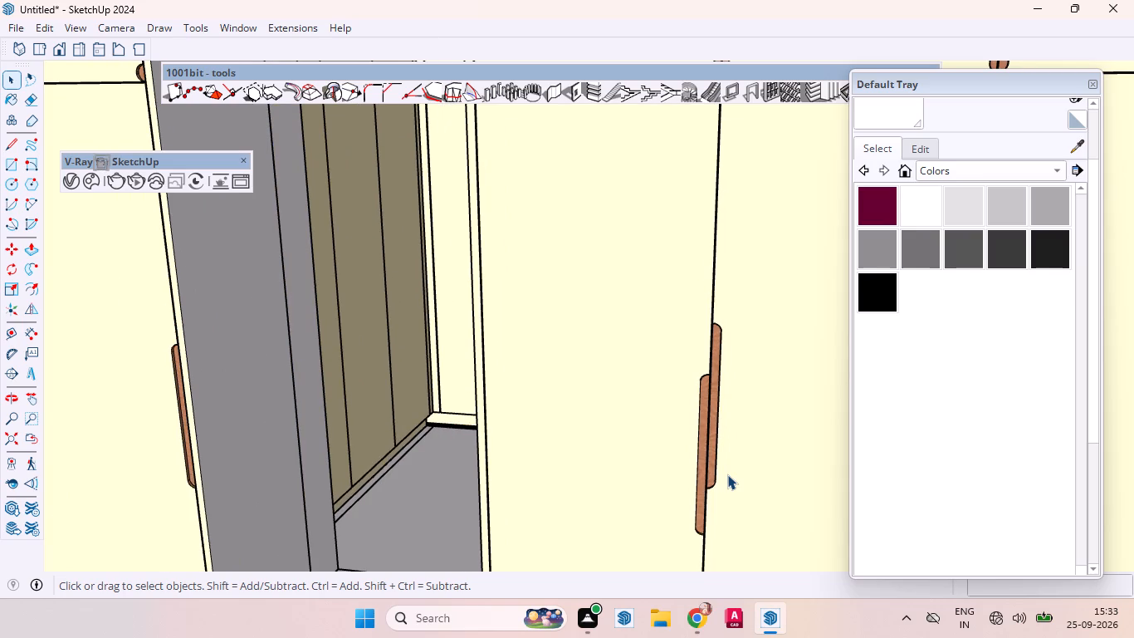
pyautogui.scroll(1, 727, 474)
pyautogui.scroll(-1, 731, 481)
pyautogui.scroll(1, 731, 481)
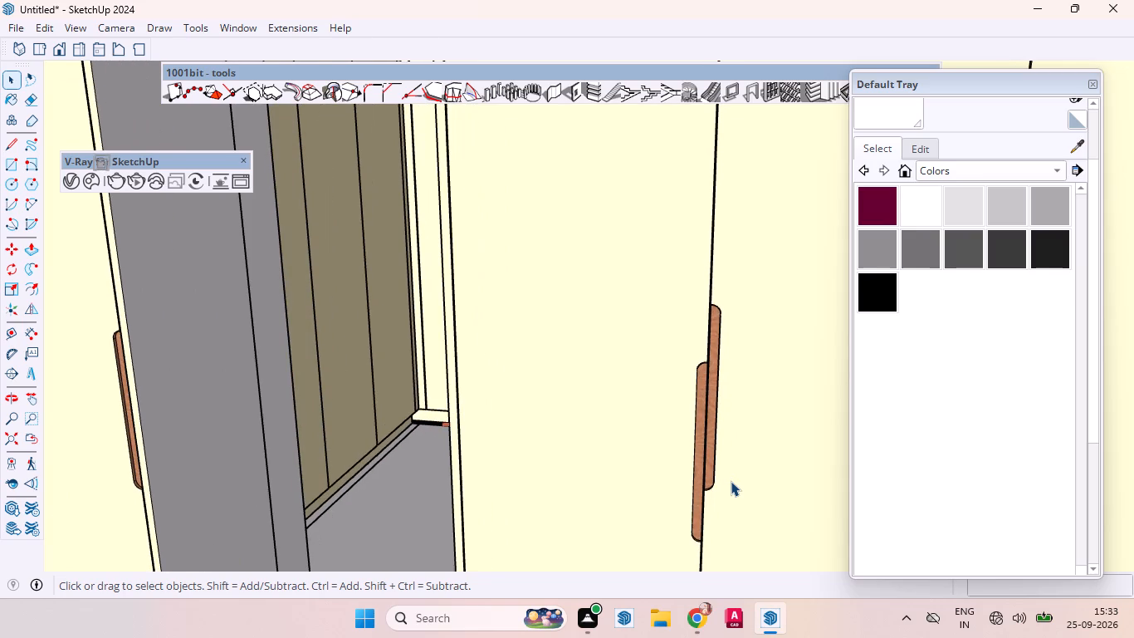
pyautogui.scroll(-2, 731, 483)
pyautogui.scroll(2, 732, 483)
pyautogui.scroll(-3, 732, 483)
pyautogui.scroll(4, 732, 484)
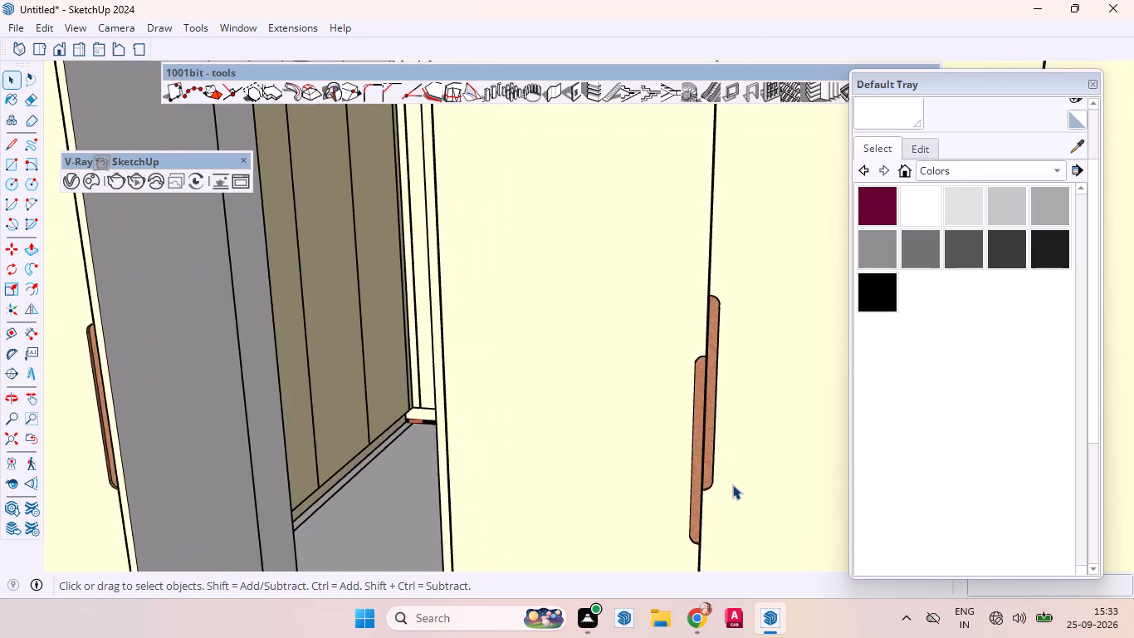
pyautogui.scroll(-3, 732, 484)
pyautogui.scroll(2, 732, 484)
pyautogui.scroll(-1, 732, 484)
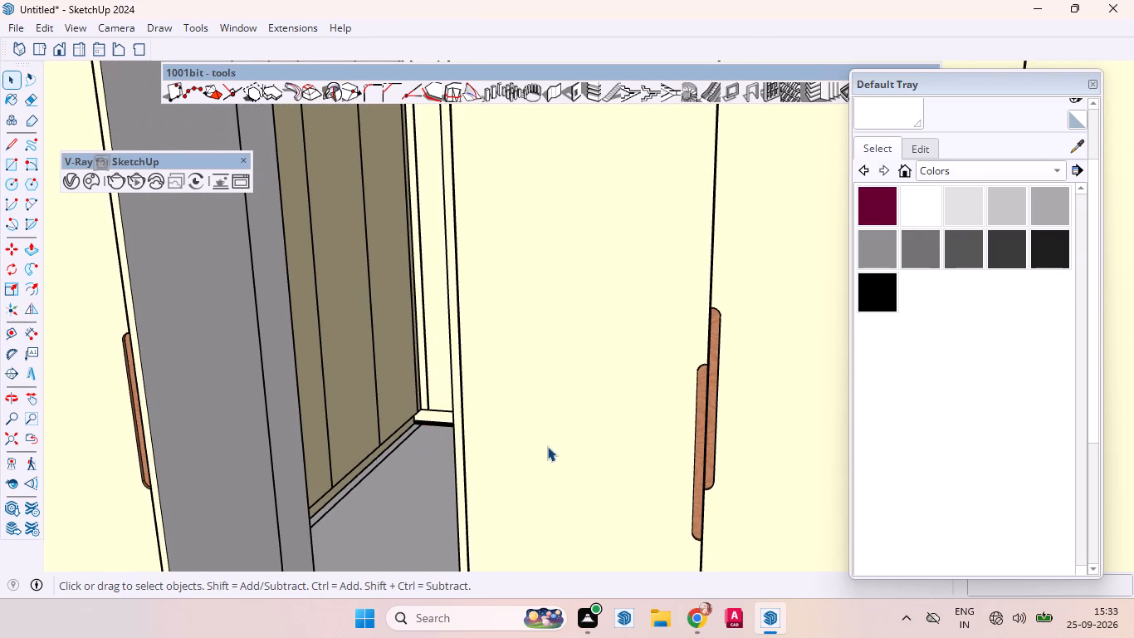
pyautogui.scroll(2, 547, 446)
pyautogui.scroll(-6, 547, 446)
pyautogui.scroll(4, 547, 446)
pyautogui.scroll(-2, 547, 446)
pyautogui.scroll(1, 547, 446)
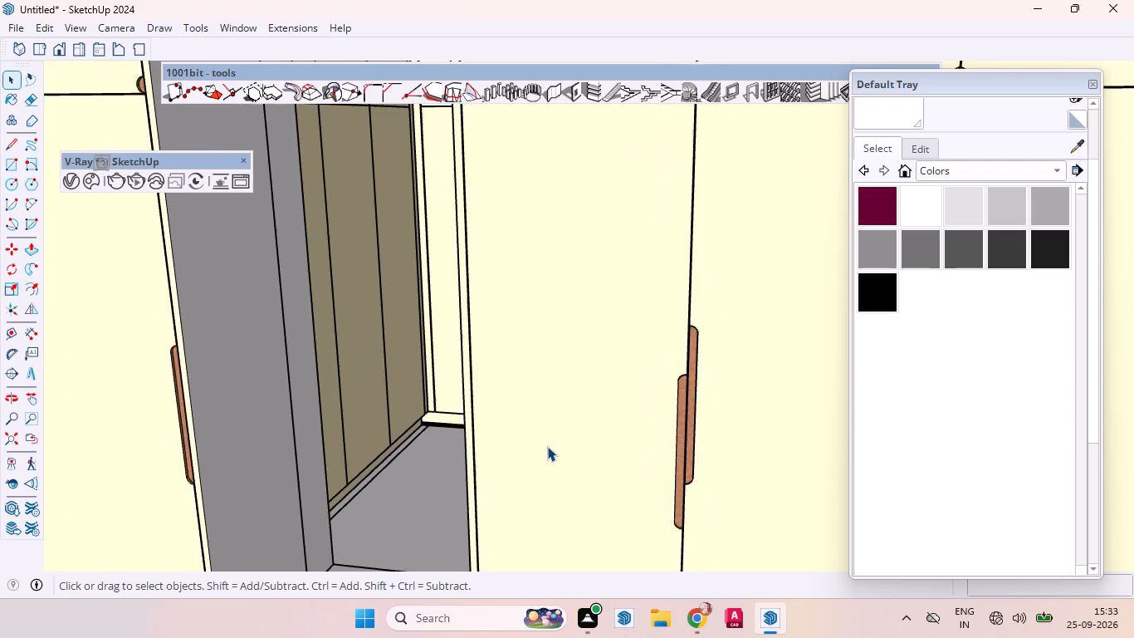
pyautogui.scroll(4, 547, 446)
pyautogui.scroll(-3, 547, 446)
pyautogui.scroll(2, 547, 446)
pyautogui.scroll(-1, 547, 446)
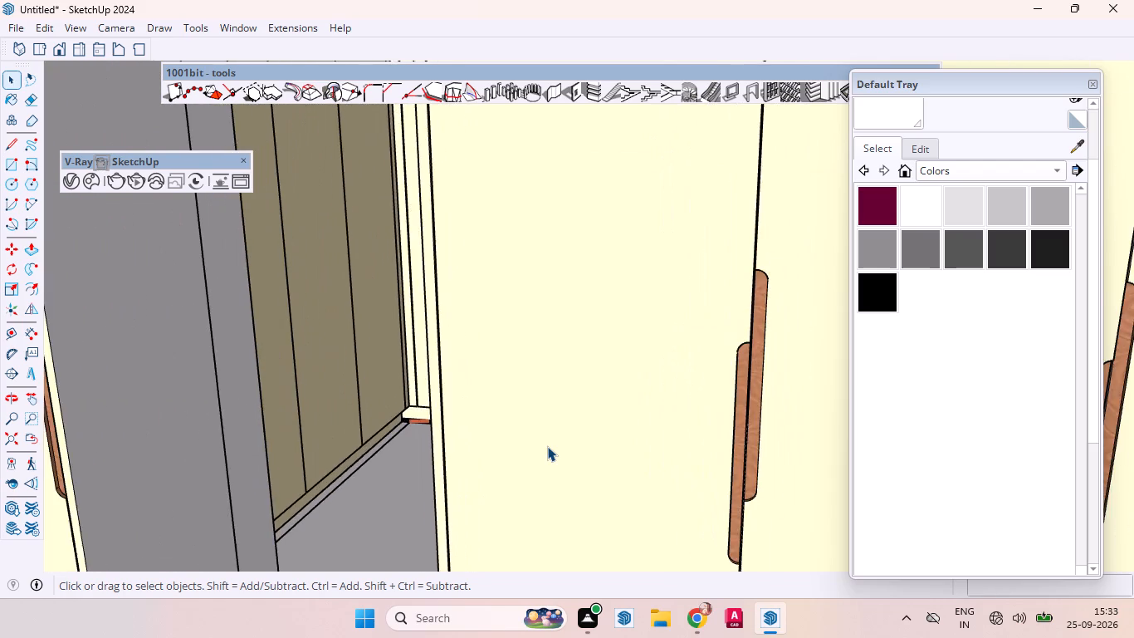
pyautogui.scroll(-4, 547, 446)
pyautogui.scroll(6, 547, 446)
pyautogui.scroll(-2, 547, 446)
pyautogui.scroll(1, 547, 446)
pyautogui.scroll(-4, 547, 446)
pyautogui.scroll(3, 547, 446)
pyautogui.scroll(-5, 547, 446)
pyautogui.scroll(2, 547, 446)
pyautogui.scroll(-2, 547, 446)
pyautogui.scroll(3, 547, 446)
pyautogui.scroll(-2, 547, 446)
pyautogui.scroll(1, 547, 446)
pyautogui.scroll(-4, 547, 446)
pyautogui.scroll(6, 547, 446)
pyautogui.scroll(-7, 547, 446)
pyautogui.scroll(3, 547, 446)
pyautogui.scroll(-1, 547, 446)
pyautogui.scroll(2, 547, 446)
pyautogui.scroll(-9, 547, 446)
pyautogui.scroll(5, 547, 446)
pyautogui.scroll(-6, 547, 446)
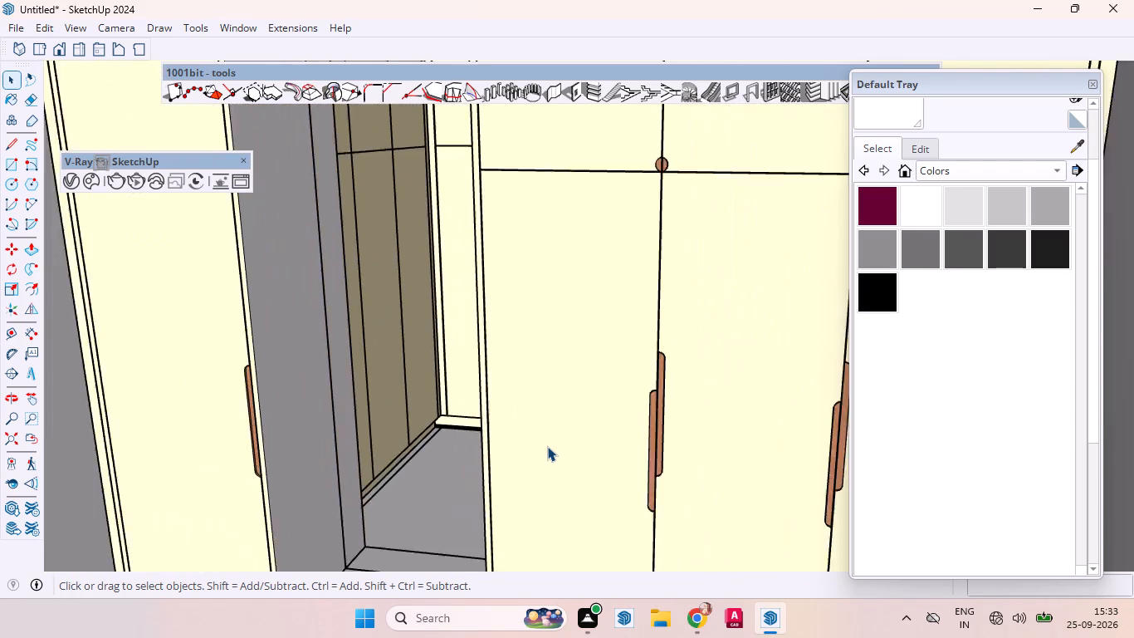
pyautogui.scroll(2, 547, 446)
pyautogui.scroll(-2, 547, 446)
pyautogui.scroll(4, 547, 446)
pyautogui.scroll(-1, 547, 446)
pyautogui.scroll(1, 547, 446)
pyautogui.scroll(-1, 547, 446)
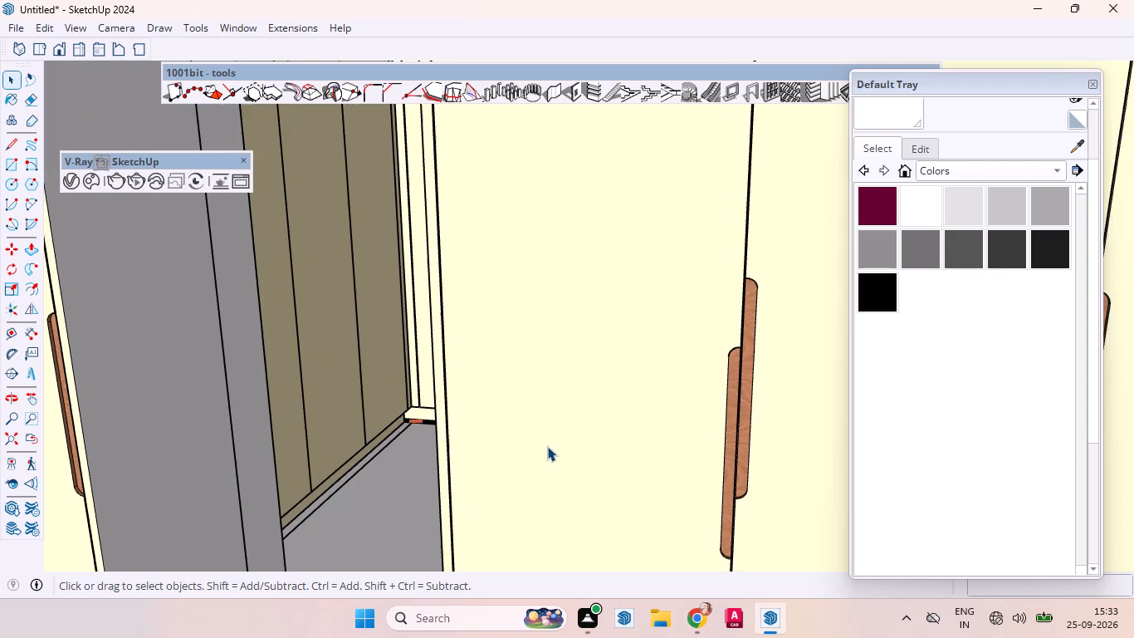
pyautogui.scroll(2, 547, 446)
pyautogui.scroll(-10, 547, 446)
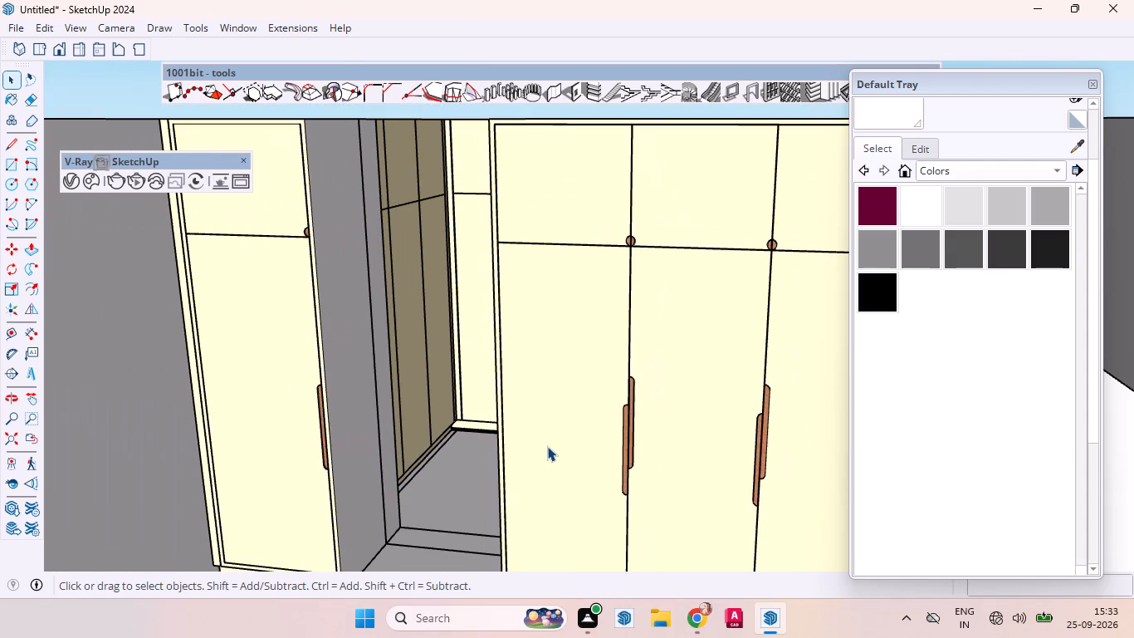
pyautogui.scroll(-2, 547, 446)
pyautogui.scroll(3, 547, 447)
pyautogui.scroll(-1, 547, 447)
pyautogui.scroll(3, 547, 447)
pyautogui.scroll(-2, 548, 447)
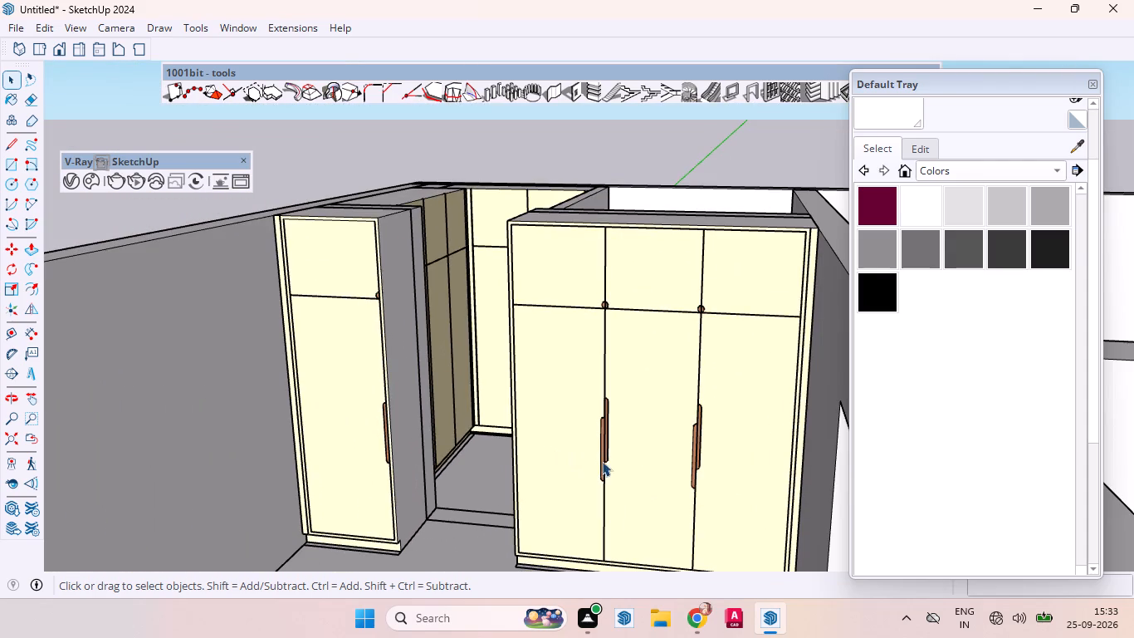
# Examine the staggered wooden handles and the door gap between them up close from several angles.
pyautogui.scroll(1, 555, 447)
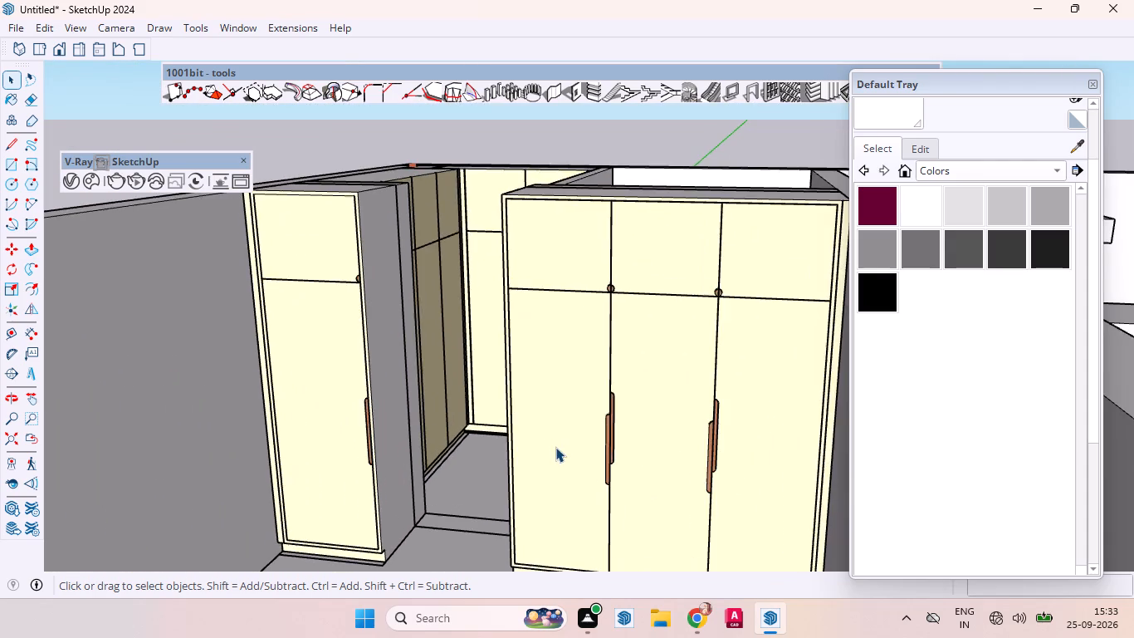
pyautogui.scroll(3, 555, 447)
pyautogui.scroll(-1, 555, 447)
pyautogui.scroll(4, 555, 447)
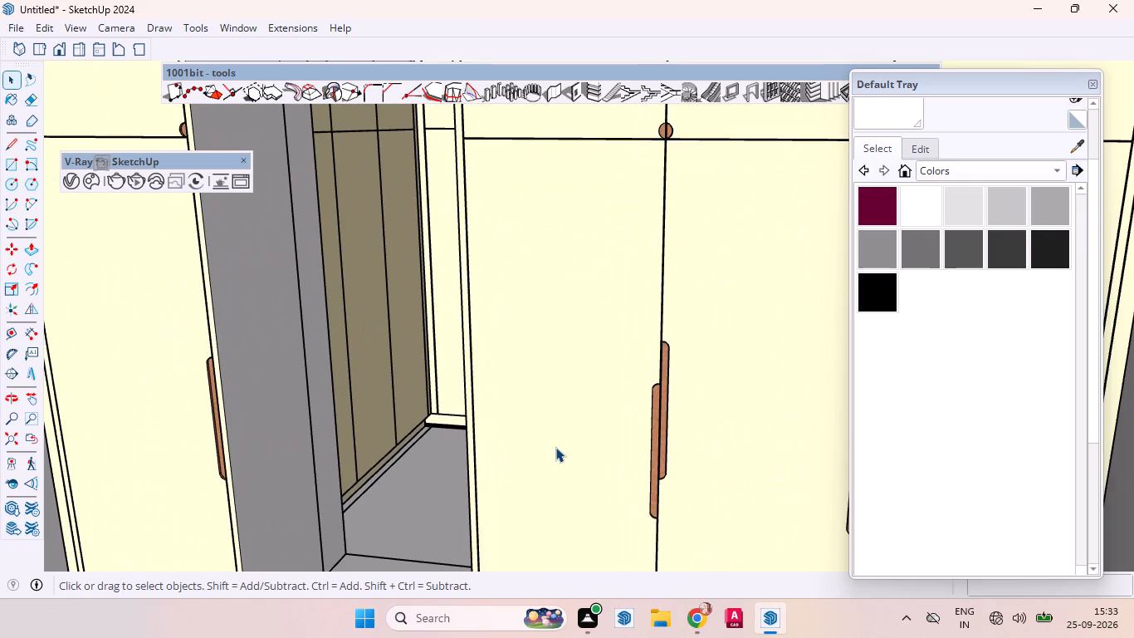
pyautogui.scroll(3, 555, 447)
pyautogui.scroll(-4, 555, 447)
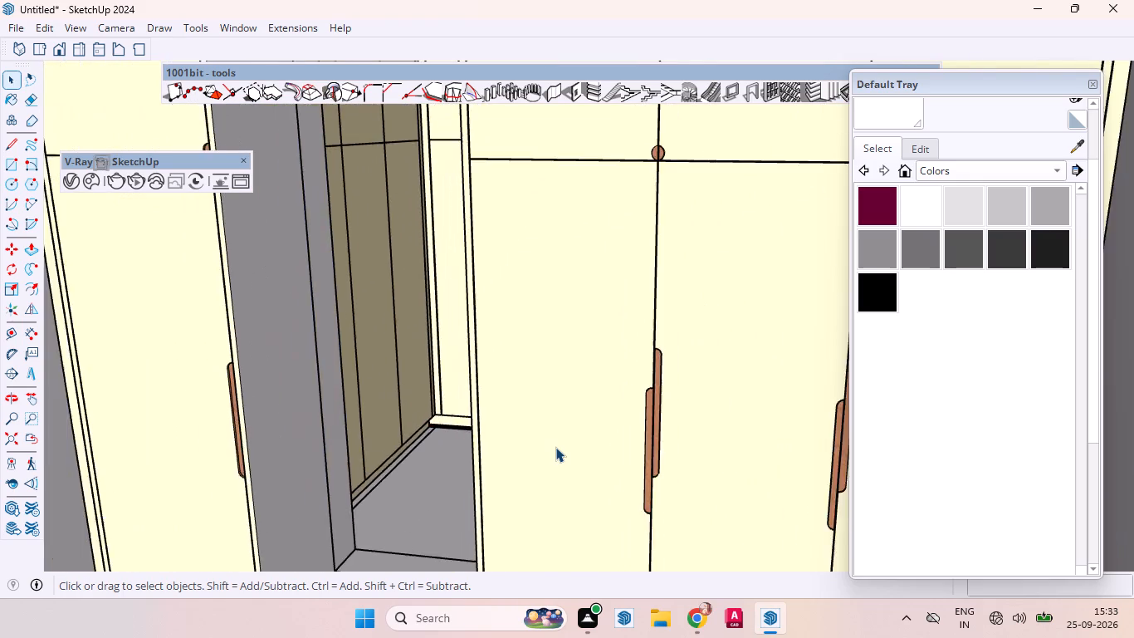
pyautogui.scroll(4, 555, 447)
pyautogui.scroll(-3, 555, 447)
pyautogui.scroll(4, 555, 447)
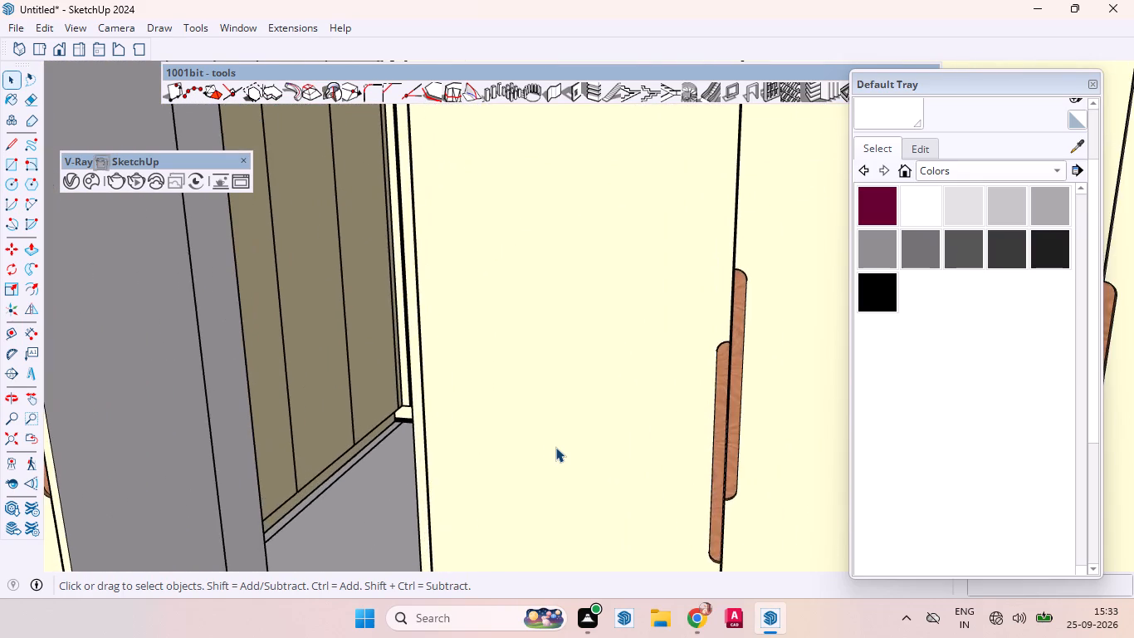
pyautogui.scroll(-4, 555, 447)
pyautogui.scroll(3, 555, 447)
pyautogui.moveTo(568, 453); pyautogui.dragTo(469, 420, button='middle')
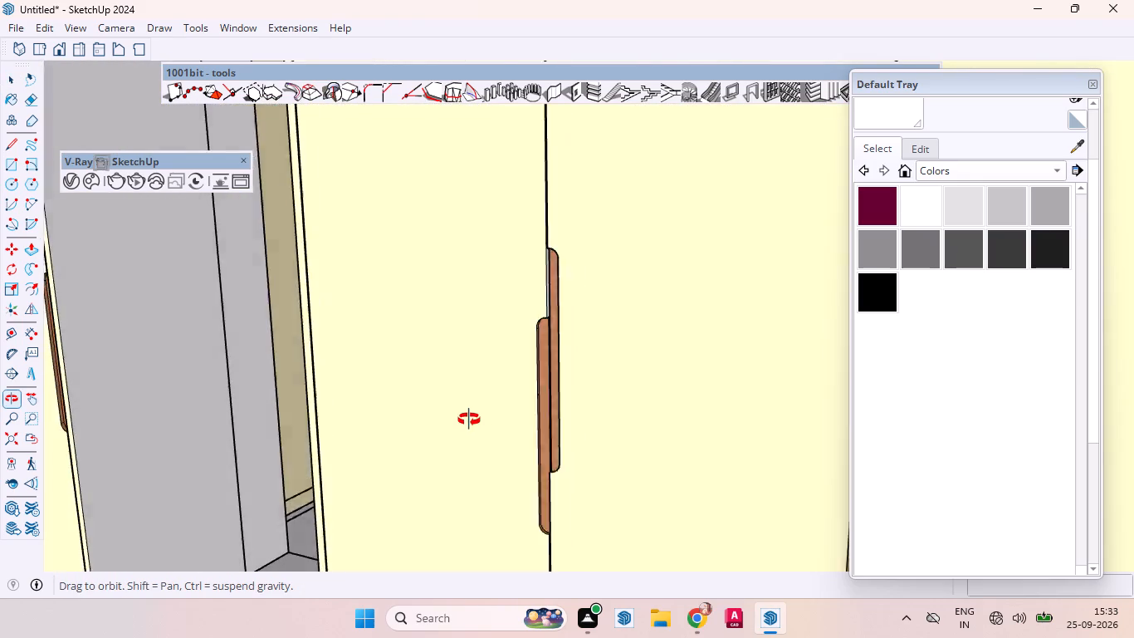
pyautogui.moveTo(469, 420); pyautogui.dragTo(466, 410, button='middle')
pyautogui.scroll(3, 510, 418)
pyautogui.scroll(-1, 510, 418)
pyautogui.scroll(15, 510, 418)
pyautogui.scroll(-3, 489, 418)
pyautogui.scroll(1, 489, 418)
pyautogui.scroll(-2, 489, 418)
pyautogui.scroll(2, 489, 418)
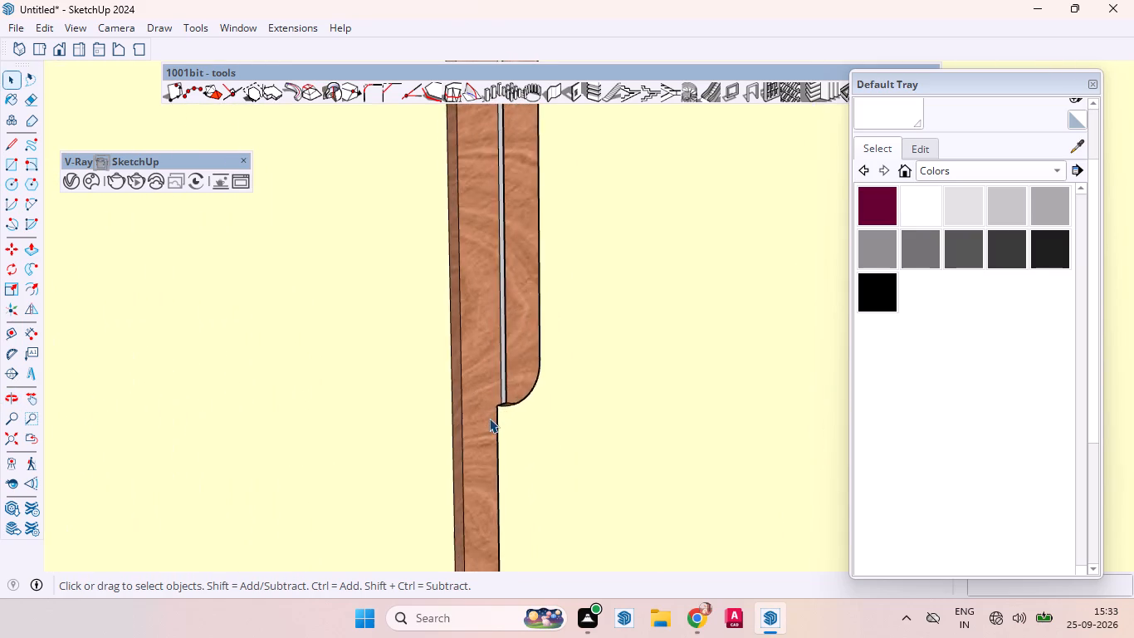
pyautogui.moveTo(489, 418); pyautogui.dragTo(645, 536, button='middle')
pyautogui.scroll(1, 622, 439)
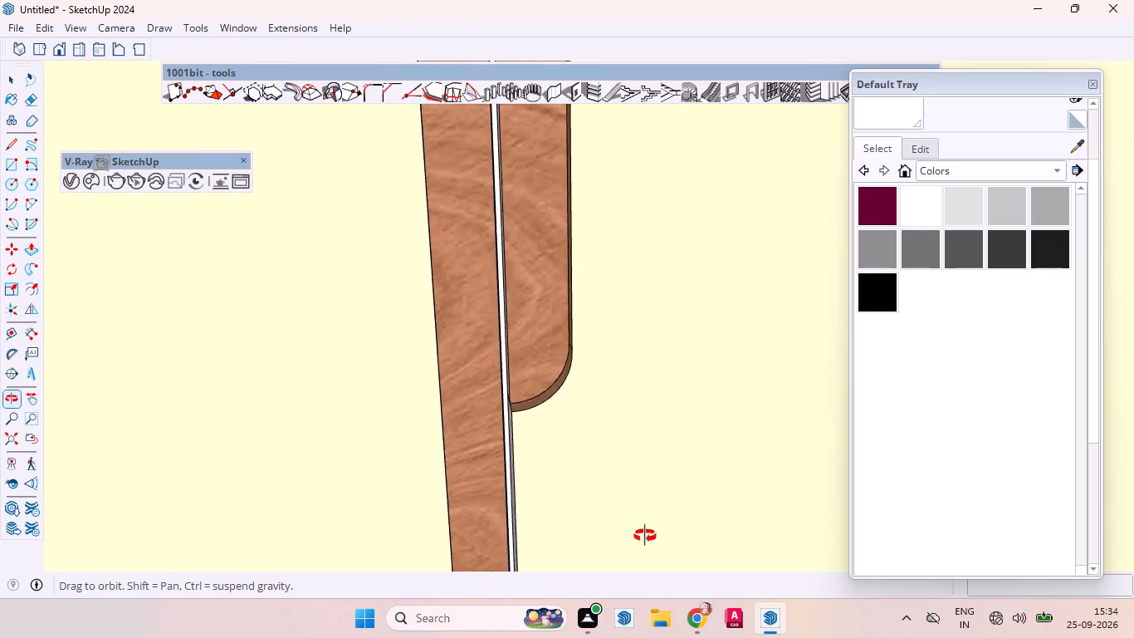
pyautogui.moveTo(645, 536); pyautogui.dragTo(597, 540, button='middle')
pyautogui.scroll(-1, 565, 511)
pyautogui.scroll(1, 561, 510)
pyautogui.scroll(-11, 556, 506)
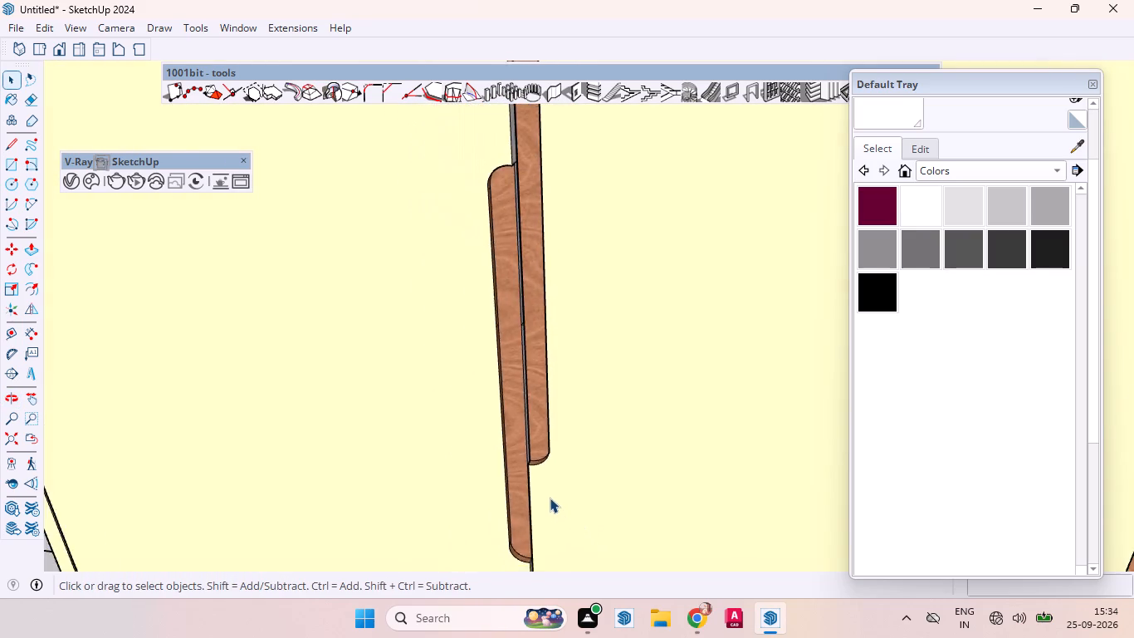
pyautogui.scroll(-3, 550, 498)
pyautogui.scroll(2, 550, 498)
pyautogui.scroll(-9, 550, 498)
pyautogui.scroll(1, 550, 498)
pyautogui.scroll(-2, 550, 498)
pyautogui.scroll(4, 550, 498)
pyautogui.scroll(-15, 550, 498)
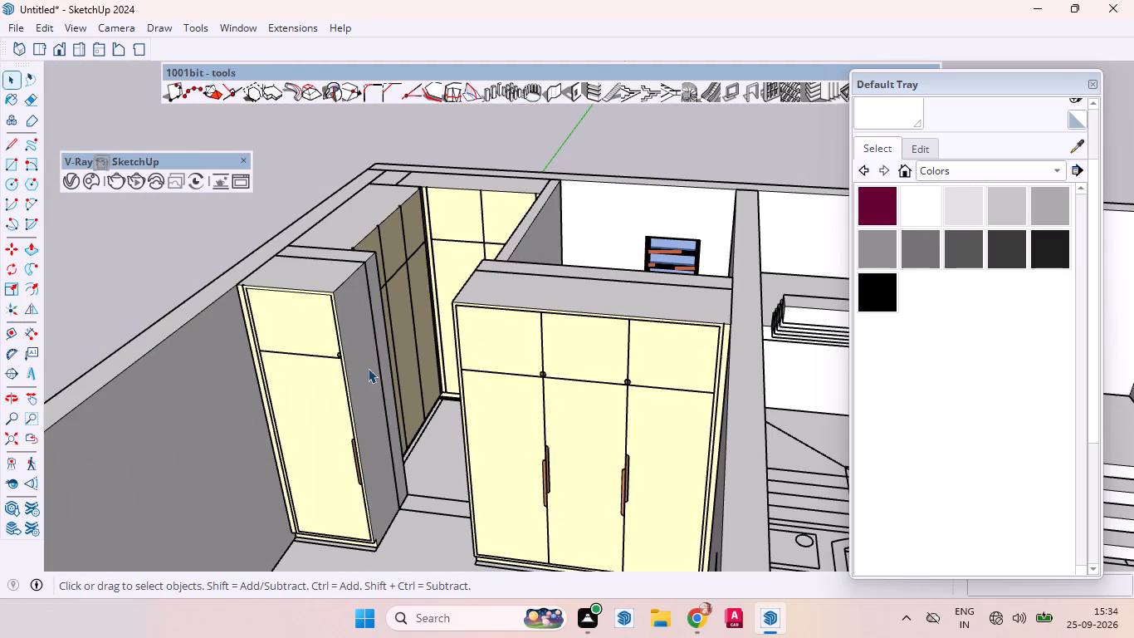
# Open the cream three-door wardrobe behind the partition wall for editing and select its middle lower door face.
pyautogui.scroll(4, 366, 362)
pyautogui.moveTo(436, 262); pyautogui.dragTo(287, 371, button='middle')
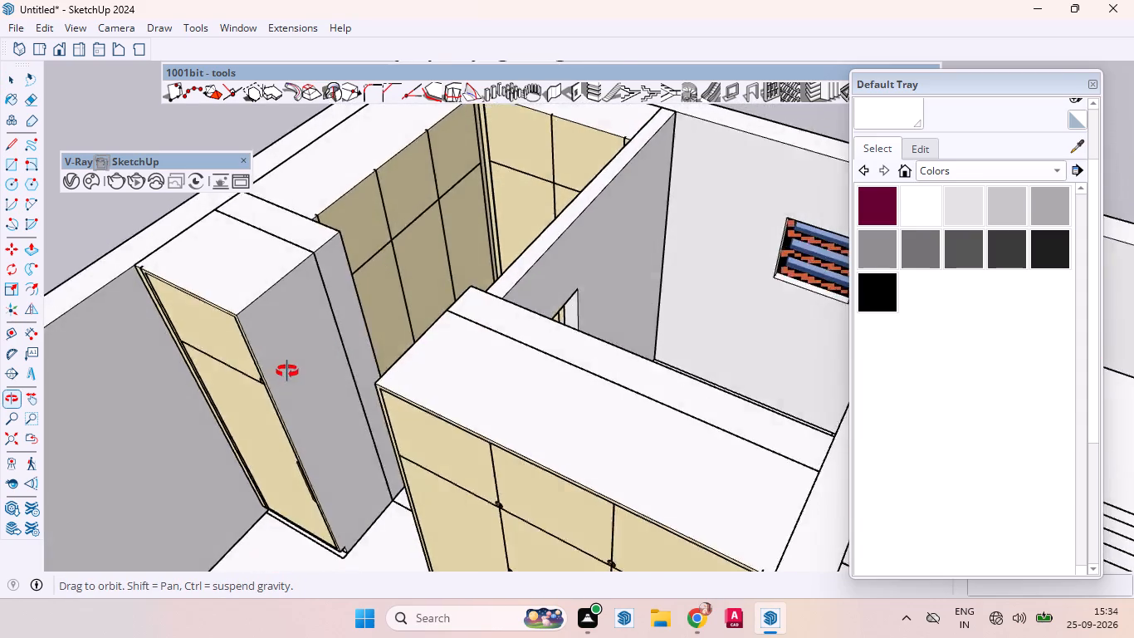
pyautogui.moveTo(287, 371); pyautogui.dragTo(107, 376, button='middle')
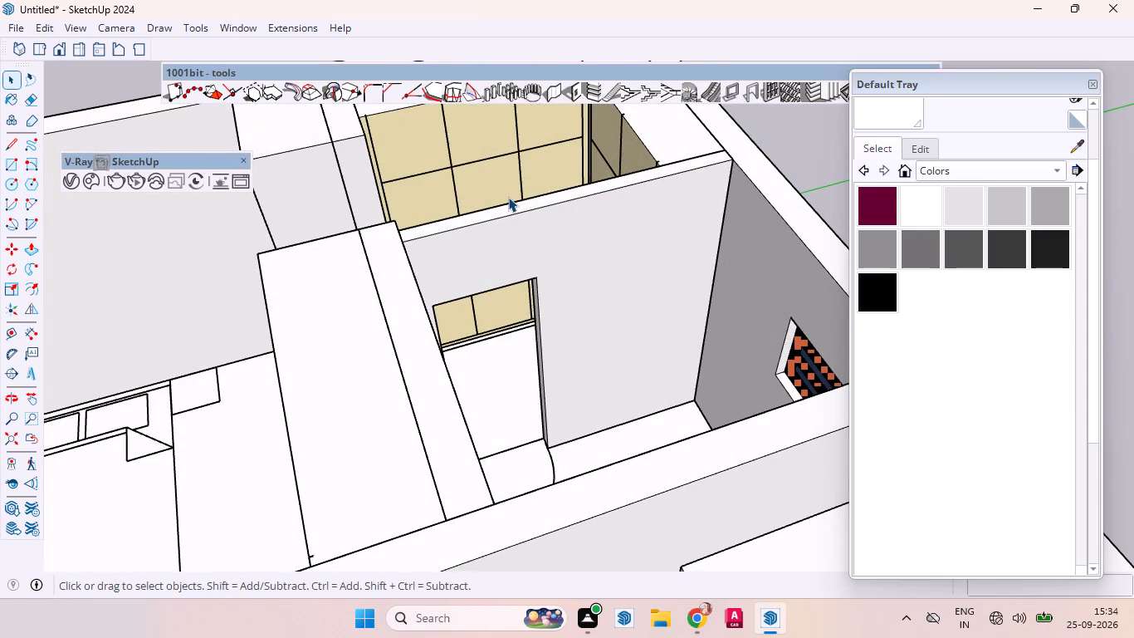
pyautogui.scroll(1, 508, 197)
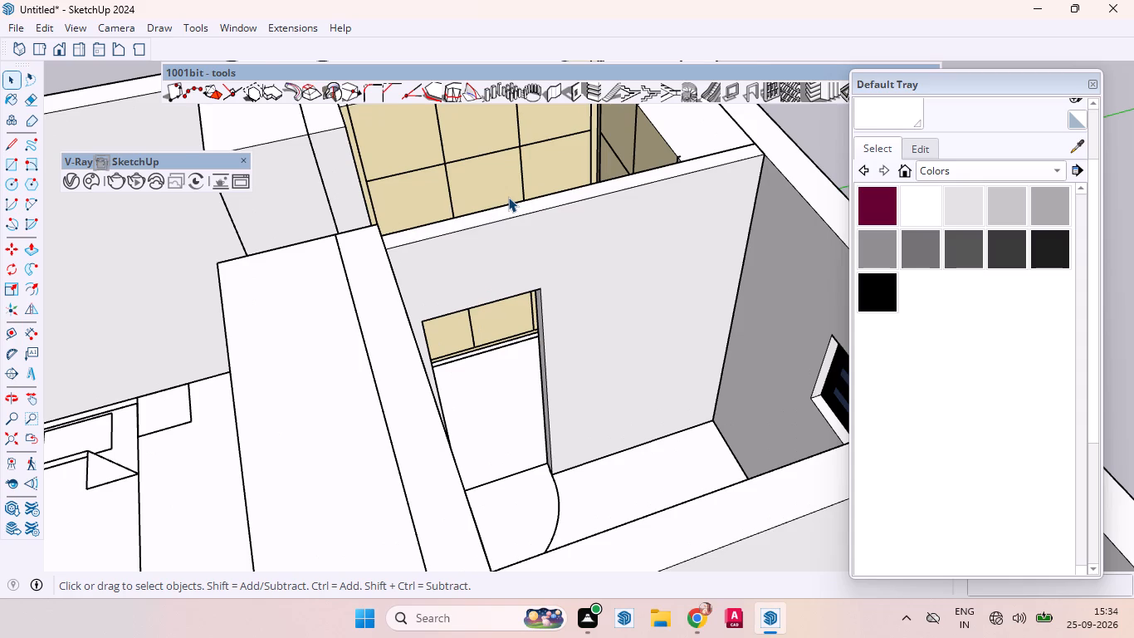
pyautogui.scroll(7, 508, 197)
pyautogui.scroll(-1, 508, 197)
pyautogui.scroll(2, 508, 197)
pyautogui.scroll(-7, 508, 197)
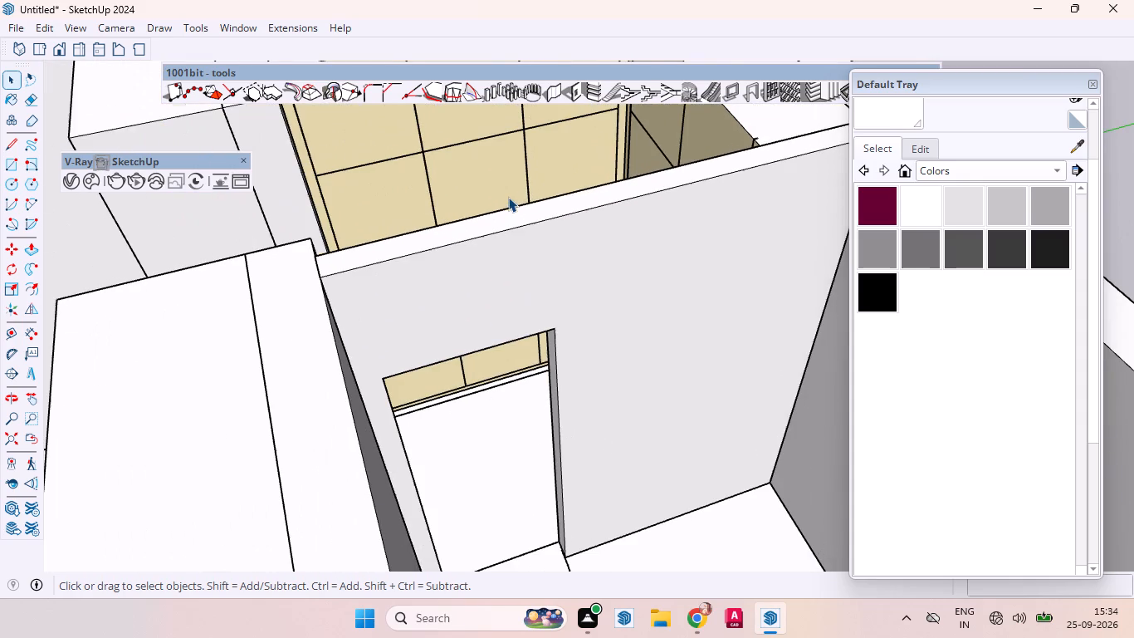
pyautogui.click(482, 194)
pyautogui.doubleClick(482, 194)
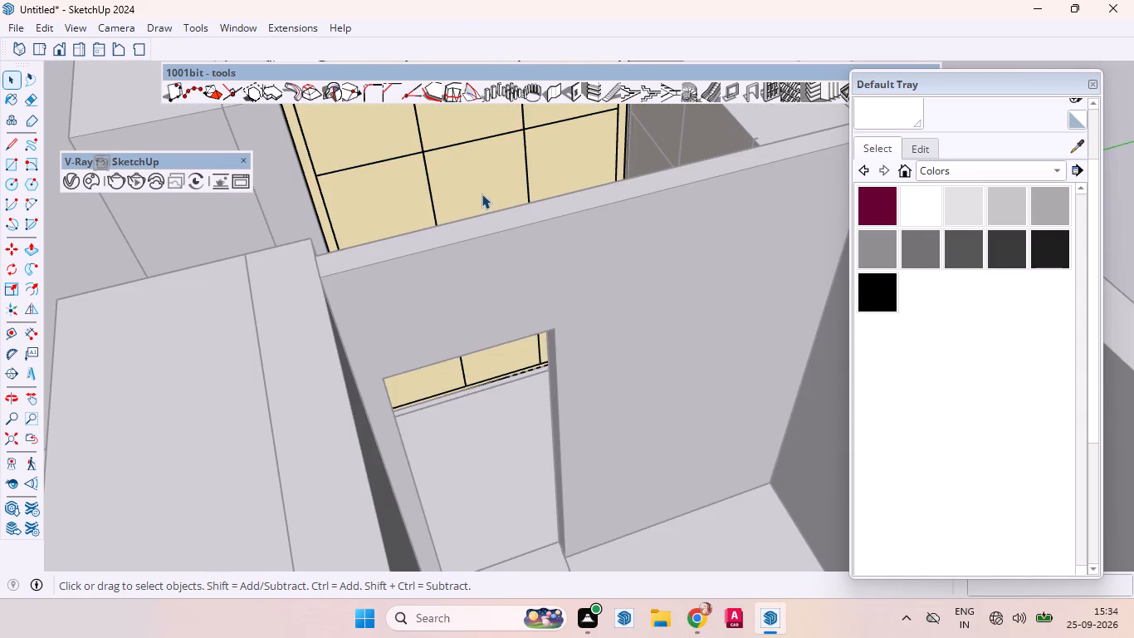
pyautogui.click(474, 191)
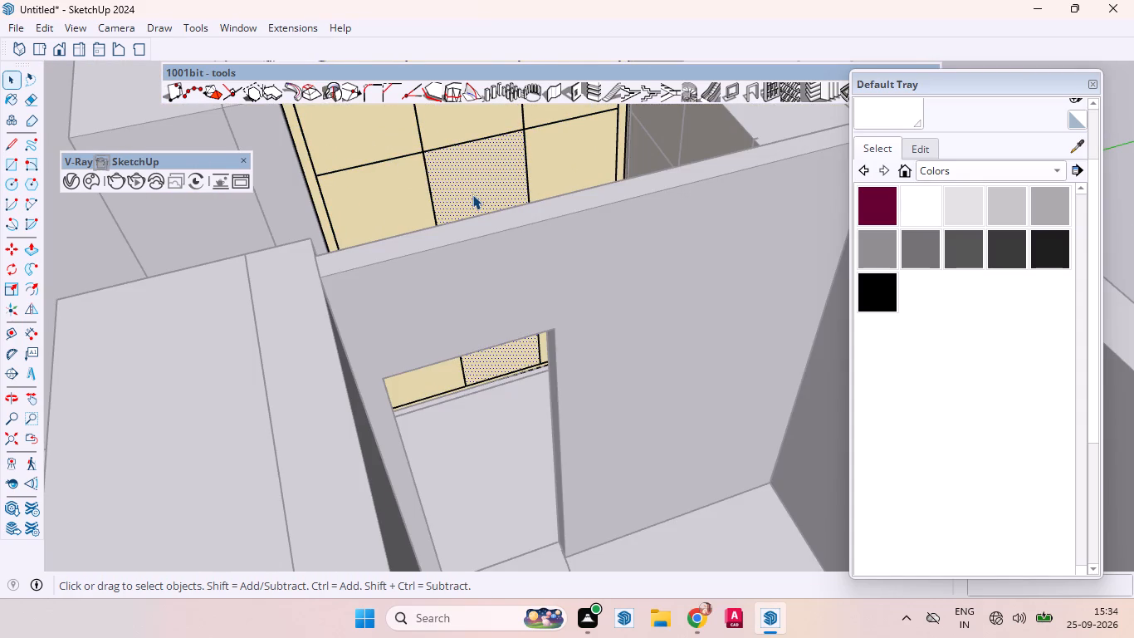
# Examine the door fronts of the wardrobe behind the partition wall, up close over the wall and from above.
pyautogui.scroll(1, 472, 194)
pyautogui.scroll(-1, 472, 194)
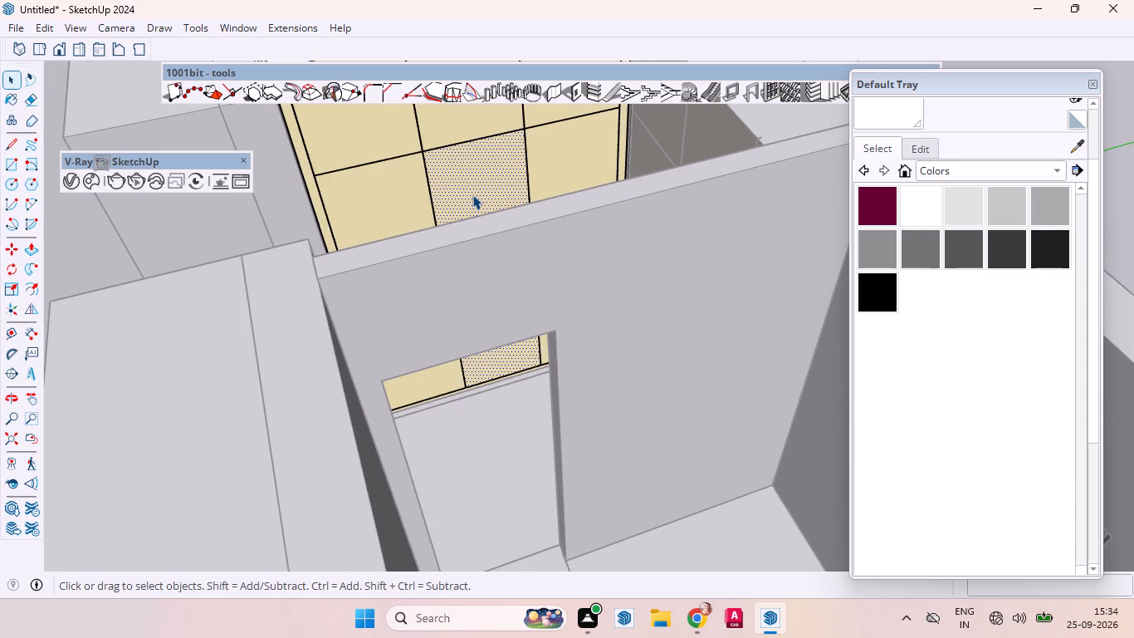
pyautogui.scroll(1, 472, 194)
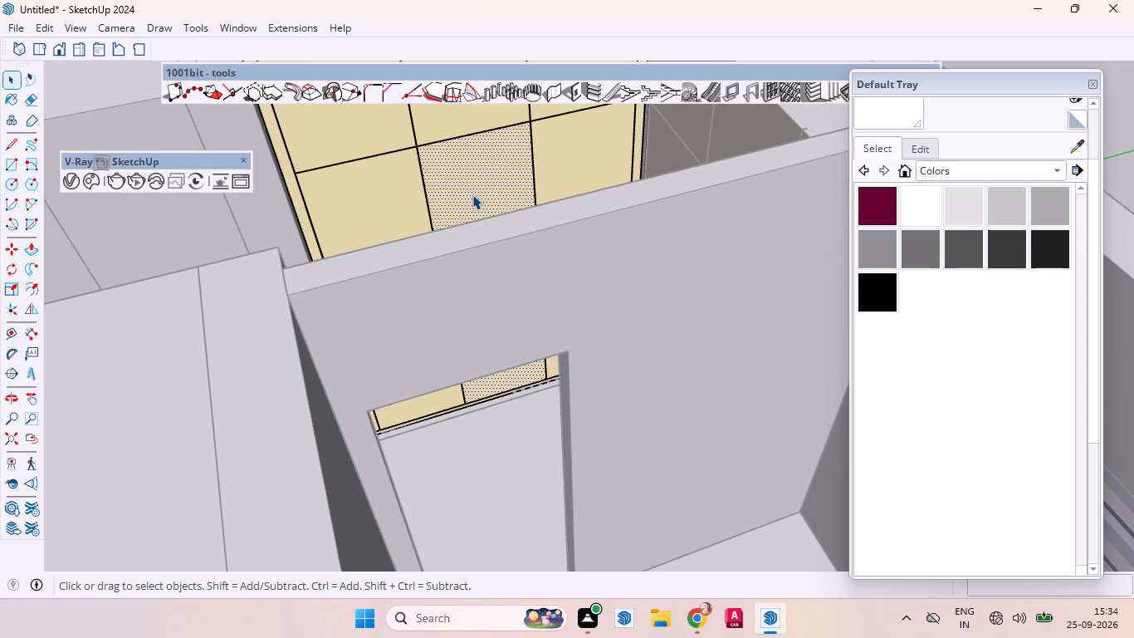
pyautogui.scroll(-3, 472, 194)
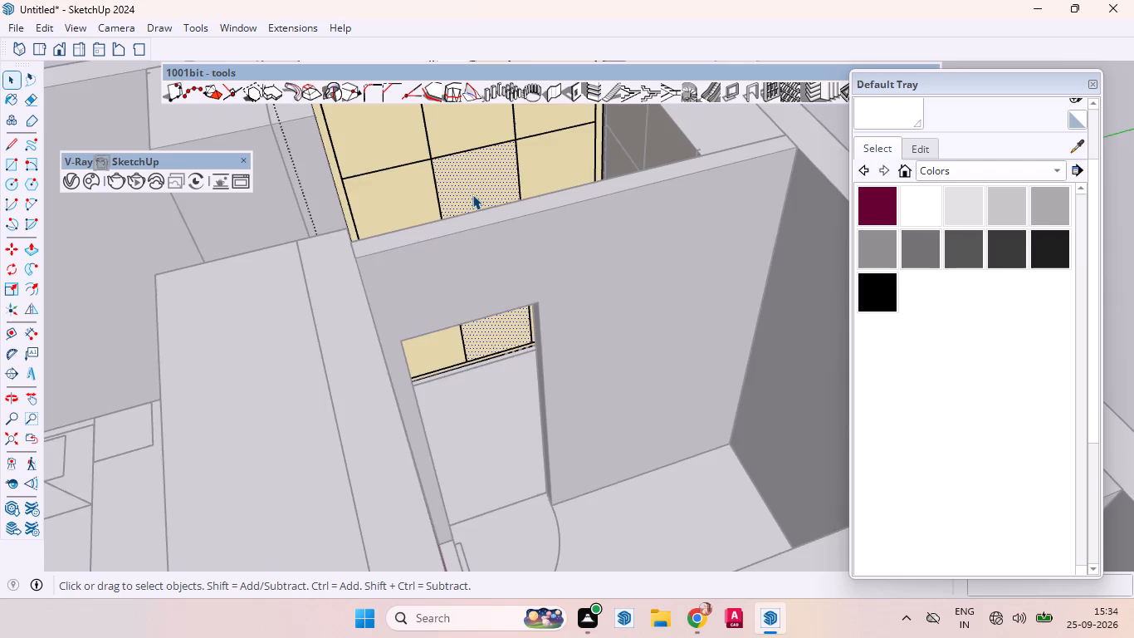
pyautogui.scroll(3, 472, 194)
pyautogui.scroll(-1, 472, 194)
pyautogui.scroll(1, 472, 194)
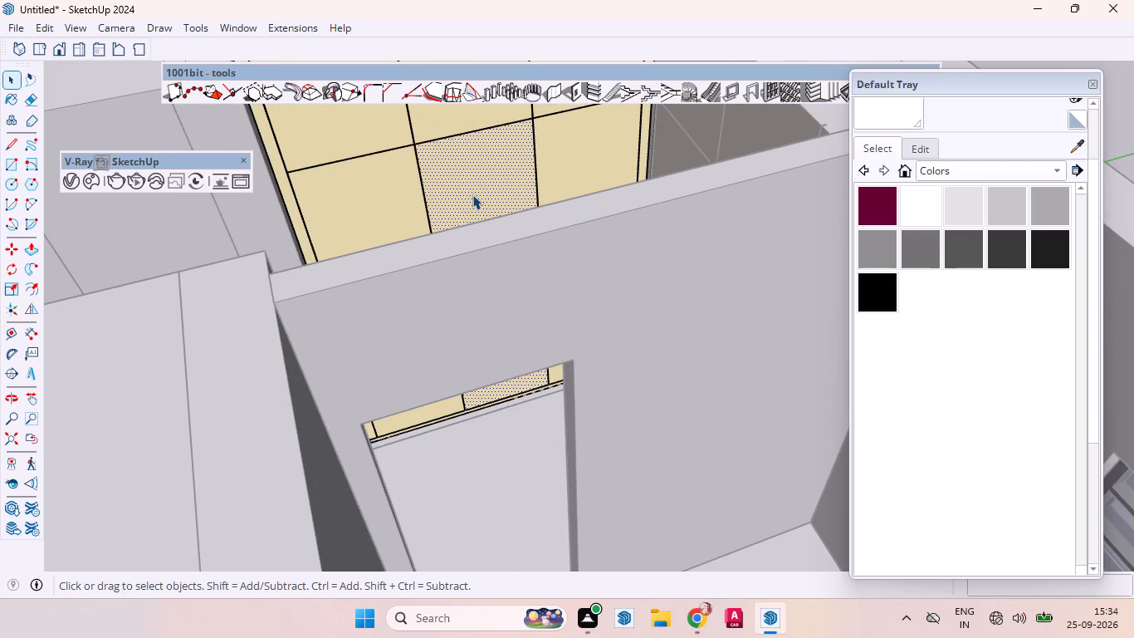
pyautogui.scroll(-2, 472, 194)
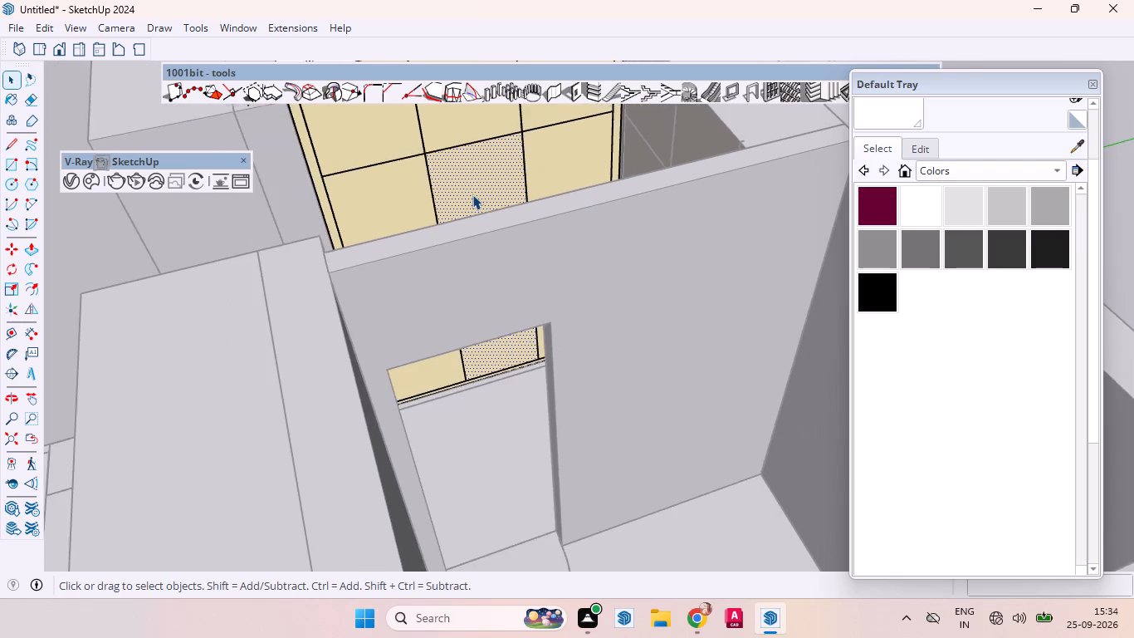
pyautogui.scroll(1, 472, 194)
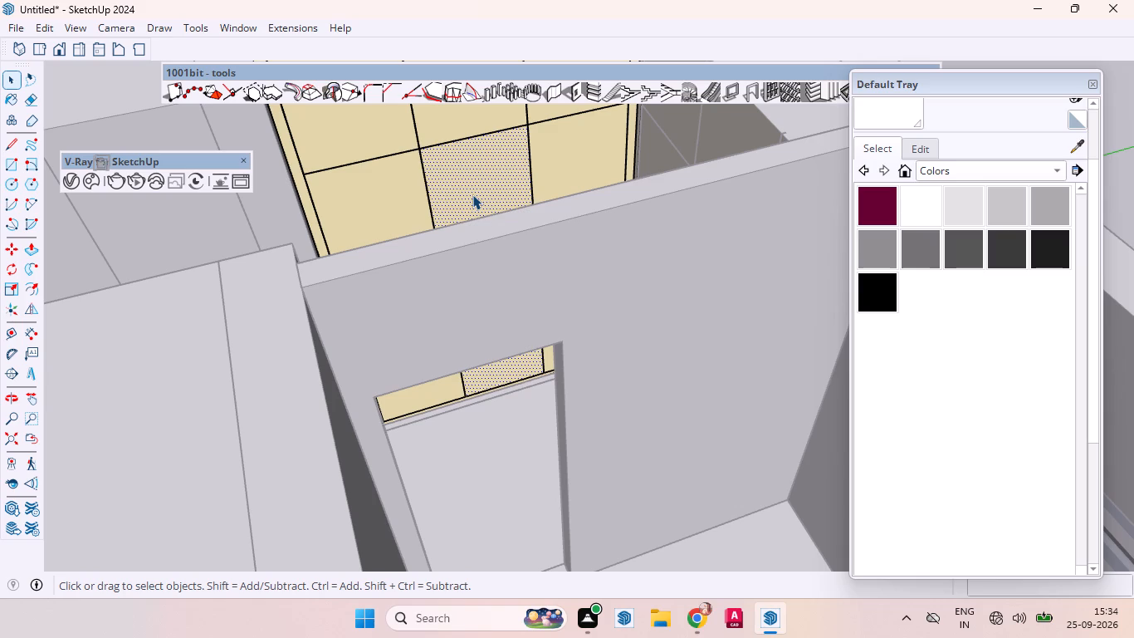
pyautogui.scroll(-1, 472, 194)
pyautogui.scroll(2, 472, 194)
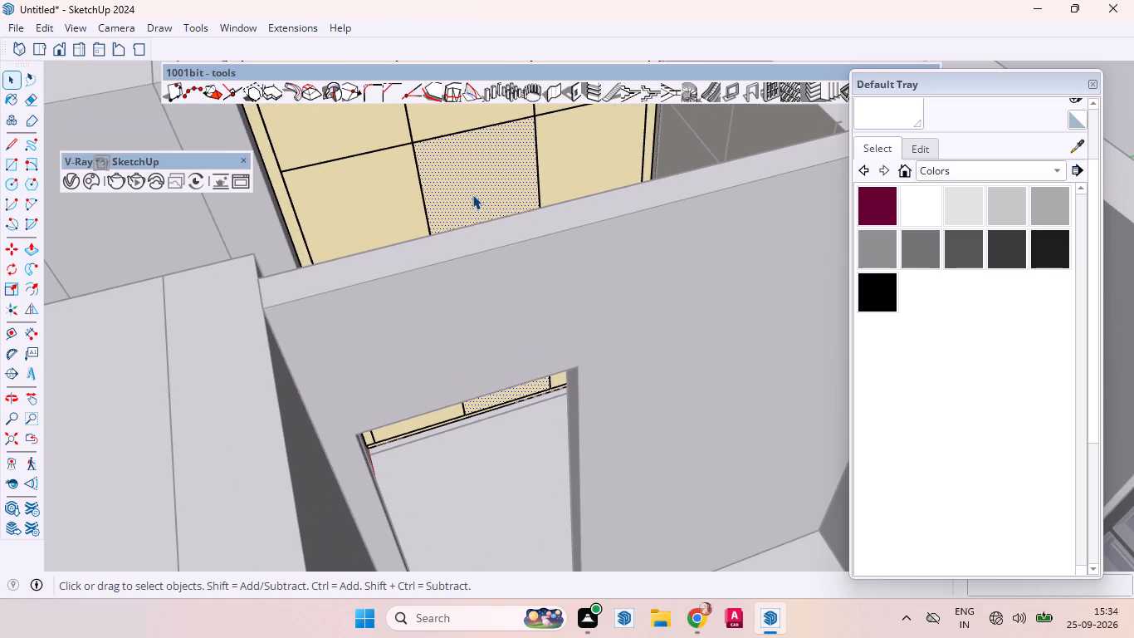
pyautogui.scroll(3, 472, 194)
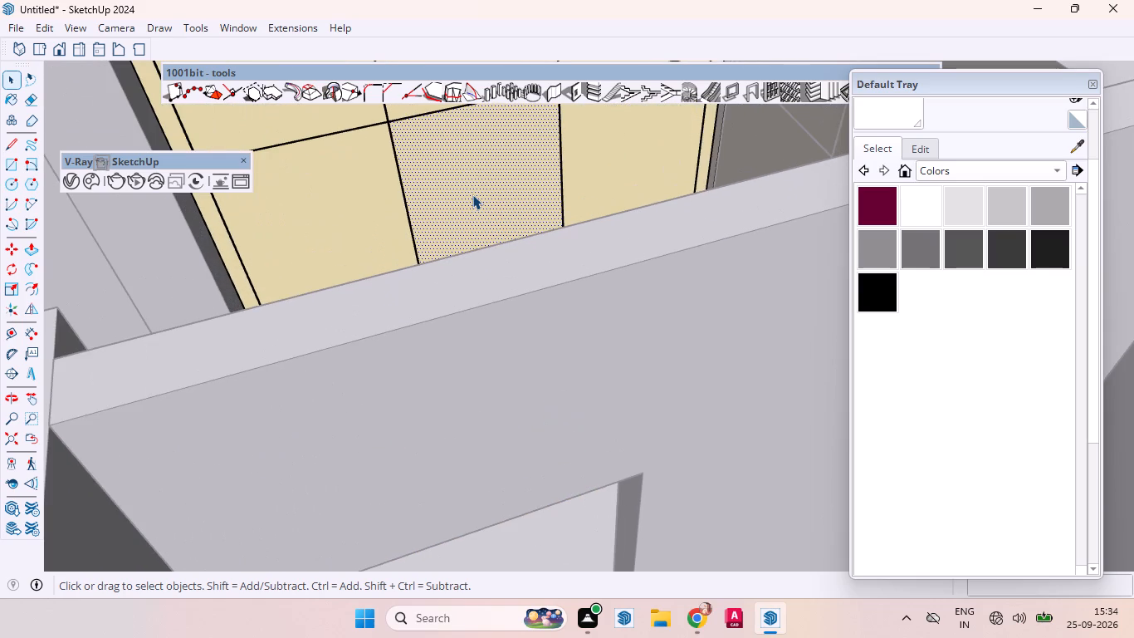
pyautogui.scroll(1, 472, 194)
pyautogui.scroll(-1, 472, 194)
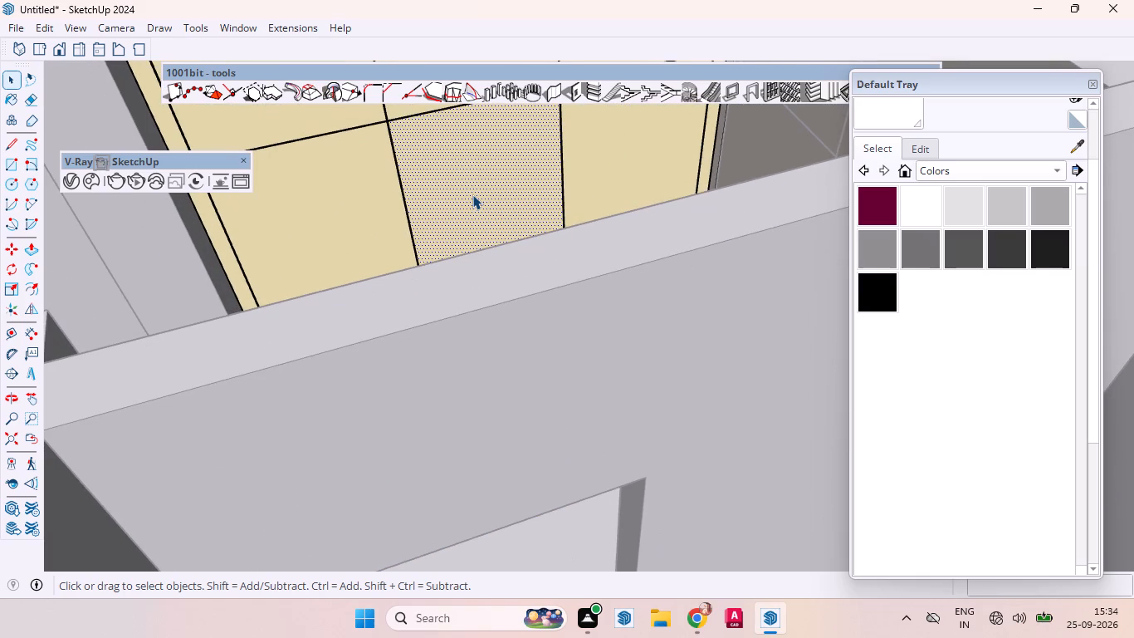
pyautogui.scroll(-4, 472, 194)
pyautogui.scroll(4, 472, 194)
pyautogui.scroll(-4, 472, 194)
pyautogui.scroll(1, 472, 194)
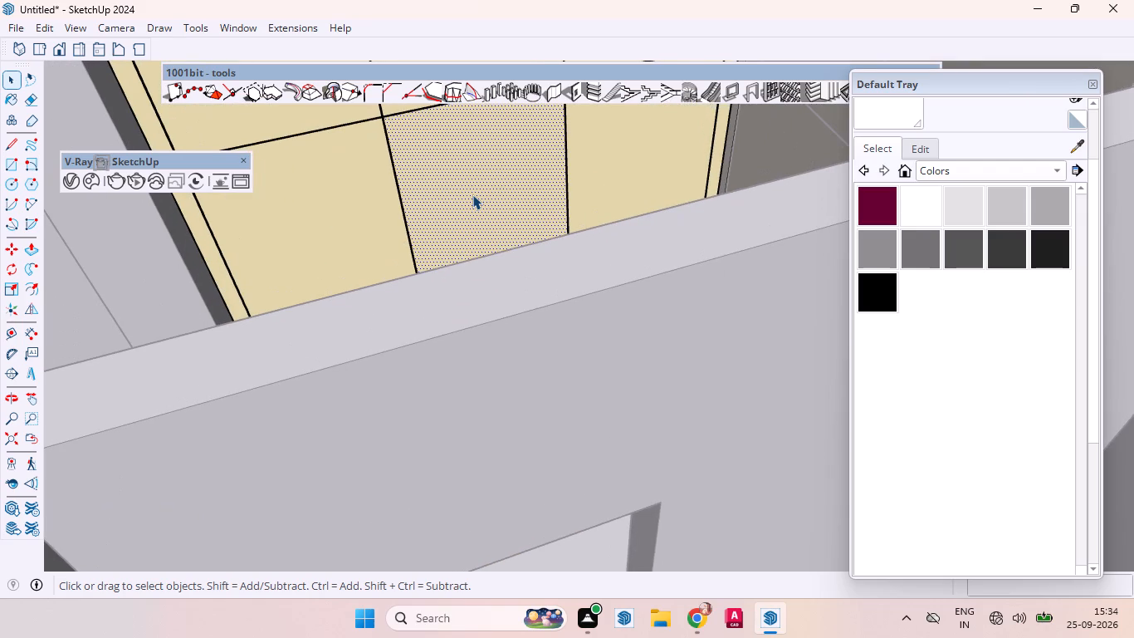
pyautogui.scroll(-2, 472, 194)
pyautogui.scroll(2, 472, 194)
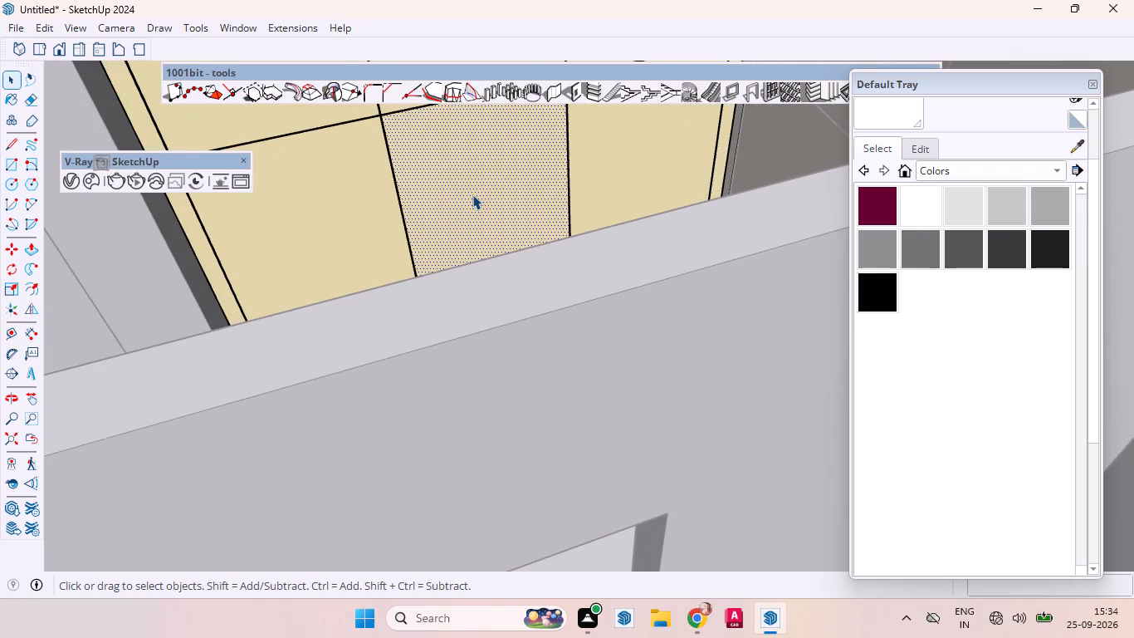
pyautogui.scroll(1, 472, 194)
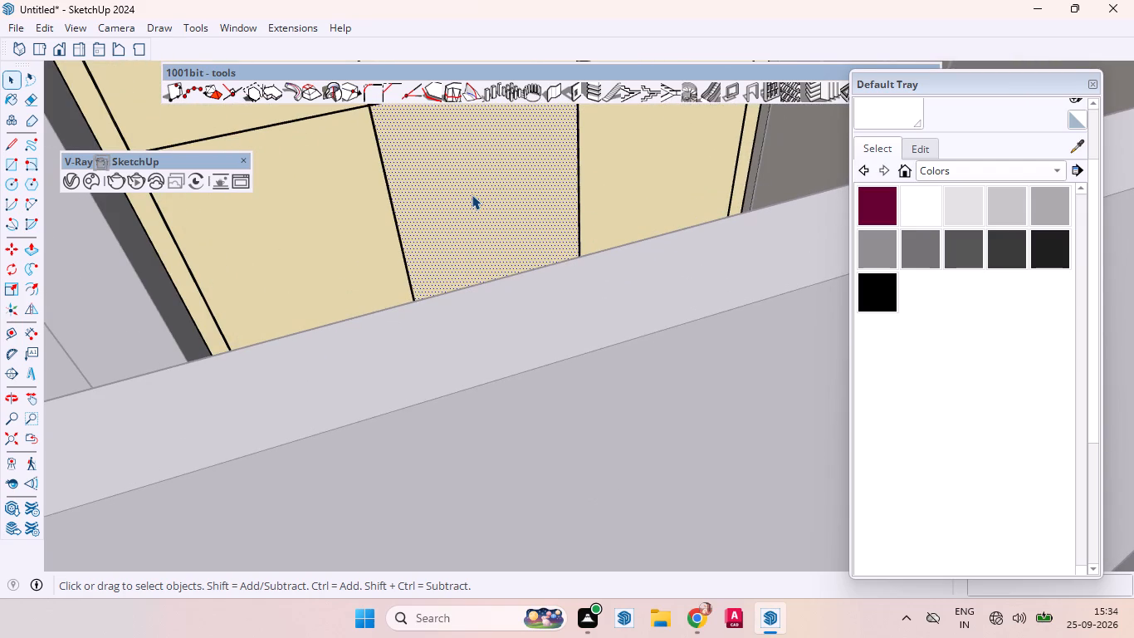
pyautogui.scroll(1, 472, 194)
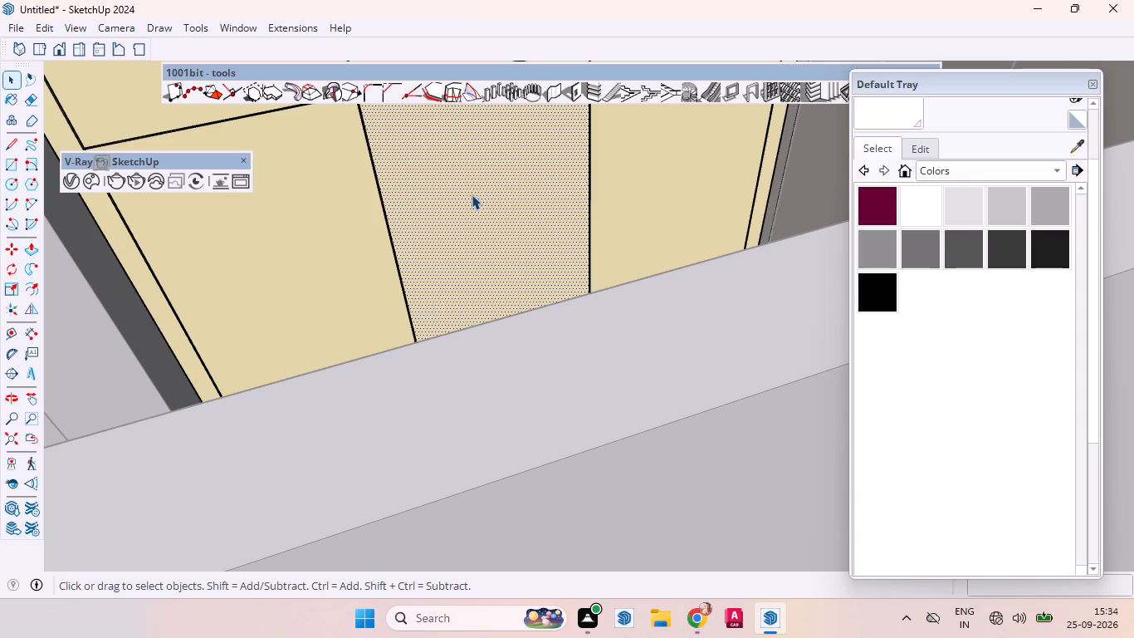
pyautogui.scroll(1, 472, 194)
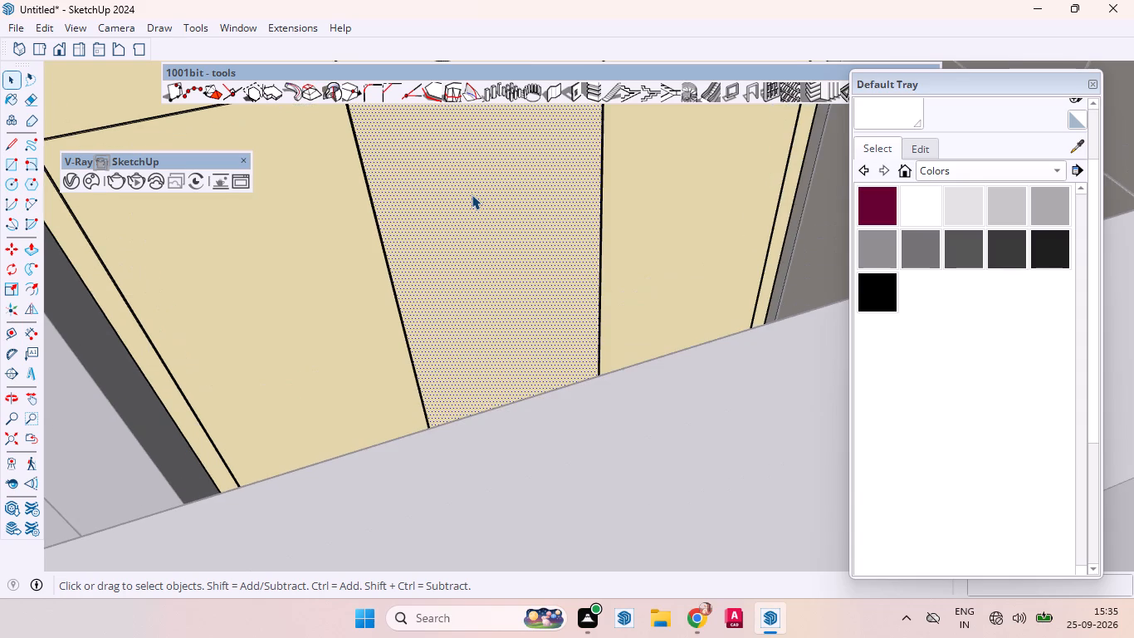
pyautogui.scroll(-4, 491, 215)
pyautogui.scroll(1, 544, 247)
pyautogui.scroll(-2, 545, 253)
pyautogui.scroll(1, 545, 253)
pyautogui.scroll(-4, 545, 254)
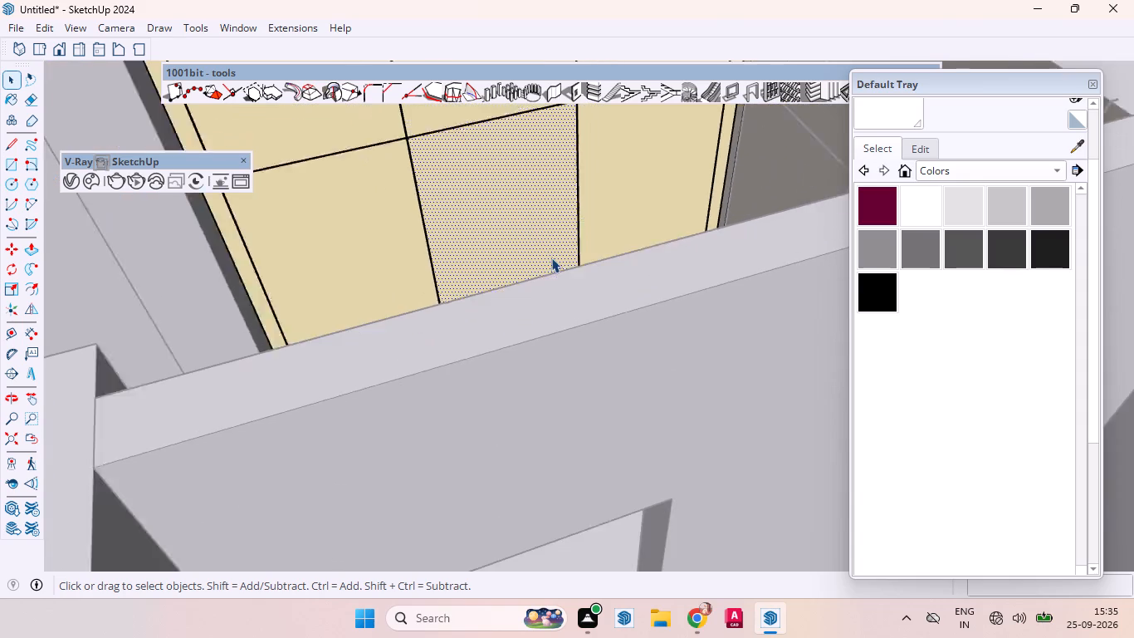
pyautogui.scroll(-5, 551, 258)
pyautogui.moveTo(542, 252); pyautogui.dragTo(481, 390, button='middle')
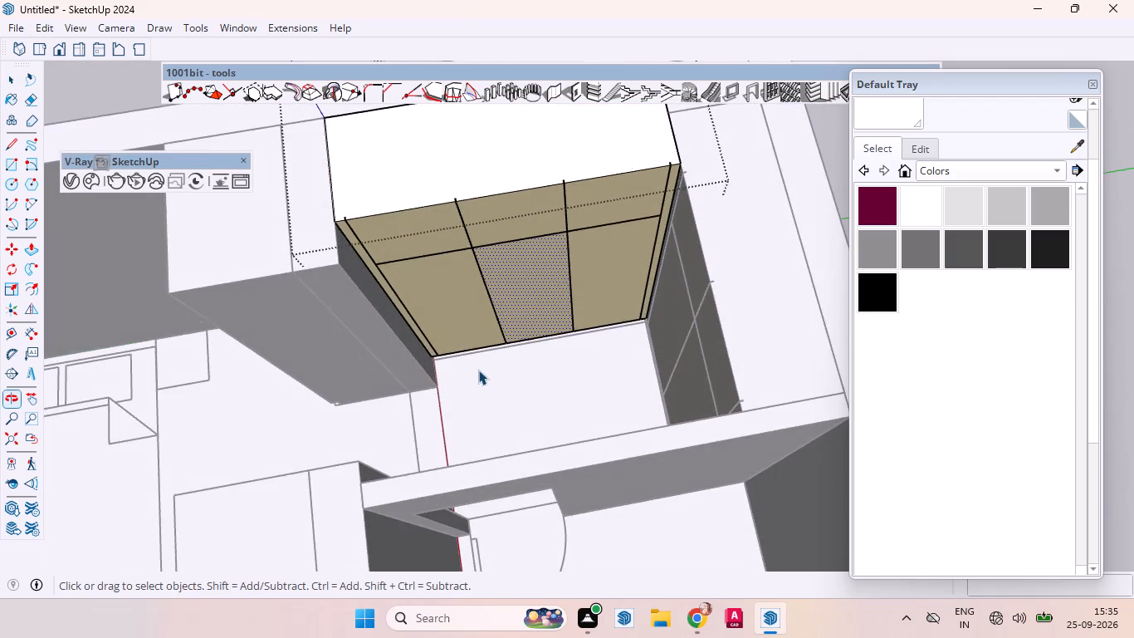
pyautogui.scroll(9, 478, 361)
pyautogui.scroll(-16, 479, 356)
pyautogui.moveTo(523, 363); pyautogui.dragTo(521, 357, button='middle')
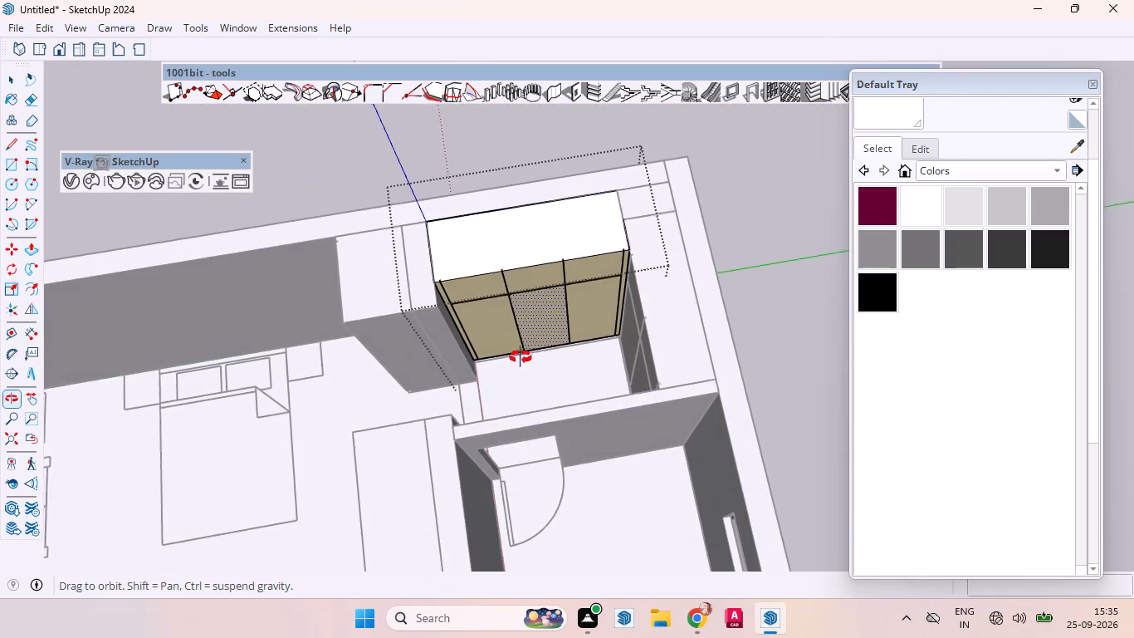
pyautogui.moveTo(521, 357); pyautogui.dragTo(479, 298, button='middle')
pyautogui.scroll(5, 499, 312)
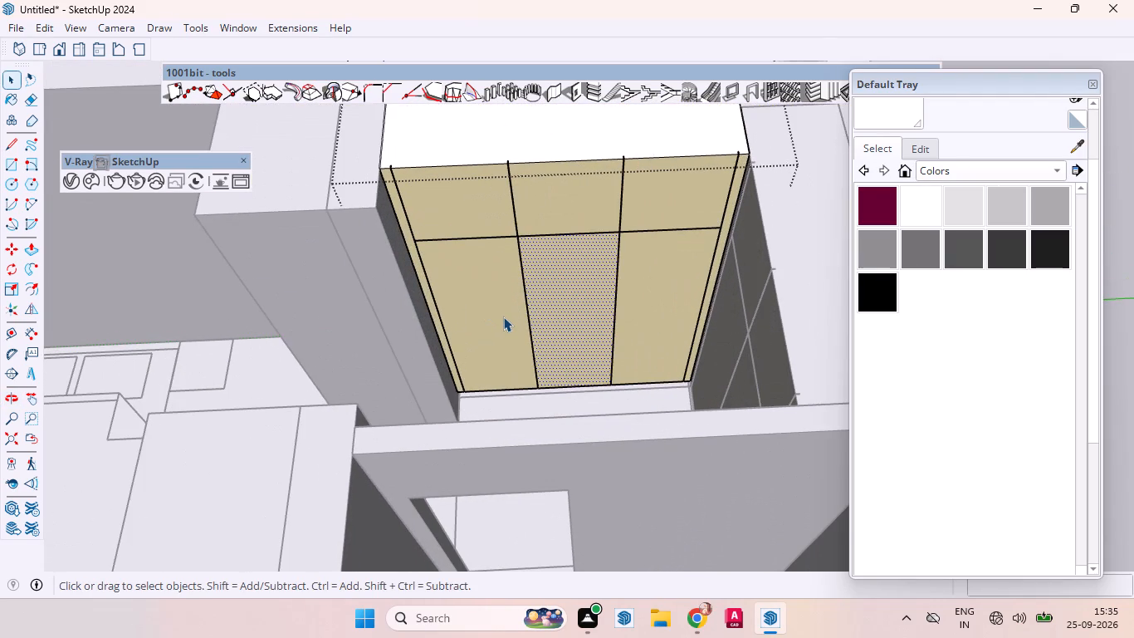
pyautogui.scroll(1, 503, 317)
pyautogui.scroll(-1, 503, 317)
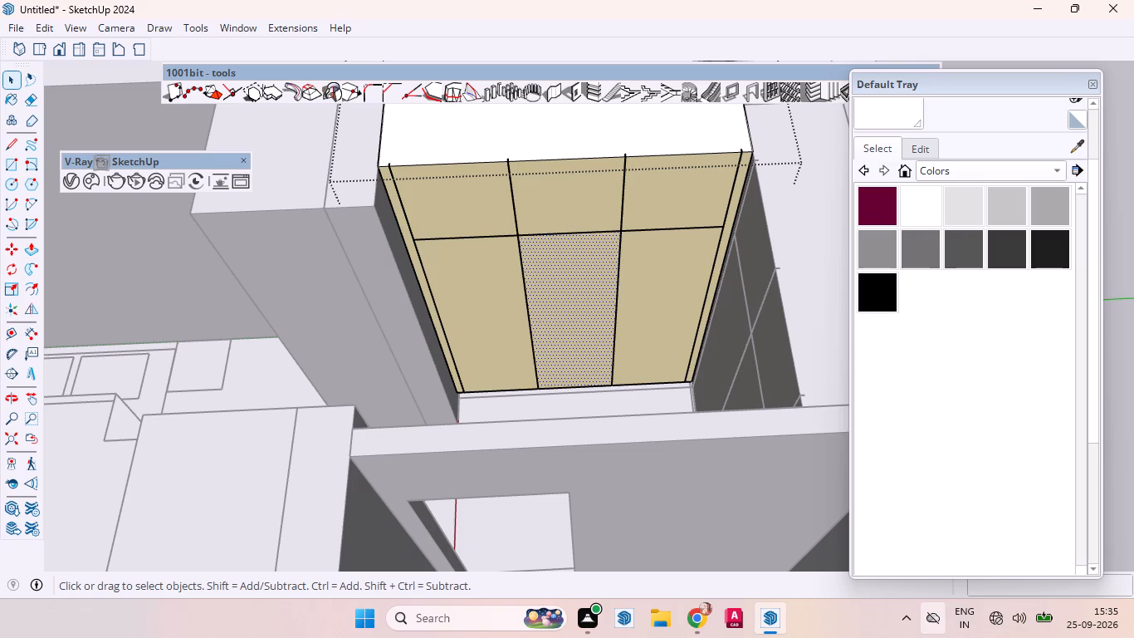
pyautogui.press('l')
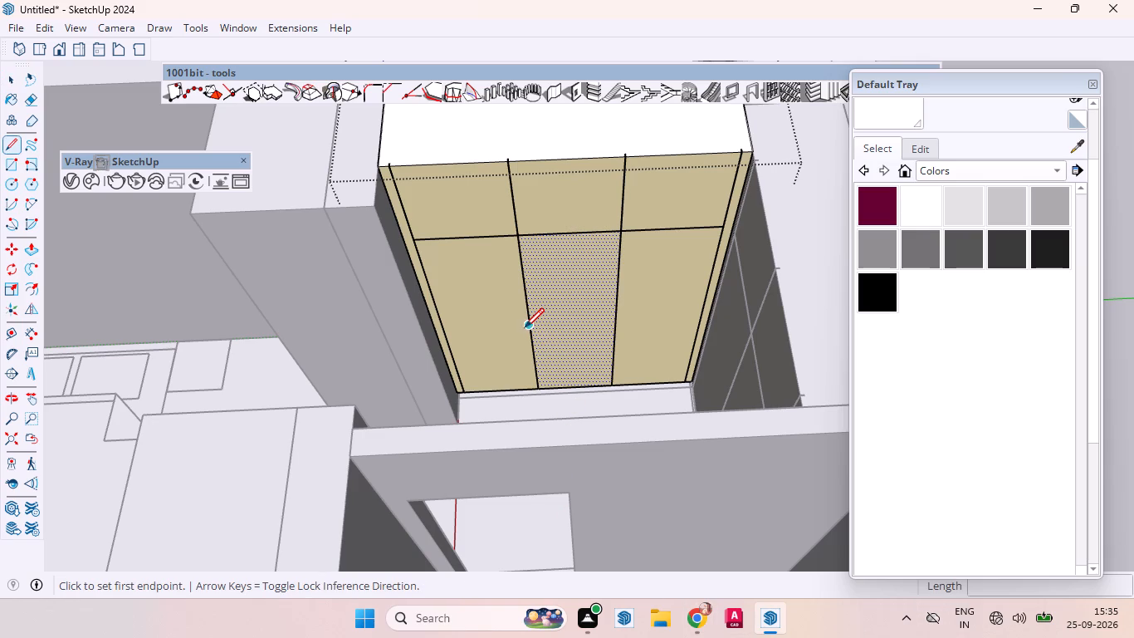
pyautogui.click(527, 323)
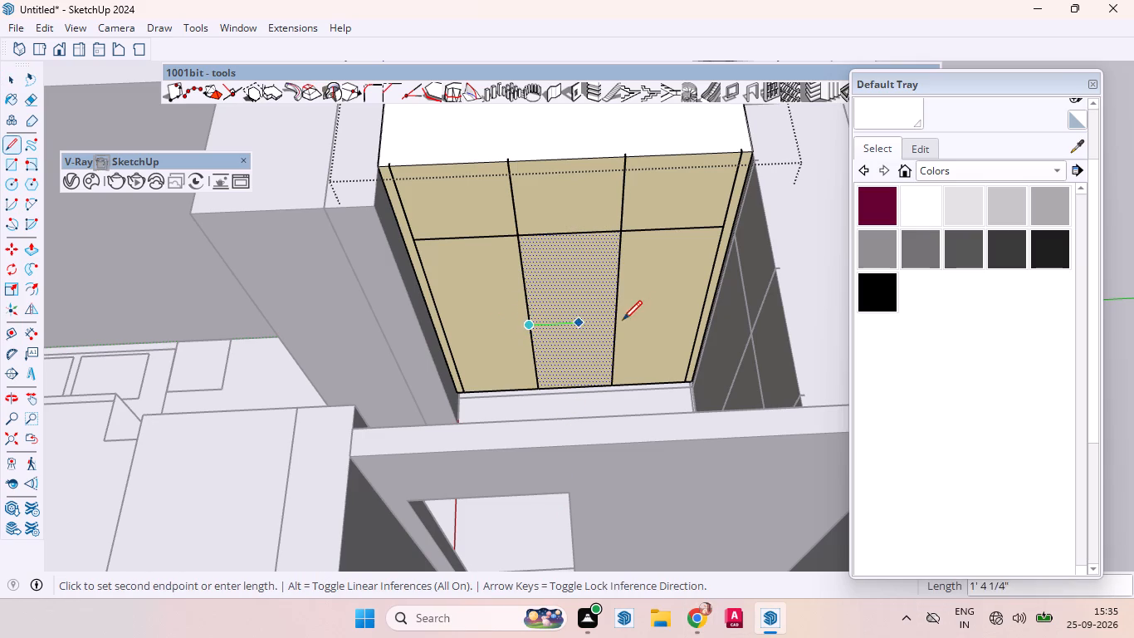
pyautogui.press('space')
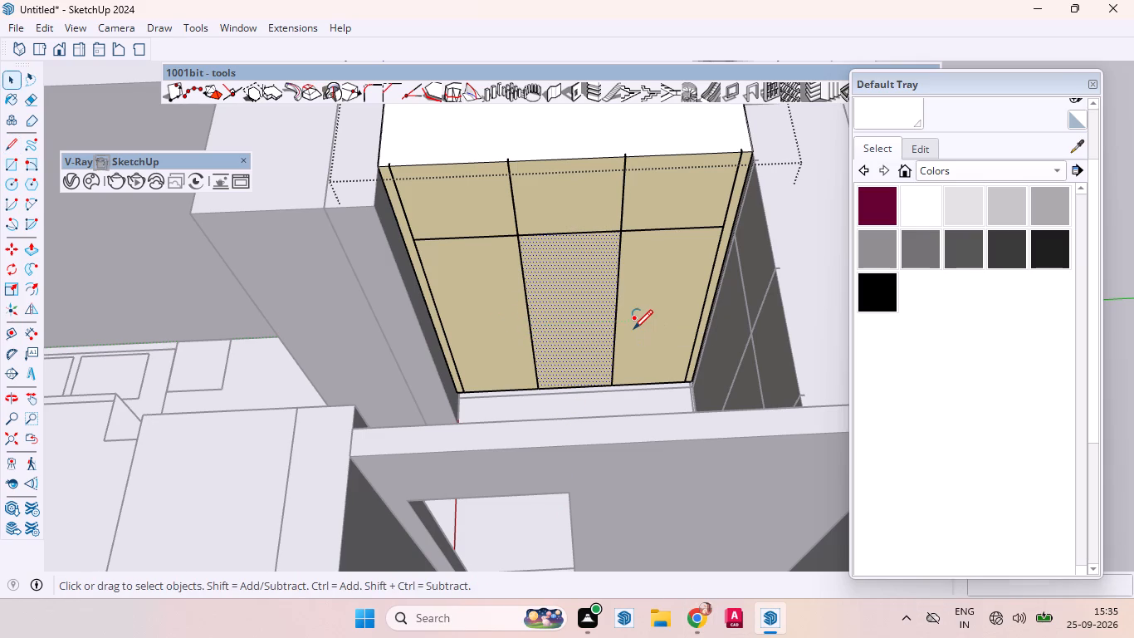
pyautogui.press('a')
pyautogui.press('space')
# Draw a horizontal line about 5' 6 1/4" long across the three lower doors at mid-height, and finish editing the wardrobe.
pyautogui.press('l')
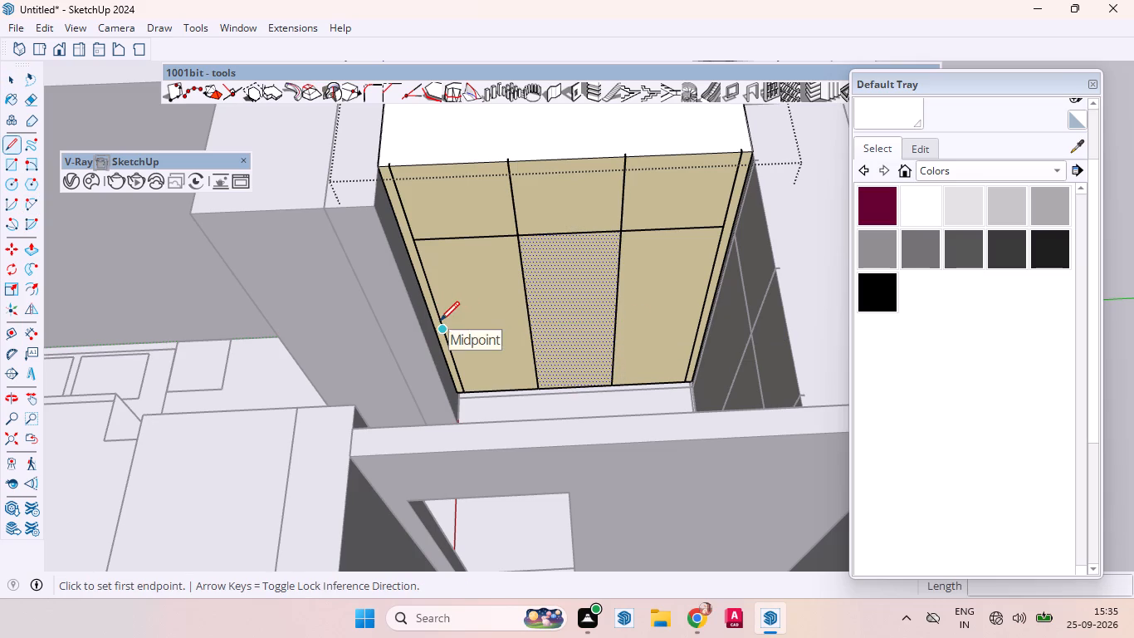
pyautogui.click(441, 331)
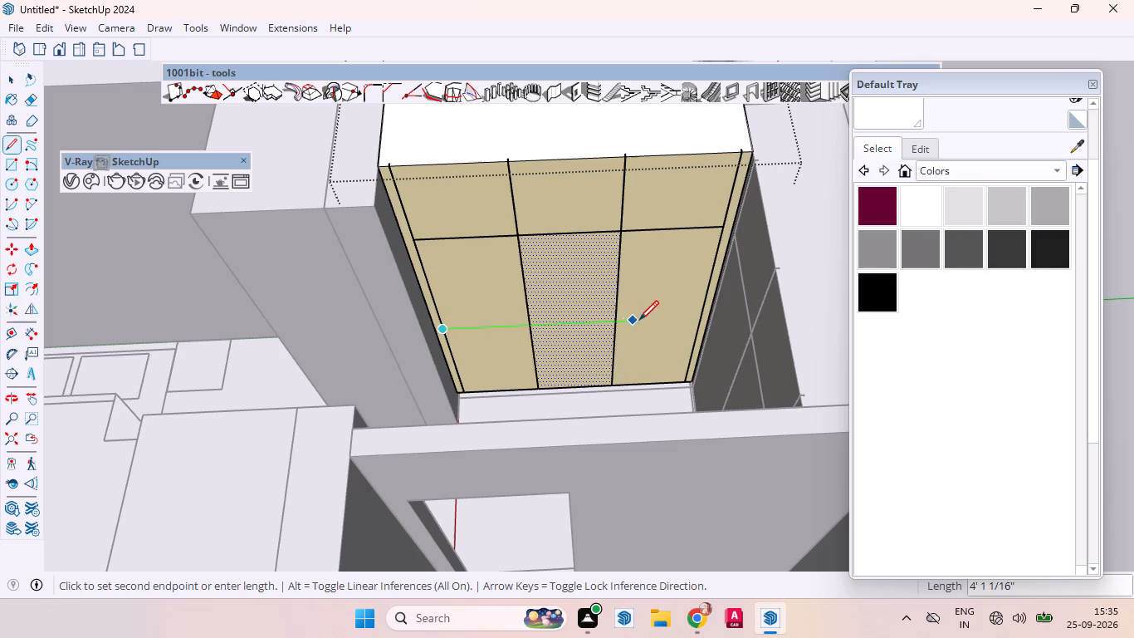
pyautogui.click(701, 321)
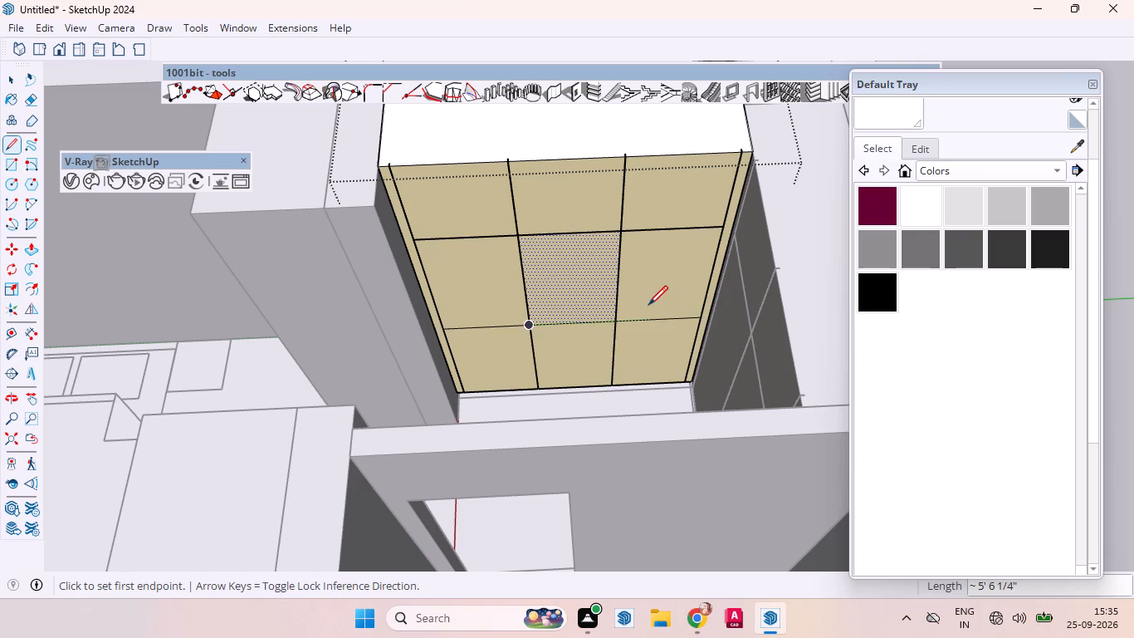
pyautogui.press('space')
pyautogui.scroll(-2, 562, 324)
pyautogui.scroll(6, 530, 316)
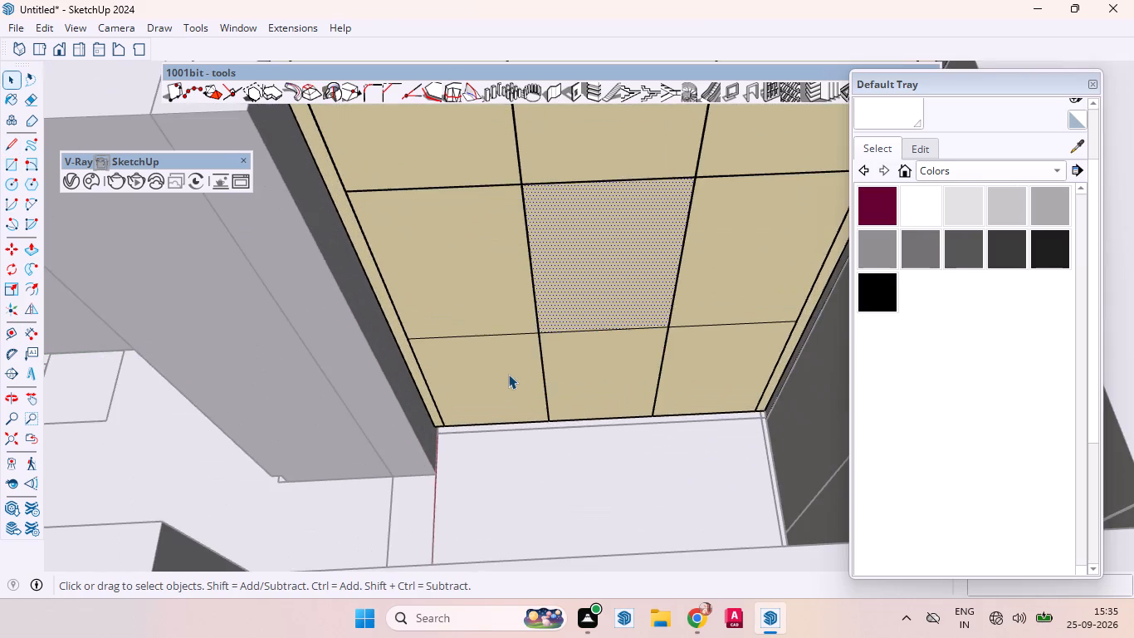
pyautogui.moveTo(508, 374); pyautogui.dragTo(516, 316, button='middle')
pyautogui.scroll(3, 525, 220)
pyautogui.scroll(-2, 525, 220)
pyautogui.scroll(6, 525, 220)
pyautogui.moveTo(535, 276); pyautogui.dragTo(535, 439, button='middle')
pyautogui.scroll(1, 536, 439)
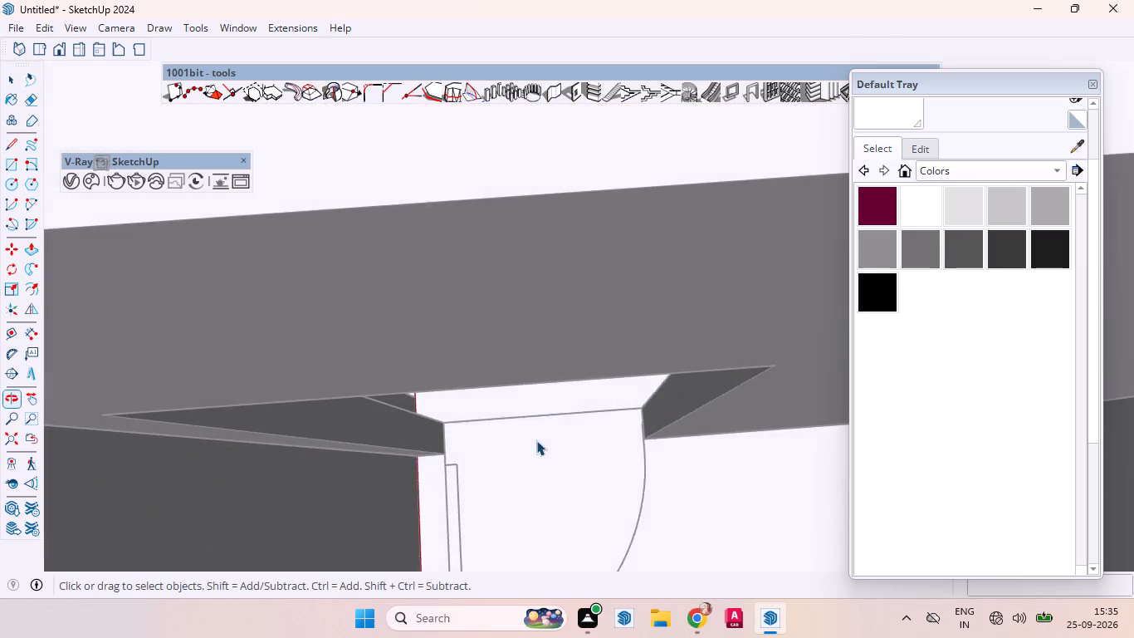
pyautogui.scroll(-16, 567, 523)
pyautogui.click(552, 331)
pyautogui.click(550, 222)
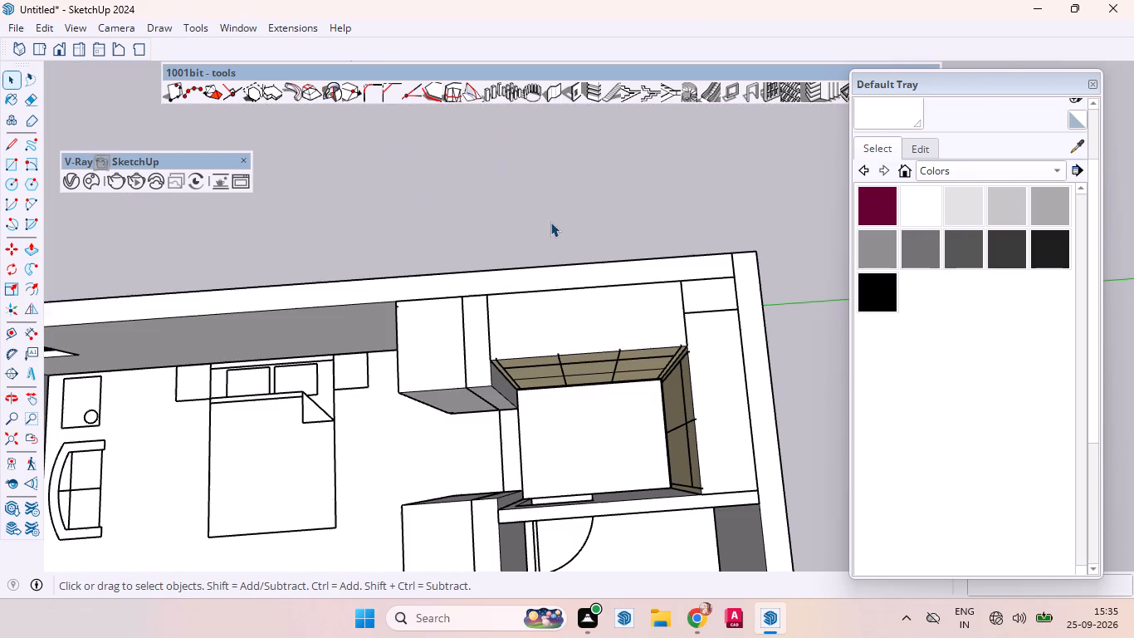
# Isolate the cream three-door wardrobe behind the partition wall from the rest of the model.
pyautogui.click(556, 321)
pyautogui.rightClick(556, 323)
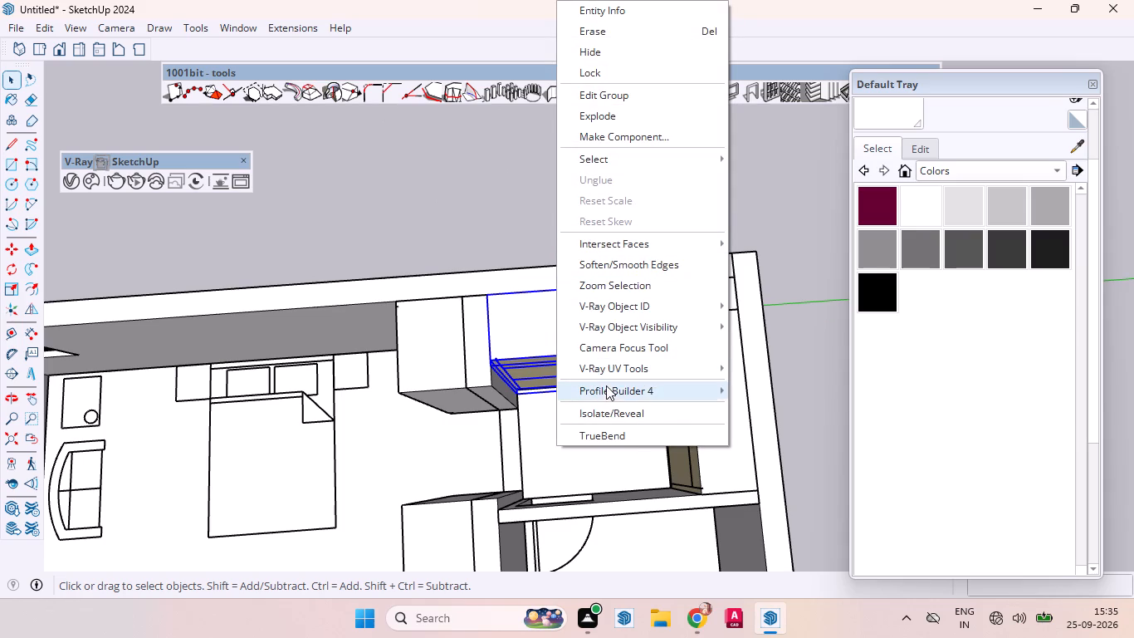
pyautogui.click(609, 408)
pyautogui.scroll(5, 595, 362)
pyautogui.moveTo(581, 399); pyautogui.dragTo(577, 314, button='middle')
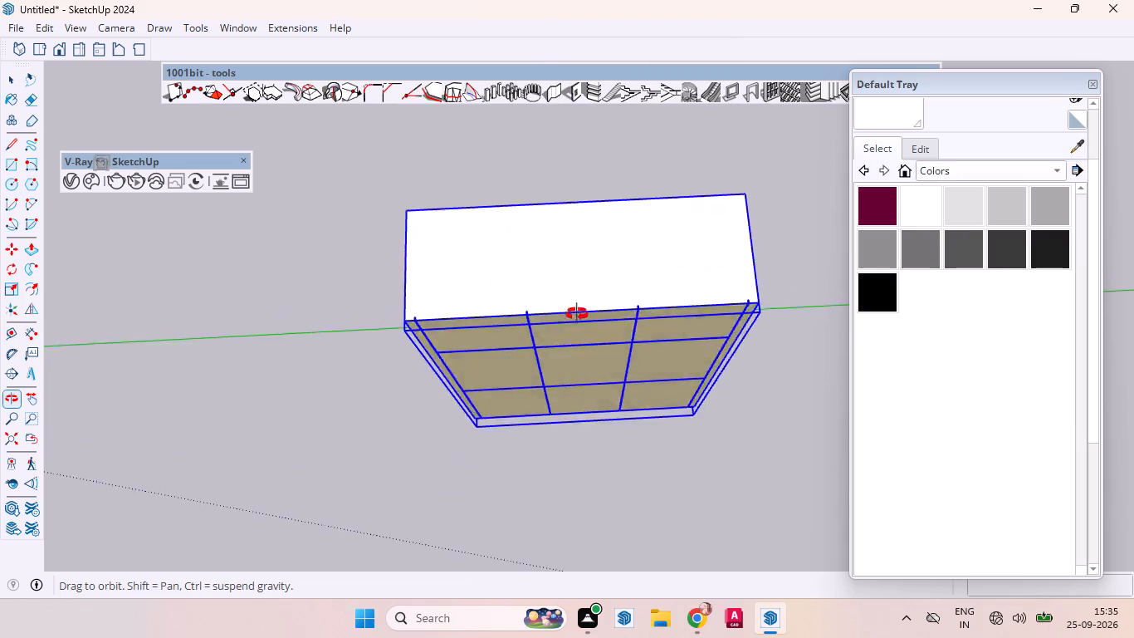
pyautogui.moveTo(577, 314); pyautogui.dragTo(573, 149, button='middle')
pyautogui.scroll(2, 574, 356)
pyautogui.scroll(-4, 574, 360)
pyautogui.scroll(1, 574, 360)
pyautogui.scroll(-6, 588, 336)
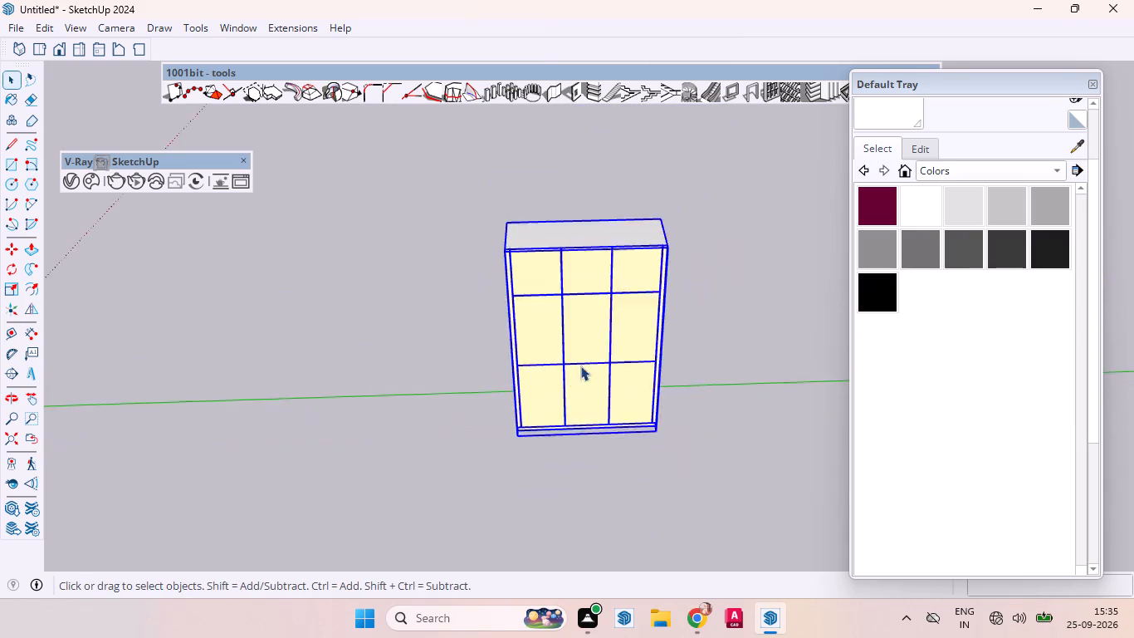
pyautogui.scroll(-4, 580, 366)
pyautogui.scroll(4, 566, 373)
pyautogui.scroll(-1, 567, 373)
pyautogui.scroll(11, 569, 371)
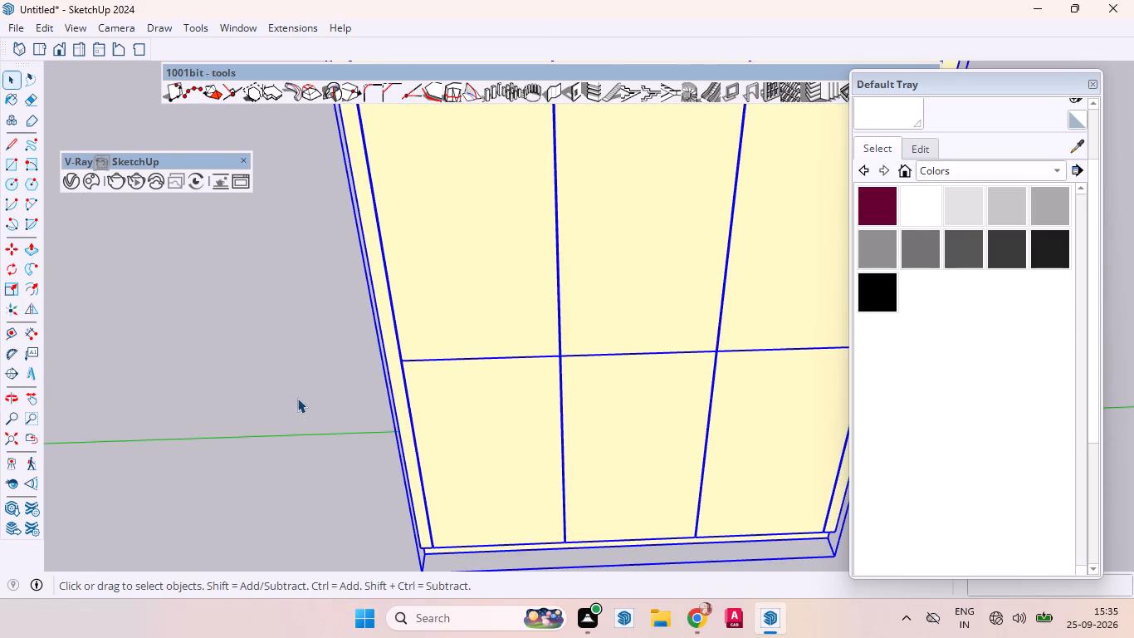
pyautogui.click(297, 398)
pyautogui.tripleClick(487, 439)
pyautogui.click(328, 415)
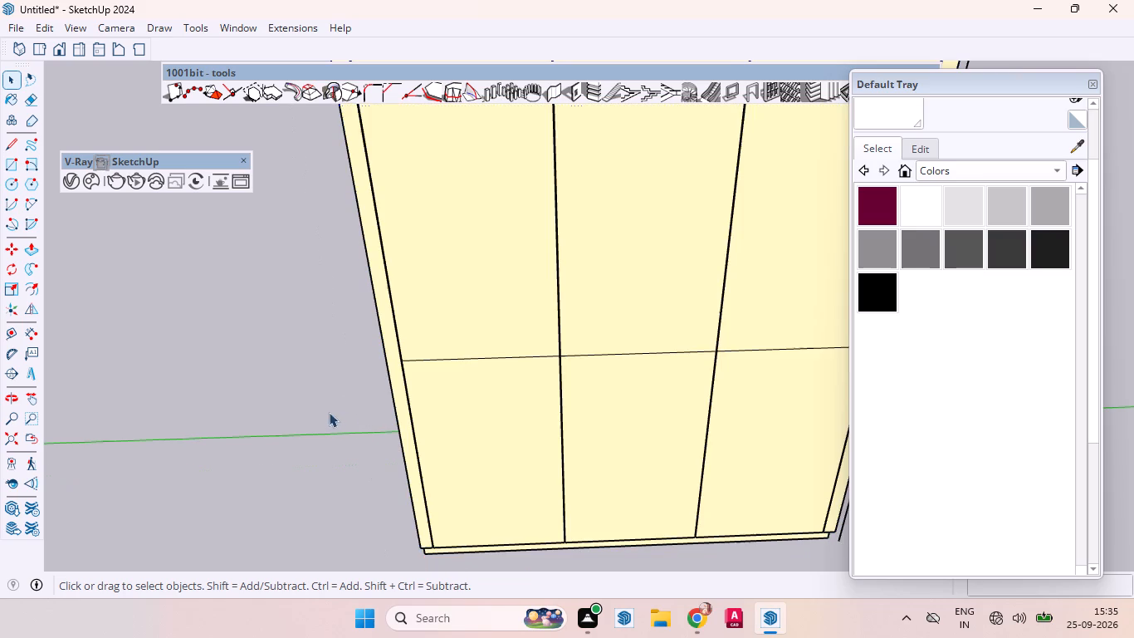
# Place vertical guides 1" to either side of the gap between the wardrobe's first and middle doors.
pyautogui.press('t')
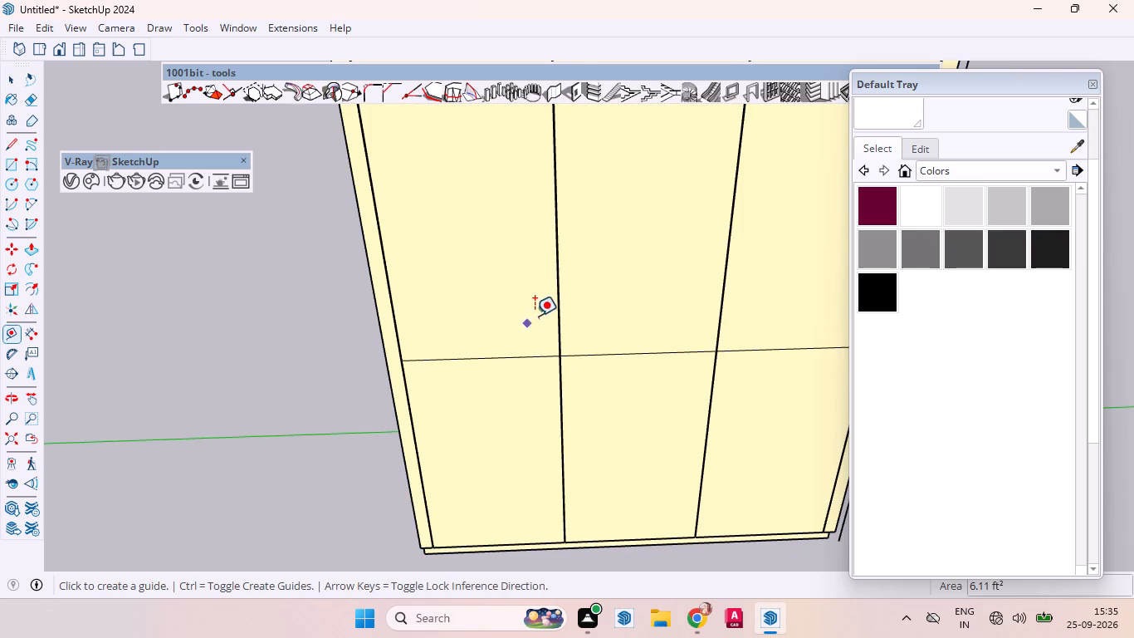
pyautogui.scroll(13, 537, 312)
pyautogui.scroll(-1, 553, 375)
pyautogui.scroll(1, 553, 375)
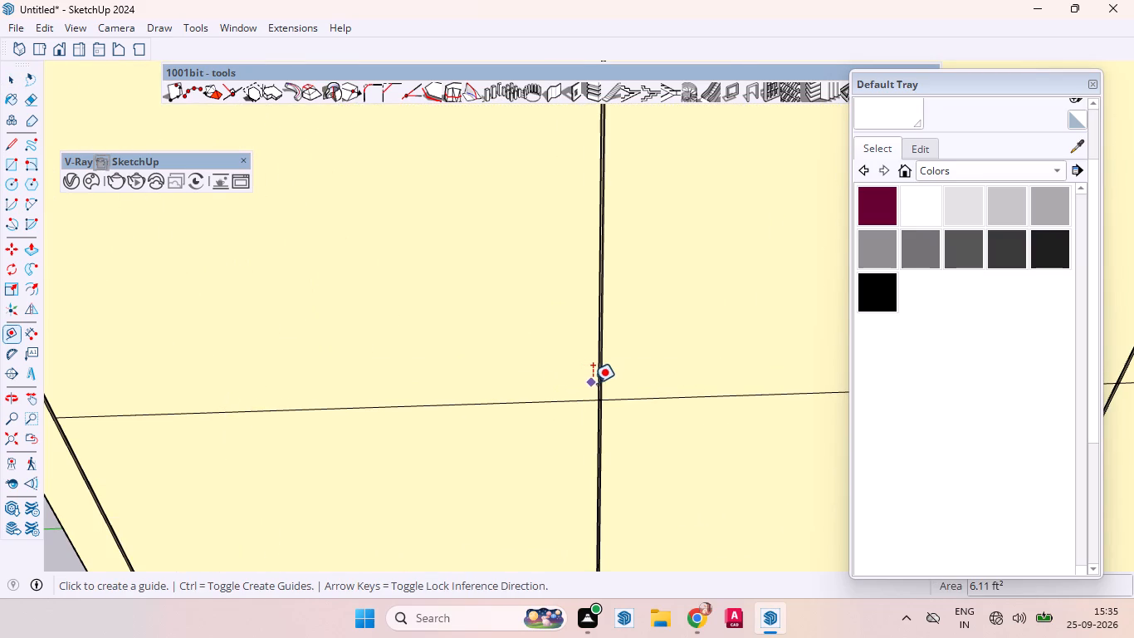
pyautogui.click(594, 384)
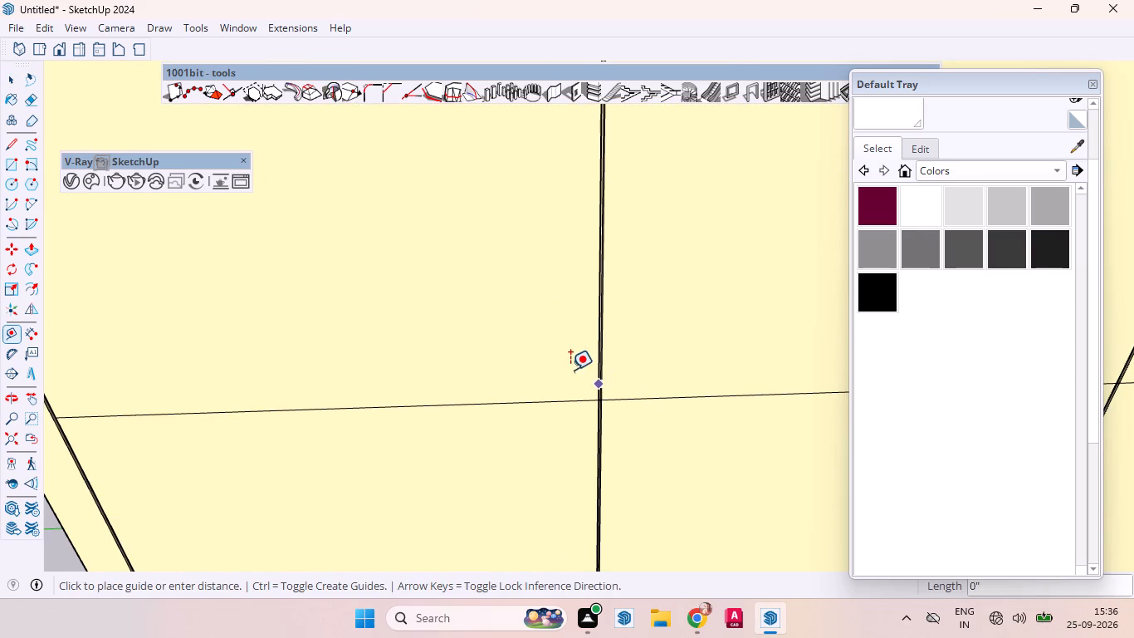
pyautogui.press('1')
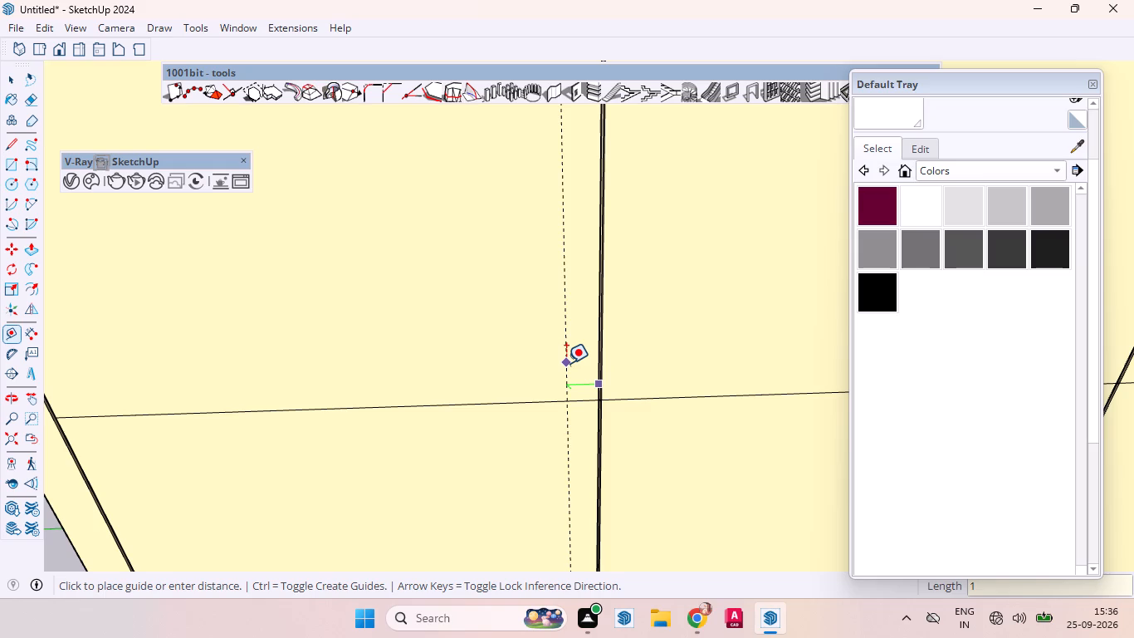
pyautogui.press('Return')
pyautogui.click(607, 367)
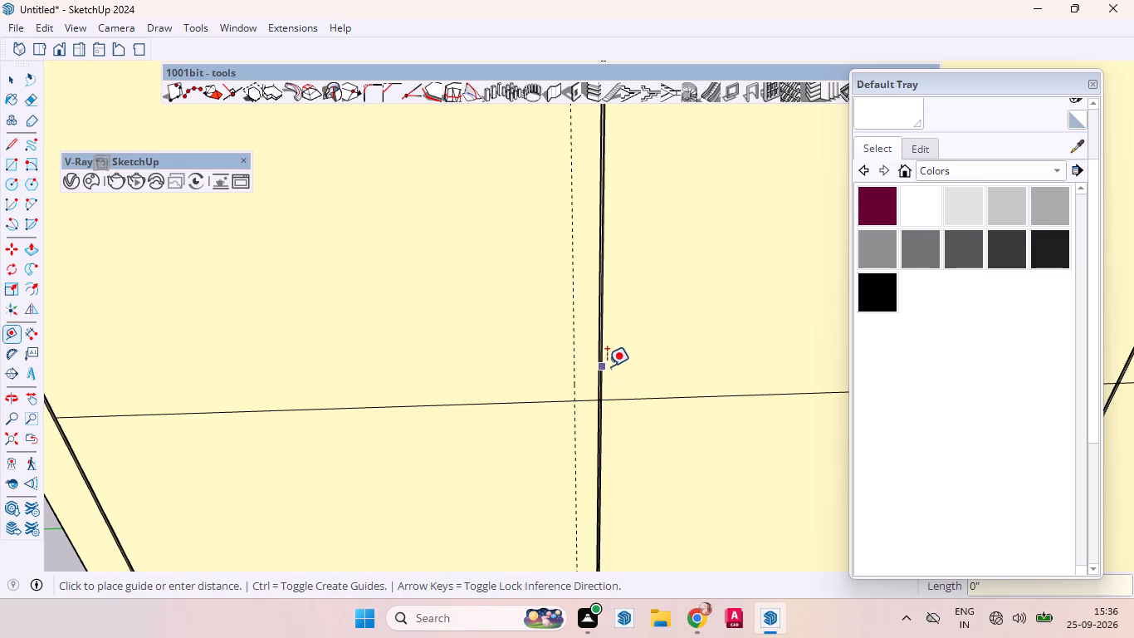
pyautogui.press('1')
pyautogui.press('Return')
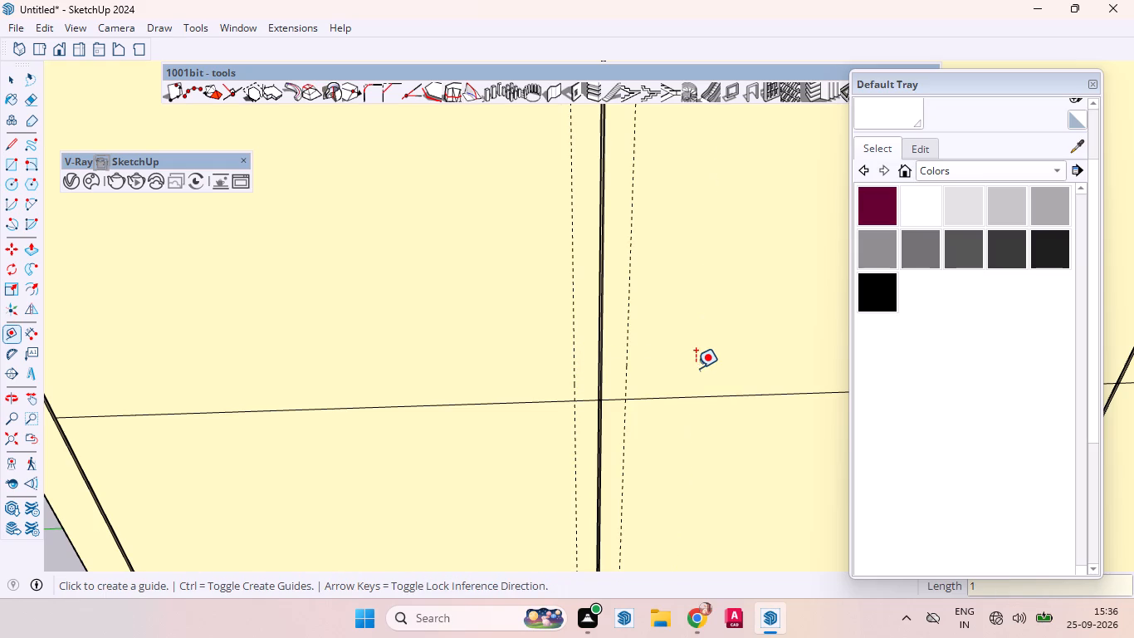
pyautogui.press('space')
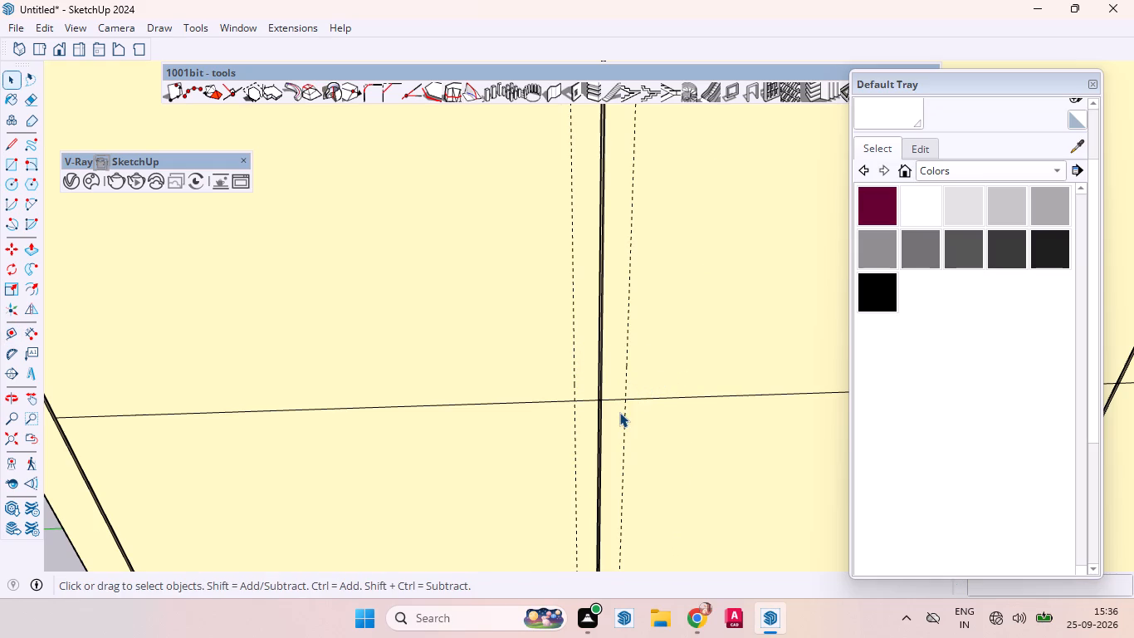
# Place horizontal guides 12" above and 12" below the mid-height line on the wardrobe's lower doors.
pyautogui.press('t')
pyautogui.click(533, 400)
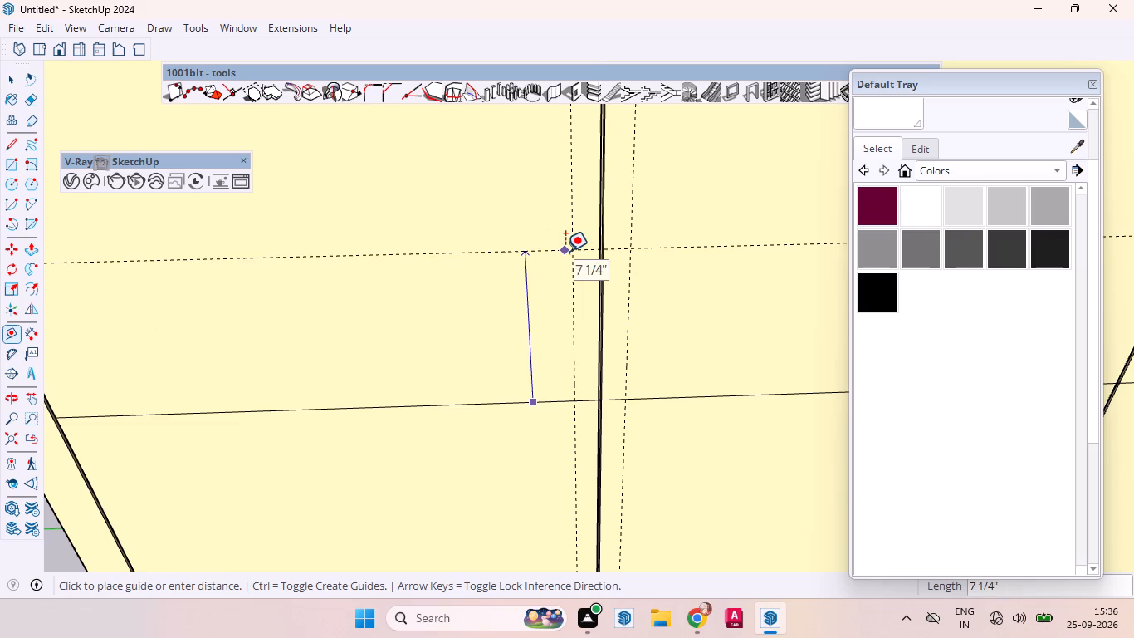
pyautogui.write('12')
pyautogui.press('Return')
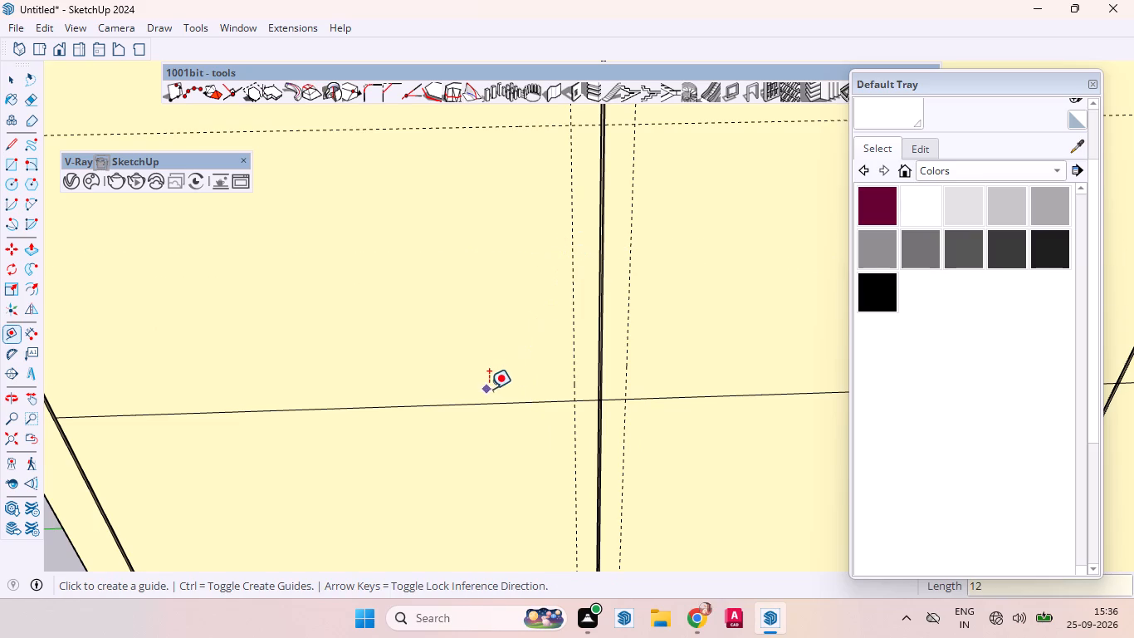
pyautogui.click(492, 404)
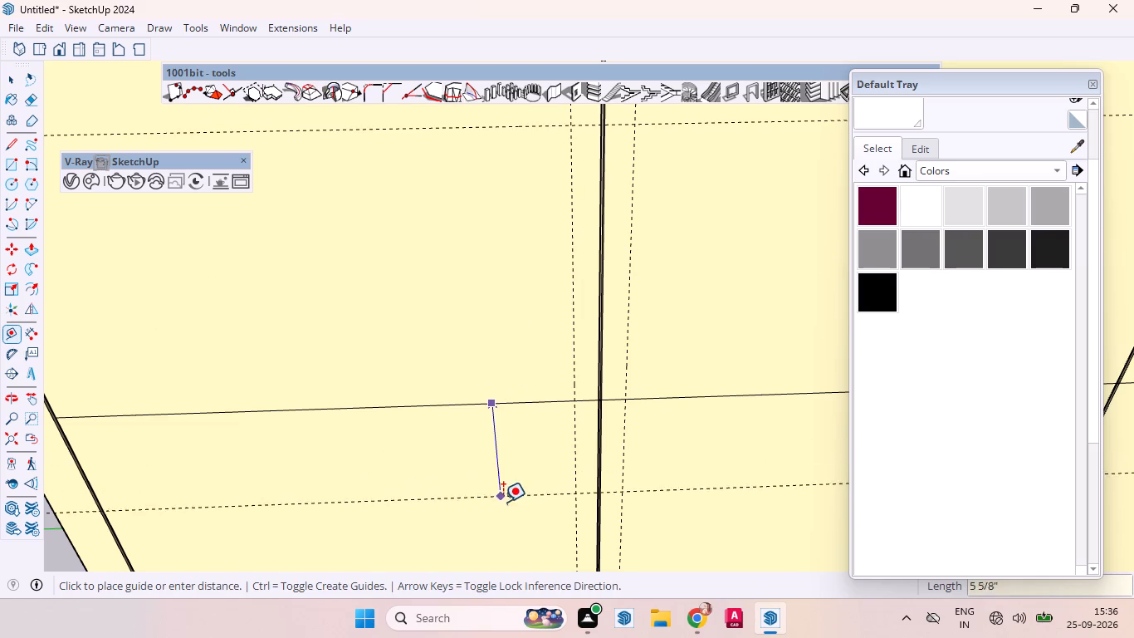
pyautogui.press('1')
pyautogui.press('2')
pyautogui.press('Return')
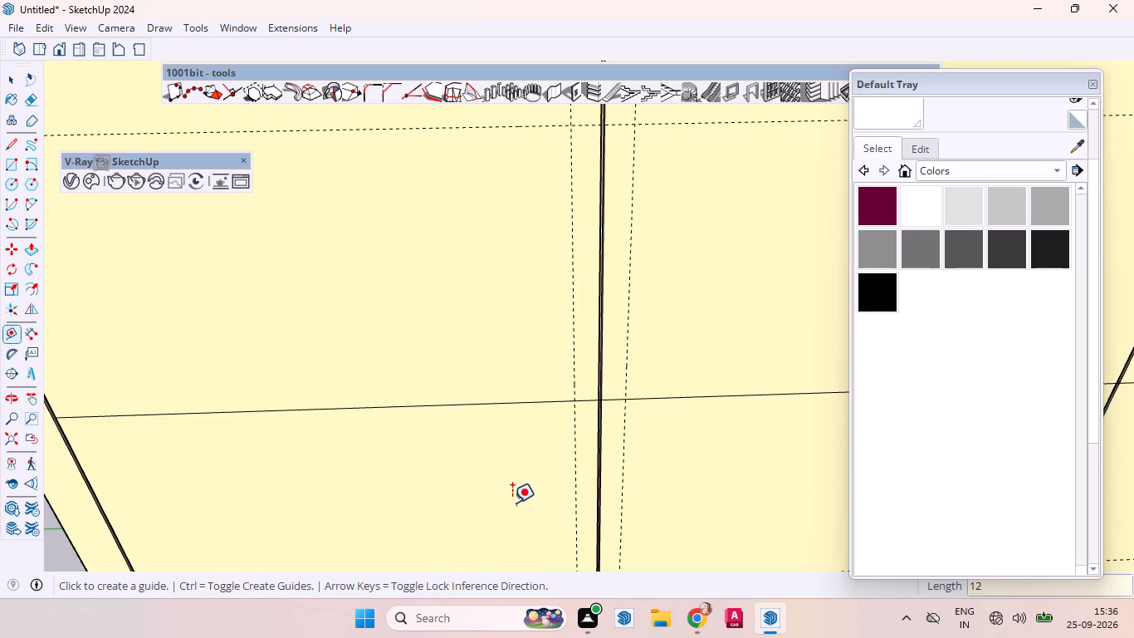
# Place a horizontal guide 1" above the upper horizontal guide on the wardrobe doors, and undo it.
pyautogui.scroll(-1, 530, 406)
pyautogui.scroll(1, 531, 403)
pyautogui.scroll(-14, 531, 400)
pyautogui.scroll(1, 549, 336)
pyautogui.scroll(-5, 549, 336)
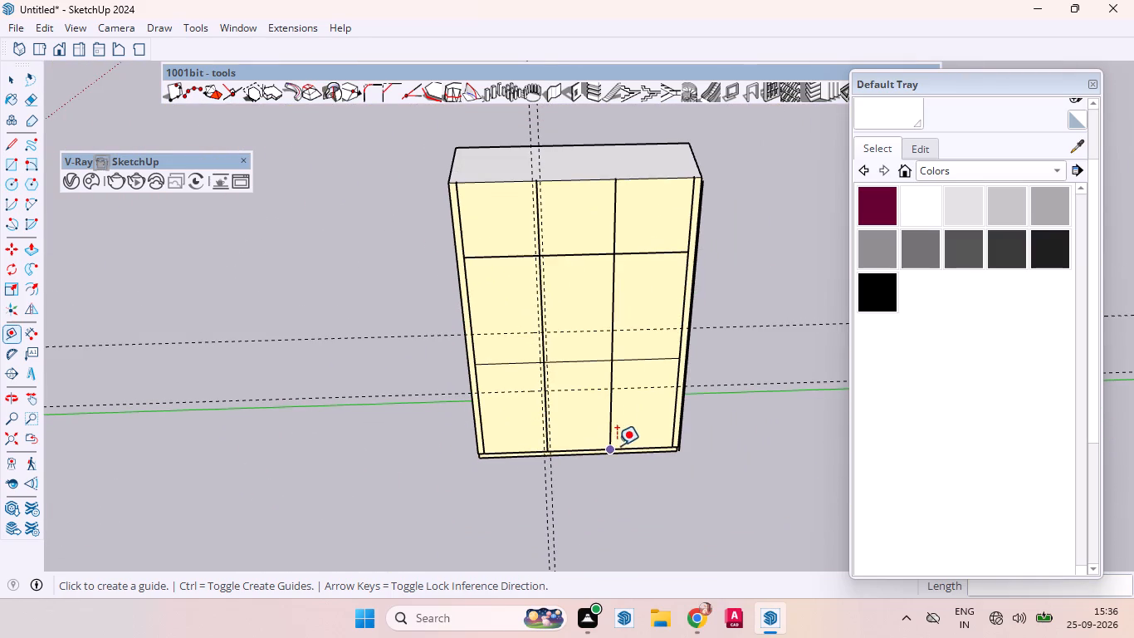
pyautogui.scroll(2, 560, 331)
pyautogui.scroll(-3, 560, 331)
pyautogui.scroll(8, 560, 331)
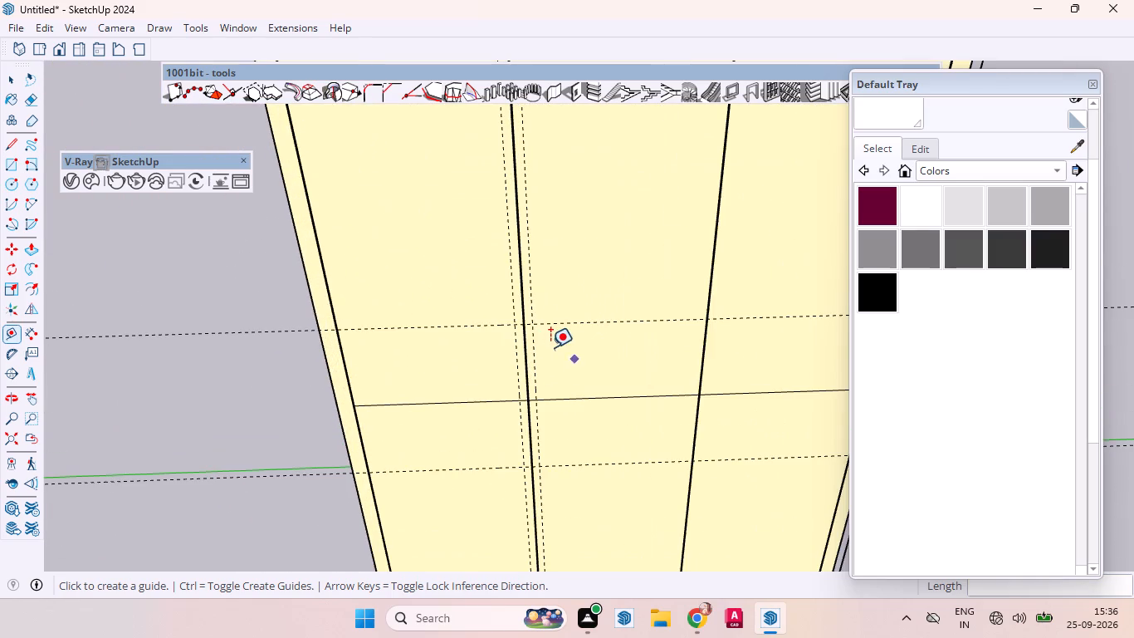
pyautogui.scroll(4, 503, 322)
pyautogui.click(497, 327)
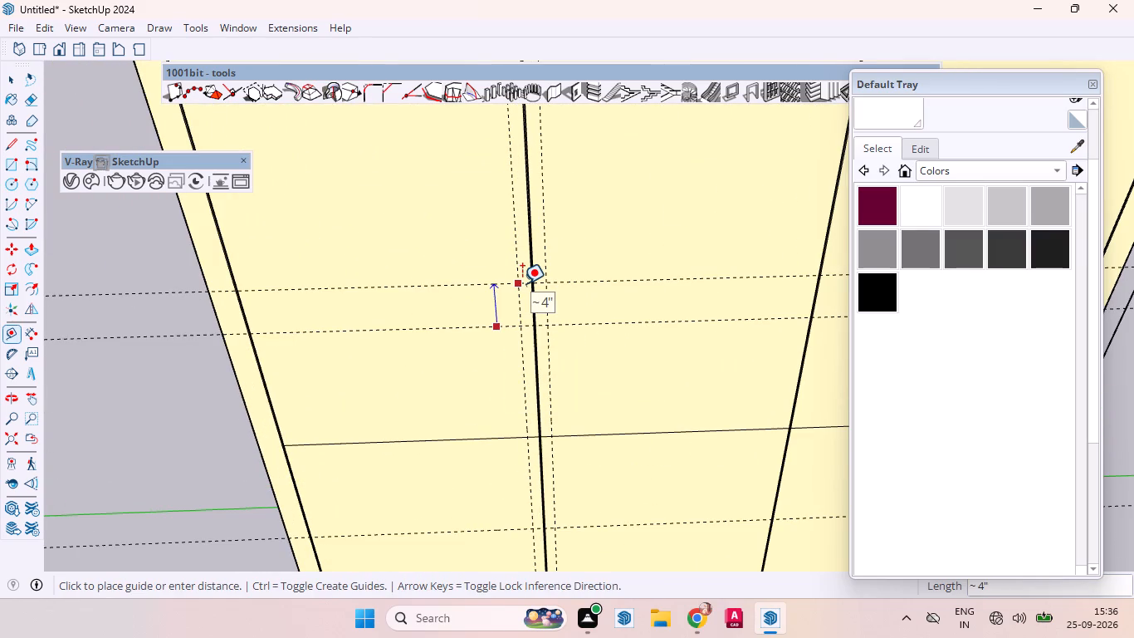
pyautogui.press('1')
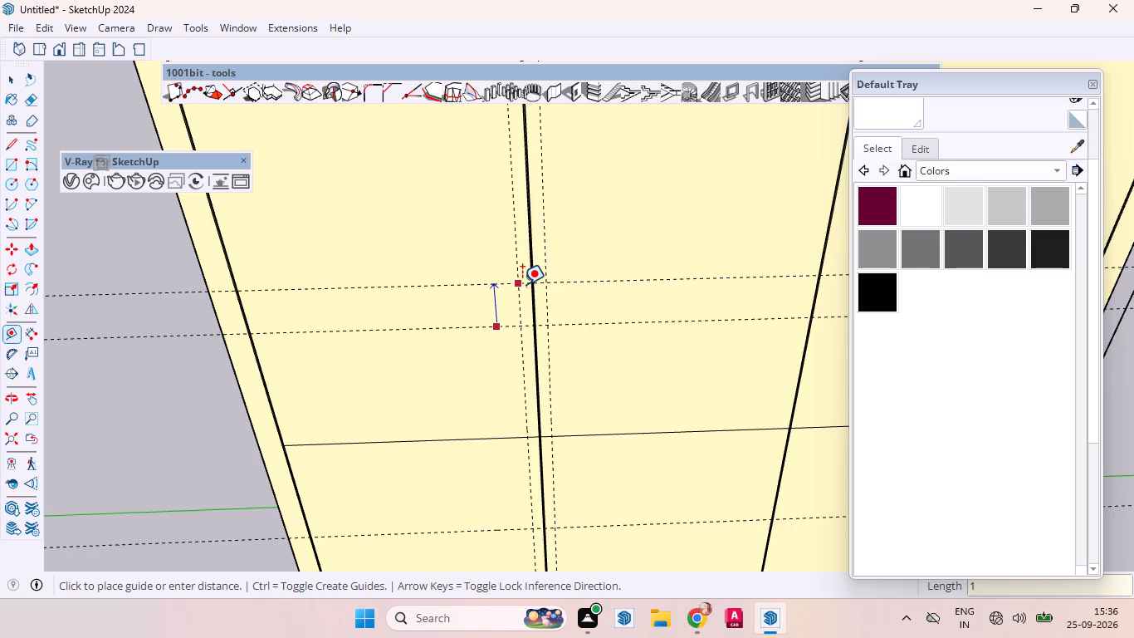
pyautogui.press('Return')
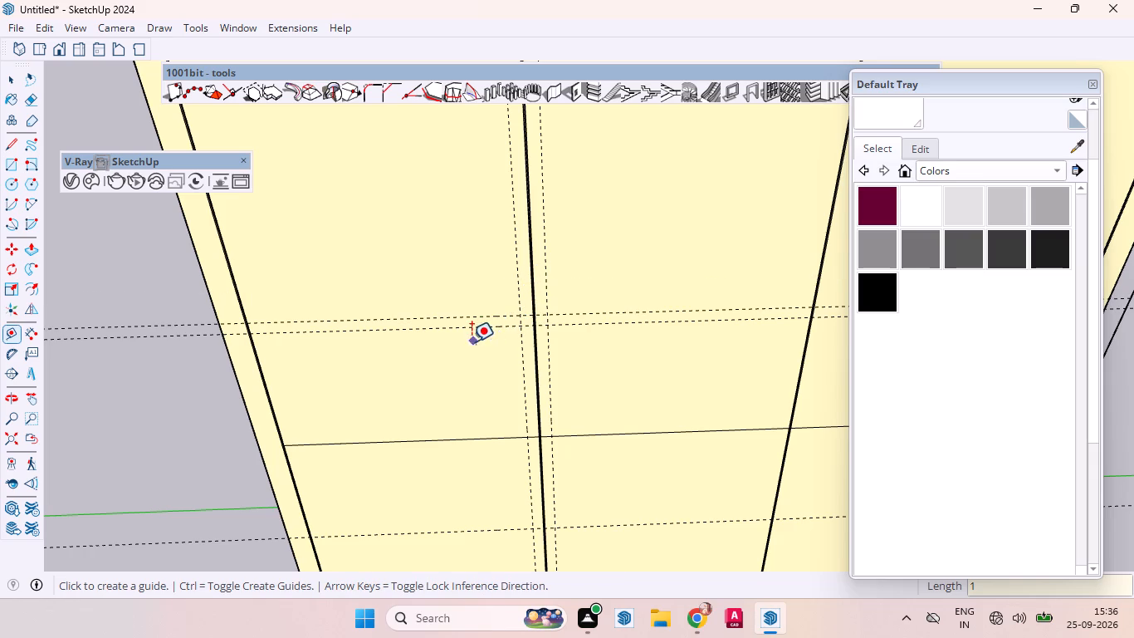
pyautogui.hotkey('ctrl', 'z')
# Place horizontal guides 2" above the upper horizontal guide and 2" below the lower one on the wardrobe doors.
pyautogui.click(485, 323)
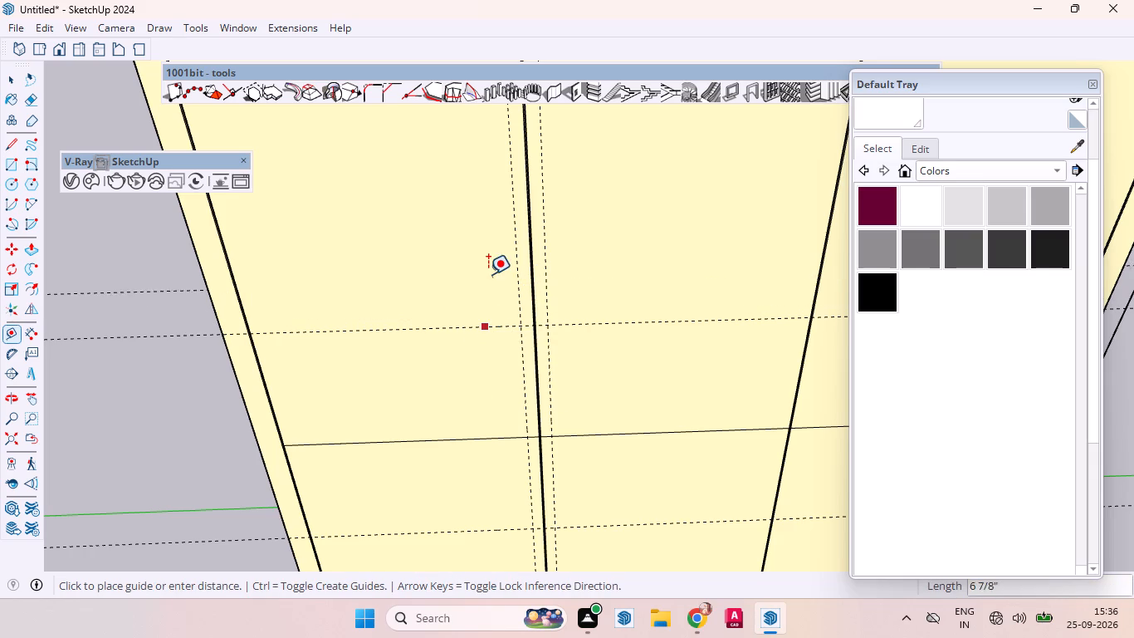
pyautogui.press('2')
pyautogui.press('Return')
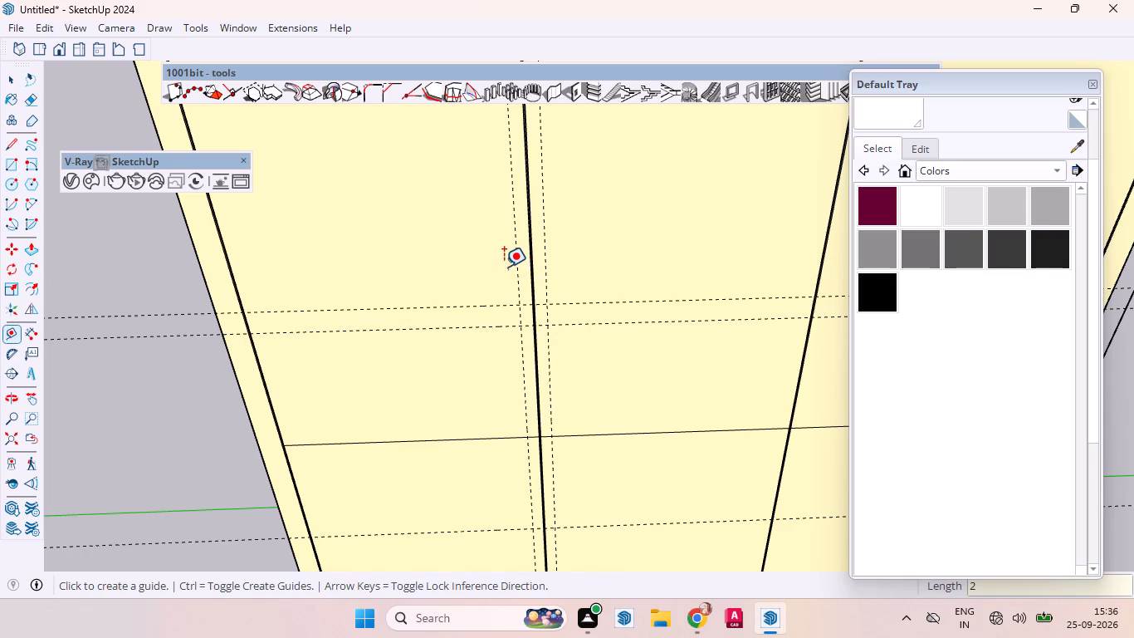
pyautogui.scroll(-11, 491, 281)
pyautogui.scroll(5, 485, 393)
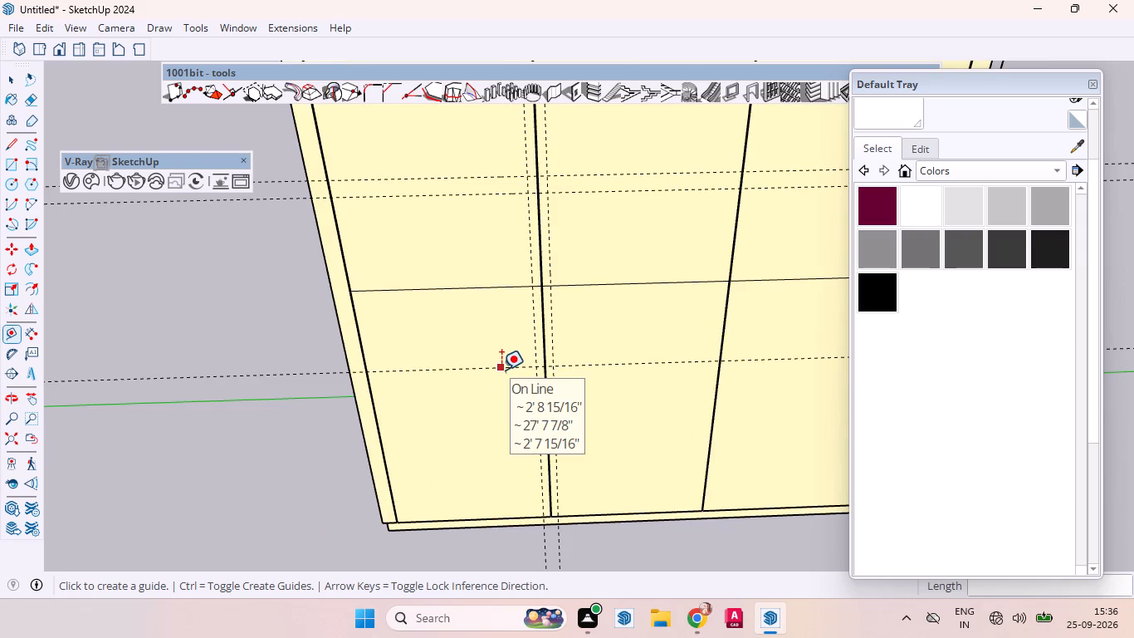
pyautogui.click(501, 370)
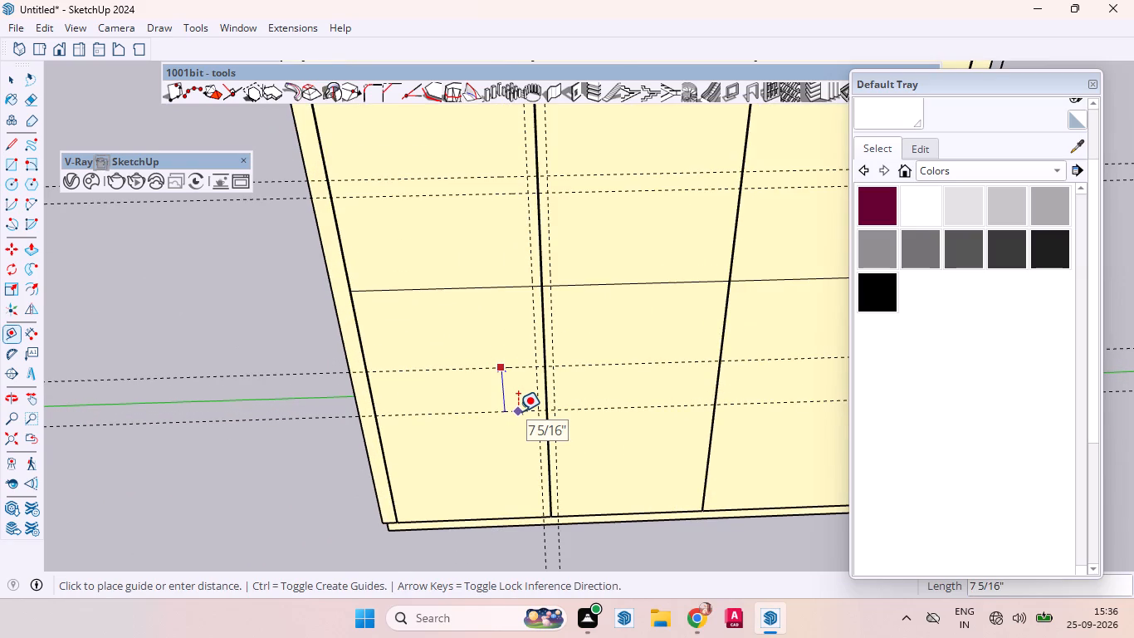
pyautogui.press('2')
pyautogui.press('Return')
pyautogui.press('space')
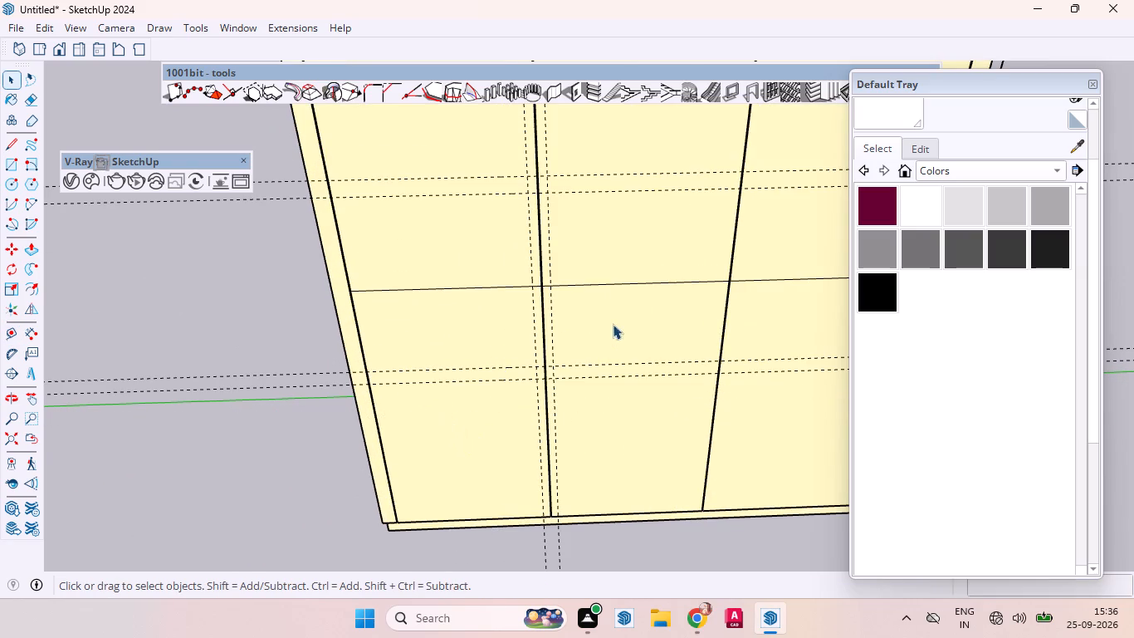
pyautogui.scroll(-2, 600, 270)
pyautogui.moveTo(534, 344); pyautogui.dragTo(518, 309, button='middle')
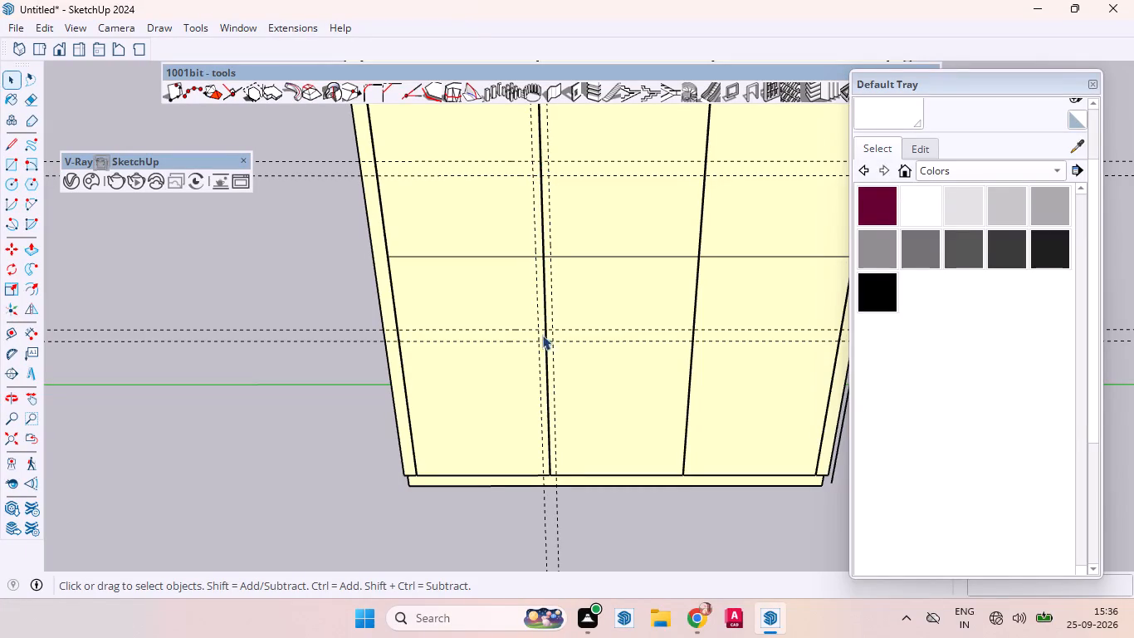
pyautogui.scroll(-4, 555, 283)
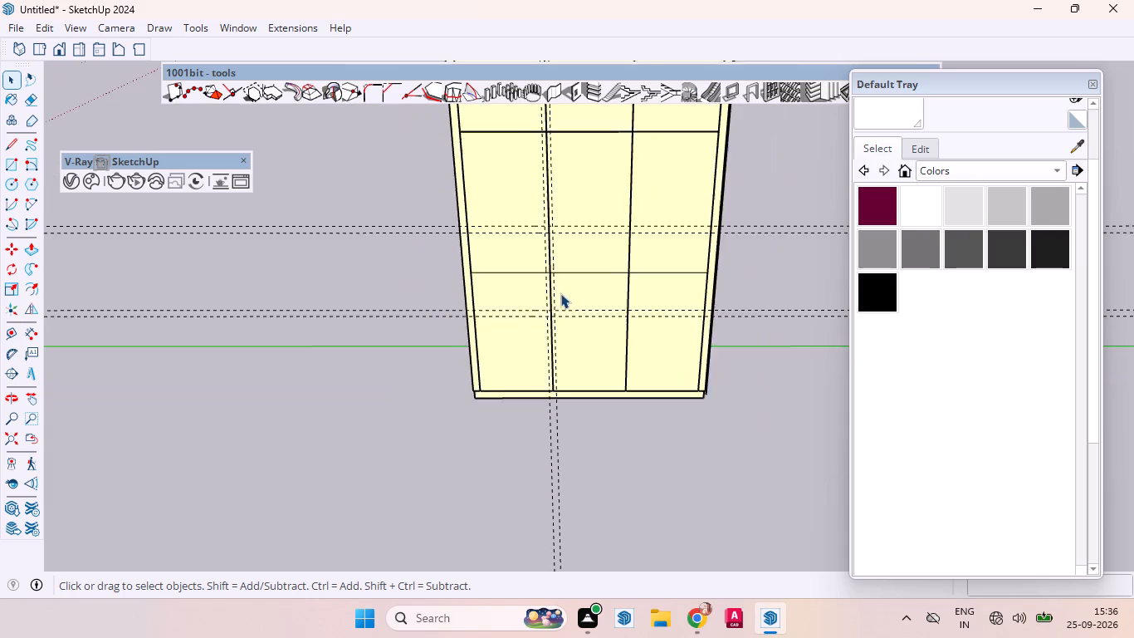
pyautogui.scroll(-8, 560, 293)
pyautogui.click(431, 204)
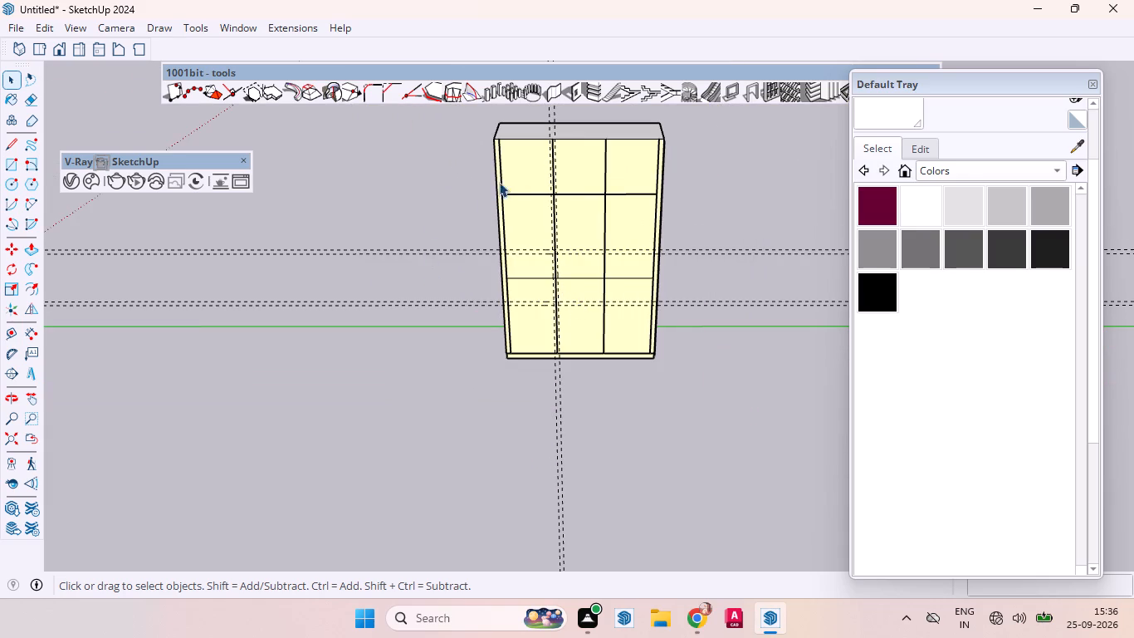
# Reveal the rest of the model around the isolated wardrobe.
pyautogui.click(511, 175)
pyautogui.rightClick(514, 175)
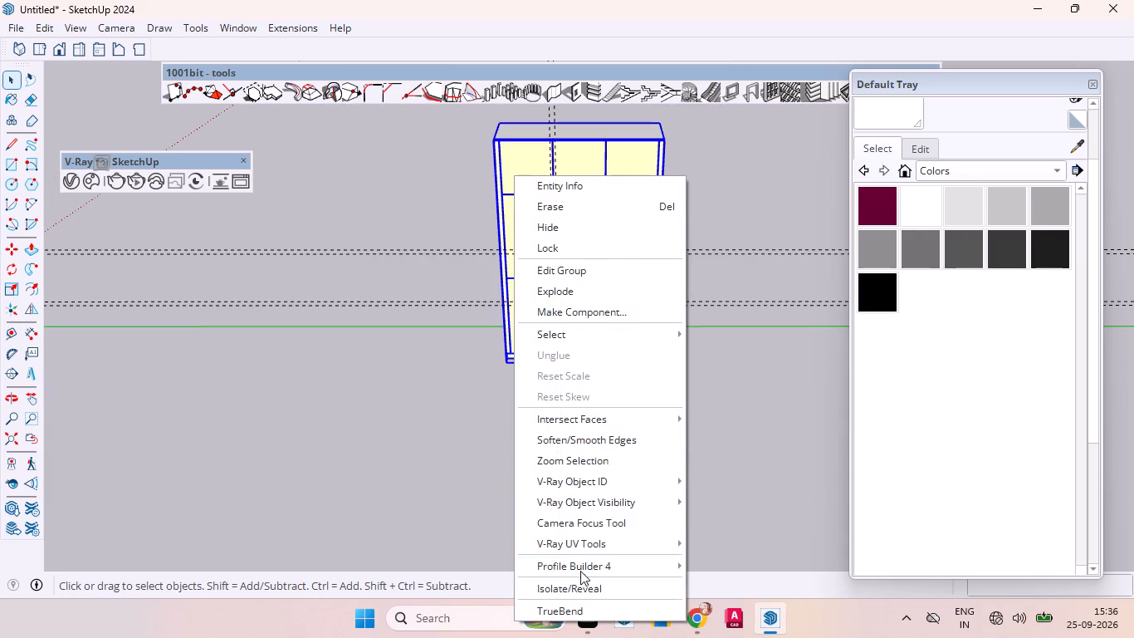
pyautogui.click(577, 586)
# Examine the wooden door handles on the neighbouring wardrobes and compare them with the guides on the wardrobe behind the partition wall.
pyautogui.scroll(-8, 564, 384)
pyautogui.scroll(8, 498, 283)
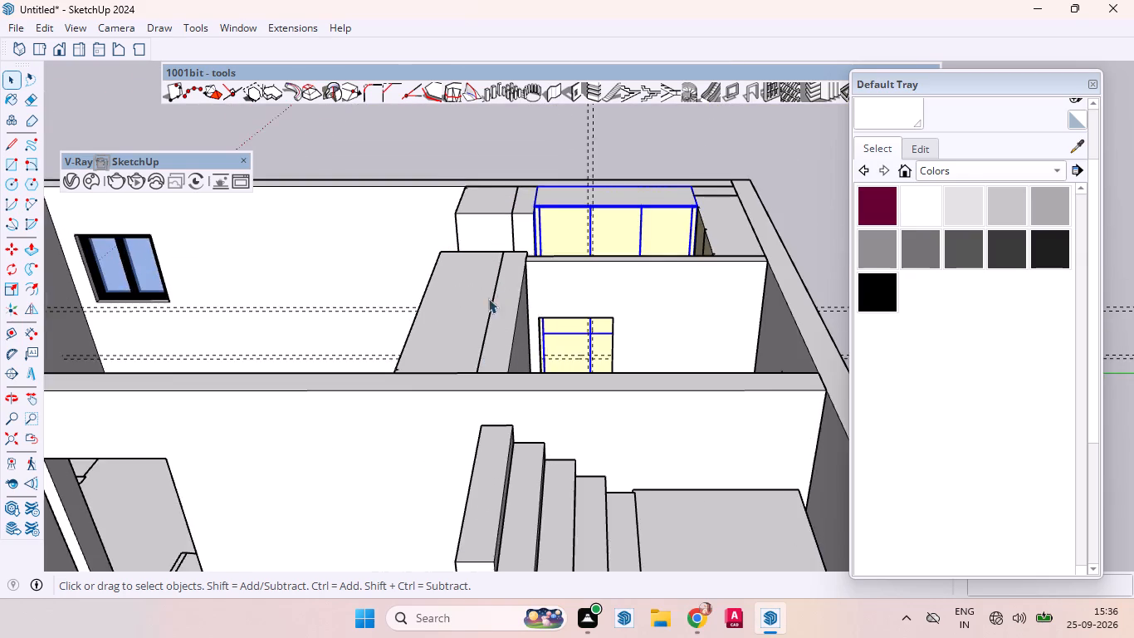
pyautogui.moveTo(488, 298); pyautogui.dragTo(1039, 280, button='middle')
pyautogui.scroll(4, 803, 441)
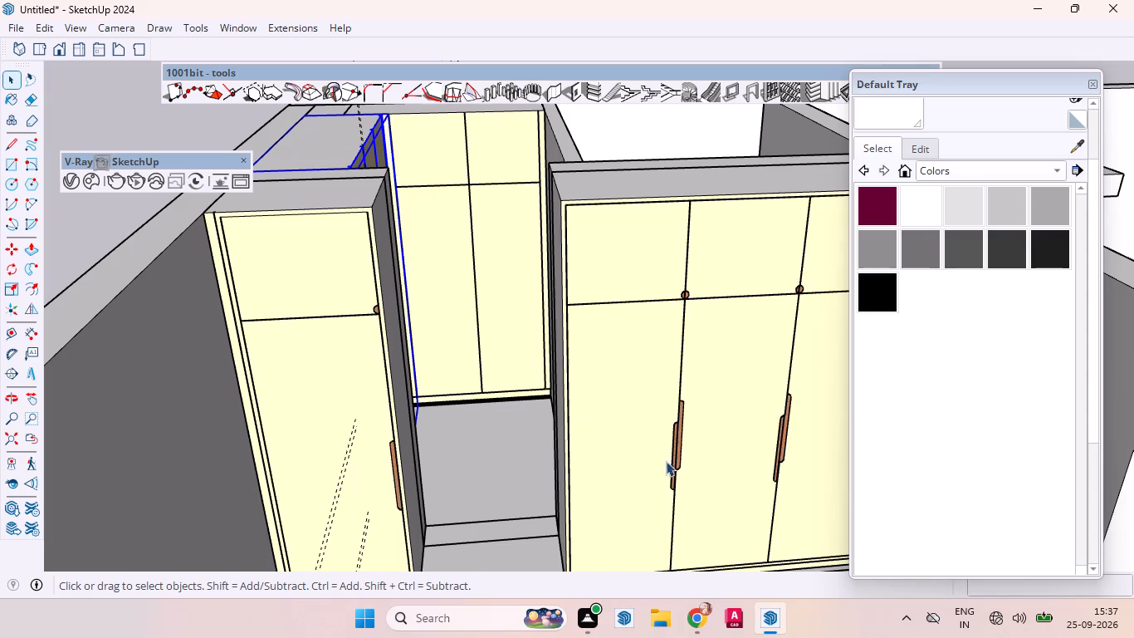
pyautogui.scroll(1, 679, 431)
pyautogui.scroll(-2, 680, 434)
pyautogui.scroll(13, 680, 434)
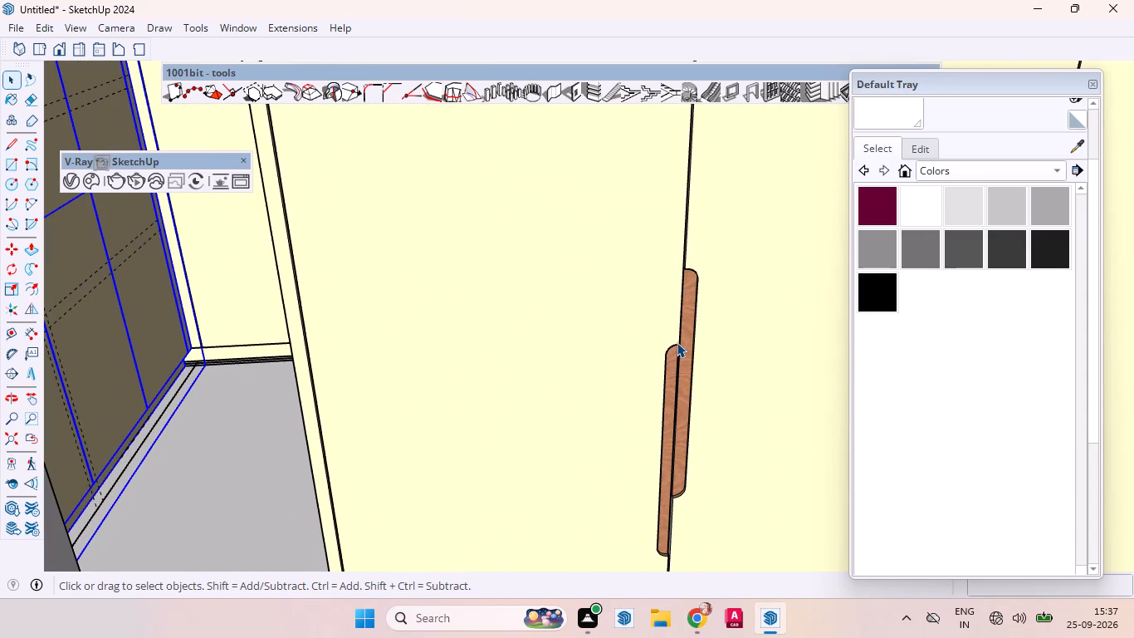
pyautogui.scroll(-13, 659, 414)
pyautogui.scroll(3, 638, 485)
pyautogui.scroll(-1, 637, 487)
pyautogui.moveTo(556, 282); pyautogui.dragTo(550, 318, button='middle')
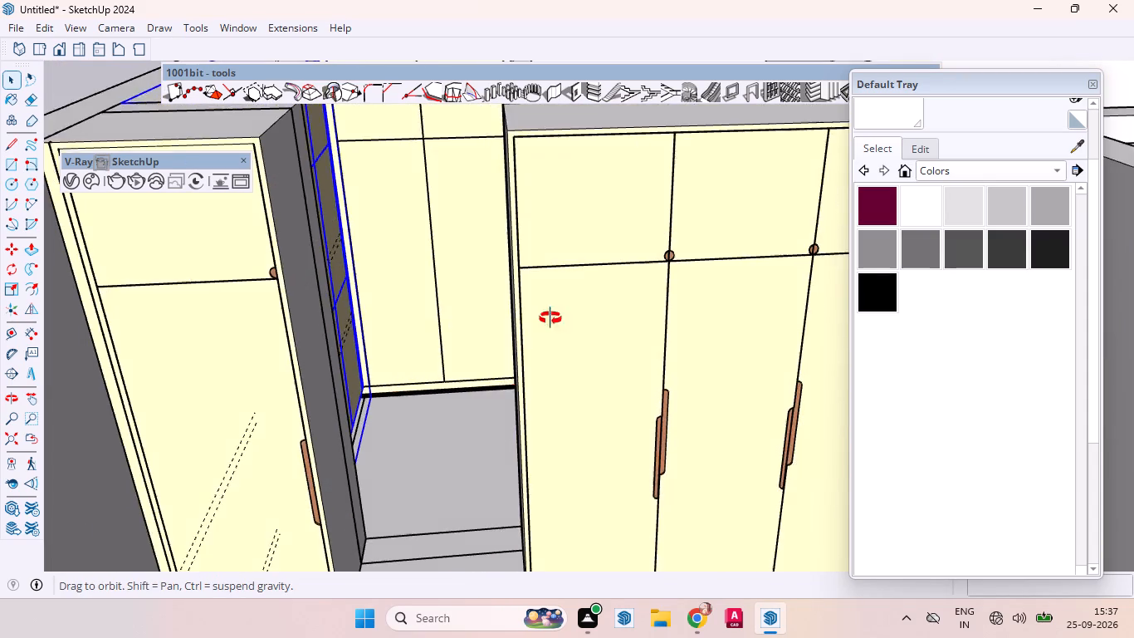
pyautogui.moveTo(550, 318); pyautogui.dragTo(86, 554, button='middle')
pyautogui.scroll(-6, 548, 420)
pyautogui.scroll(5, 545, 514)
pyautogui.scroll(-4, 549, 523)
pyautogui.scroll(7, 467, 271)
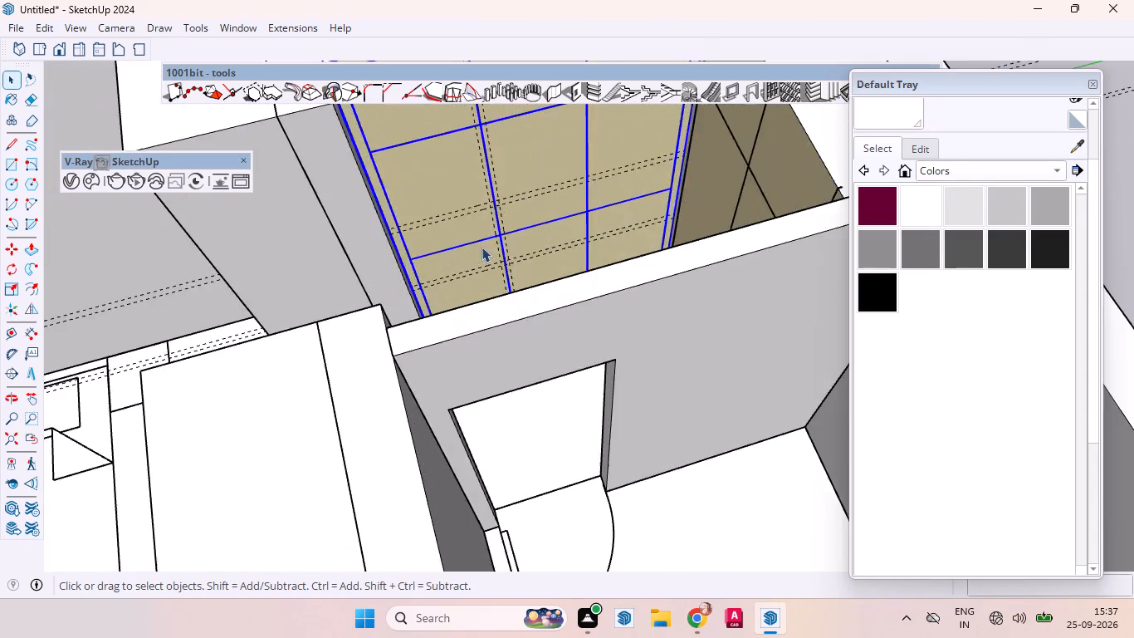
pyautogui.scroll(5, 481, 247)
pyautogui.moveTo(496, 242); pyautogui.dragTo(457, 272, button='middle')
pyautogui.scroll(1, 491, 263)
pyautogui.scroll(-1, 492, 263)
pyautogui.scroll(5, 498, 263)
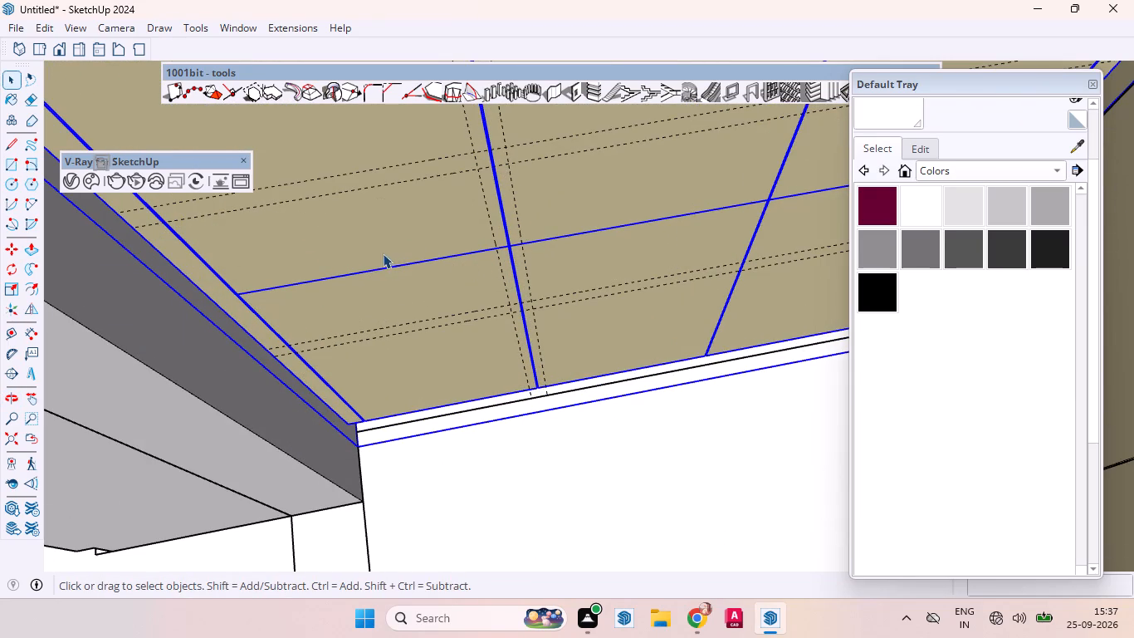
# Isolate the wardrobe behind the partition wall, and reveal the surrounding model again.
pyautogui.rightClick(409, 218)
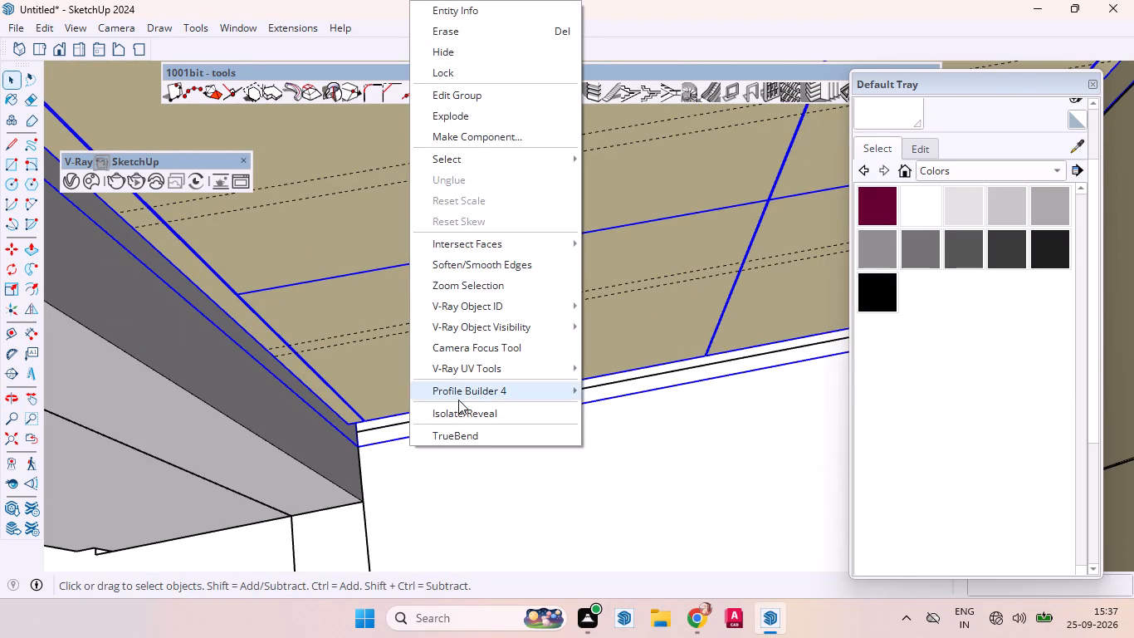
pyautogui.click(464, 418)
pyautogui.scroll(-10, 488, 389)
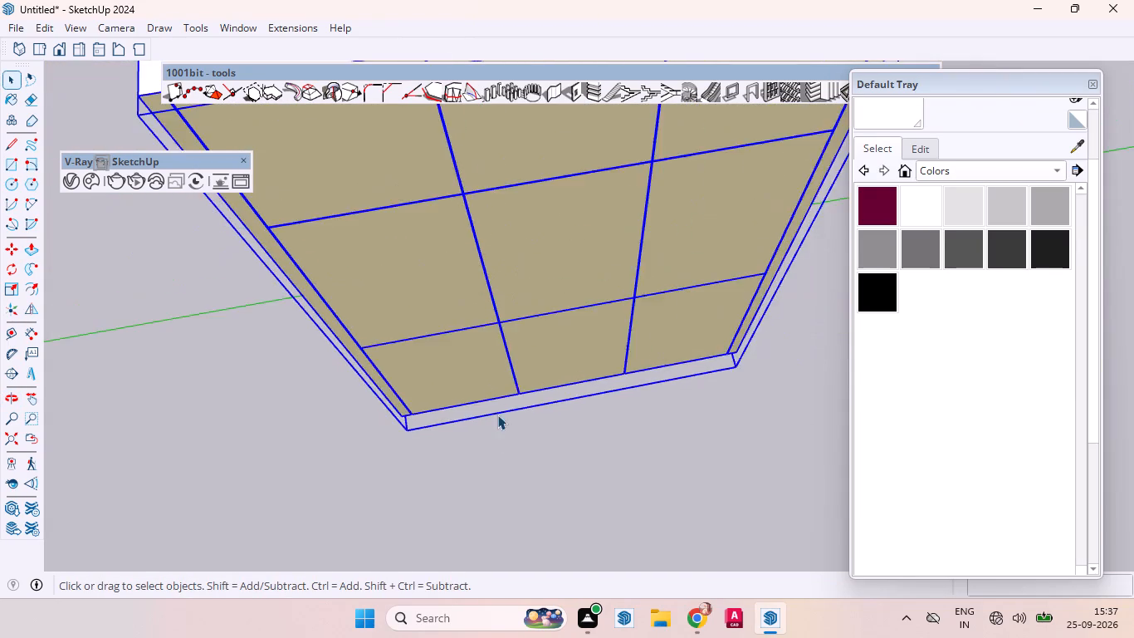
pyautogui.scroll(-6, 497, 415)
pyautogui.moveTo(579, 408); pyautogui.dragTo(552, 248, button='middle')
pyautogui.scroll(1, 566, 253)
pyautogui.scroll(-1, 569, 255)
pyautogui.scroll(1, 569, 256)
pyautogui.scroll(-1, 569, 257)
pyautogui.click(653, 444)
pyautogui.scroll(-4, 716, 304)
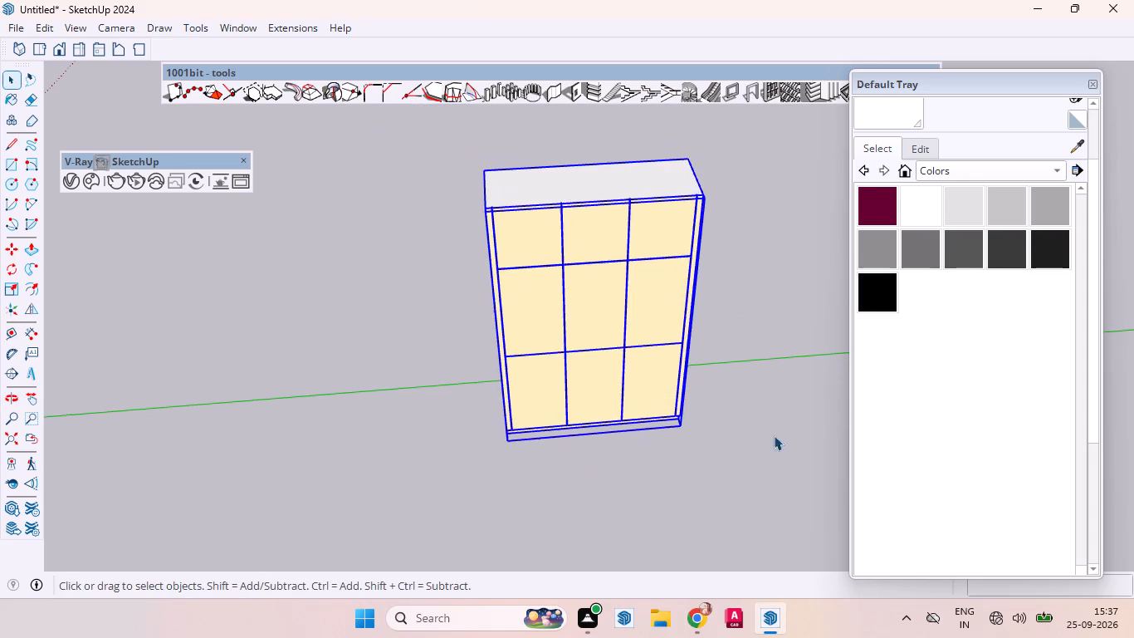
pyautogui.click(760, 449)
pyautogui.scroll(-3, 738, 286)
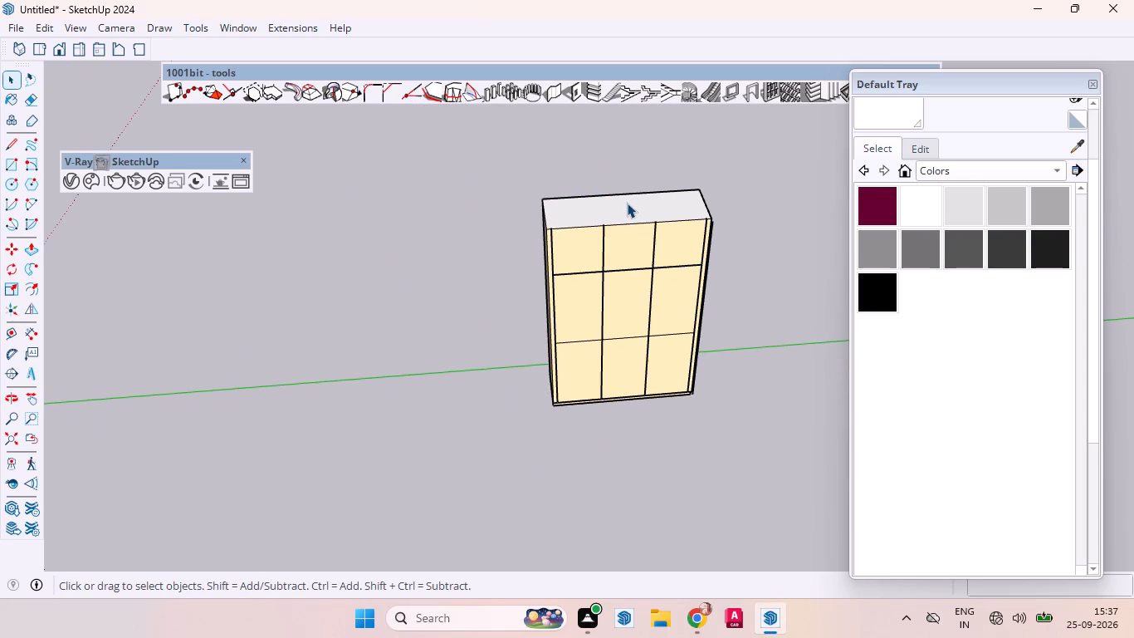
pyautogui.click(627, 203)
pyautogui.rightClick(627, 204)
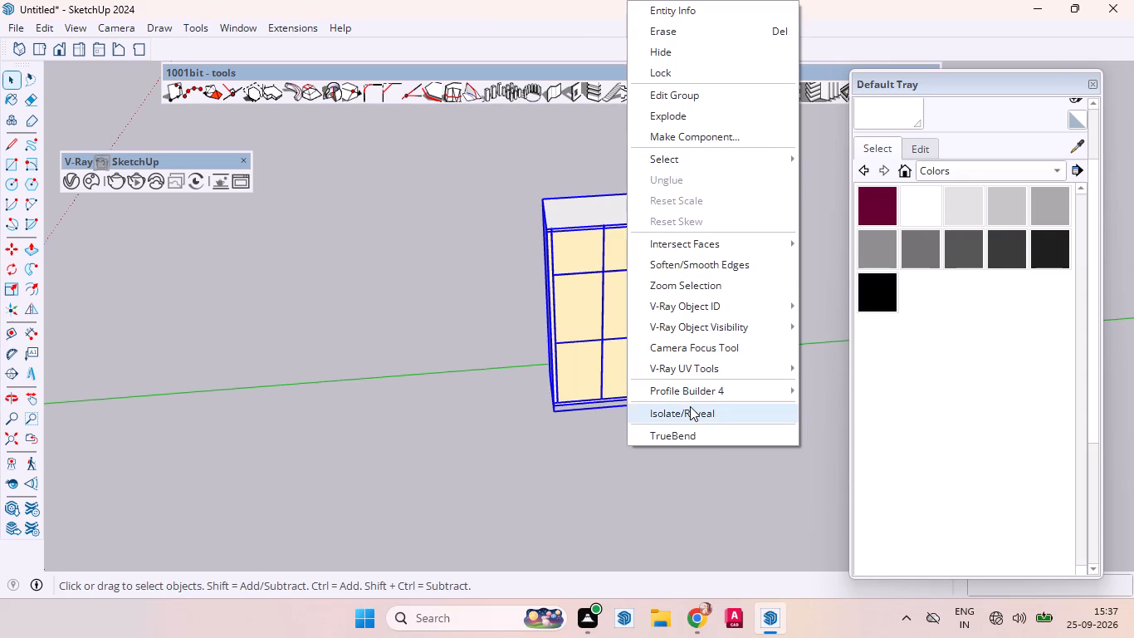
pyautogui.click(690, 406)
# Examine the staggered handle placement on the tall doors of the finished bedroom wardrobes.
pyautogui.scroll(-5, 670, 258)
pyautogui.scroll(6, 643, 313)
pyautogui.moveTo(462, 354); pyautogui.dragTo(559, 358, button='middle')
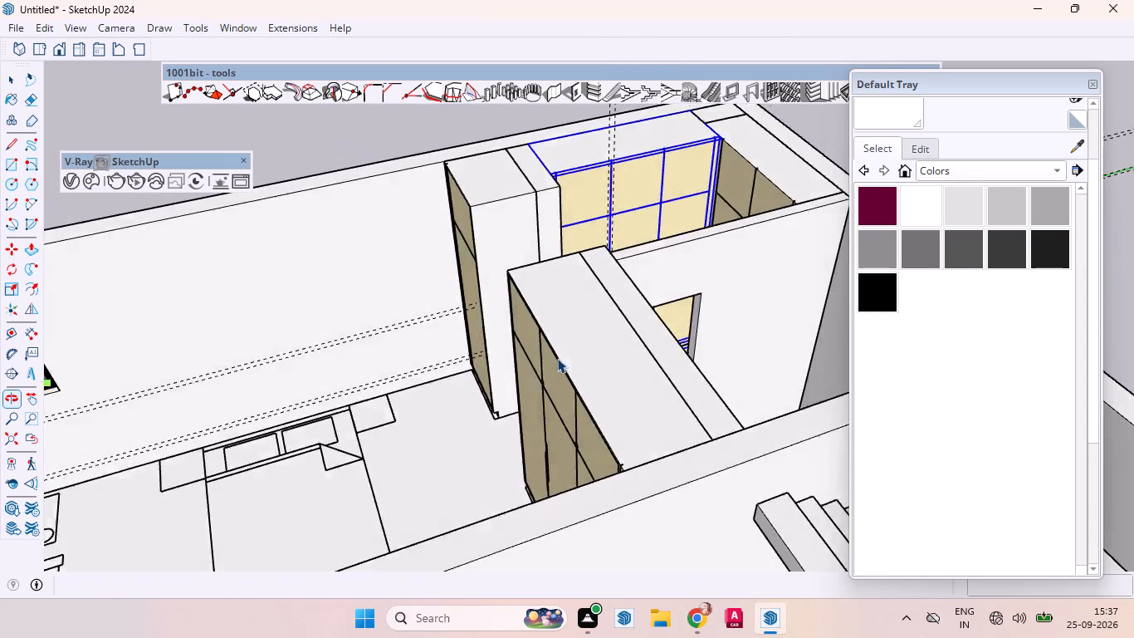
pyautogui.scroll(7, 527, 392)
pyautogui.scroll(-1, 525, 410)
pyautogui.scroll(2, 525, 411)
pyautogui.moveTo(525, 413); pyautogui.dragTo(732, 366, button='middle')
pyautogui.scroll(-12, 617, 237)
pyautogui.scroll(8, 609, 264)
pyautogui.scroll(-1, 626, 308)
pyautogui.scroll(1, 626, 309)
pyautogui.scroll(-2, 626, 310)
pyautogui.scroll(1, 630, 312)
pyautogui.scroll(-3, 632, 312)
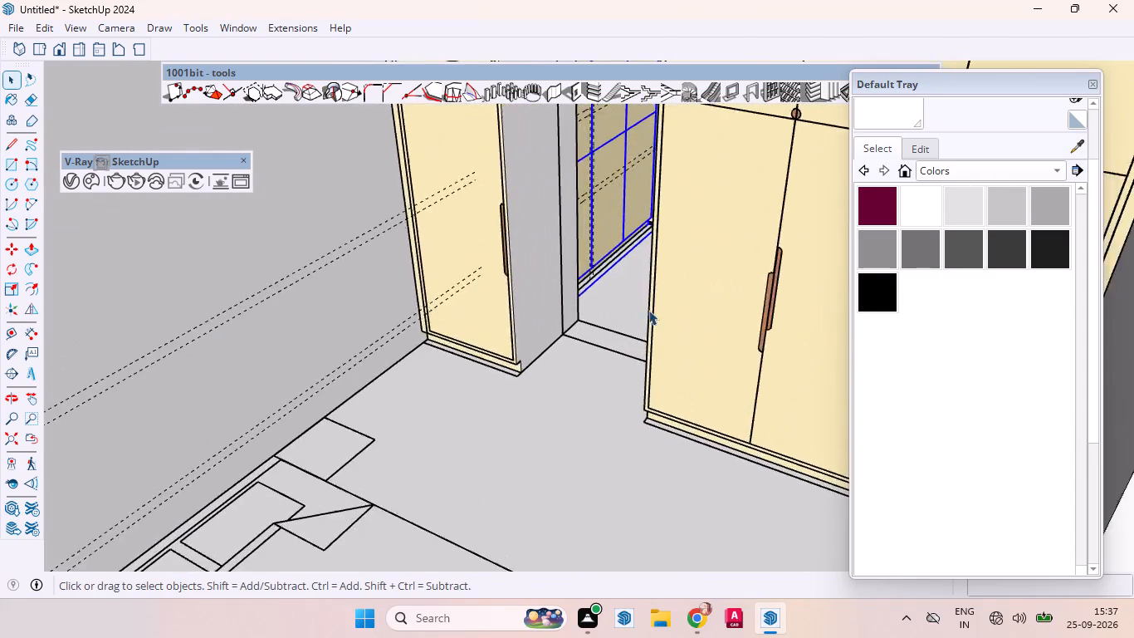
pyautogui.scroll(3, 731, 313)
pyautogui.scroll(-5, 716, 341)
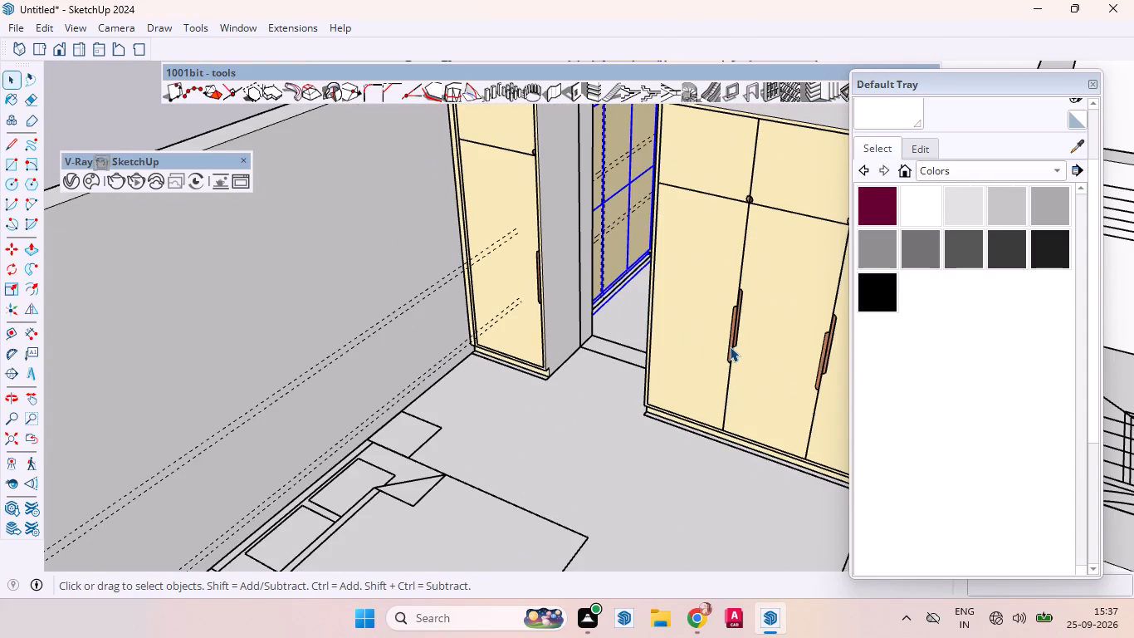
pyautogui.moveTo(731, 328); pyautogui.dragTo(402, 494, button='middle')
pyautogui.scroll(1, 395, 494)
pyautogui.scroll(-8, 395, 492)
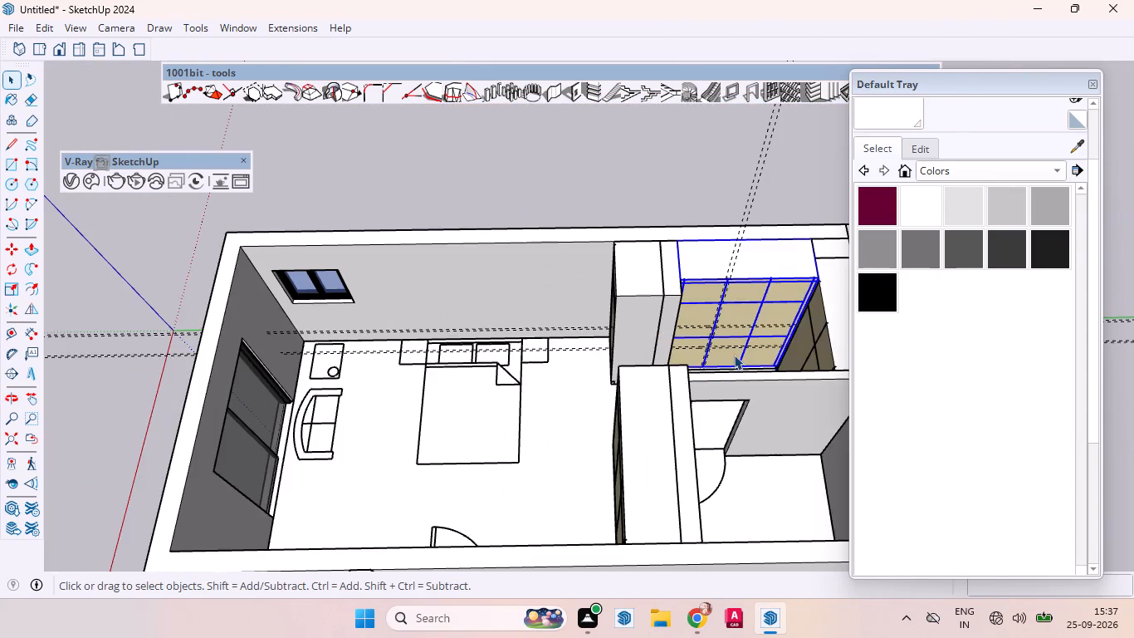
# Inside the wardrobe group, draw a 1" by 1' 2" handle rectangle on the first door, from the mid-height line down to the lowest guide.
pyautogui.scroll(18, 753, 323)
pyautogui.moveTo(653, 372); pyautogui.dragTo(649, 341, button='middle')
pyautogui.scroll(4, 623, 301)
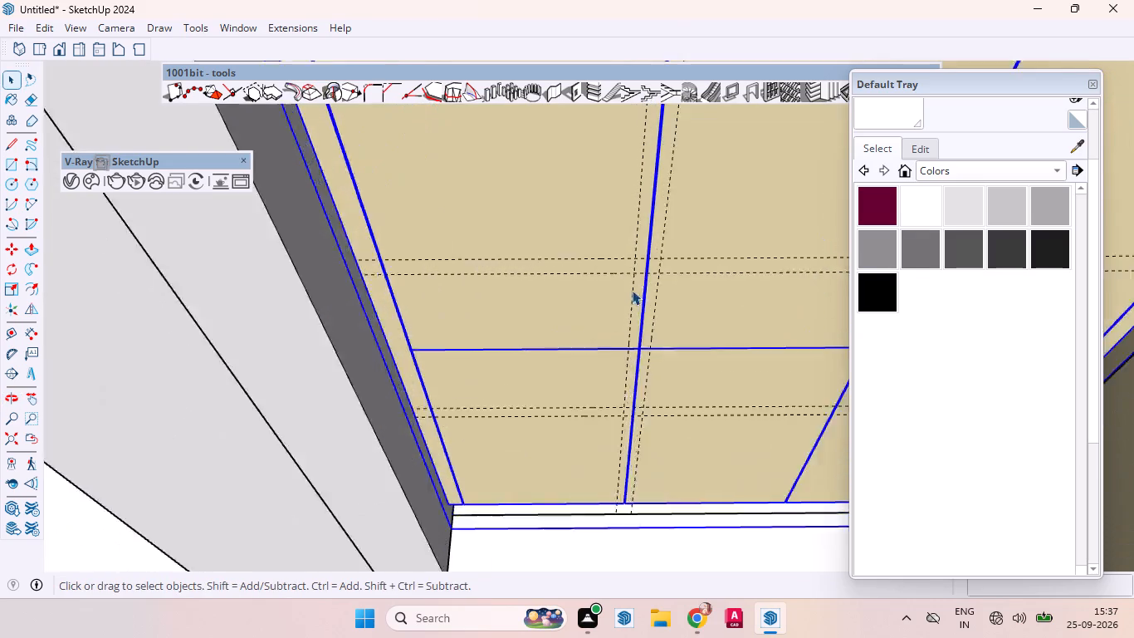
pyautogui.scroll(8, 632, 290)
pyautogui.moveTo(645, 335); pyautogui.dragTo(643, 270, button='middle')
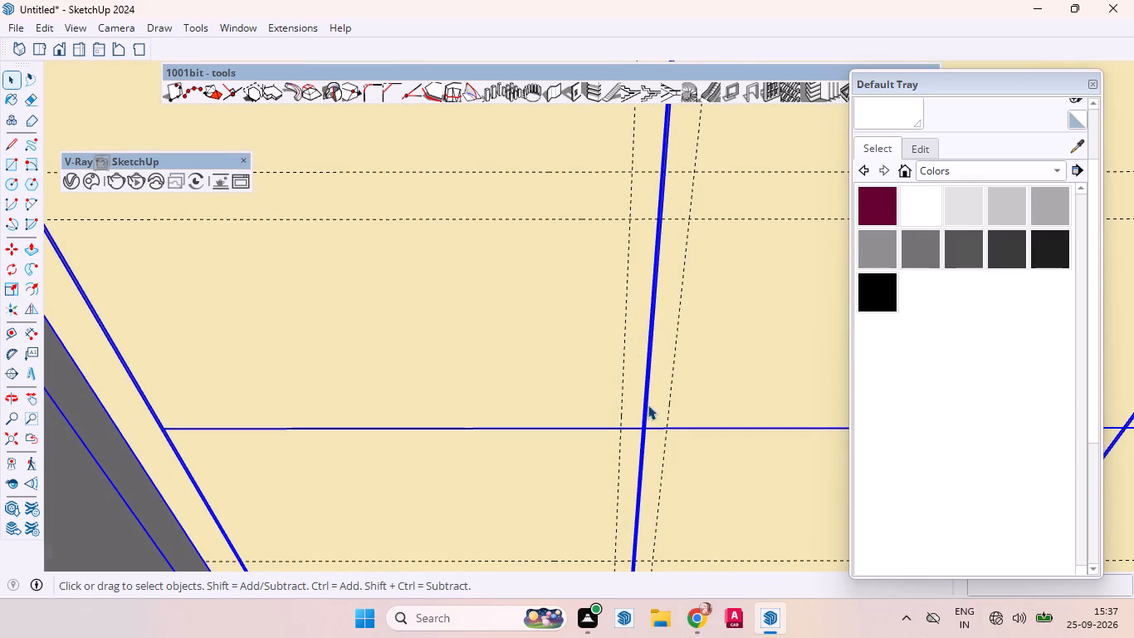
pyautogui.scroll(-4, 653, 316)
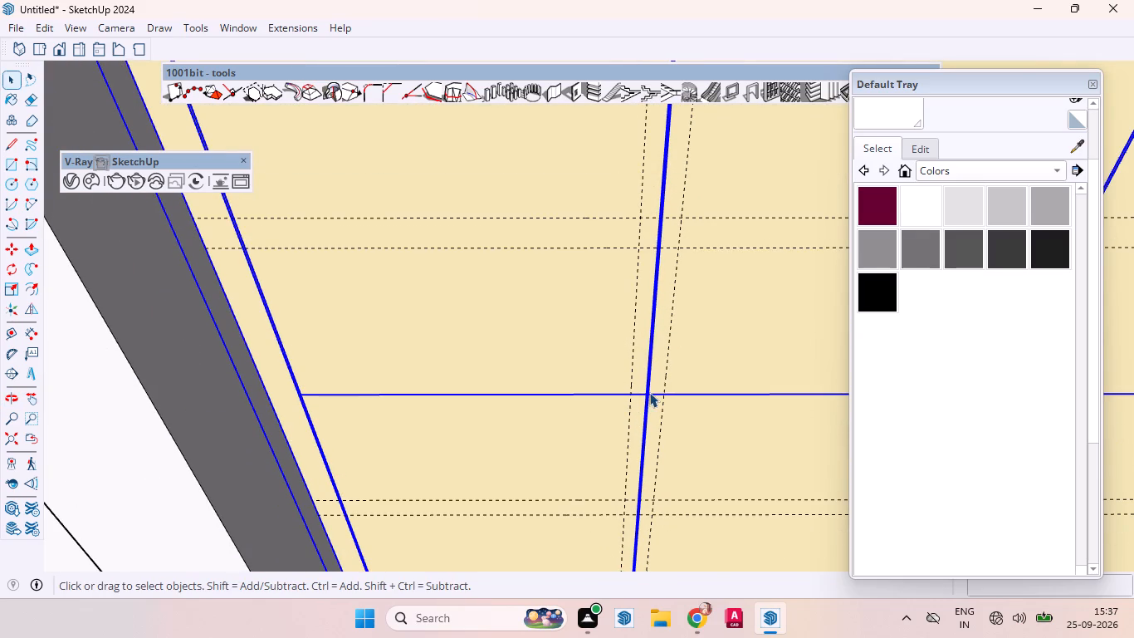
pyautogui.tripleClick(619, 333)
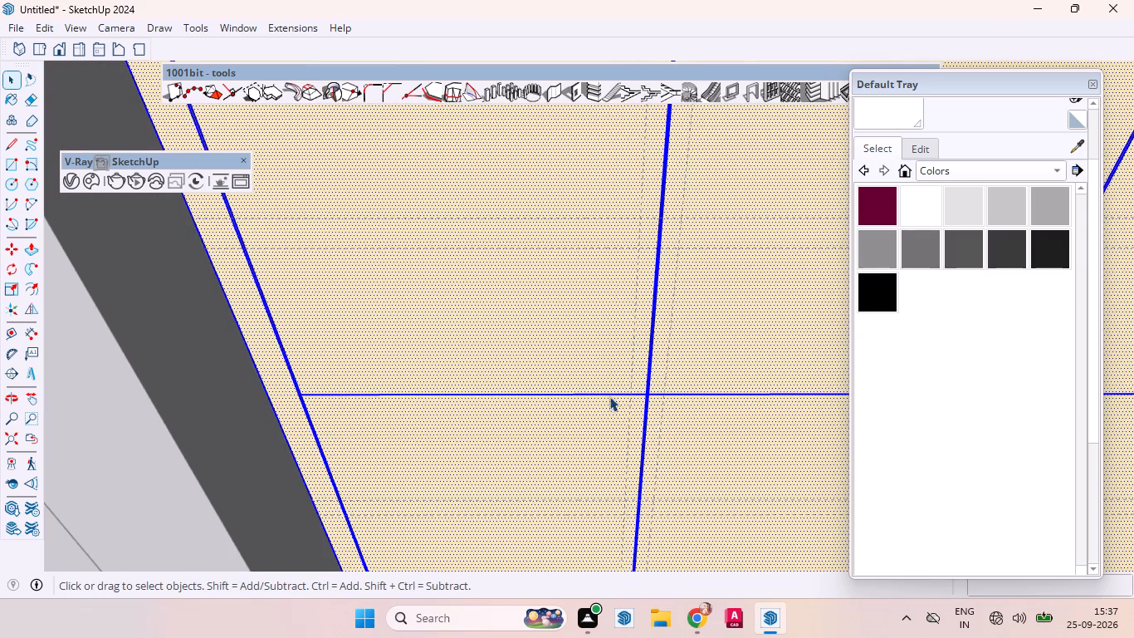
pyautogui.press('r')
pyautogui.scroll(5, 637, 409)
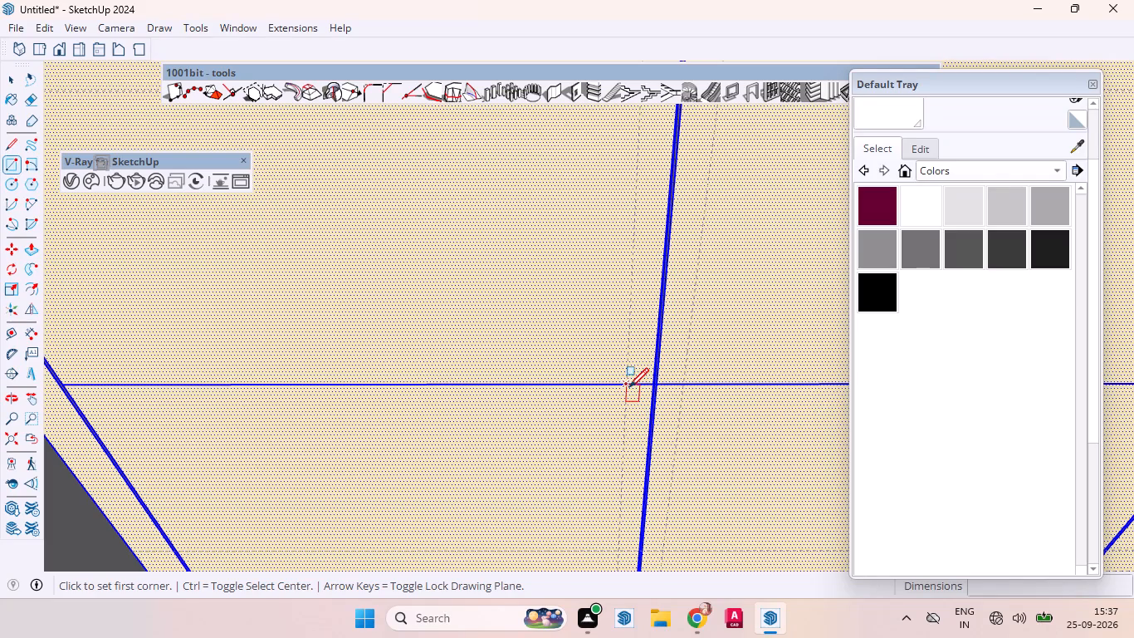
pyautogui.click(629, 387)
pyautogui.scroll(-9, 633, 371)
pyautogui.scroll(12, 614, 456)
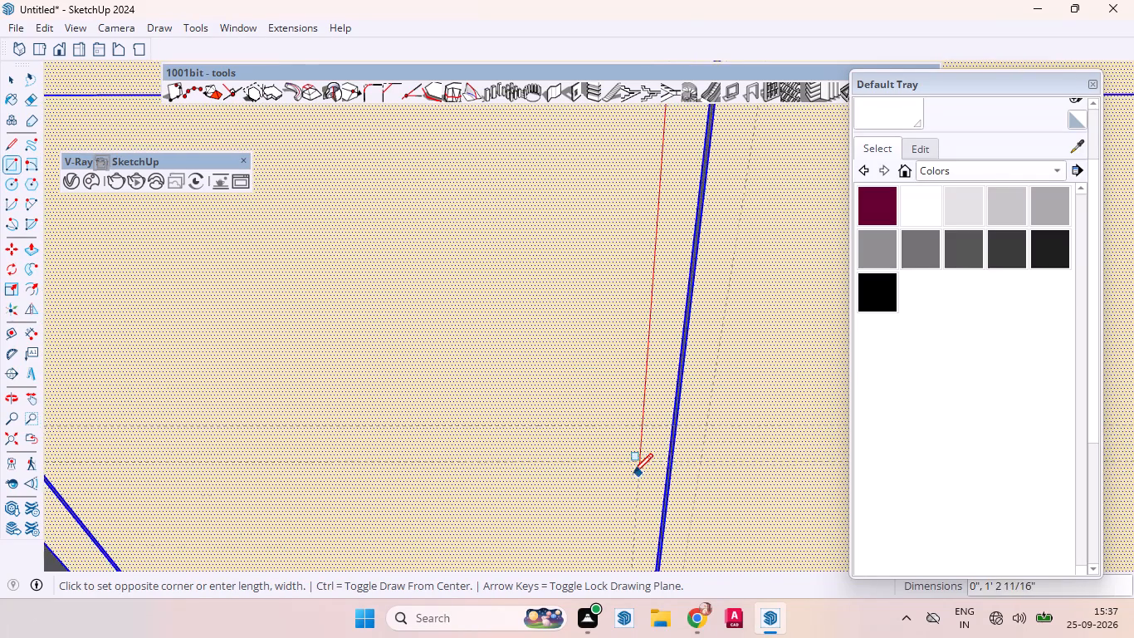
pyautogui.scroll(7, 633, 473)
pyautogui.click(682, 456)
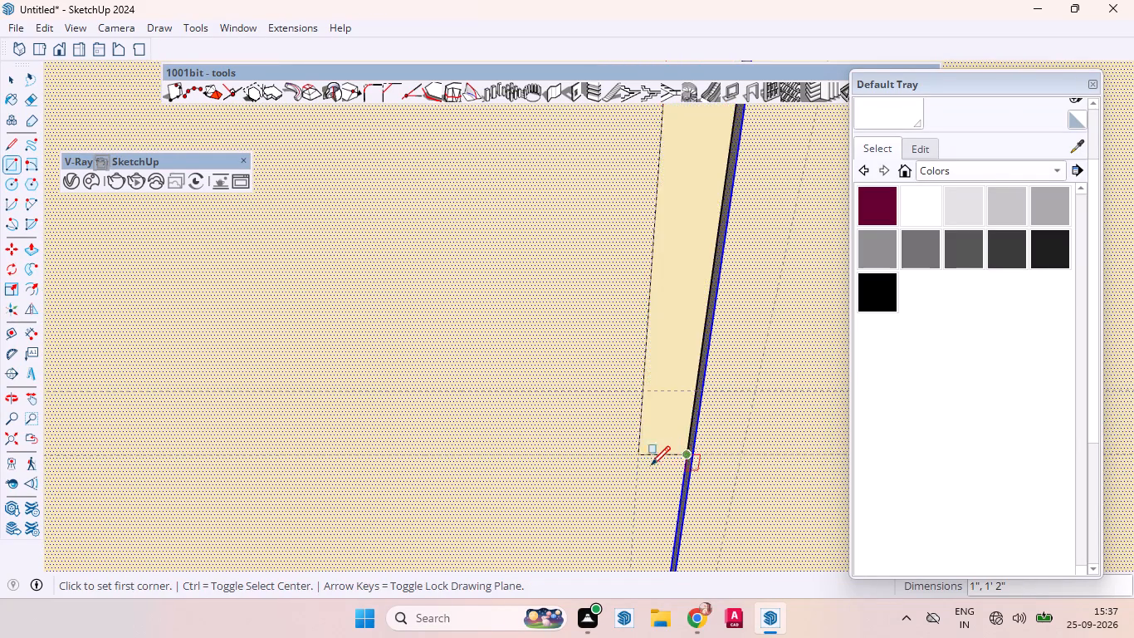
# Draw a 1" by 1' 2" handle rectangle on the middle door, from the mid-height line up to the highest guide beside the gap.
pyautogui.scroll(-13, 605, 472)
pyautogui.scroll(-4, 677, 447)
pyautogui.scroll(1, 667, 468)
pyautogui.scroll(-1, 667, 468)
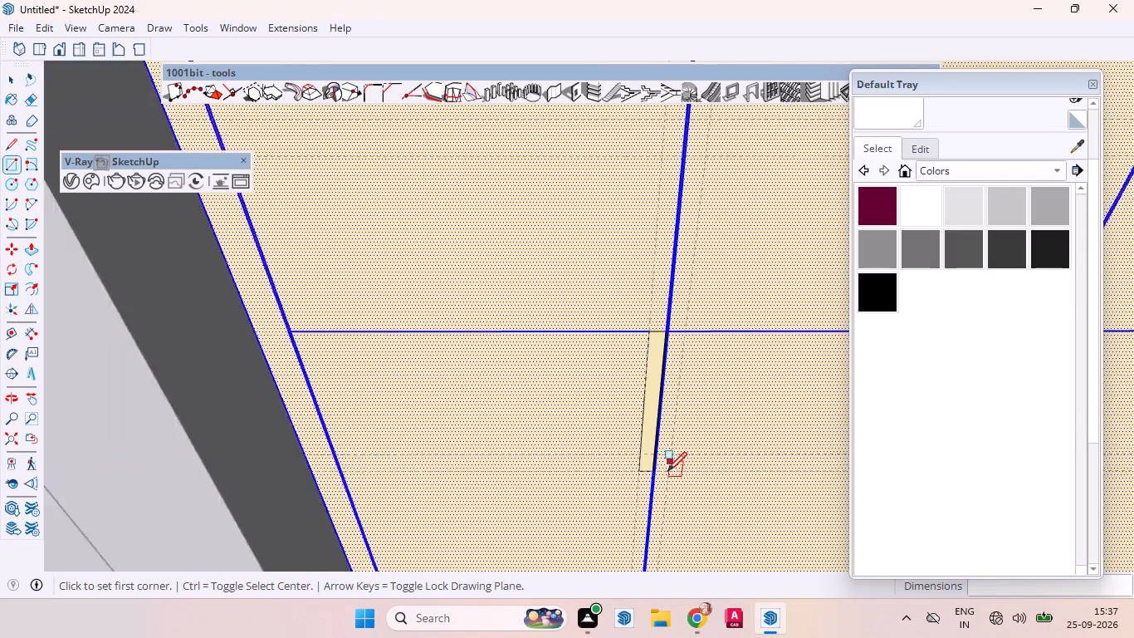
pyautogui.scroll(1, 682, 231)
pyautogui.scroll(-1, 682, 231)
pyautogui.scroll(4, 682, 233)
pyautogui.scroll(-2, 657, 326)
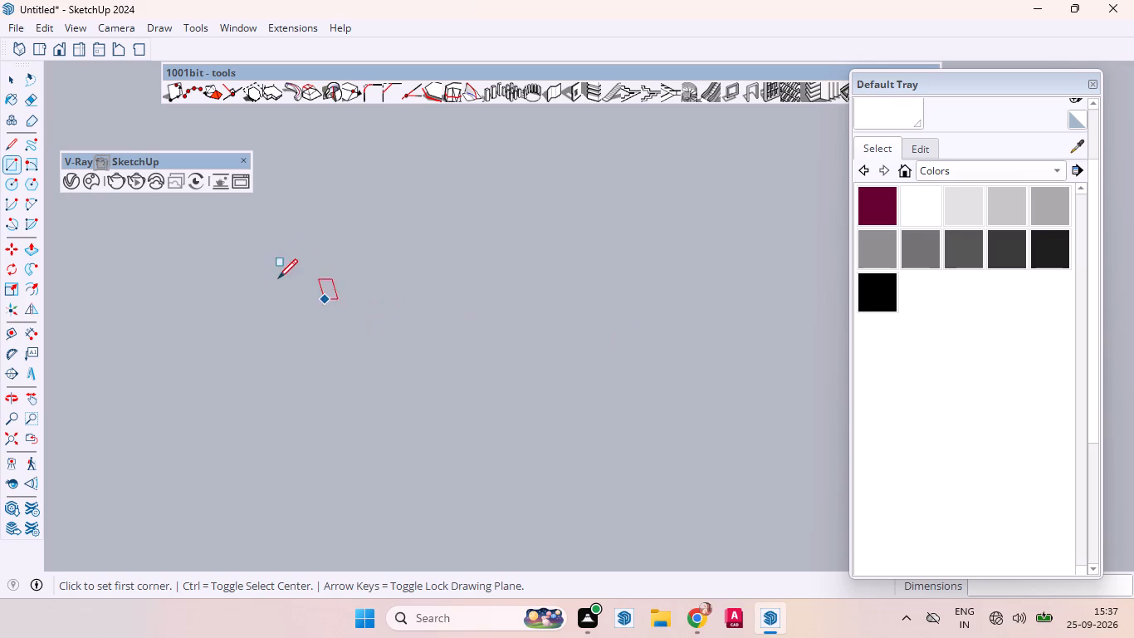
pyautogui.click(7, 444)
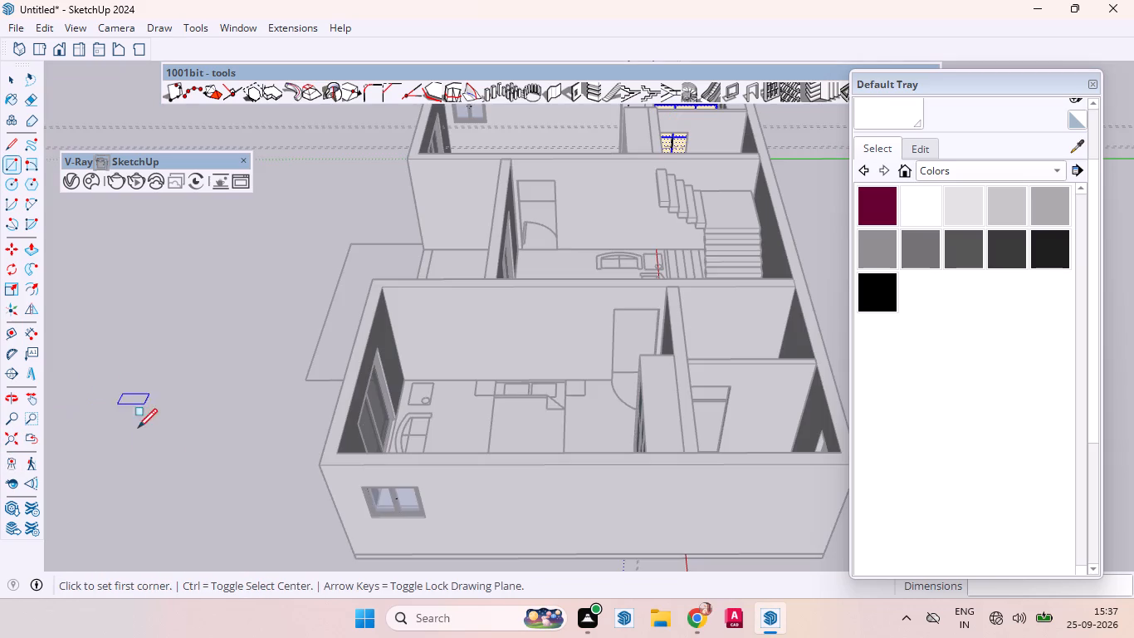
pyautogui.scroll(-1, 253, 509)
pyautogui.scroll(1, 257, 520)
pyautogui.scroll(-2, 259, 532)
pyautogui.scroll(1, 270, 576)
pyautogui.scroll(-2, 273, 586)
pyautogui.scroll(-6, 565, 582)
pyautogui.scroll(1, 582, 637)
pyautogui.scroll(-1, 586, 637)
pyautogui.scroll(1, 662, 477)
pyautogui.scroll(-6, 653, 436)
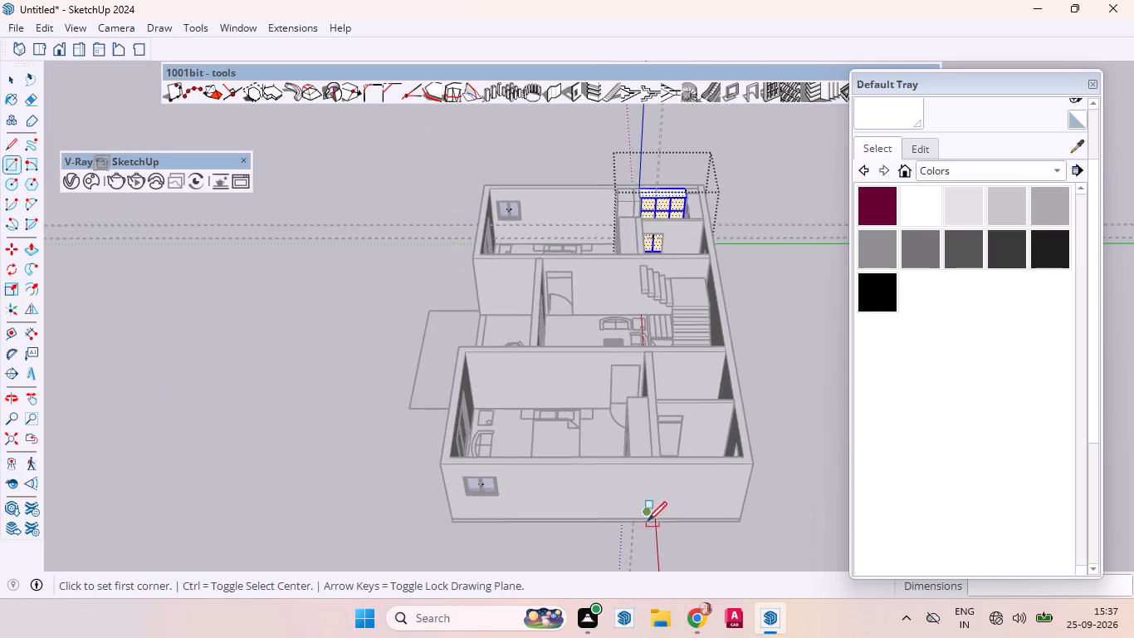
pyautogui.scroll(-5, 648, 521)
pyautogui.scroll(6, 662, 312)
pyautogui.scroll(-1, 651, 287)
pyautogui.scroll(2, 651, 287)
pyautogui.scroll(-1, 651, 287)
pyautogui.scroll(12, 651, 287)
pyautogui.scroll(-2, 646, 295)
pyautogui.scroll(7, 646, 295)
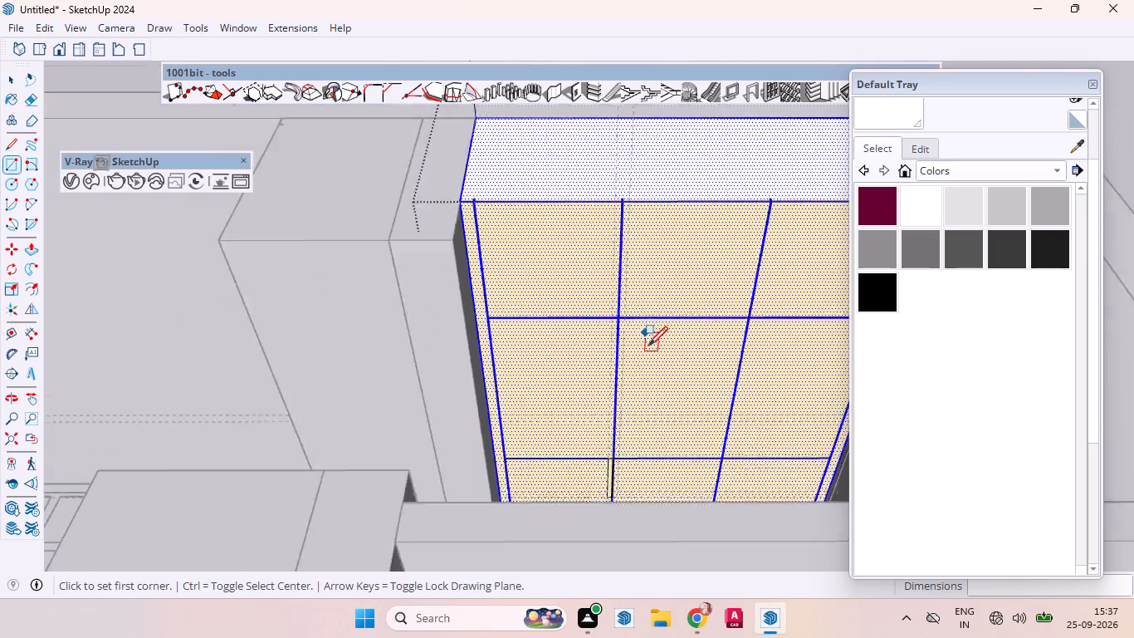
pyautogui.scroll(5, 648, 346)
pyautogui.scroll(-4, 617, 454)
pyautogui.scroll(7, 623, 524)
pyautogui.scroll(-1, 622, 505)
pyautogui.scroll(1, 622, 500)
pyautogui.scroll(-1, 621, 493)
pyautogui.scroll(9, 614, 461)
pyautogui.scroll(-1, 615, 464)
pyautogui.scroll(1, 615, 464)
pyautogui.scroll(-1, 615, 464)
pyautogui.scroll(8, 615, 464)
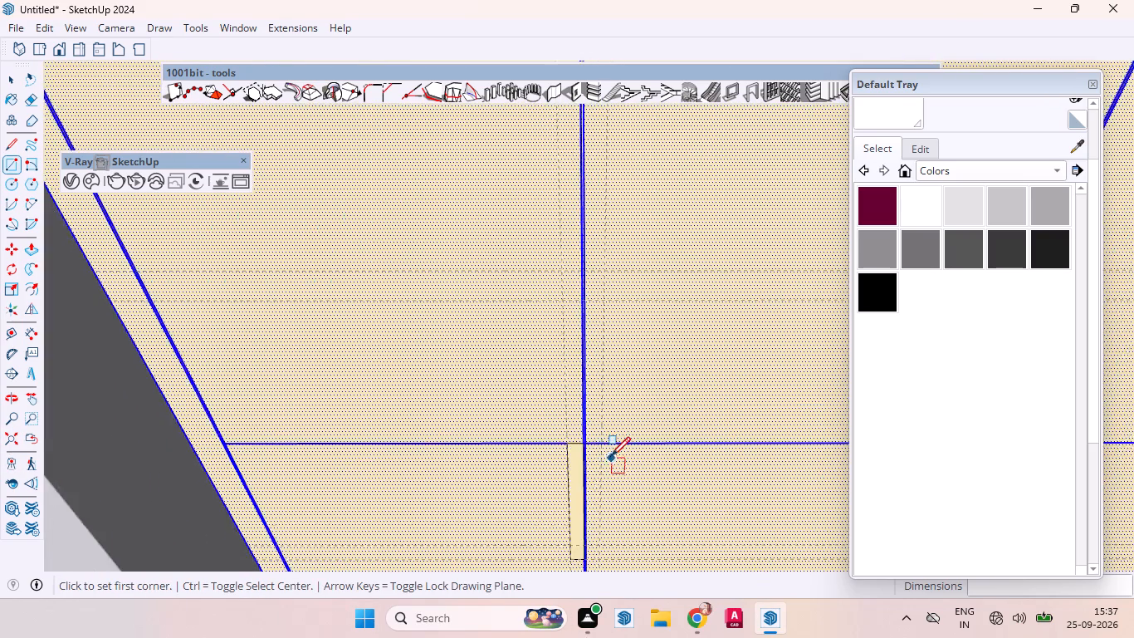
pyautogui.scroll(8, 611, 456)
pyautogui.scroll(-1, 609, 449)
pyautogui.scroll(10, 609, 449)
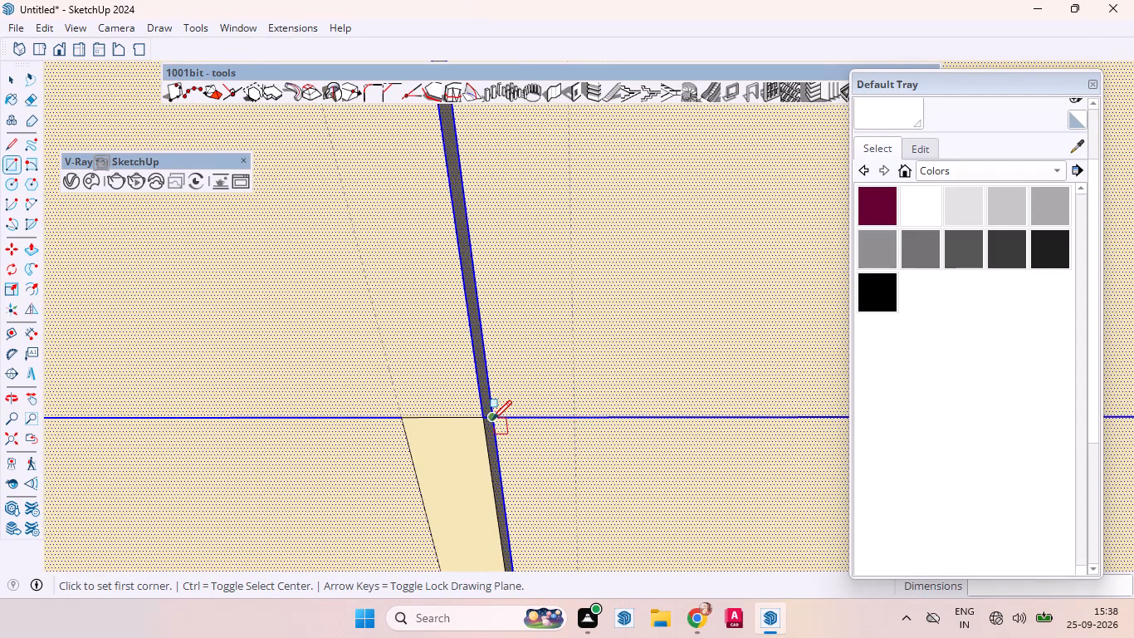
pyautogui.click(492, 420)
pyautogui.scroll(-9, 560, 395)
pyautogui.scroll(2, 557, 435)
pyautogui.scroll(-8, 557, 436)
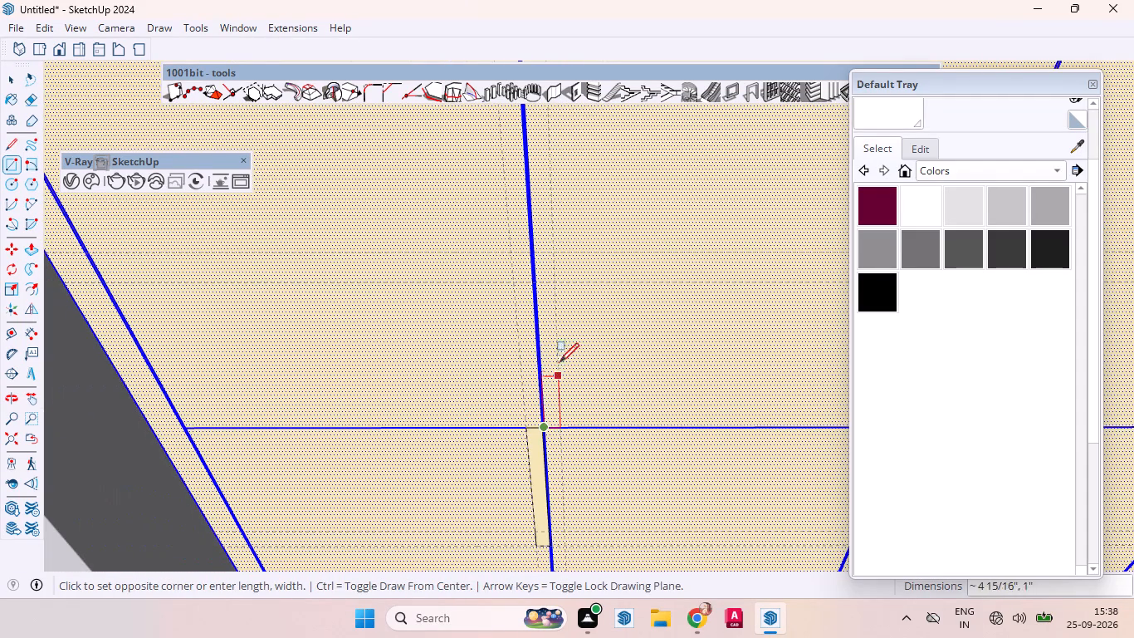
pyautogui.click(552, 254)
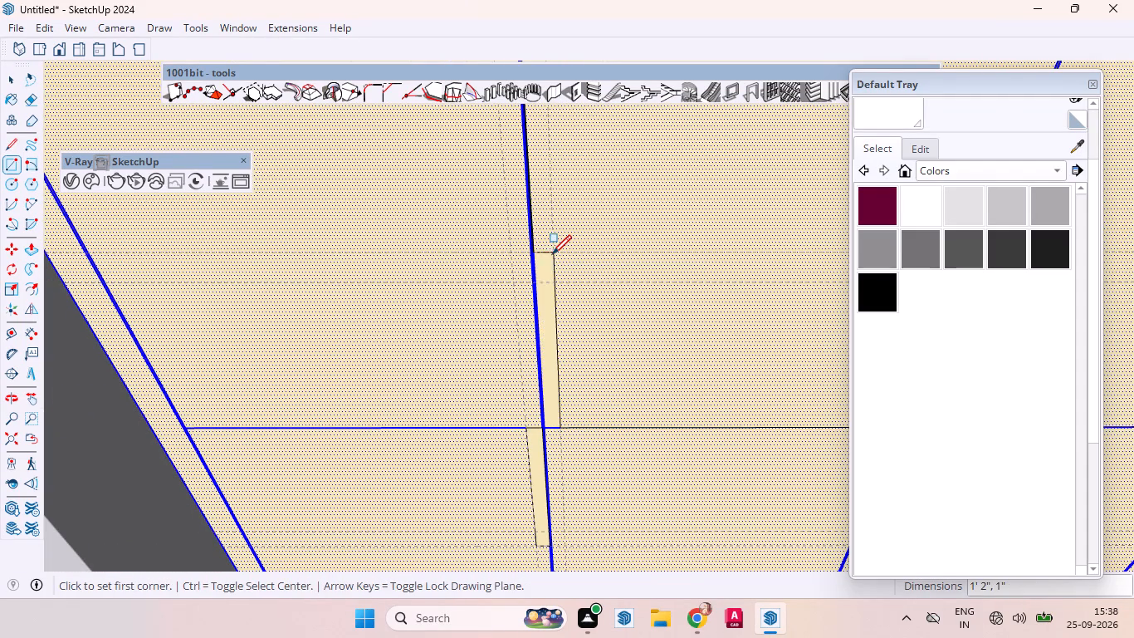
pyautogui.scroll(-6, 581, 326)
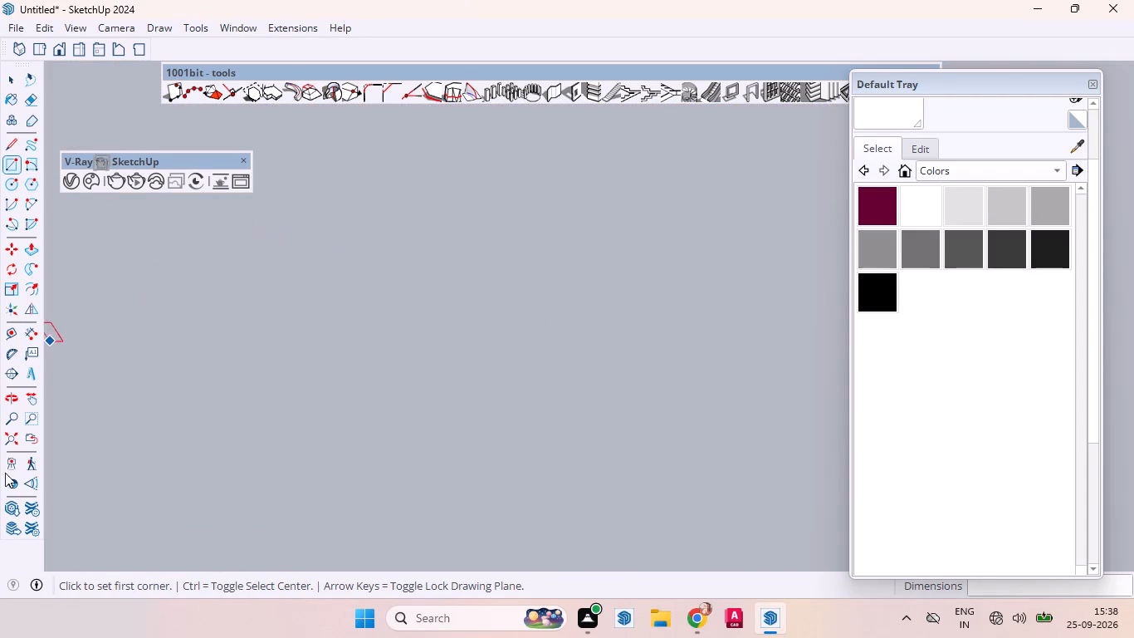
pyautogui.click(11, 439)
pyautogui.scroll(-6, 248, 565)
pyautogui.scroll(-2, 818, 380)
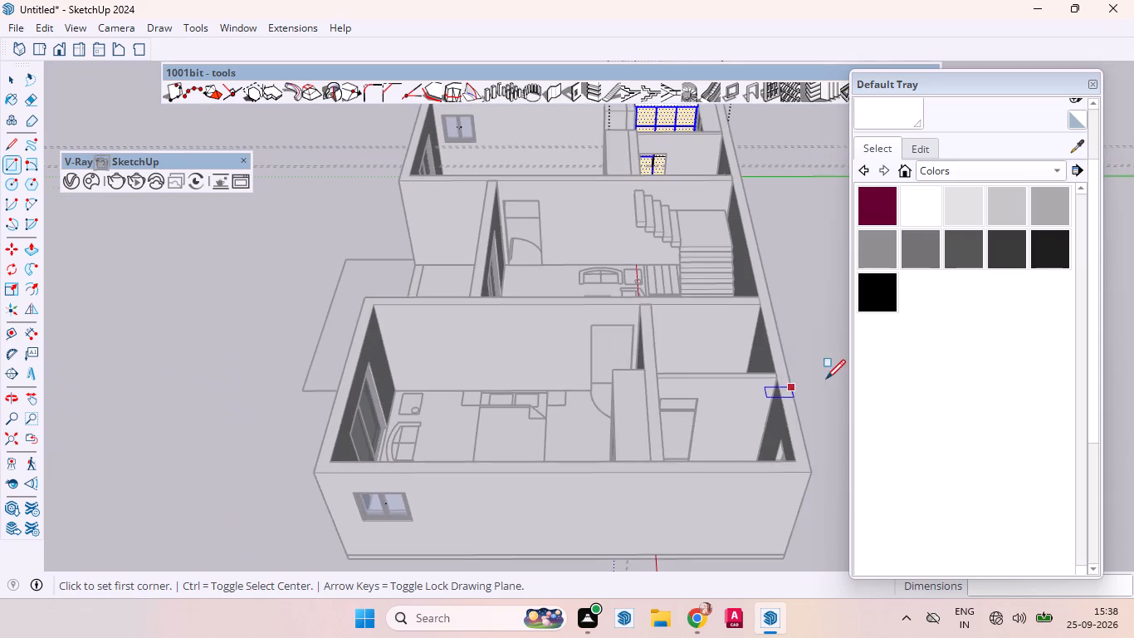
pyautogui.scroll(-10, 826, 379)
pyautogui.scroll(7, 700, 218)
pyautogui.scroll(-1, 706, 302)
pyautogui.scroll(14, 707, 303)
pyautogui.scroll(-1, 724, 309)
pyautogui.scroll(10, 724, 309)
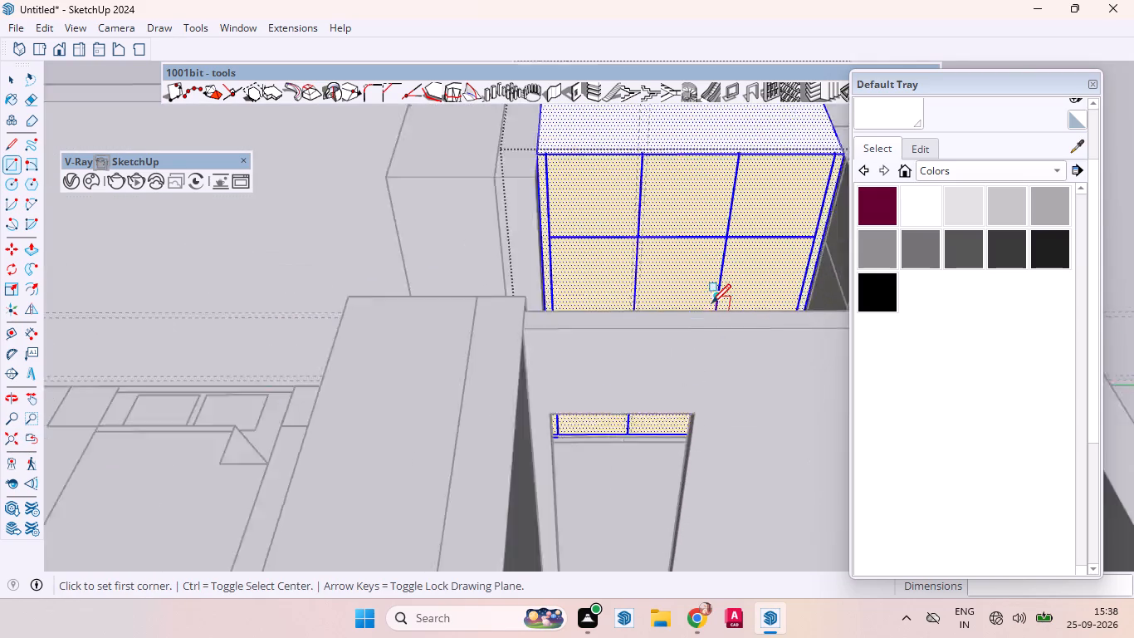
# Place horizontal guides 3" below and 3" above the mid-height line on the wardrobe's tall doors.
pyautogui.scroll(4, 711, 303)
pyautogui.scroll(-2, 706, 303)
pyautogui.scroll(4, 706, 303)
pyautogui.moveTo(692, 327); pyautogui.dragTo(691, 385, button='middle')
pyautogui.scroll(-6, 675, 396)
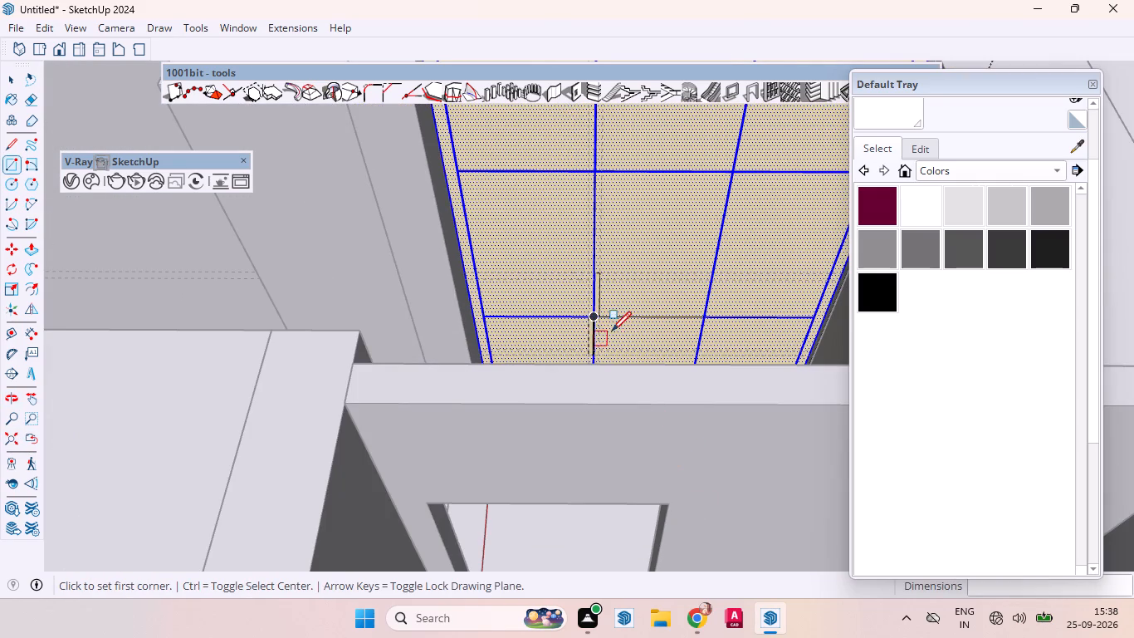
pyautogui.press('space')
pyautogui.scroll(1, 562, 317)
pyautogui.scroll(-2, 563, 317)
pyautogui.scroll(13, 564, 316)
pyautogui.click(624, 294)
pyautogui.scroll(6, 628, 318)
pyautogui.moveTo(610, 362); pyautogui.dragTo(613, 320, button='middle')
pyautogui.scroll(-6, 619, 368)
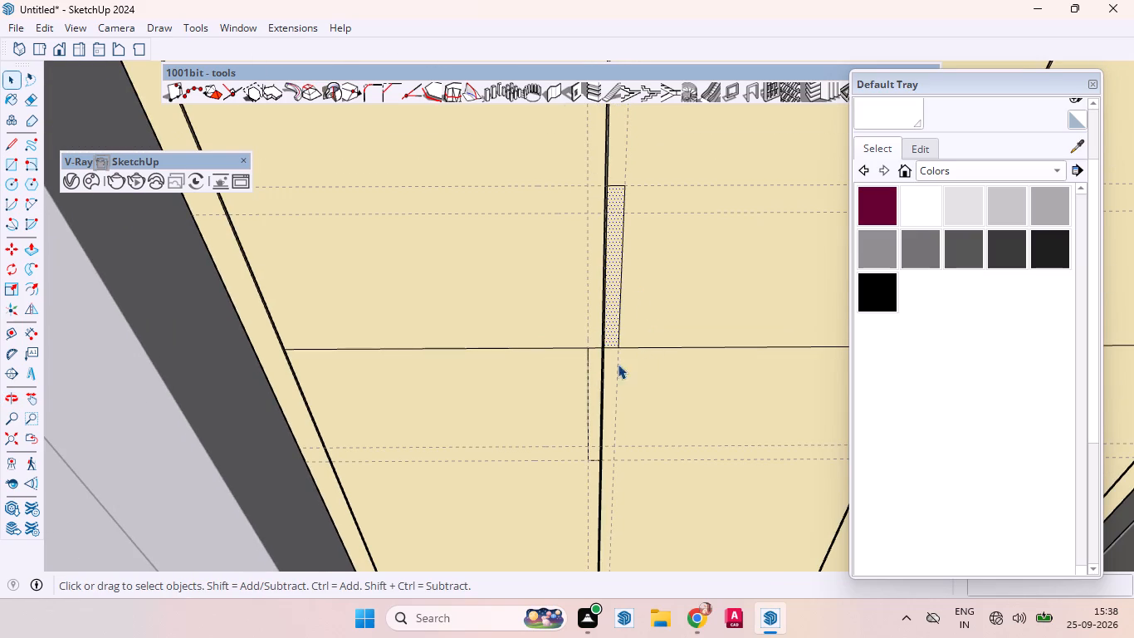
pyautogui.press('t')
pyautogui.scroll(6, 638, 359)
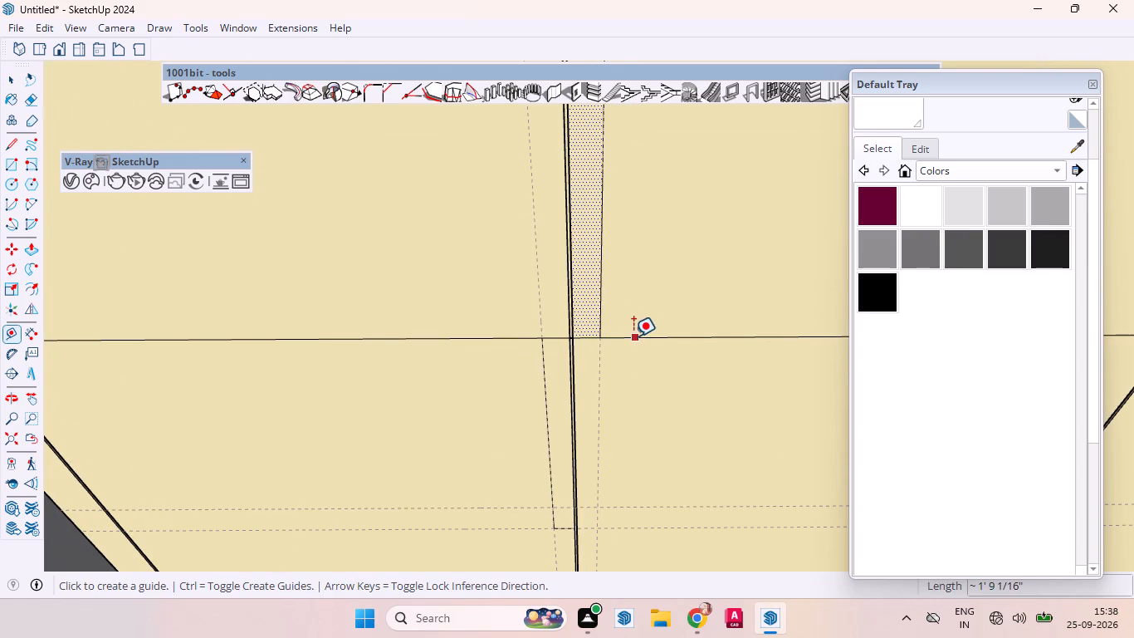
pyautogui.click(633, 336)
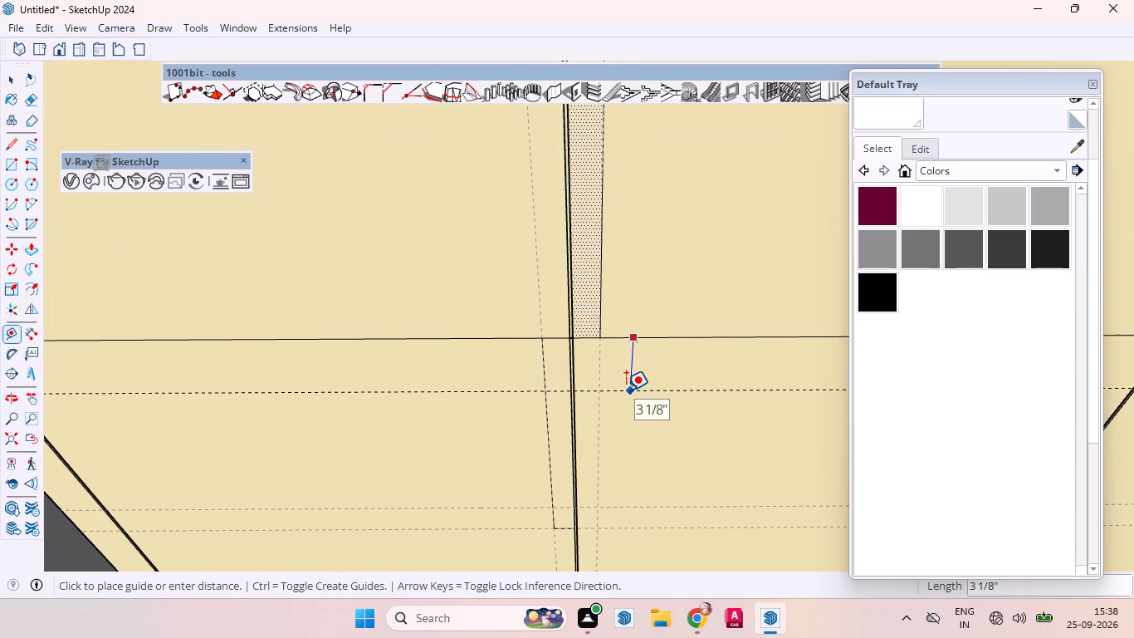
pyautogui.press('3')
pyautogui.press('Return')
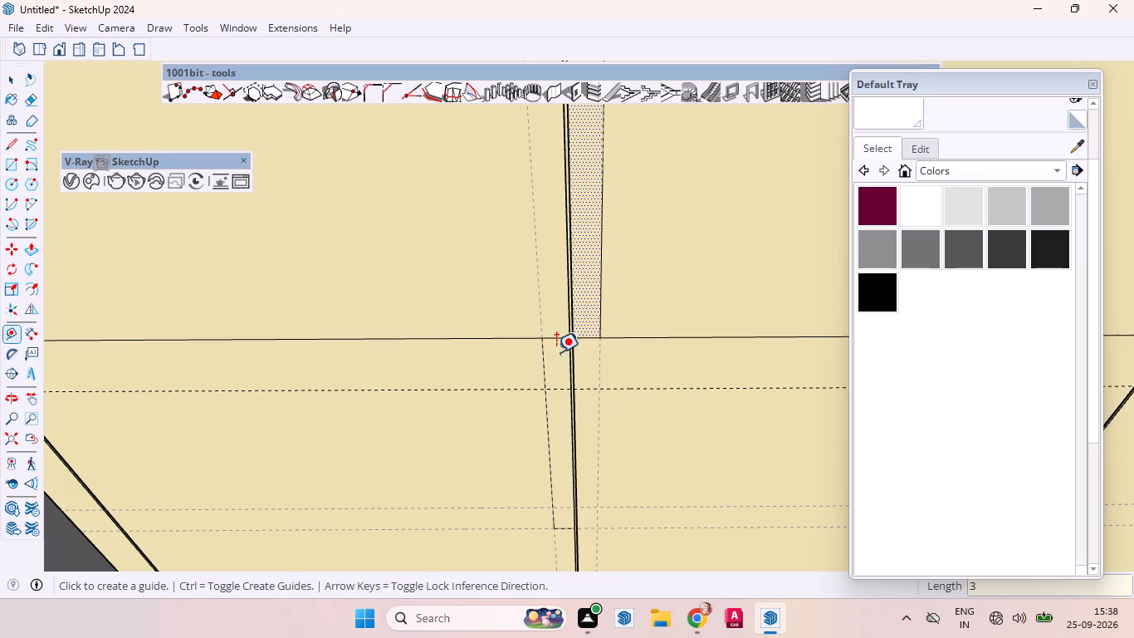
pyautogui.click(514, 339)
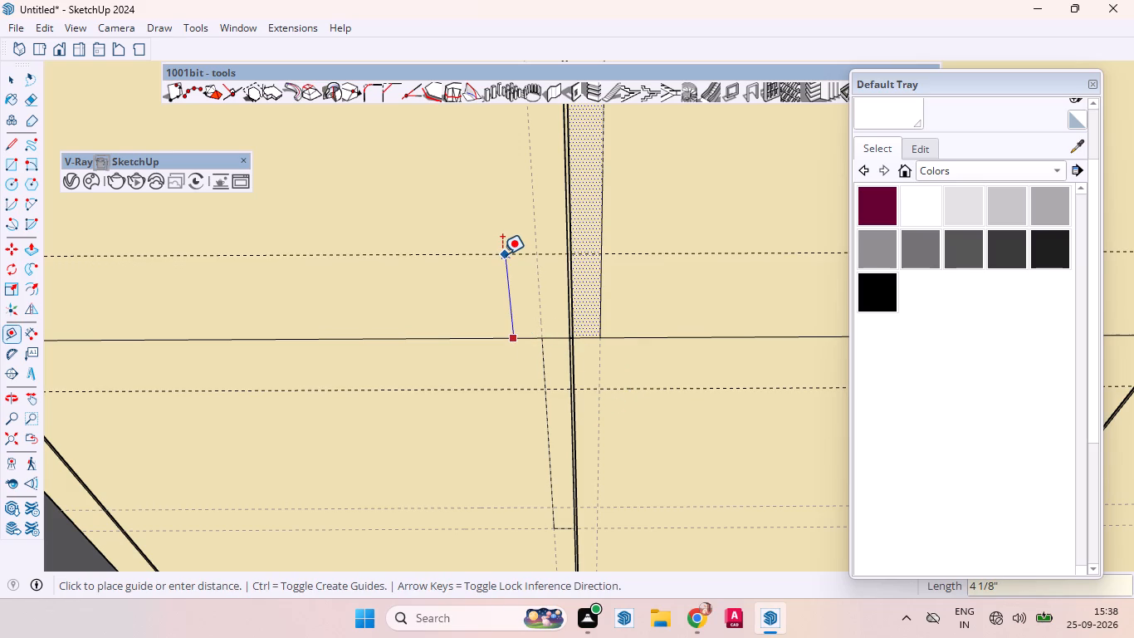
pyautogui.press('3')
pyautogui.press('Return')
pyautogui.press('space')
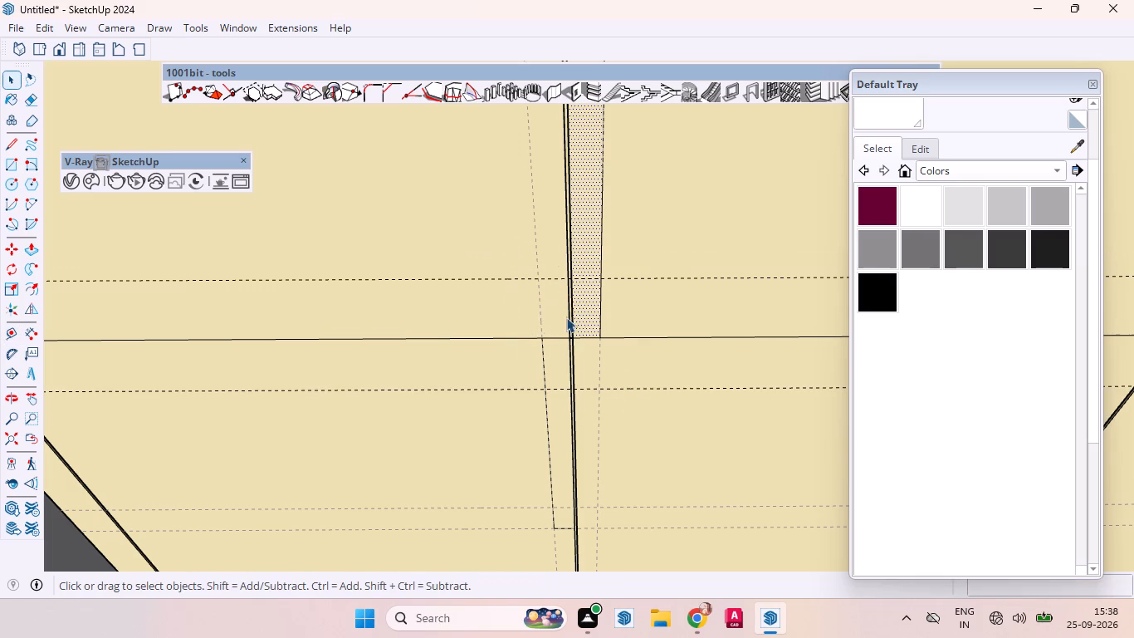
# Examine how the staggered handles overlap on the tall doors of the finished bedroom wardrobe.
pyautogui.scroll(-3, 583, 344)
pyautogui.moveTo(579, 361); pyautogui.dragTo(575, 351, button='middle')
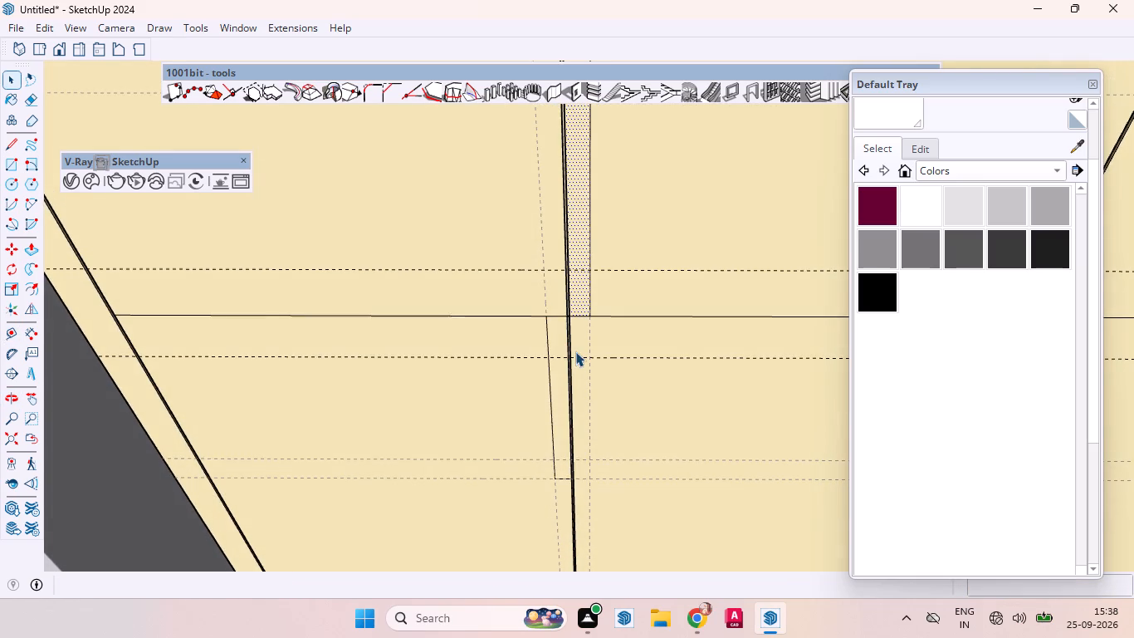
pyautogui.scroll(-3, 598, 329)
pyautogui.scroll(1, 599, 325)
pyautogui.scroll(-13, 599, 325)
pyautogui.scroll(1, 604, 306)
pyautogui.scroll(-4, 604, 306)
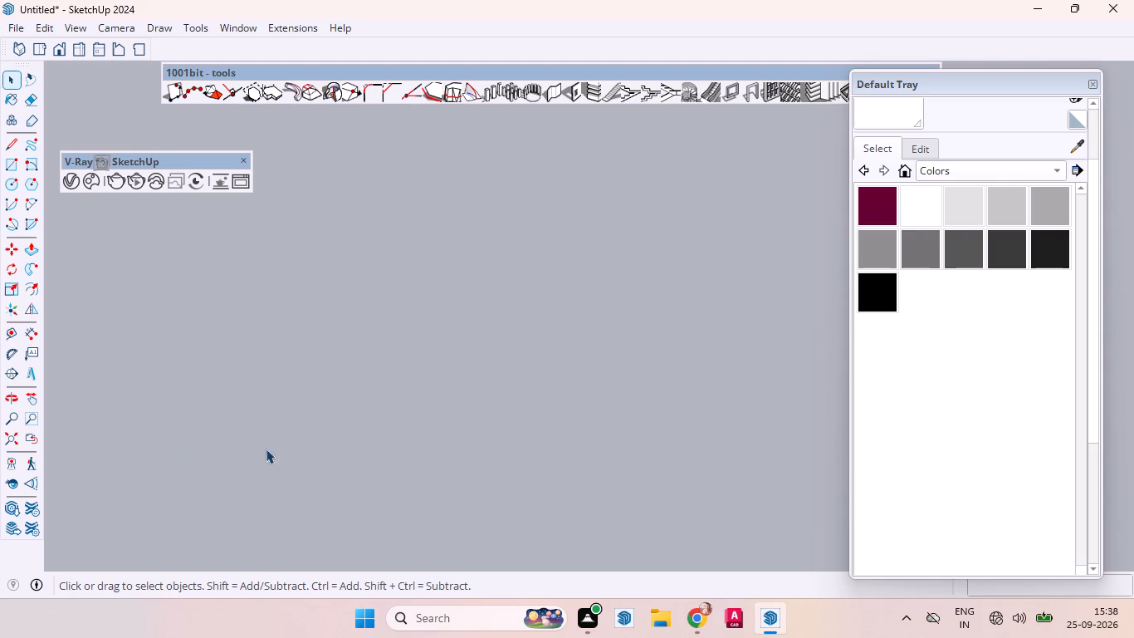
pyautogui.moveTo(268, 416); pyautogui.dragTo(484, 436, button='middle')
pyautogui.scroll(-13, 482, 366)
pyautogui.scroll(1, 378, 322)
pyautogui.scroll(-3, 374, 323)
pyautogui.scroll(2, 349, 334)
pyautogui.scroll(-1, 320, 344)
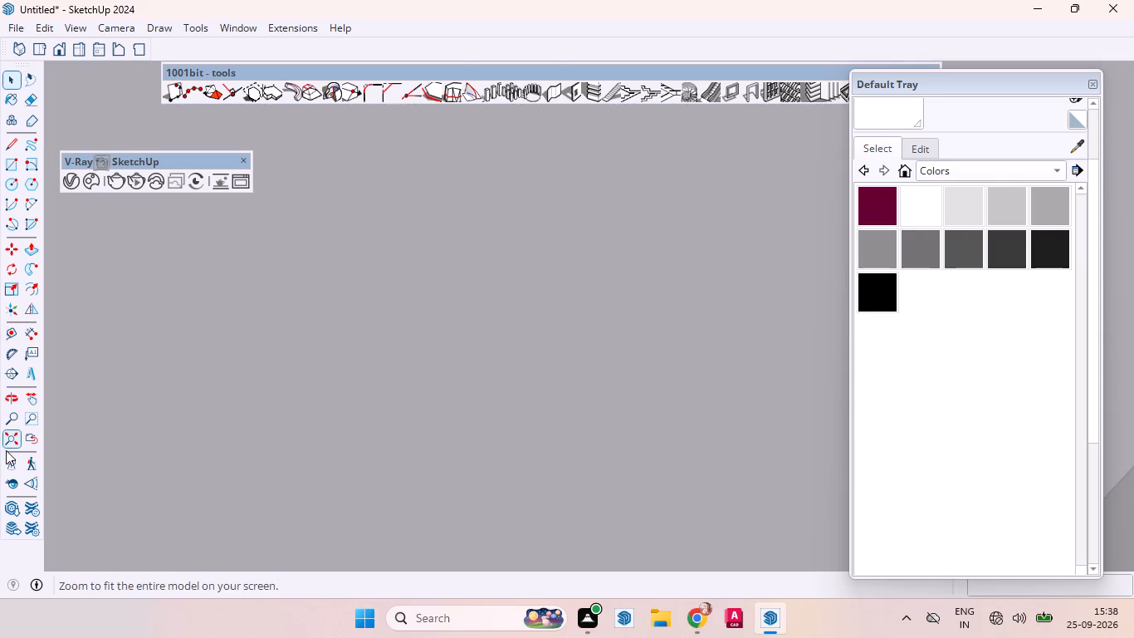
pyautogui.click(3, 438)
pyautogui.scroll(-4, 227, 361)
pyautogui.scroll(1, 388, 347)
pyautogui.scroll(-1, 393, 345)
pyautogui.moveTo(413, 313); pyautogui.dragTo(802, 280, button='middle')
pyautogui.scroll(7, 651, 321)
pyautogui.scroll(-1, 356, 341)
pyautogui.scroll(3, 348, 343)
pyautogui.scroll(1, 85, 335)
pyautogui.scroll(-4, 101, 336)
pyautogui.scroll(1, 17, 385)
pyautogui.scroll(-2, 14, 387)
pyautogui.scroll(15, 14, 387)
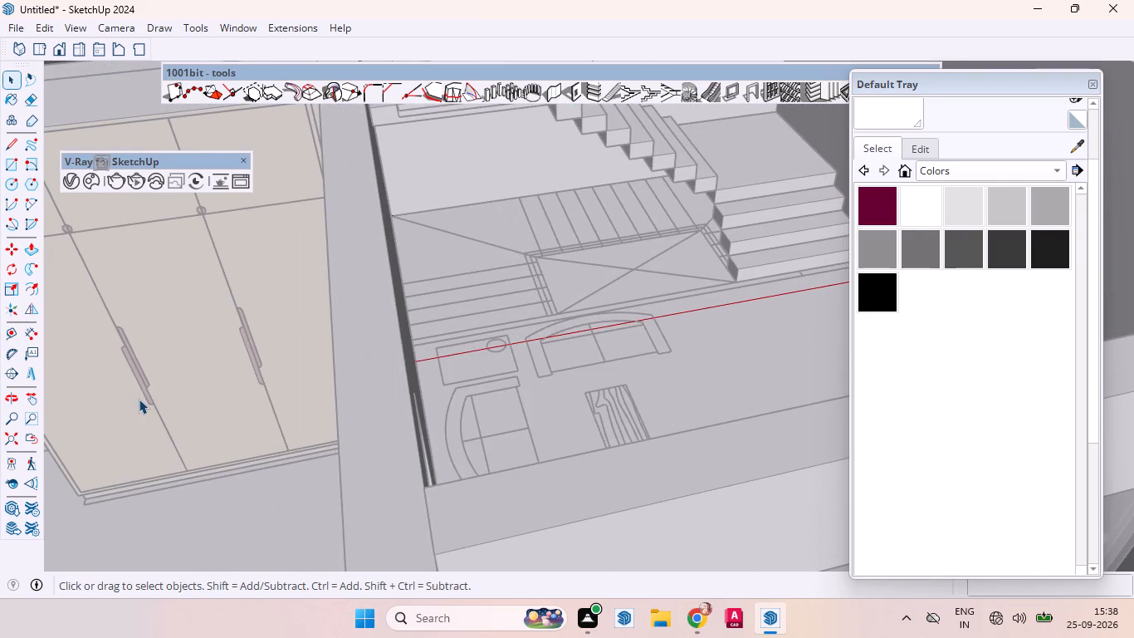
pyautogui.scroll(-11, 358, 400)
pyautogui.scroll(7, 520, 441)
pyautogui.scroll(-14, 508, 461)
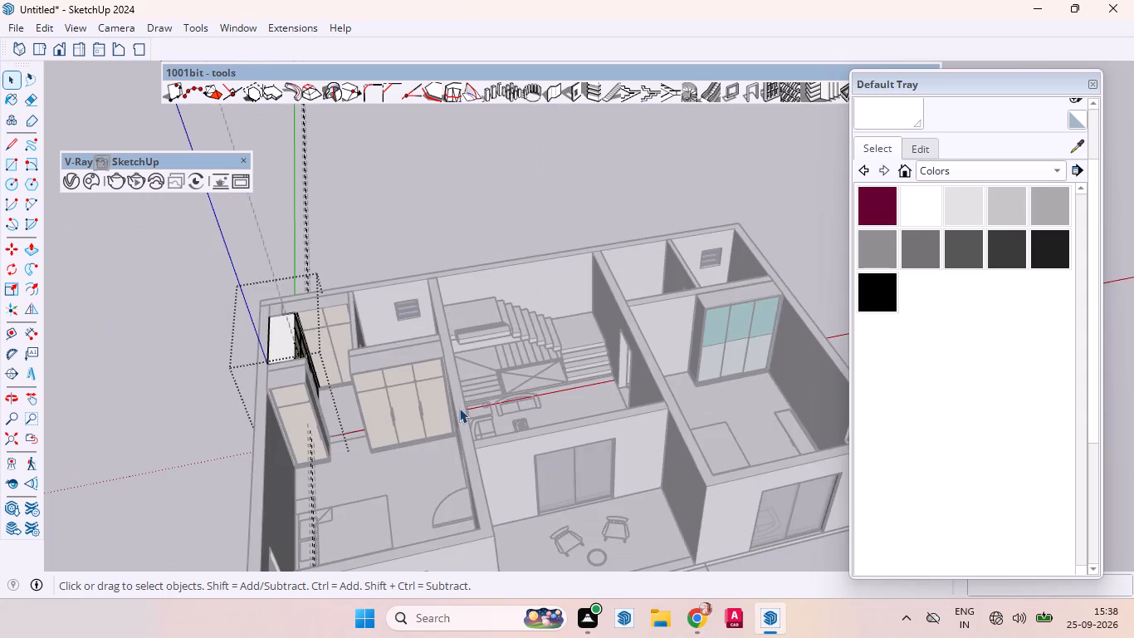
# Extend both handle profiles past the mid-height line with 1" by 3" rectangles, upward on the first door and downward on the middle door.
pyautogui.moveTo(417, 287); pyautogui.dragTo(0, 278, button='middle')
pyautogui.scroll(5, 447, 213)
pyautogui.scroll(5, 544, 188)
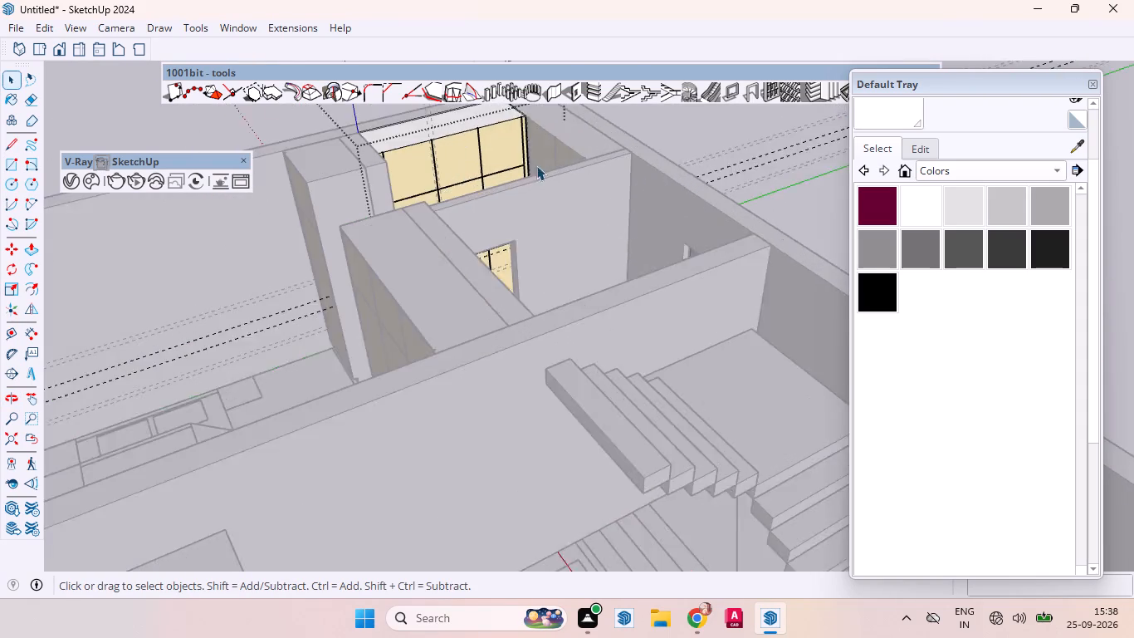
pyautogui.scroll(8, 536, 165)
pyautogui.moveTo(467, 189); pyautogui.dragTo(323, 294, button='middle')
pyautogui.scroll(9, 398, 313)
pyautogui.scroll(-2, 434, 287)
pyautogui.scroll(3, 440, 287)
pyautogui.scroll(4, 540, 285)
pyautogui.scroll(-3, 540, 285)
pyautogui.scroll(1, 540, 285)
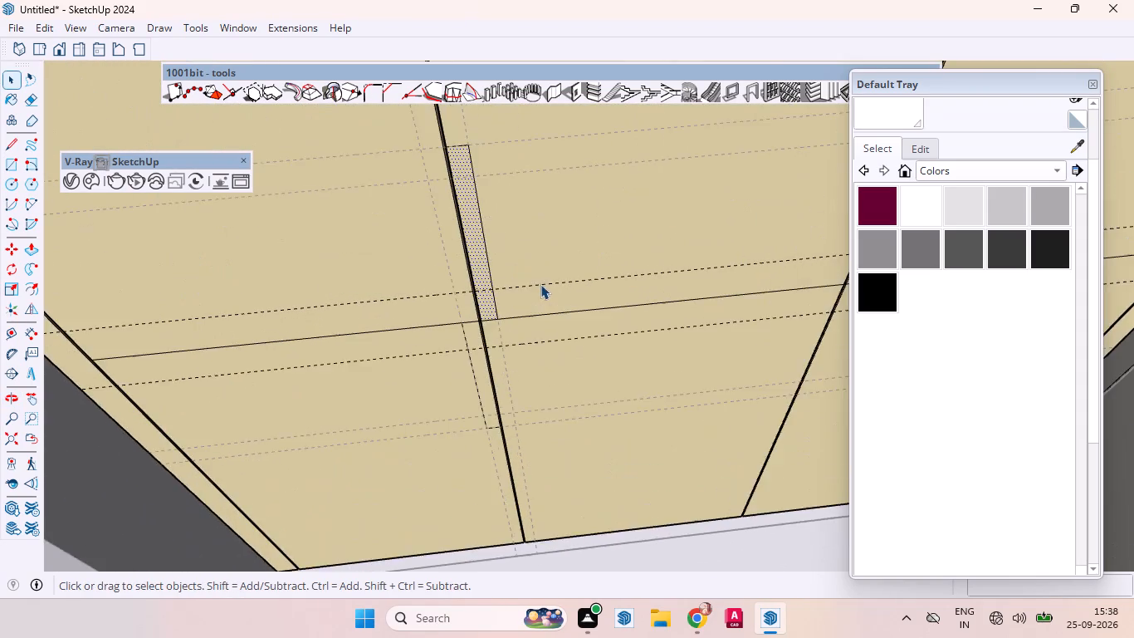
pyautogui.scroll(9, 457, 334)
pyautogui.scroll(-5, 543, 286)
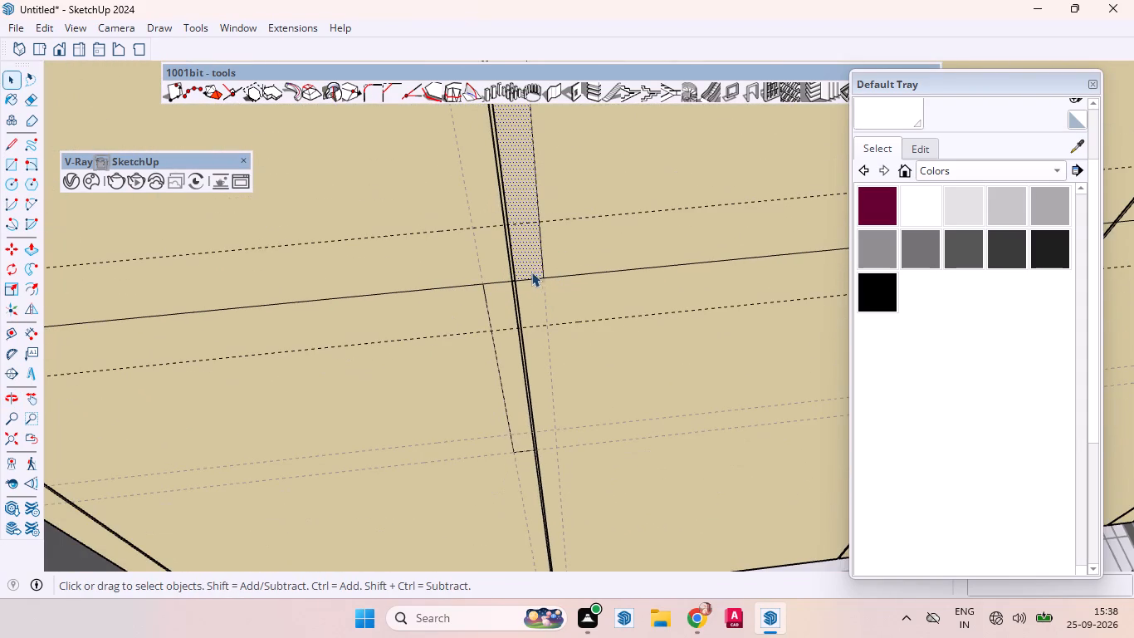
pyautogui.scroll(3, 521, 276)
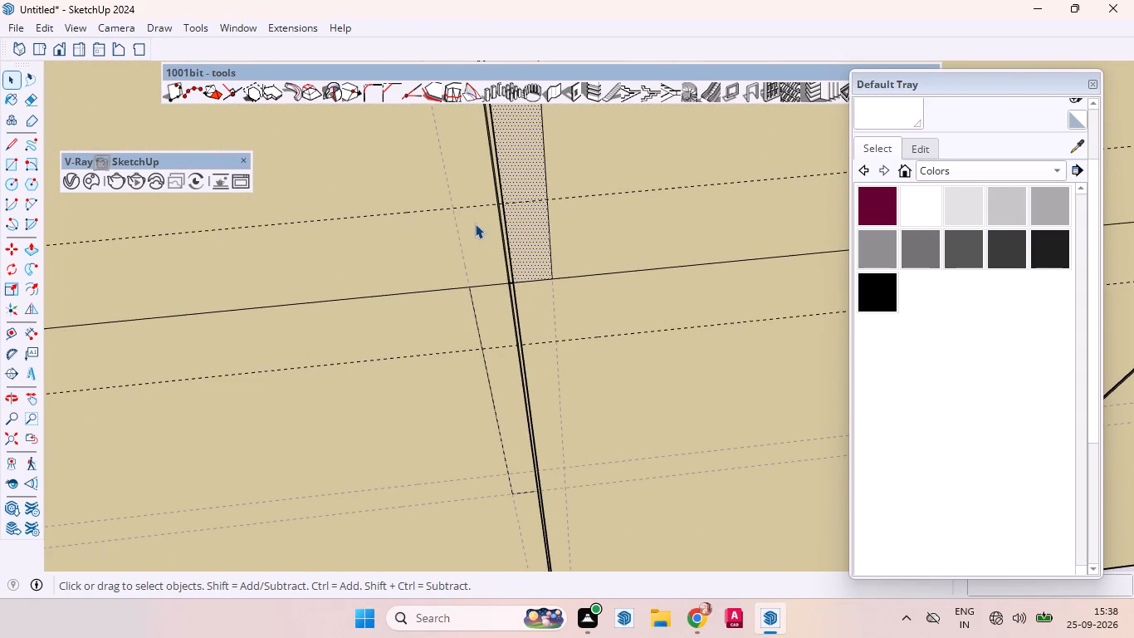
pyautogui.press('r')
pyautogui.click(452, 211)
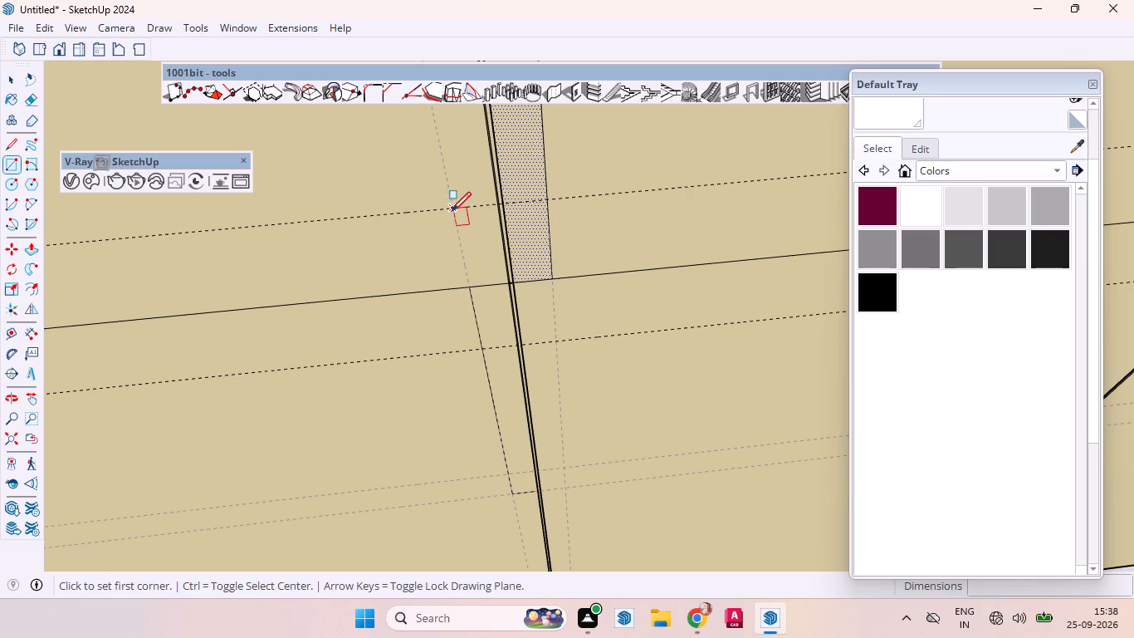
pyautogui.click(503, 286)
pyautogui.click(514, 283)
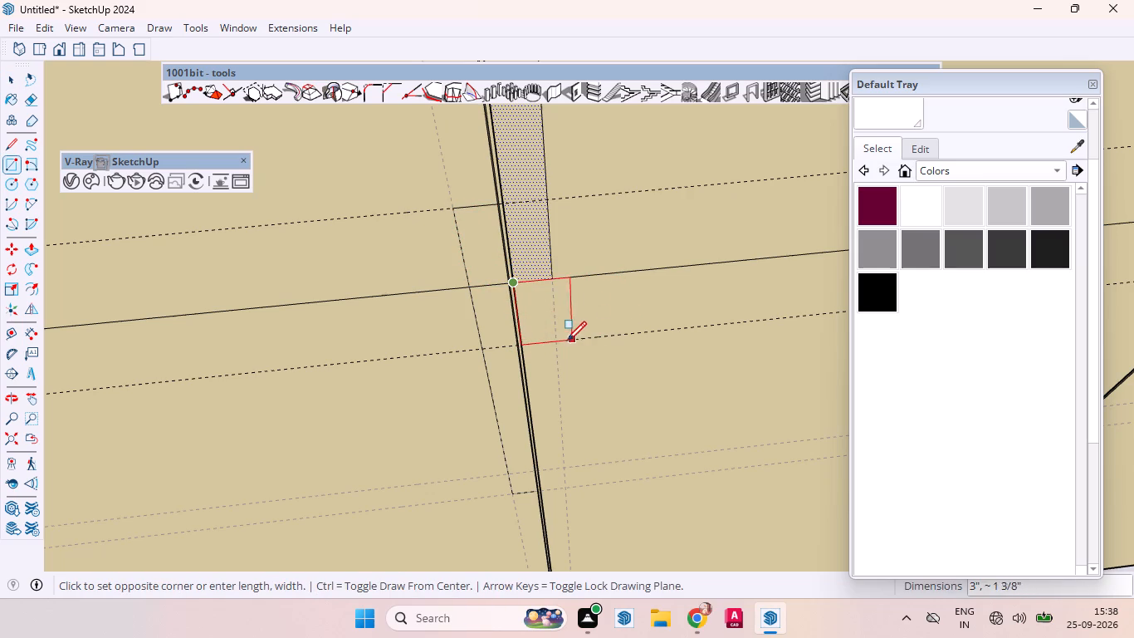
pyautogui.click(556, 342)
# Delete the mid-height line segments crossing the two handle profiles so each becomes one continuous outline.
pyautogui.press('space')
pyautogui.click(541, 312)
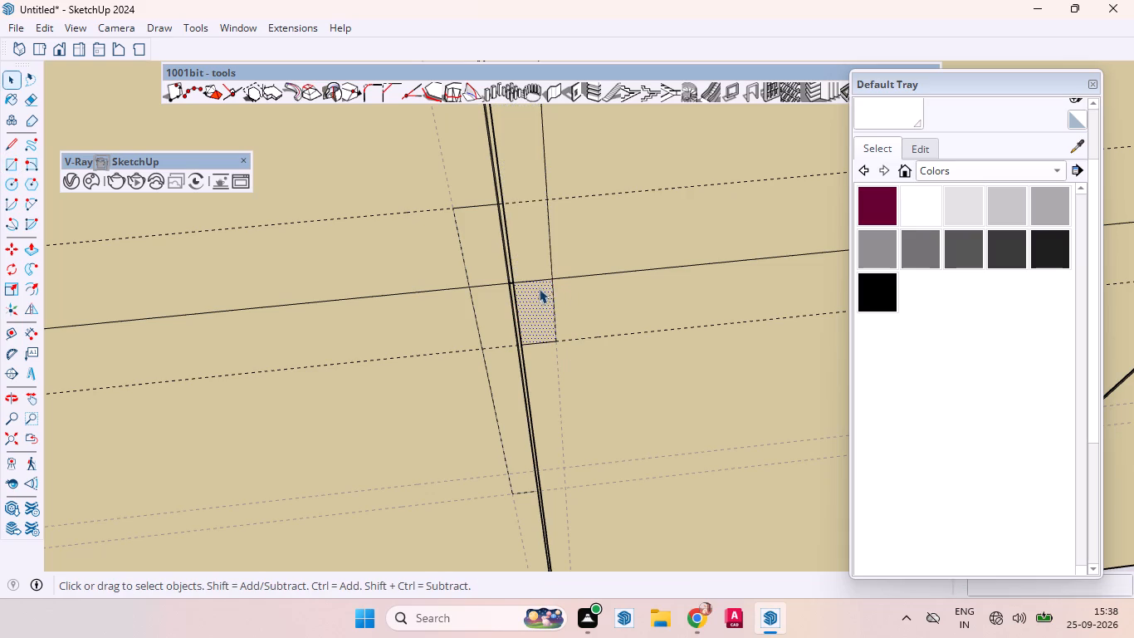
pyautogui.click(535, 282)
pyautogui.press('Delete')
pyautogui.click(492, 285)
pyautogui.press('Delete')
# Place horizontal guides 1" below the middle door handle's lower end and 1" above the first door handle's upper end.
pyautogui.scroll(-5, 555, 223)
pyautogui.moveTo(539, 325); pyautogui.dragTo(499, 263, button='middle')
pyautogui.scroll(-2, 599, 400)
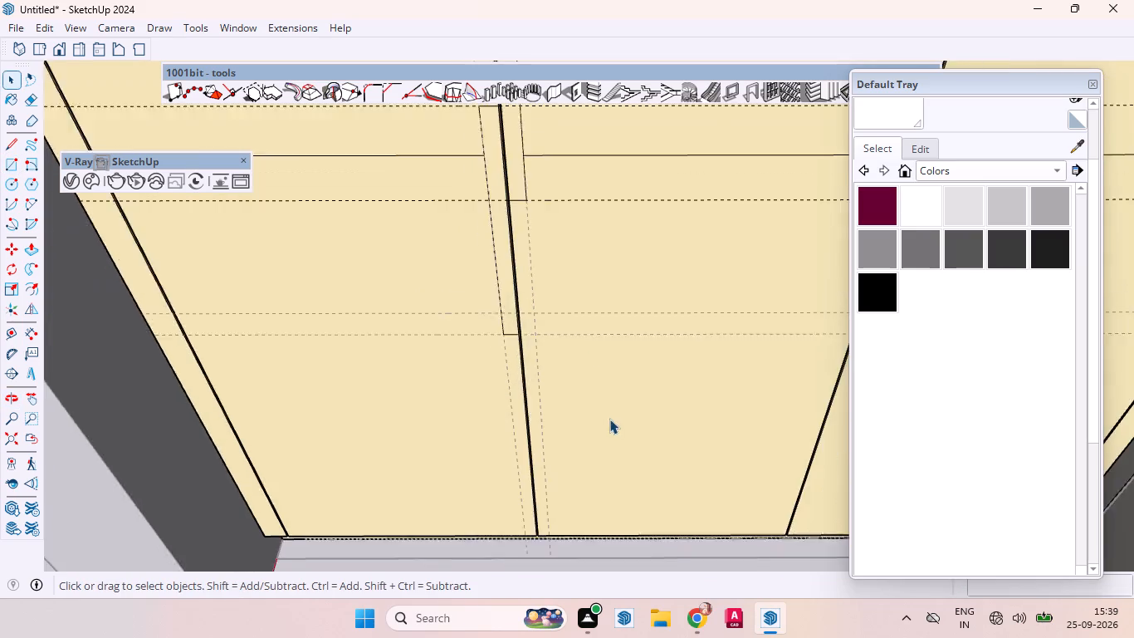
pyautogui.scroll(-2, 609, 419)
pyautogui.scroll(1, 620, 429)
pyautogui.scroll(-2, 624, 432)
pyautogui.scroll(5, 540, 209)
pyautogui.scroll(-2, 540, 209)
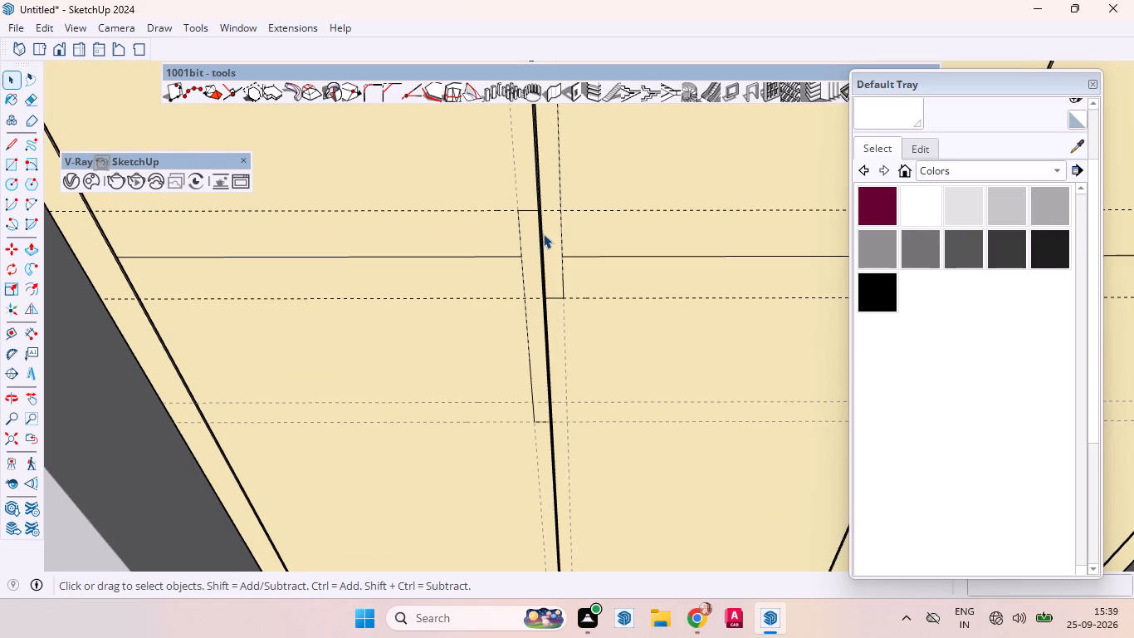
pyautogui.press('t')
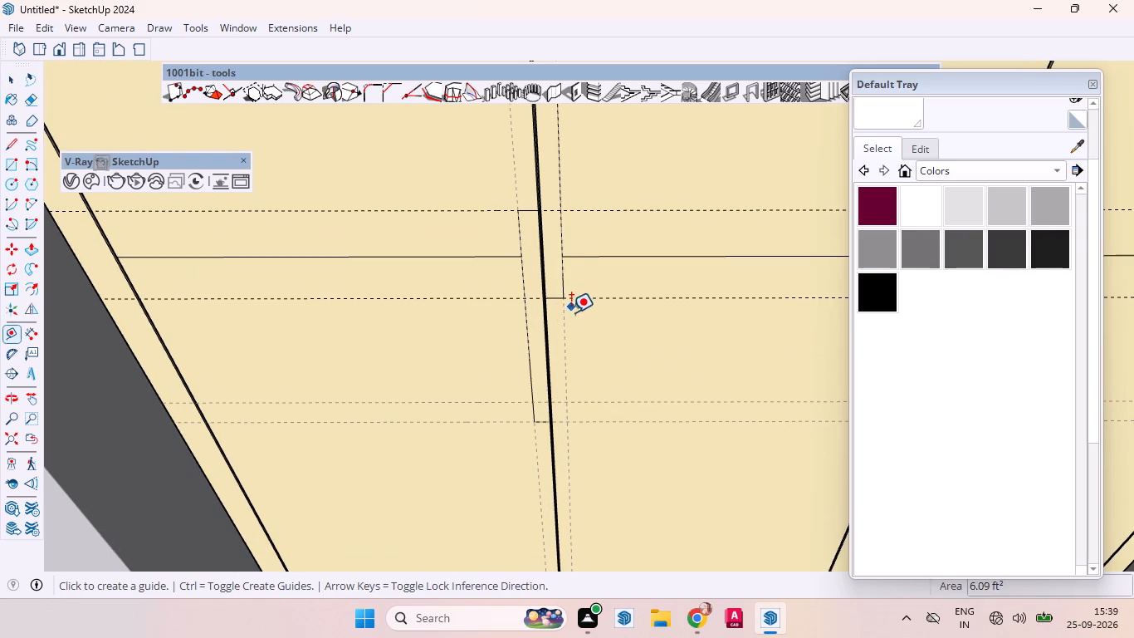
pyautogui.click(584, 295)
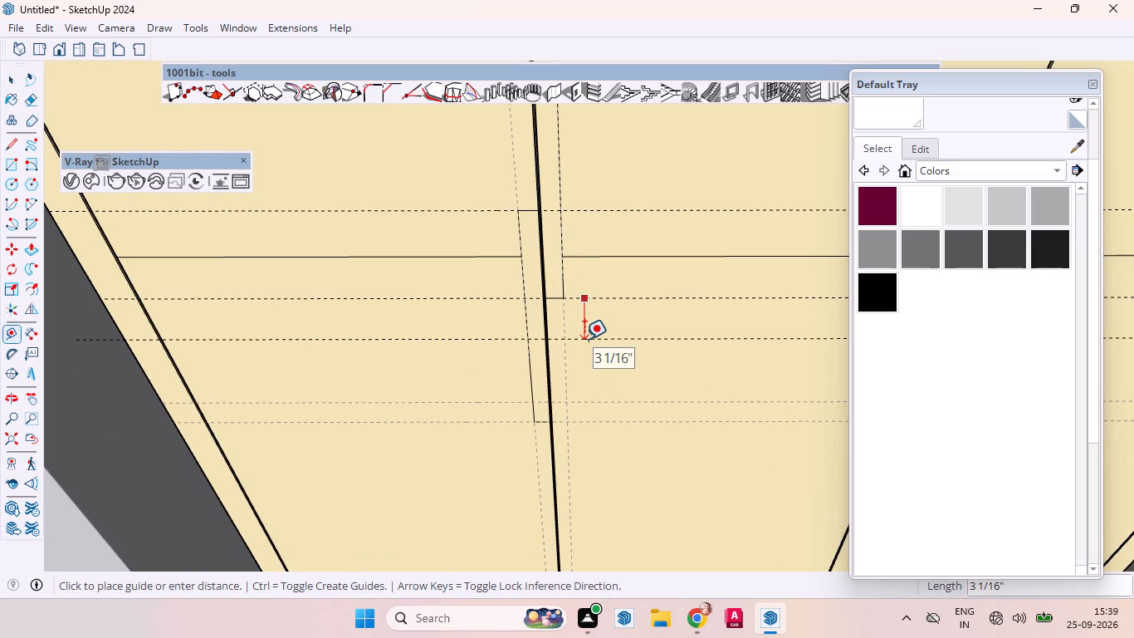
pyautogui.press('1')
pyautogui.press('Return')
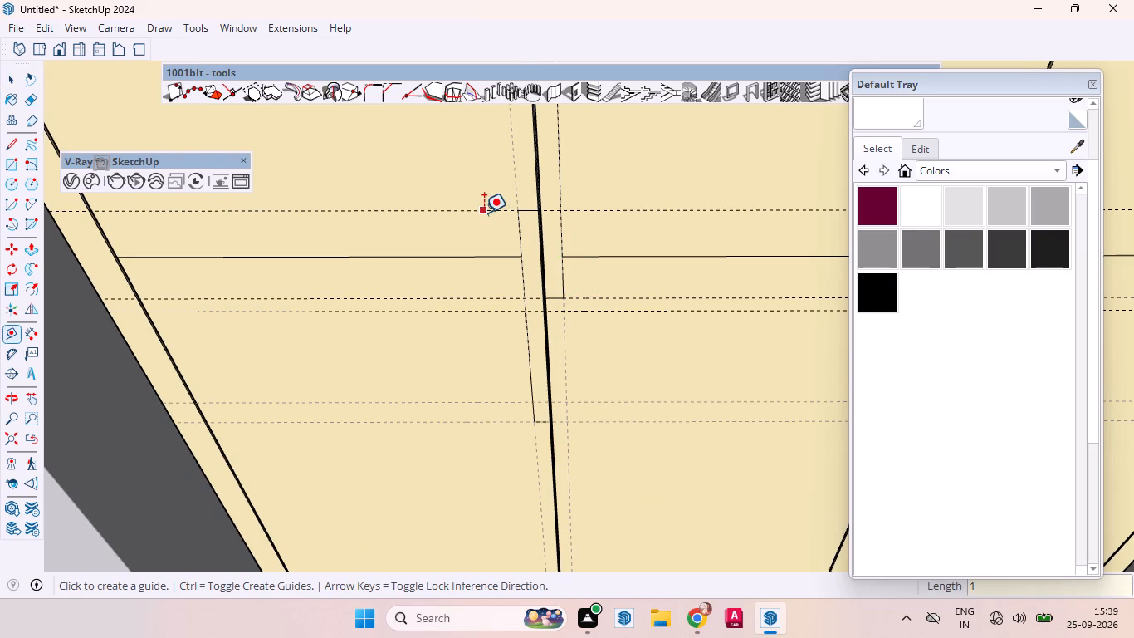
pyautogui.click(484, 213)
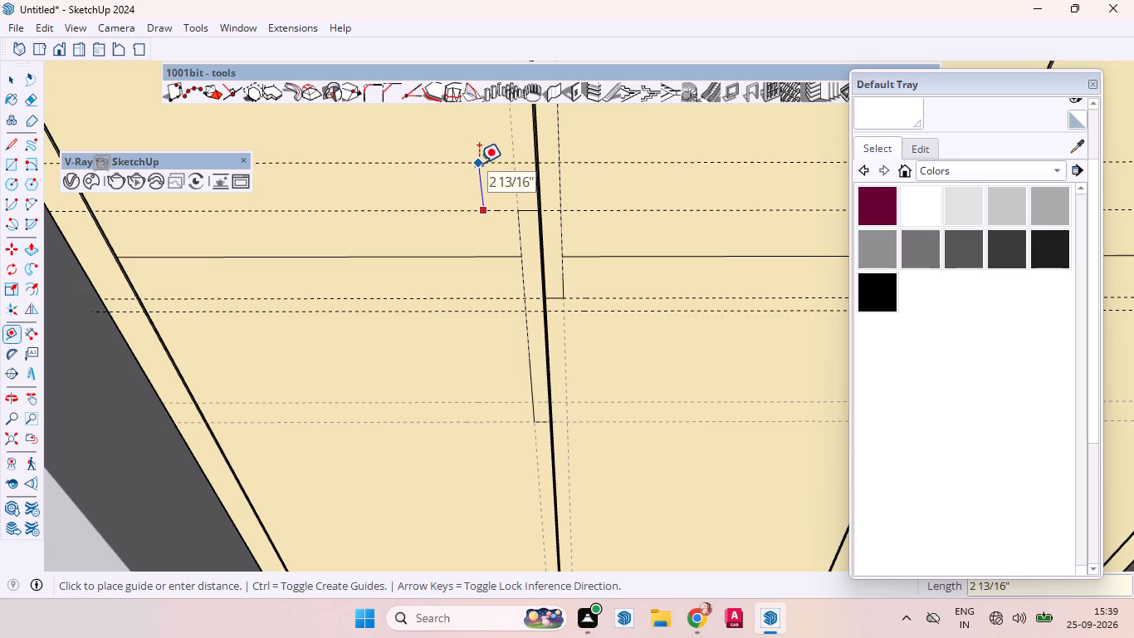
pyautogui.press('2')
pyautogui.press('BackSpace')
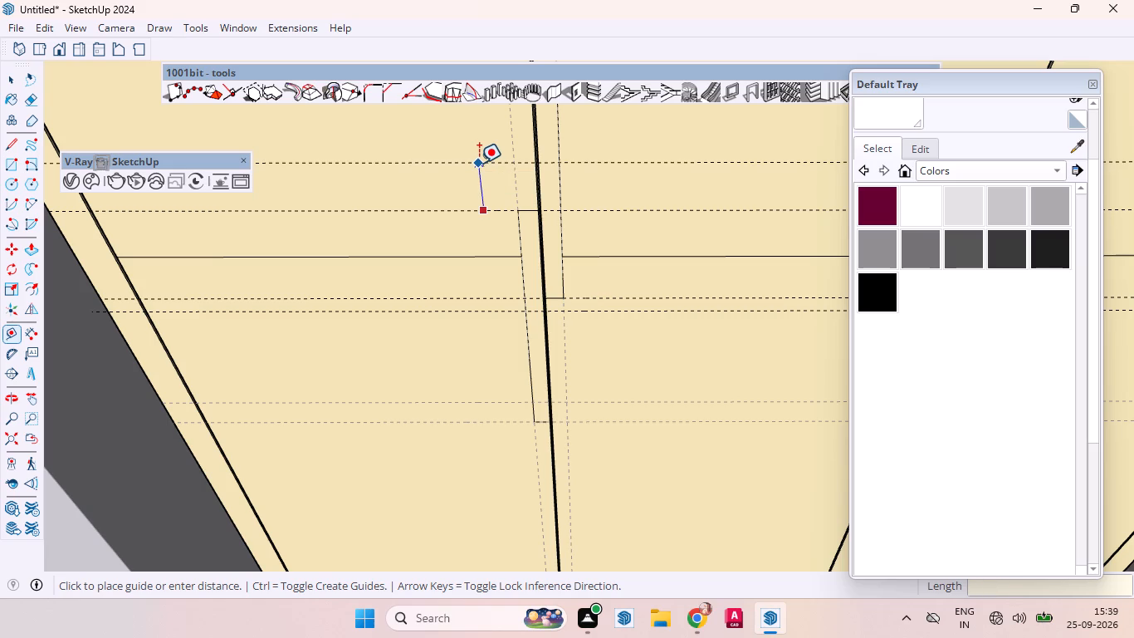
pyautogui.press('1')
pyautogui.press('Return')
pyautogui.press('space')
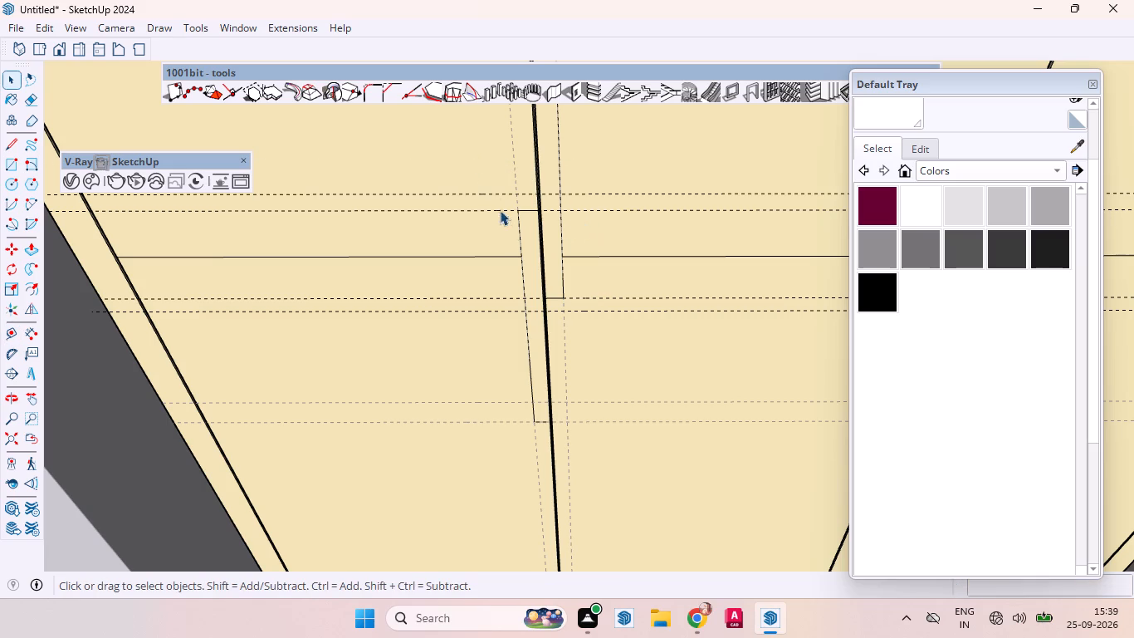
# Draw a bulging arc over the first door handle's upper end, from the 1" guide at the door gap to the outer corner.
pyautogui.scroll(10, 512, 190)
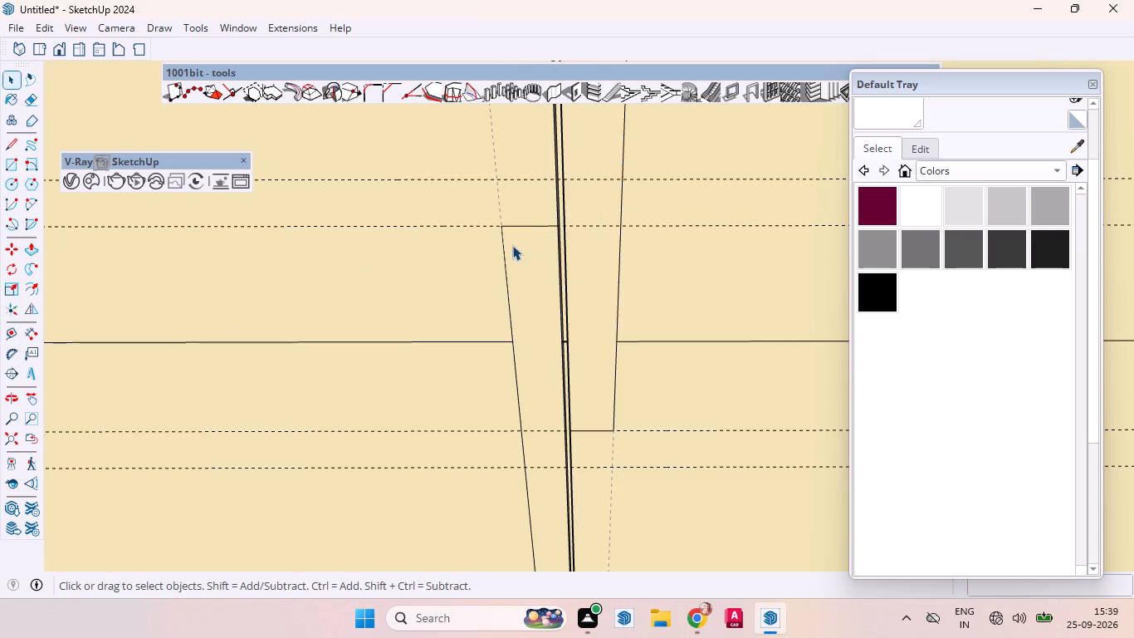
pyautogui.press('a')
pyautogui.click(556, 181)
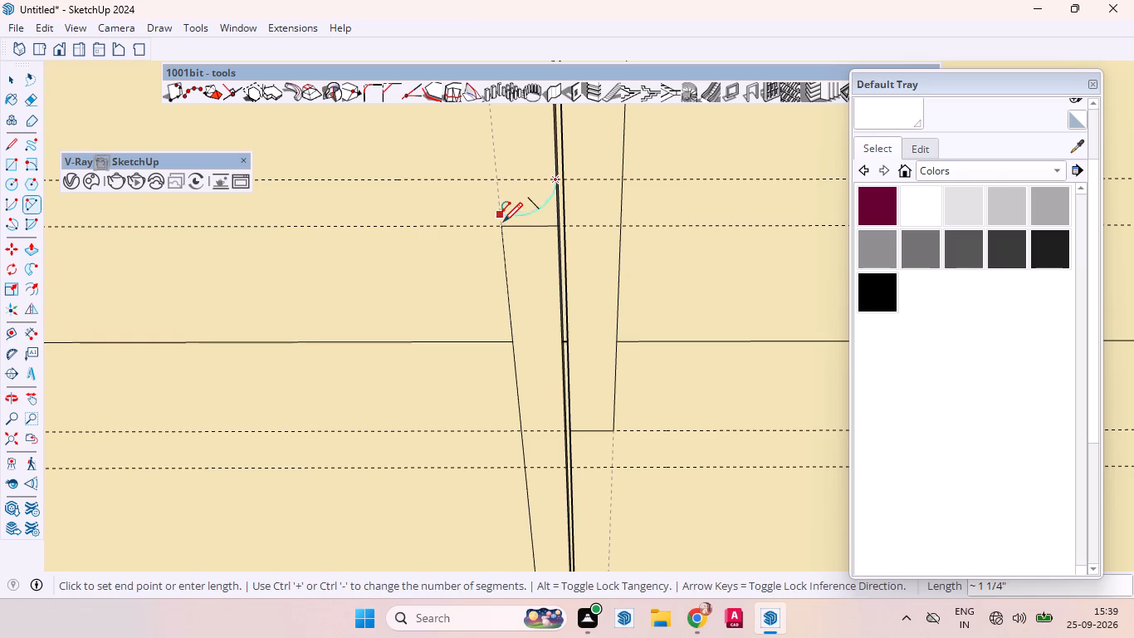
pyautogui.click(504, 224)
pyautogui.click(505, 195)
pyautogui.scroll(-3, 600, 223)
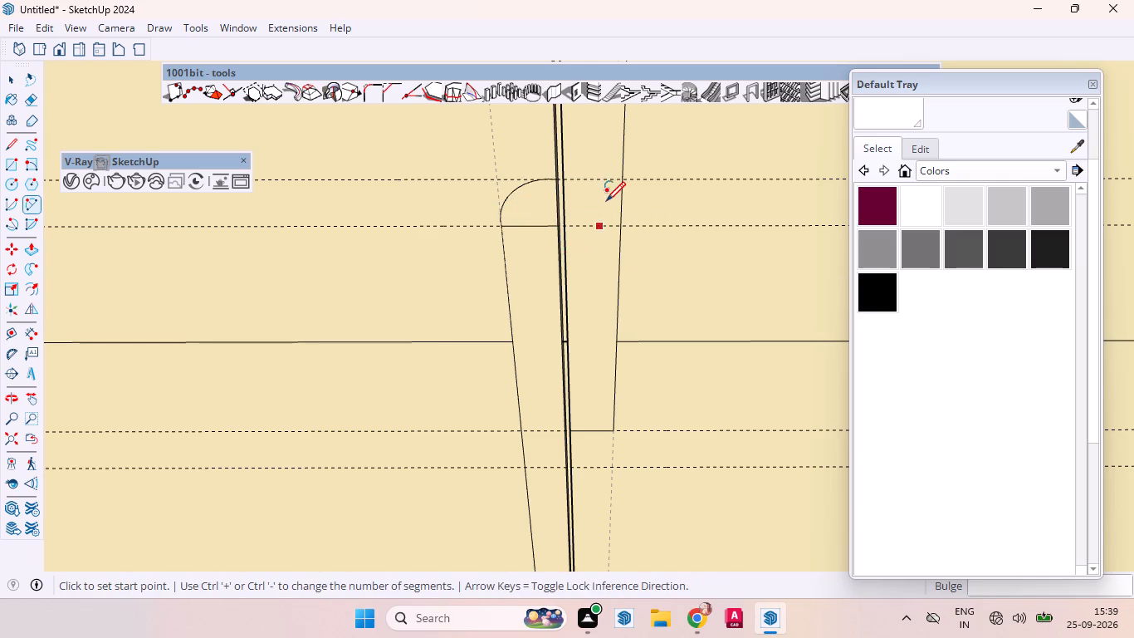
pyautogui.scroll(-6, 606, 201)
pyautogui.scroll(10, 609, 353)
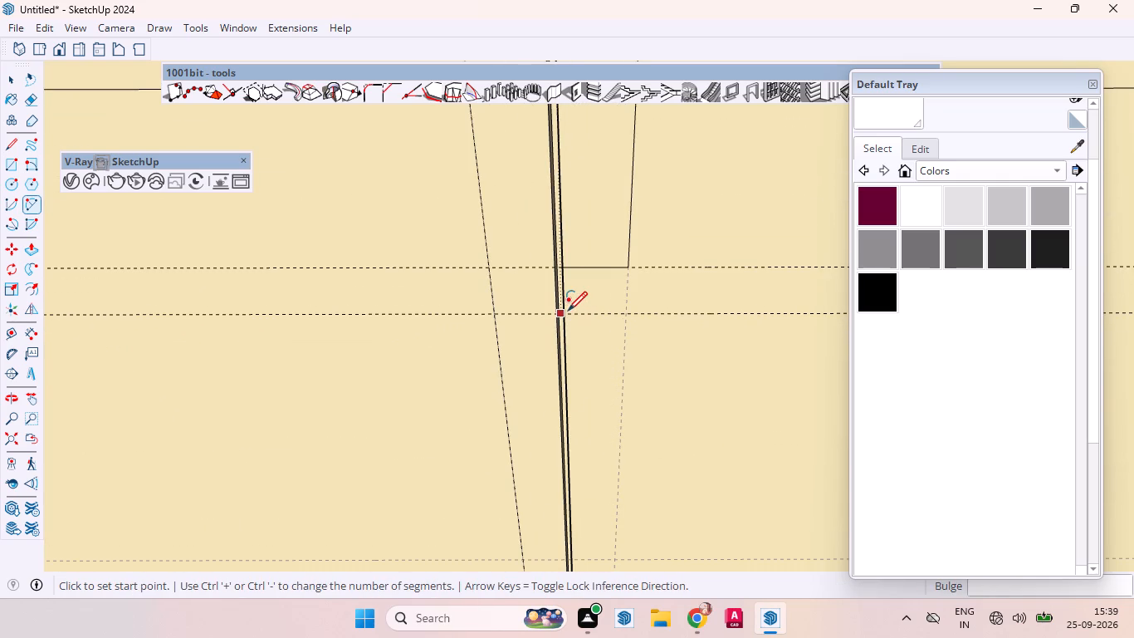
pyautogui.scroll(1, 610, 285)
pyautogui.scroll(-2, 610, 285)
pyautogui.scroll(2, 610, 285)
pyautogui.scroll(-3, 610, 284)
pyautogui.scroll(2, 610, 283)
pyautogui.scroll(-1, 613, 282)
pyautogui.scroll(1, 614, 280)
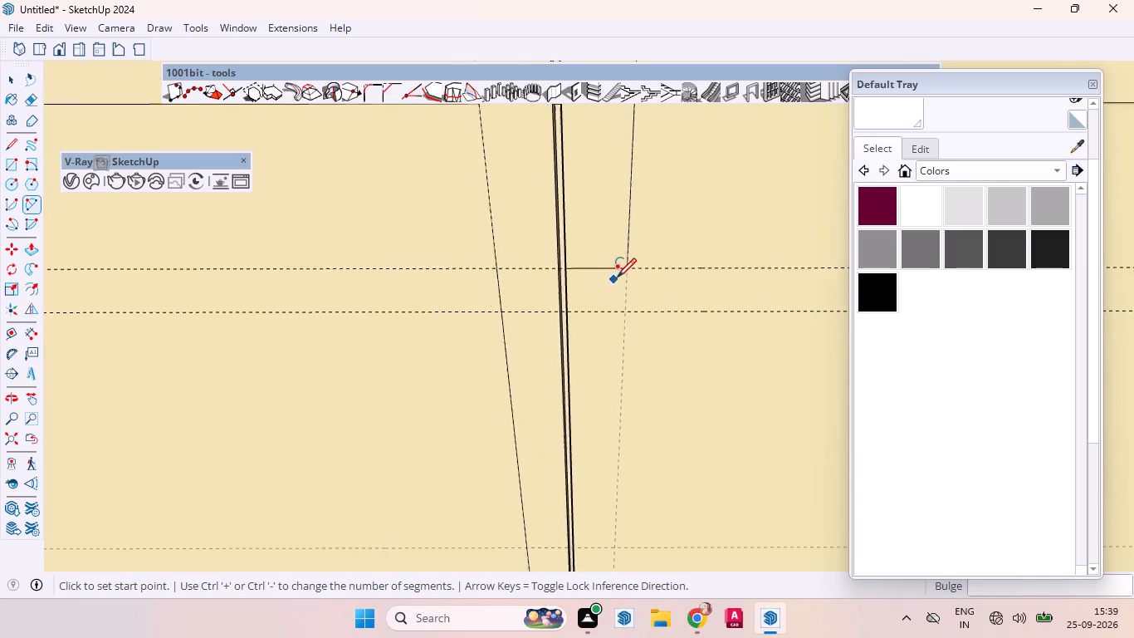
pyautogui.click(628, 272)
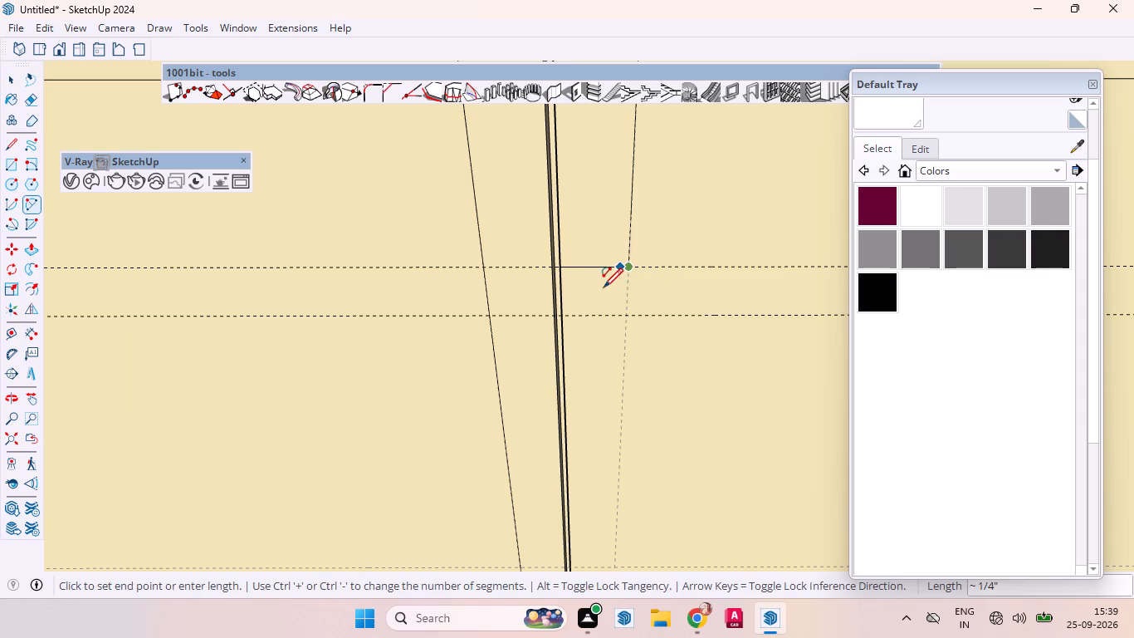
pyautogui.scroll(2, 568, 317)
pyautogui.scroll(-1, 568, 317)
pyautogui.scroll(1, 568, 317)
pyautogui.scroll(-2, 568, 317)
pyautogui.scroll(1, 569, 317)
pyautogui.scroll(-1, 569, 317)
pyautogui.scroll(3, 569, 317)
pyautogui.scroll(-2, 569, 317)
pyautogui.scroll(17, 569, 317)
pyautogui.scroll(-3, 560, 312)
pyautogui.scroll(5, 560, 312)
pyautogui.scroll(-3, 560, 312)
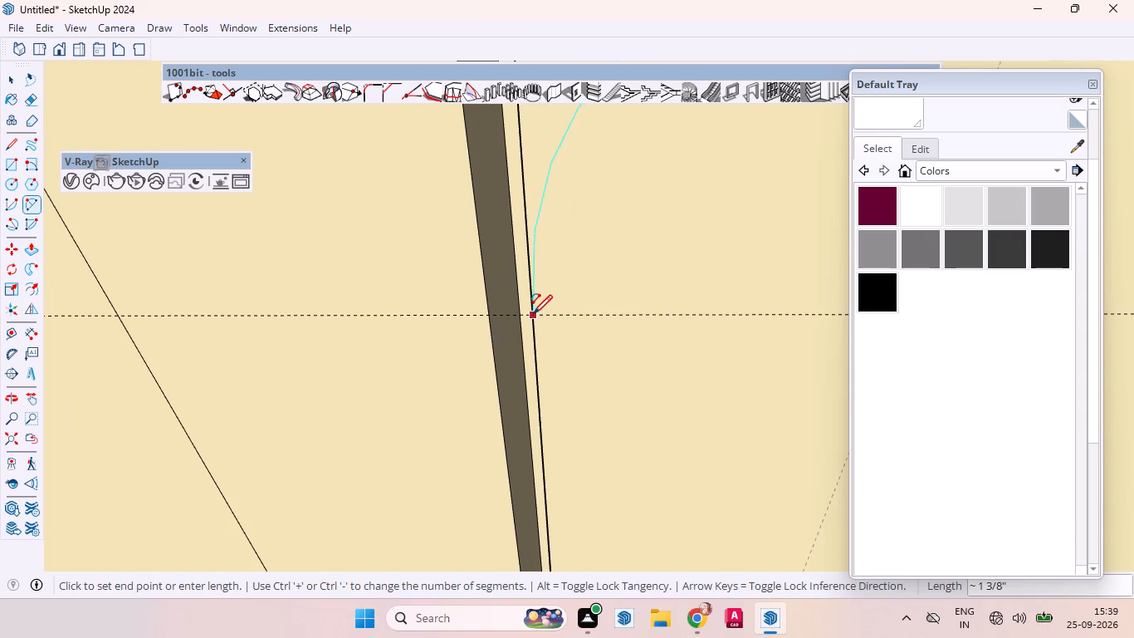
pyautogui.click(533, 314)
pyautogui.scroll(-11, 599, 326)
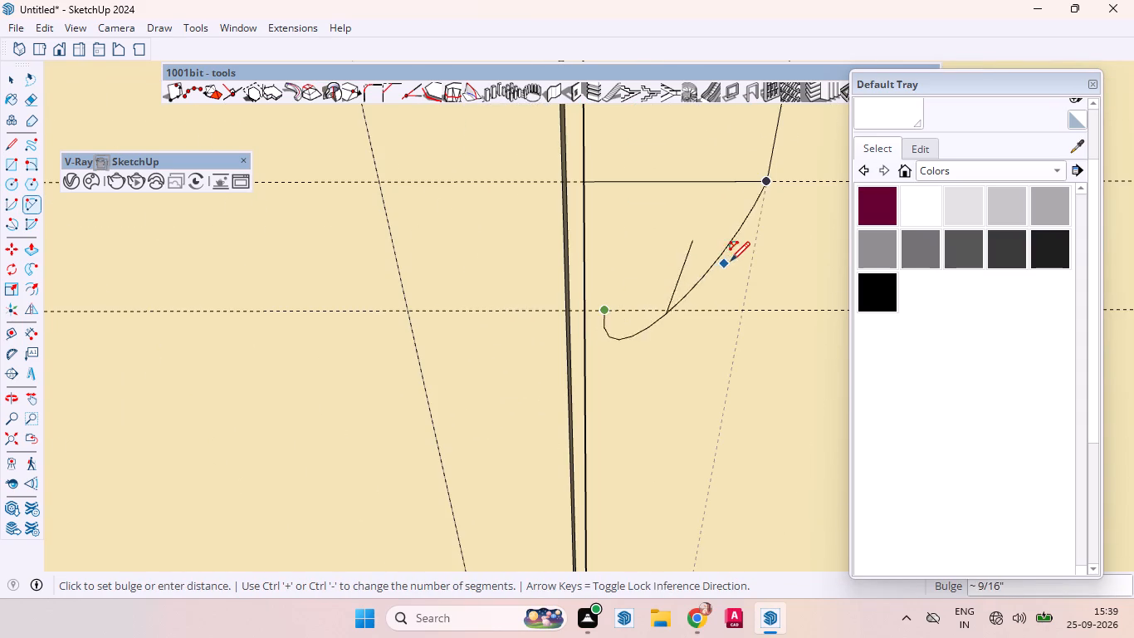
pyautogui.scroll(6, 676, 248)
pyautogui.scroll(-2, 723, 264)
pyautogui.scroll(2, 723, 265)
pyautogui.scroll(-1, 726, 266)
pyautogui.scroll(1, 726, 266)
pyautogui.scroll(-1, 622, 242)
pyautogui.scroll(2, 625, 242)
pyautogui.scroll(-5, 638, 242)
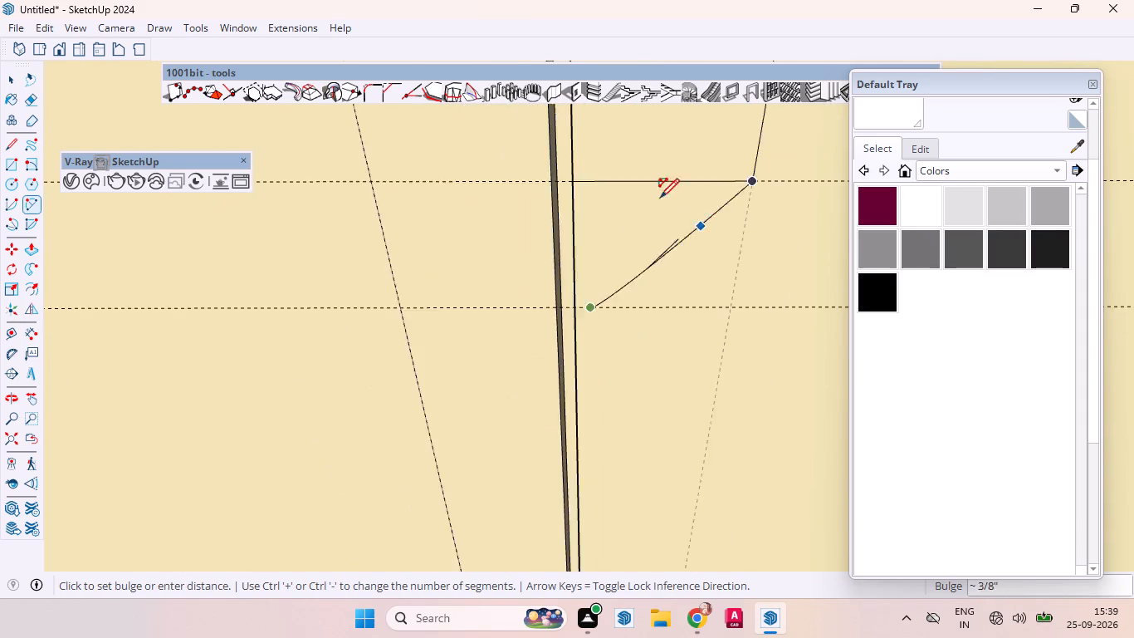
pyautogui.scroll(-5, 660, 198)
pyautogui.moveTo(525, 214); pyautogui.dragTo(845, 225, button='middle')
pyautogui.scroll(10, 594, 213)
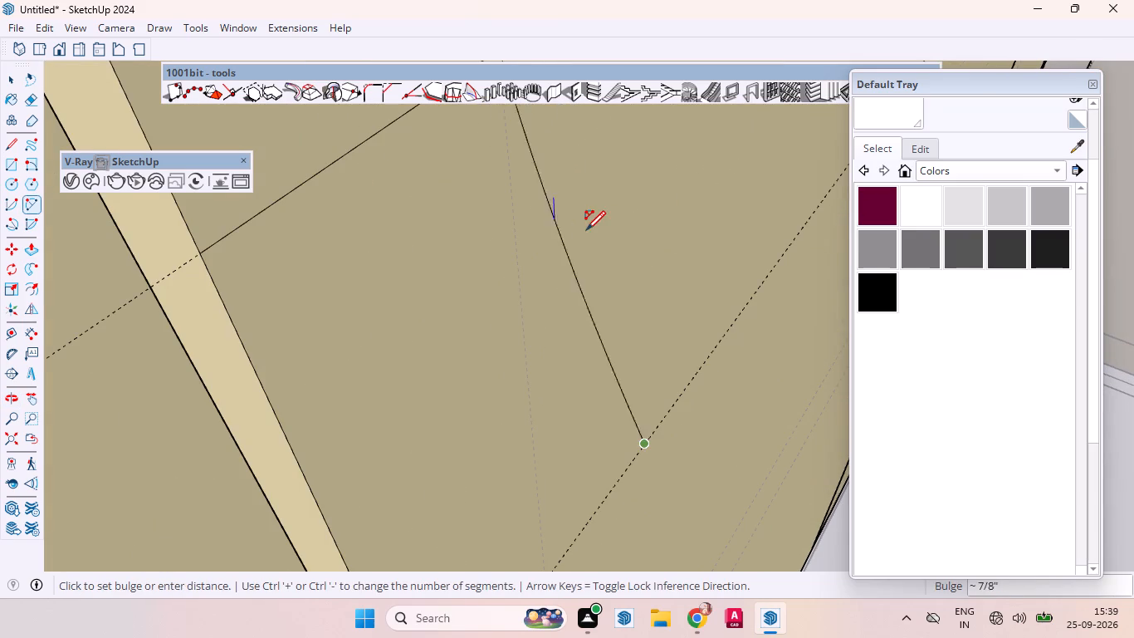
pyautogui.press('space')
# Delete the horizontal guide 1" below the middle door handle's lower end.
pyautogui.scroll(-10, 593, 170)
pyautogui.scroll(6, 564, 280)
pyautogui.moveTo(506, 339); pyautogui.dragTo(520, 342, button='middle')
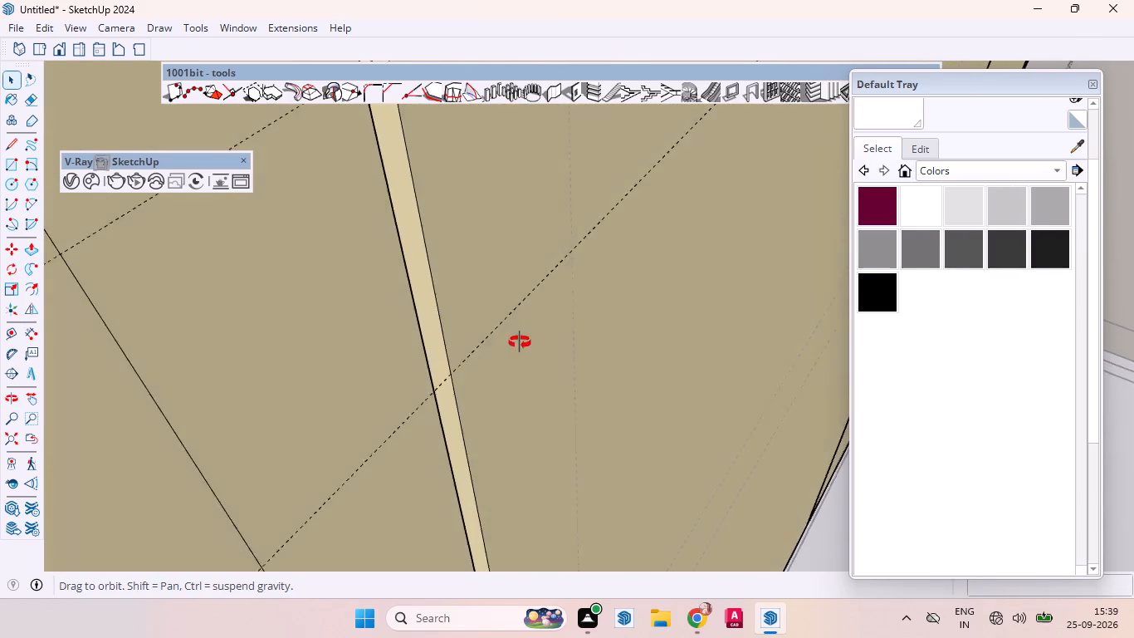
pyautogui.moveTo(520, 342); pyautogui.dragTo(556, 356, button='middle')
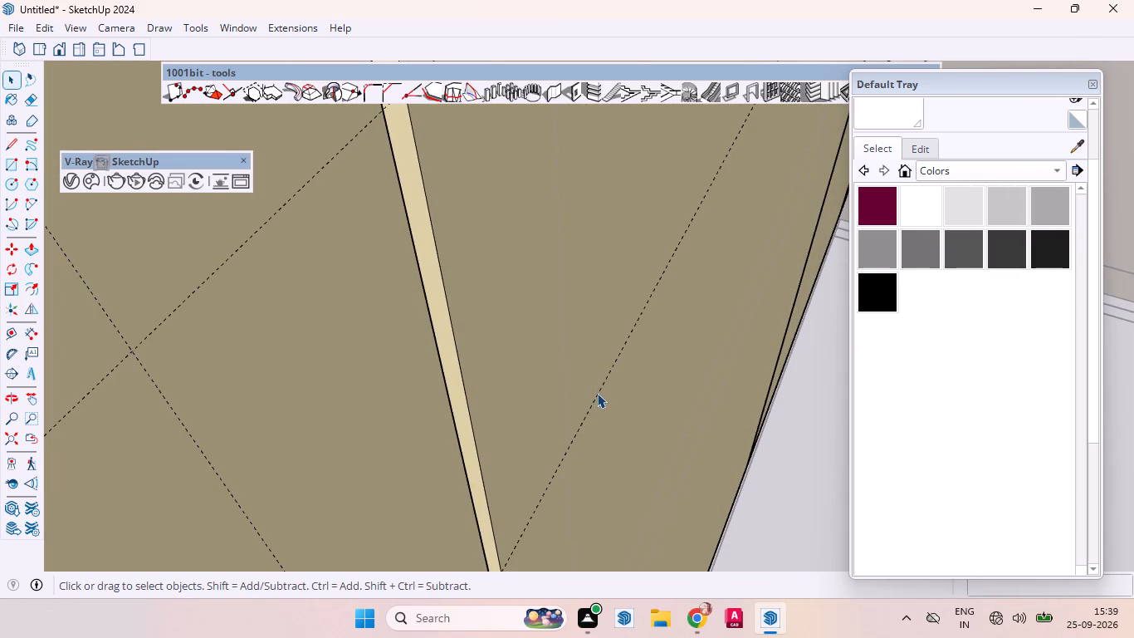
pyautogui.click(599, 396)
pyautogui.press('Delete')
# Place a new horizontal guide 1" below the middle door handle's lower end, offset from the guide along its bottom edge.
pyautogui.scroll(-6, 579, 320)
pyautogui.moveTo(619, 375); pyautogui.dragTo(582, 353, button='middle')
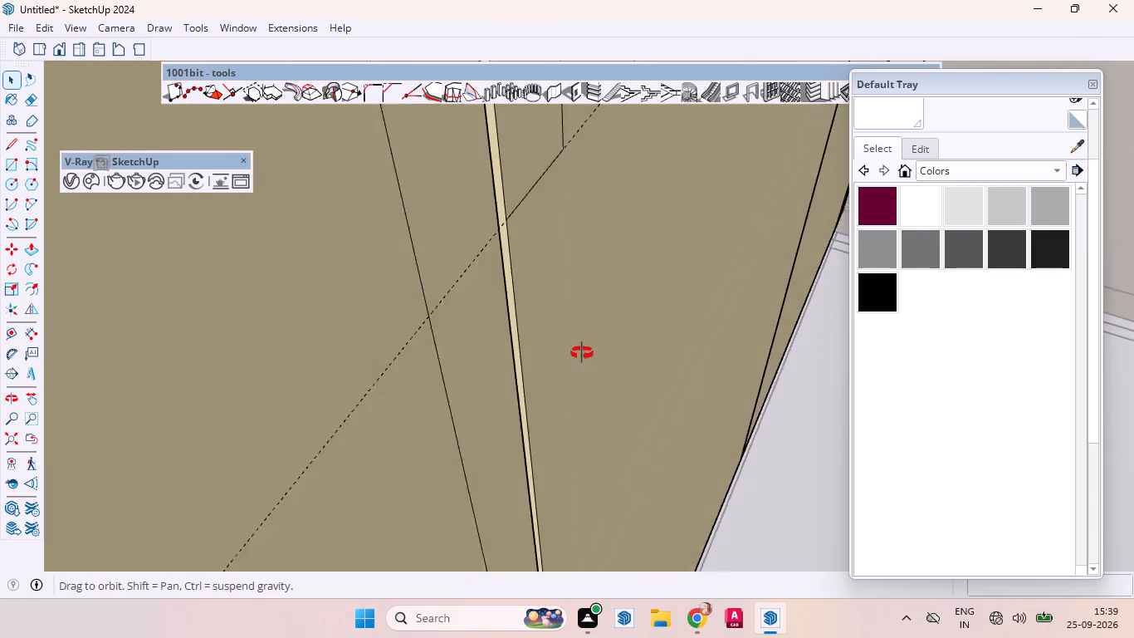
pyautogui.moveTo(582, 353); pyautogui.dragTo(551, 329, button='middle')
pyautogui.scroll(-3, 440, 407)
pyautogui.scroll(1, 428, 427)
pyautogui.scroll(-2, 428, 431)
pyautogui.scroll(1, 424, 444)
pyautogui.scroll(-5, 408, 435)
pyautogui.scroll(1, 417, 429)
pyautogui.moveTo(481, 407); pyautogui.dragTo(399, 374, button='middle')
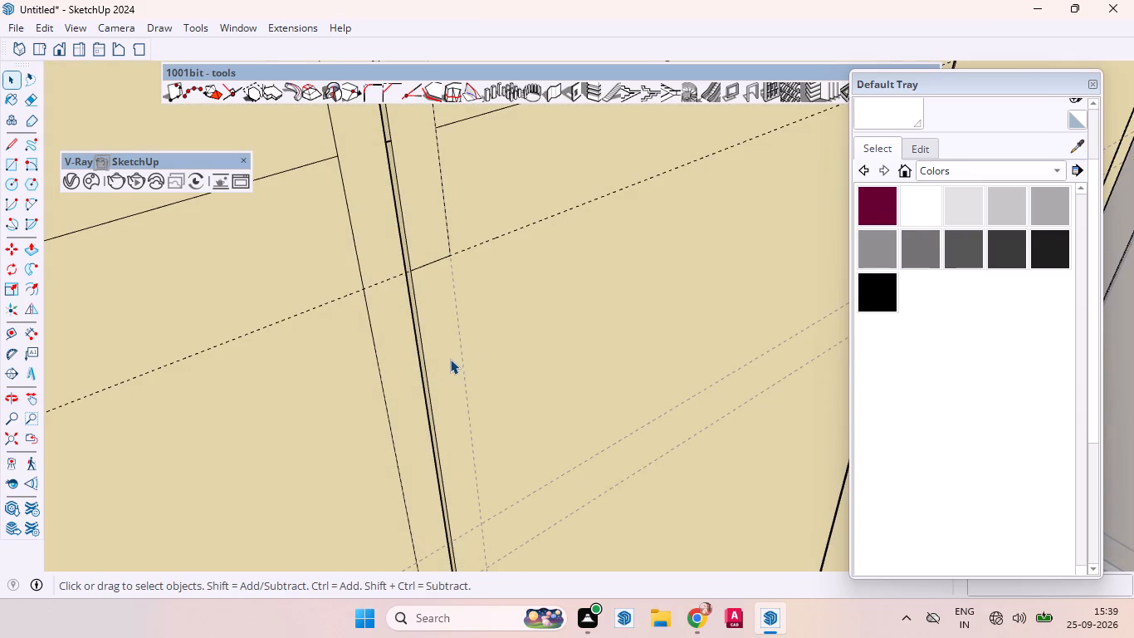
pyautogui.press('t')
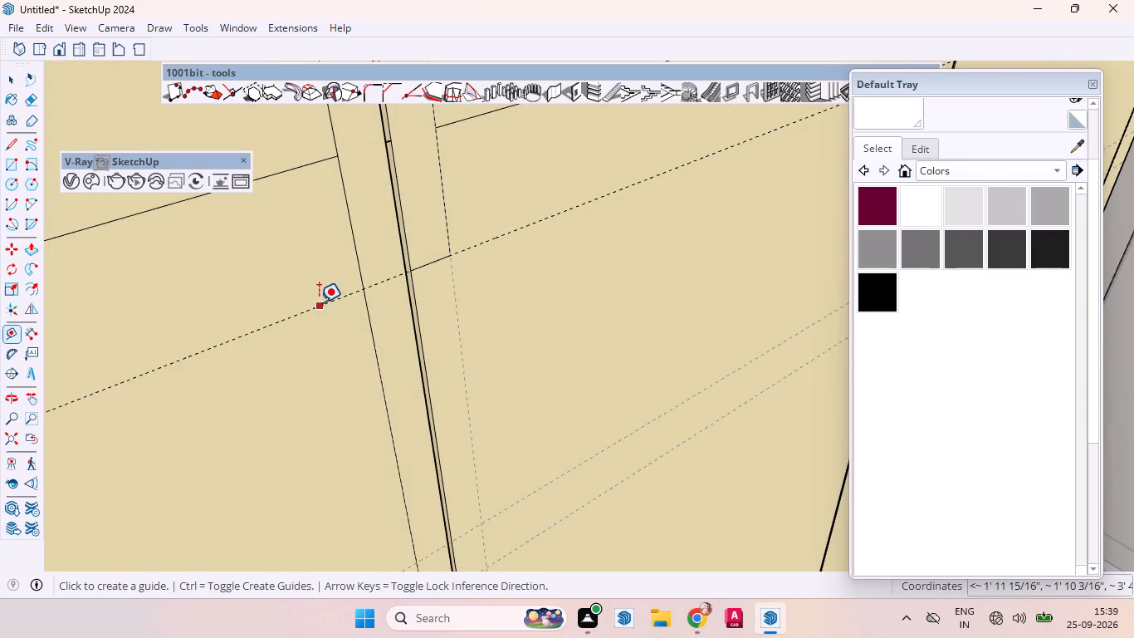
pyautogui.click(319, 302)
pyautogui.press('1')
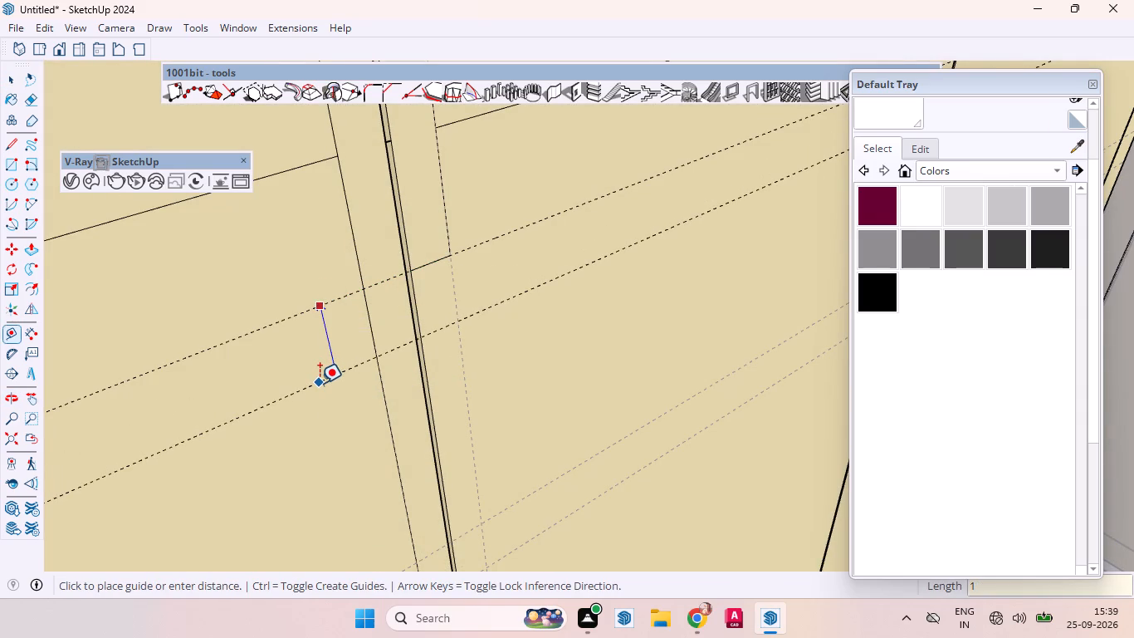
pyautogui.press('Return')
pyautogui.press('space')
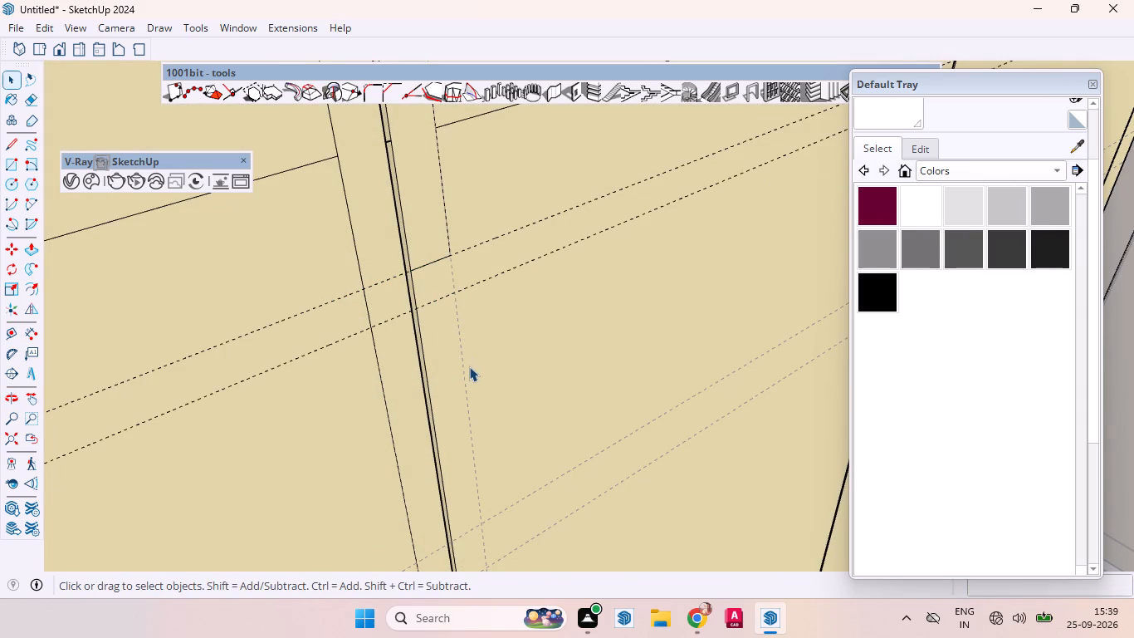
# Round the middle door handle's lower end with an arc from the 1" guide at the door gap to the outer corner, deleting the straight edge.
pyautogui.press('a')
pyautogui.scroll(8, 441, 294)
pyautogui.click(399, 322)
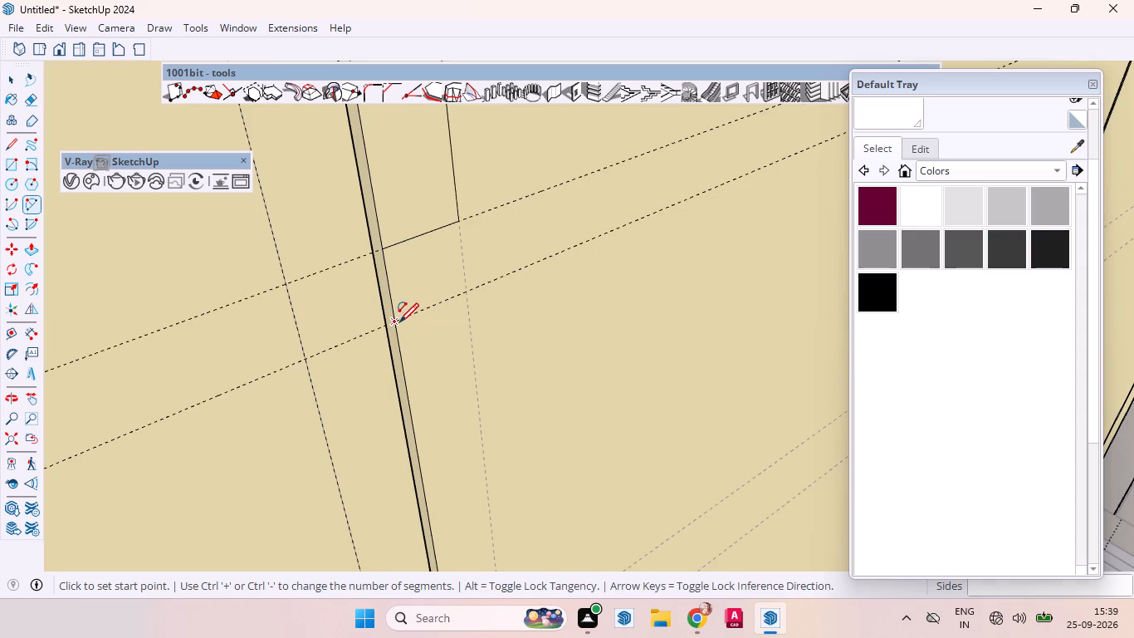
pyautogui.click(459, 223)
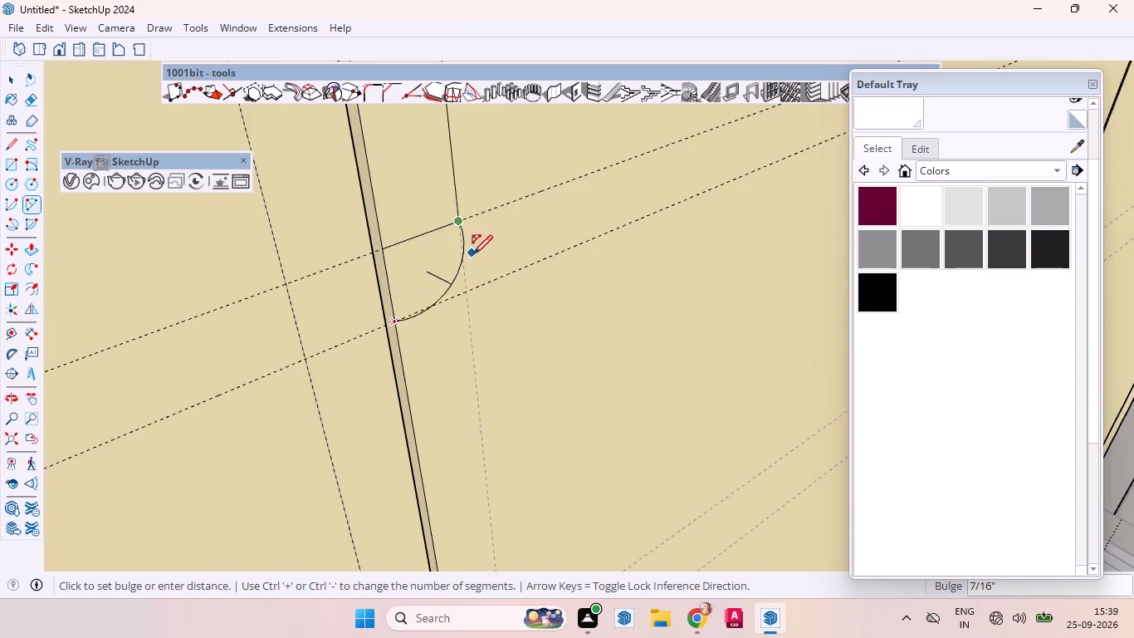
pyautogui.click(461, 254)
pyautogui.press('space')
pyautogui.click(428, 261)
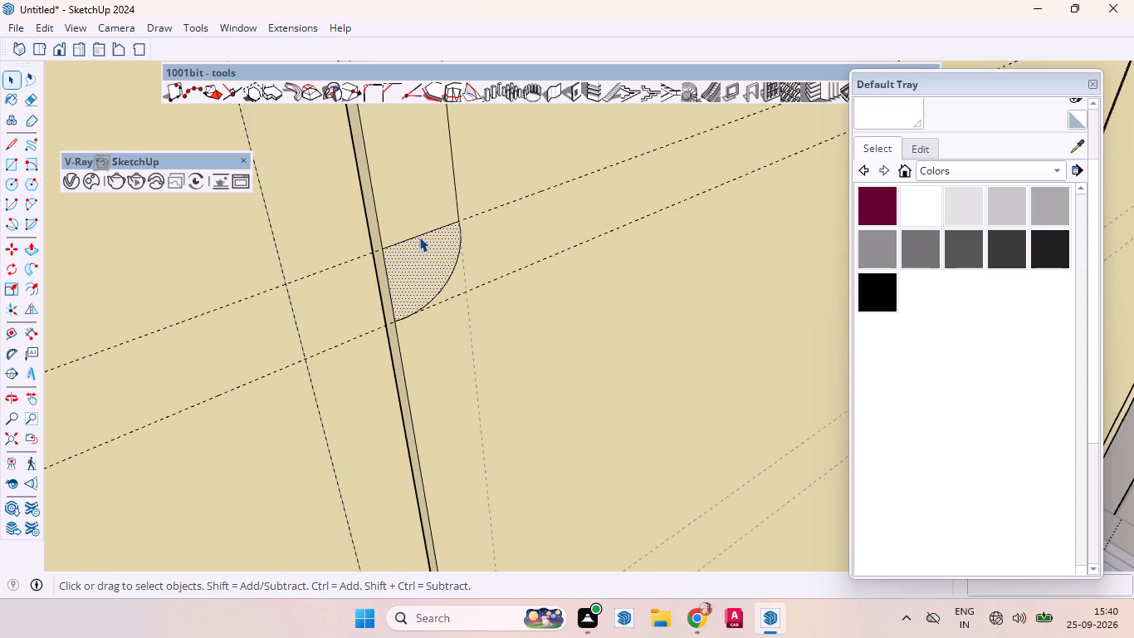
pyautogui.click(419, 237)
pyautogui.press('Delete')
# Place a horizontal guide 1" below the first door handle's lower end.
pyautogui.scroll(-18, 470, 316)
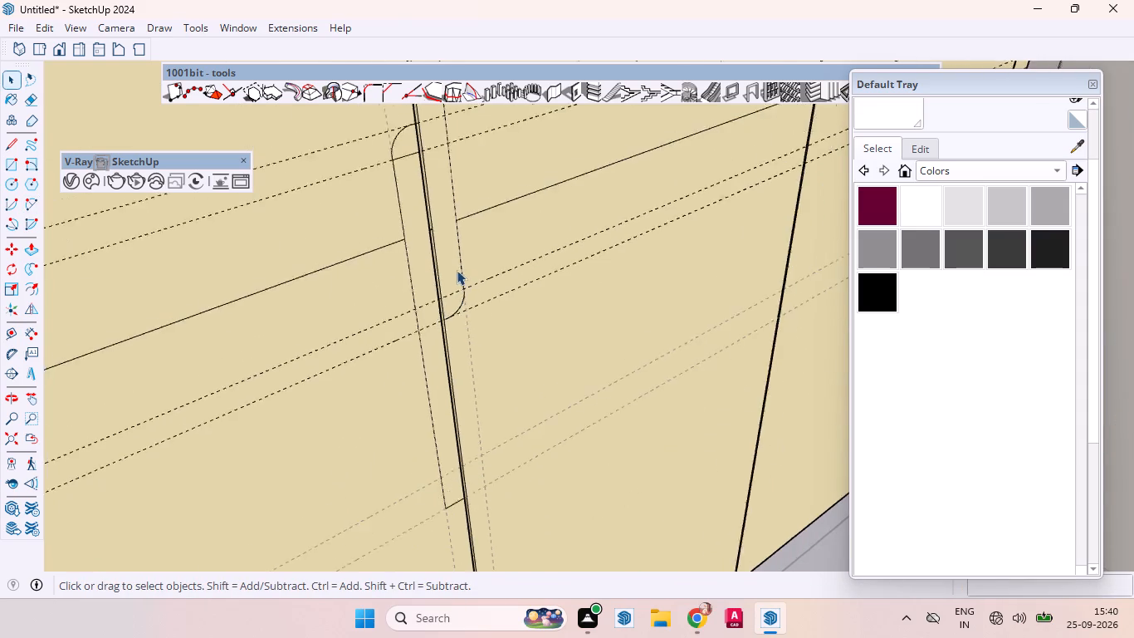
pyautogui.scroll(-2, 457, 270)
pyautogui.scroll(5, 457, 400)
pyautogui.moveTo(449, 446); pyautogui.dragTo(407, 425, button='middle')
pyautogui.scroll(10, 432, 476)
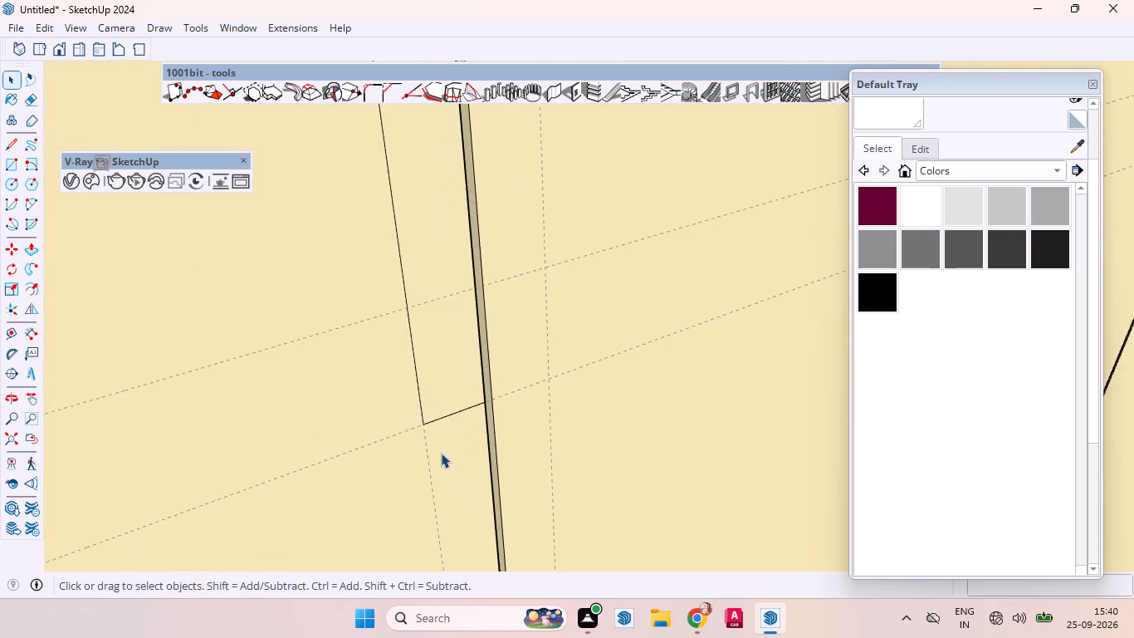
pyautogui.press('t')
pyautogui.click(378, 437)
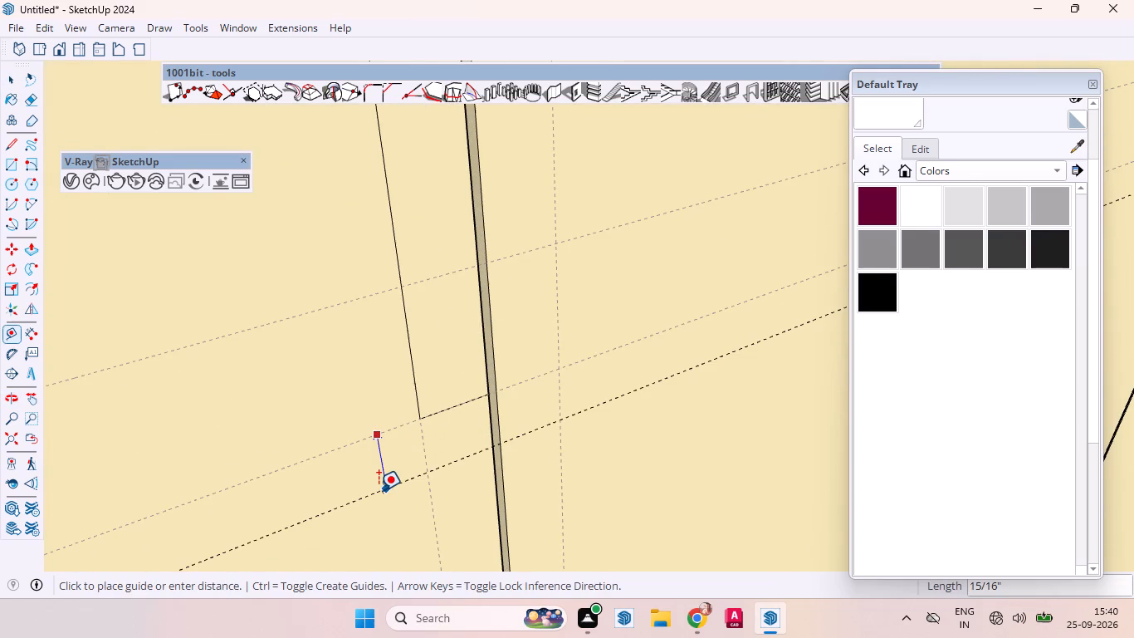
pyautogui.press('1')
pyautogui.press('Return')
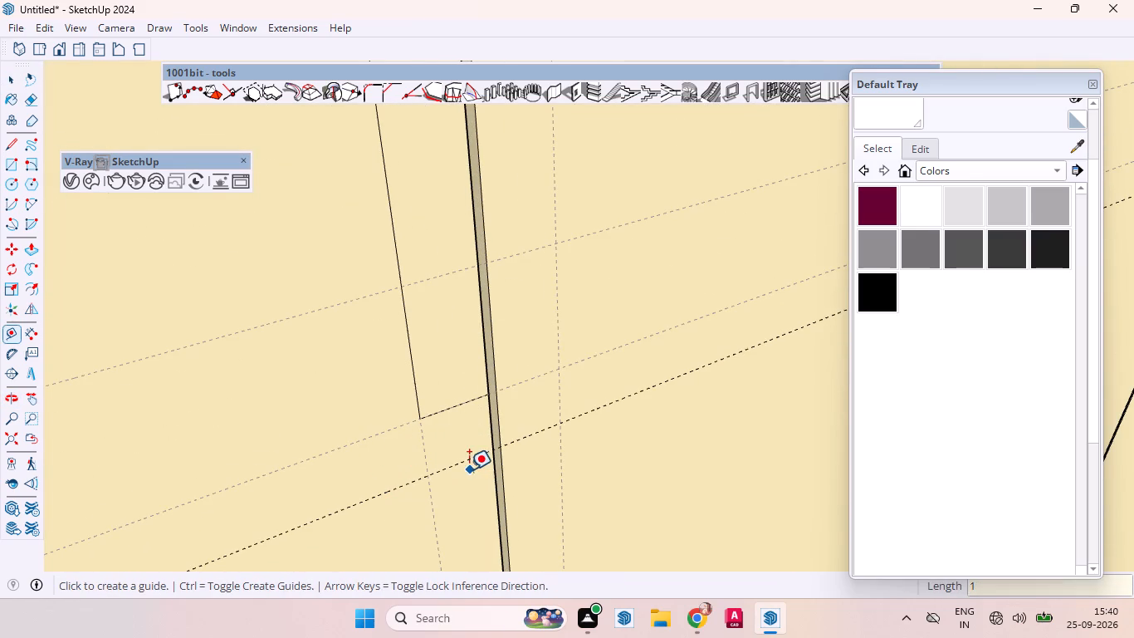
pyautogui.press('space')
# Round the first door handle's lower end with an arc from the outer corner to the 1" guide at the door gap, deleting the straight edge.
pyautogui.press('a')
pyautogui.click(421, 420)
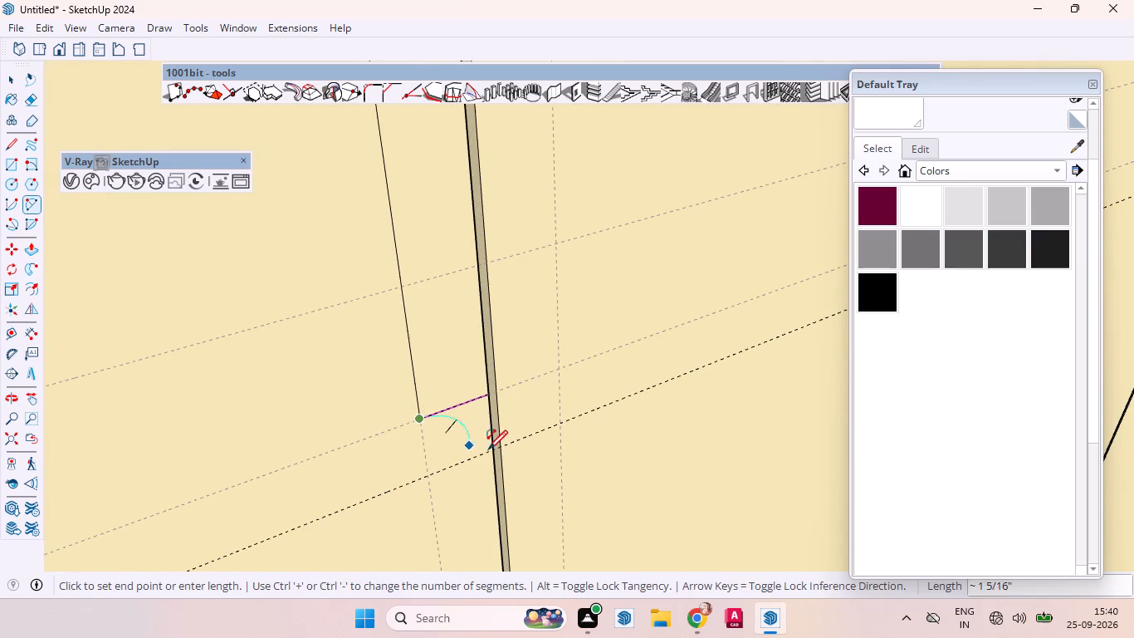
pyautogui.click(491, 449)
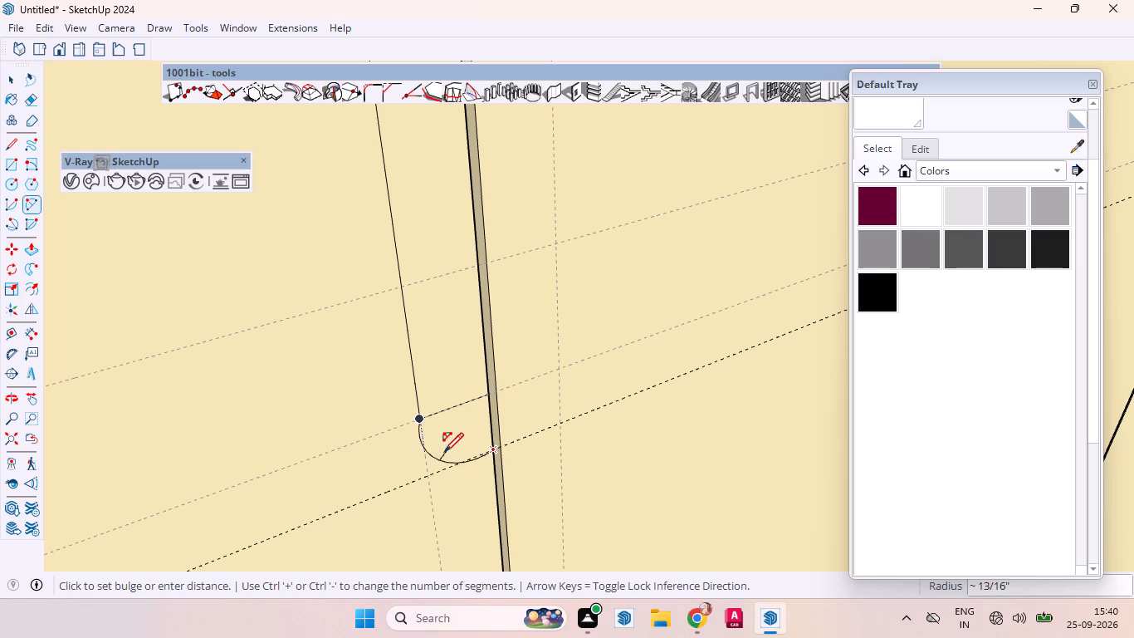
pyautogui.scroll(1, 448, 449)
pyautogui.scroll(-1, 448, 449)
pyautogui.scroll(4, 448, 449)
pyautogui.scroll(-2, 448, 449)
pyautogui.scroll(2, 448, 449)
pyautogui.moveTo(446, 452); pyautogui.dragTo(369, 452, button='middle')
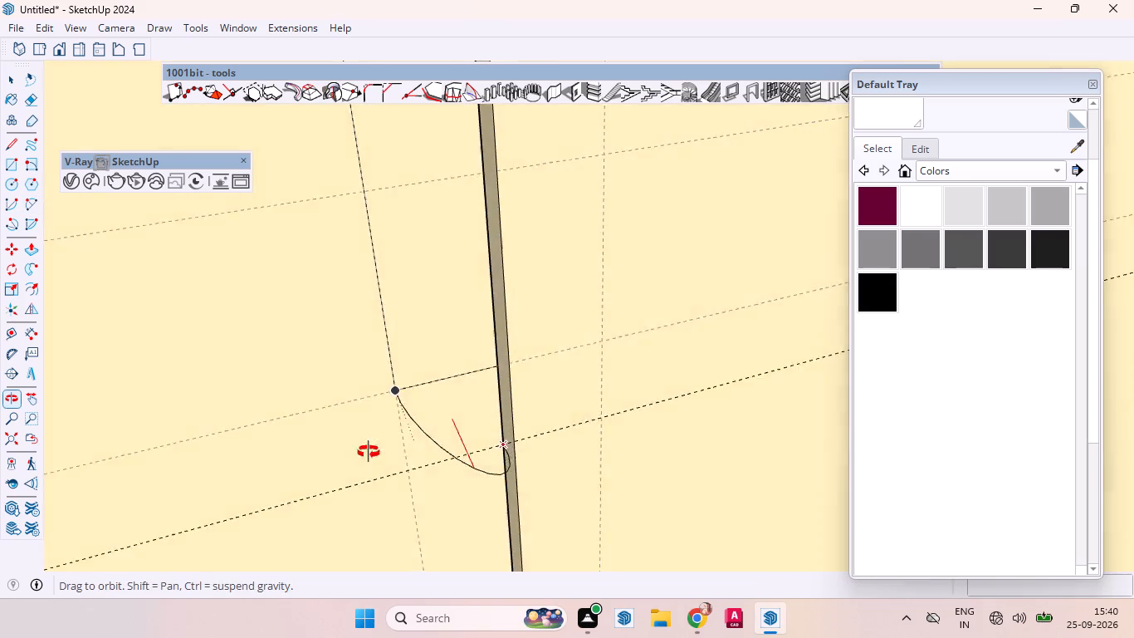
pyautogui.moveTo(369, 452); pyautogui.dragTo(356, 454, button='middle')
pyautogui.scroll(6, 442, 428)
pyautogui.click(407, 425)
pyautogui.press('space')
pyautogui.click(469, 393)
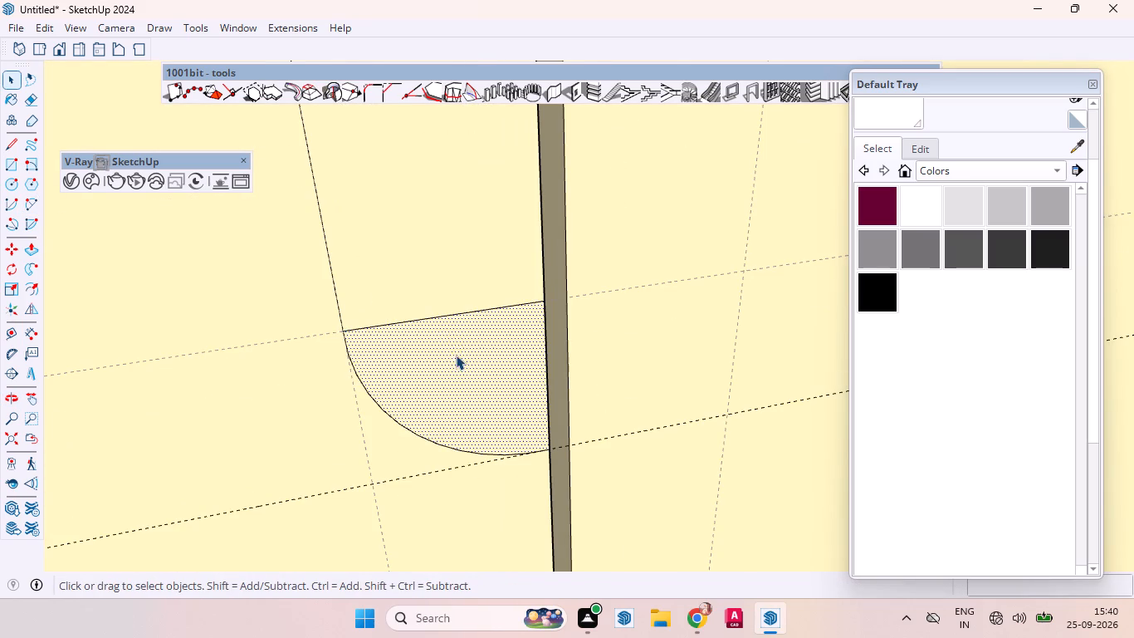
pyautogui.click(441, 317)
pyautogui.press('Delete')
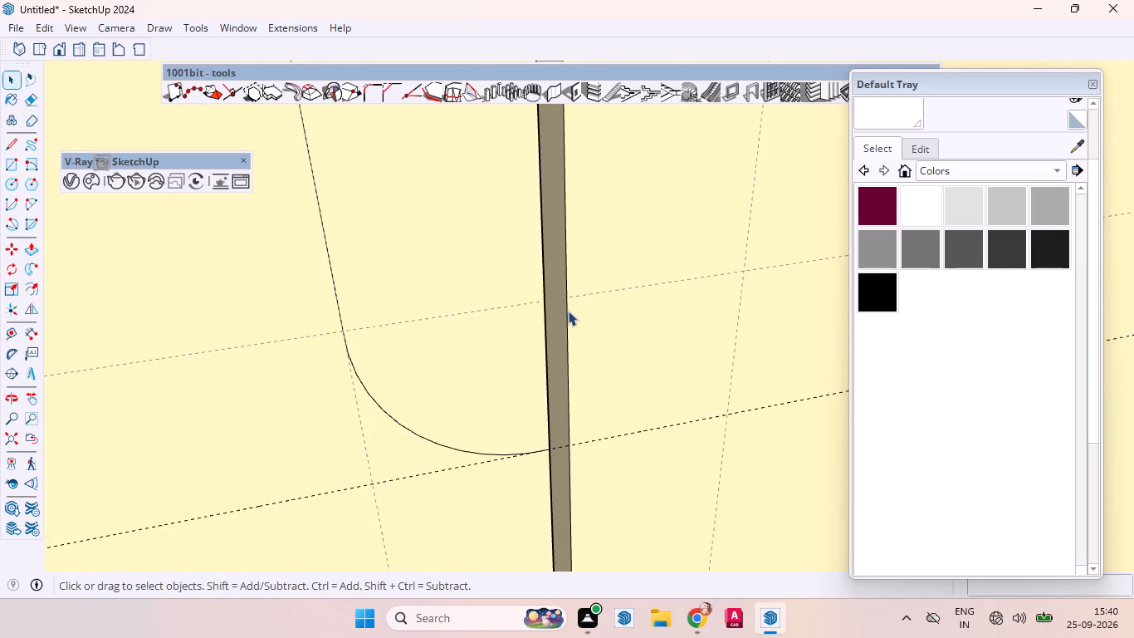
# Place a horizontal guide 1" above the middle door handle's upper end.
pyautogui.scroll(-8, 573, 319)
pyautogui.scroll(2, 562, 434)
pyautogui.scroll(-12, 563, 434)
pyautogui.scroll(3, 600, 468)
pyautogui.scroll(-13, 600, 469)
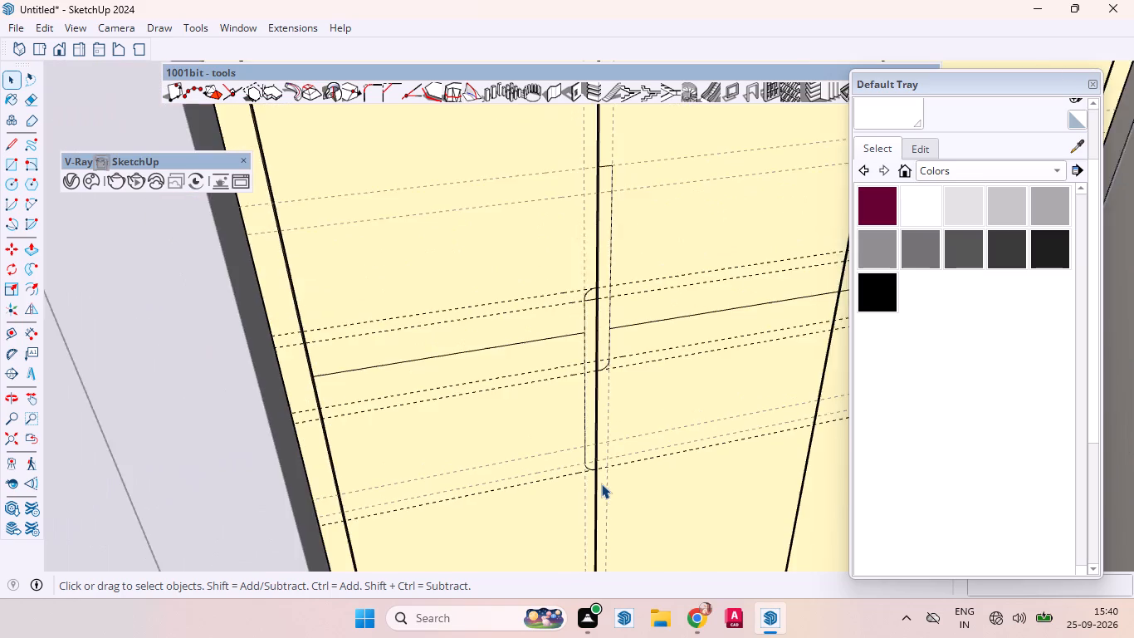
pyautogui.scroll(-1, 601, 483)
pyautogui.scroll(1, 601, 483)
pyautogui.scroll(-1, 601, 483)
pyautogui.scroll(1, 618, 422)
pyautogui.scroll(-2, 618, 422)
pyautogui.scroll(4, 618, 422)
pyautogui.moveTo(609, 339); pyautogui.dragTo(574, 297, button='middle')
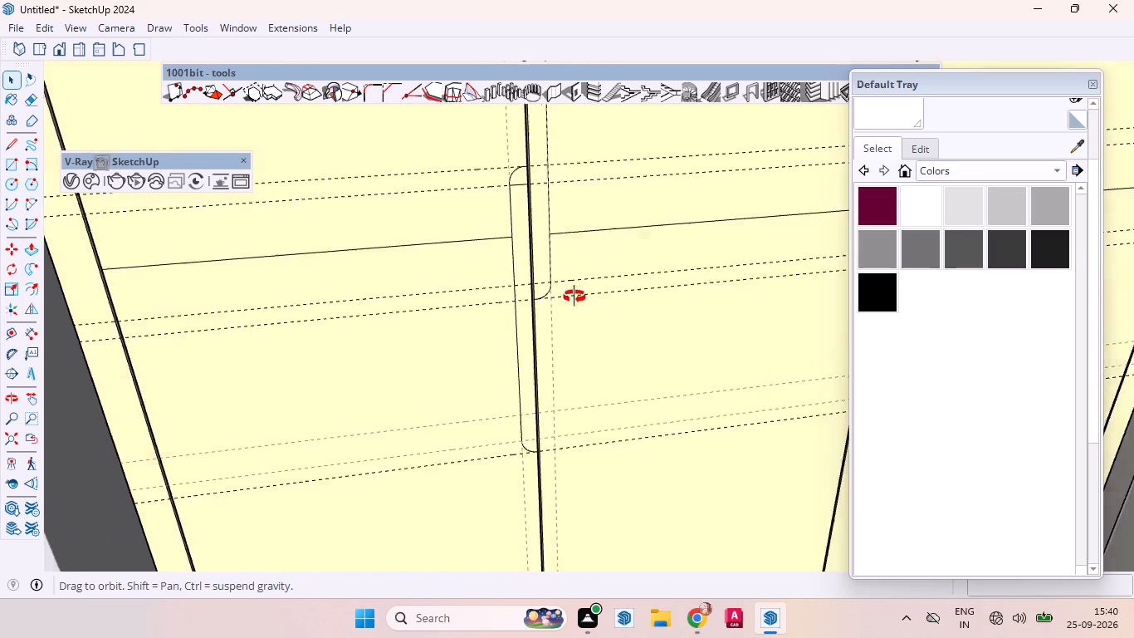
pyautogui.moveTo(574, 297); pyautogui.dragTo(574, 297, button='middle')
pyautogui.scroll(-5, 617, 429)
pyautogui.scroll(-1, 646, 512)
pyautogui.scroll(3, 593, 177)
pyautogui.scroll(-1, 567, 121)
pyautogui.scroll(6, 567, 120)
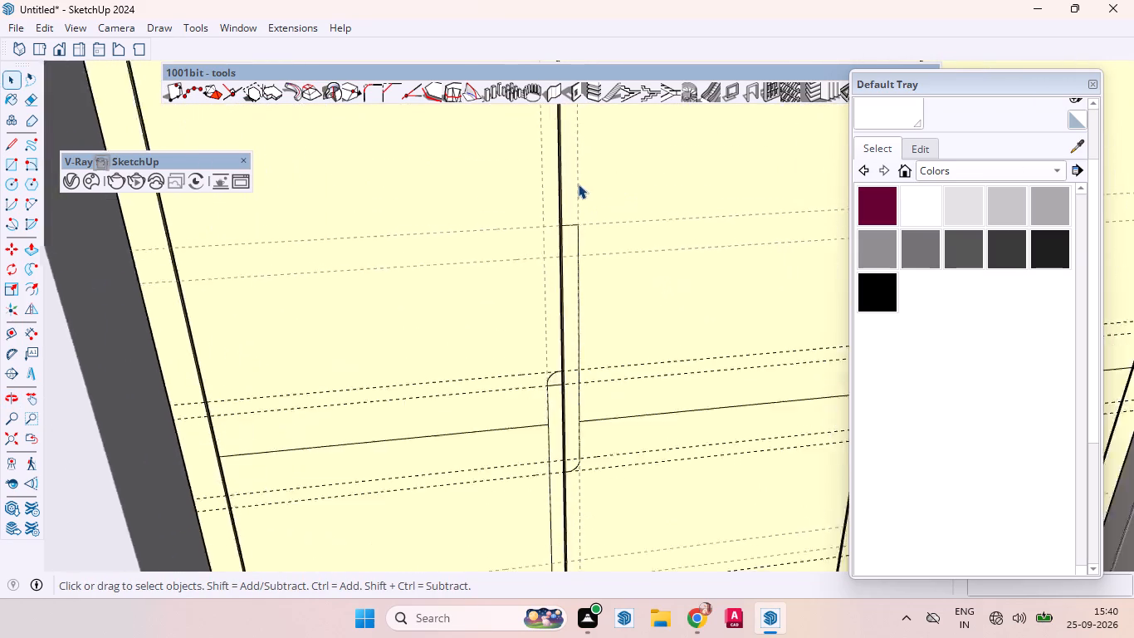
pyautogui.scroll(6, 578, 184)
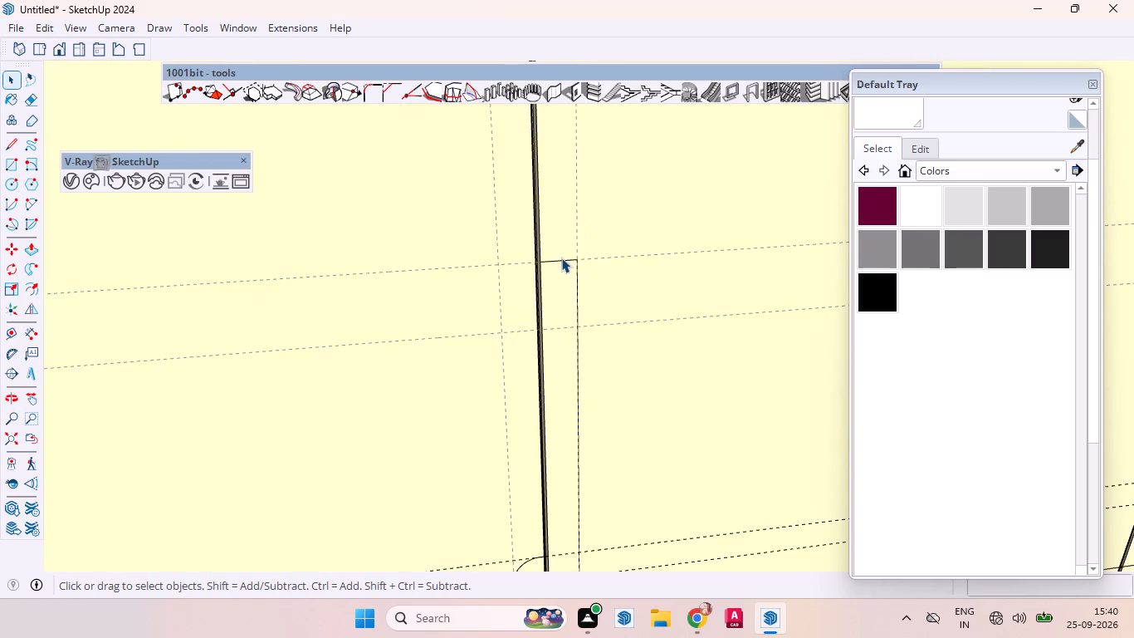
pyautogui.press('t')
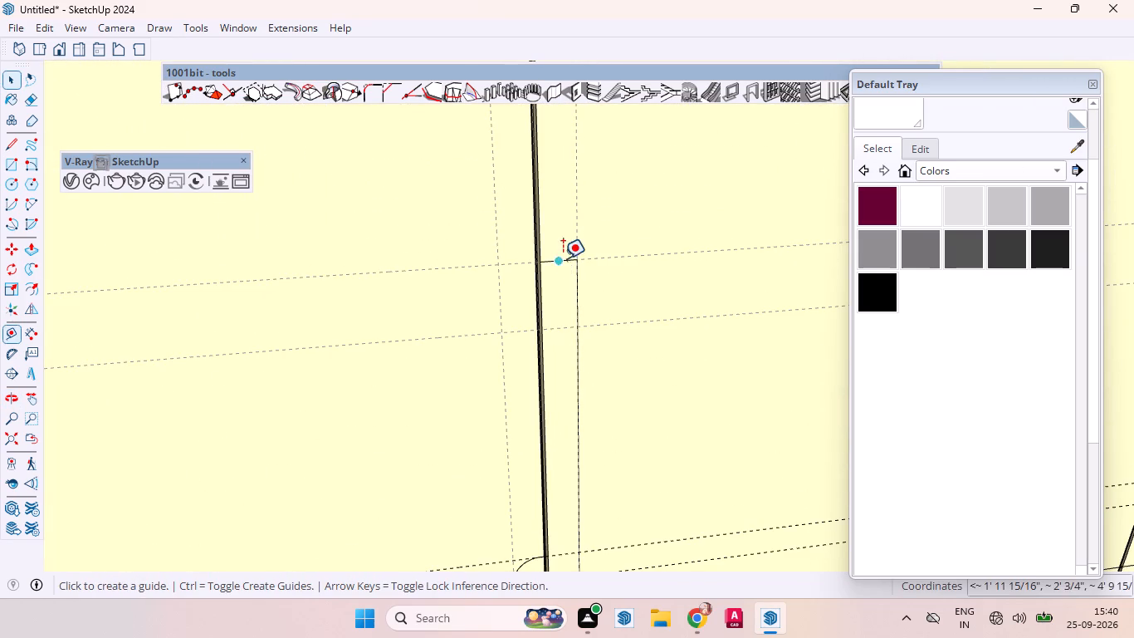
pyautogui.click(590, 257)
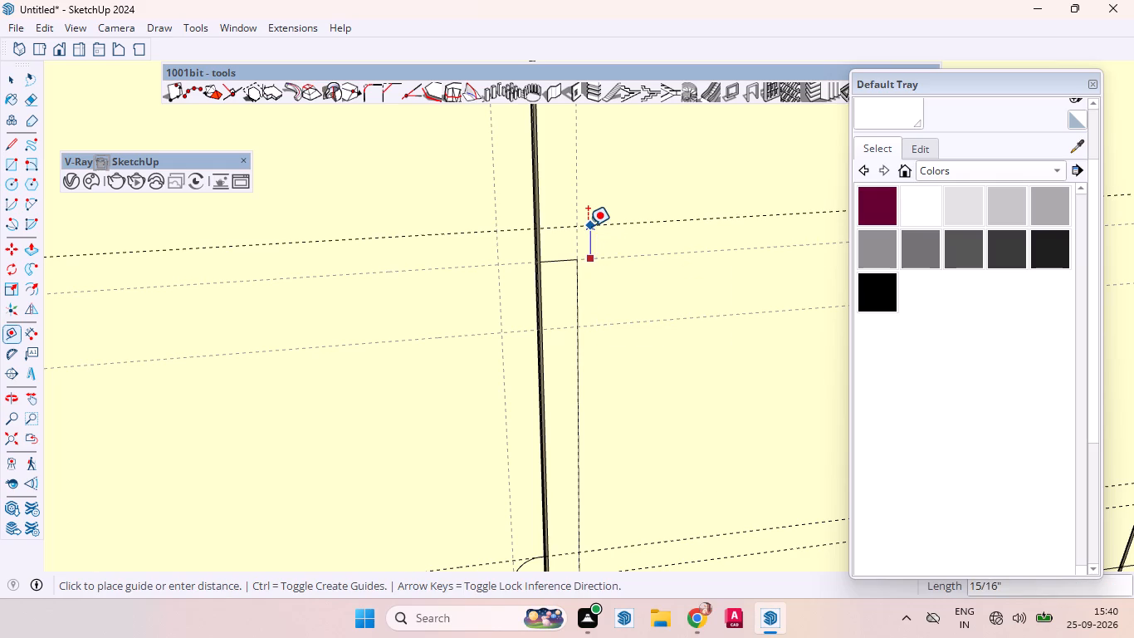
pyautogui.press('1')
pyautogui.press('Return')
# Round the middle door handle's upper end with an arc from the outer corner to the 1" guide at the door gap, deleting the straight edge.
pyautogui.press('a')
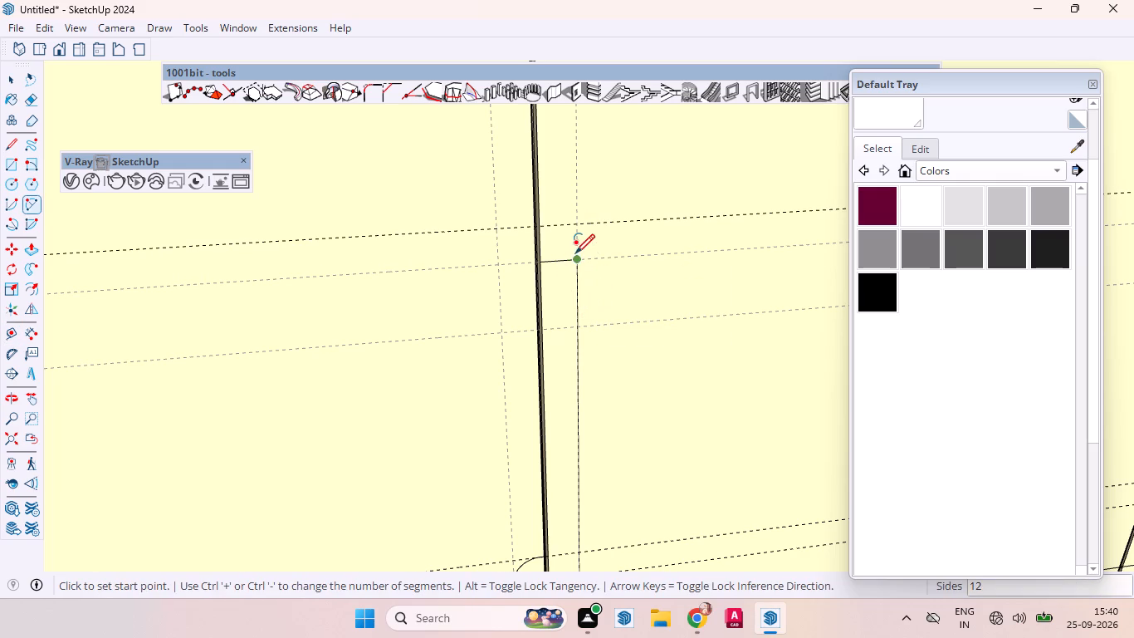
pyautogui.click(579, 259)
pyautogui.click(544, 227)
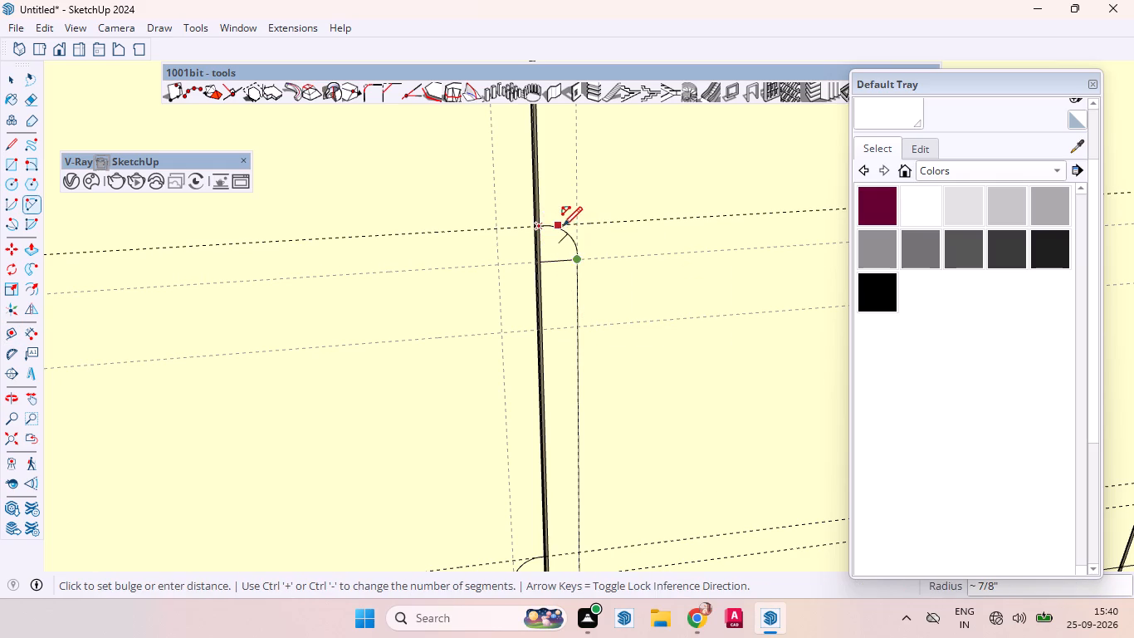
pyautogui.click(565, 226)
pyautogui.press('space')
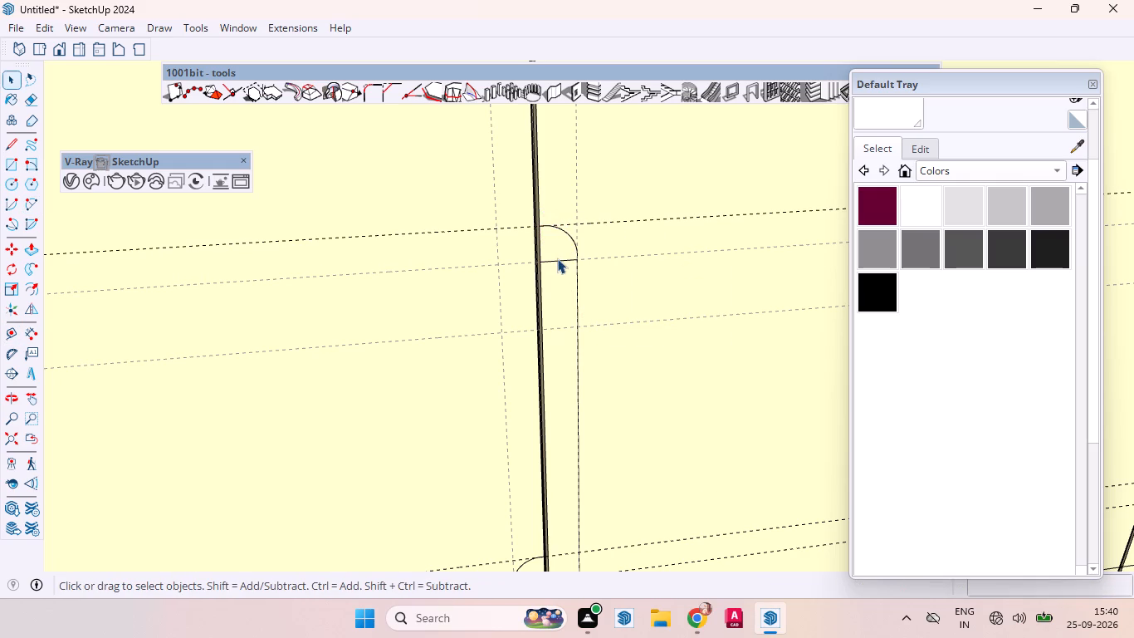
pyautogui.click(557, 258)
pyautogui.click(561, 263)
pyautogui.press('Delete')
# Delete the straight edge left beneath the arc at the first door handle's upper end.
pyautogui.scroll(-8, 569, 305)
pyautogui.scroll(11, 547, 447)
pyautogui.scroll(-1, 553, 436)
pyautogui.scroll(1, 553, 436)
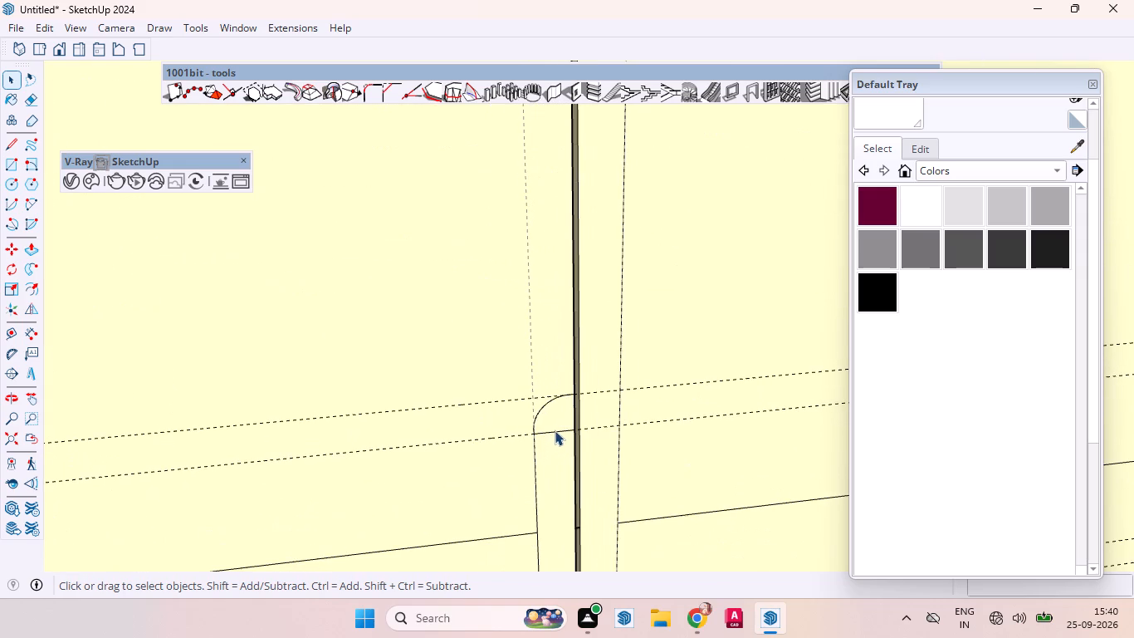
pyautogui.click(556, 430)
pyautogui.press('Delete')
# Examine the rounded handle profiles on the wardrobe from farther out, bringing the whole model back into view and returning to the first door gap.
pyautogui.scroll(-6, 620, 429)
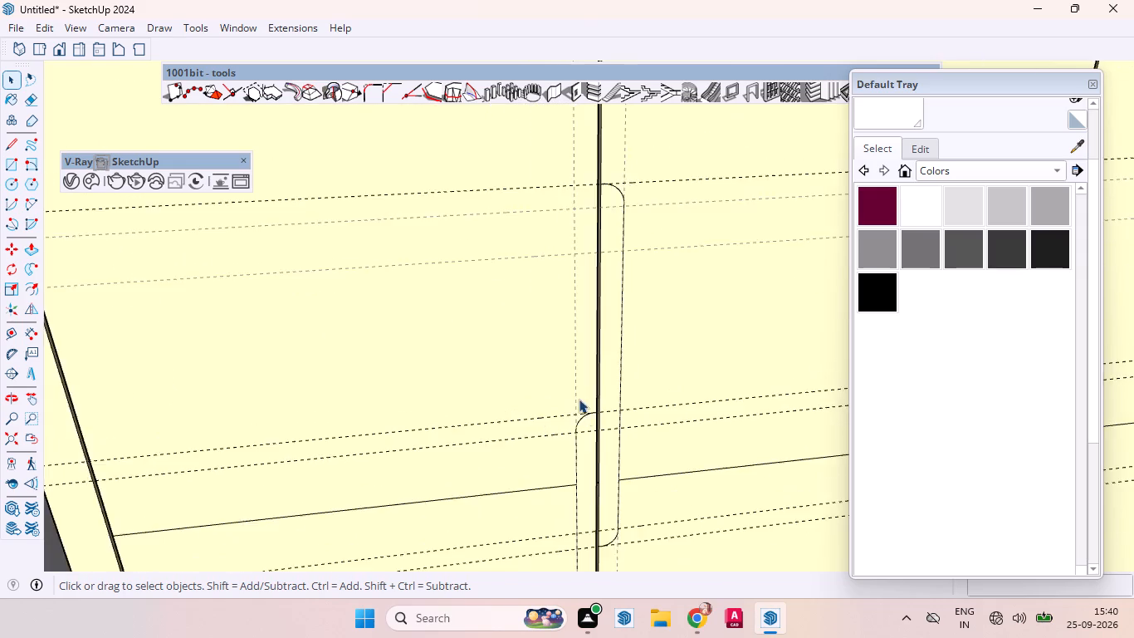
pyautogui.scroll(-11, 579, 399)
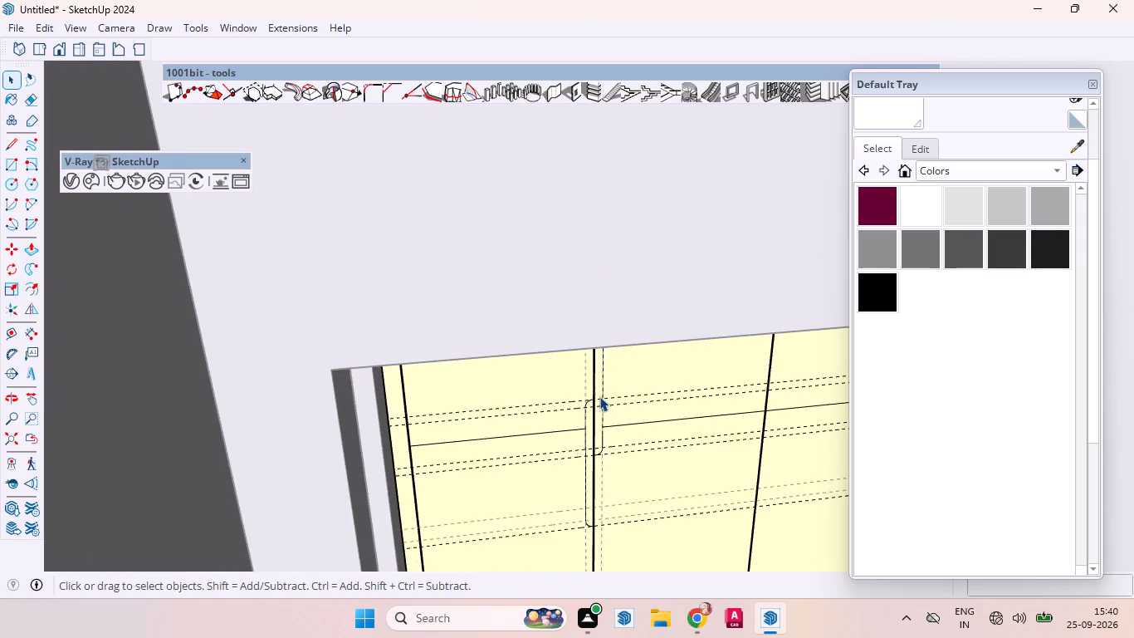
pyautogui.moveTo(599, 416); pyautogui.dragTo(591, 485, button='middle')
pyautogui.scroll(-2, 607, 399)
pyautogui.scroll(1, 608, 399)
pyautogui.scroll(-4, 608, 399)
pyautogui.scroll(1, 625, 361)
pyautogui.scroll(-1, 625, 361)
pyautogui.moveTo(655, 392); pyautogui.dragTo(634, 476, button='middle')
pyautogui.scroll(6, 582, 449)
pyautogui.moveTo(630, 488); pyautogui.dragTo(636, 508, button='middle')
pyautogui.scroll(1, 636, 504)
pyautogui.scroll(-1, 604, 390)
pyautogui.scroll(1, 604, 390)
pyautogui.scroll(-5, 604, 390)
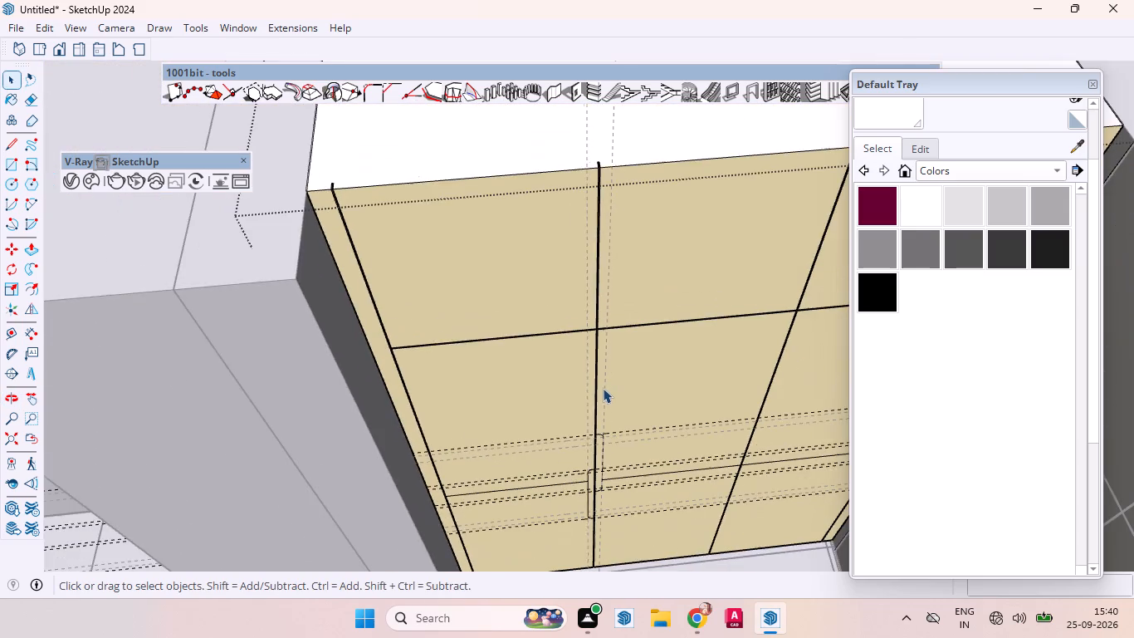
pyautogui.scroll(5, 711, 507)
pyautogui.moveTo(771, 488); pyautogui.dragTo(739, 434, button='middle')
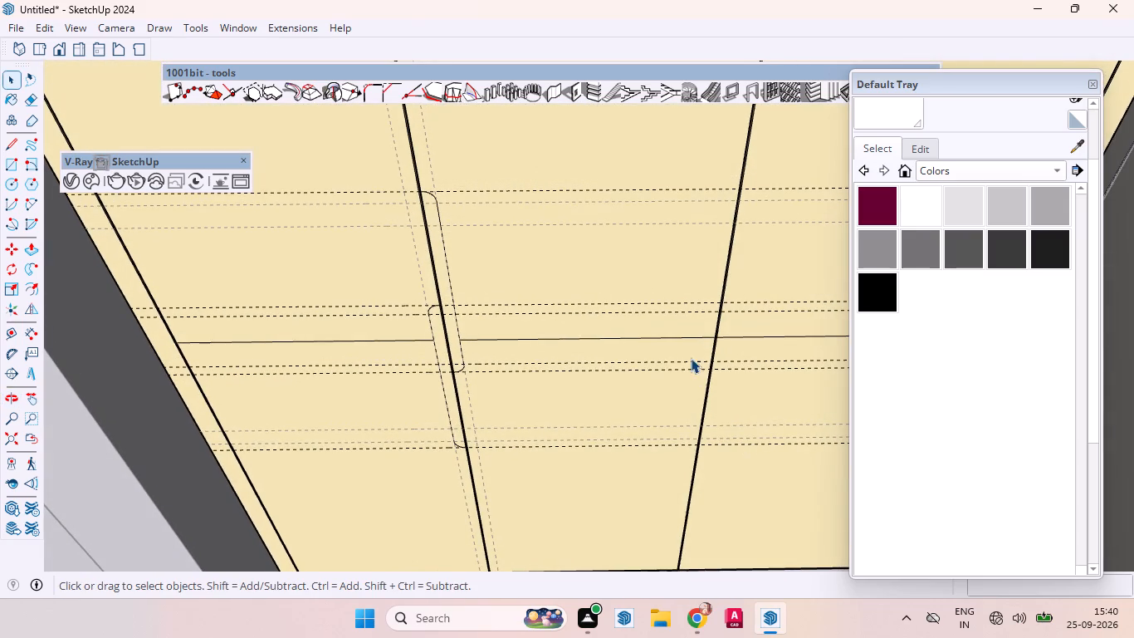
pyautogui.scroll(-3, 748, 218)
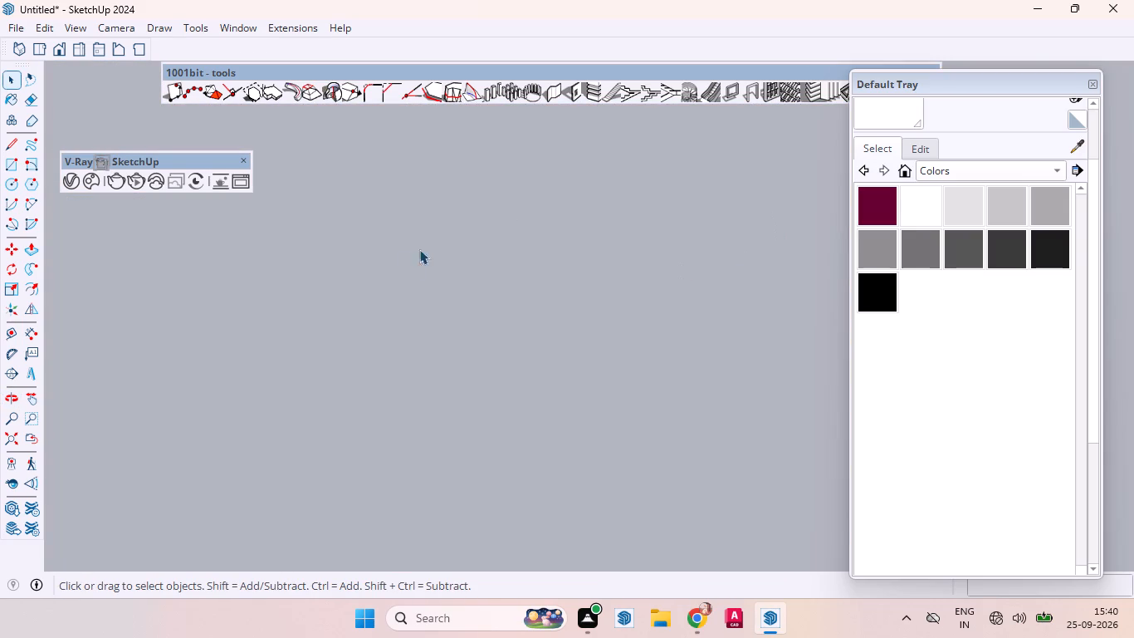
pyautogui.scroll(-3, 292, 332)
pyautogui.scroll(1, 295, 326)
pyautogui.scroll(-2, 296, 324)
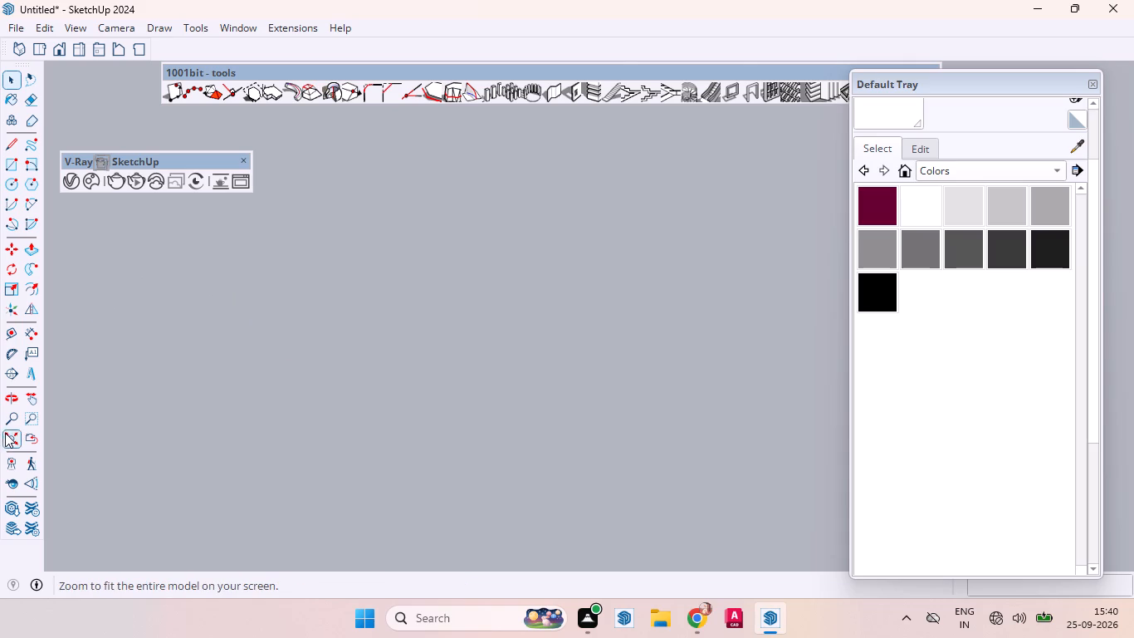
pyautogui.click(7, 433)
pyautogui.scroll(-10, 328, 439)
pyautogui.scroll(9, 431, 336)
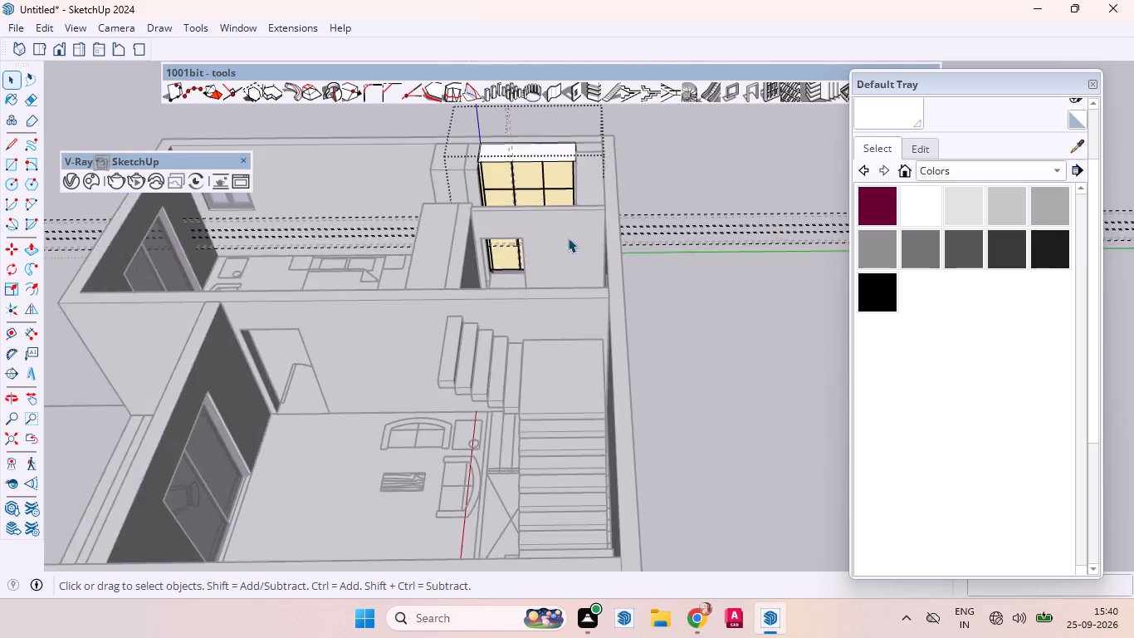
pyautogui.scroll(4, 568, 238)
pyautogui.scroll(-2, 541, 220)
pyautogui.moveTo(543, 221); pyautogui.dragTo(626, 429, button='middle')
pyautogui.scroll(-1, 605, 346)
pyautogui.scroll(-6, 785, 280)
pyautogui.scroll(7, 611, 209)
pyautogui.scroll(-2, 591, 232)
pyautogui.scroll(6, 591, 232)
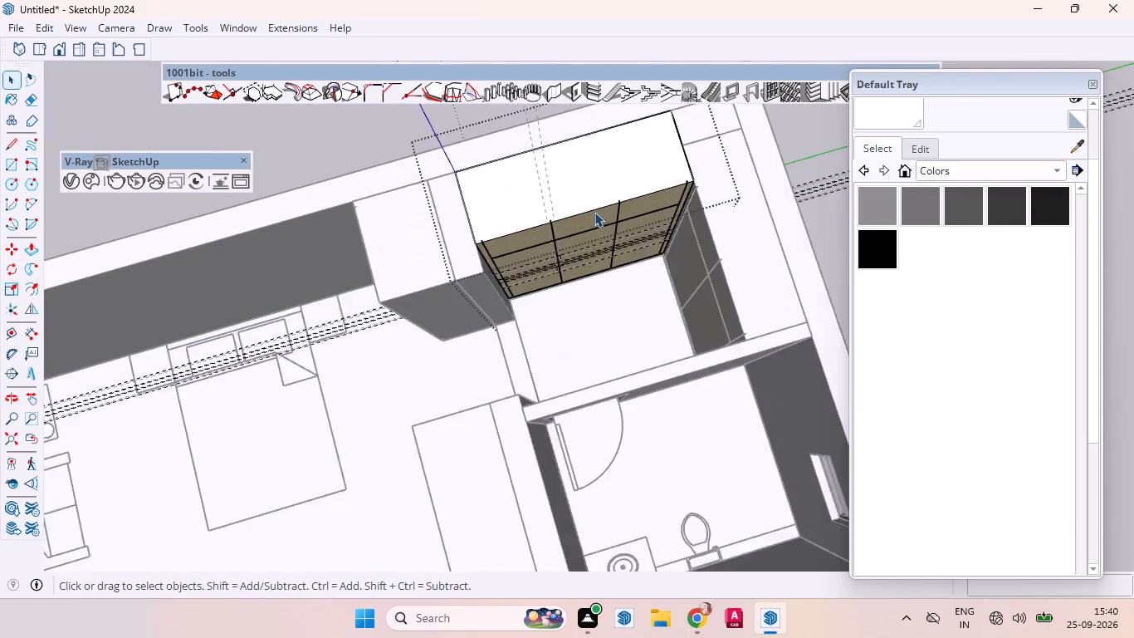
pyautogui.scroll(5, 594, 212)
pyautogui.scroll(-1, 594, 227)
pyautogui.scroll(11, 594, 227)
pyautogui.moveTo(628, 272); pyautogui.dragTo(560, 214, button='middle')
pyautogui.scroll(-4, 626, 252)
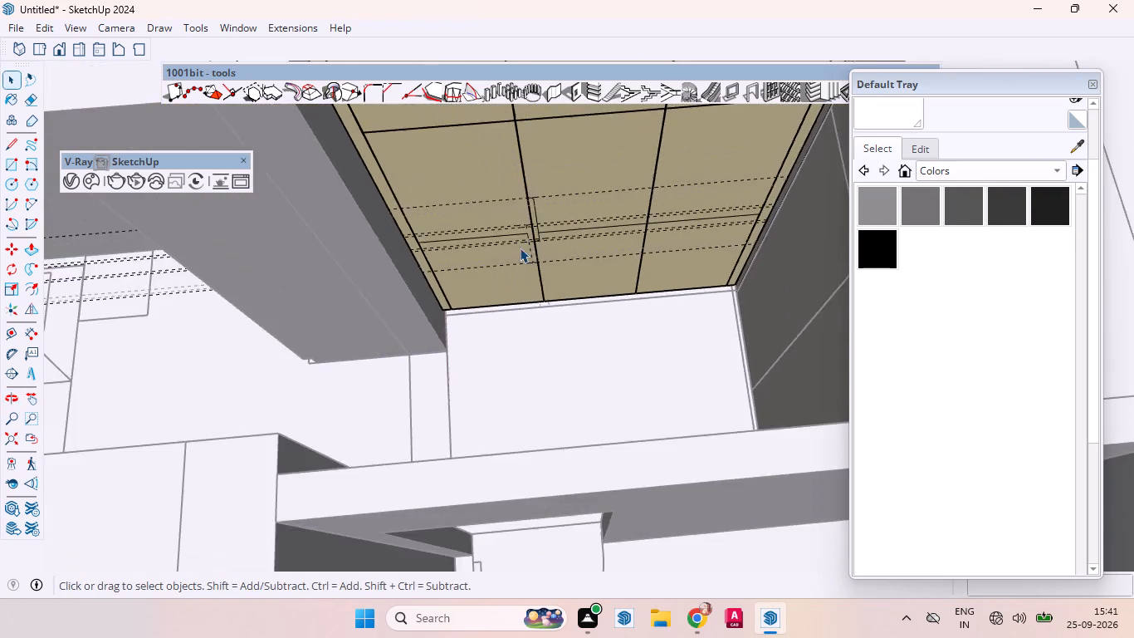
pyautogui.scroll(6, 520, 248)
pyautogui.scroll(-1, 550, 234)
pyautogui.scroll(1, 550, 234)
pyautogui.scroll(-1, 550, 234)
pyautogui.scroll(2, 550, 234)
pyautogui.scroll(-1, 550, 234)
pyautogui.scroll(10, 546, 258)
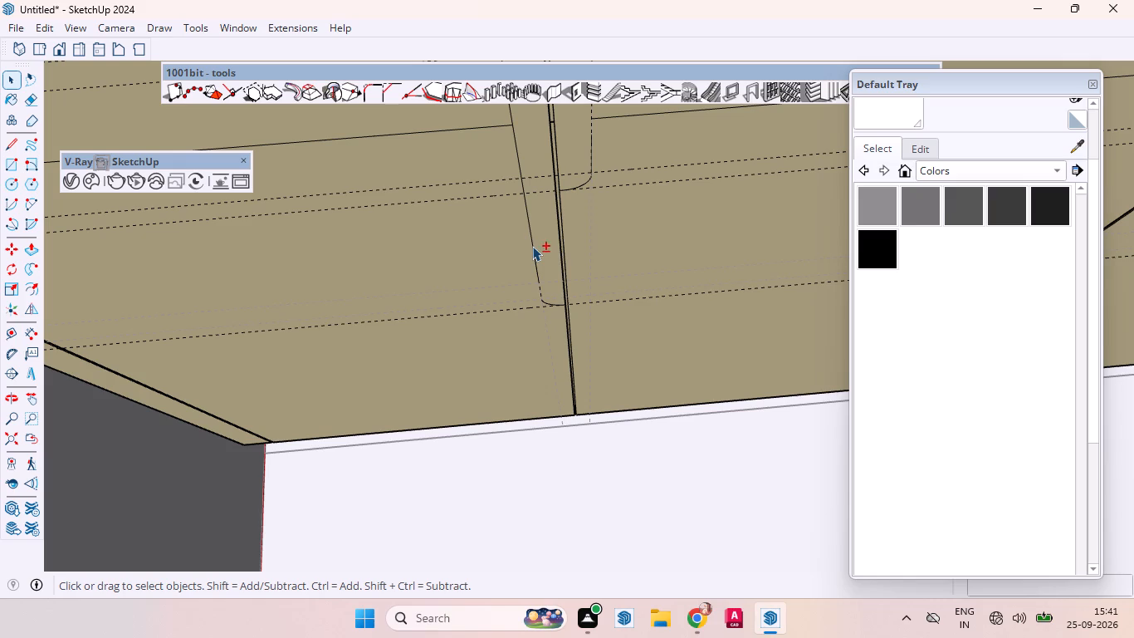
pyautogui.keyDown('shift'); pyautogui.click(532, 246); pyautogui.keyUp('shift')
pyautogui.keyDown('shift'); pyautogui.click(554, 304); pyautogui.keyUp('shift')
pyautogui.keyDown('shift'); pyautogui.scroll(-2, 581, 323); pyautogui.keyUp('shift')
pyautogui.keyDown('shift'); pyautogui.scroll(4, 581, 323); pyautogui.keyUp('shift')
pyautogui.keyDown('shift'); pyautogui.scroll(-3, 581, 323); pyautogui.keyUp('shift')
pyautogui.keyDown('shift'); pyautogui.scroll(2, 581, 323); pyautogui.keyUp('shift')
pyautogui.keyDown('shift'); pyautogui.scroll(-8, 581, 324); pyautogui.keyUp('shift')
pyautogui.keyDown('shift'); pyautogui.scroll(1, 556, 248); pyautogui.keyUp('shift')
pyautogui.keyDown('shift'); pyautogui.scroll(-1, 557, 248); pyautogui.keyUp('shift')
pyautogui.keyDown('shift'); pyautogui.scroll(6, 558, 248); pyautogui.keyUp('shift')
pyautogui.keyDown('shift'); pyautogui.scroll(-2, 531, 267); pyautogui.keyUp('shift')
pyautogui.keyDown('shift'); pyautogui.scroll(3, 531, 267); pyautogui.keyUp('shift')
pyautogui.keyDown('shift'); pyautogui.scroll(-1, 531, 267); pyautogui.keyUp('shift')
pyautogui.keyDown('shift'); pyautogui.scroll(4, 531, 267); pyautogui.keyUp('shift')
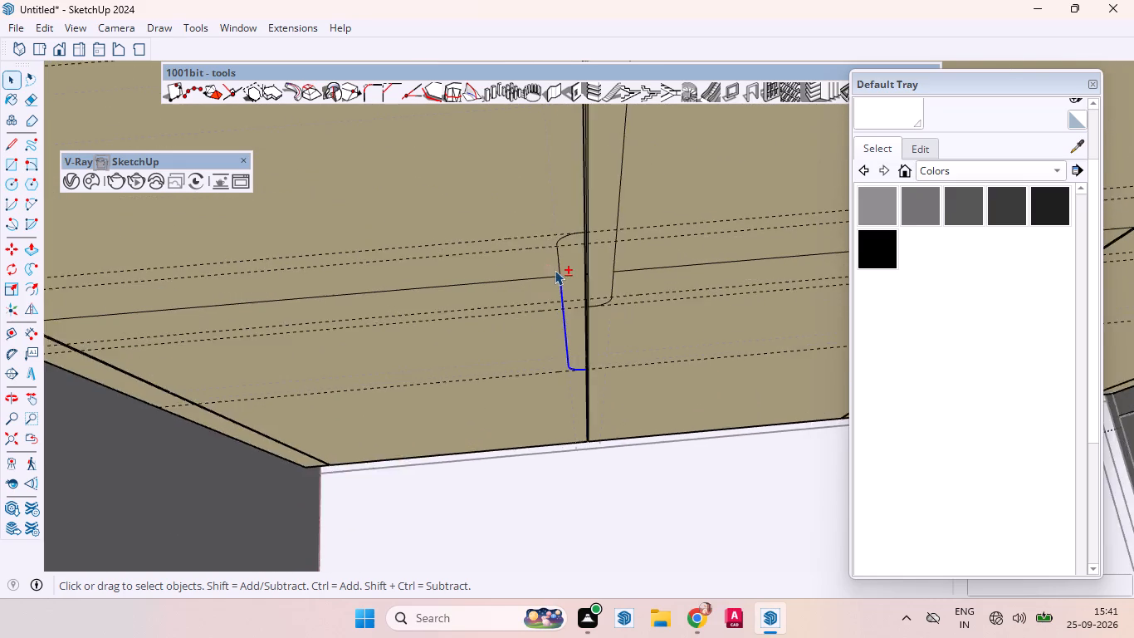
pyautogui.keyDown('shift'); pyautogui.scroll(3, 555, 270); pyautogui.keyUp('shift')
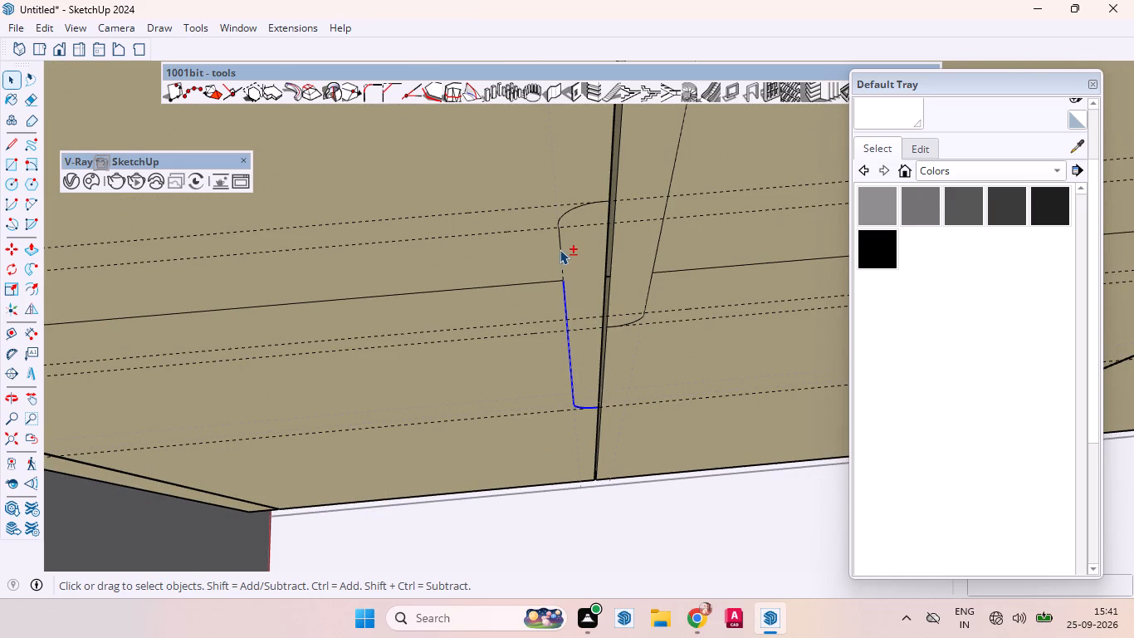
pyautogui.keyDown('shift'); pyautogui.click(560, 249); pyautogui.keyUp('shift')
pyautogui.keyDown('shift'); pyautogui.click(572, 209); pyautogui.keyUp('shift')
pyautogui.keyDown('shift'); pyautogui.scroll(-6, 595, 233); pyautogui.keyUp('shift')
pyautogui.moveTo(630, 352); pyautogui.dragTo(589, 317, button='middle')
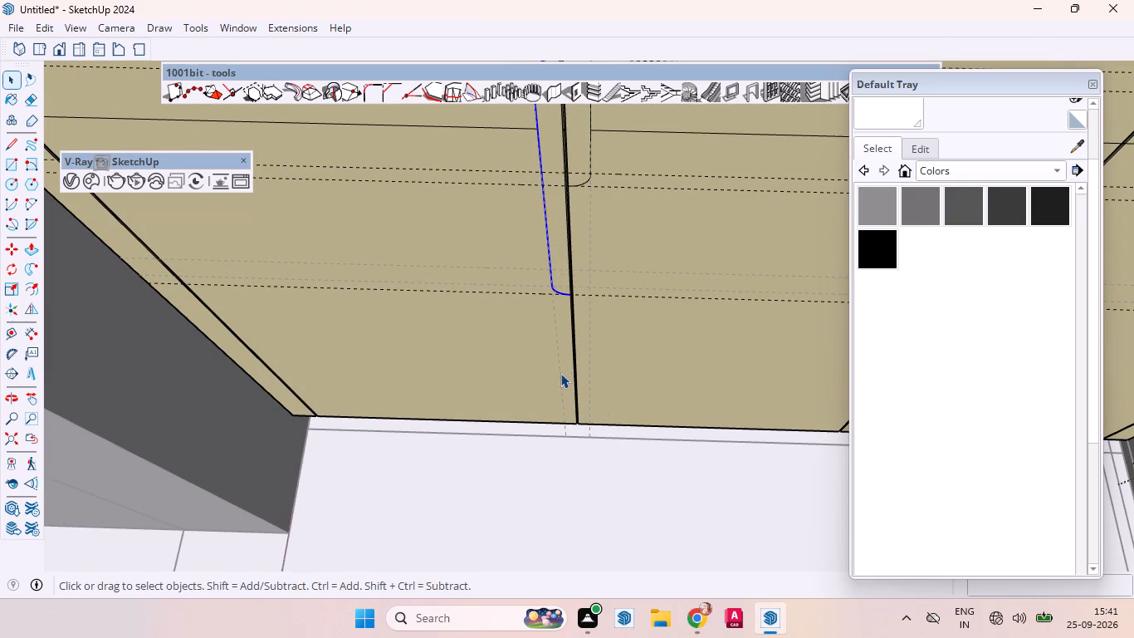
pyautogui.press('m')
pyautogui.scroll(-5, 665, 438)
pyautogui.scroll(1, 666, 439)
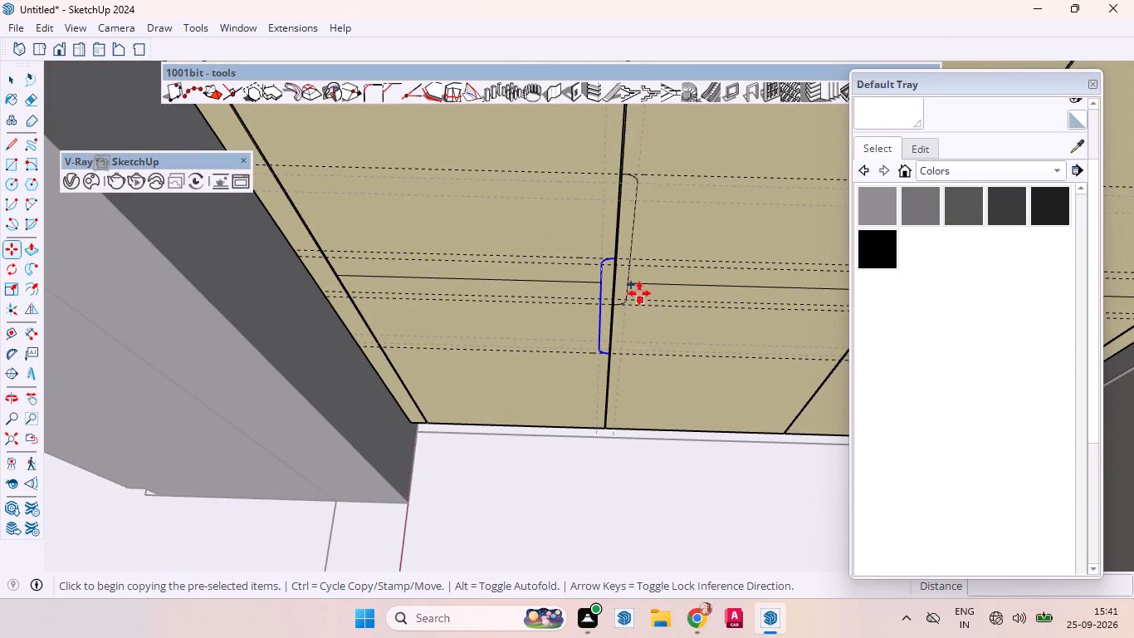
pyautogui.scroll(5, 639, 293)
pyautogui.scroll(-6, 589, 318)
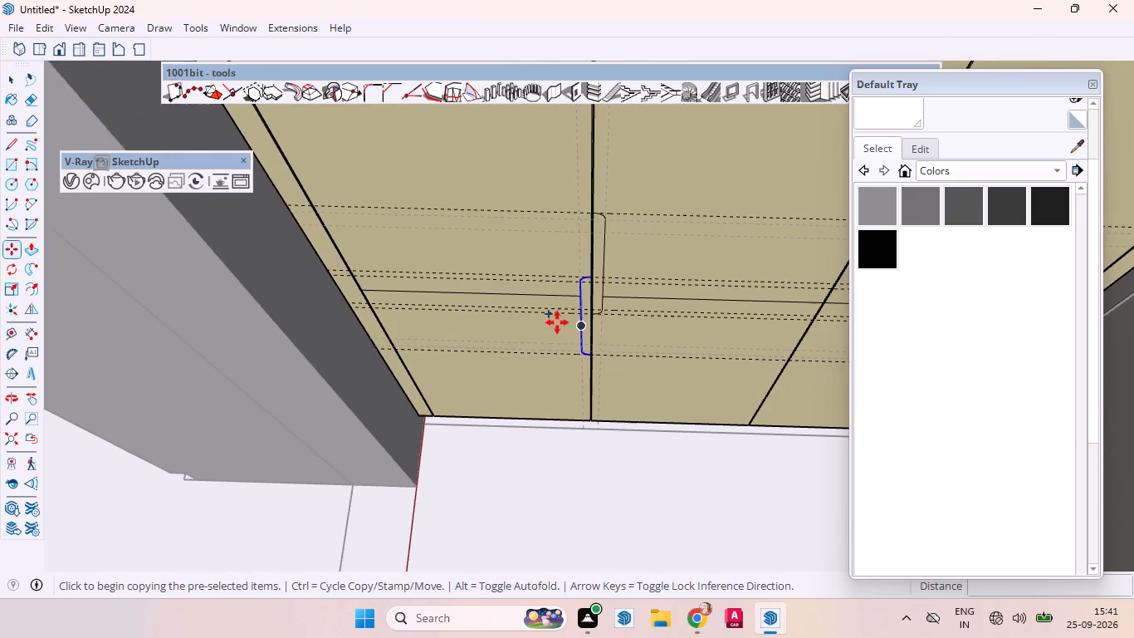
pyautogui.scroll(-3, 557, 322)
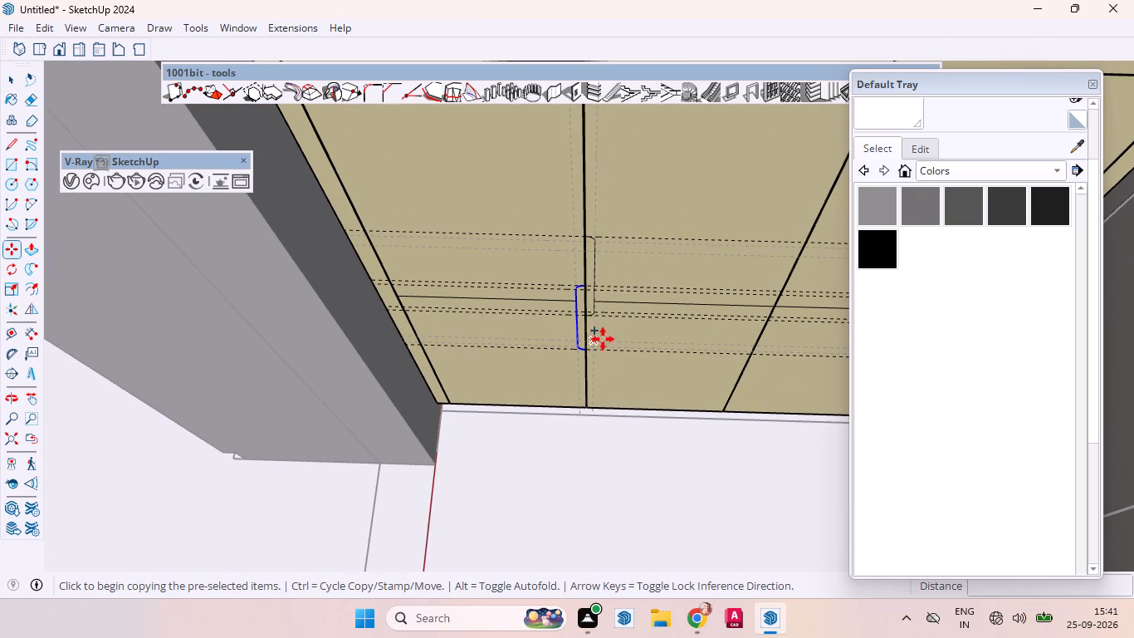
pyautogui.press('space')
# Copy the middle door handle's outline, both arcs included, about 1' 10 1/8" along the lower guide to the edge of the second door gap.
pyautogui.click(597, 267)
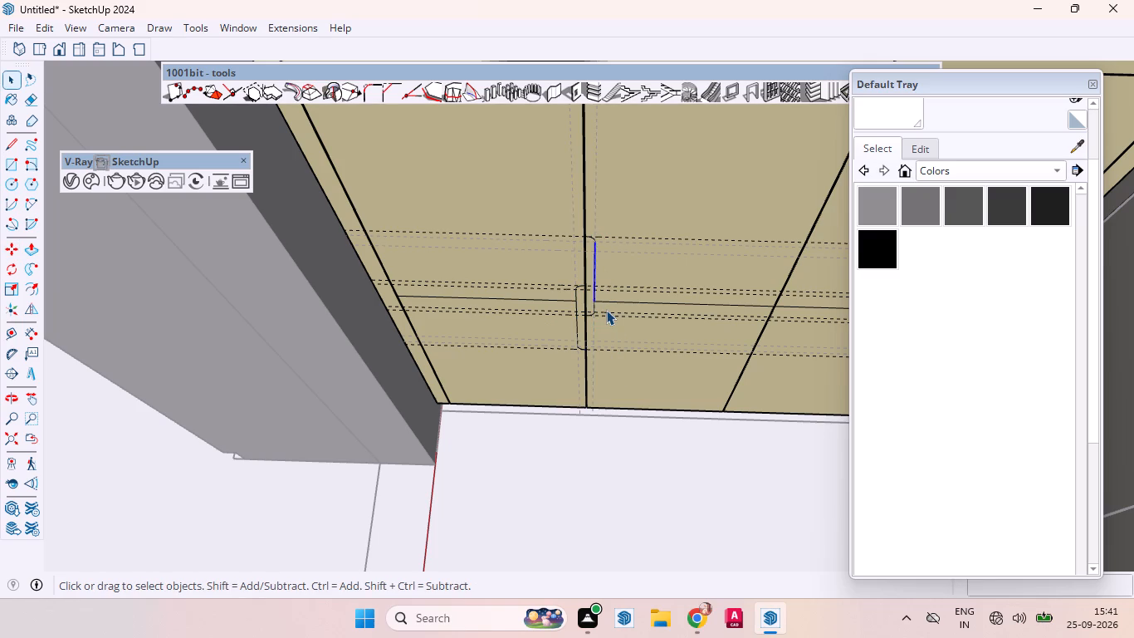
pyautogui.scroll(6, 598, 252)
pyautogui.scroll(-1, 600, 237)
pyautogui.scroll(8, 600, 237)
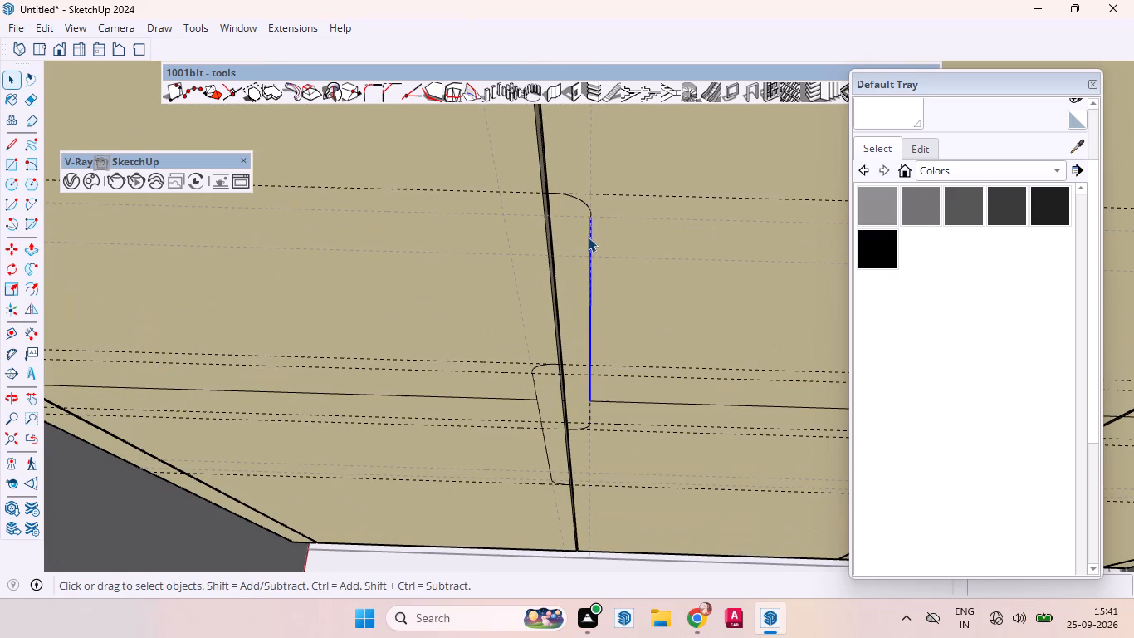
pyautogui.keyDown('ctrl'); pyautogui.click(584, 204); pyautogui.keyUp('ctrl')
pyautogui.keyDown('ctrl'); pyautogui.click(584, 426); pyautogui.keyUp('ctrl')
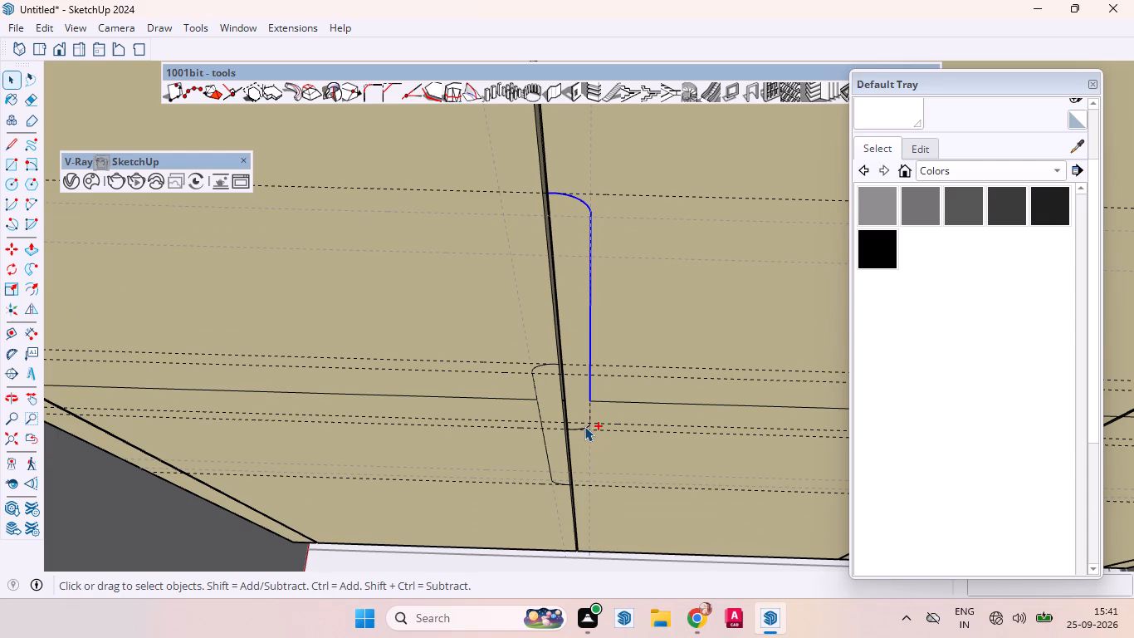
pyautogui.keyDown('ctrl'); pyautogui.click(591, 412); pyautogui.keyUp('ctrl')
pyautogui.press('m')
pyautogui.scroll(7, 575, 434)
pyautogui.scroll(-1, 574, 434)
pyautogui.scroll(9, 563, 462)
pyautogui.scroll(-6, 565, 443)
pyautogui.scroll(2, 565, 443)
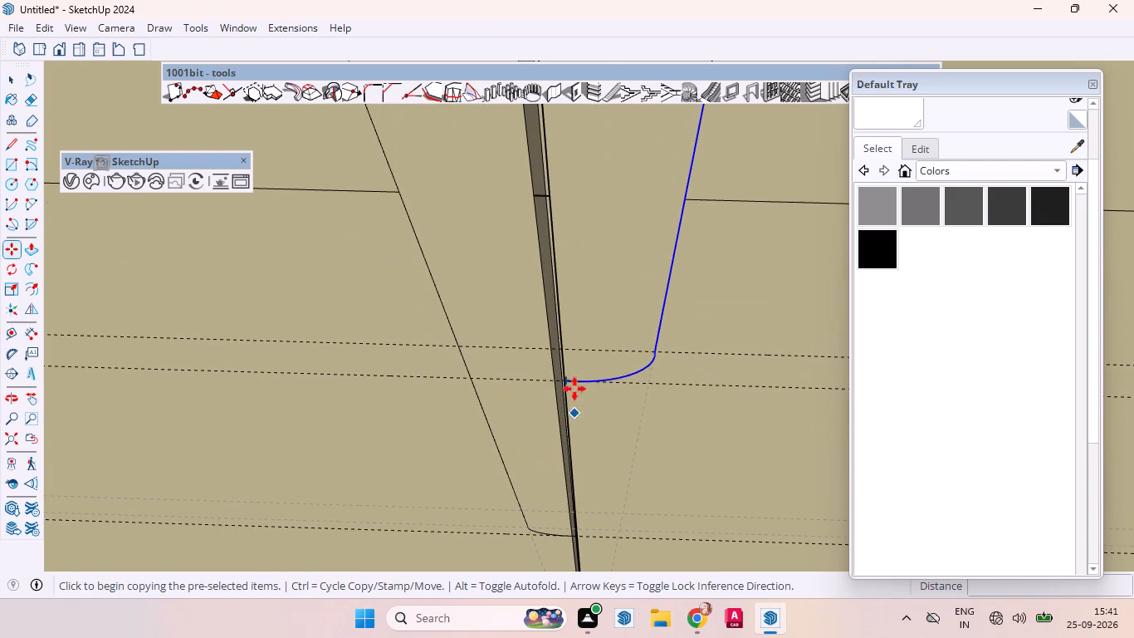
pyautogui.click(565, 383)
pyautogui.scroll(-3, 583, 389)
pyautogui.scroll(2, 583, 389)
pyautogui.scroll(-6, 583, 389)
pyautogui.scroll(2, 573, 389)
pyautogui.scroll(-2, 573, 389)
pyautogui.scroll(2, 573, 389)
pyautogui.scroll(-17, 573, 389)
pyautogui.scroll(2, 587, 387)
pyautogui.scroll(-6, 587, 387)
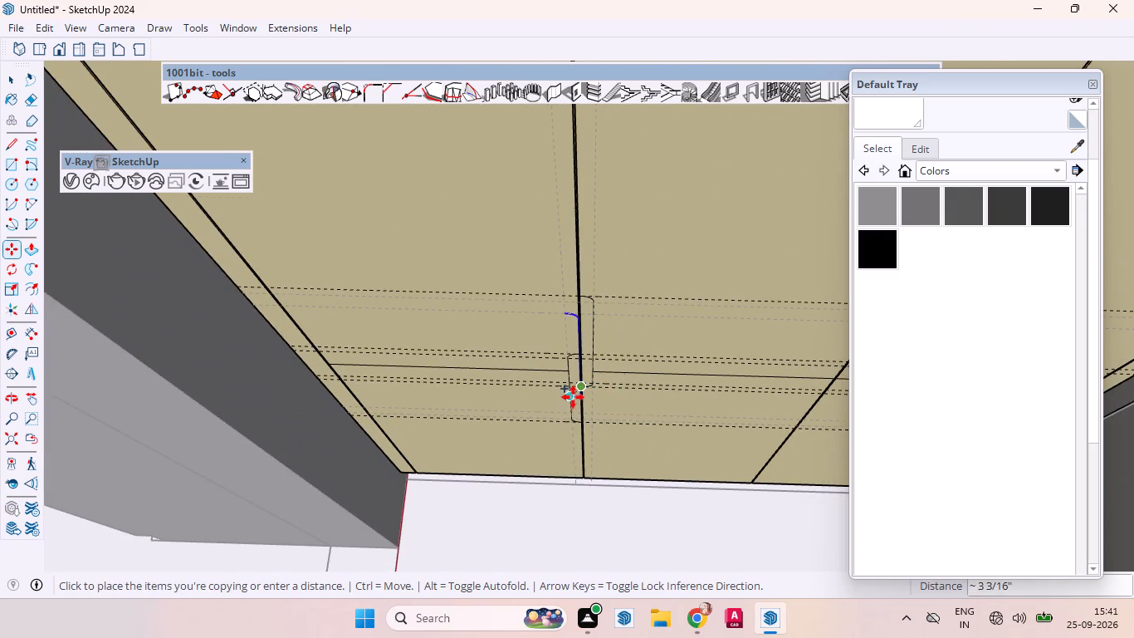
pyautogui.scroll(-4, 573, 397)
pyautogui.scroll(1, 760, 396)
pyautogui.scroll(-1, 760, 396)
pyautogui.scroll(2, 760, 396)
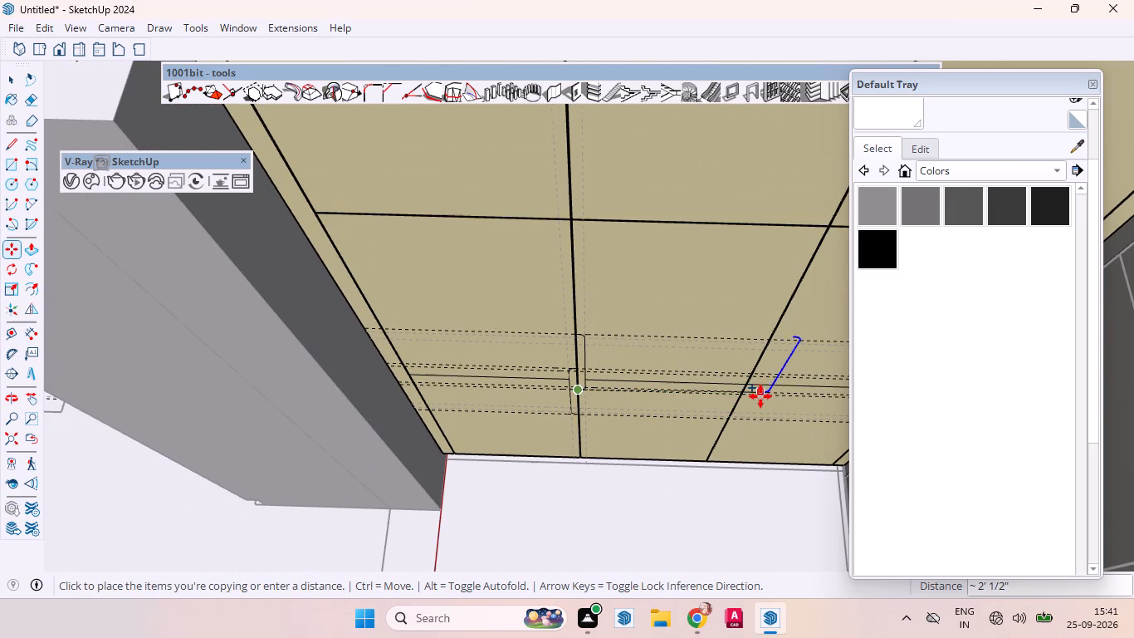
pyautogui.scroll(8, 760, 396)
pyautogui.scroll(-2, 755, 399)
pyautogui.scroll(3, 755, 399)
pyautogui.scroll(-1, 755, 399)
pyautogui.scroll(11, 755, 399)
pyautogui.scroll(-4, 745, 392)
pyautogui.scroll(3, 745, 392)
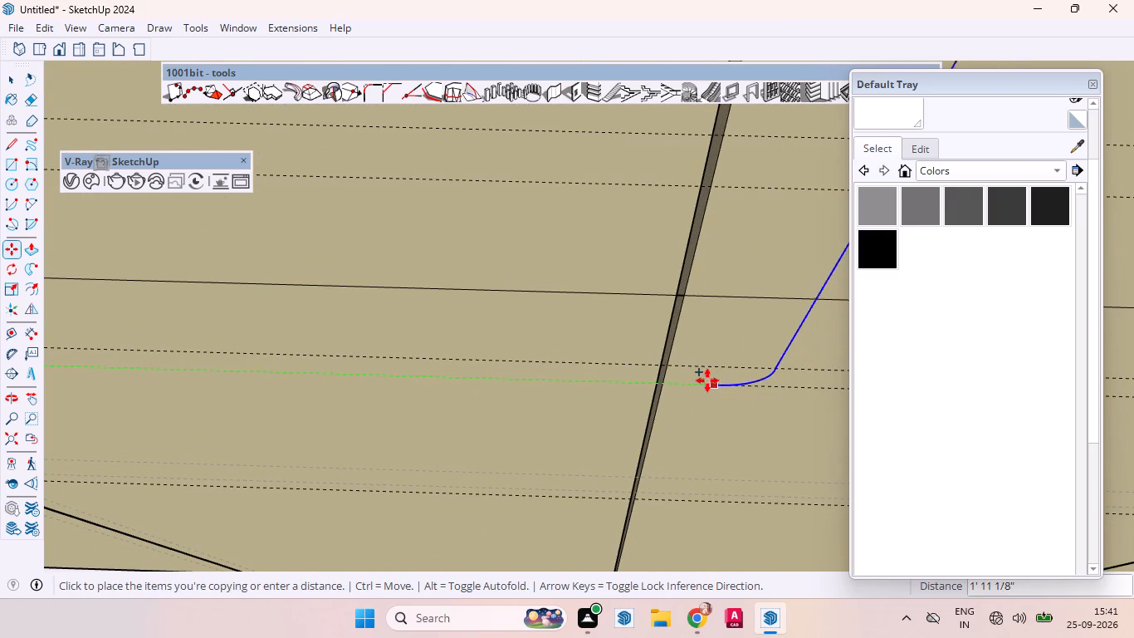
pyautogui.click(666, 382)
pyautogui.press('space')
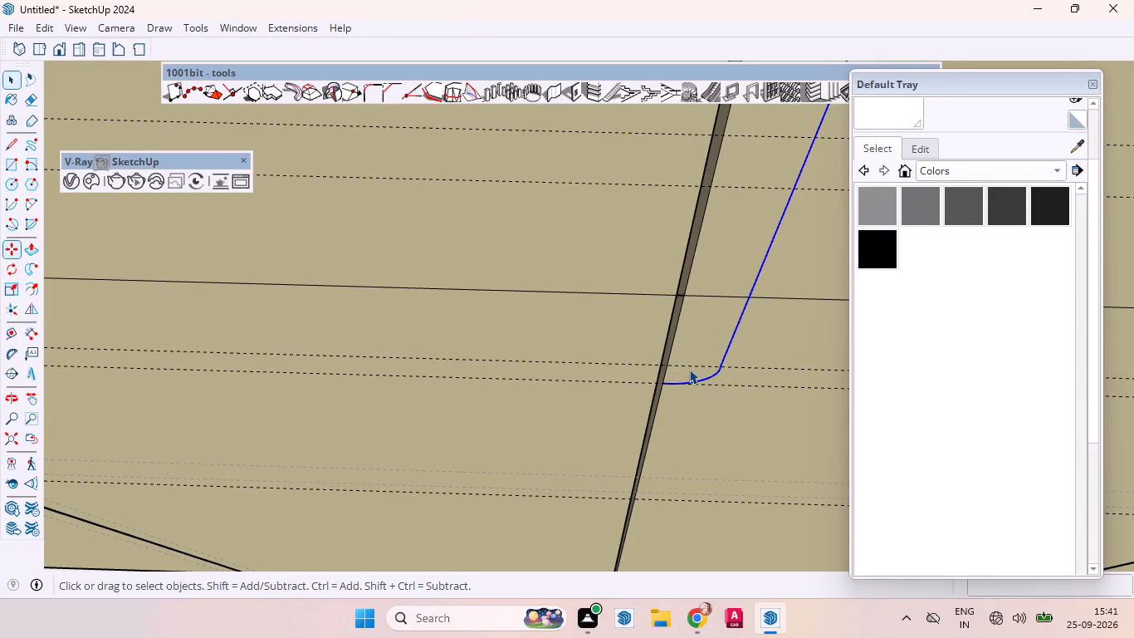
# Delete the horizontal line segment crossing the copied handle profile beside the second door gap.
pyautogui.click(697, 346)
pyautogui.scroll(-2, 690, 390)
pyautogui.scroll(1, 691, 391)
pyautogui.scroll(-13, 691, 391)
pyautogui.scroll(5, 697, 375)
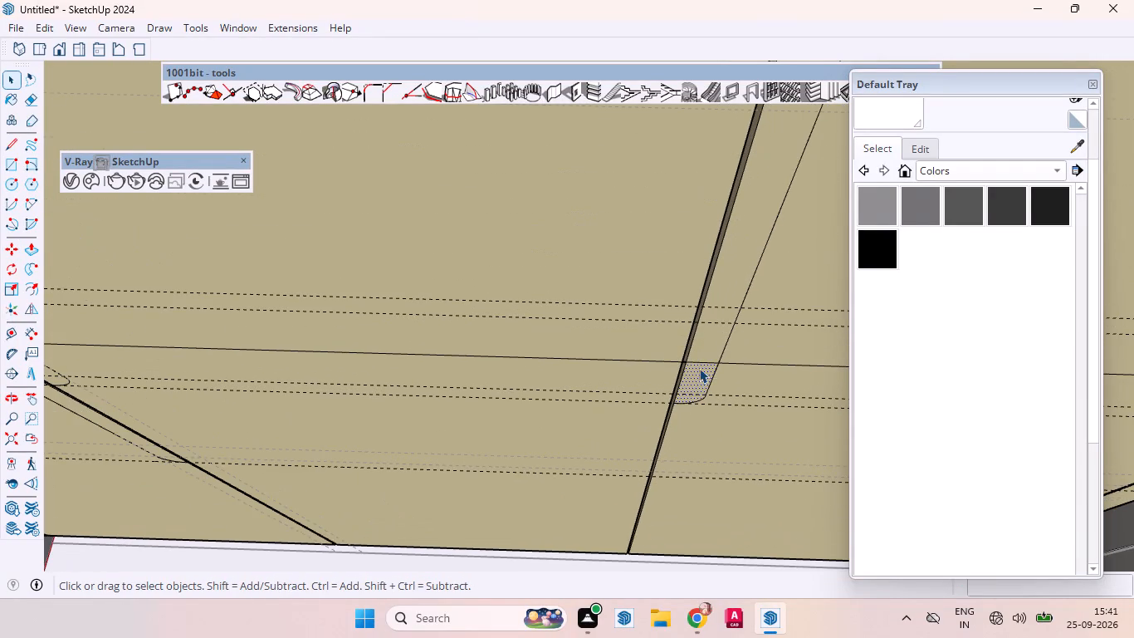
pyautogui.click(701, 362)
pyautogui.press('Delete')
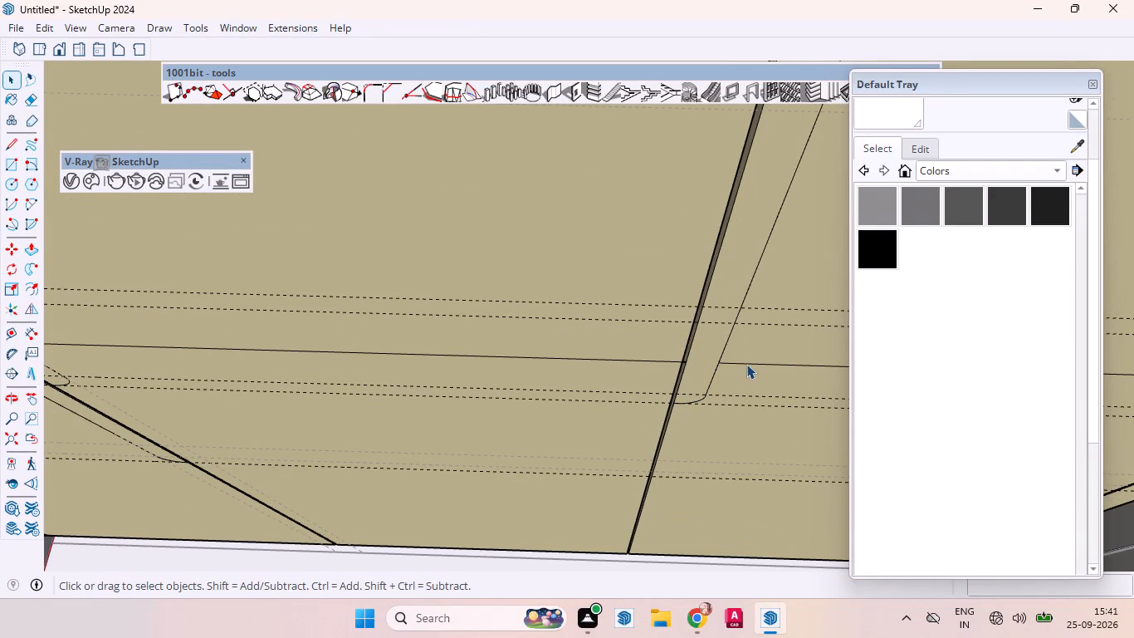
# Delete the three remaining segments of the solid horizontal line running across the wardrobe doors beside the handle profiles.
pyautogui.click(748, 363)
pyautogui.press('Delete')
pyautogui.click(660, 361)
pyautogui.press('Delete')
pyautogui.scroll(-10, 731, 376)
pyautogui.scroll(2, 750, 380)
pyautogui.scroll(-2, 751, 380)
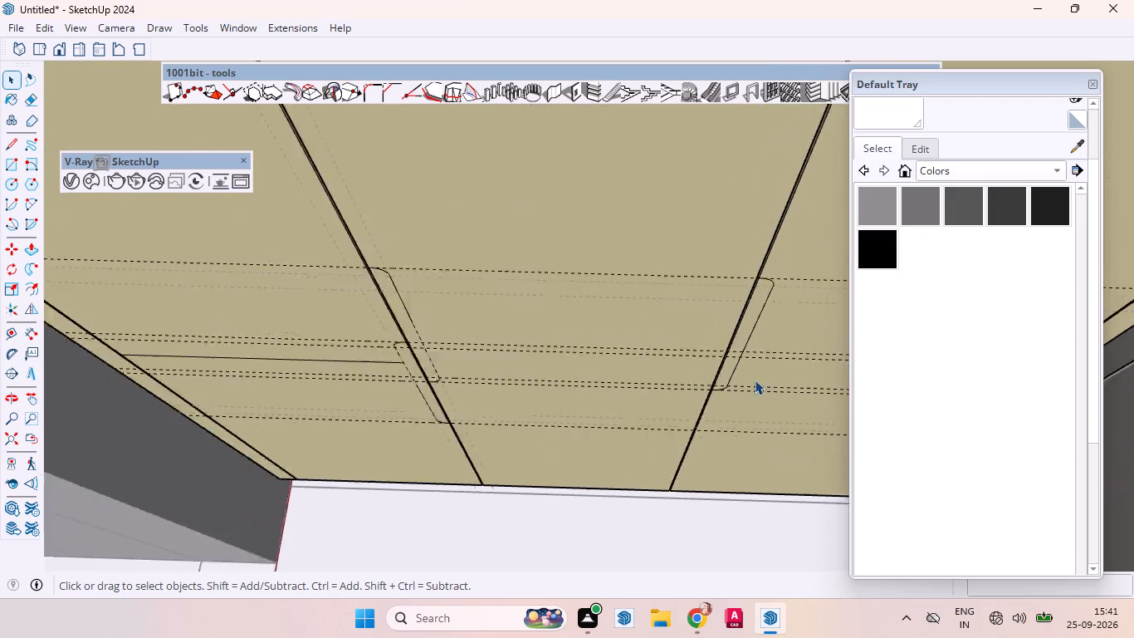
pyautogui.scroll(-6, 755, 380)
pyautogui.scroll(5, 602, 379)
pyautogui.scroll(-1, 566, 377)
pyautogui.scroll(5, 527, 371)
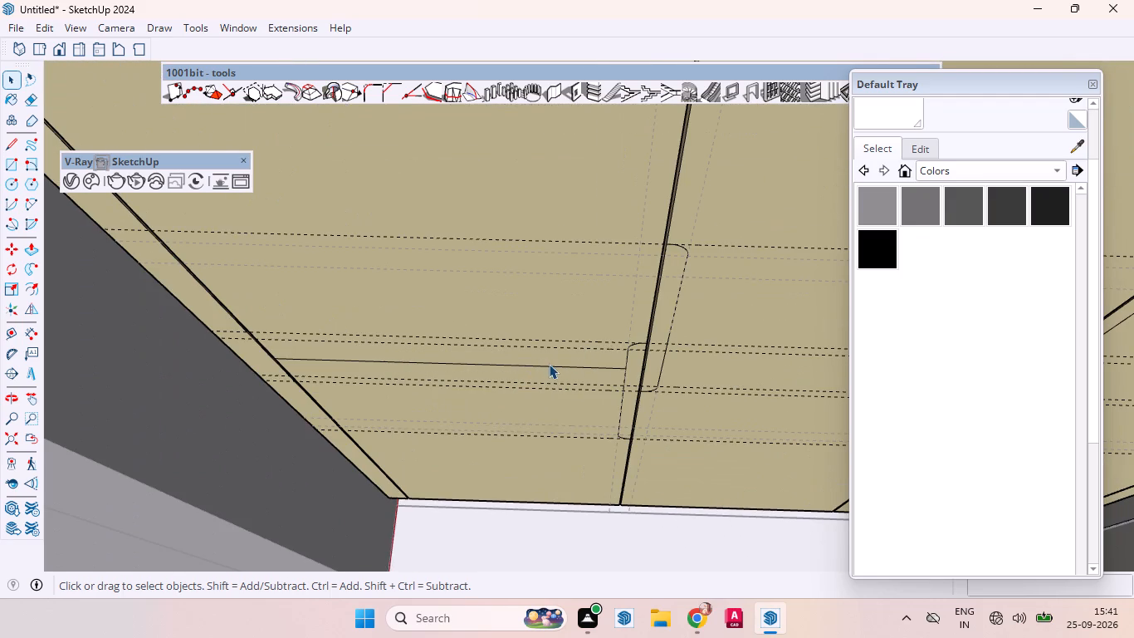
pyautogui.click(550, 367)
pyautogui.press('Delete')
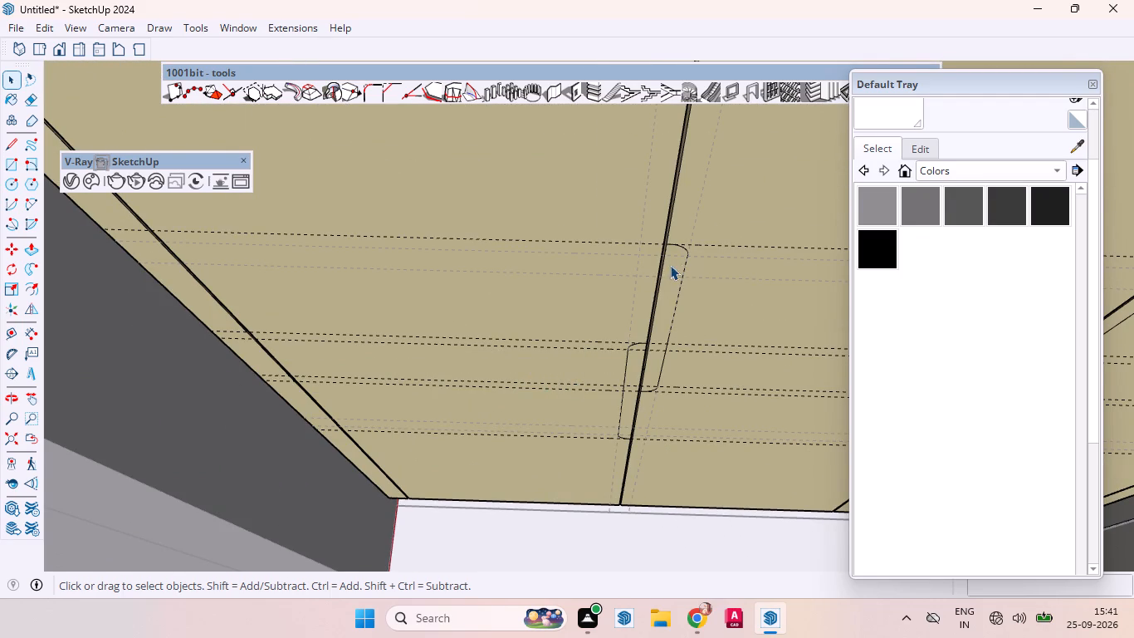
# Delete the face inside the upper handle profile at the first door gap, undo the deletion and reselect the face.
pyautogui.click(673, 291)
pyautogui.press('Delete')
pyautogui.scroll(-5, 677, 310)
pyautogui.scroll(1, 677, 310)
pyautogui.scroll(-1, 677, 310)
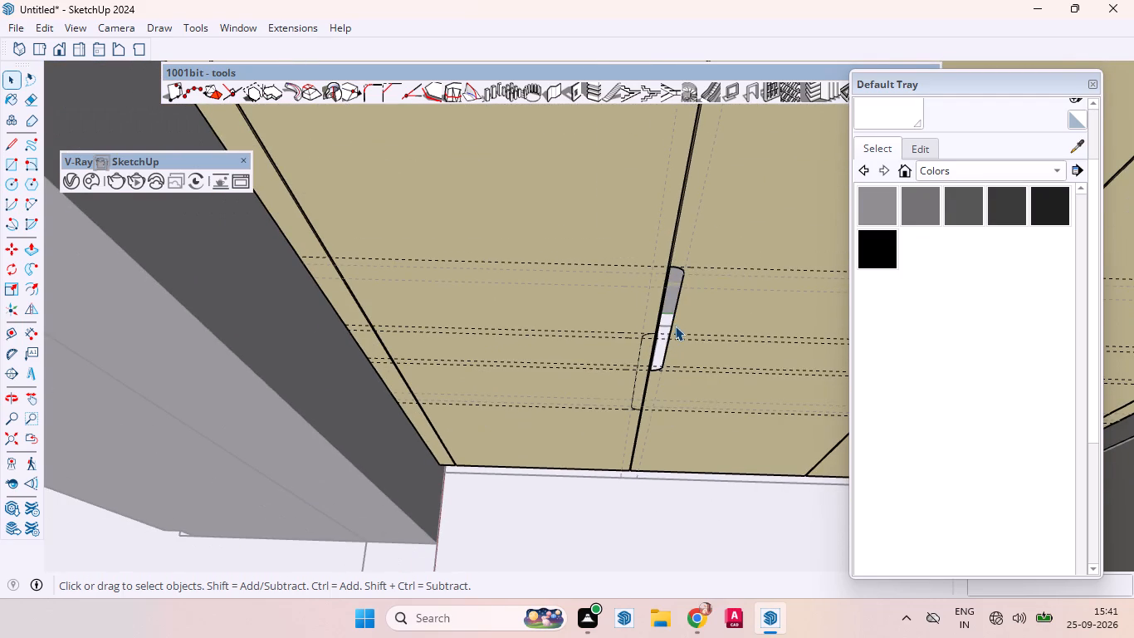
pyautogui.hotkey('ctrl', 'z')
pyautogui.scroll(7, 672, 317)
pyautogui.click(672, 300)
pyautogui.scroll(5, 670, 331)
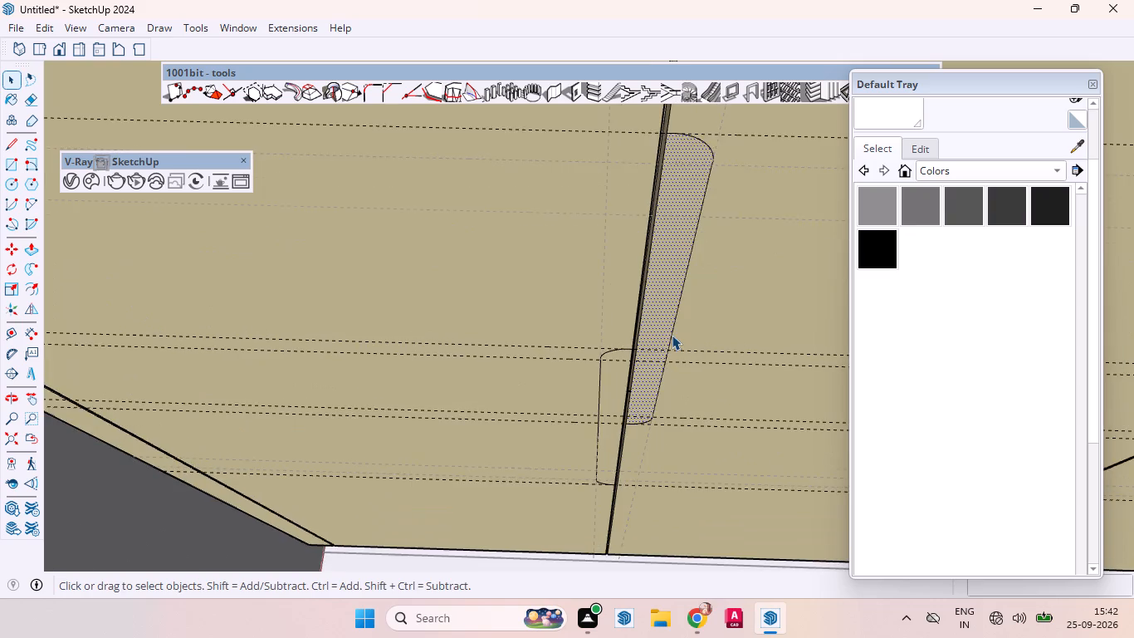
# Delete the horizontal and vertical construction guides inside the open wardrobe group.
pyautogui.moveTo(675, 346); pyautogui.dragTo(736, 310, button='middle')
pyautogui.scroll(1, 675, 346)
pyautogui.scroll(-7, 657, 323)
pyautogui.scroll(2, 621, 307)
pyautogui.scroll(-1, 621, 307)
pyautogui.scroll(4, 621, 307)
pyautogui.scroll(-17, 621, 310)
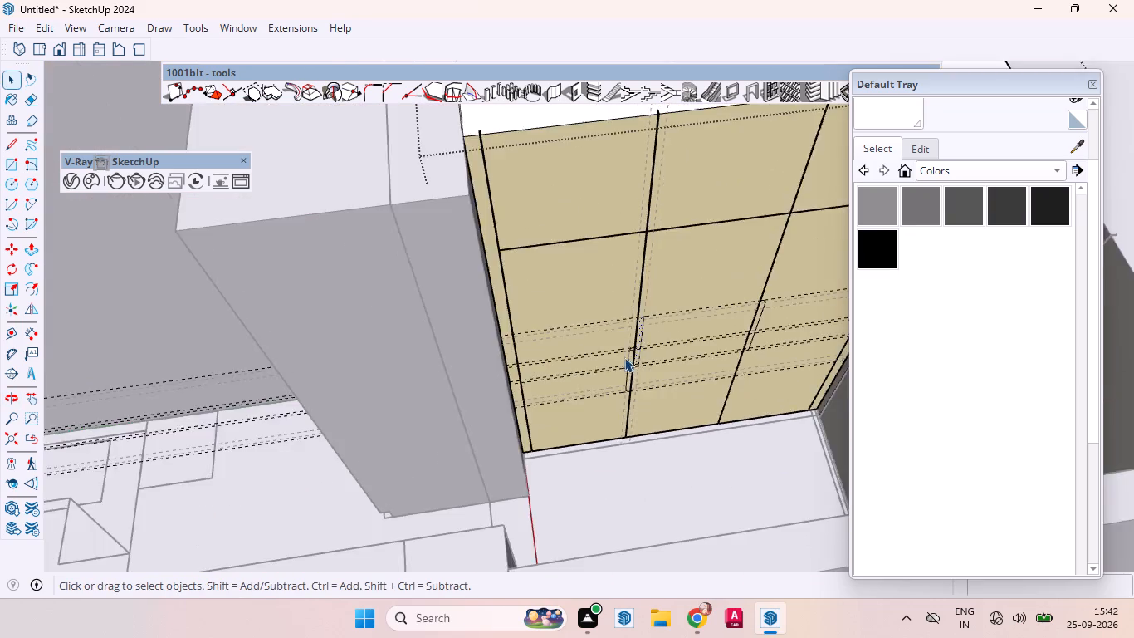
pyautogui.scroll(-13, 624, 357)
pyautogui.scroll(1, 578, 346)
pyautogui.scroll(-7, 575, 346)
pyautogui.scroll(2, 494, 333)
pyautogui.scroll(-7, 492, 333)
pyautogui.moveTo(726, 382); pyautogui.dragTo(680, 315)
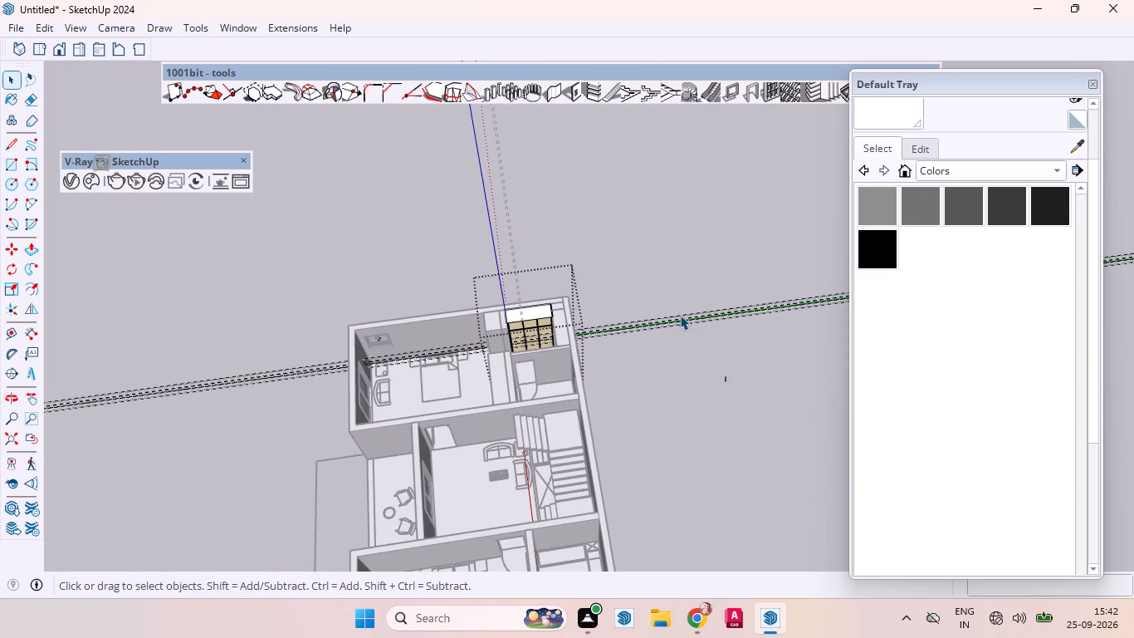
pyautogui.moveTo(680, 315); pyautogui.dragTo(630, 194)
pyautogui.press('Delete')
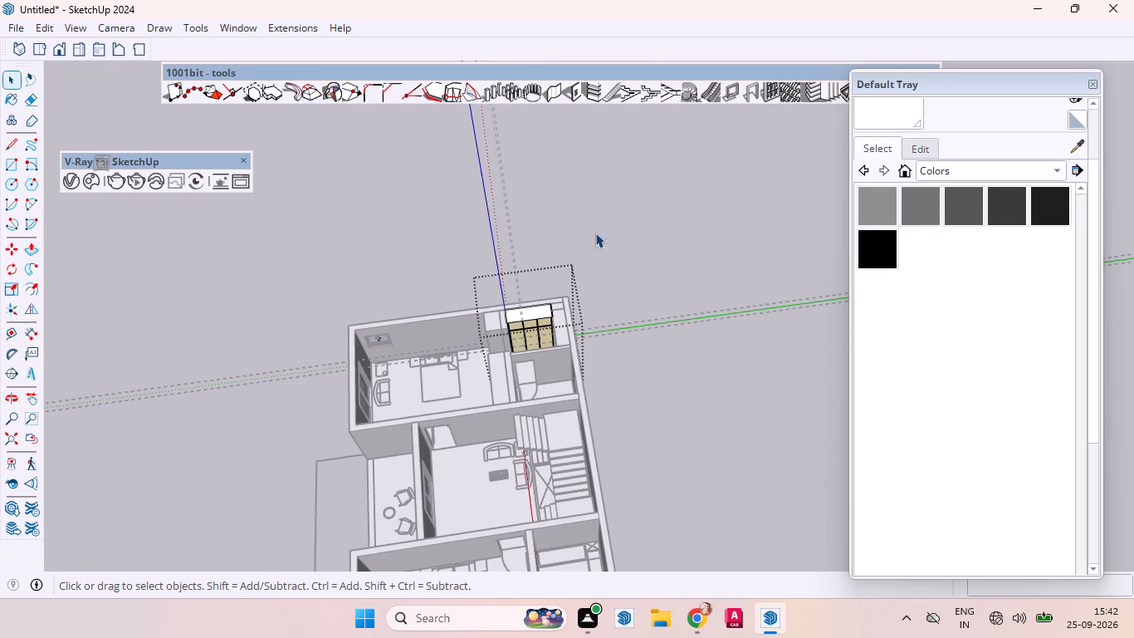
pyautogui.moveTo(609, 233); pyautogui.dragTo(416, 130)
pyautogui.press('Delete')
# Close the wardrobe group and delete the remaining horizontal and vertical guides crossing the model.
pyautogui.click(692, 418)
pyautogui.moveTo(696, 398); pyautogui.dragTo(677, 349)
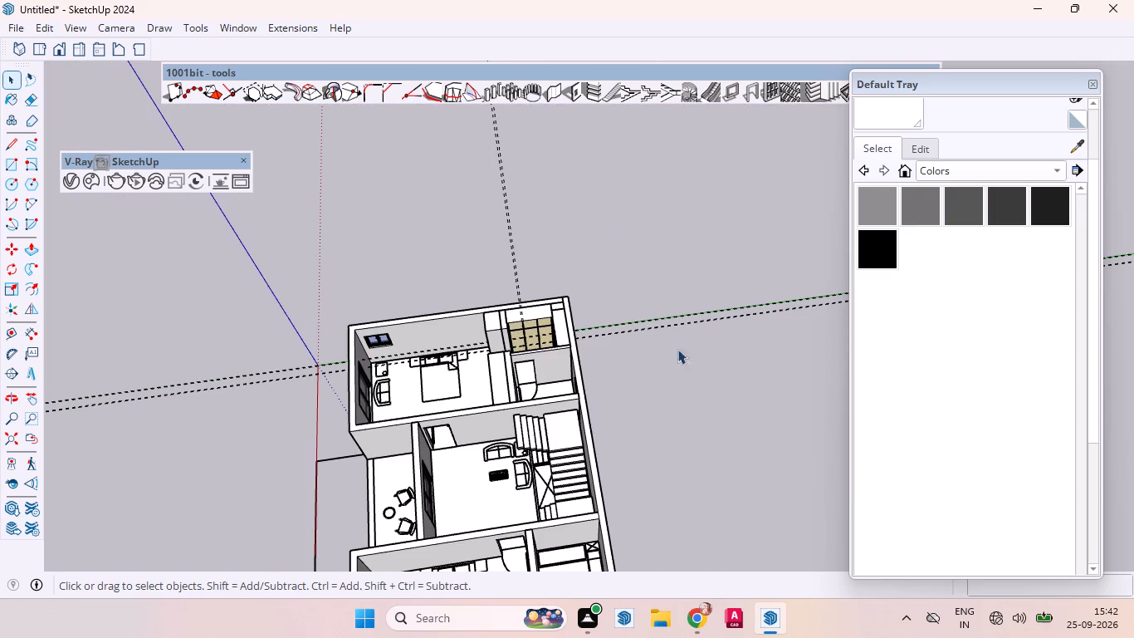
pyautogui.moveTo(677, 349); pyautogui.dragTo(633, 183)
pyautogui.press('Delete')
pyautogui.moveTo(625, 209); pyautogui.dragTo(386, 114)
pyautogui.press('Delete')
pyautogui.click(637, 380)
# Examine the rounded handle profiles beside both wardrobe door gaps, and bring the whole model back into view.
pyautogui.scroll(5, 566, 328)
pyautogui.scroll(-1, 566, 327)
pyautogui.scroll(5, 566, 327)
pyautogui.scroll(-1, 478, 335)
pyautogui.scroll(20, 478, 335)
pyautogui.moveTo(555, 390); pyautogui.dragTo(496, 355, button='middle')
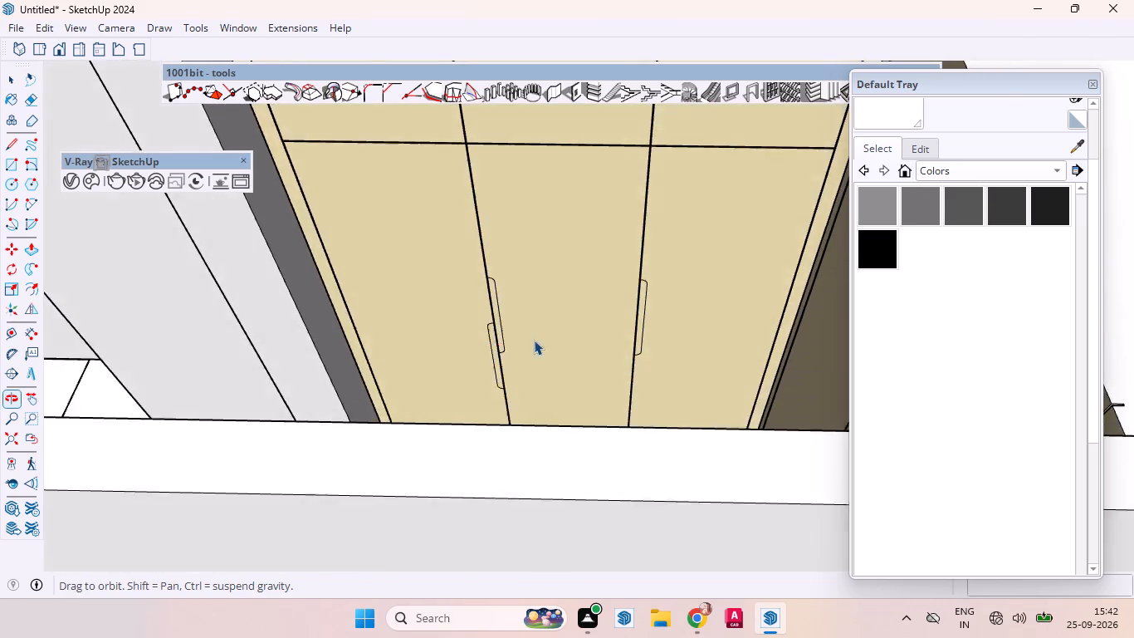
pyautogui.scroll(6, 556, 340)
pyautogui.moveTo(529, 346); pyautogui.dragTo(562, 327, button='middle')
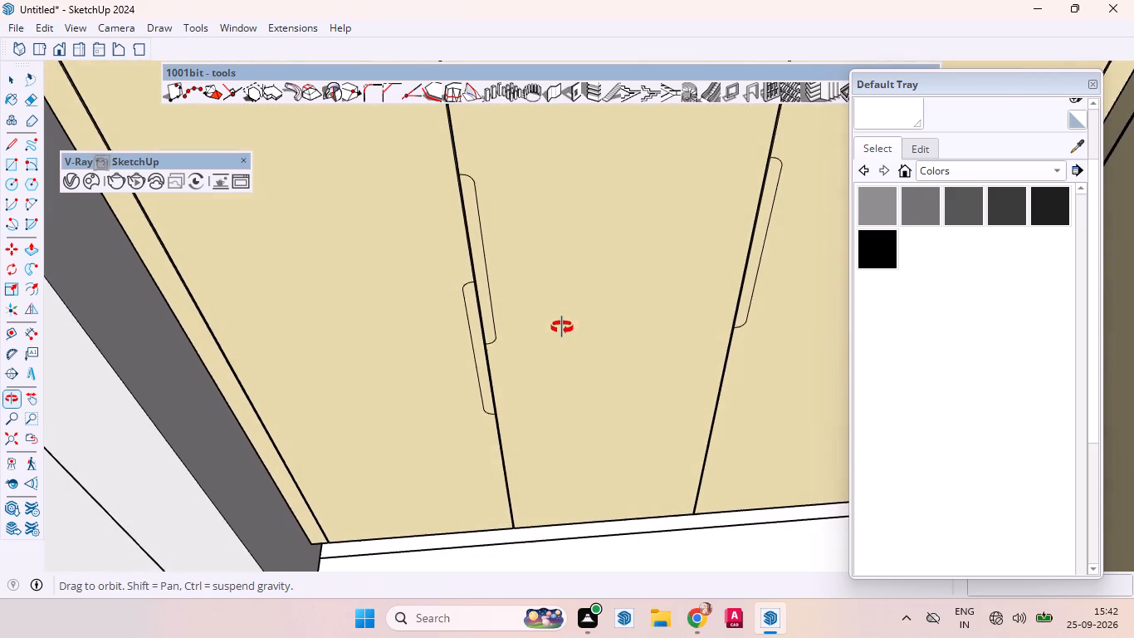
pyautogui.moveTo(562, 327); pyautogui.dragTo(560, 328, button='middle')
pyautogui.scroll(-3, 622, 375)
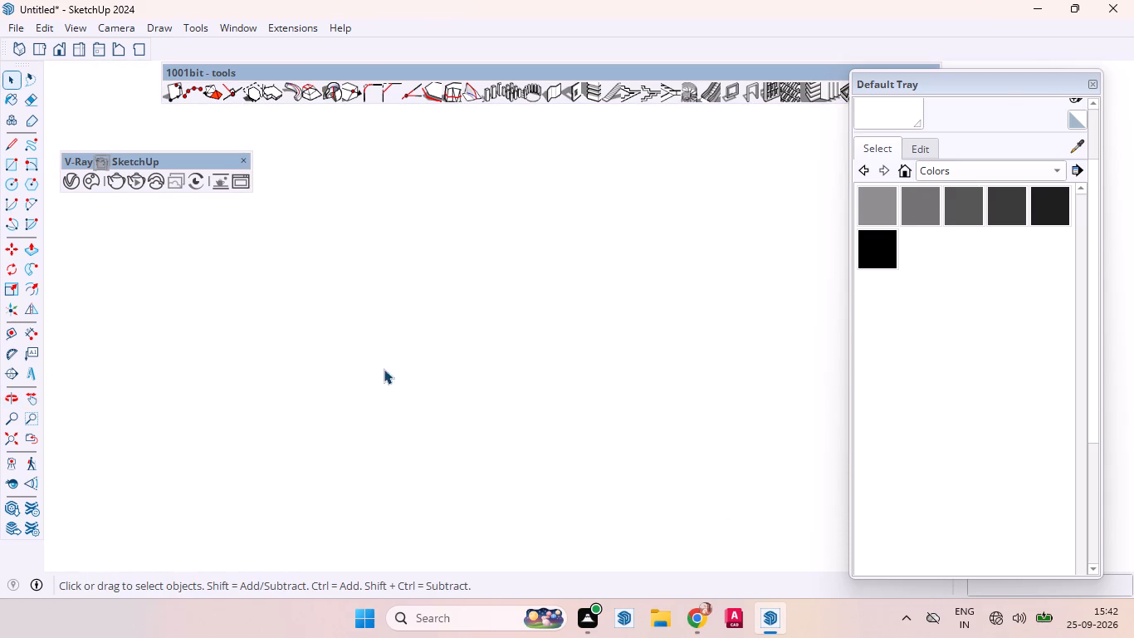
pyautogui.click(12, 442)
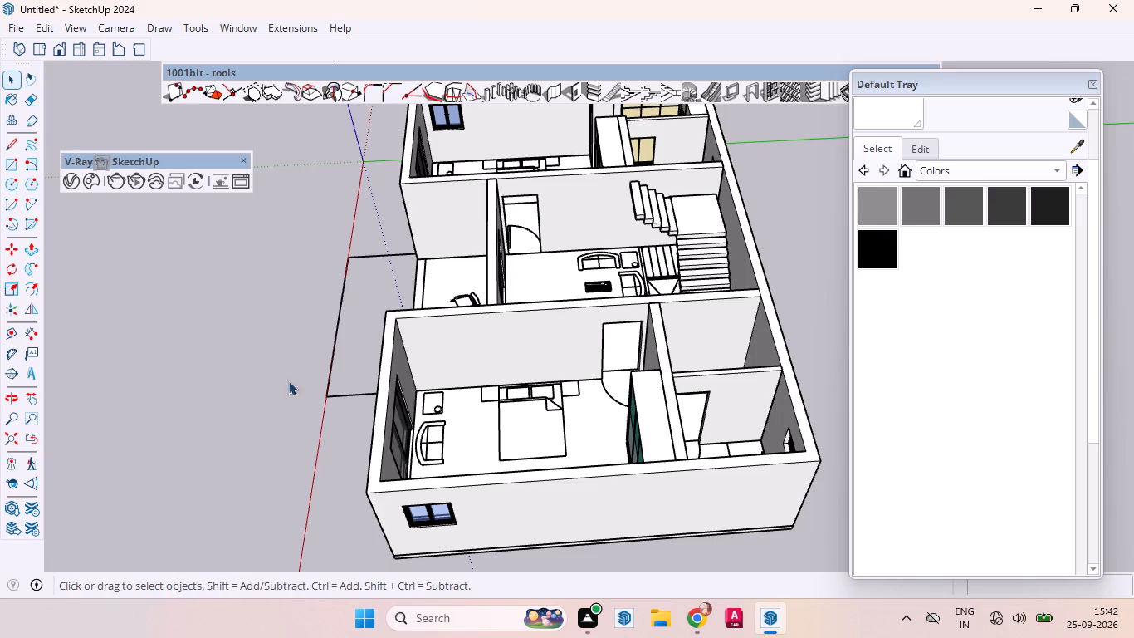
# Place vertical guides 1" to either side of the wardrobe's vertical door gap, where it crosses the horizontal gap.
pyautogui.scroll(-7, 441, 464)
pyautogui.scroll(14, 565, 238)
pyautogui.scroll(-2, 583, 174)
pyautogui.scroll(3, 583, 174)
pyautogui.scroll(-1, 570, 224)
pyautogui.scroll(2, 569, 265)
pyautogui.scroll(-1, 569, 268)
pyautogui.scroll(5, 569, 268)
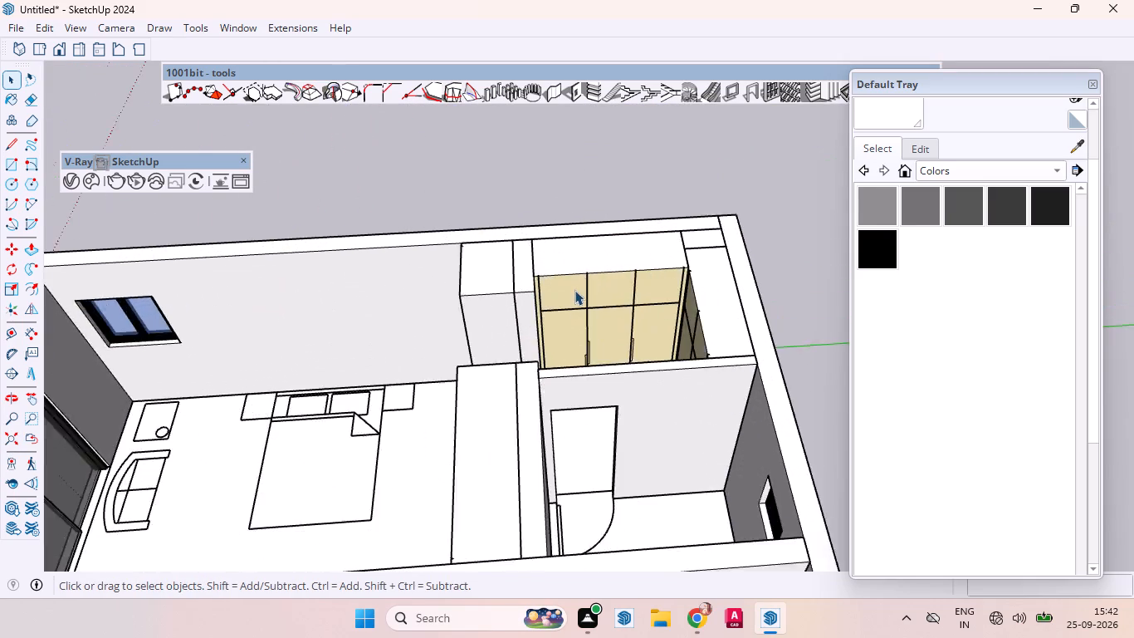
pyautogui.scroll(-1, 574, 290)
pyautogui.scroll(2, 574, 290)
pyautogui.scroll(-1, 584, 291)
pyautogui.scroll(11, 584, 291)
pyautogui.scroll(-2, 588, 302)
pyautogui.scroll(6, 588, 302)
pyautogui.scroll(-2, 594, 343)
pyautogui.scroll(1, 594, 343)
pyautogui.scroll(-3, 594, 343)
pyautogui.scroll(9, 594, 343)
pyautogui.scroll(-1, 603, 352)
pyautogui.scroll(6, 603, 352)
pyautogui.scroll(-1, 603, 352)
pyautogui.scroll(6, 603, 349)
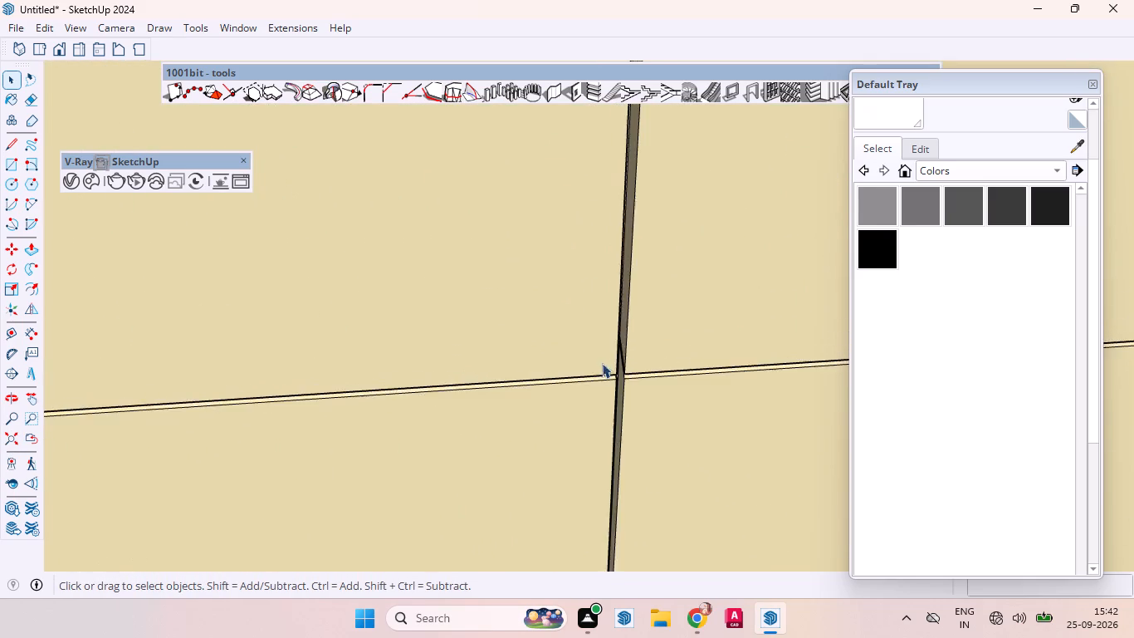
pyautogui.scroll(3, 602, 363)
pyautogui.scroll(-1, 605, 387)
pyautogui.scroll(4, 605, 387)
pyautogui.moveTo(598, 386); pyautogui.dragTo(569, 333, button='middle')
pyautogui.press('t')
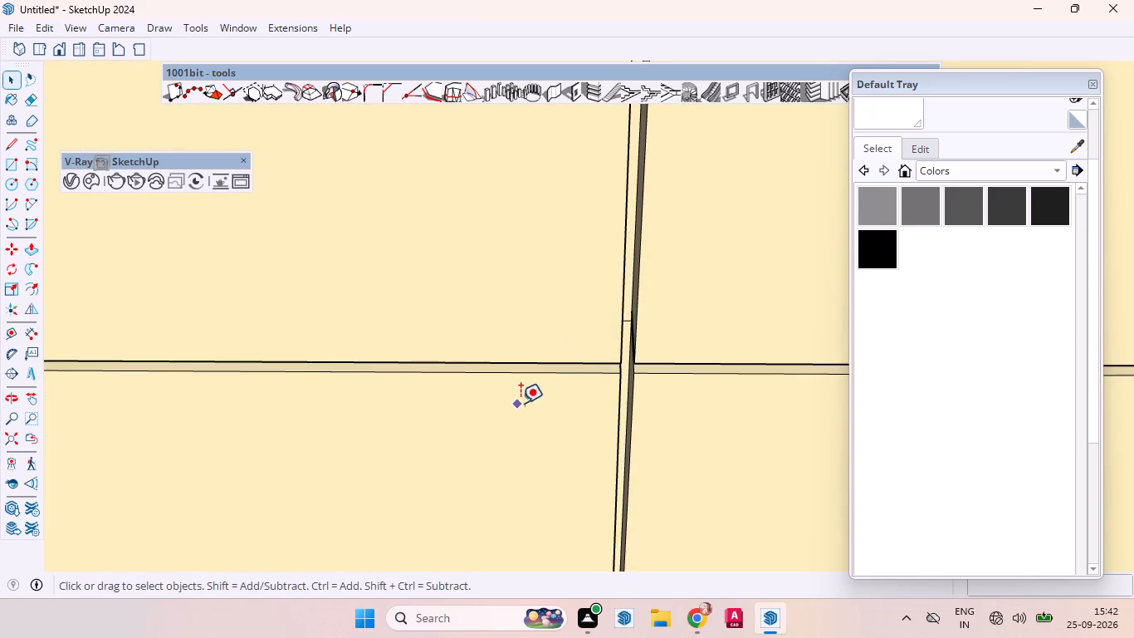
pyautogui.click(618, 316)
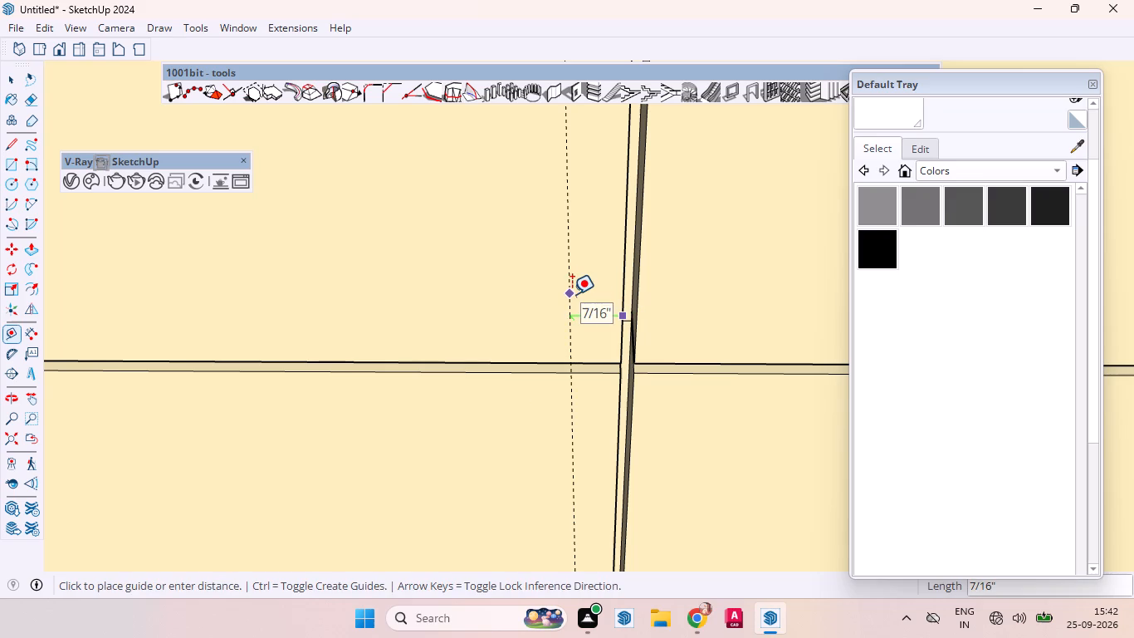
pyautogui.press('1')
pyautogui.press('Return')
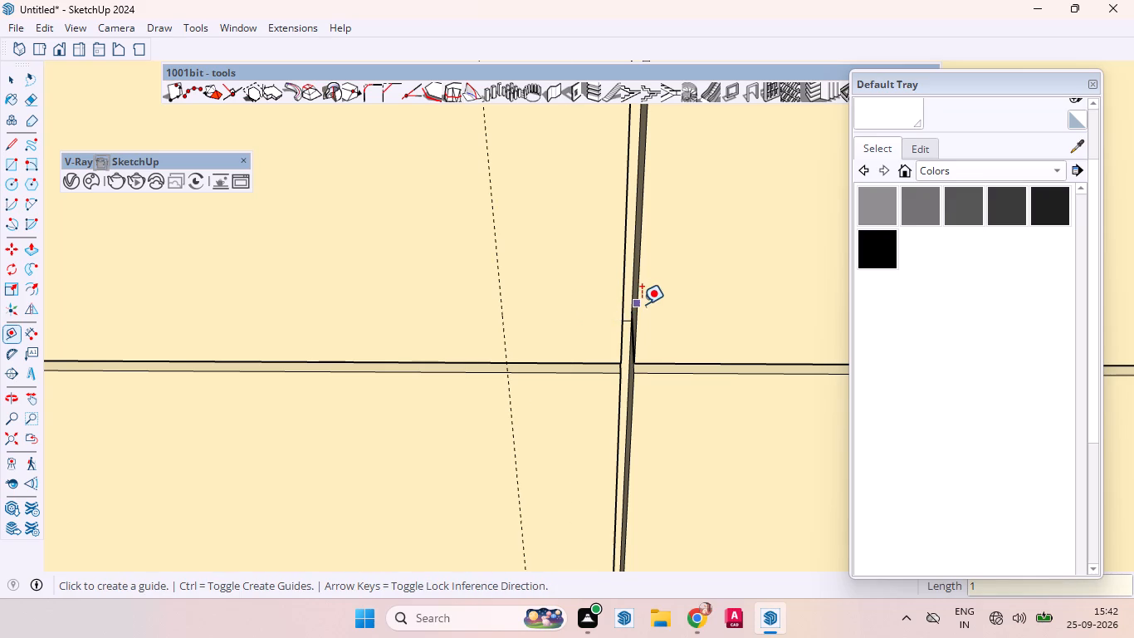
pyautogui.click(642, 304)
pyautogui.press('1')
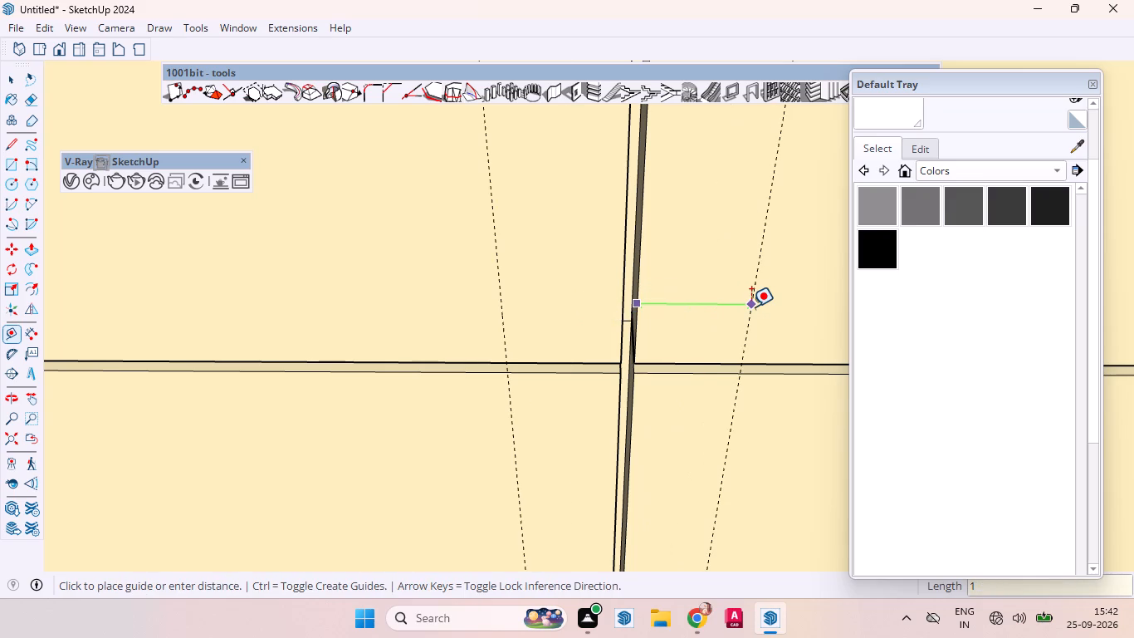
pyautogui.press('Return')
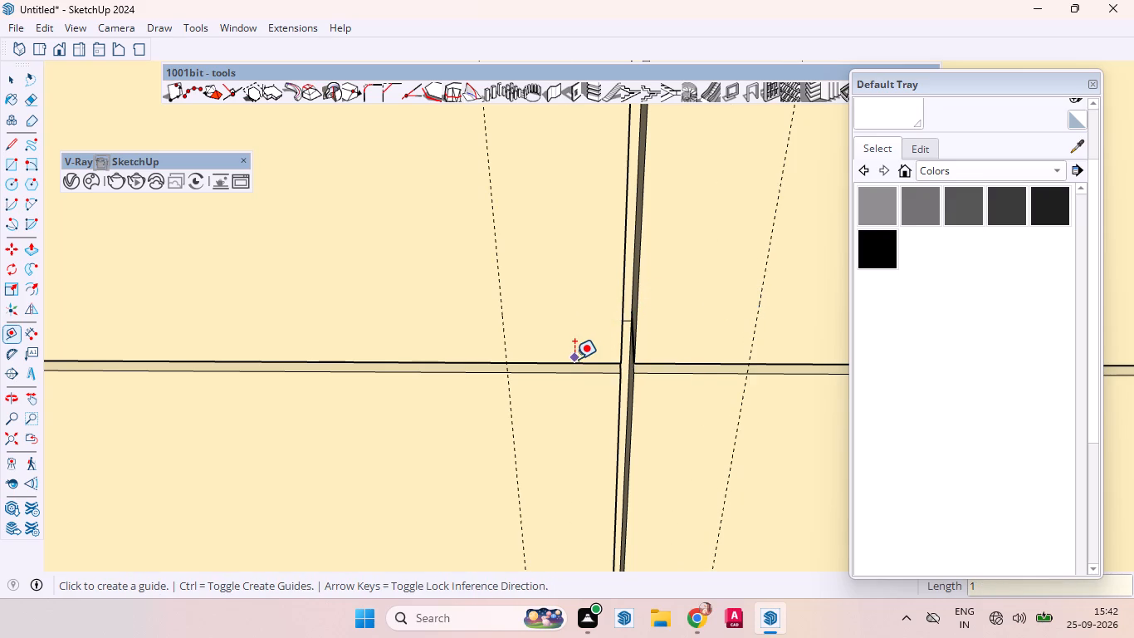
# Place a horizontal guide 1.5" above the horizontal gap between the upper and lower wardrobe doors.
pyautogui.click(574, 359)
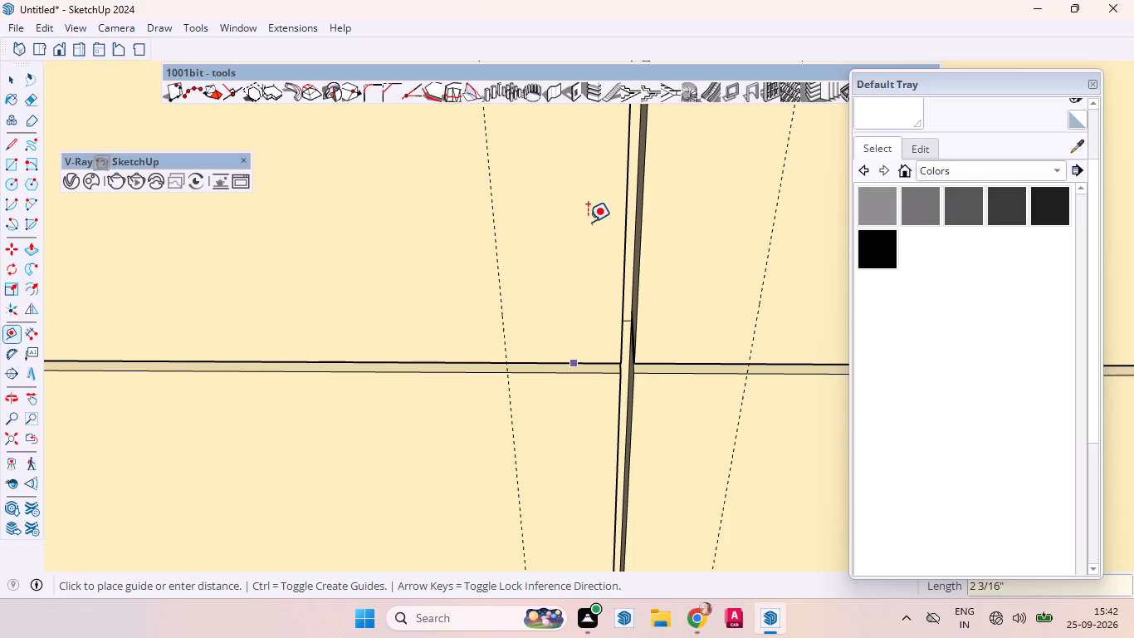
pyautogui.write('1.')
pyautogui.press('5')
pyautogui.press('Return')
pyautogui.press('space')
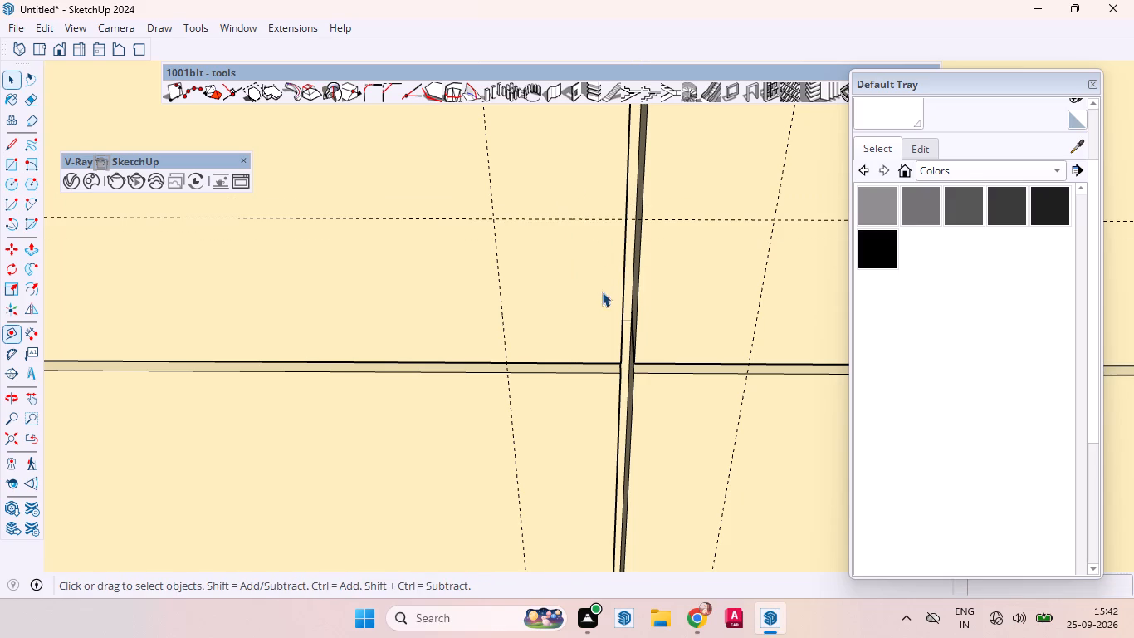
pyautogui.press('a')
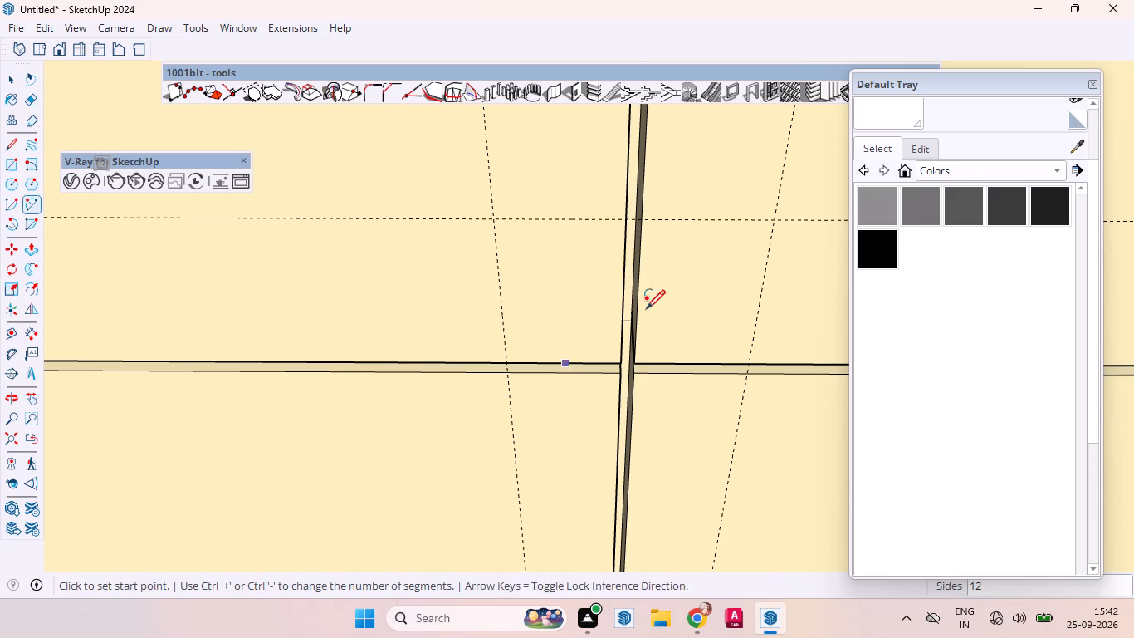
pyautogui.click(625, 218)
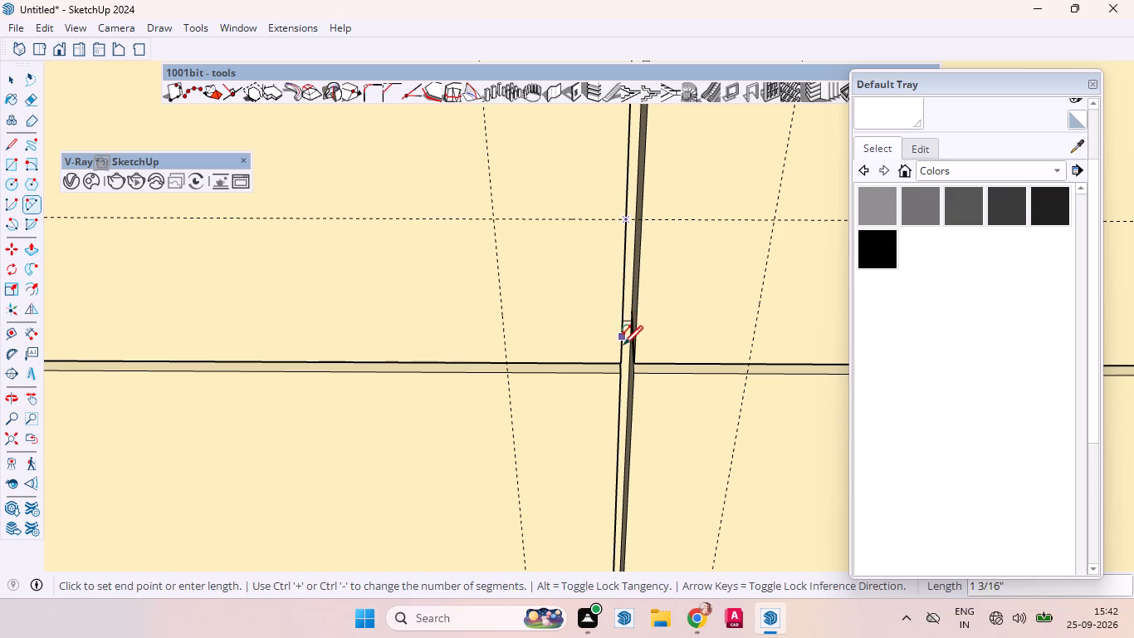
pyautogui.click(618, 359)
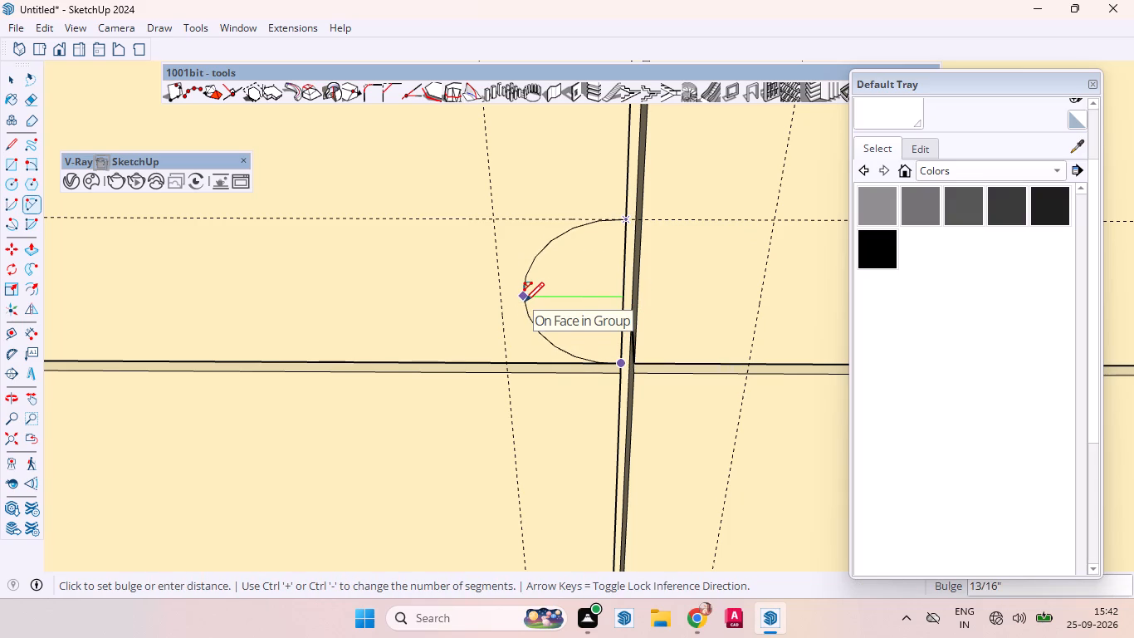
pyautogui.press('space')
# Draw a 100-sided arc left of the vertical gap, from the horizontal guide to the upper door's bottom corner, bulging about 11/16".
pyautogui.write('a100')
pyautogui.press('Return')
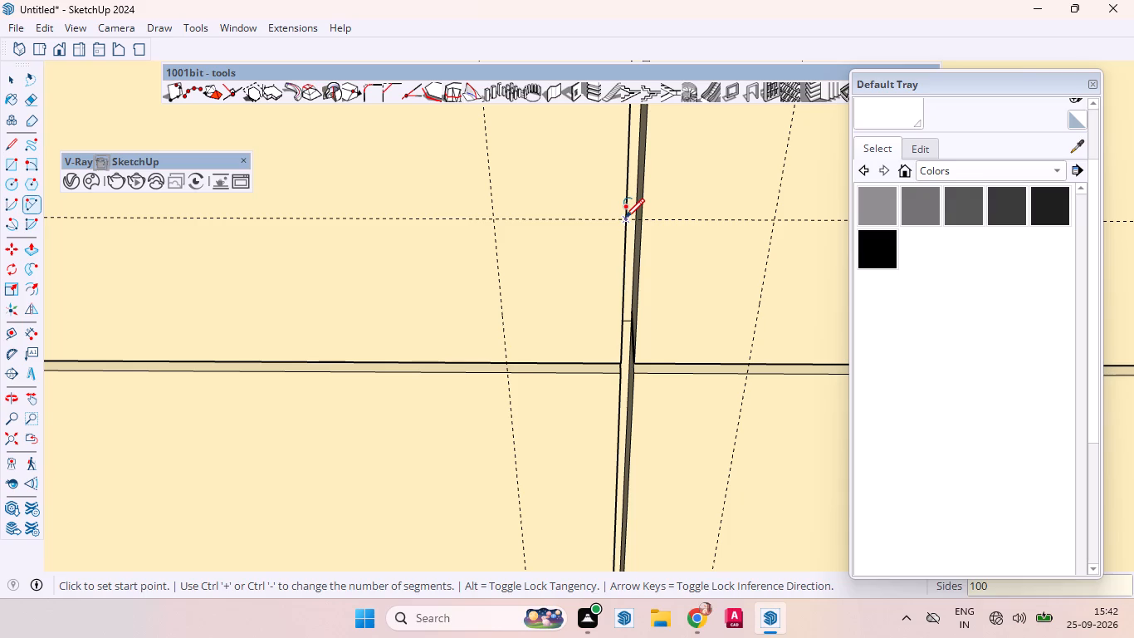
pyautogui.click(625, 218)
pyautogui.click(618, 358)
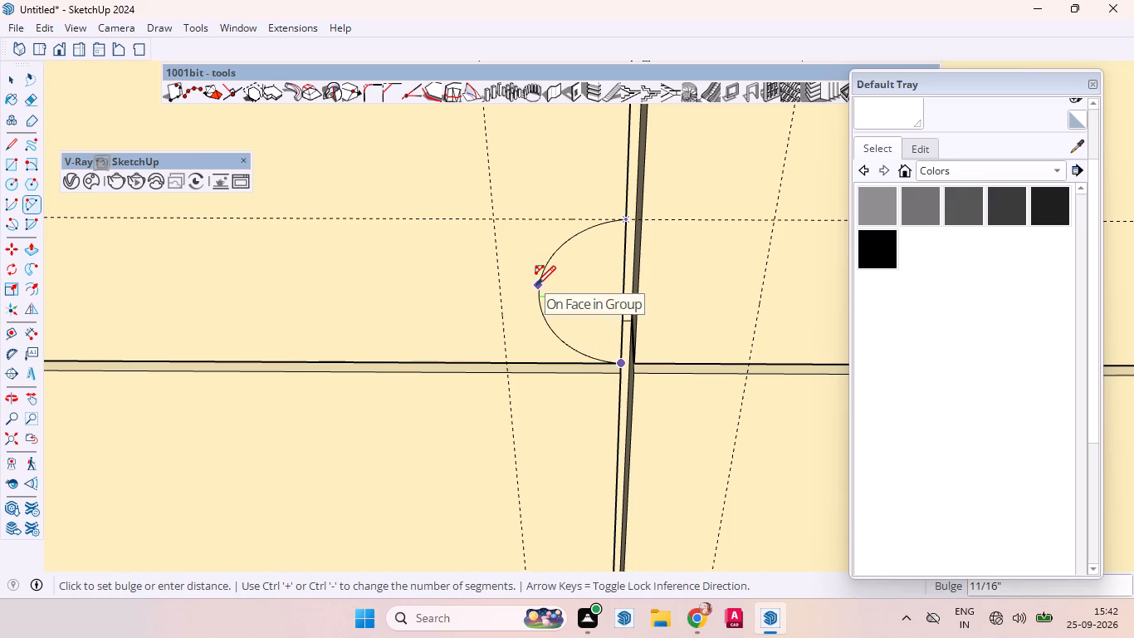
pyautogui.click(536, 285)
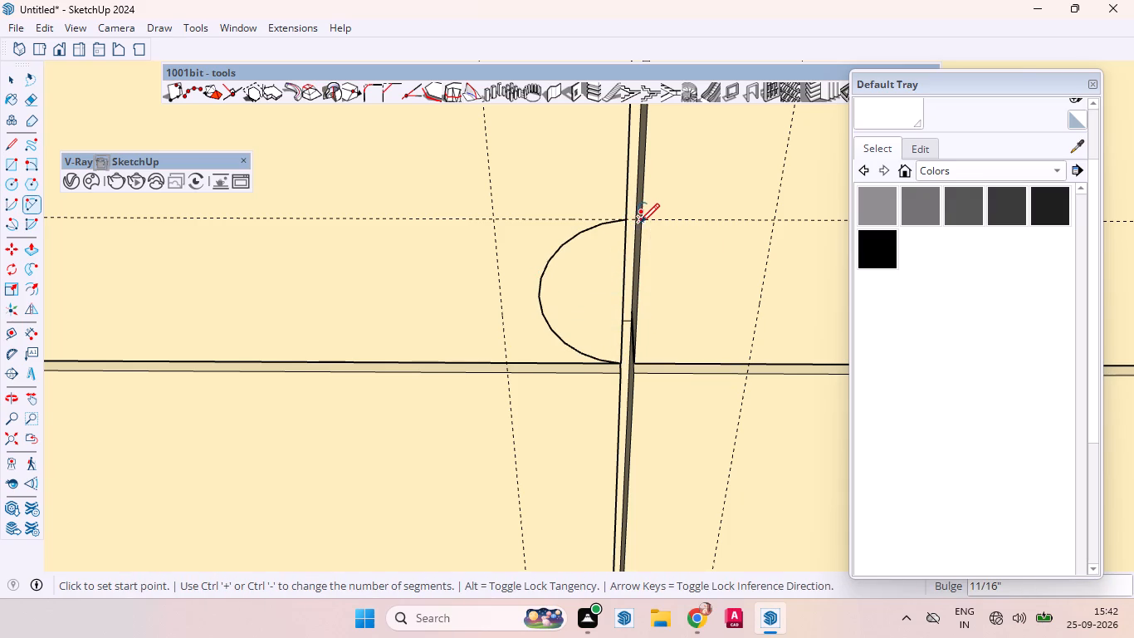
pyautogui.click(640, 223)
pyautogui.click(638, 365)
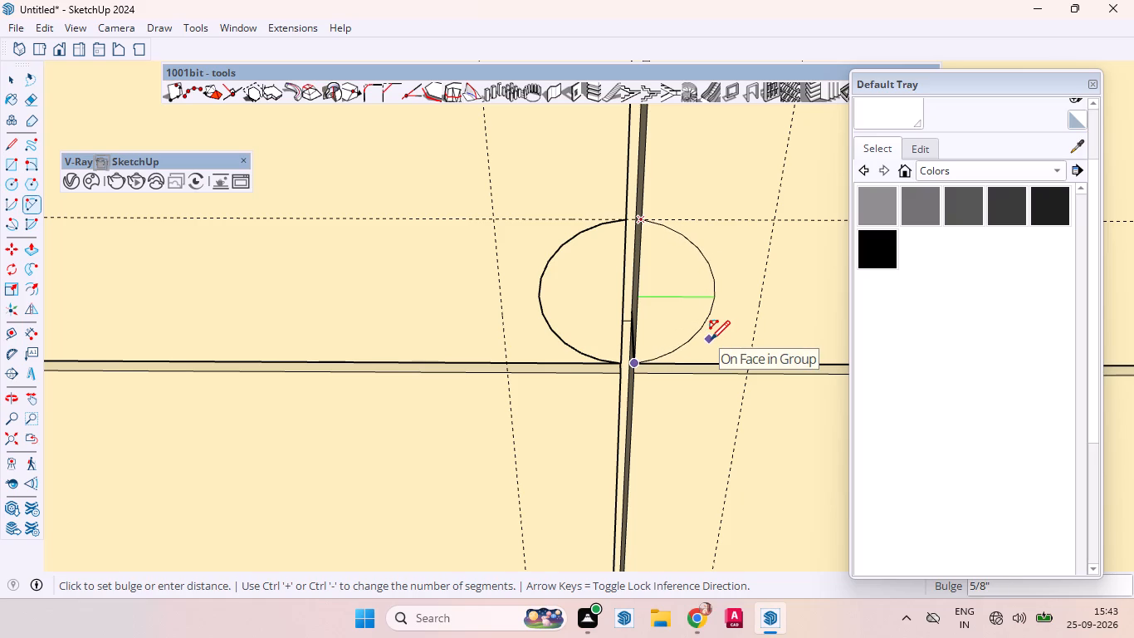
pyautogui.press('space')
# Draw a matching 100-sided arc right of the vertical gap, from the guide to the door's bottom corner, bulging about 11/16".
pyautogui.write('a1')
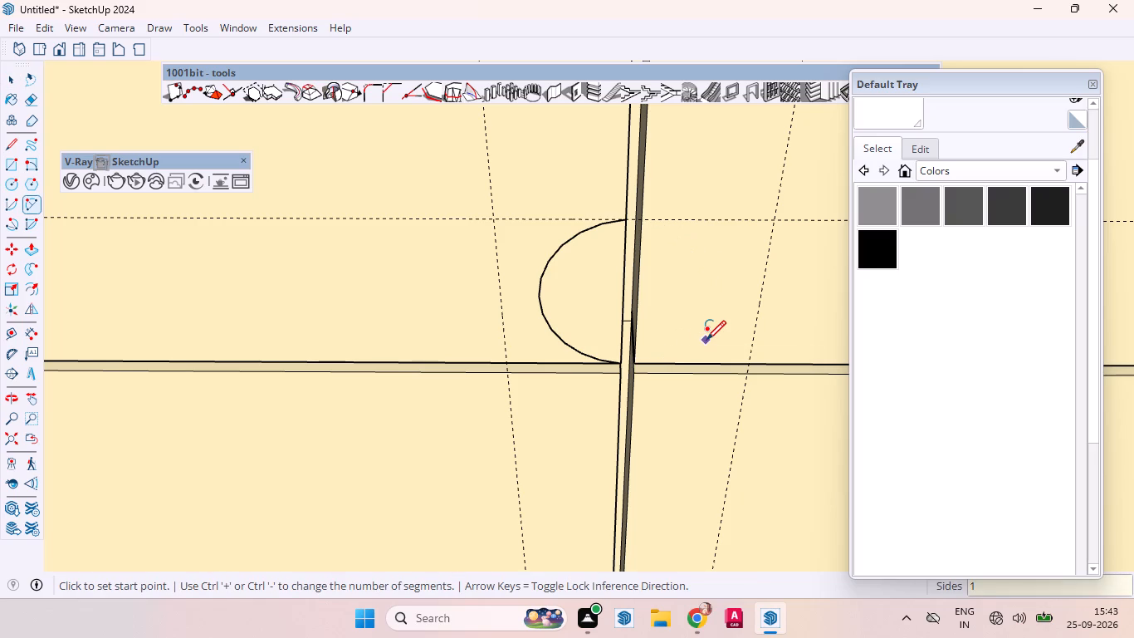
pyautogui.press('0')
pyautogui.press('0')
pyautogui.press('Return')
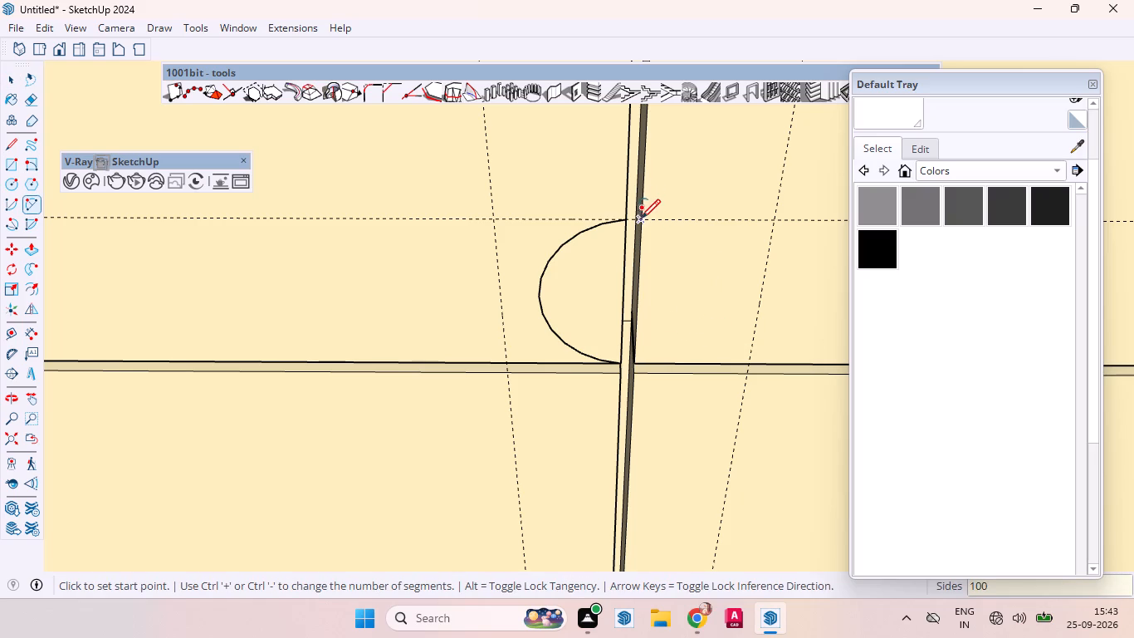
pyautogui.click(642, 218)
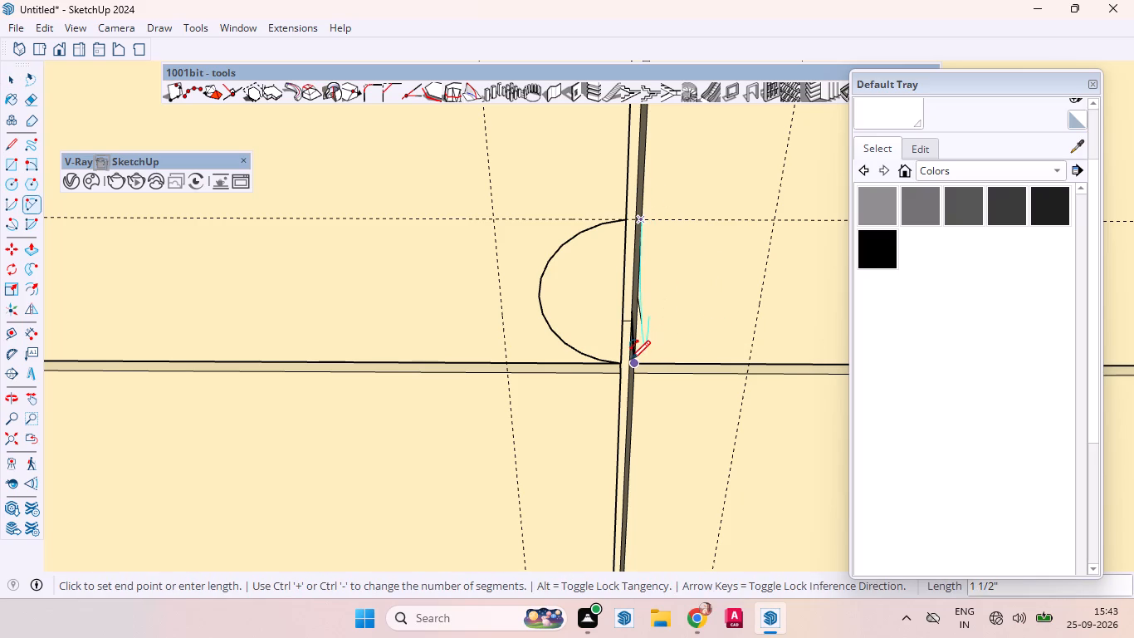
pyautogui.click(631, 361)
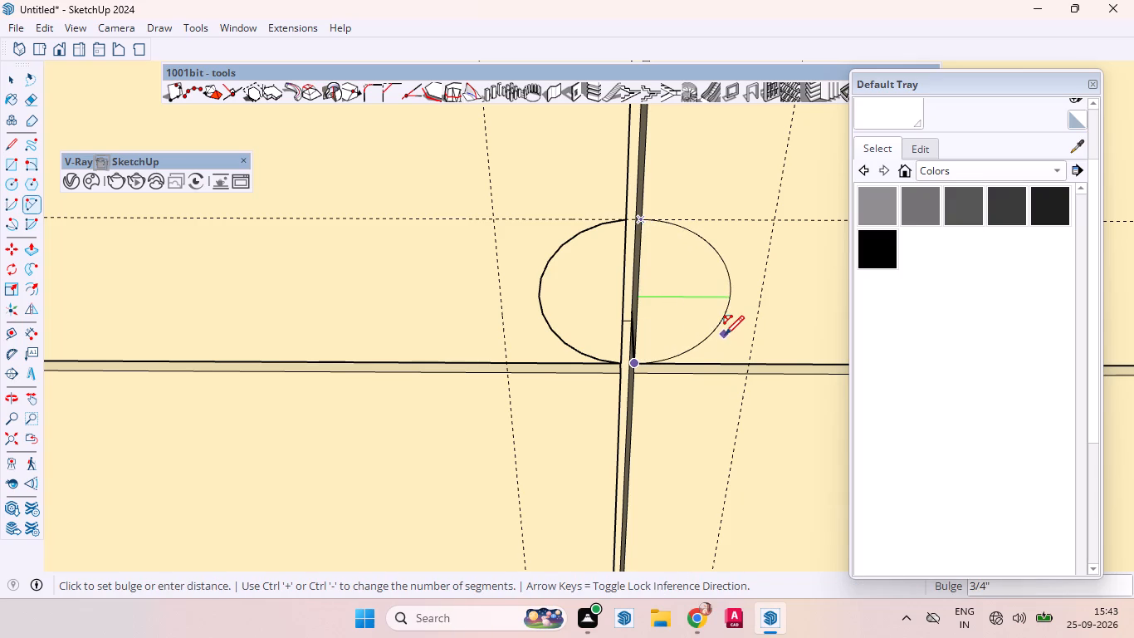
pyautogui.click(718, 330)
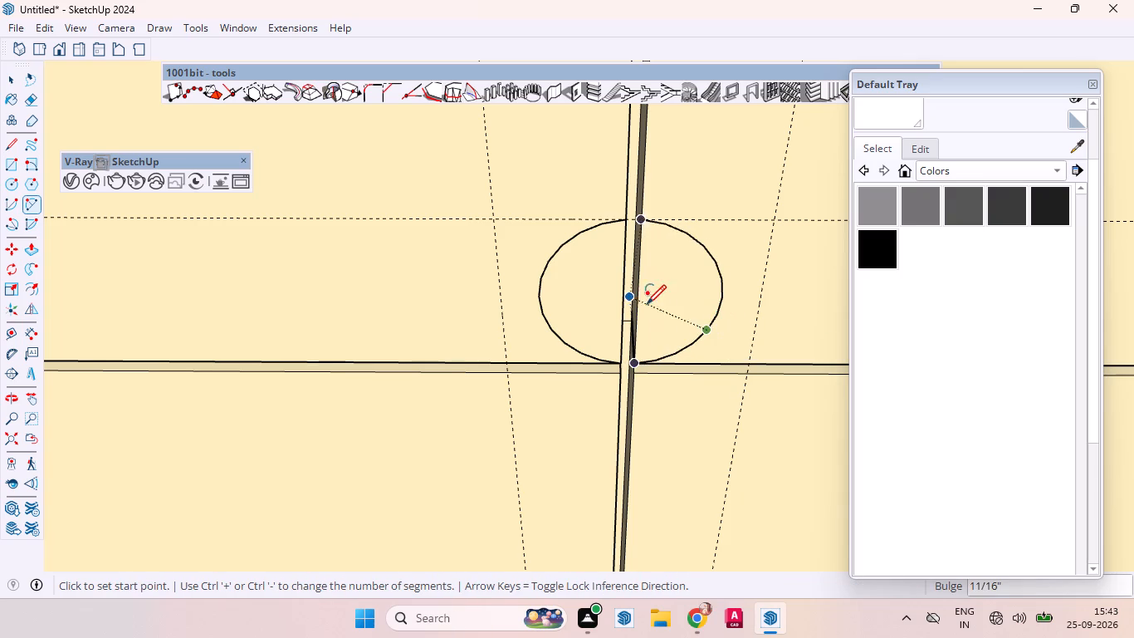
# Open the wardrobe door group for editing and redraw the arc right of the vertical gap on the upper door, bulging 11/16".
pyautogui.press('space')
pyautogui.click(672, 288)
pyautogui.click(617, 279)
pyautogui.doubleClick(670, 289)
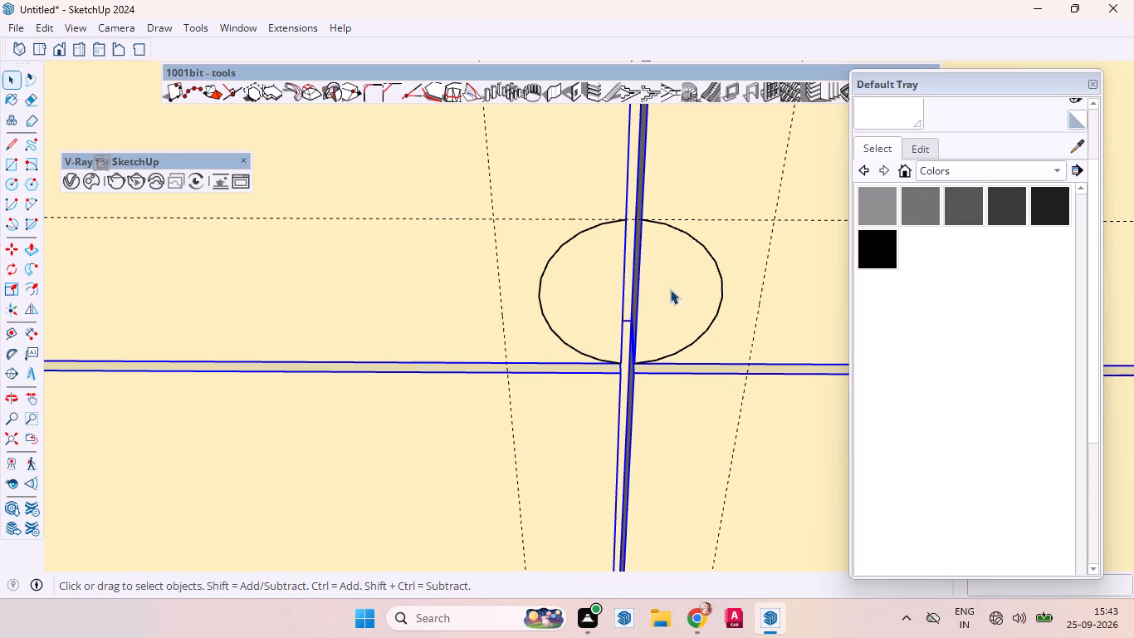
pyautogui.click(675, 298)
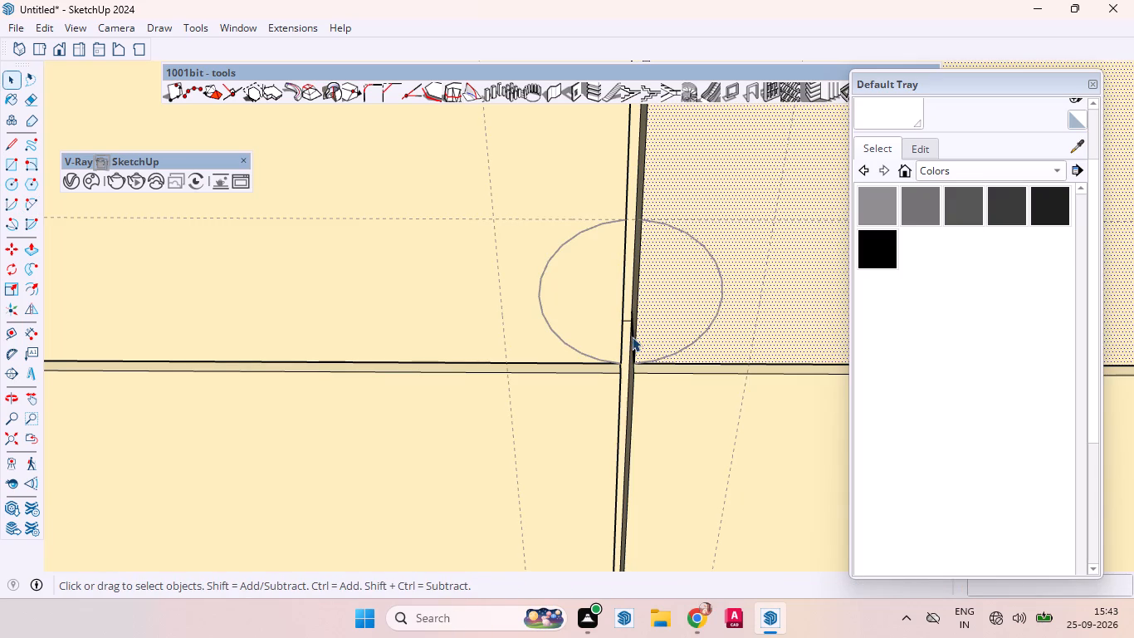
pyautogui.press('a')
pyautogui.click(645, 222)
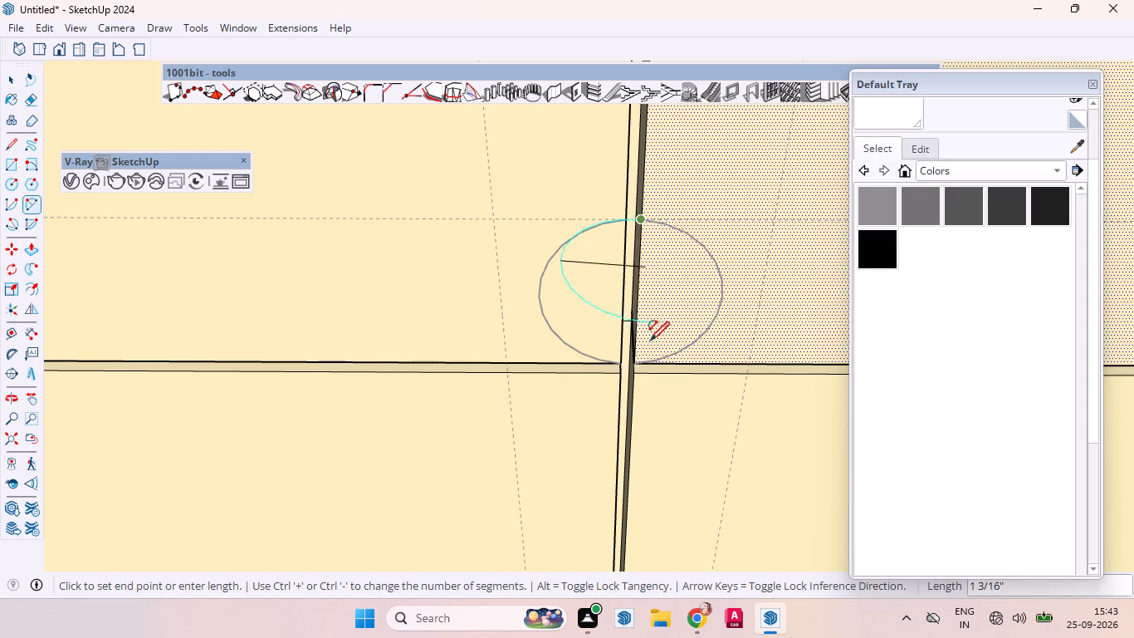
pyautogui.click(638, 363)
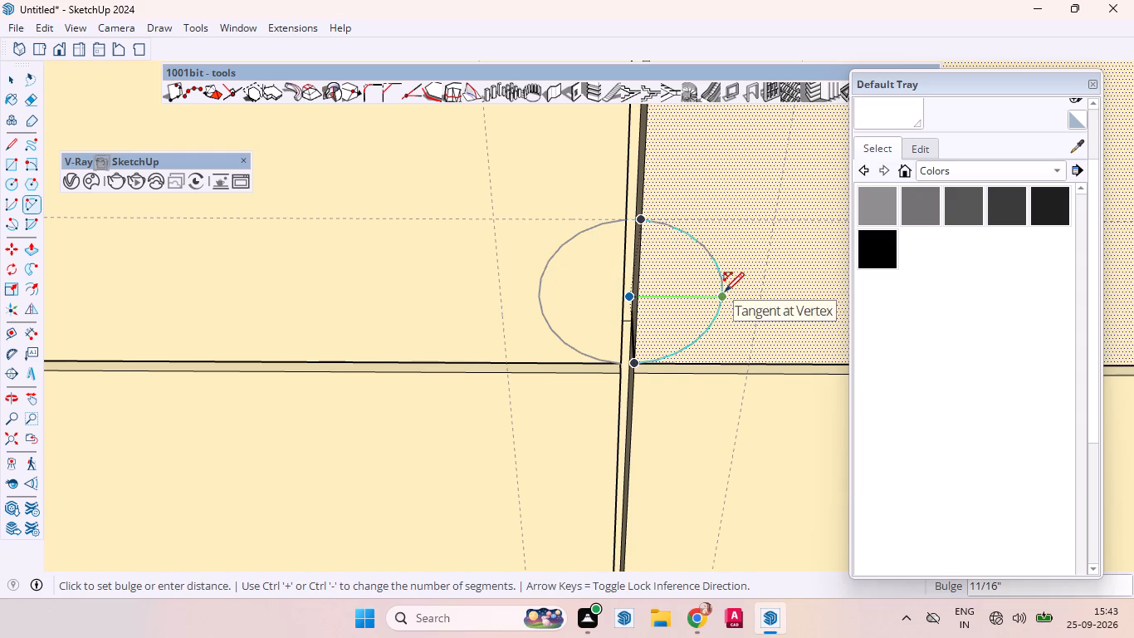
pyautogui.click(725, 292)
# Redraw the arc left of the vertical gap on the upper door's face, from the guide to the bottom corner, bulging 11/16".
pyautogui.click(625, 223)
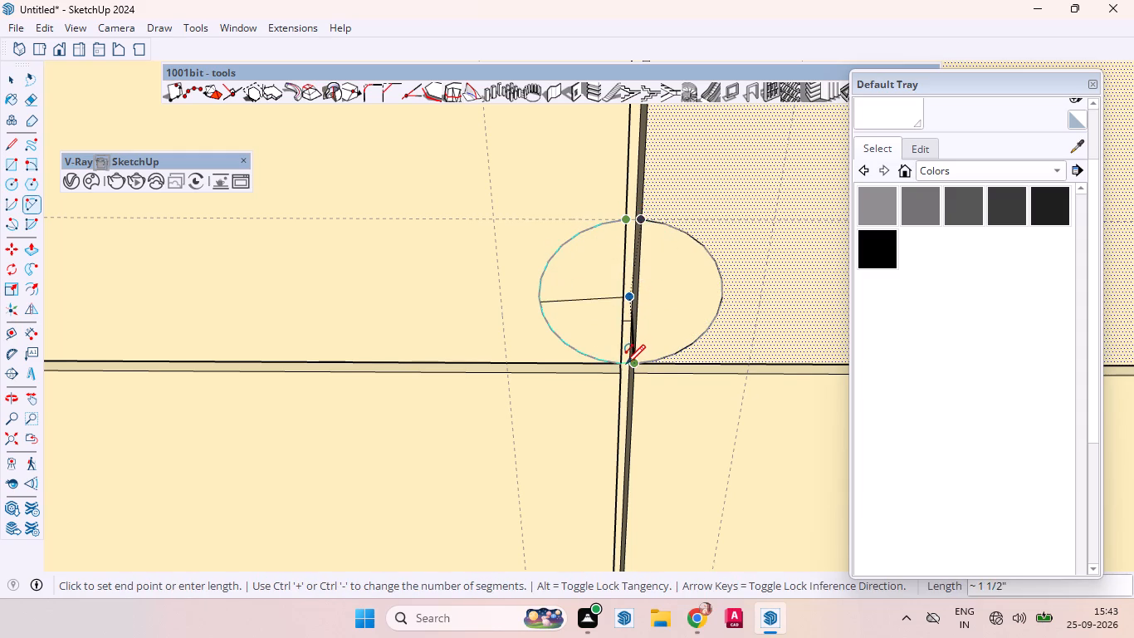
pyautogui.click(621, 365)
pyautogui.click(540, 293)
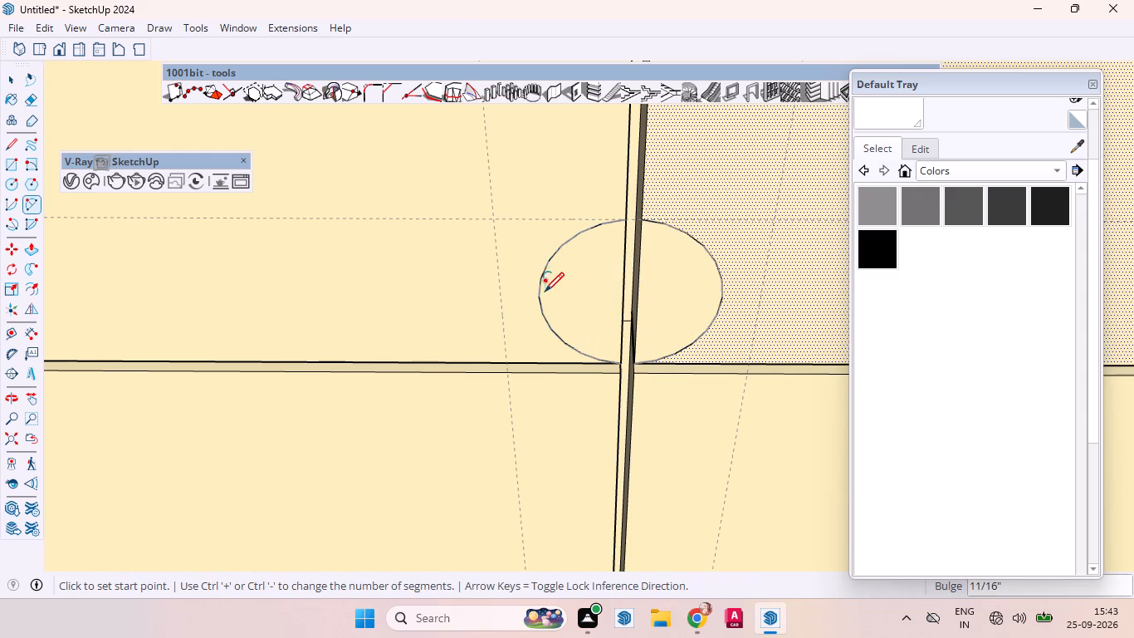
pyautogui.press('space')
pyautogui.click(596, 277)
pyautogui.click(674, 293)
# Draw arcs on both sides of the second vertical gap, from the guide to the upper doors' bottom corners, bulging about 3/4" and 11/16".
pyautogui.scroll(-2, 639, 274)
pyautogui.scroll(2, 650, 279)
pyautogui.scroll(-5, 650, 279)
pyautogui.scroll(1, 518, 253)
pyautogui.scroll(-3, 517, 255)
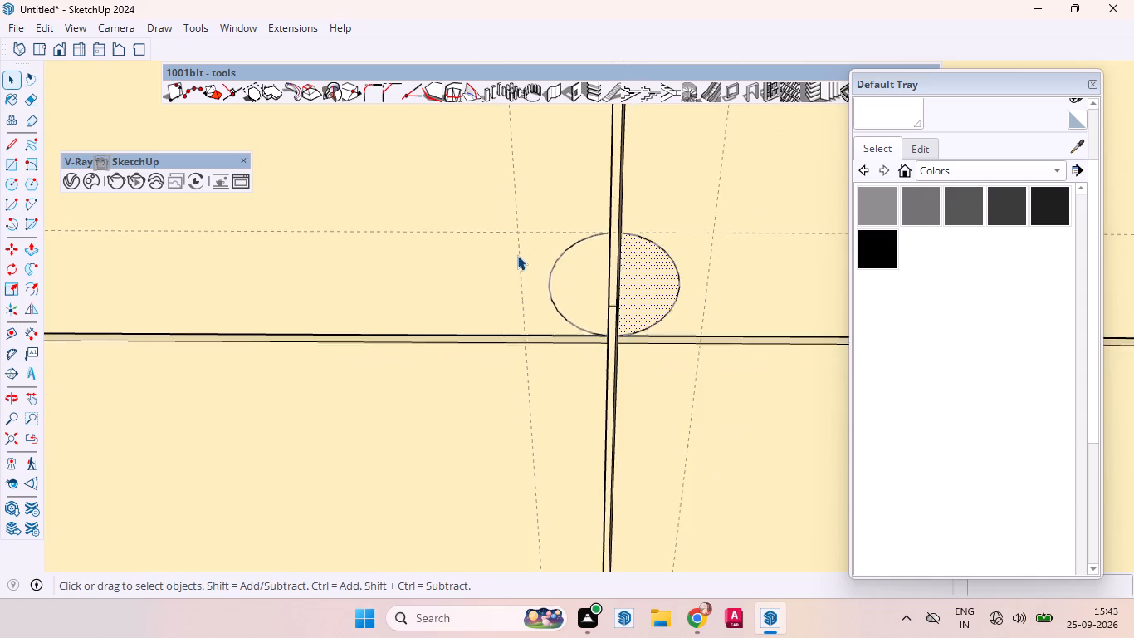
pyautogui.scroll(-16, 517, 255)
pyautogui.scroll(1, 442, 275)
pyautogui.scroll(-8, 442, 275)
pyautogui.scroll(1, 423, 241)
pyautogui.scroll(-1, 423, 241)
pyautogui.scroll(1, 423, 241)
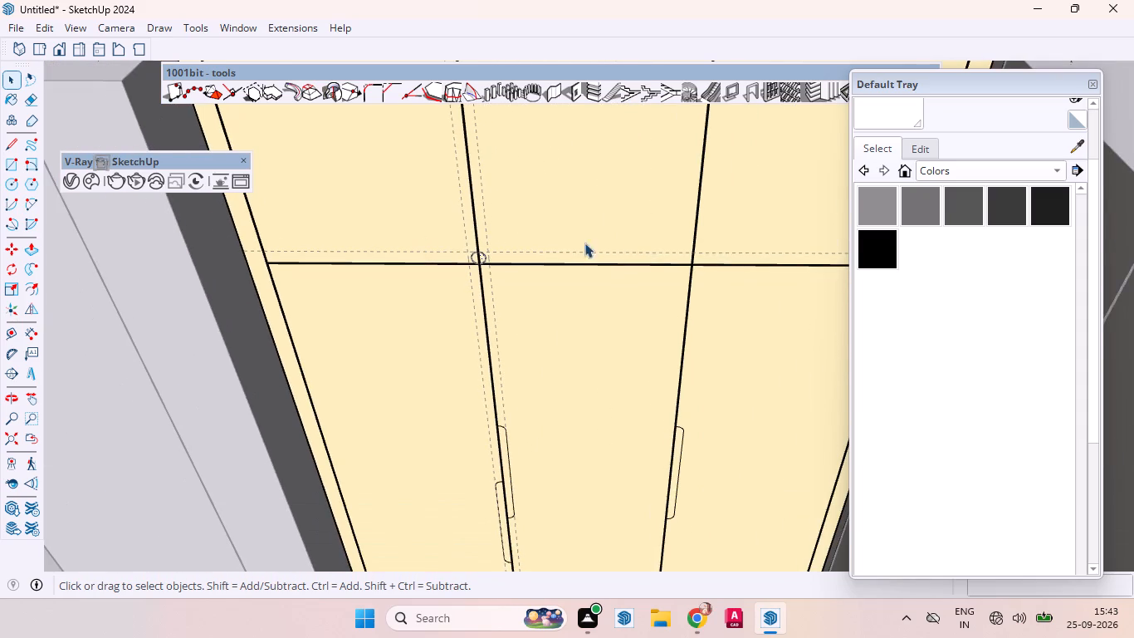
pyautogui.scroll(3, 689, 265)
pyautogui.scroll(-1, 689, 265)
pyautogui.scroll(2, 689, 265)
pyautogui.scroll(-1, 689, 265)
pyautogui.scroll(16, 690, 265)
pyautogui.scroll(-1, 694, 261)
pyautogui.scroll(4, 694, 261)
pyautogui.moveTo(709, 267); pyautogui.dragTo(665, 248, button='middle')
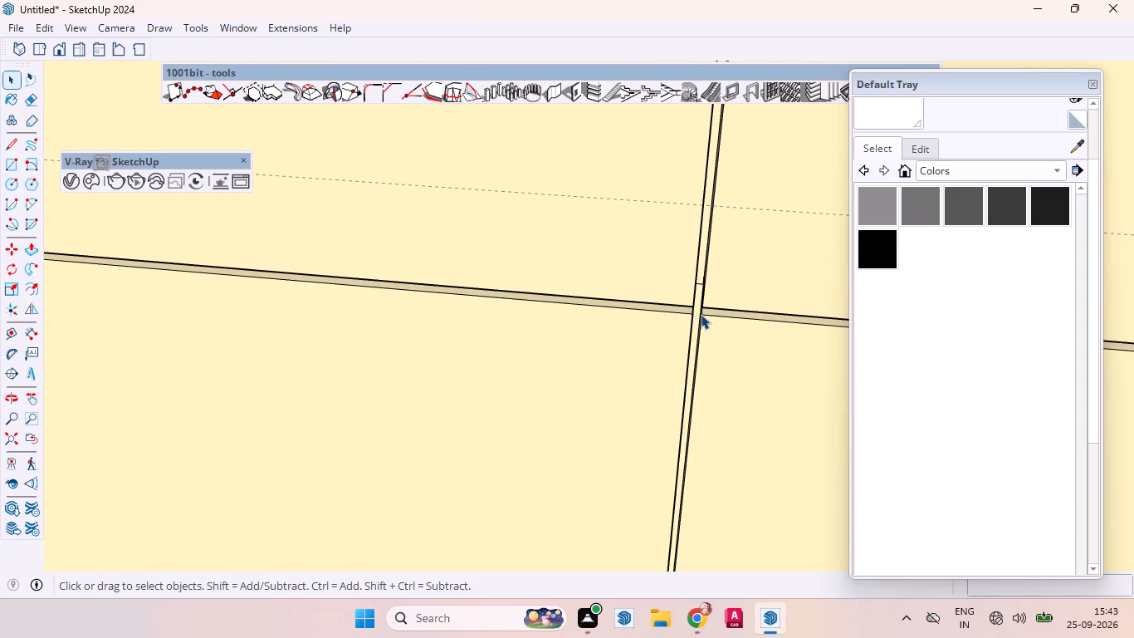
pyautogui.press('a')
pyautogui.click(701, 207)
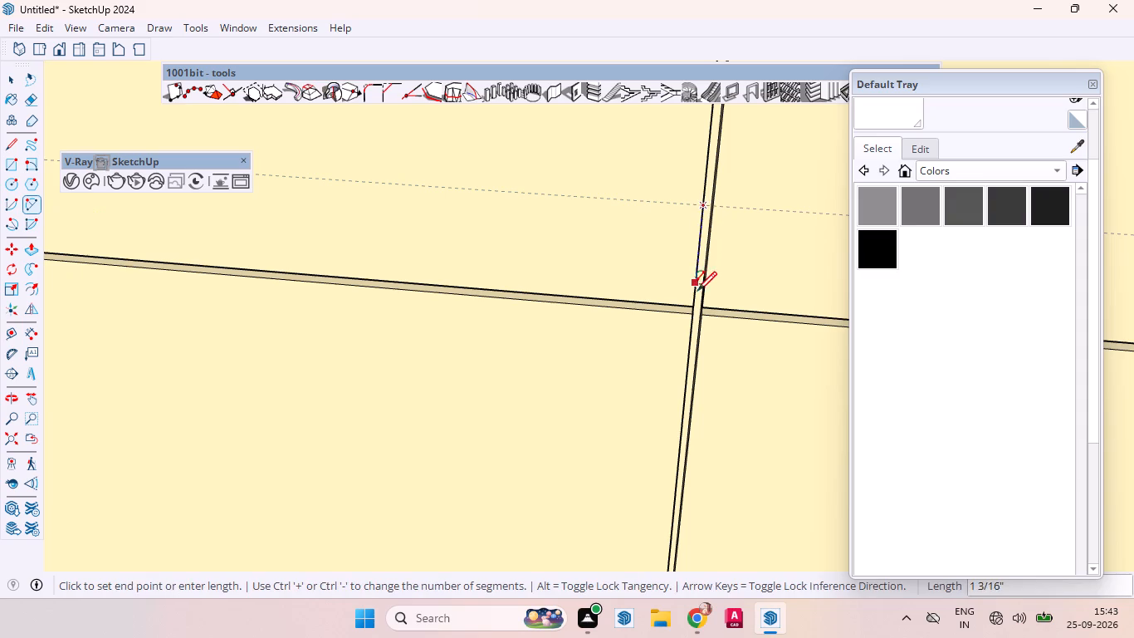
pyautogui.click(693, 304)
pyautogui.click(642, 255)
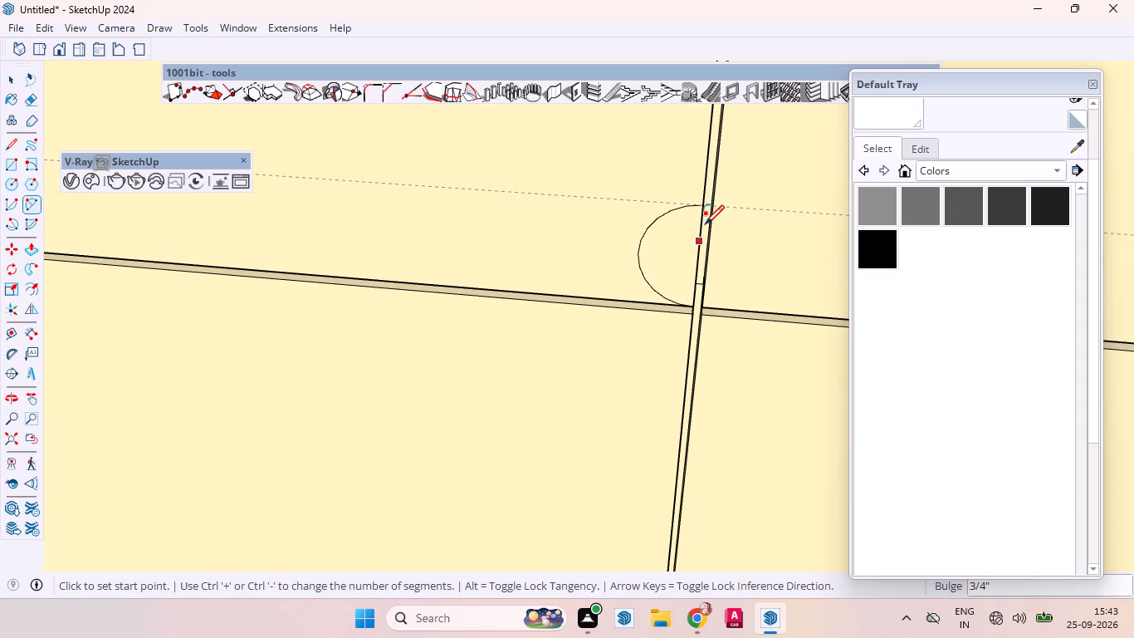
pyautogui.click(713, 209)
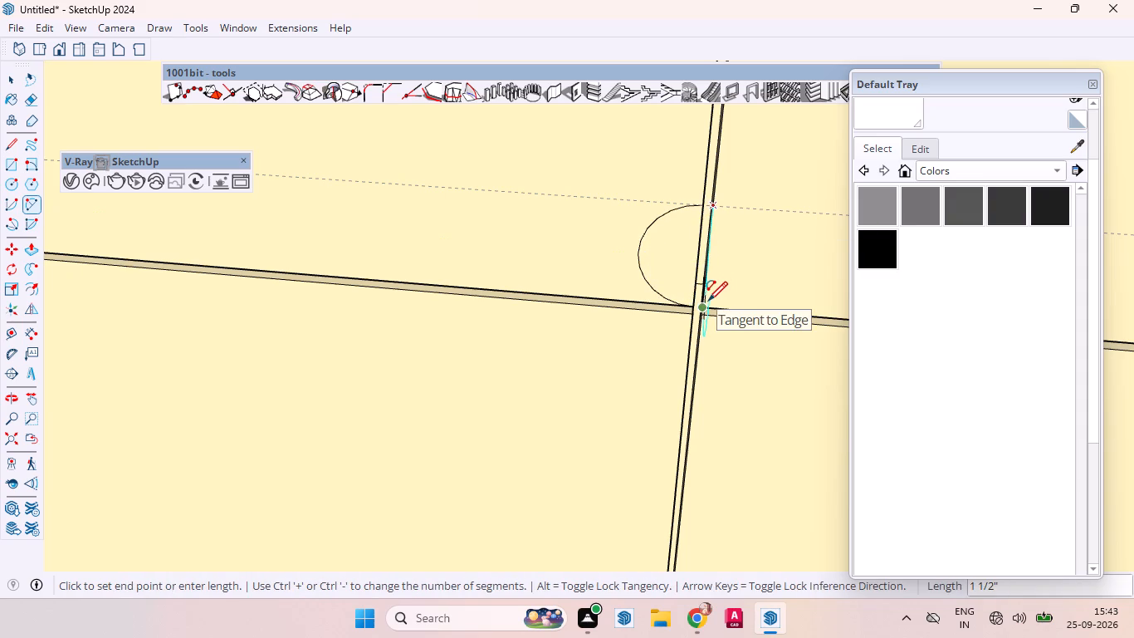
pyautogui.click(708, 301)
pyautogui.click(759, 283)
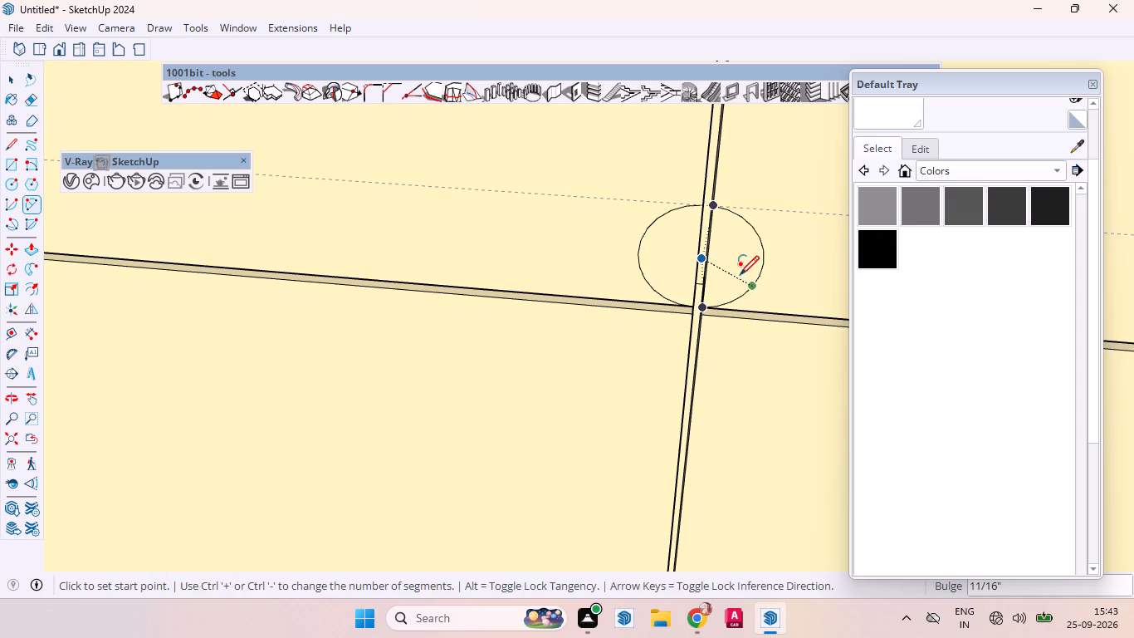
# Extrude both semicircular handle faces at the second vertical gap outward by 10 mm.
pyautogui.press('space')
pyautogui.click(733, 258)
pyautogui.press('p')
pyautogui.moveTo(731, 262); pyautogui.dragTo(725, 246)
pyautogui.write('10')
pyautogui.write('mm')
pyautogui.press('Return')
pyautogui.doubleClick(692, 253)
# Extrude both semicircular handle faces at the first vertical gap by the same 10 mm.
pyautogui.scroll(-4, 738, 243)
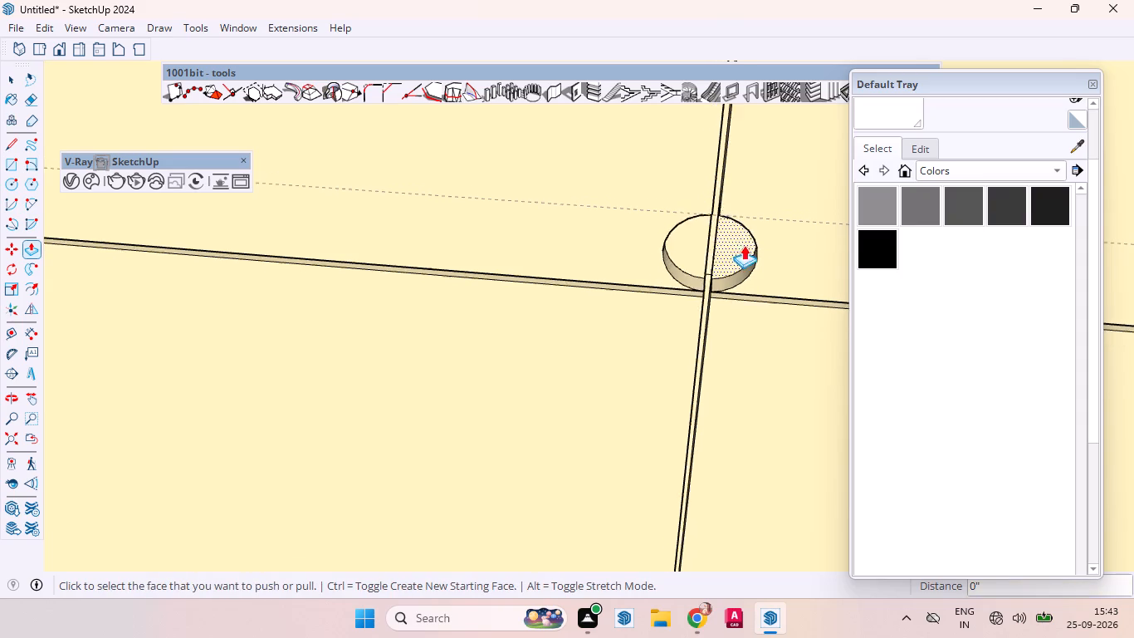
pyautogui.scroll(-19, 744, 245)
pyautogui.scroll(1, 783, 307)
pyautogui.scroll(-3, 788, 309)
pyautogui.scroll(3, 480, 258)
pyautogui.scroll(-3, 480, 258)
pyautogui.scroll(8, 480, 258)
pyautogui.scroll(-2, 533, 237)
pyautogui.scroll(11, 533, 237)
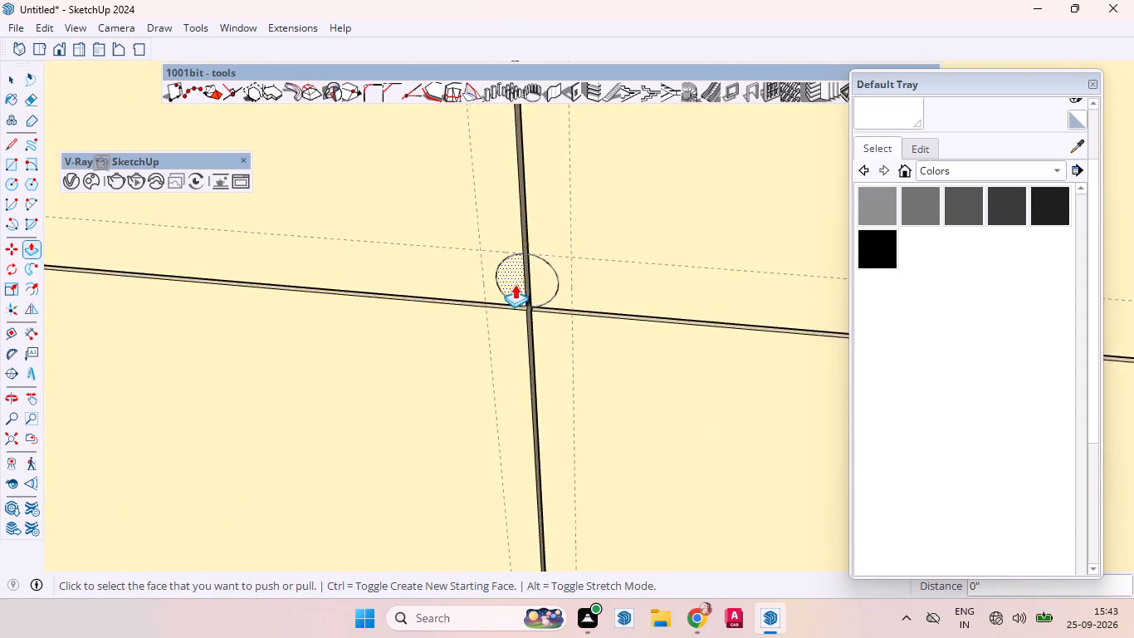
pyautogui.scroll(6, 515, 284)
pyautogui.doubleClick(515, 274)
pyautogui.doubleClick(548, 272)
# Extrude the long rounded handle profile right of the first vertical gap on the lower middle door by 10 mm.
pyautogui.scroll(-8, 575, 218)
pyautogui.scroll(3, 576, 195)
pyautogui.scroll(-2, 577, 194)
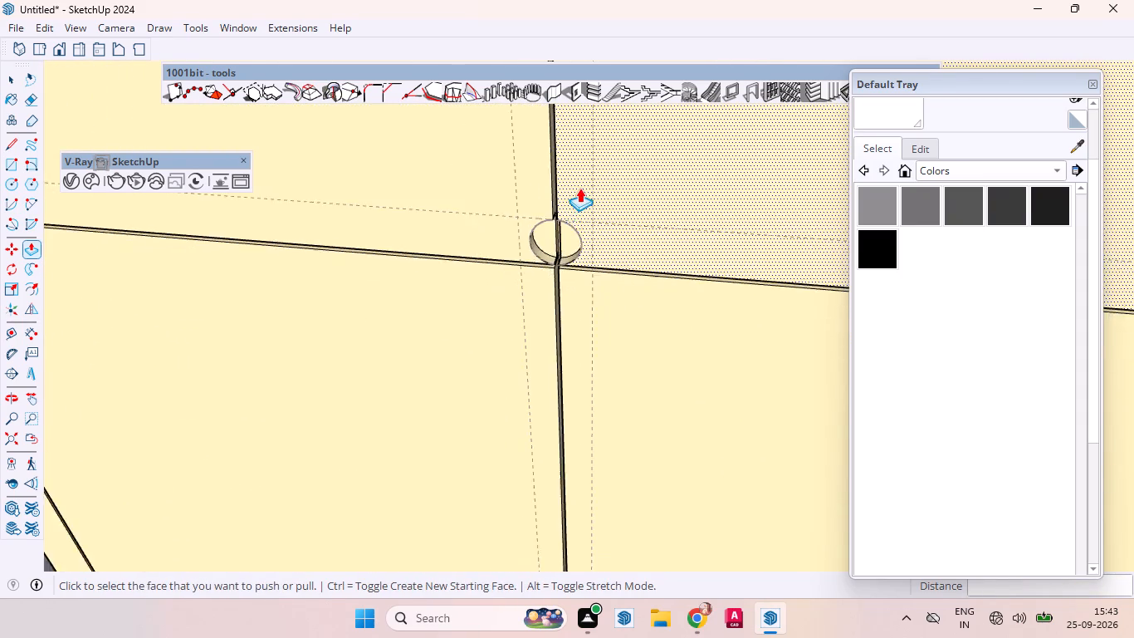
pyautogui.scroll(-11, 579, 188)
pyautogui.scroll(1, 598, 178)
pyautogui.scroll(-3, 598, 178)
pyautogui.scroll(11, 609, 405)
pyautogui.scroll(-5, 575, 469)
pyautogui.scroll(2, 575, 469)
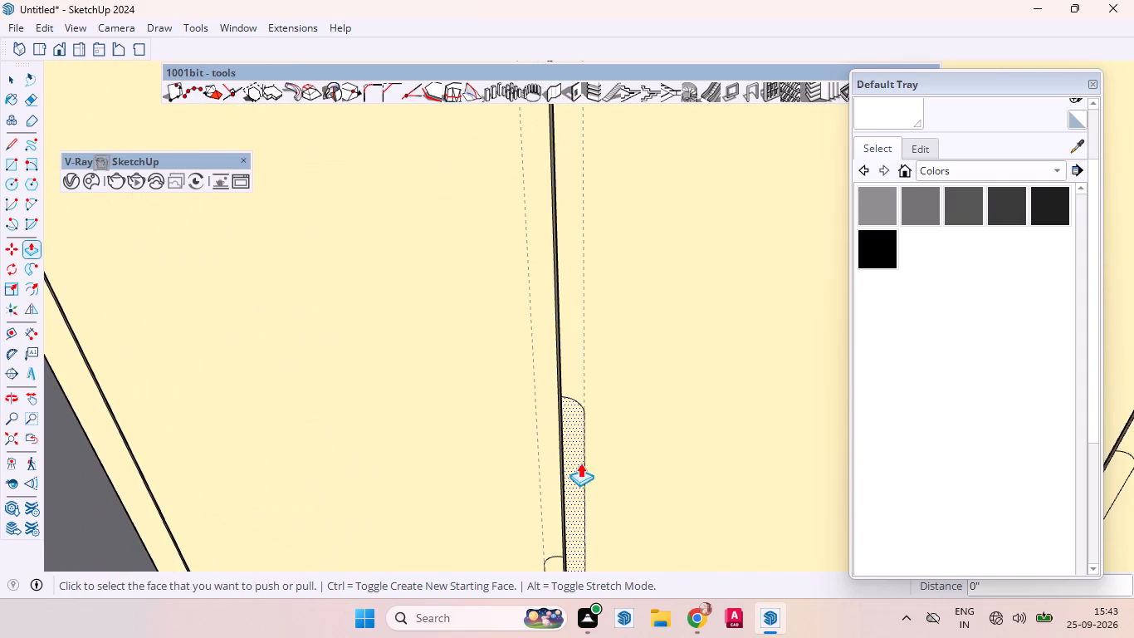
pyautogui.doubleClick(574, 459)
# Extrude the long rounded handle profile left of the first vertical gap on the lower door by 10 mm.
pyautogui.scroll(-5, 618, 336)
pyautogui.scroll(3, 618, 336)
pyautogui.scroll(-6, 618, 334)
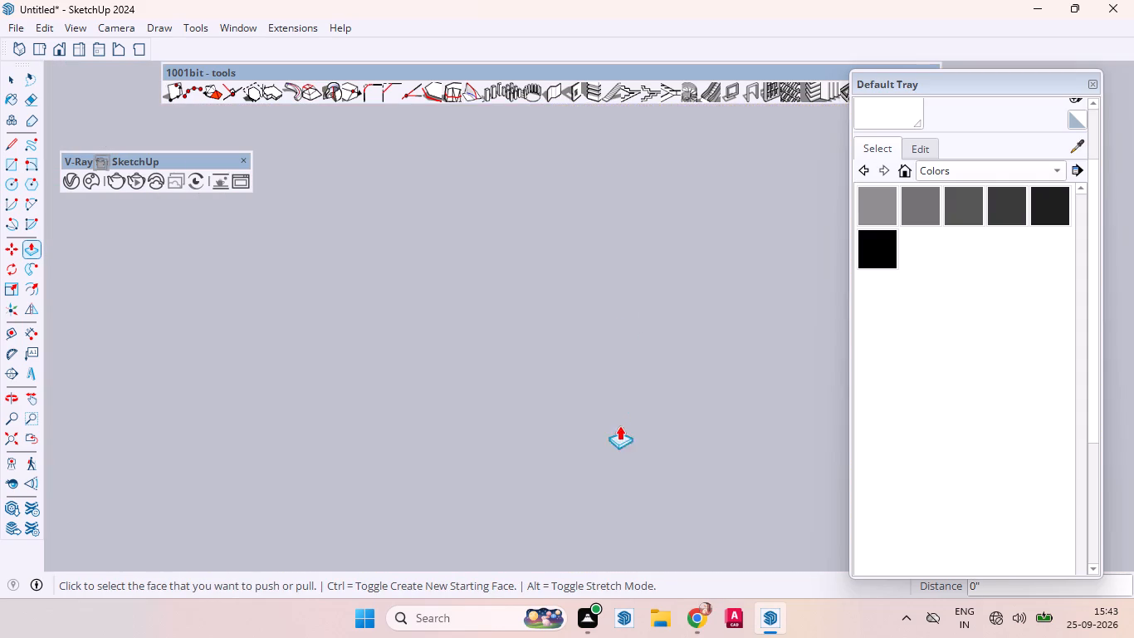
pyautogui.click(12, 429)
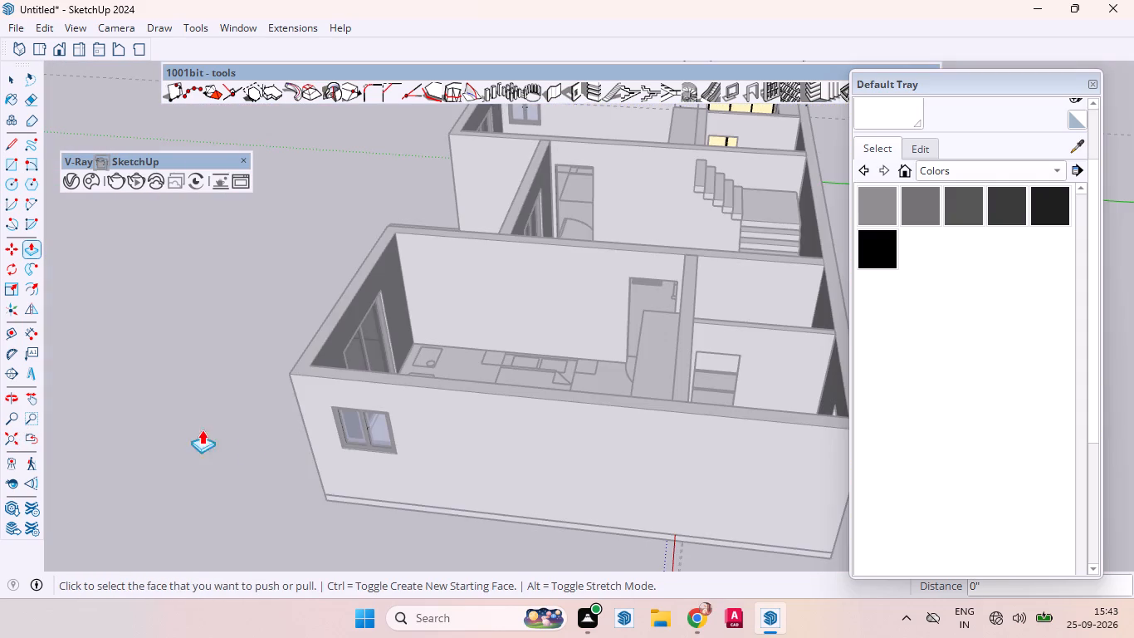
pyautogui.scroll(-6, 307, 503)
pyautogui.scroll(-2, 557, 503)
pyautogui.scroll(1, 575, 508)
pyautogui.scroll(-1, 593, 513)
pyautogui.scroll(3, 604, 513)
pyautogui.scroll(-2, 611, 513)
pyautogui.scroll(5, 610, 245)
pyautogui.scroll(-1, 597, 236)
pyautogui.scroll(1, 594, 233)
pyautogui.scroll(-1, 594, 233)
pyautogui.scroll(9, 594, 233)
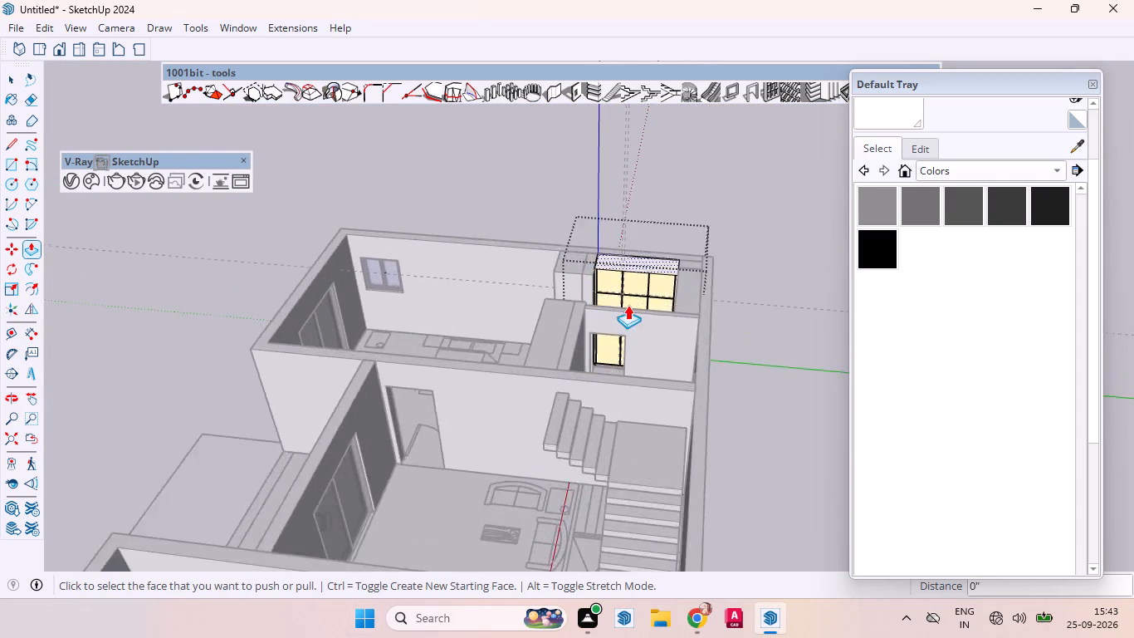
pyautogui.scroll(6, 628, 305)
pyautogui.moveTo(596, 308); pyautogui.dragTo(676, 469, button='middle')
pyautogui.scroll(17, 627, 331)
pyautogui.scroll(-3, 600, 302)
pyautogui.scroll(11, 596, 297)
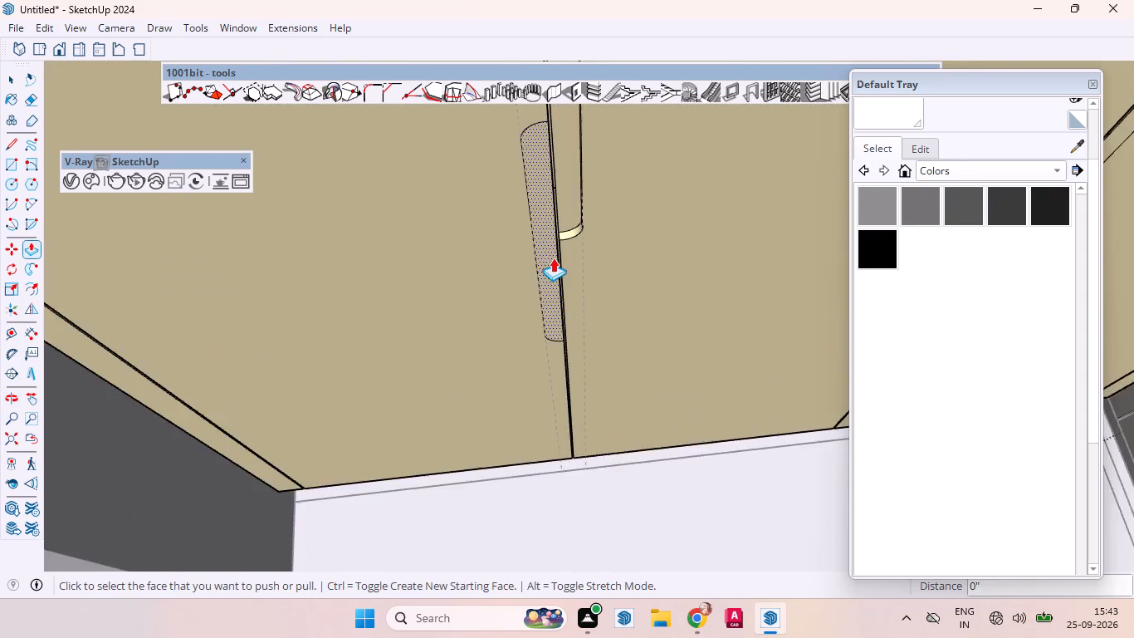
pyautogui.scroll(2, 553, 258)
pyautogui.scroll(-1, 553, 258)
pyautogui.scroll(2, 553, 258)
pyautogui.scroll(-1, 553, 258)
pyautogui.scroll(1, 552, 257)
pyautogui.doubleClick(540, 244)
# Extrude the long handle profile beside the second vertical gap on the lower door by 10 mm.
pyautogui.scroll(-1, 384, 335)
pyautogui.scroll(3, 382, 336)
pyautogui.scroll(-2, 381, 336)
pyautogui.scroll(3, 374, 340)
pyautogui.scroll(-7, 373, 340)
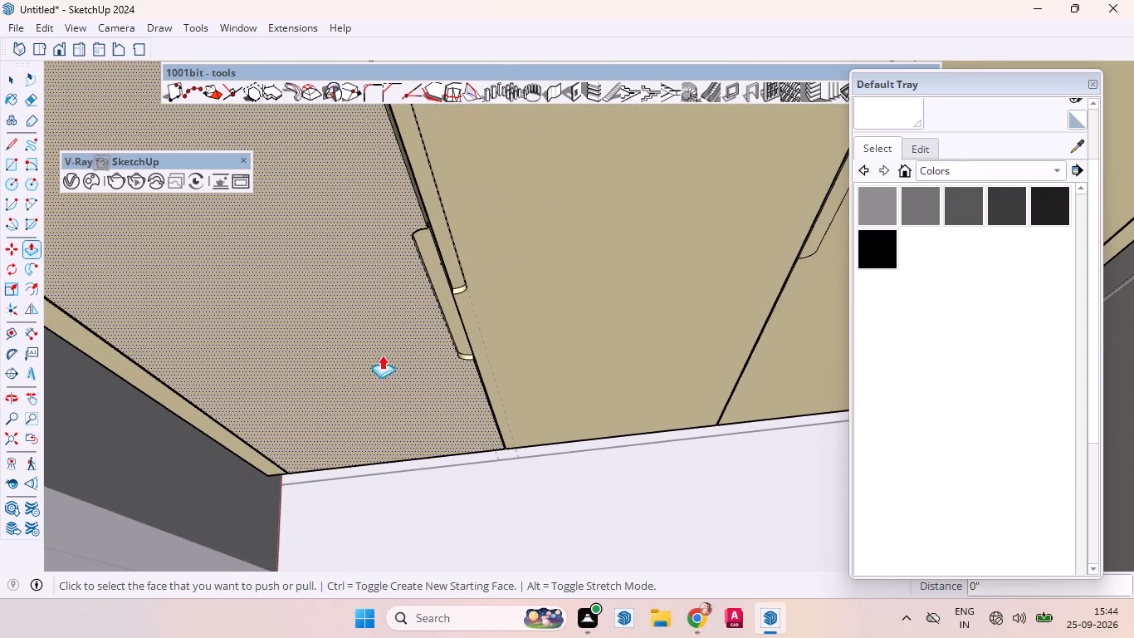
pyautogui.scroll(7, 424, 239)
pyautogui.scroll(-1, 449, 245)
pyautogui.scroll(5, 449, 245)
pyautogui.moveTo(463, 258); pyautogui.dragTo(537, 258, button='middle')
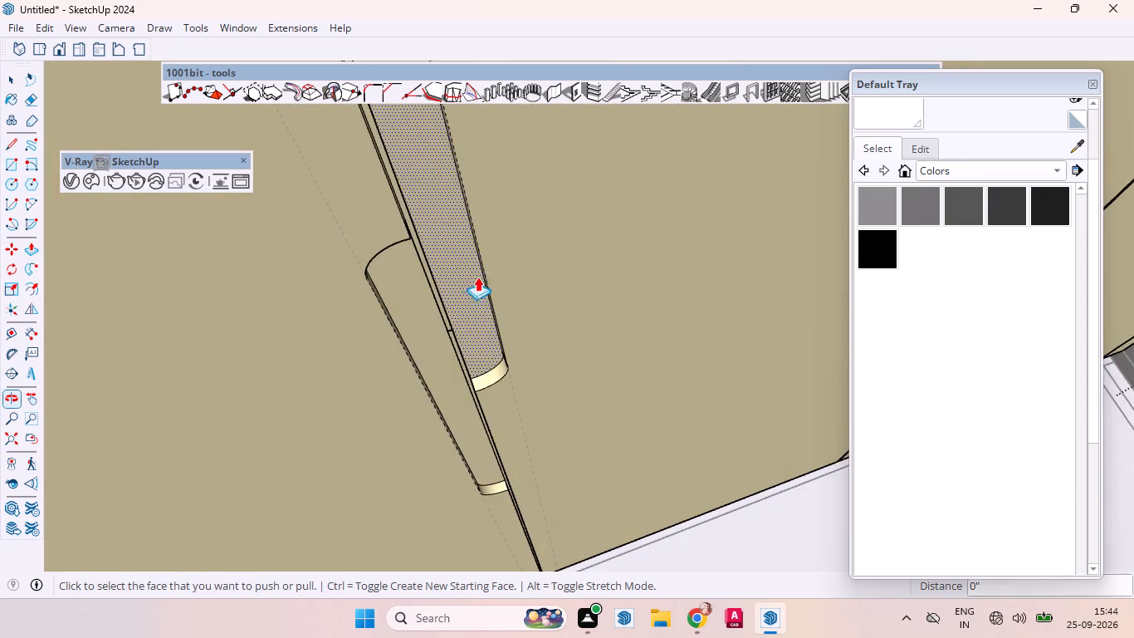
pyautogui.scroll(-20, 441, 286)
pyautogui.scroll(-2, 441, 286)
pyautogui.scroll(14, 650, 193)
pyautogui.scroll(-3, 642, 206)
pyautogui.scroll(2, 642, 206)
pyautogui.scroll(-3, 642, 206)
pyautogui.scroll(1, 642, 206)
pyautogui.doubleClick(642, 203)
pyautogui.scroll(1, 590, 273)
pyautogui.scroll(-10, 594, 275)
pyautogui.press('space')
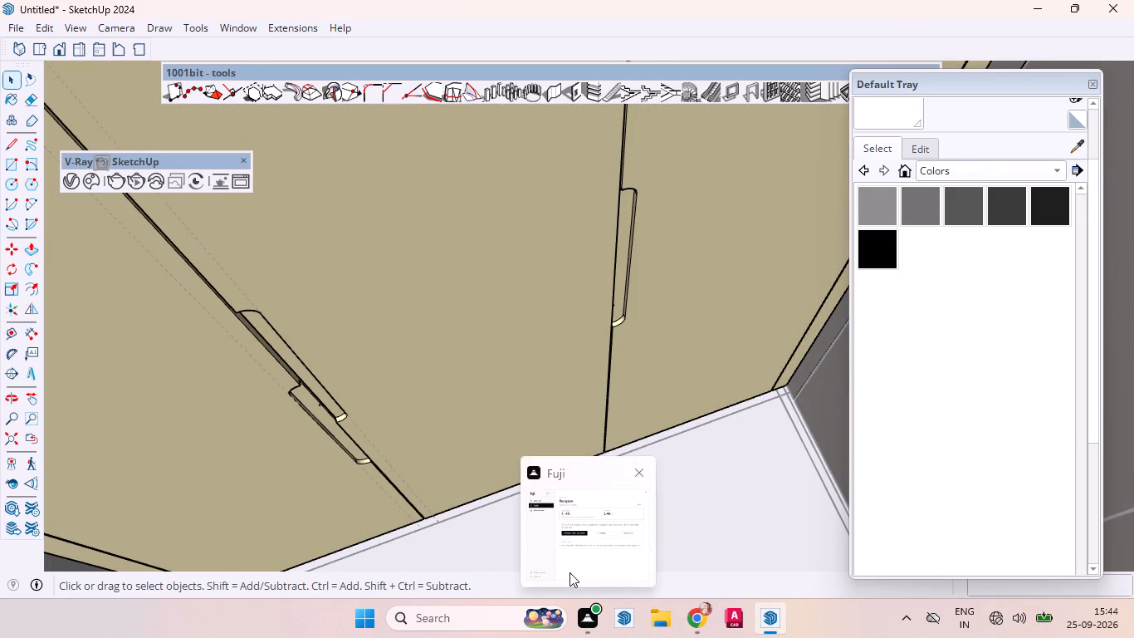
# Paint the front, side and lower end of the long handle at the second gap with the light reddish-brown Wood material.
pyautogui.click(1051, 169)
pyautogui.click(945, 333)
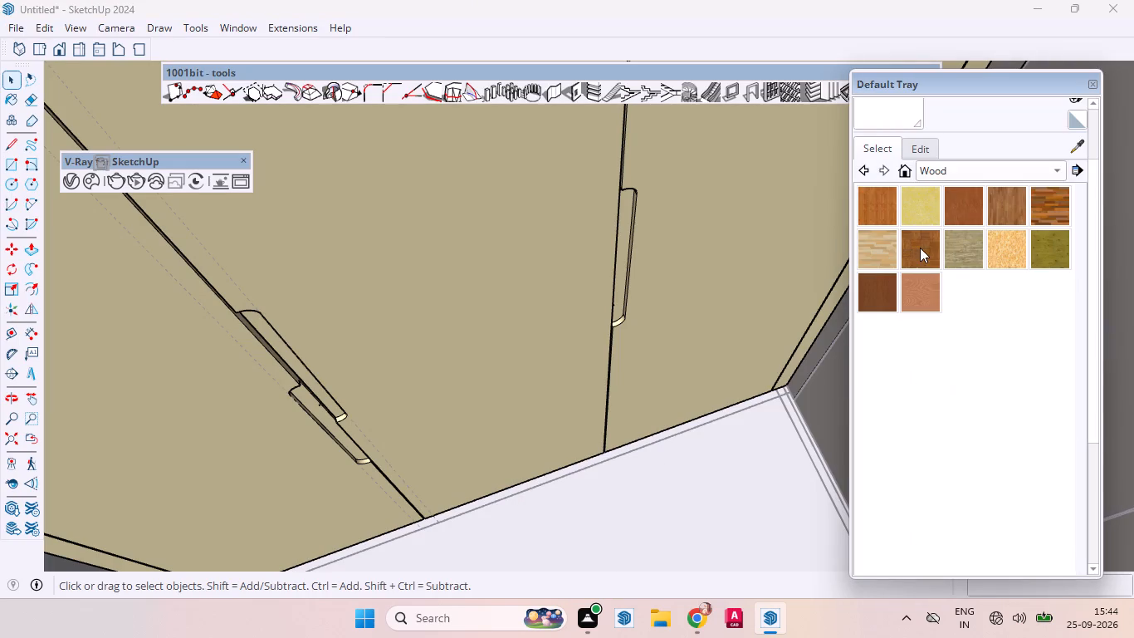
pyautogui.click(921, 285)
pyautogui.scroll(8, 713, 237)
pyautogui.scroll(-1, 584, 232)
pyautogui.scroll(1, 584, 232)
pyautogui.scroll(-6, 574, 231)
pyautogui.scroll(1, 574, 231)
pyautogui.scroll(-2, 574, 231)
pyautogui.scroll(2, 574, 231)
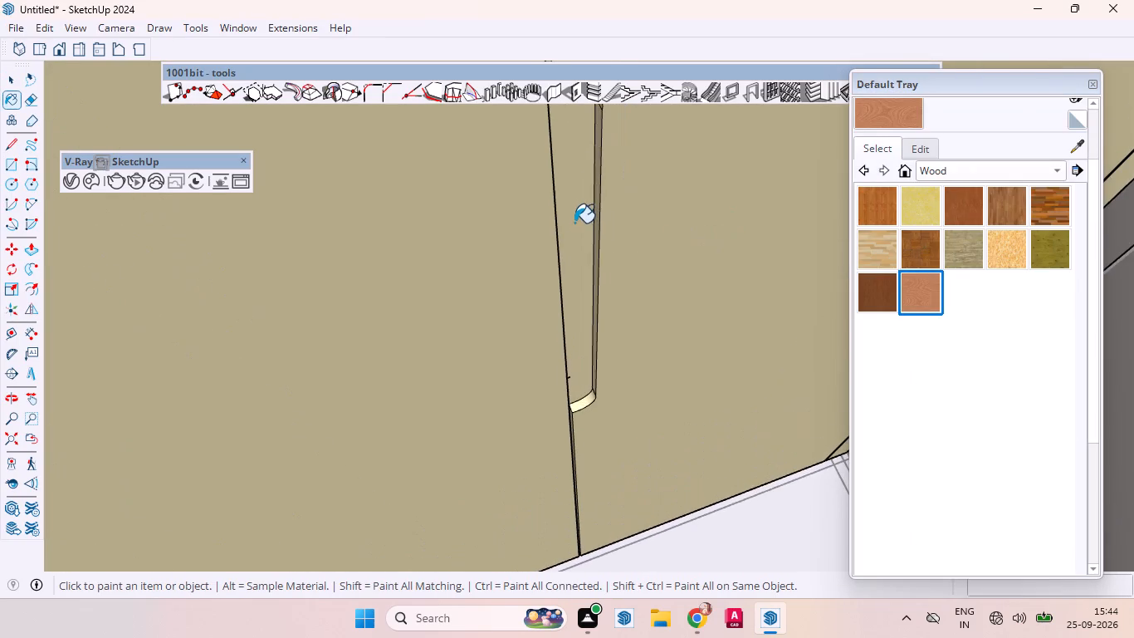
pyautogui.click(574, 223)
pyautogui.scroll(14, 576, 220)
pyautogui.moveTo(613, 234); pyautogui.dragTo(695, 224, button='middle')
pyautogui.click(620, 249)
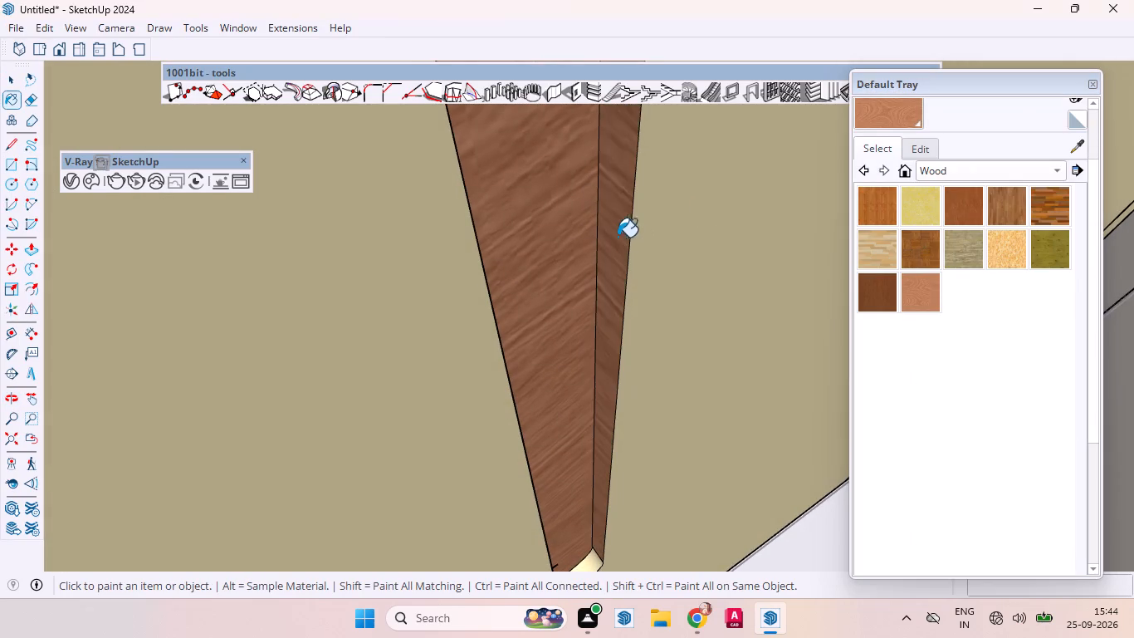
pyautogui.scroll(-5, 634, 159)
pyautogui.scroll(4, 577, 523)
pyautogui.click(584, 519)
# Paint the rounded upper end of the long handle at the second gap with the same wood material.
pyautogui.scroll(-7, 596, 497)
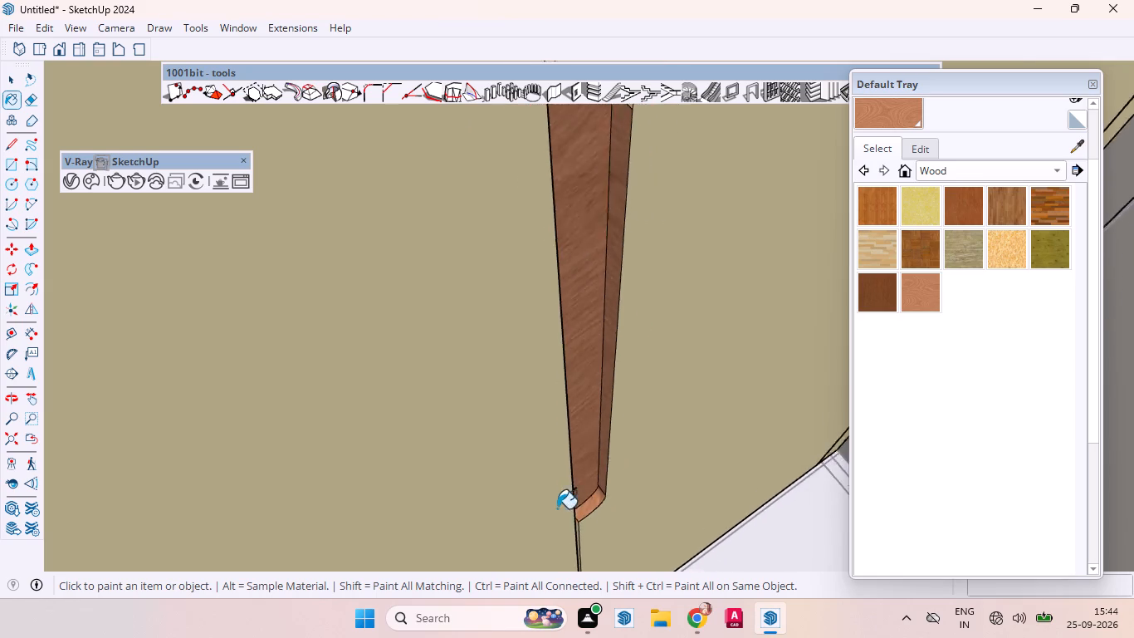
pyautogui.scroll(-5, 557, 508)
pyautogui.scroll(1, 564, 505)
pyautogui.scroll(-8, 564, 507)
pyautogui.moveTo(584, 387); pyautogui.dragTo(577, 206, button='middle')
pyautogui.scroll(3, 570, 367)
pyautogui.scroll(-1, 570, 367)
pyautogui.scroll(2, 570, 367)
pyautogui.scroll(-1, 570, 367)
pyautogui.scroll(6, 570, 367)
pyautogui.scroll(-1, 577, 355)
pyautogui.scroll(18, 577, 334)
pyautogui.scroll(-3, 586, 378)
pyautogui.scroll(2, 587, 377)
pyautogui.click(648, 348)
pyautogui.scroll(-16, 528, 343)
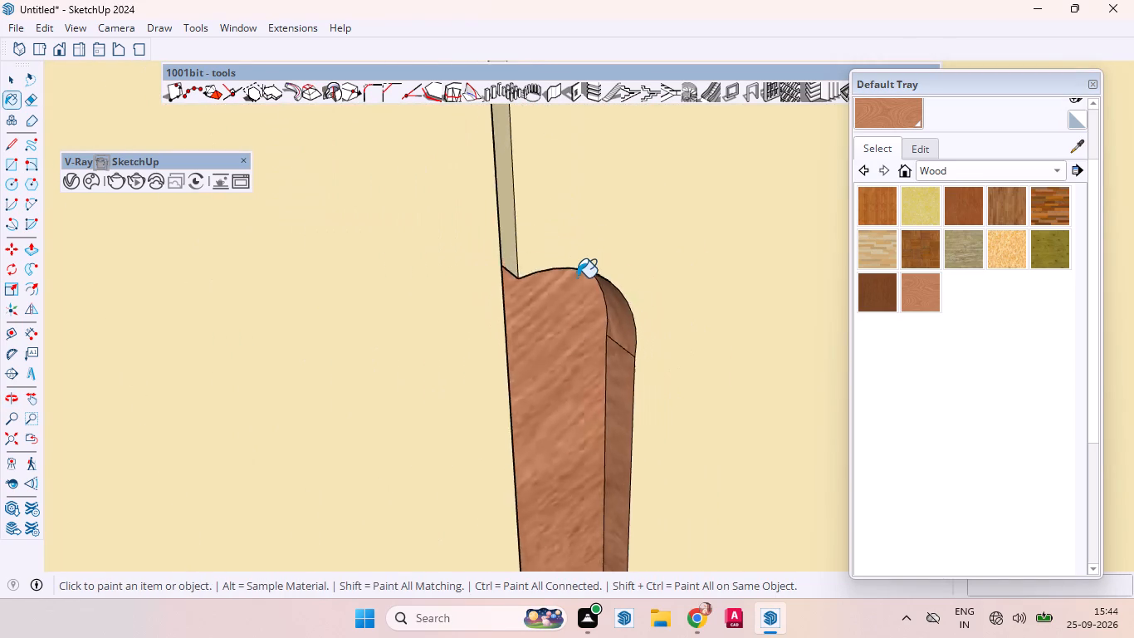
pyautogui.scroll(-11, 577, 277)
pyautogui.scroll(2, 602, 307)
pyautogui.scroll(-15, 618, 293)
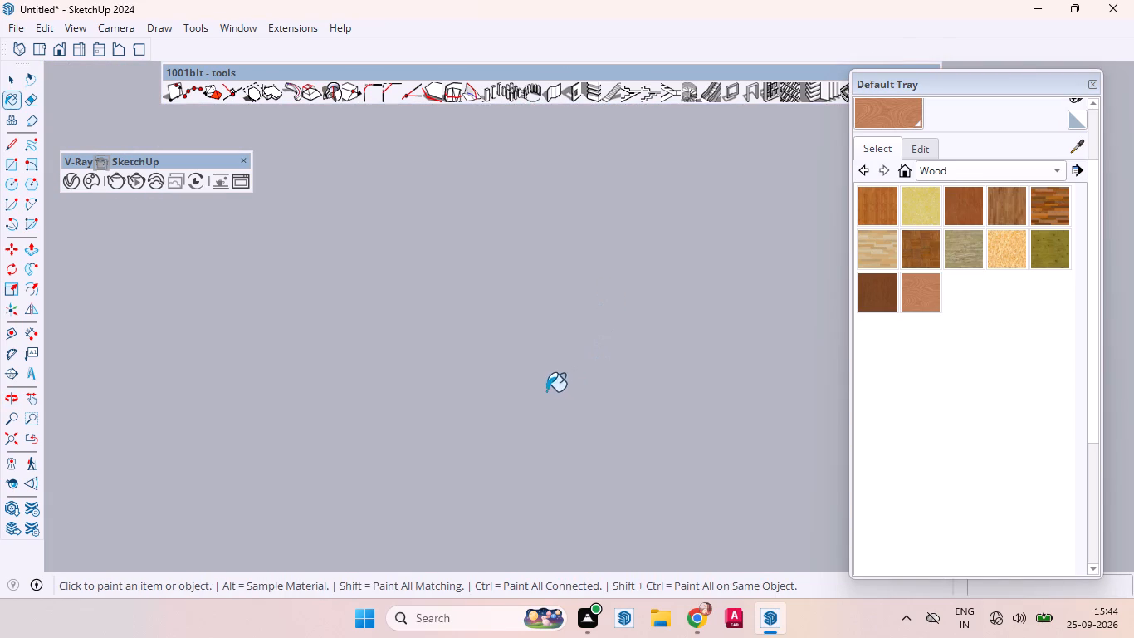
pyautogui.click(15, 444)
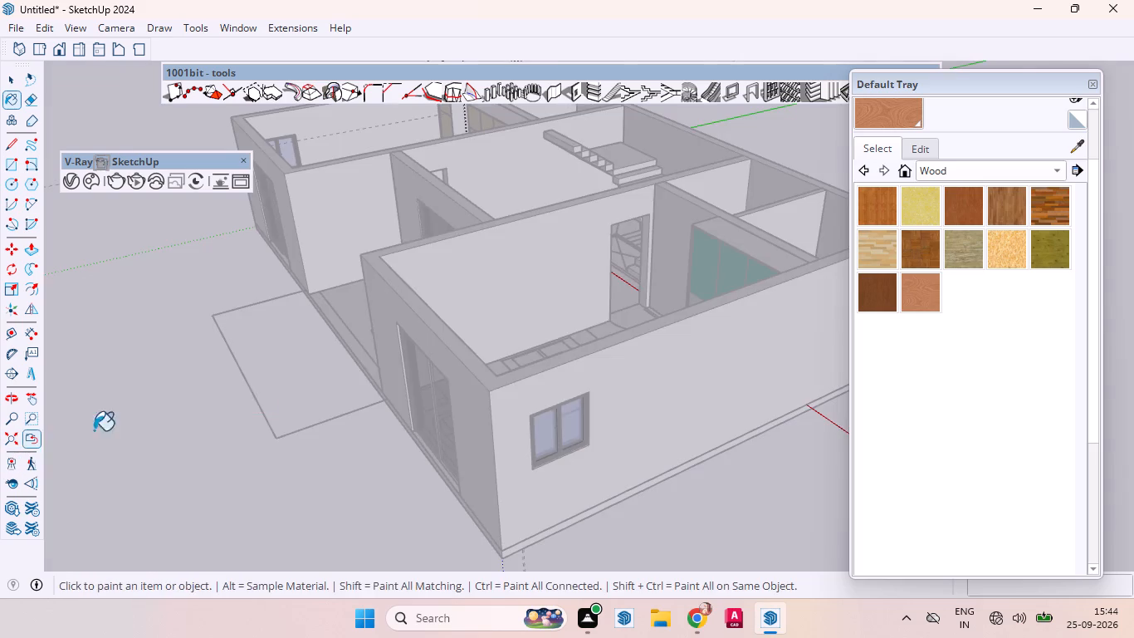
# Paint the front faces of both long handles at the first vertical gap with the light reddish-brown Wood material.
pyautogui.moveTo(312, 467); pyautogui.dragTo(254, 552, button='middle')
pyautogui.scroll(-9, 279, 542)
pyautogui.scroll(2, 236, 605)
pyautogui.scroll(-1, 264, 637)
pyautogui.scroll(6, 436, 236)
pyautogui.scroll(-2, 443, 230)
pyautogui.scroll(2, 445, 228)
pyautogui.scroll(-1, 452, 221)
pyautogui.scroll(6, 453, 218)
pyautogui.scroll(-1, 457, 185)
pyautogui.scroll(15, 457, 185)
pyautogui.moveTo(467, 223); pyautogui.dragTo(477, 301, button='middle')
pyautogui.scroll(2, 608, 248)
pyautogui.scroll(-2, 598, 238)
pyautogui.scroll(5, 597, 238)
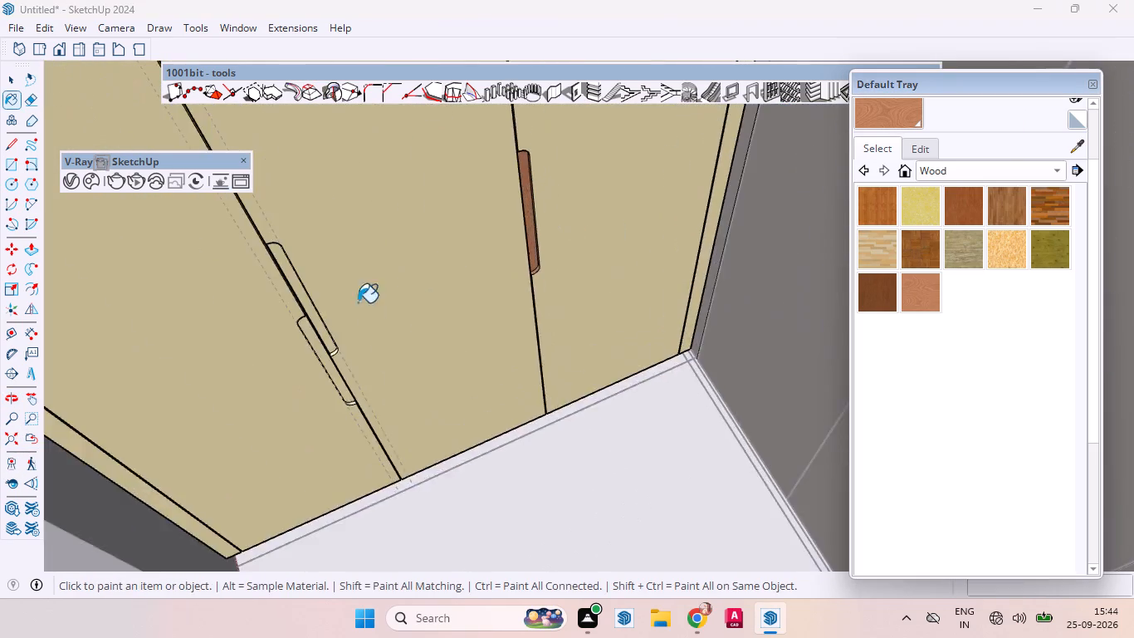
pyautogui.scroll(18, 358, 302)
pyautogui.click(328, 339)
pyautogui.click(384, 307)
# Paint the rounded lower ends and outer sides of both long handles at the first gap with the same wood material.
pyautogui.scroll(7, 395, 356)
pyautogui.scroll(-2, 396, 357)
pyautogui.scroll(2, 398, 357)
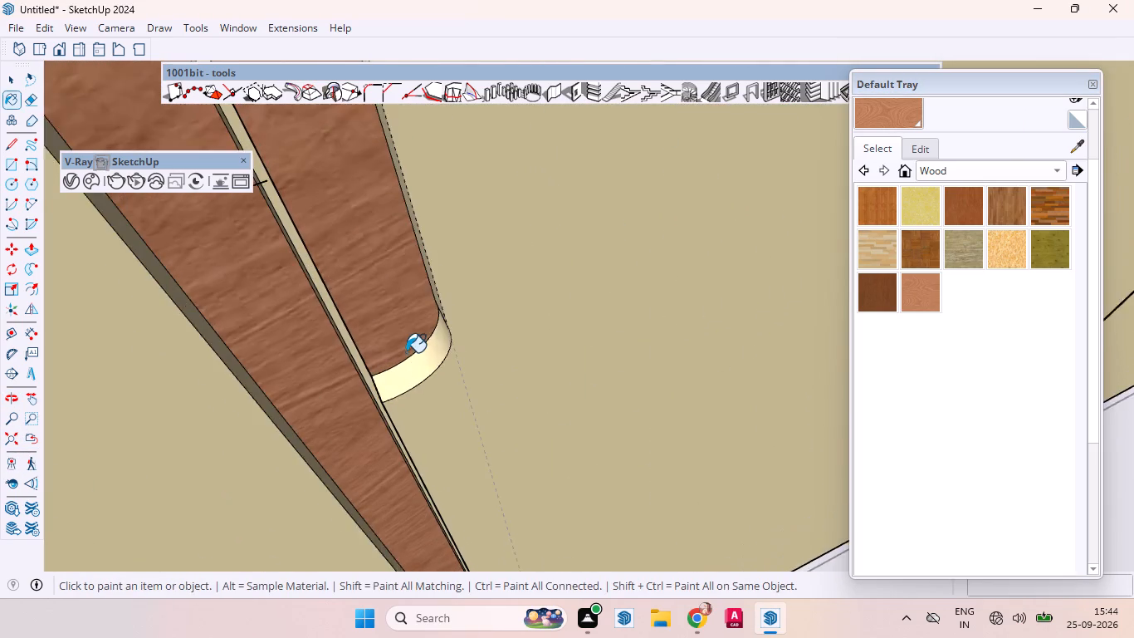
pyautogui.click(410, 371)
pyautogui.scroll(-9, 397, 314)
pyautogui.click(436, 508)
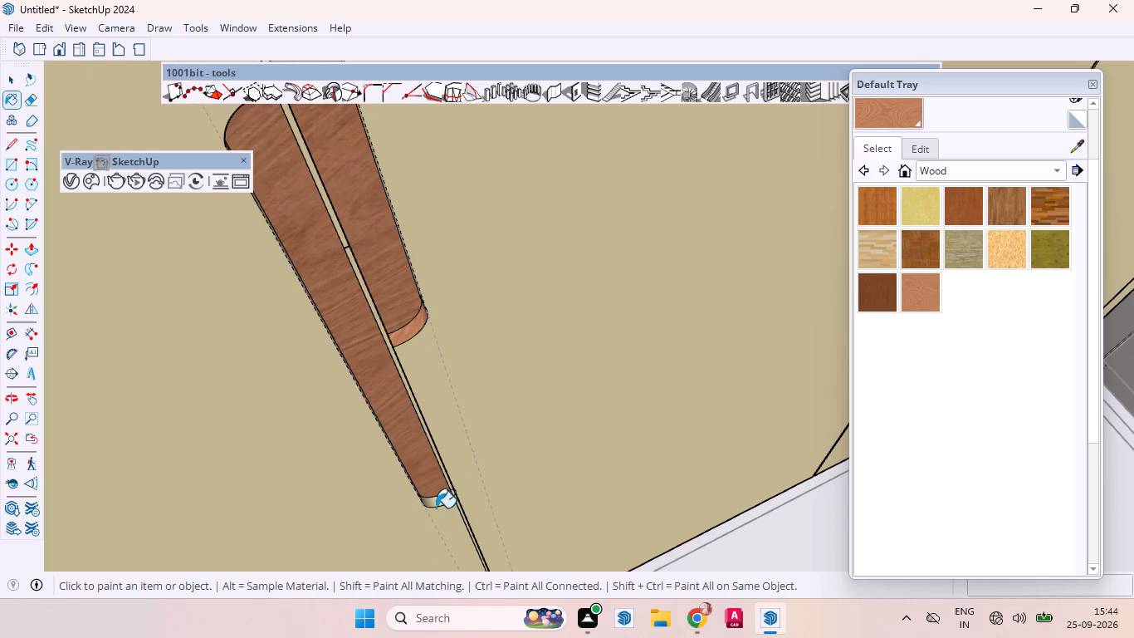
pyautogui.scroll(14, 442, 508)
pyautogui.click(439, 493)
pyautogui.click(335, 434)
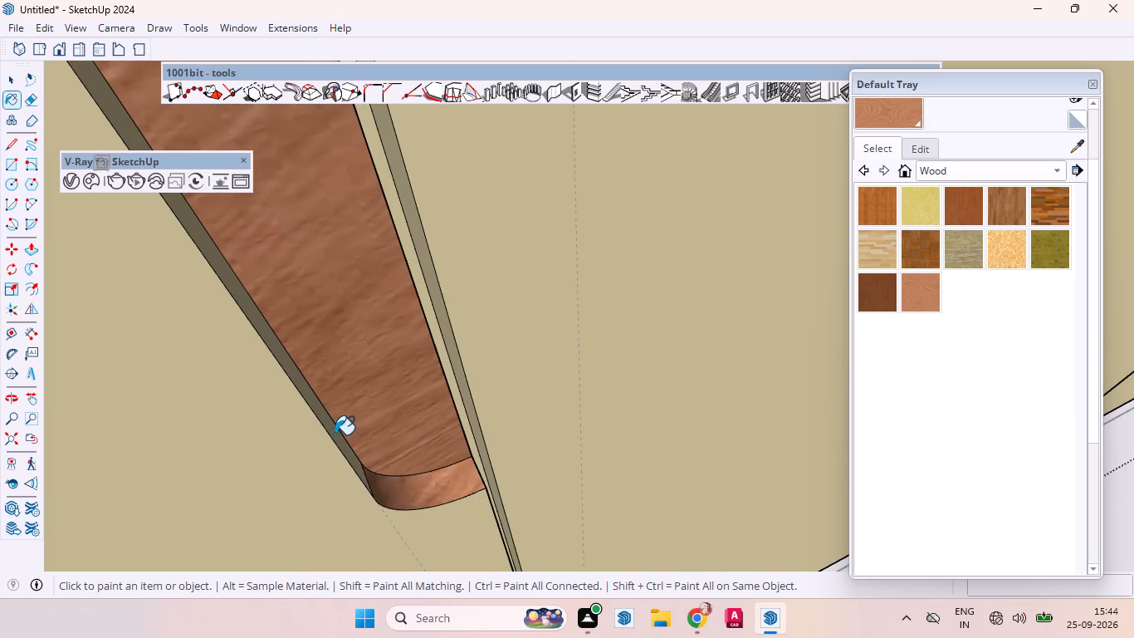
pyautogui.scroll(-3, 453, 435)
pyautogui.scroll(1, 456, 437)
pyautogui.scroll(-14, 457, 439)
pyautogui.scroll(1, 452, 307)
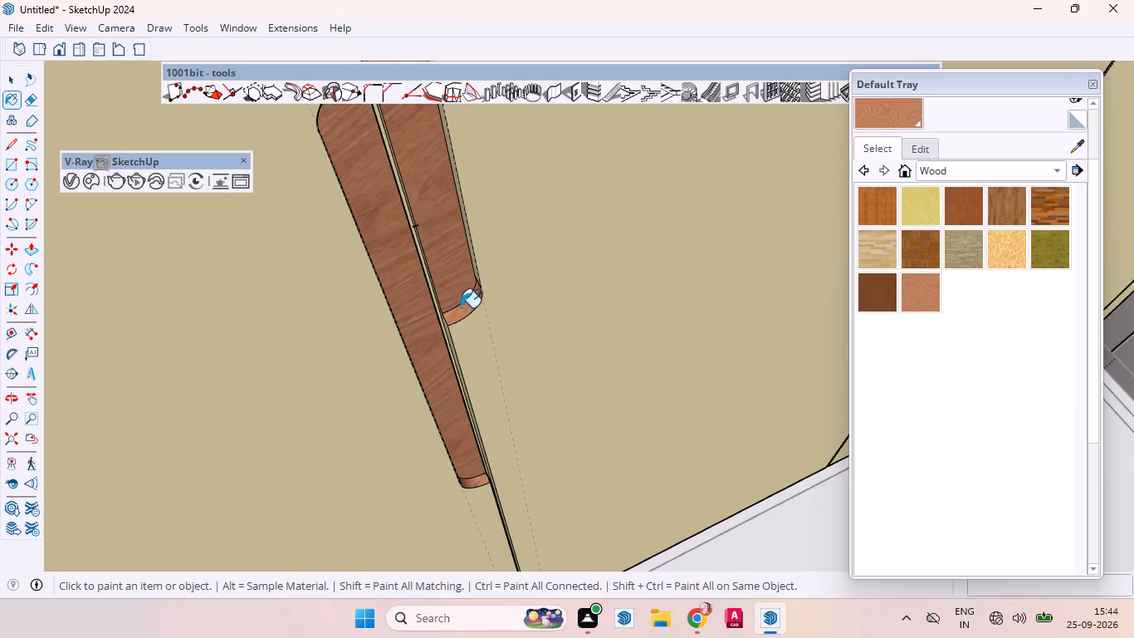
pyautogui.moveTo(479, 307); pyautogui.dragTo(550, 293, button='middle')
pyautogui.scroll(4, 478, 272)
pyautogui.click(464, 256)
# Paint the rounded upper ends of both long handles at the first gap with the same wood material.
pyautogui.scroll(-6, 506, 342)
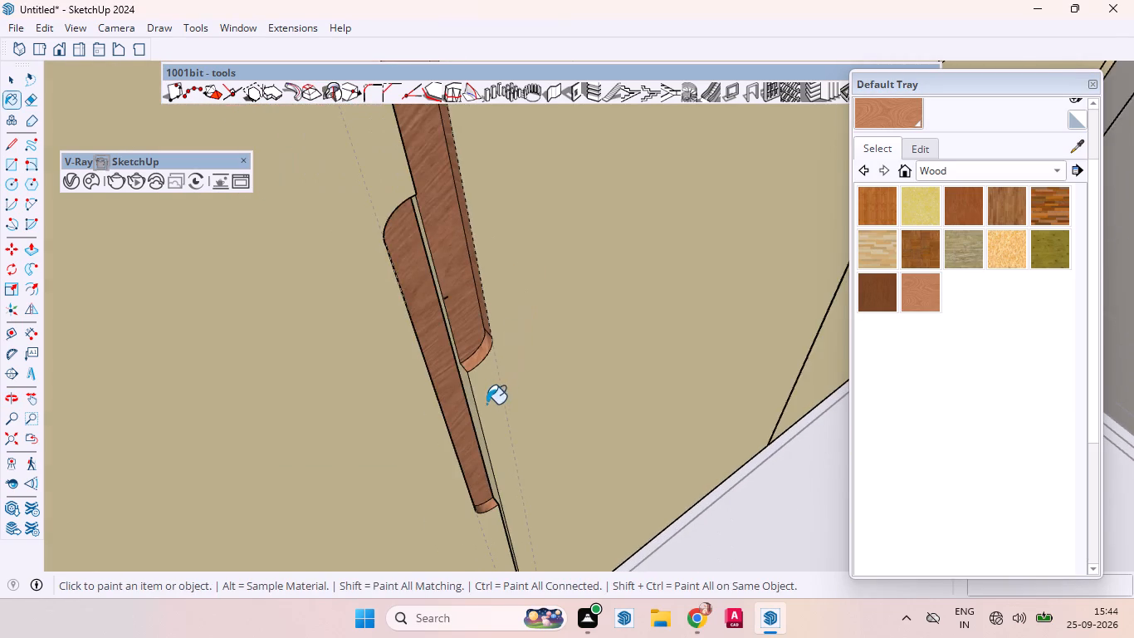
pyautogui.scroll(-2, 486, 409)
pyautogui.scroll(1, 486, 414)
pyautogui.scroll(-3, 486, 415)
pyautogui.moveTo(474, 420); pyautogui.dragTo(376, 354, button='middle')
pyautogui.scroll(-8, 443, 490)
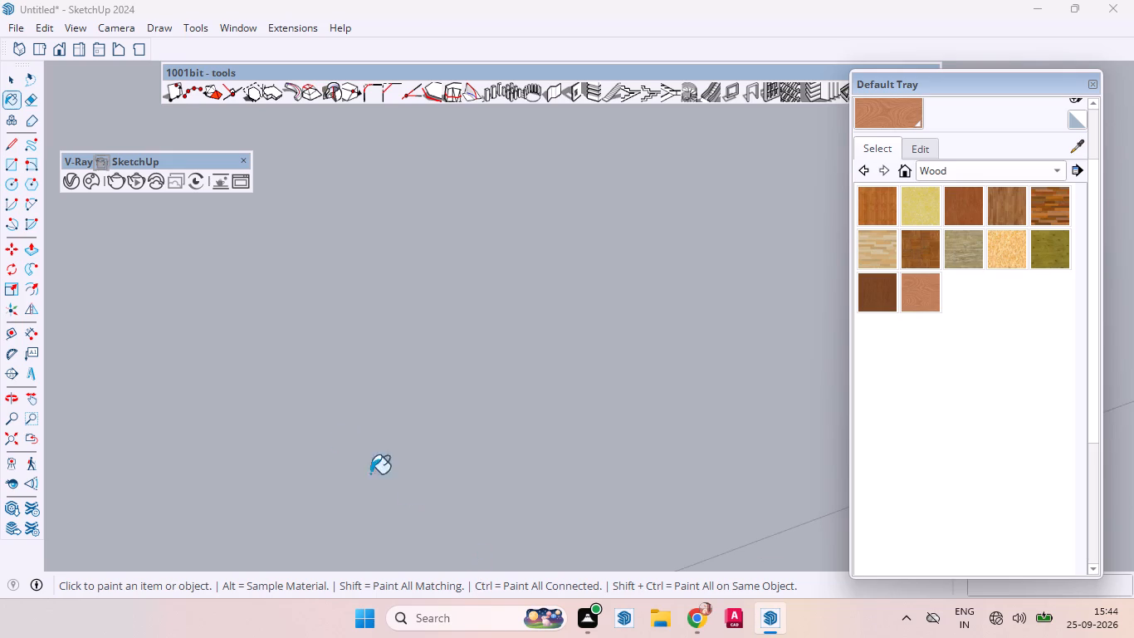
pyautogui.click(14, 443)
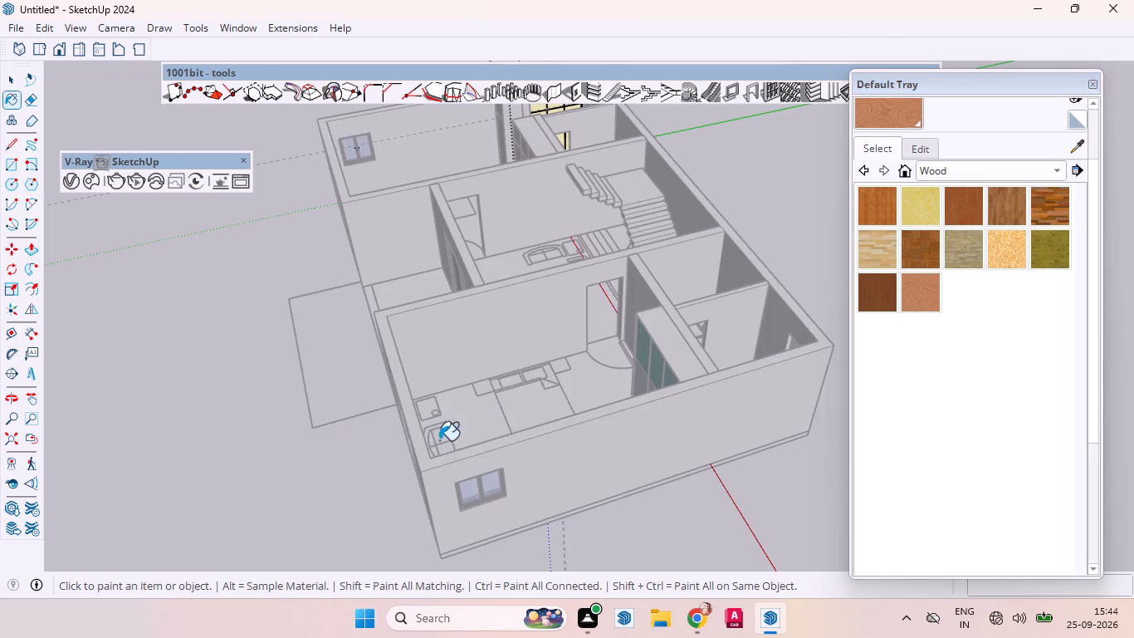
pyautogui.scroll(-11, 403, 446)
pyautogui.scroll(12, 506, 171)
pyautogui.scroll(-2, 496, 228)
pyautogui.scroll(9, 524, 347)
pyautogui.scroll(-1, 514, 265)
pyautogui.scroll(4, 513, 263)
pyautogui.moveTo(481, 251); pyautogui.dragTo(522, 477, button='middle')
pyautogui.scroll(15, 448, 301)
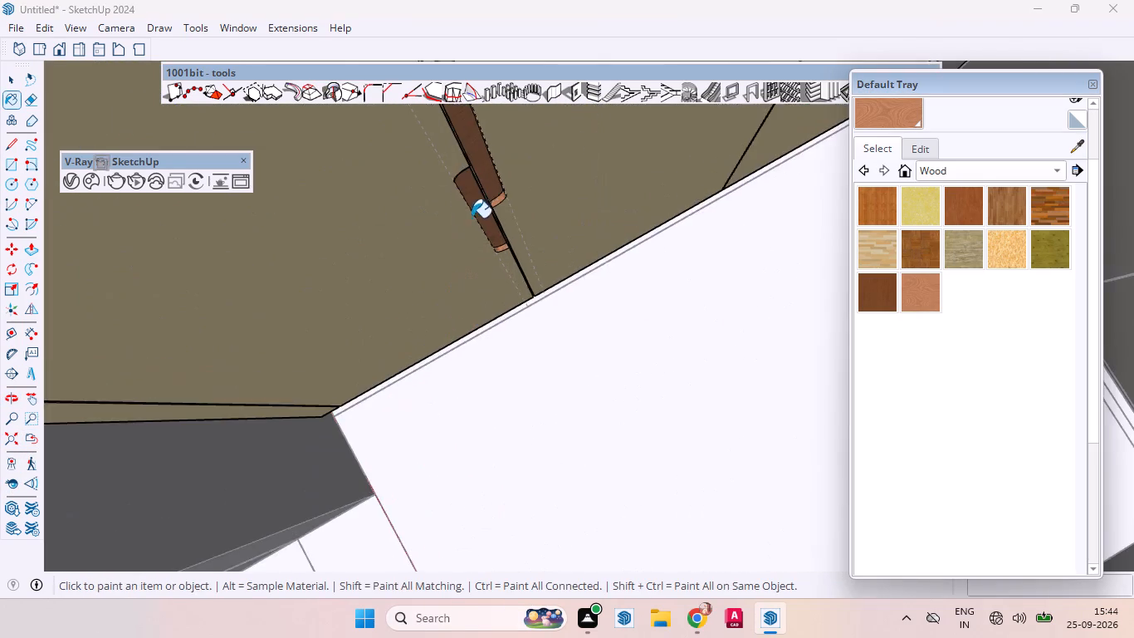
pyautogui.moveTo(474, 223); pyautogui.dragTo(520, 189, button='middle')
pyautogui.scroll(-8, 599, 262)
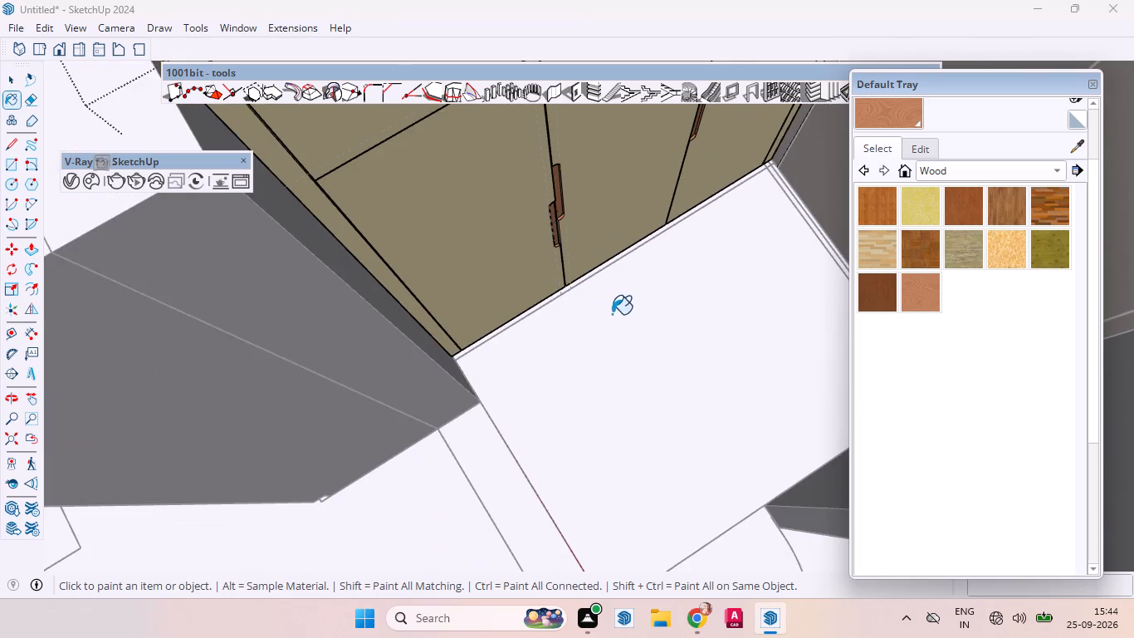
pyautogui.scroll(7, 553, 168)
pyautogui.scroll(-1, 549, 158)
pyautogui.scroll(16, 549, 158)
pyautogui.moveTo(569, 188); pyautogui.dragTo(588, 47, button='middle')
pyautogui.scroll(10, 520, 126)
pyautogui.click(545, 137)
pyautogui.scroll(-4, 636, 211)
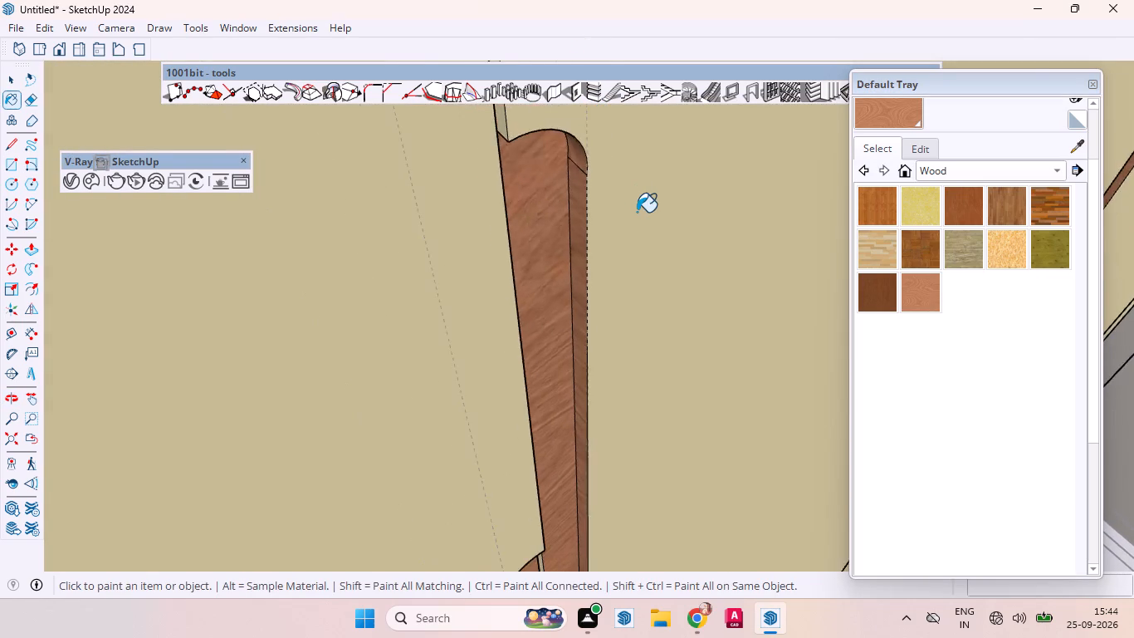
pyautogui.scroll(-8, 637, 220)
pyautogui.moveTo(575, 495); pyautogui.dragTo(445, 249, button='middle')
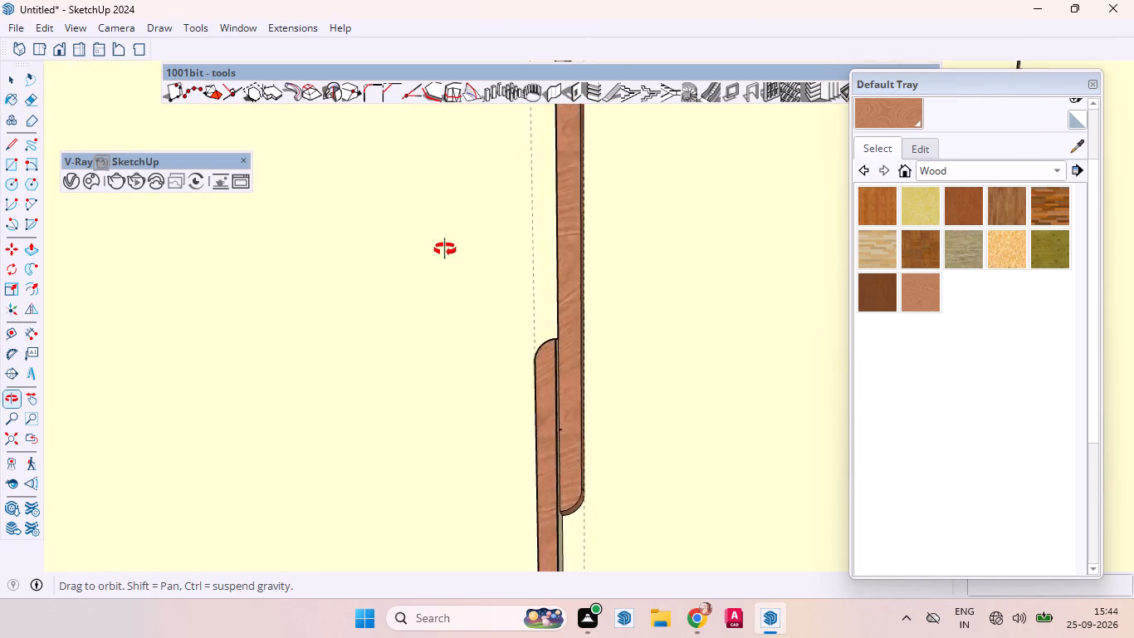
pyautogui.moveTo(445, 249); pyautogui.dragTo(255, 204, button='middle')
pyautogui.scroll(10, 549, 362)
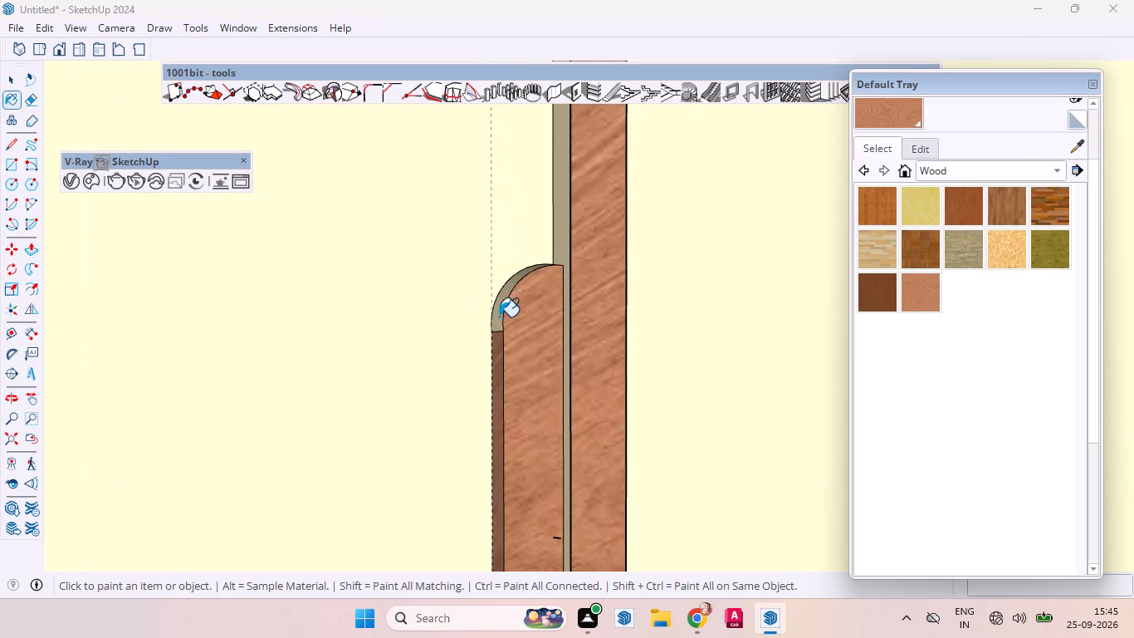
pyautogui.click(498, 312)
# Paint both half-faces and curved edges of the round handle at the first vertical gap and horizontal gap crossing with the same wood.
pyautogui.scroll(-13, 648, 371)
pyautogui.scroll(2, 613, 379)
pyautogui.scroll(-4, 613, 380)
pyautogui.moveTo(567, 346); pyautogui.dragTo(663, 472, button='middle')
pyautogui.scroll(-3, 627, 443)
pyautogui.scroll(3, 629, 444)
pyautogui.scroll(-15, 629, 444)
pyautogui.scroll(2, 643, 516)
pyautogui.scroll(-1, 644, 517)
pyautogui.scroll(14, 662, 267)
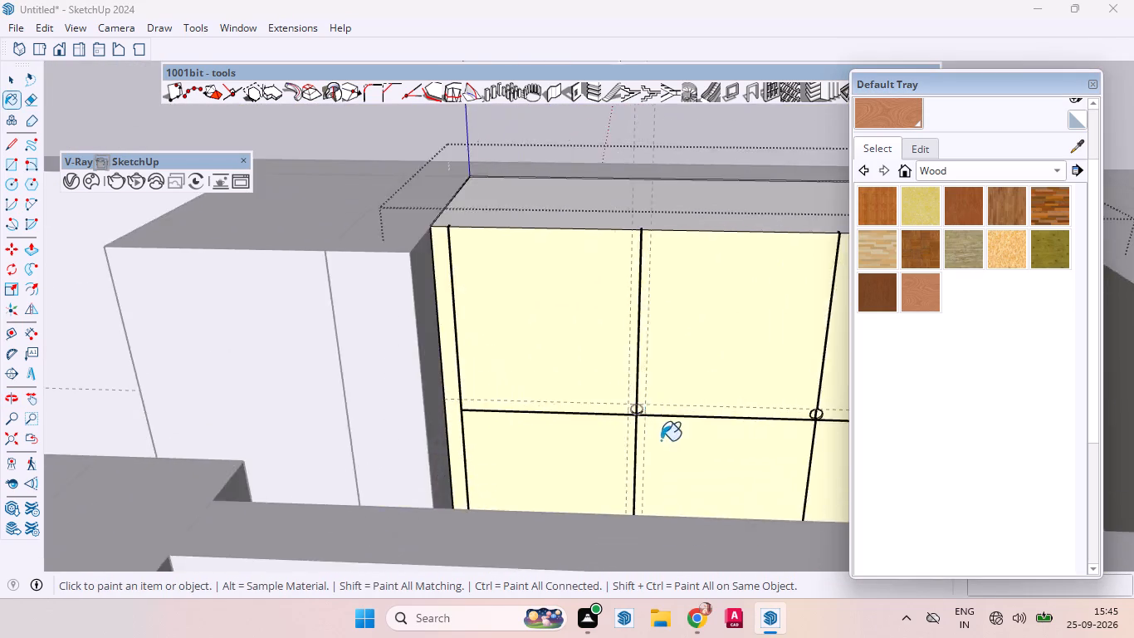
pyautogui.scroll(3, 661, 440)
pyautogui.scroll(-1, 662, 437)
pyautogui.scroll(7, 625, 420)
pyautogui.scroll(-1, 618, 383)
pyautogui.scroll(5, 618, 383)
pyautogui.scroll(-1, 618, 380)
pyautogui.scroll(6, 618, 379)
pyautogui.click(613, 371)
pyautogui.click(655, 373)
pyautogui.scroll(9, 625, 385)
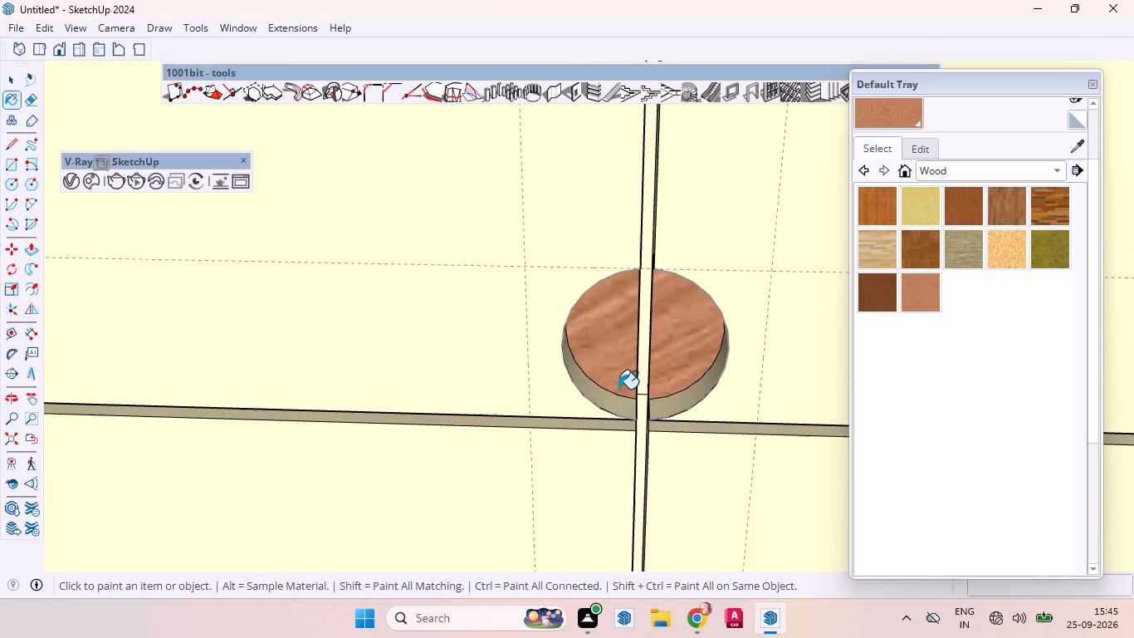
pyautogui.scroll(4, 618, 389)
pyautogui.click(580, 406)
pyautogui.click(736, 425)
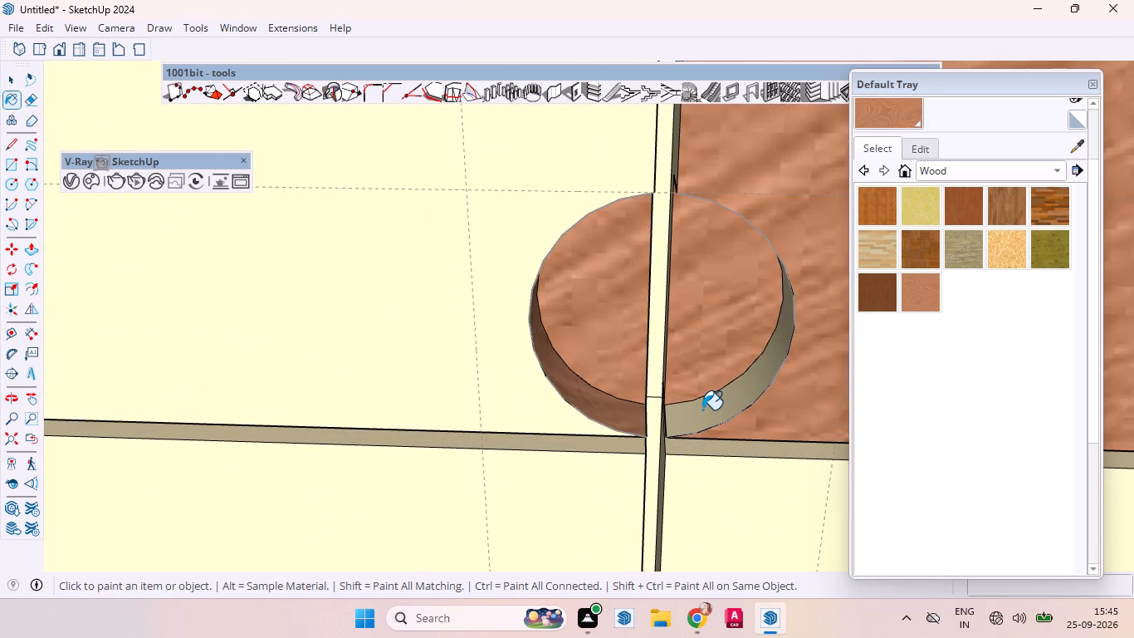
pyautogui.hotkey('ctrl', 'z')
pyautogui.click(714, 404)
pyautogui.scroll(1, 585, 375)
pyautogui.moveTo(579, 373); pyautogui.dragTo(434, 106, button='middle')
pyautogui.scroll(1, 434, 103)
pyautogui.press('space')
# Exit the wardrobe group and delete the dashed guide lines crossing the model.
pyautogui.scroll(-20, 623, 381)
pyautogui.scroll(-3, 623, 381)
pyautogui.scroll(1, 627, 358)
pyautogui.scroll(-1, 628, 358)
pyautogui.scroll(1, 629, 358)
pyautogui.scroll(-3, 633, 358)
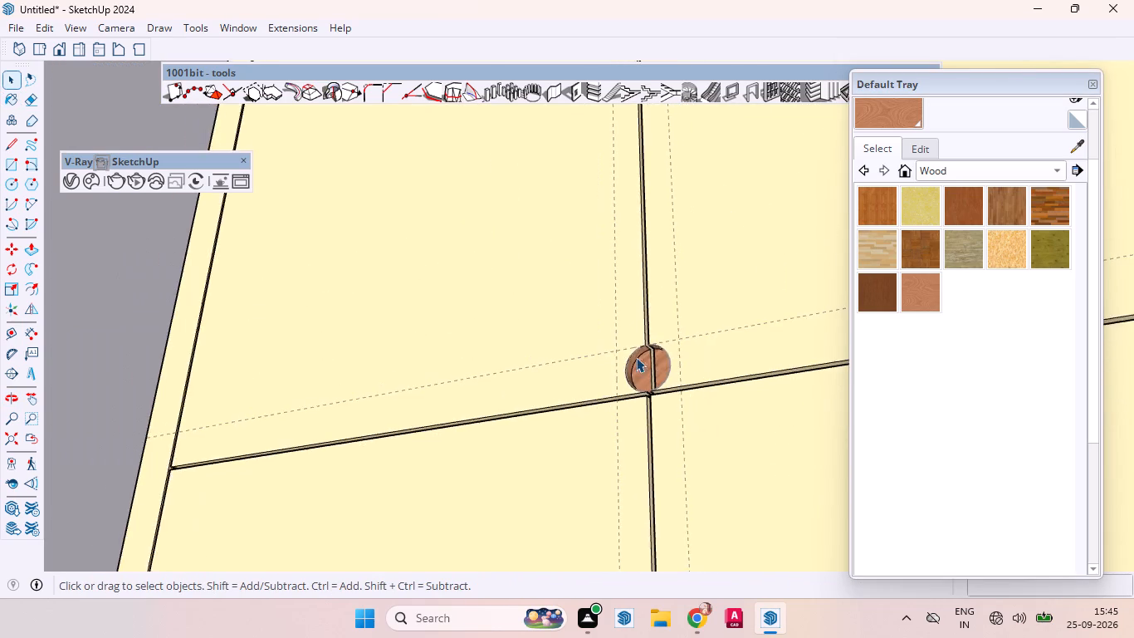
pyautogui.scroll(-19, 636, 357)
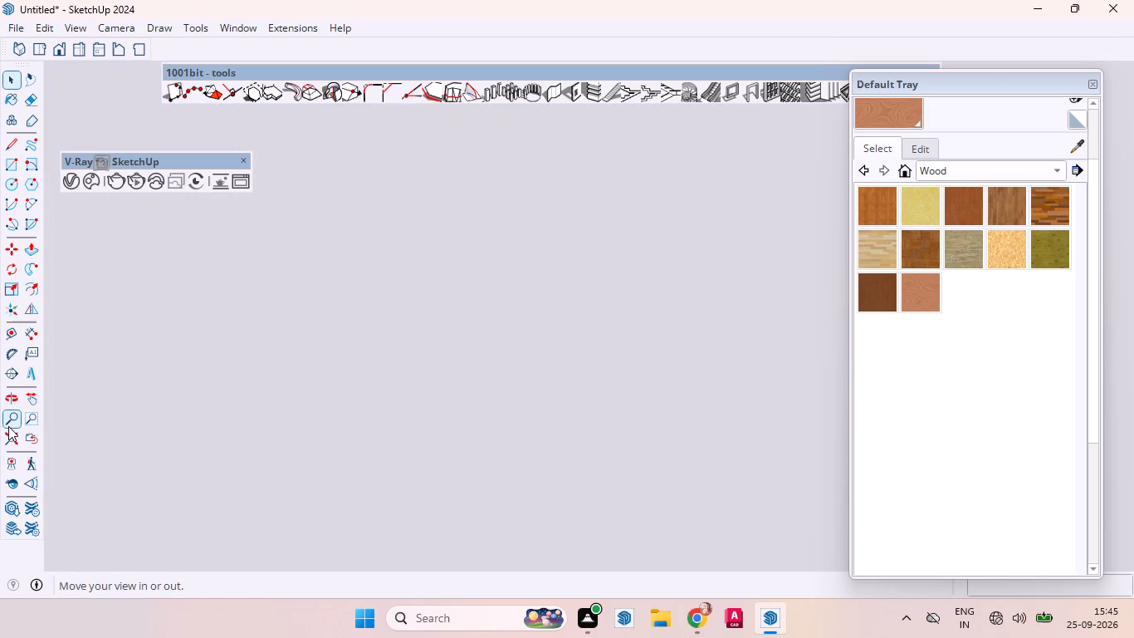
pyautogui.click(9, 430)
pyautogui.scroll(-3, 653, 118)
pyautogui.scroll(1, 652, 141)
pyautogui.scroll(-9, 650, 151)
pyautogui.moveTo(519, 370); pyautogui.dragTo(570, 605, button='middle')
pyautogui.scroll(-6, 575, 430)
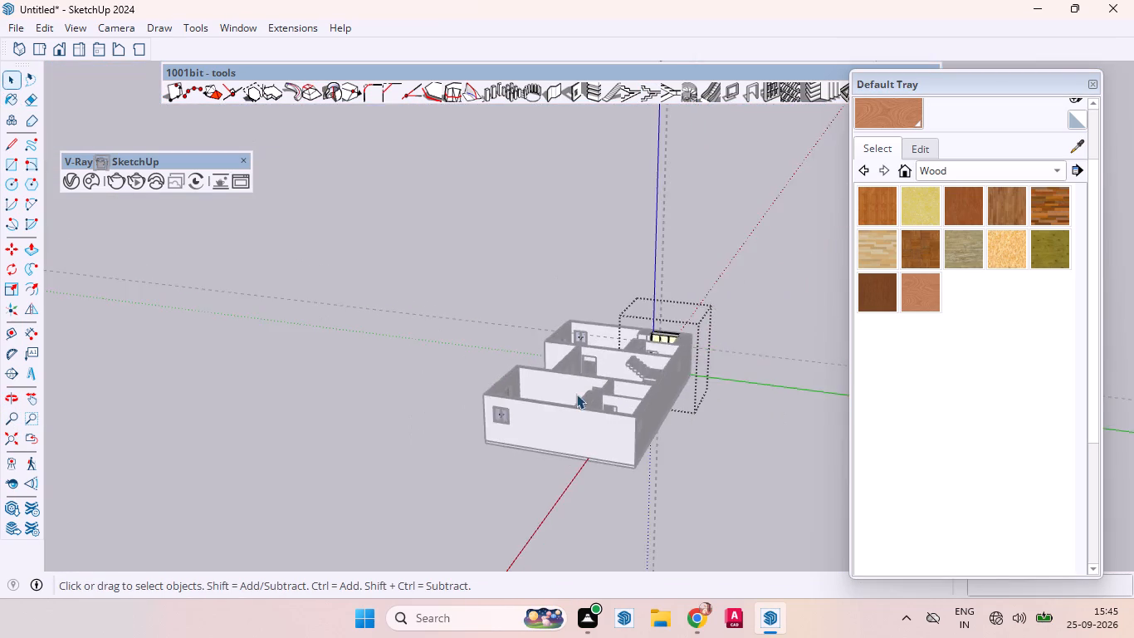
pyautogui.scroll(-4, 576, 394)
pyautogui.click(701, 447)
pyautogui.moveTo(751, 417); pyautogui.dragTo(755, 260)
pyautogui.moveTo(745, 432); pyautogui.dragTo(740, 363)
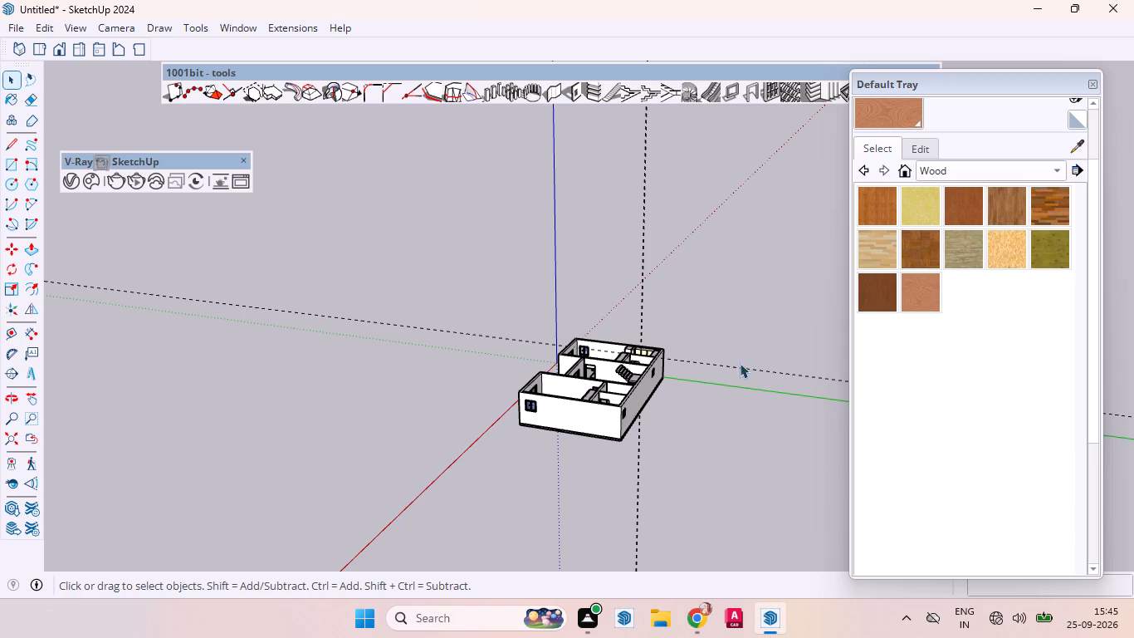
pyautogui.moveTo(740, 363); pyautogui.dragTo(740, 312)
pyautogui.press('Delete')
pyautogui.moveTo(745, 232); pyautogui.dragTo(500, 57)
pyautogui.press('Delete')
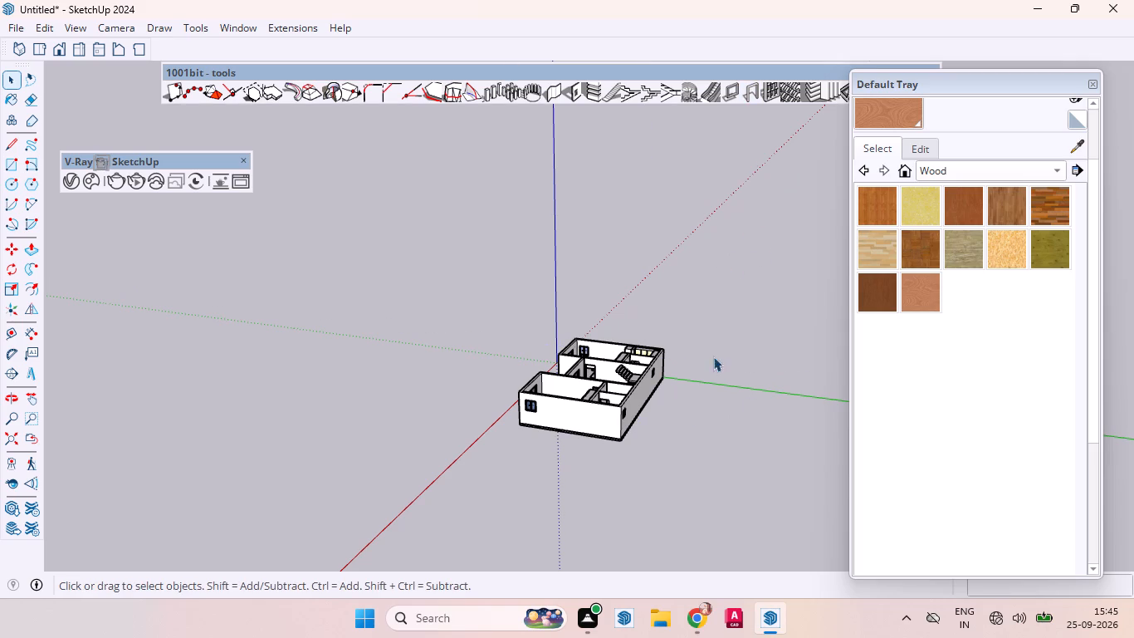
# Paint both half-faces and curved edges of the round handle at the second vertical gap with the light reddish-brown Wood material.
pyautogui.scroll(10, 706, 382)
pyautogui.scroll(-1, 624, 354)
pyautogui.scroll(2, 625, 354)
pyautogui.moveTo(578, 350); pyautogui.dragTo(702, 442, button='middle')
pyautogui.scroll(14, 634, 292)
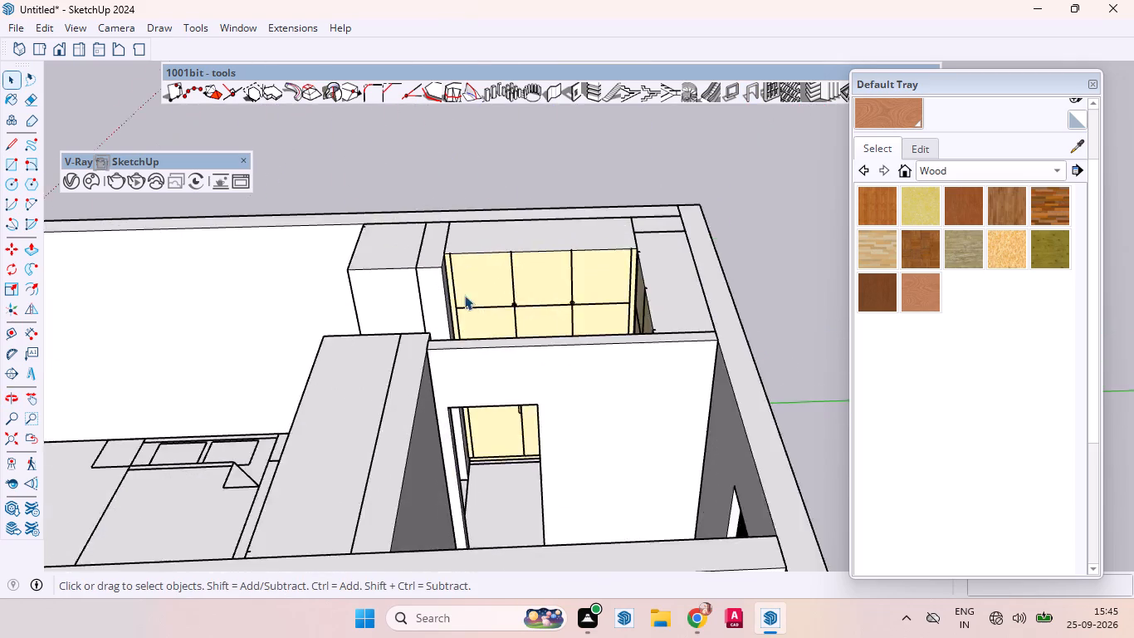
pyautogui.scroll(2, 464, 295)
pyautogui.moveTo(462, 295); pyautogui.dragTo(585, 384, button='middle')
pyautogui.scroll(2, 539, 381)
pyautogui.scroll(-1, 541, 382)
pyautogui.scroll(3, 550, 385)
pyautogui.moveTo(560, 388); pyautogui.dragTo(662, 368, button='middle')
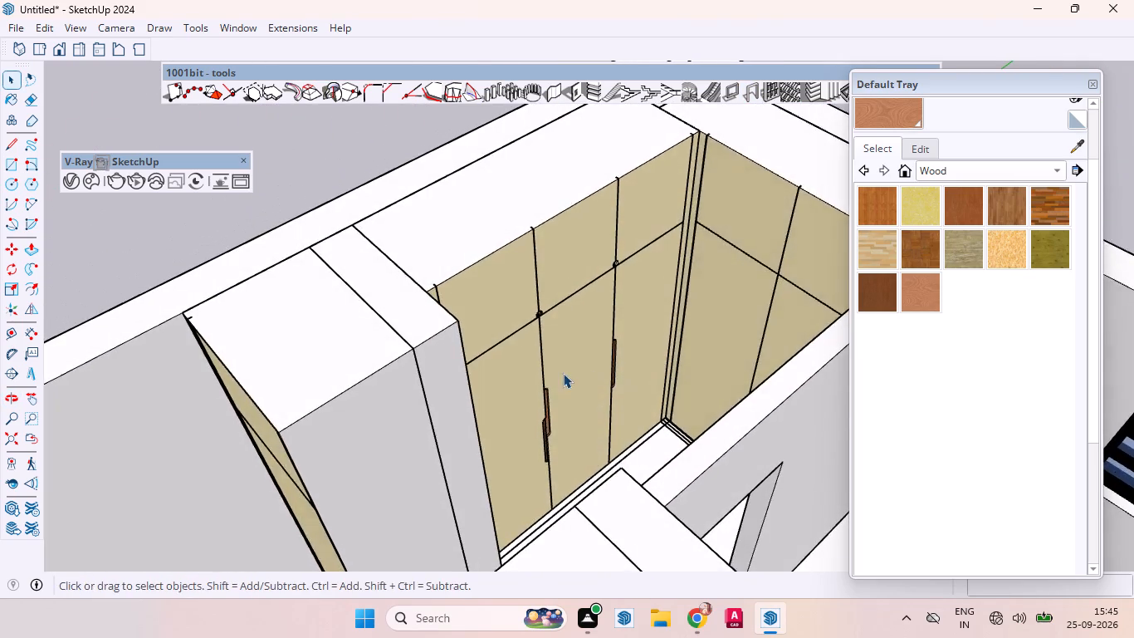
pyautogui.scroll(-5, 563, 373)
pyautogui.moveTo(544, 385); pyautogui.dragTo(767, 380, button='middle')
pyautogui.scroll(5, 667, 303)
pyautogui.moveTo(638, 351); pyautogui.dragTo(439, 361, button='middle')
pyautogui.scroll(3, 528, 355)
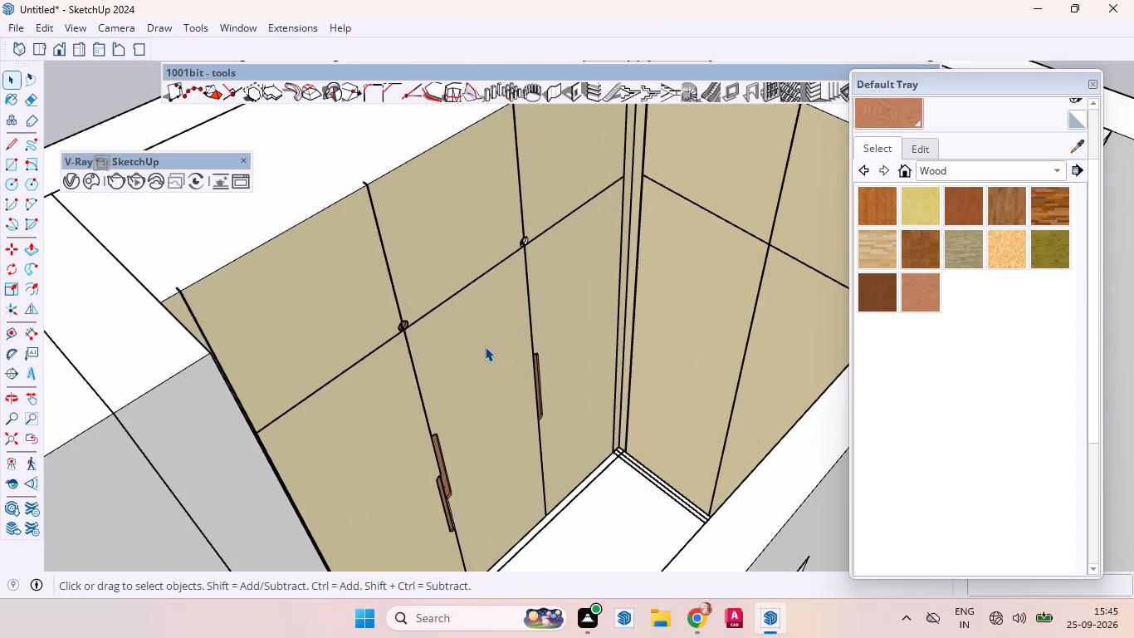
pyautogui.scroll(1, 511, 272)
pyautogui.scroll(-4, 515, 263)
pyautogui.scroll(20, 515, 263)
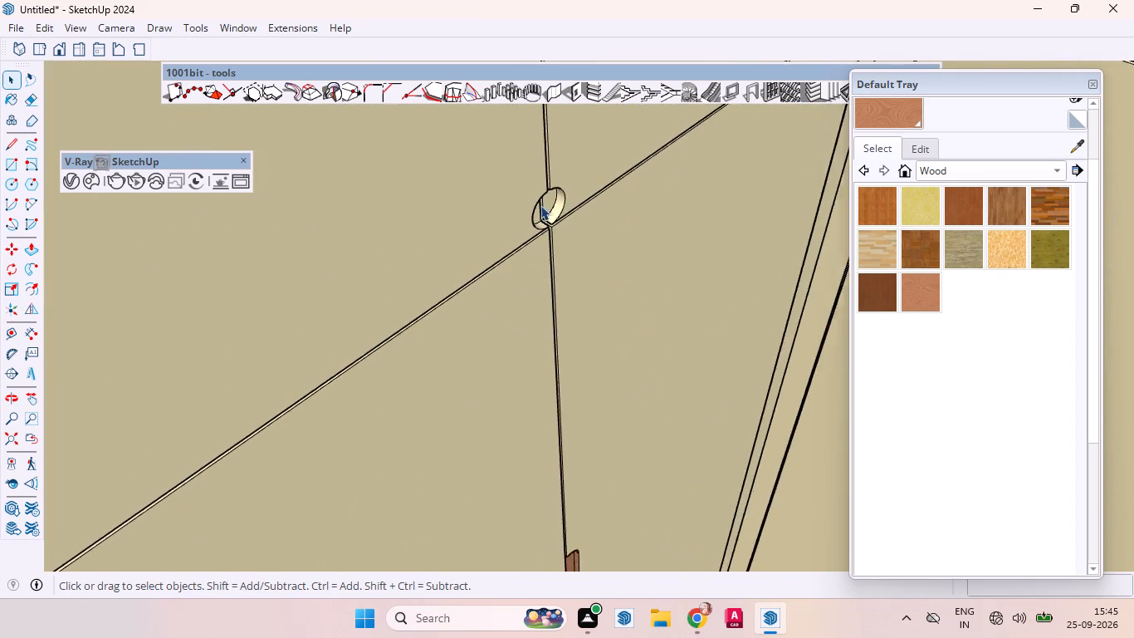
pyautogui.scroll(17, 540, 205)
pyautogui.scroll(-3, 557, 204)
pyautogui.scroll(2, 557, 204)
pyautogui.click(891, 101)
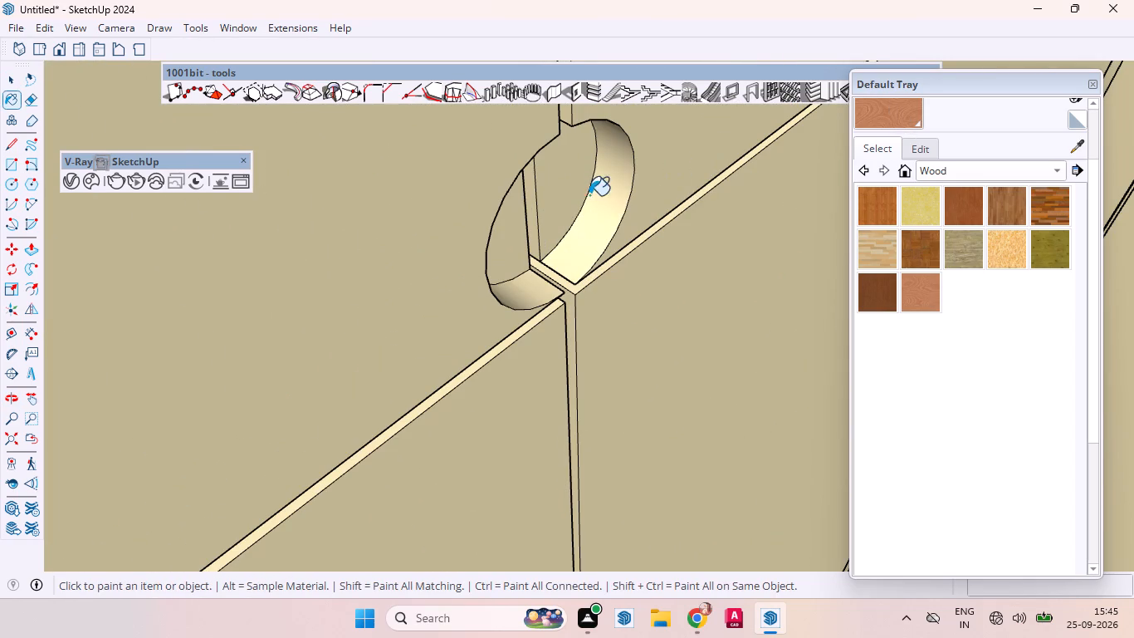
pyautogui.moveTo(607, 223); pyautogui.dragTo(593, 224)
pyautogui.press('space')
pyautogui.tripleClick(593, 224)
pyautogui.click(585, 224)
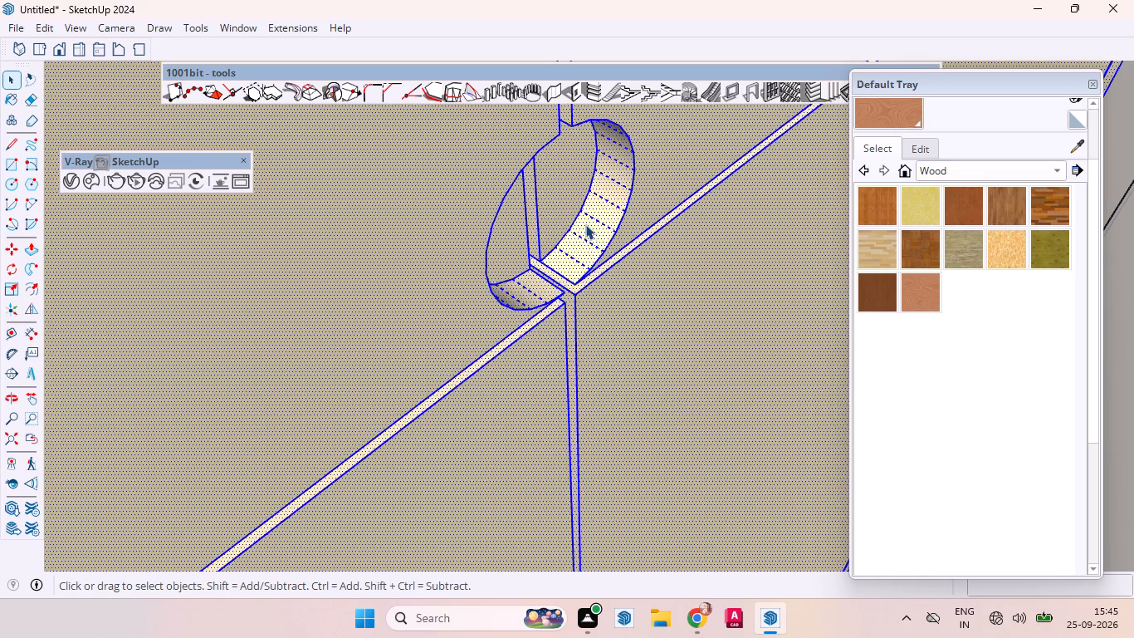
pyautogui.click(885, 113)
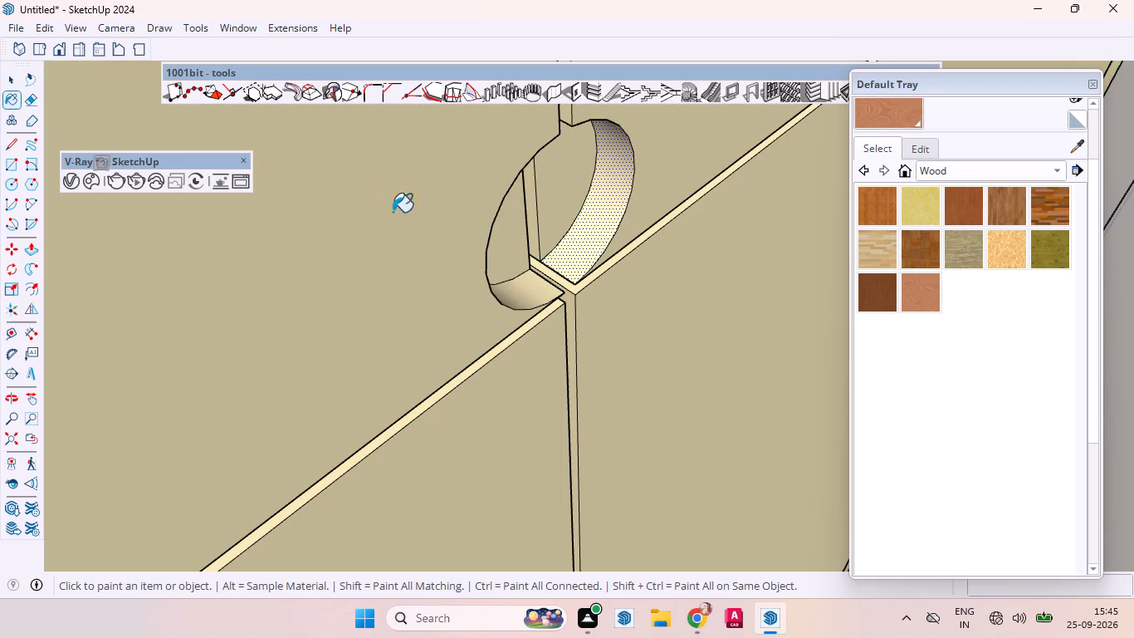
pyautogui.click(569, 196)
pyautogui.click(597, 204)
pyautogui.click(497, 238)
pyautogui.moveTo(525, 278); pyautogui.dragTo(525, 279)
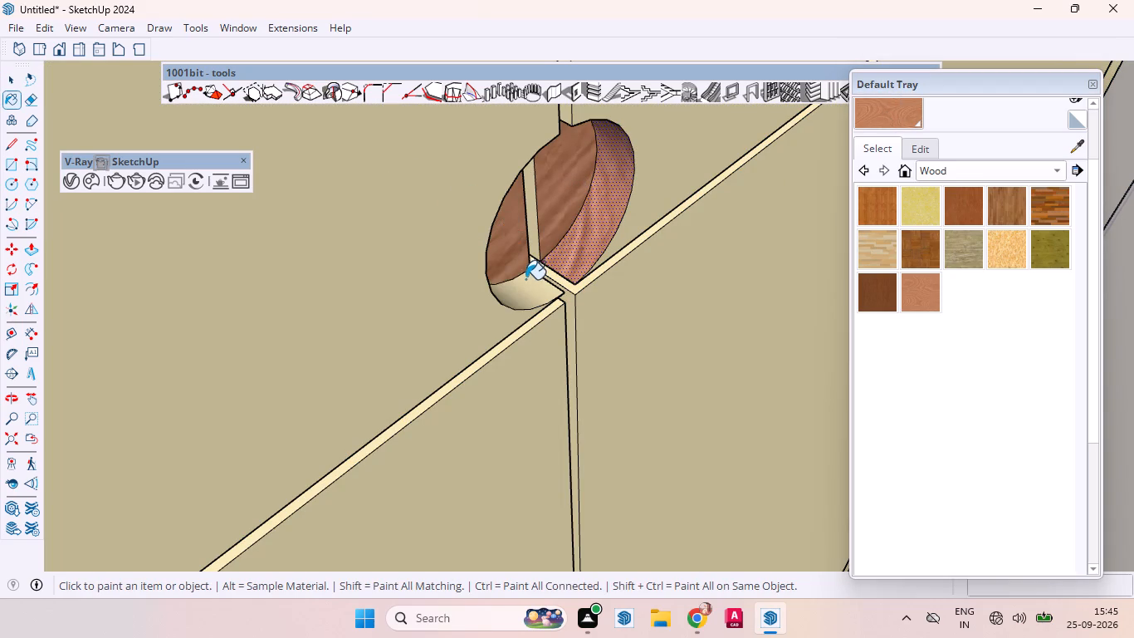
pyautogui.moveTo(525, 279); pyautogui.dragTo(529, 290)
pyautogui.press('space')
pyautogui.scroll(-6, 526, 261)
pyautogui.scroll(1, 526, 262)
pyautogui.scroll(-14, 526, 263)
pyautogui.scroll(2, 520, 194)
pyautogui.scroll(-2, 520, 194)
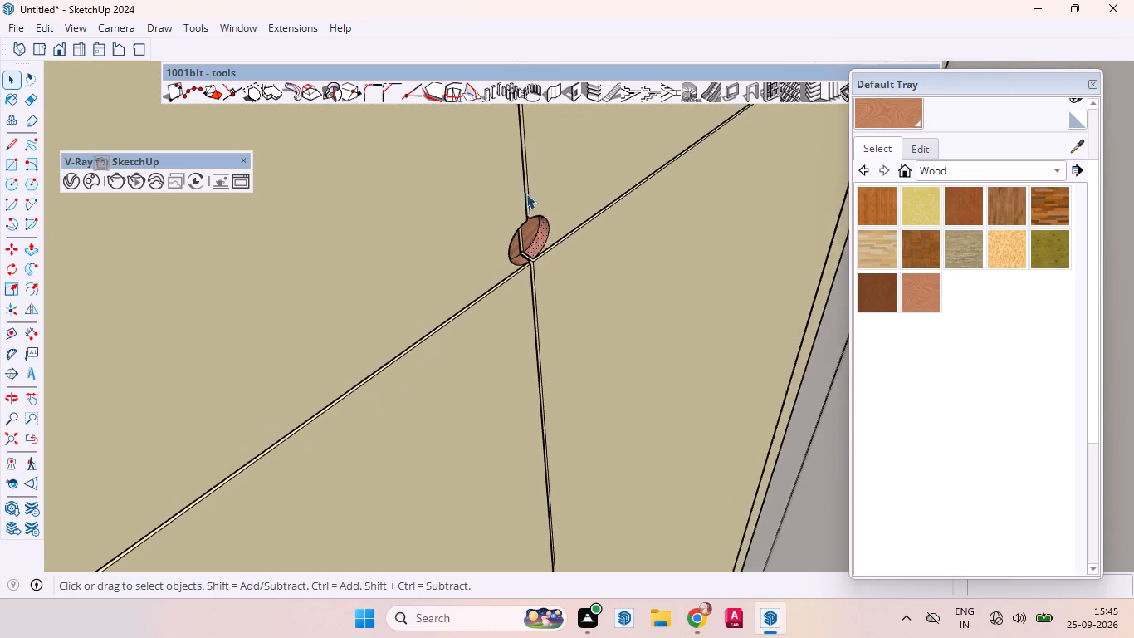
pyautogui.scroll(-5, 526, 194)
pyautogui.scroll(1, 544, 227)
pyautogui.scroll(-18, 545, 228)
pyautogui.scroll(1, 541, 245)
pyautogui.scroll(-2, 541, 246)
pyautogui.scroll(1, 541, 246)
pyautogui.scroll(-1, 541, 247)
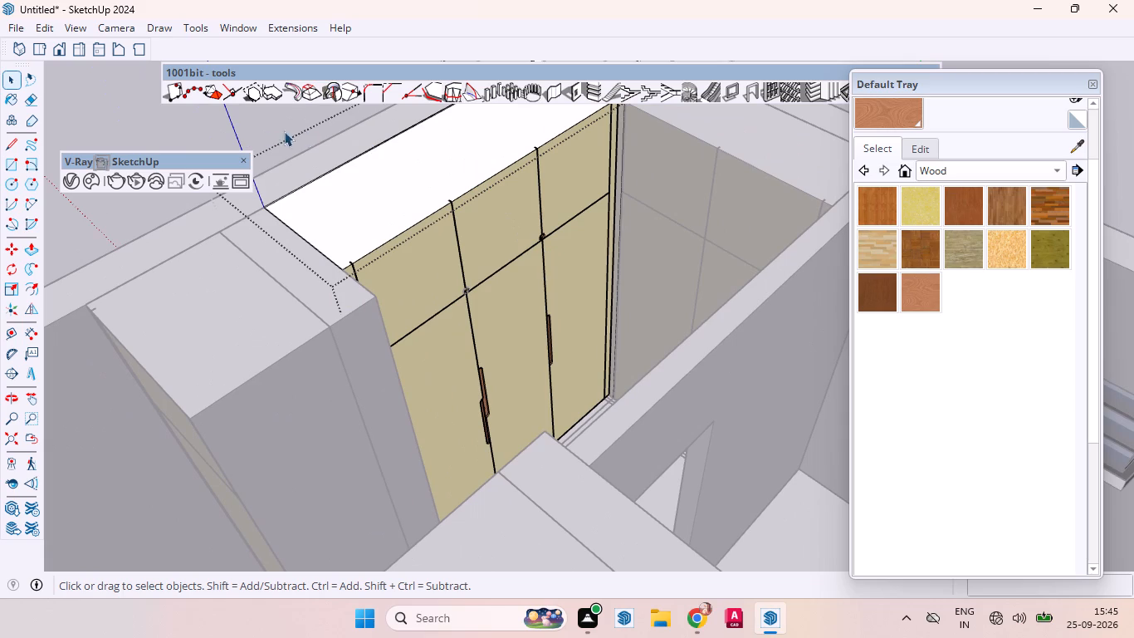
# Exit the wardrobe group.
pyautogui.click(140, 115)
# Examine the inner corner where the wardrobe with painted handles meets the adjoining wardrobe without handles.
pyautogui.moveTo(400, 233); pyautogui.dragTo(808, 188, button='middle')
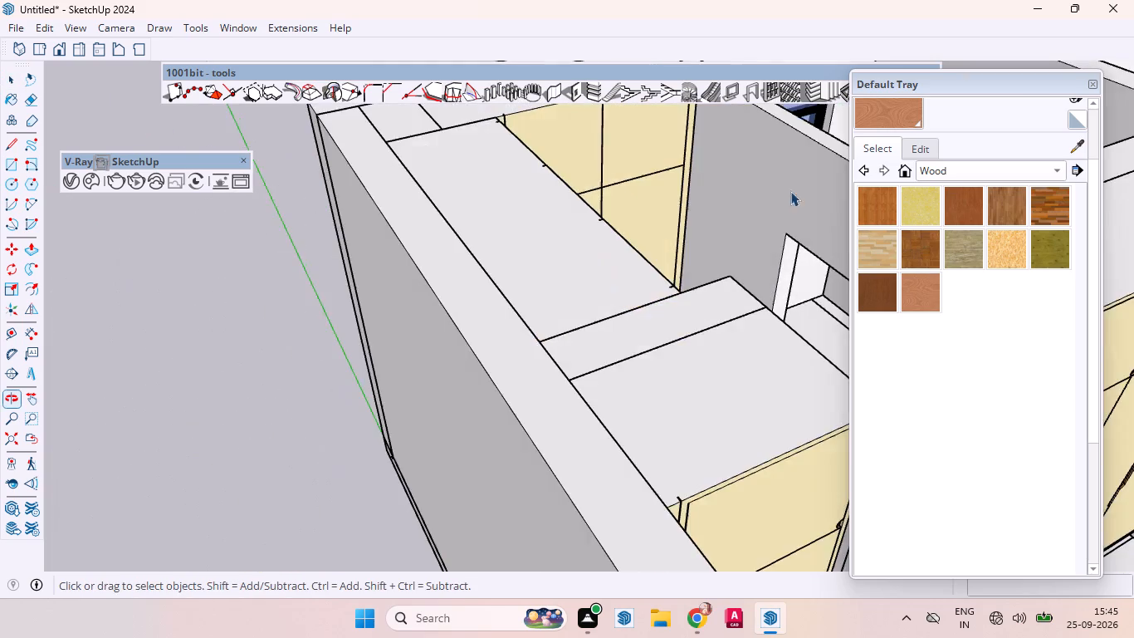
pyautogui.scroll(7, 695, 208)
pyautogui.scroll(-1, 616, 218)
pyautogui.scroll(2, 618, 218)
pyautogui.moveTo(672, 243); pyautogui.dragTo(314, 227, button='middle')
pyautogui.scroll(-6, 585, 248)
pyautogui.scroll(3, 601, 248)
pyautogui.scroll(-1, 604, 248)
pyautogui.scroll(7, 386, 304)
pyautogui.moveTo(486, 351); pyautogui.dragTo(609, 354, button='middle')
pyautogui.scroll(1, 608, 347)
pyautogui.scroll(-2, 609, 302)
pyautogui.scroll(1, 614, 299)
pyautogui.scroll(-7, 616, 299)
pyautogui.scroll(8, 715, 336)
pyautogui.scroll(-1, 685, 341)
pyautogui.scroll(1, 685, 341)
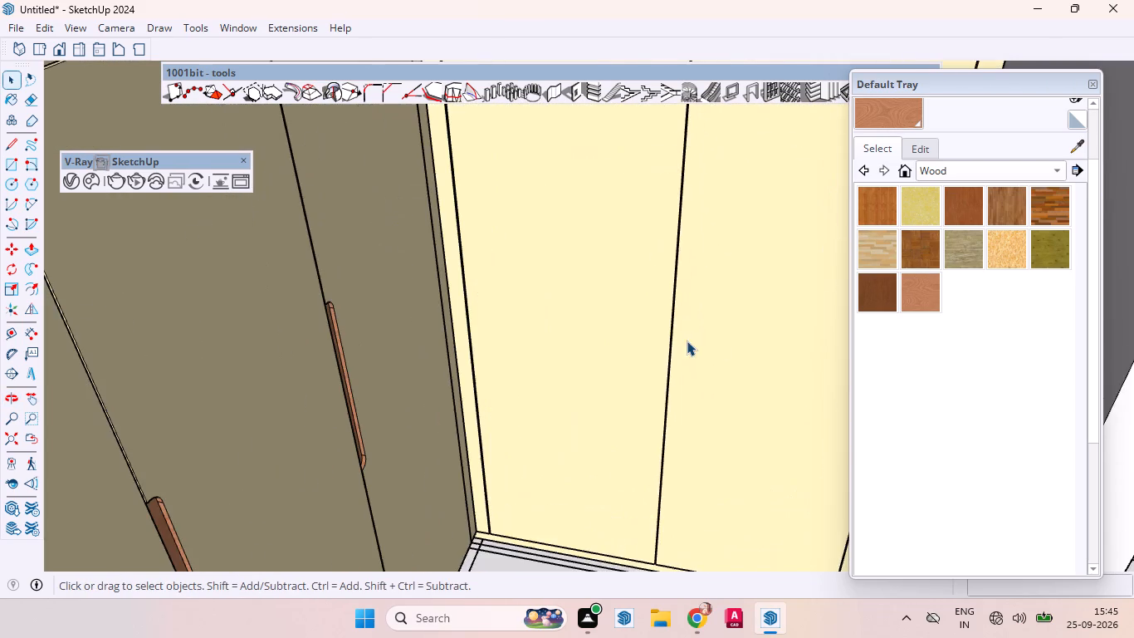
pyautogui.moveTo(678, 344); pyautogui.dragTo(700, 348, button='middle')
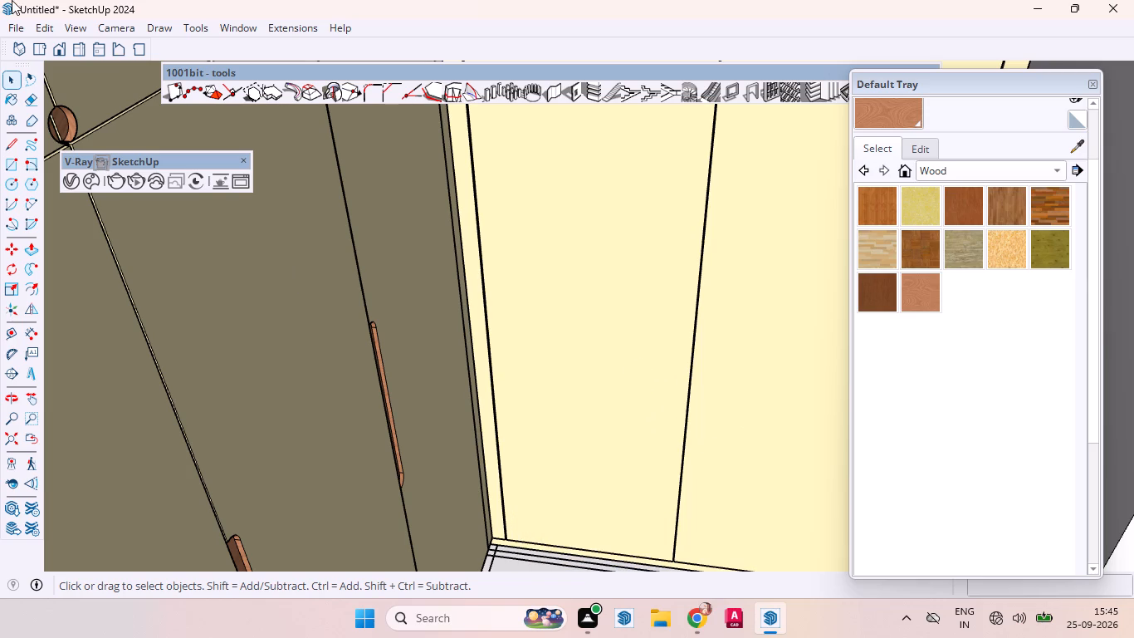
pyautogui.scroll(-2, 343, 244)
pyautogui.scroll(2, 396, 275)
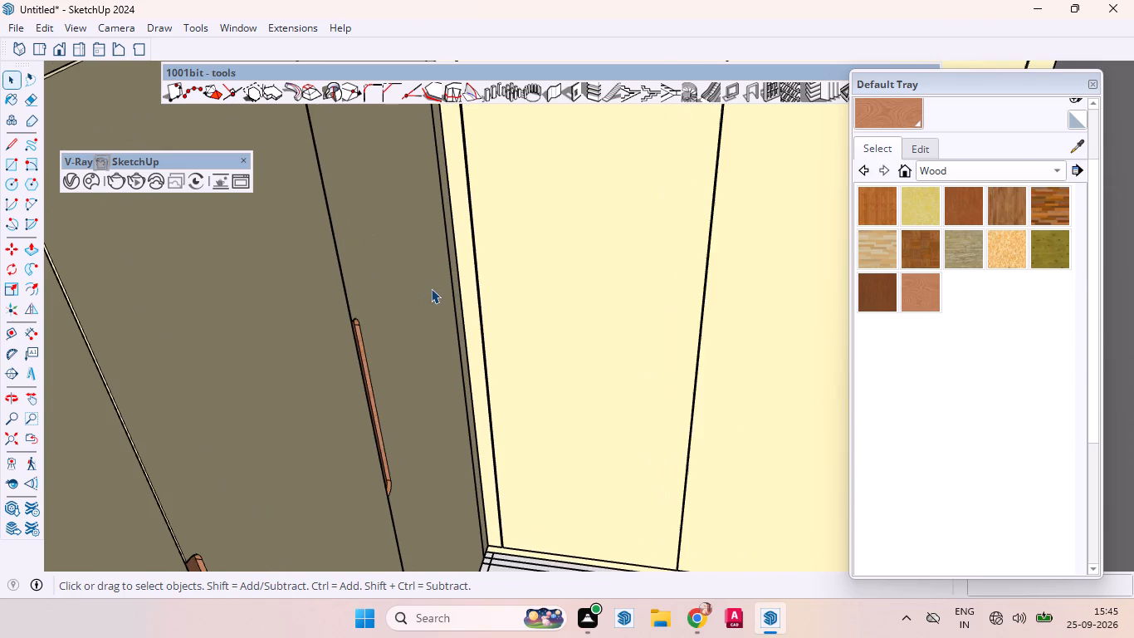
pyautogui.moveTo(464, 282); pyautogui.dragTo(461, 287, button='middle')
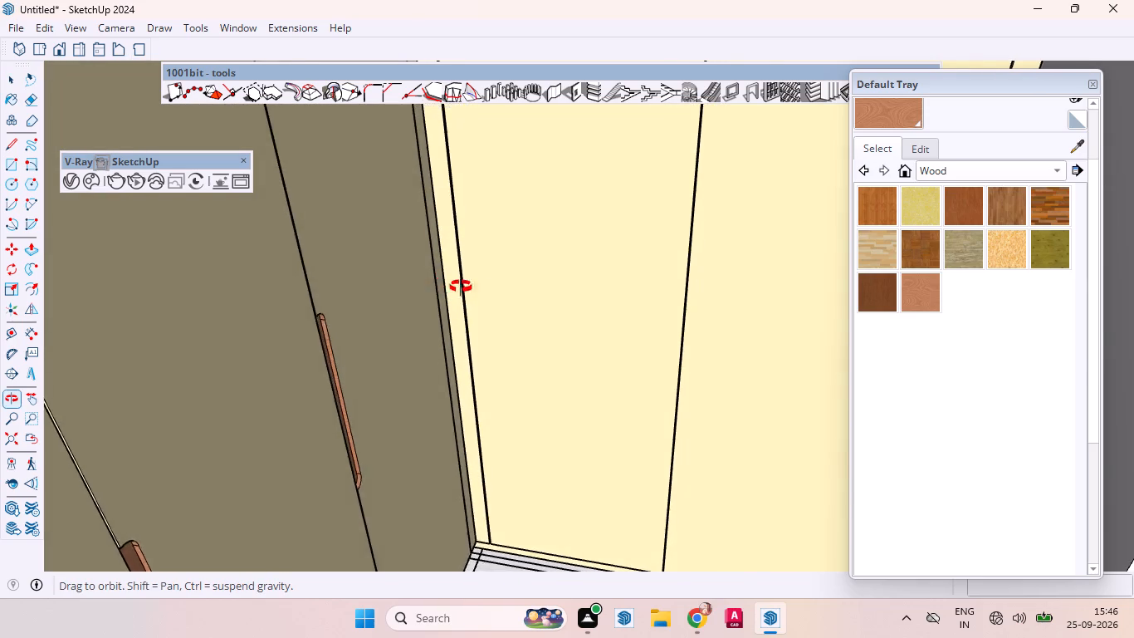
pyautogui.moveTo(461, 287); pyautogui.dragTo(492, 295, button='middle')
pyautogui.scroll(-1, 498, 253)
pyautogui.scroll(1, 498, 253)
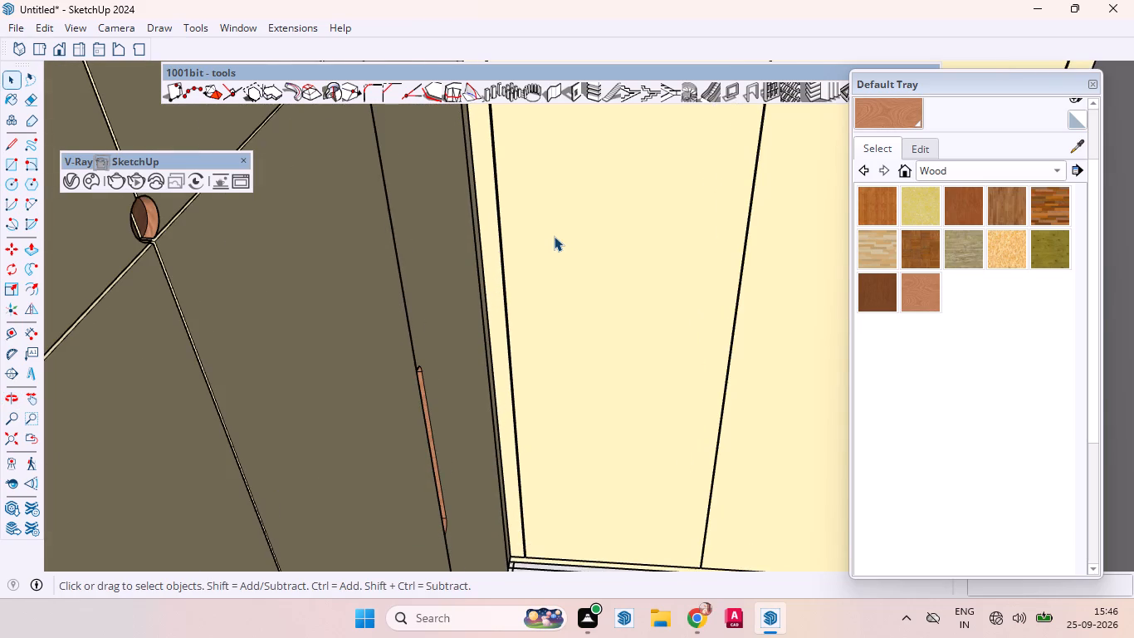
pyautogui.scroll(2, 558, 236)
pyautogui.scroll(-3, 560, 228)
pyautogui.scroll(2, 560, 233)
pyautogui.scroll(-1, 560, 233)
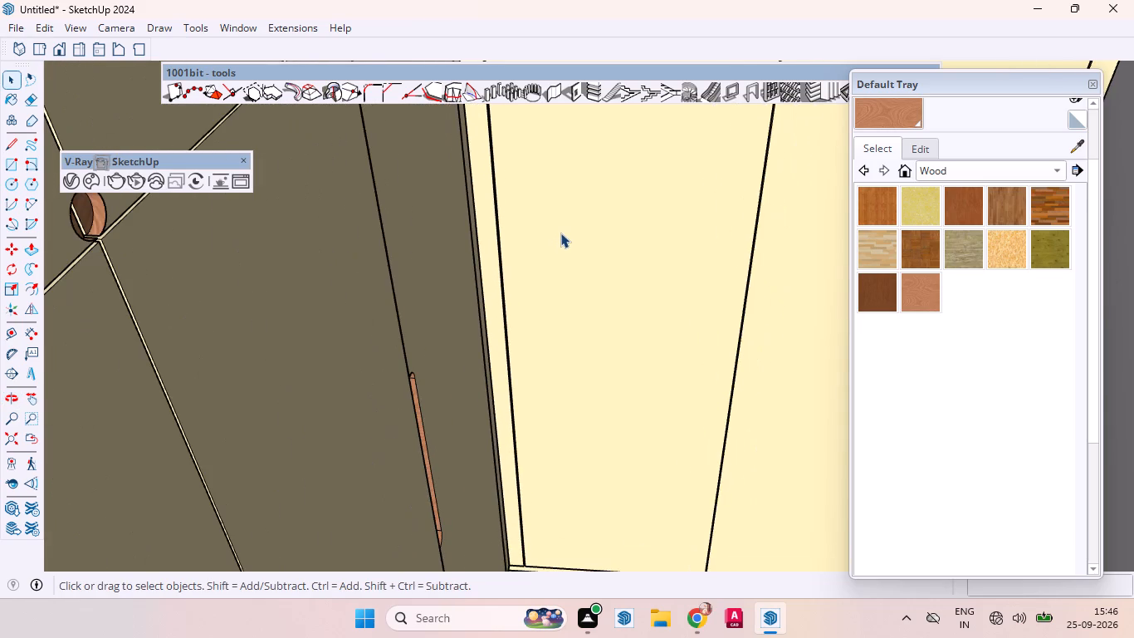
pyautogui.scroll(1, 560, 233)
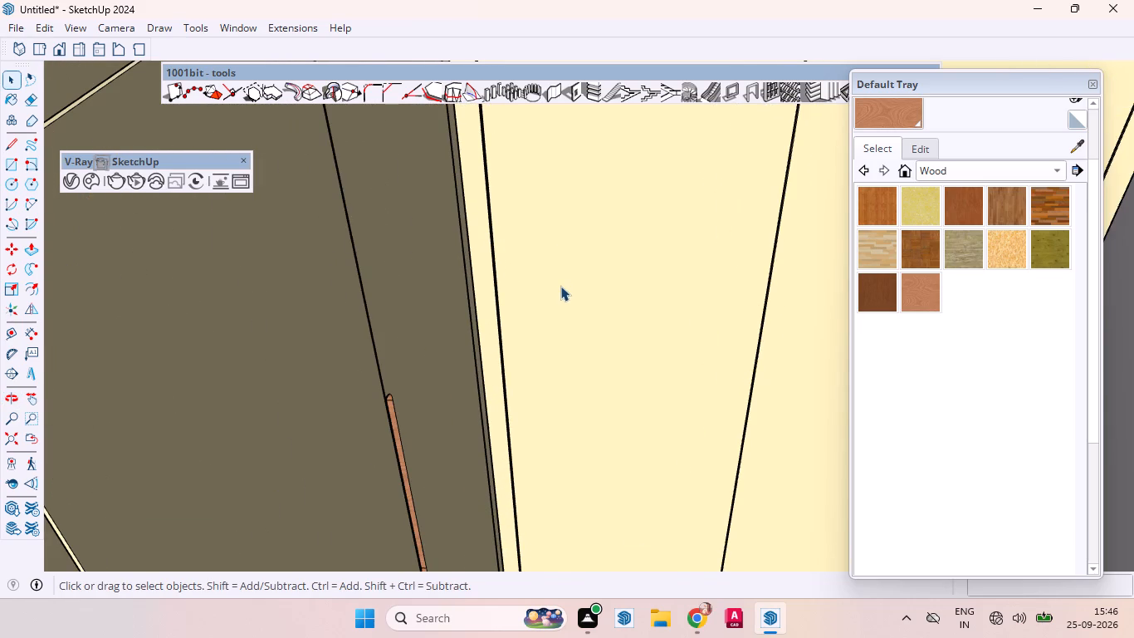
pyautogui.scroll(-1, 562, 292)
pyautogui.scroll(2, 563, 295)
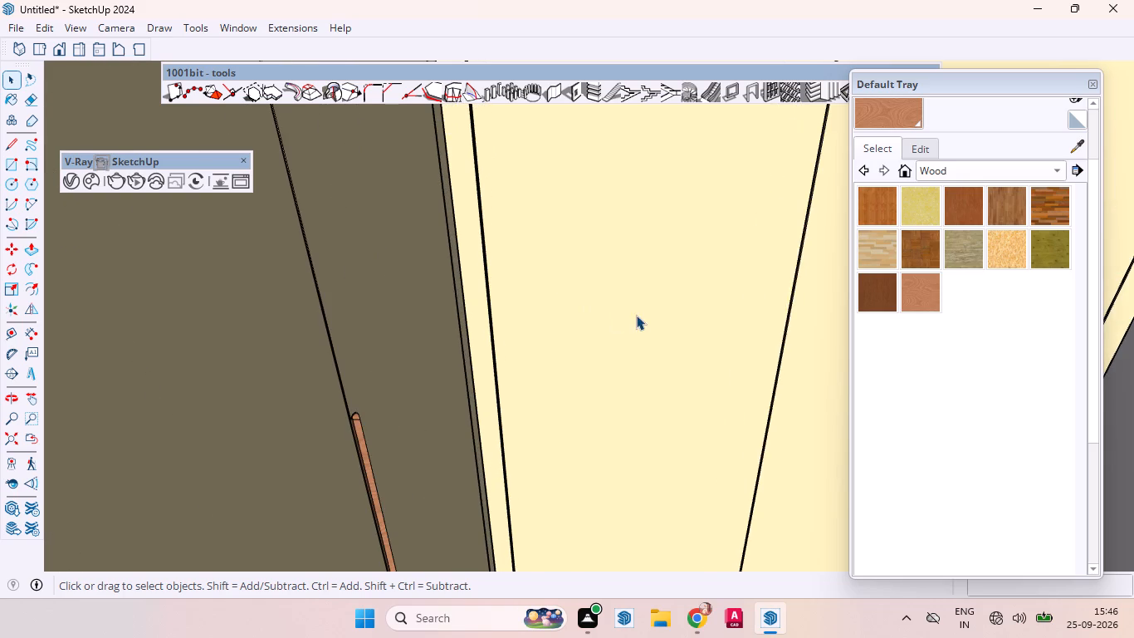
pyautogui.moveTo(613, 320); pyautogui.dragTo(595, 322, button='middle')
pyautogui.scroll(-1, 604, 331)
pyautogui.scroll(3, 606, 332)
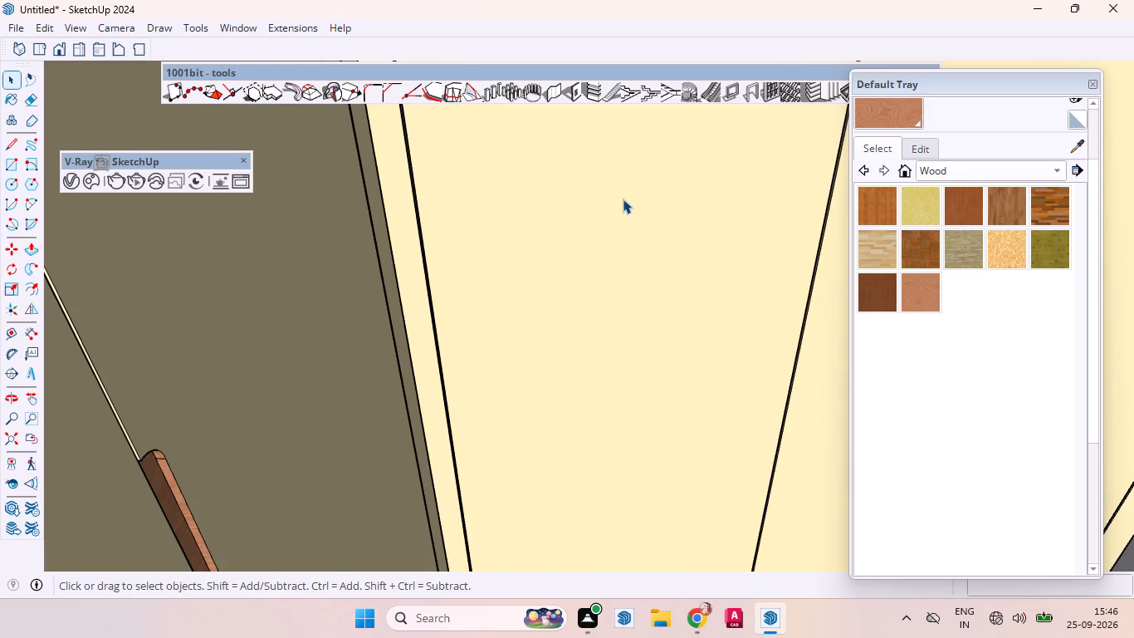
pyautogui.scroll(-6, 565, 251)
# Inspect the wood finish on the long door handles from below and from the side, including their rounded ends and edges.
pyautogui.moveTo(604, 277); pyautogui.dragTo(430, 421, button='middle')
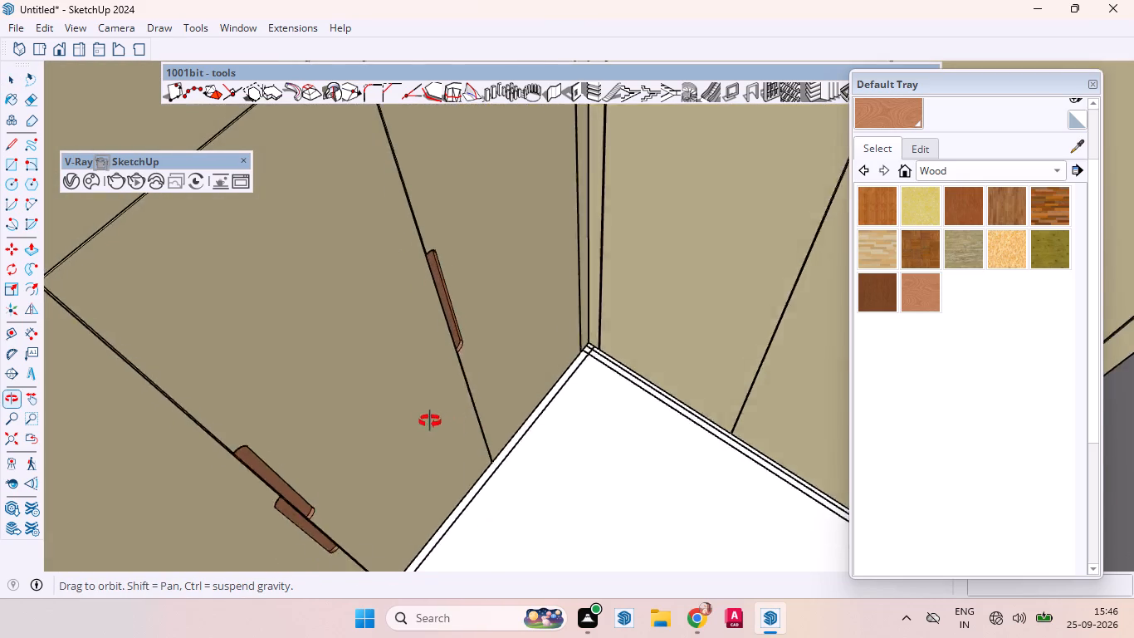
pyautogui.moveTo(430, 421); pyautogui.dragTo(276, 344, button='middle')
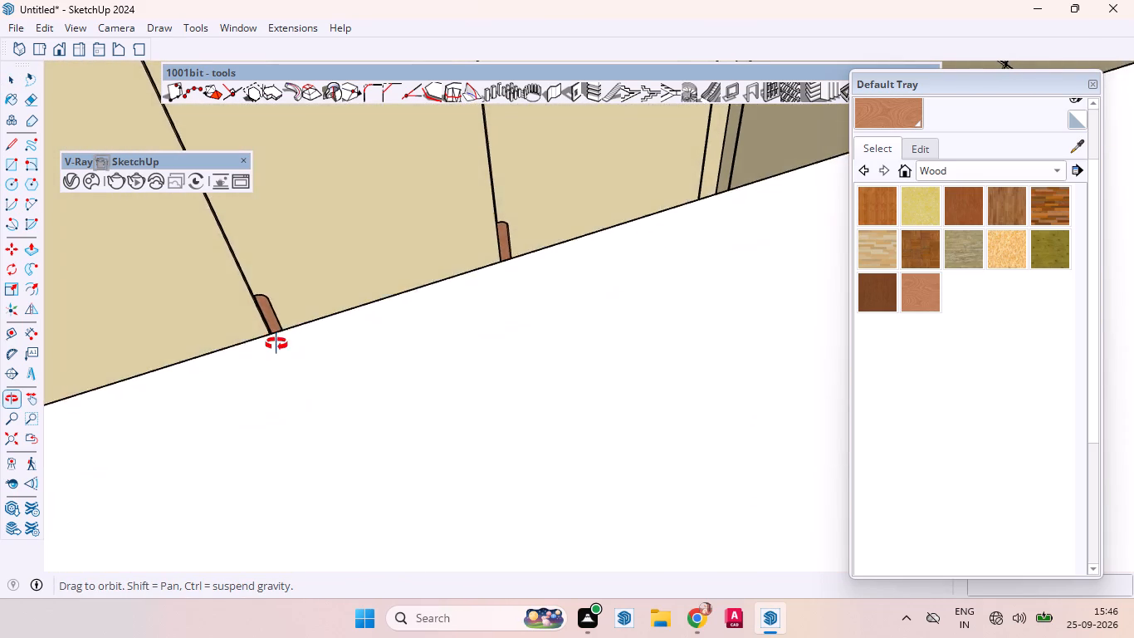
pyautogui.moveTo(276, 344); pyautogui.dragTo(286, 351, button='middle')
pyautogui.scroll(16, 287, 370)
pyautogui.scroll(-1, 292, 386)
pyautogui.scroll(6, 292, 386)
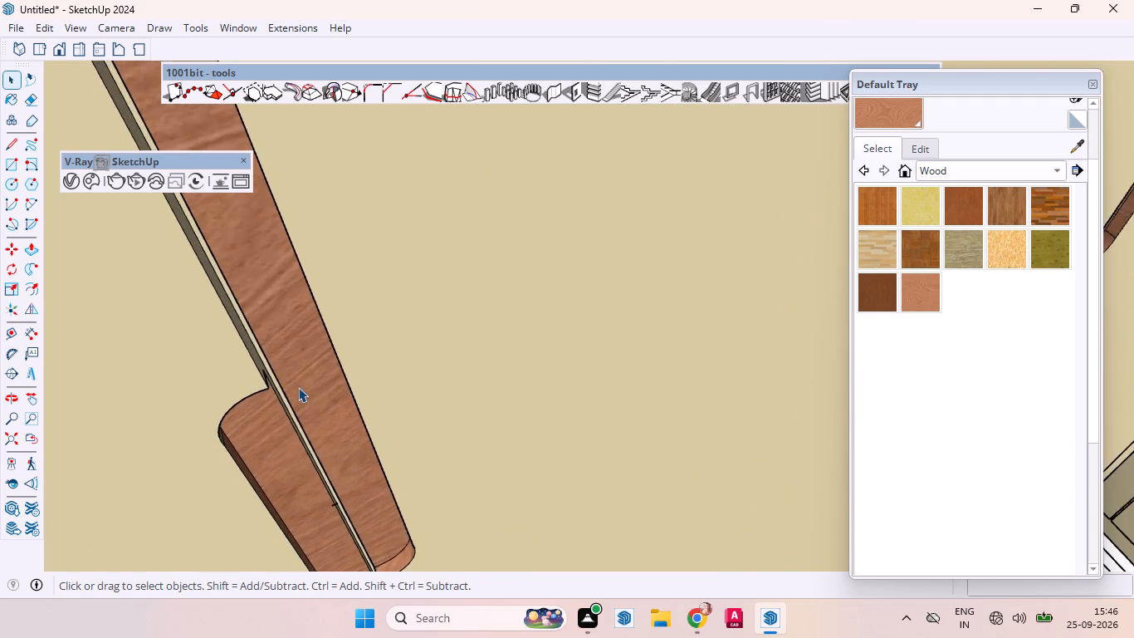
pyautogui.moveTo(298, 387); pyautogui.dragTo(511, 238, button='middle')
pyautogui.scroll(1, 298, 387)
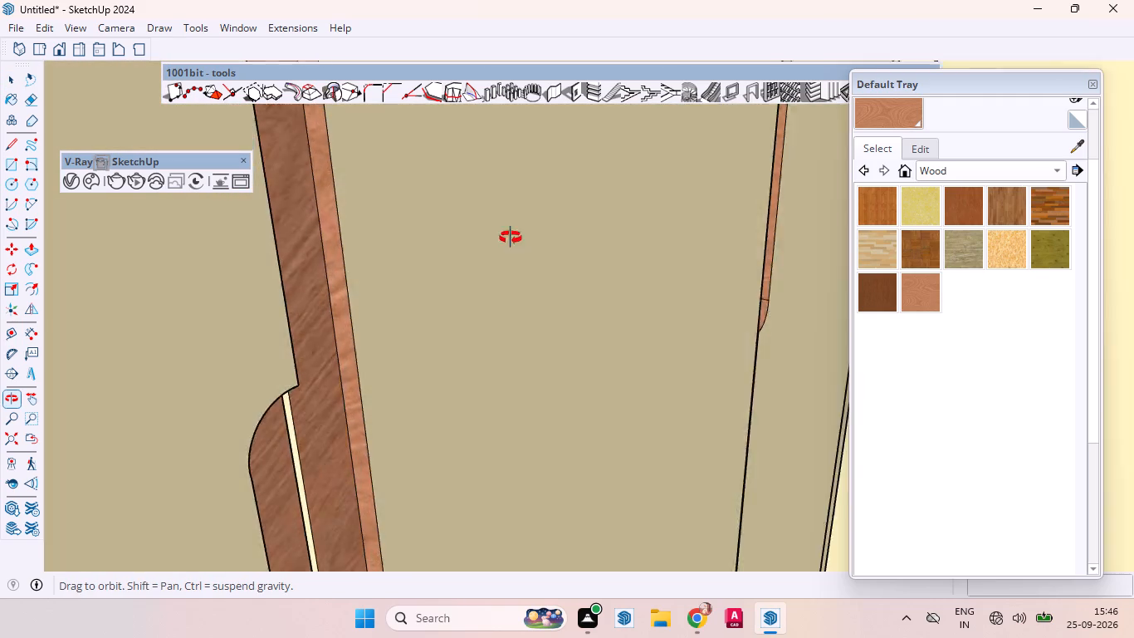
pyautogui.moveTo(511, 238); pyautogui.dragTo(595, 262, button='middle')
pyautogui.scroll(-6, 563, 302)
pyautogui.scroll(1, 488, 320)
pyautogui.scroll(-1, 481, 318)
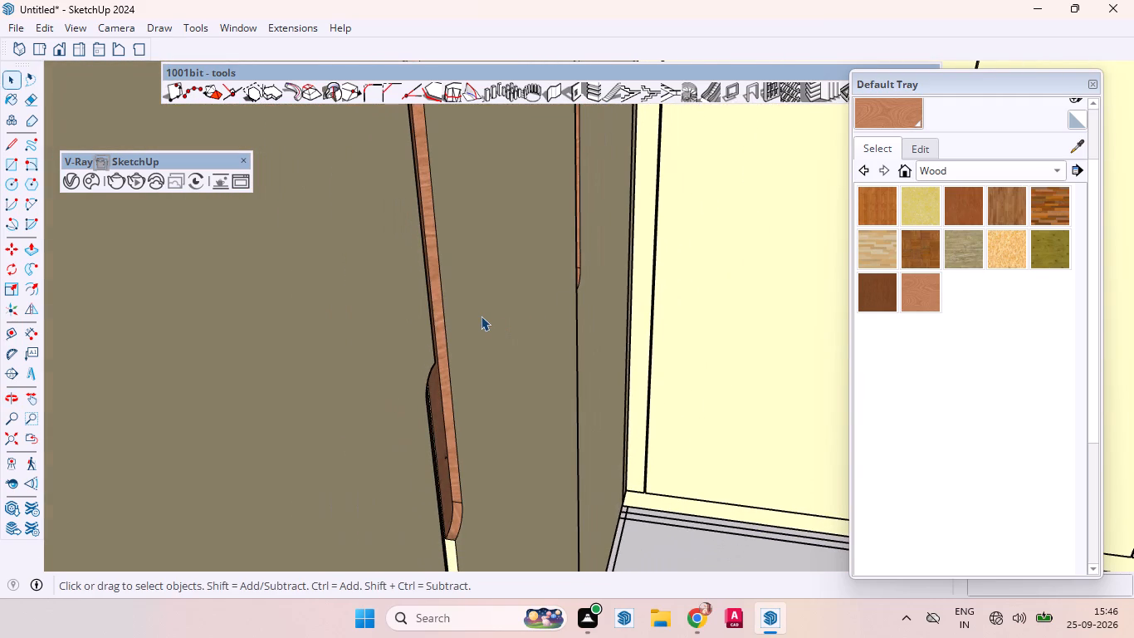
pyautogui.scroll(-3, 481, 316)
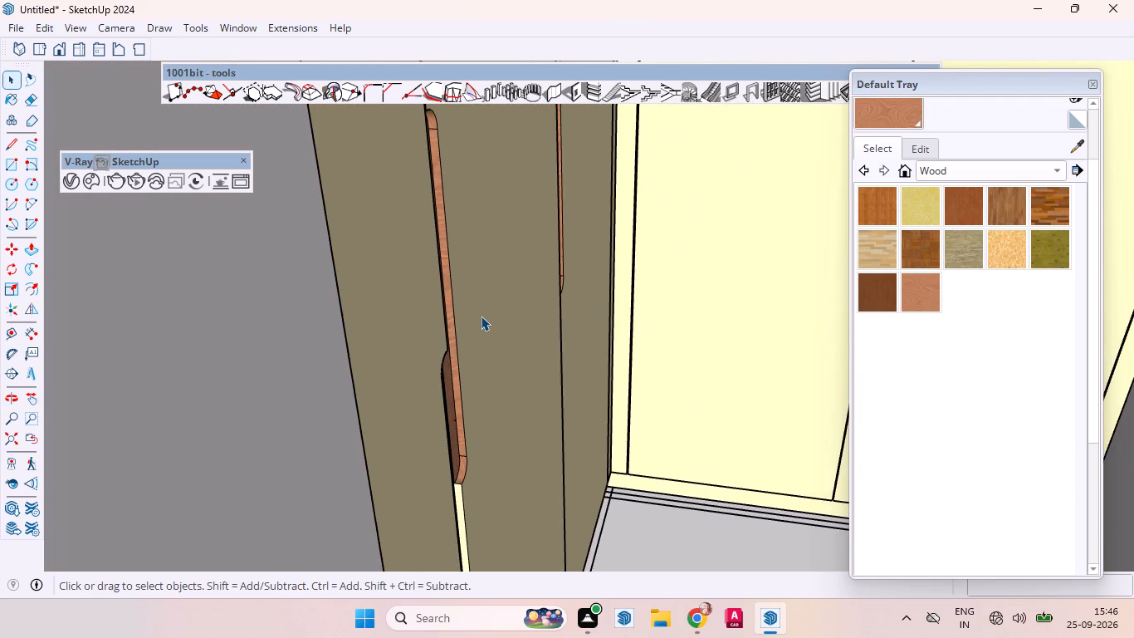
pyautogui.scroll(4, 481, 316)
pyautogui.scroll(-3, 481, 316)
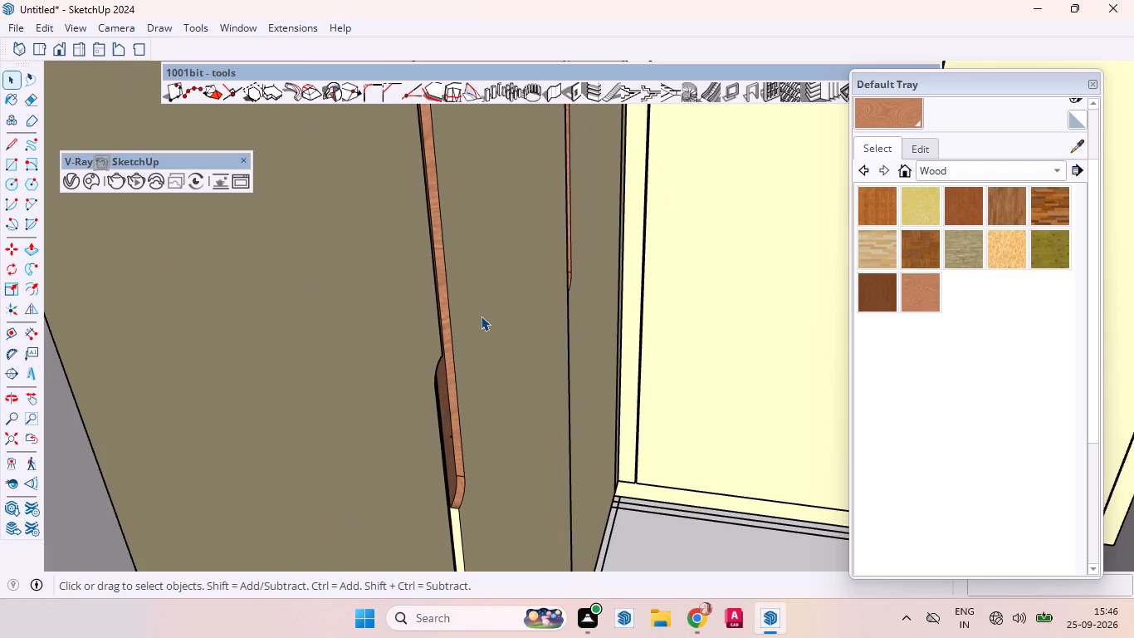
pyautogui.scroll(5, 481, 316)
pyautogui.scroll(-1, 481, 316)
pyautogui.scroll(1, 481, 316)
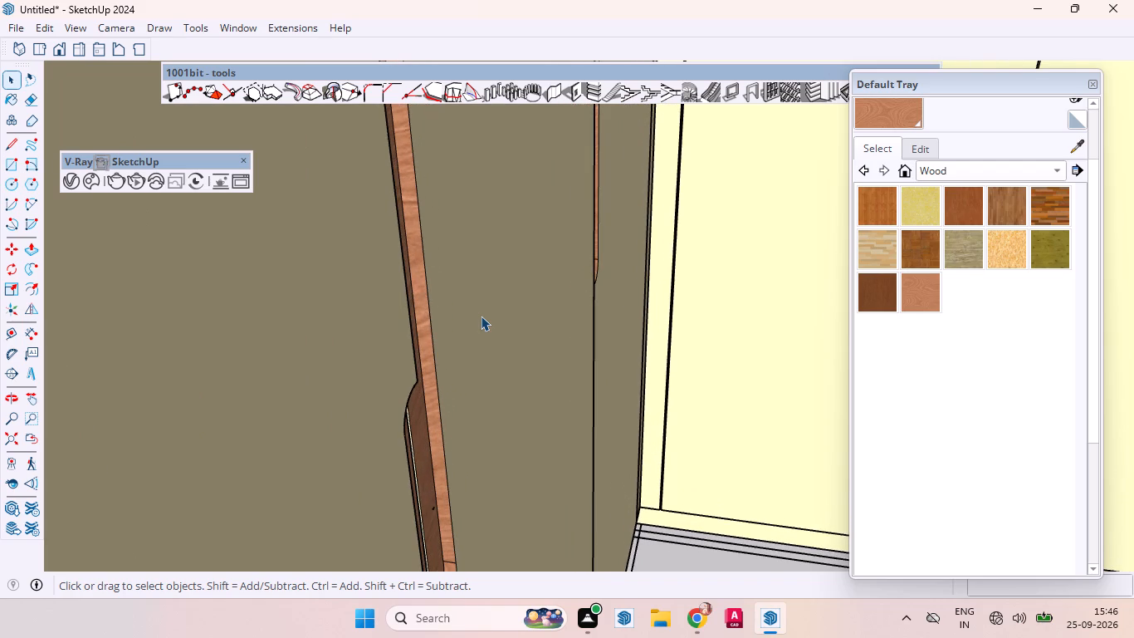
pyautogui.scroll(-2, 483, 317)
pyautogui.scroll(1, 483, 317)
pyautogui.scroll(-4, 483, 317)
pyautogui.scroll(9, 484, 319)
pyautogui.scroll(-3, 485, 321)
pyautogui.scroll(1, 485, 321)
pyautogui.scroll(-1, 485, 321)
pyautogui.scroll(4, 485, 321)
pyautogui.scroll(-4, 485, 321)
pyautogui.scroll(3, 485, 321)
pyautogui.scroll(-1, 485, 321)
pyautogui.scroll(1, 485, 321)
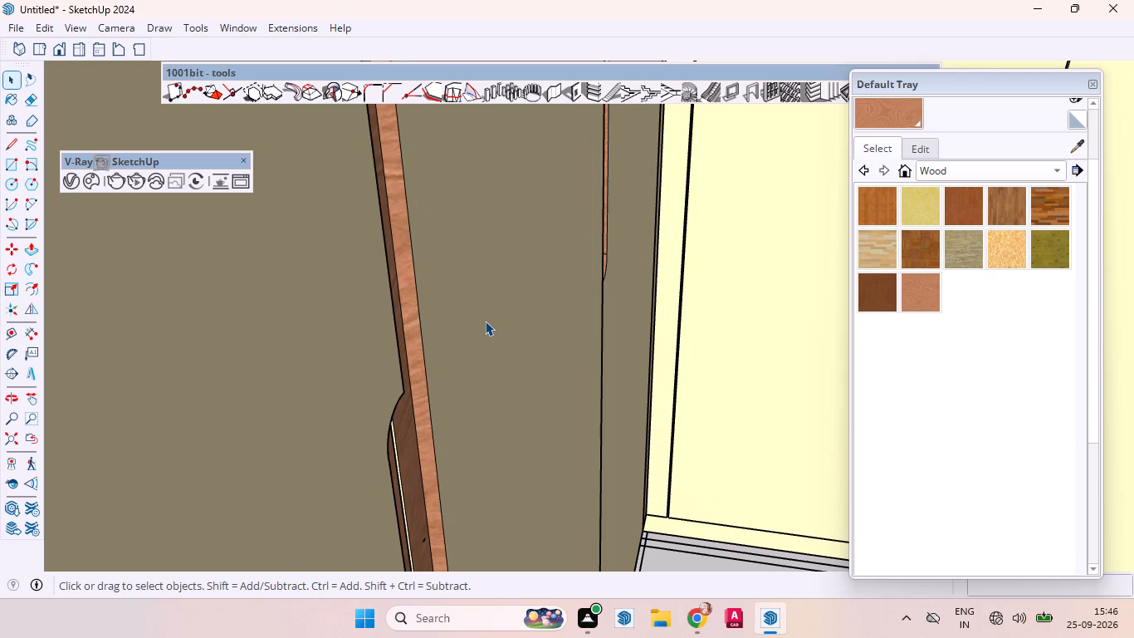
pyautogui.scroll(-1, 499, 324)
pyautogui.scroll(1, 501, 325)
pyautogui.scroll(-4, 505, 338)
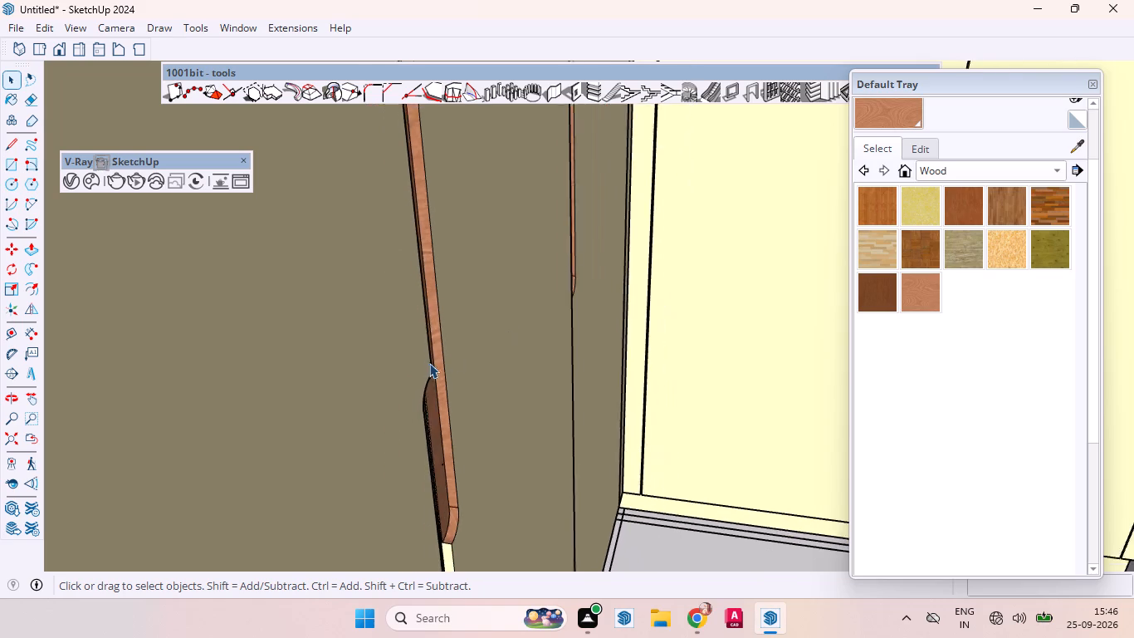
pyautogui.scroll(-8, 429, 363)
pyautogui.scroll(-10, 447, 266)
pyautogui.scroll(-3, 343, 267)
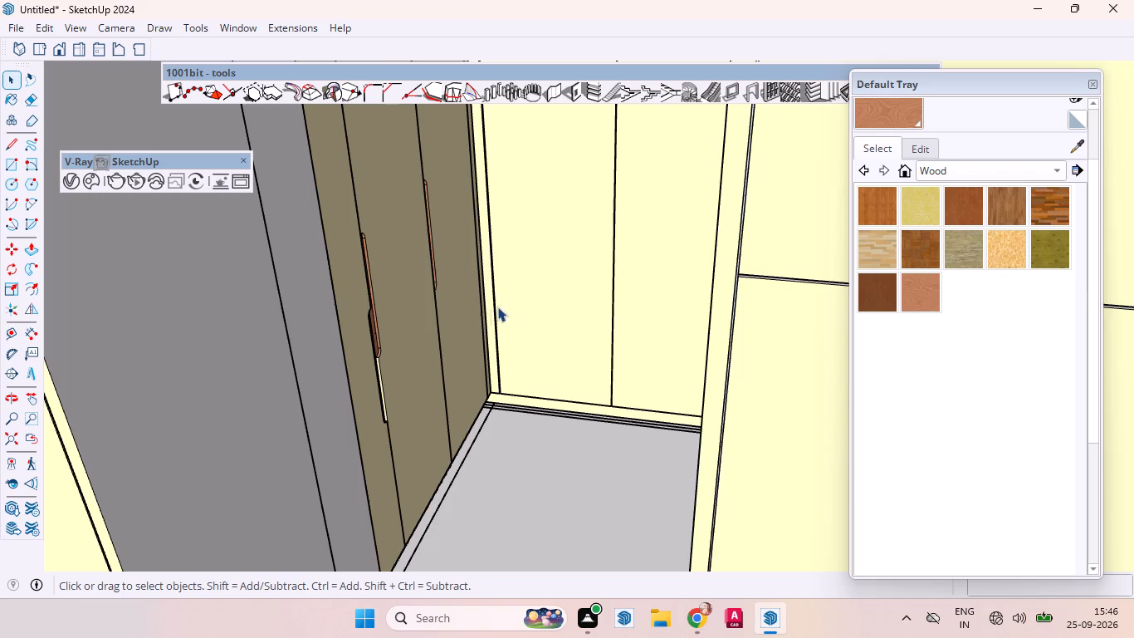
pyautogui.scroll(3, 479, 312)
pyautogui.scroll(-13, 519, 309)
pyautogui.scroll(1, 520, 309)
# Examine the adjoining wardrobe without handles, close up where the vertical and horizontal gaps between its doors cross.
pyautogui.moveTo(549, 322); pyautogui.dragTo(629, 366, button='middle')
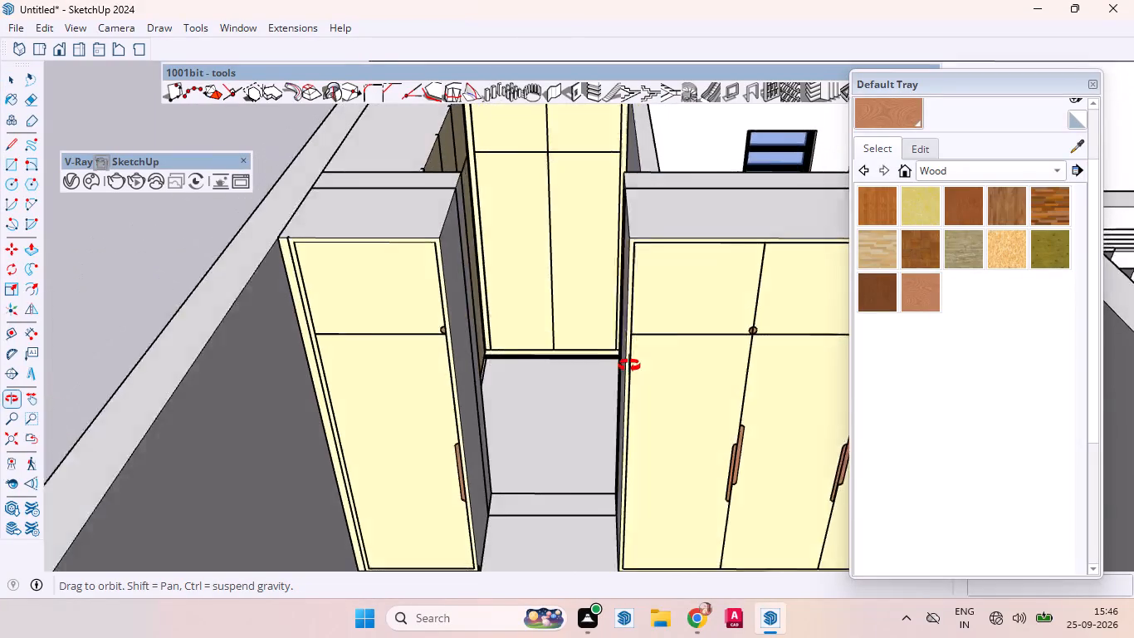
pyautogui.moveTo(629, 366); pyautogui.dragTo(628, 379, button='middle')
pyautogui.scroll(1, 514, 278)
pyautogui.scroll(-6, 514, 279)
pyautogui.scroll(4, 507, 214)
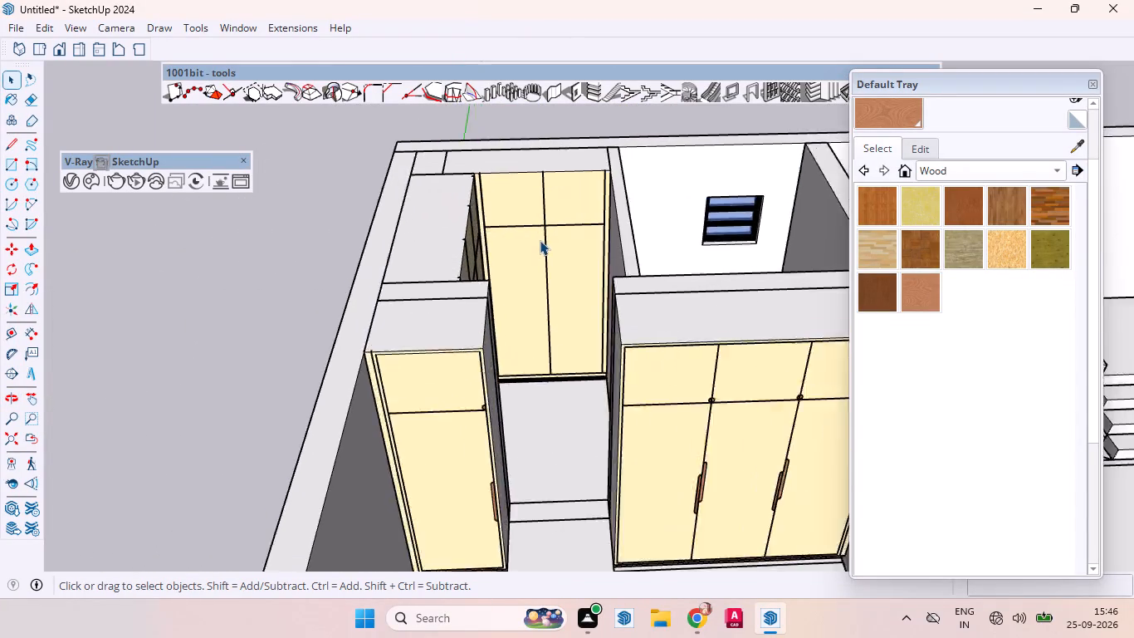
pyautogui.scroll(2, 540, 240)
pyautogui.scroll(-1, 540, 241)
pyautogui.scroll(10, 541, 243)
pyautogui.scroll(-1, 533, 220)
pyautogui.scroll(2, 533, 220)
pyautogui.scroll(-1, 534, 218)
pyautogui.scroll(9, 534, 218)
pyautogui.scroll(-1, 558, 189)
pyautogui.scroll(4, 558, 189)
pyautogui.scroll(-1, 558, 189)
pyautogui.scroll(2, 558, 189)
pyautogui.scroll(-2, 558, 189)
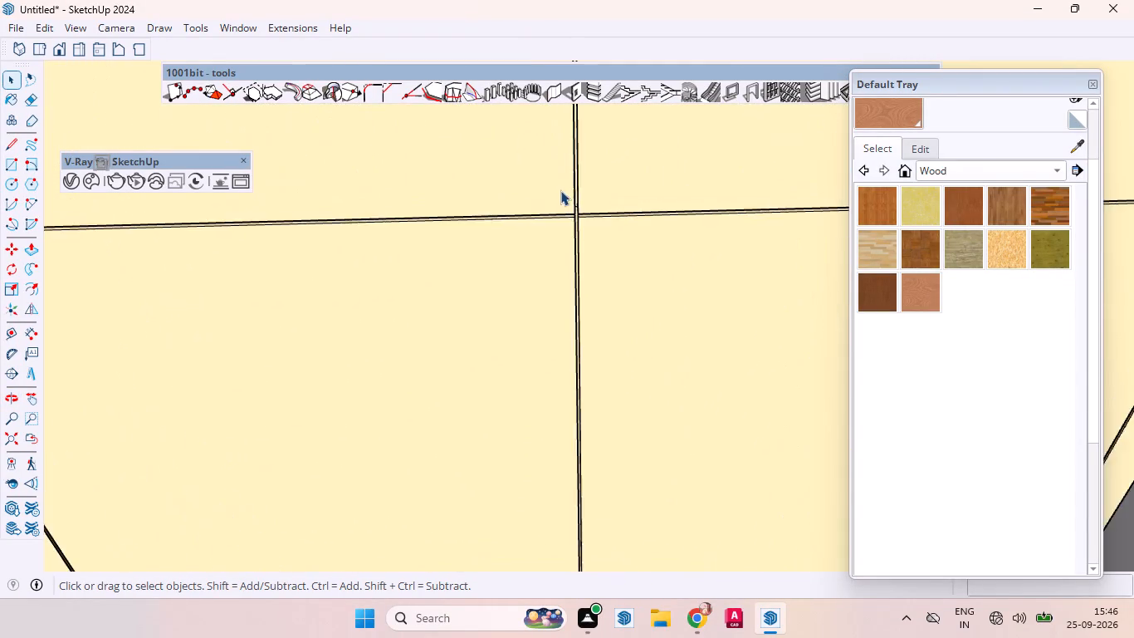
pyautogui.scroll(1, 565, 195)
pyautogui.scroll(-2, 565, 195)
pyautogui.scroll(20, 566, 195)
pyautogui.scroll(5, 566, 195)
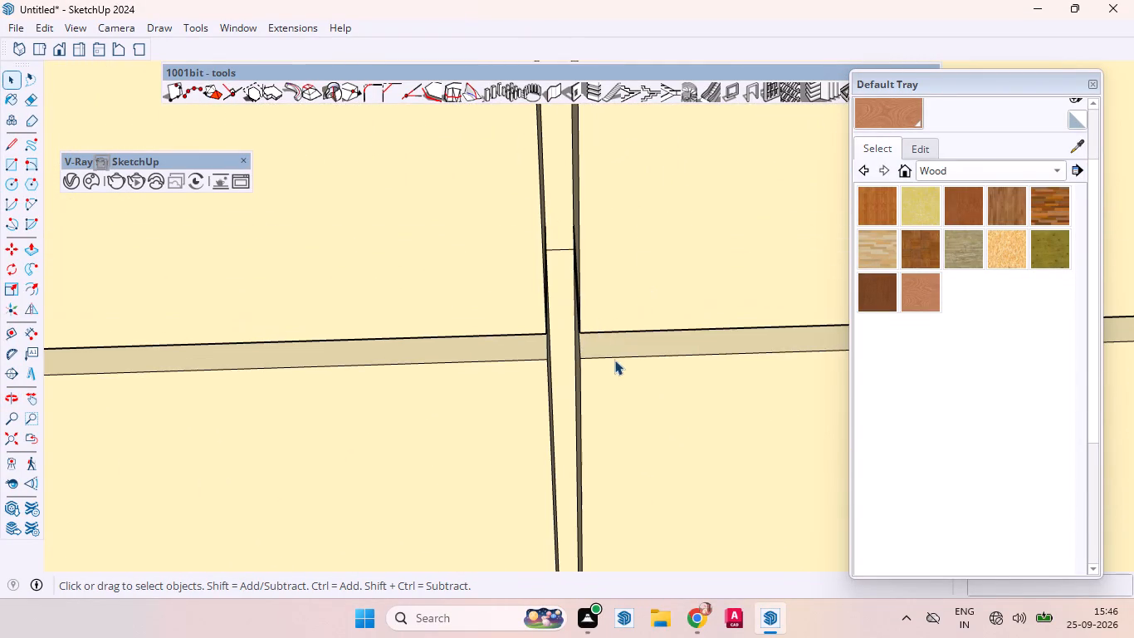
pyautogui.moveTo(601, 346); pyautogui.dragTo(653, 222, button='middle')
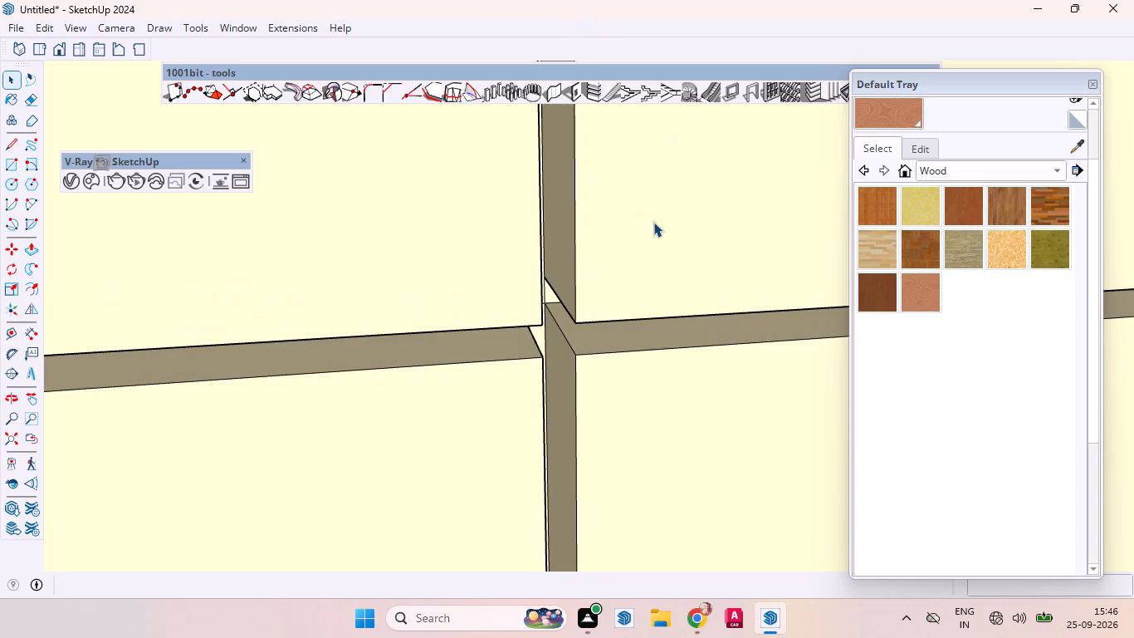
pyautogui.scroll(-3, 652, 221)
pyautogui.scroll(2, 652, 221)
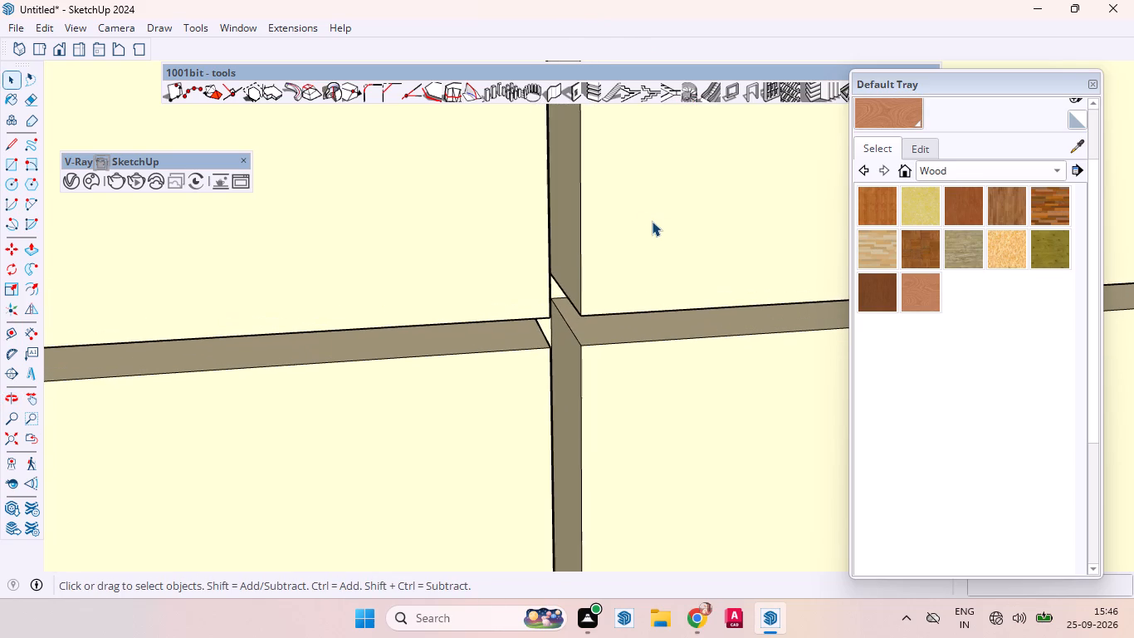
pyautogui.scroll(-2, 650, 221)
pyautogui.scroll(2, 650, 221)
pyautogui.scroll(-2, 650, 221)
pyautogui.scroll(2, 650, 221)
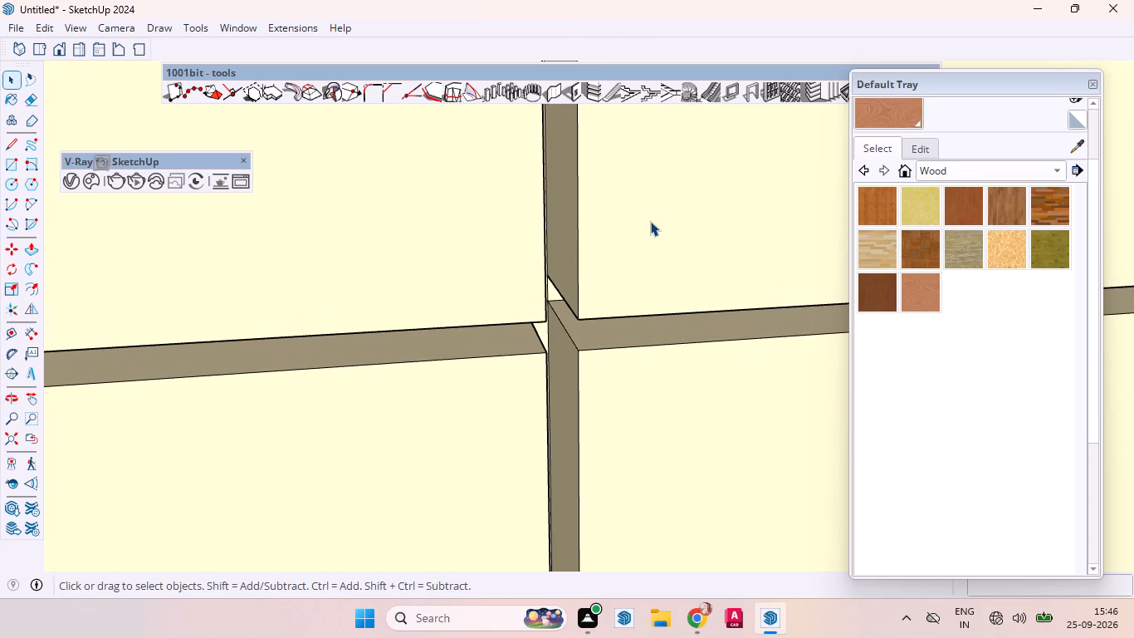
pyautogui.scroll(1, 650, 221)
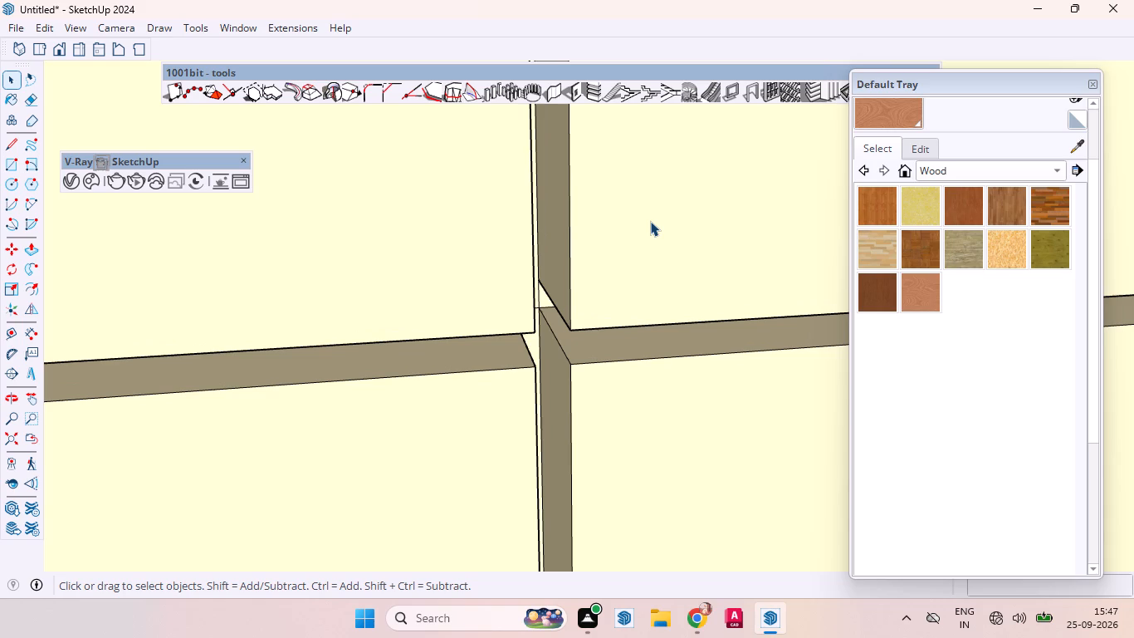
pyautogui.scroll(-1, 650, 221)
pyautogui.scroll(1, 650, 221)
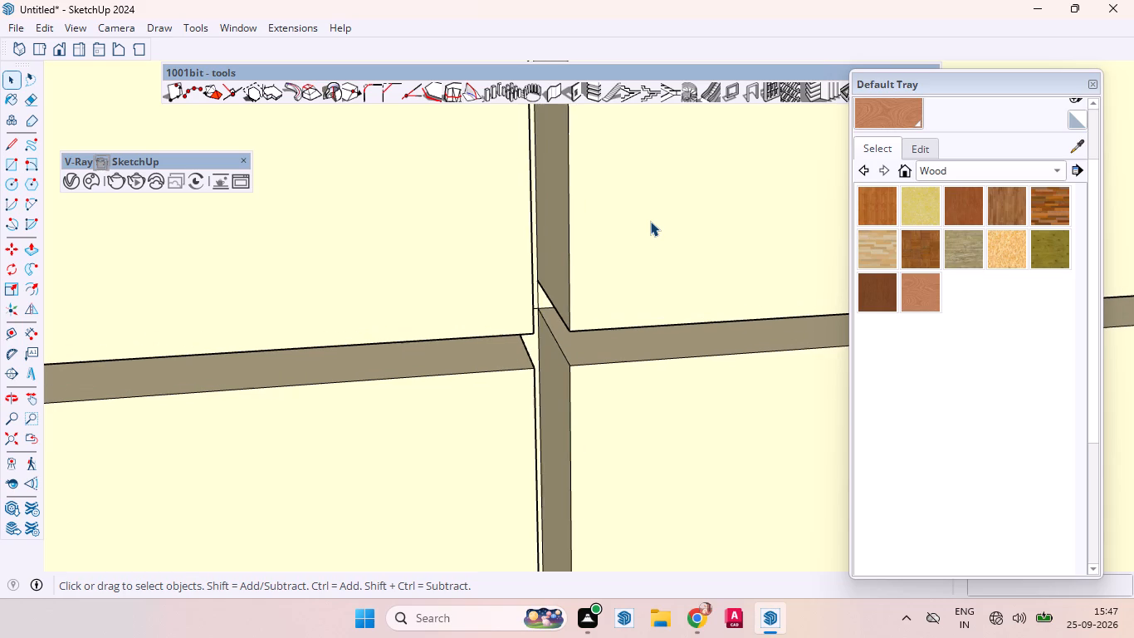
pyautogui.scroll(-3, 650, 221)
pyautogui.scroll(2, 650, 221)
pyautogui.scroll(-1, 650, 221)
pyautogui.moveTo(650, 221); pyautogui.dragTo(589, 172, button='middle')
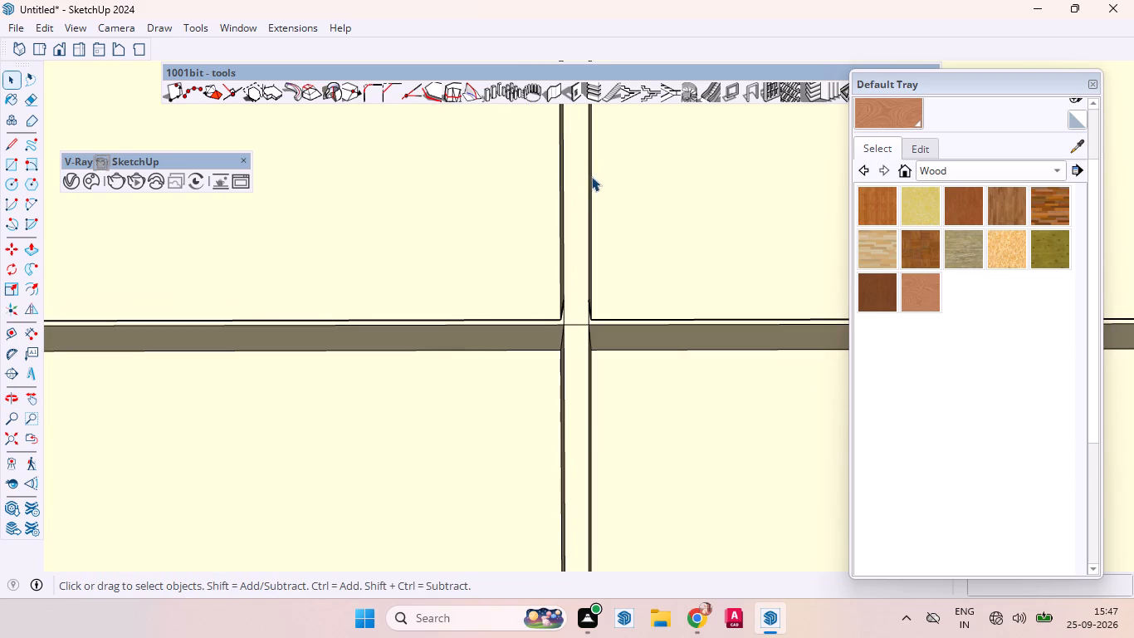
pyautogui.scroll(1, 598, 186)
pyautogui.scroll(-1, 607, 190)
pyautogui.scroll(2, 608, 190)
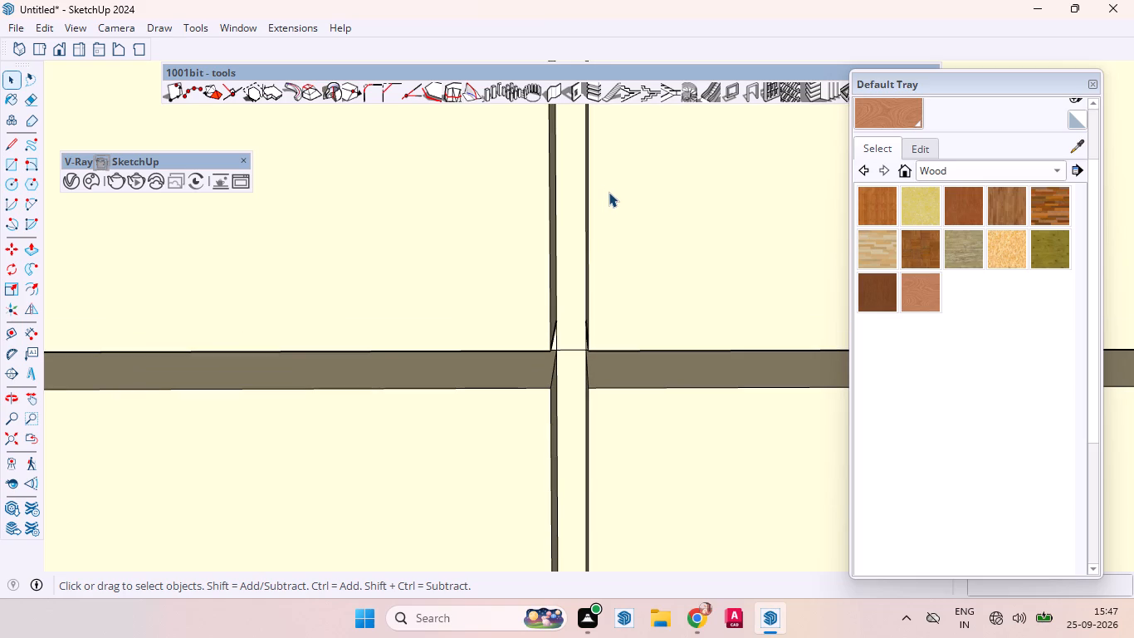
pyautogui.scroll(1, 609, 192)
pyautogui.scroll(-1, 609, 192)
pyautogui.scroll(2, 609, 192)
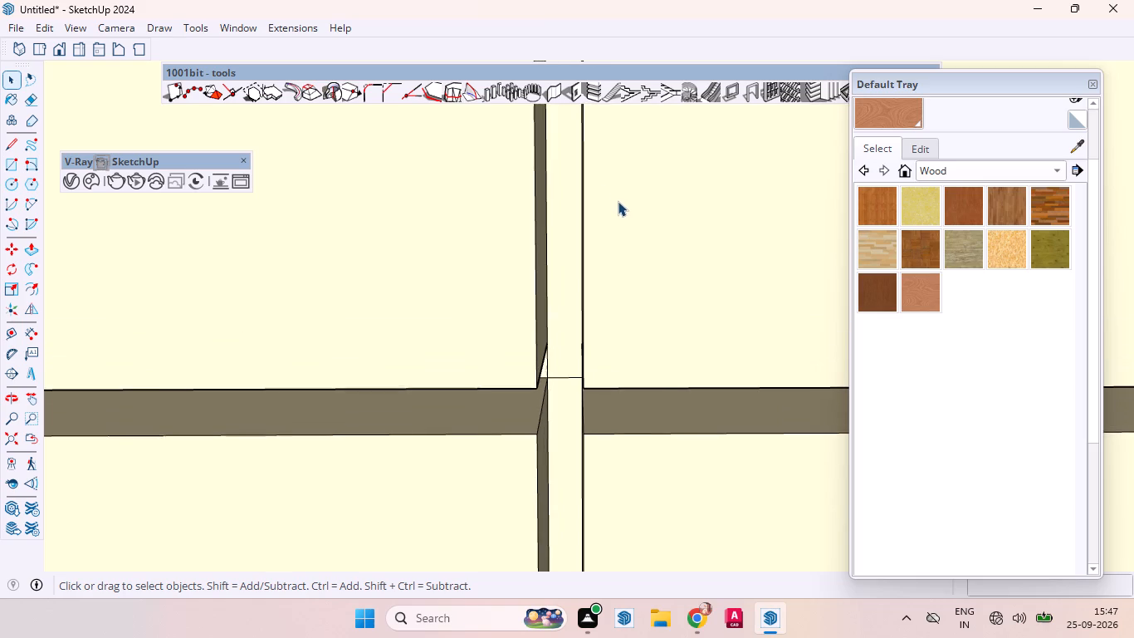
pyautogui.scroll(-4, 628, 222)
pyautogui.scroll(3, 628, 224)
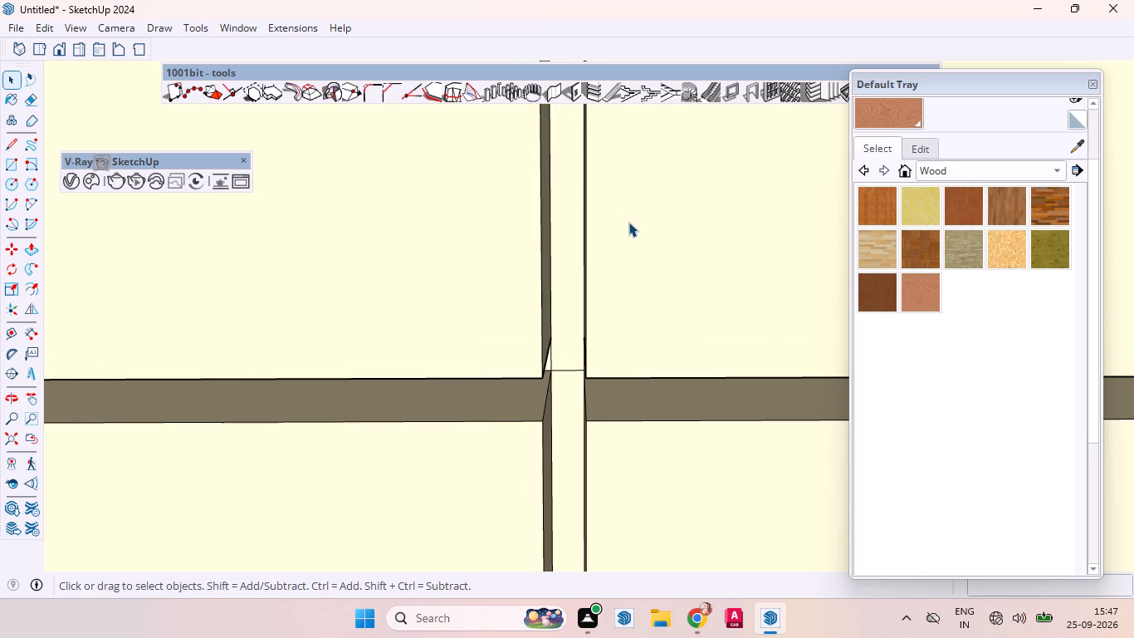
# Examine the crossing of the vertical and horizontal door gaps on the wardrobe without handles, from below and straight on.
pyautogui.scroll(2, 628, 222)
pyautogui.scroll(-1, 628, 222)
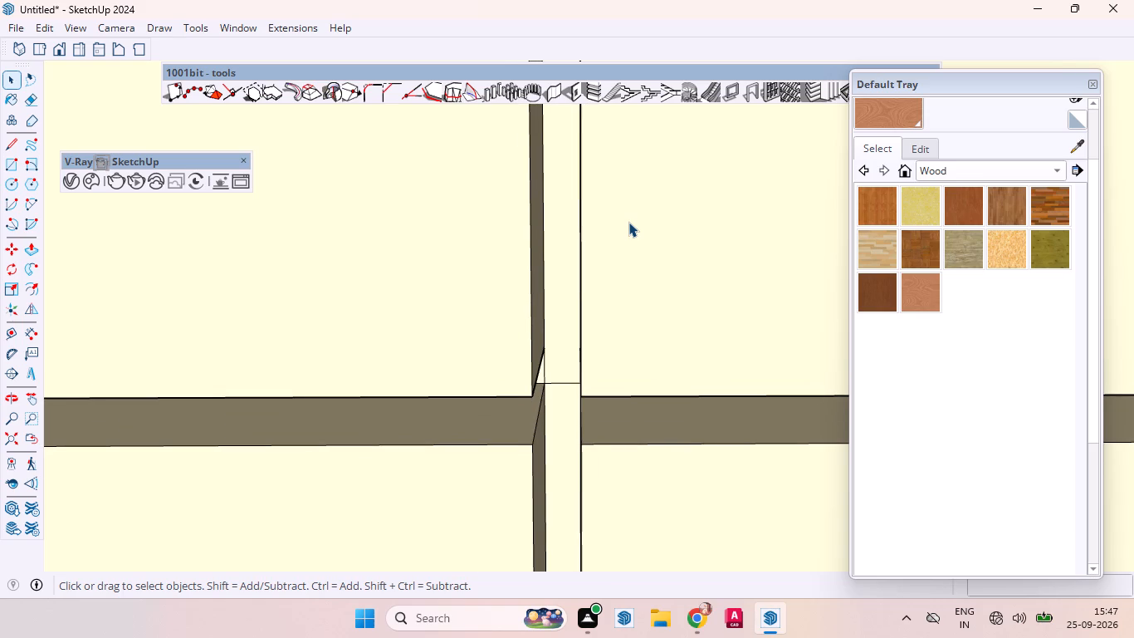
pyautogui.scroll(1, 628, 222)
pyautogui.scroll(-1, 628, 222)
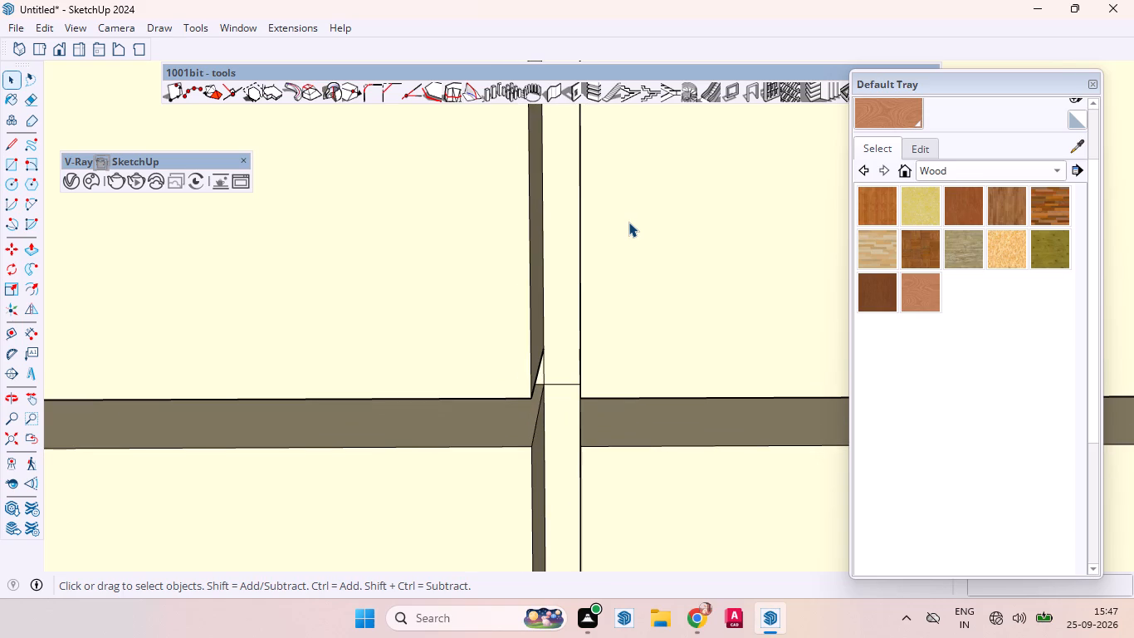
pyautogui.scroll(1, 628, 222)
pyautogui.scroll(-1, 628, 222)
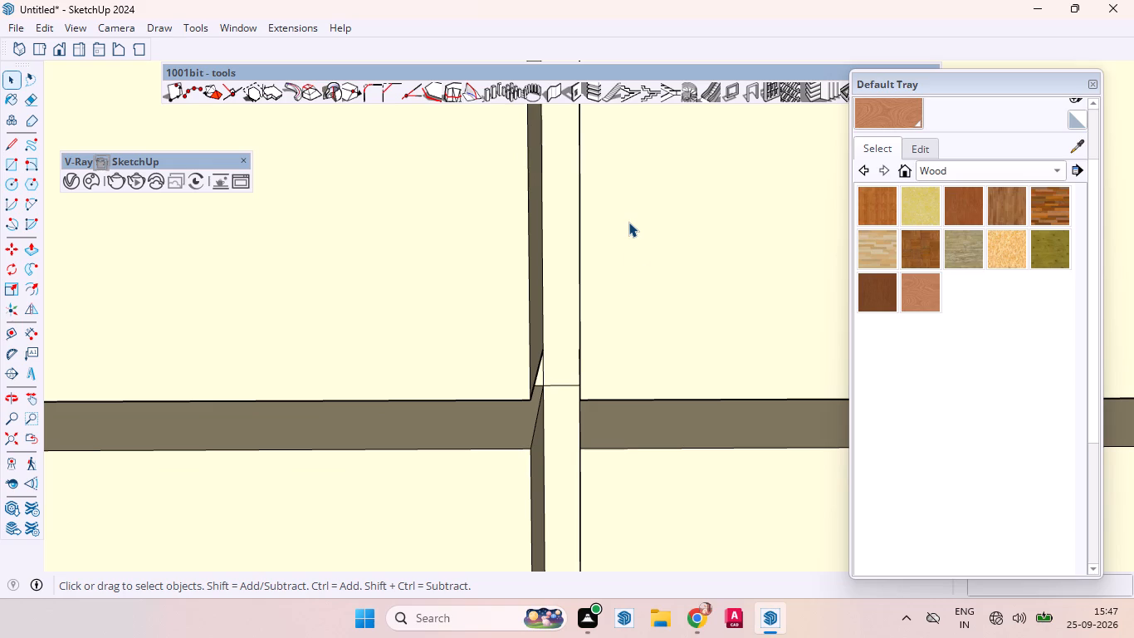
pyautogui.scroll(11, 541, 429)
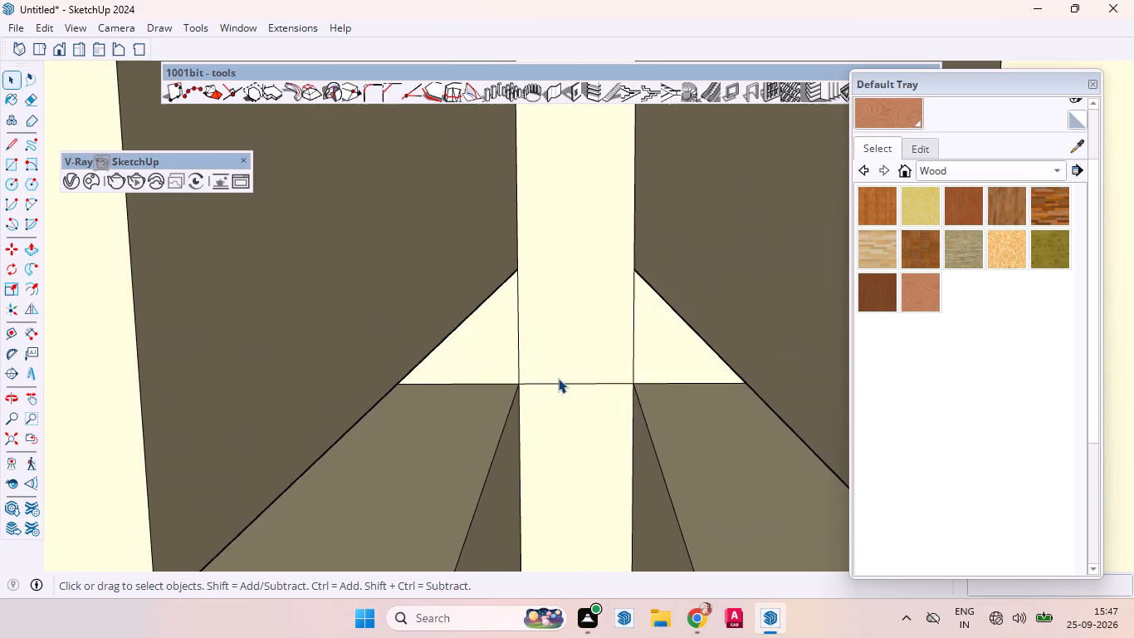
pyautogui.moveTo(559, 351); pyautogui.dragTo(553, 306, button='middle')
pyautogui.scroll(1, 553, 308)
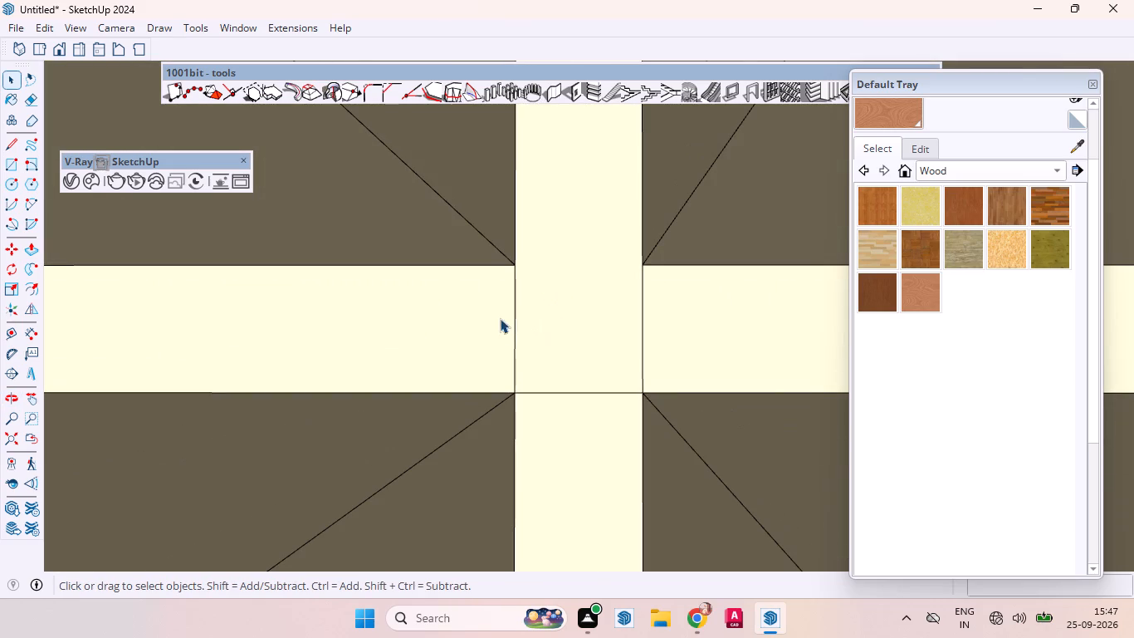
# Open the group of the wardrobe without handles for editing and select the short vertical edge where the door gaps cross.
pyautogui.click(514, 309)
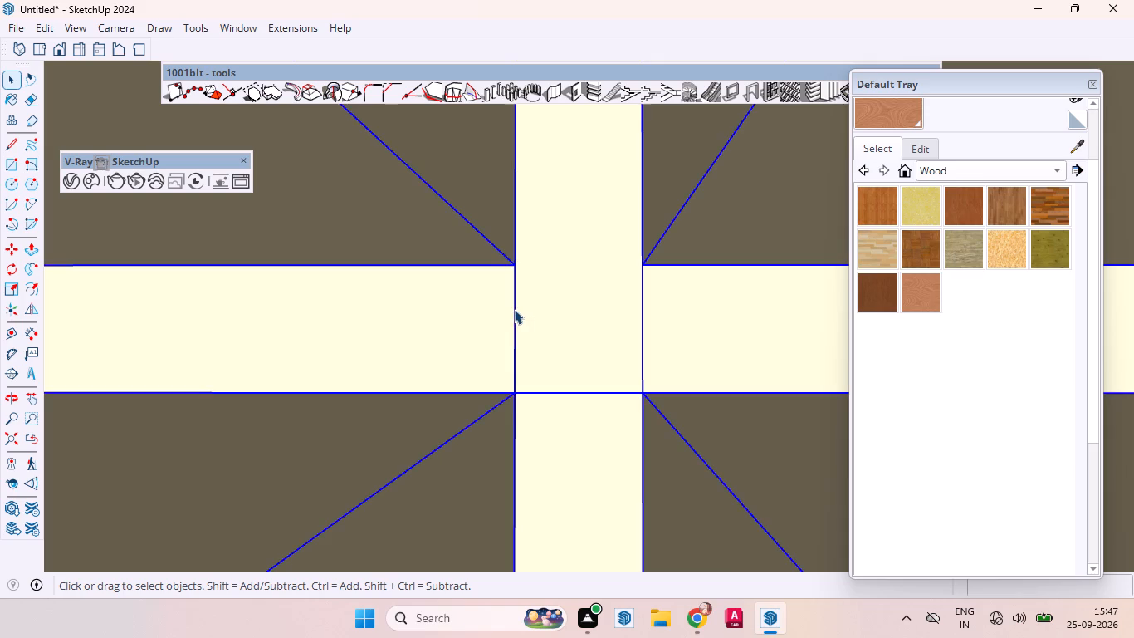
pyautogui.click(590, 294)
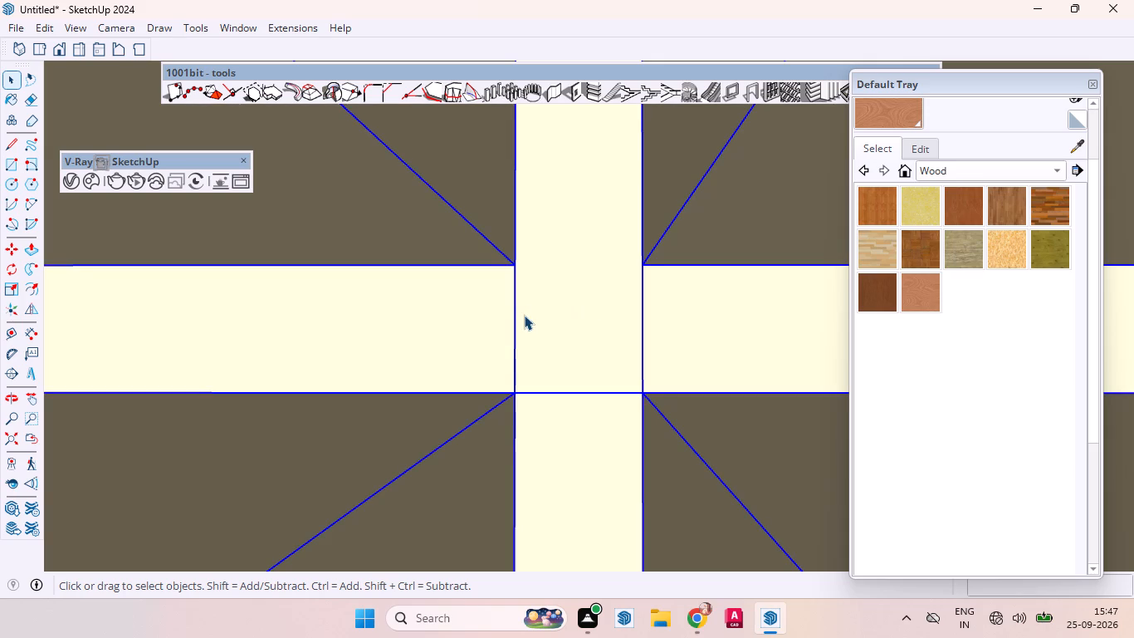
pyautogui.doubleClick(524, 315)
pyautogui.click(516, 315)
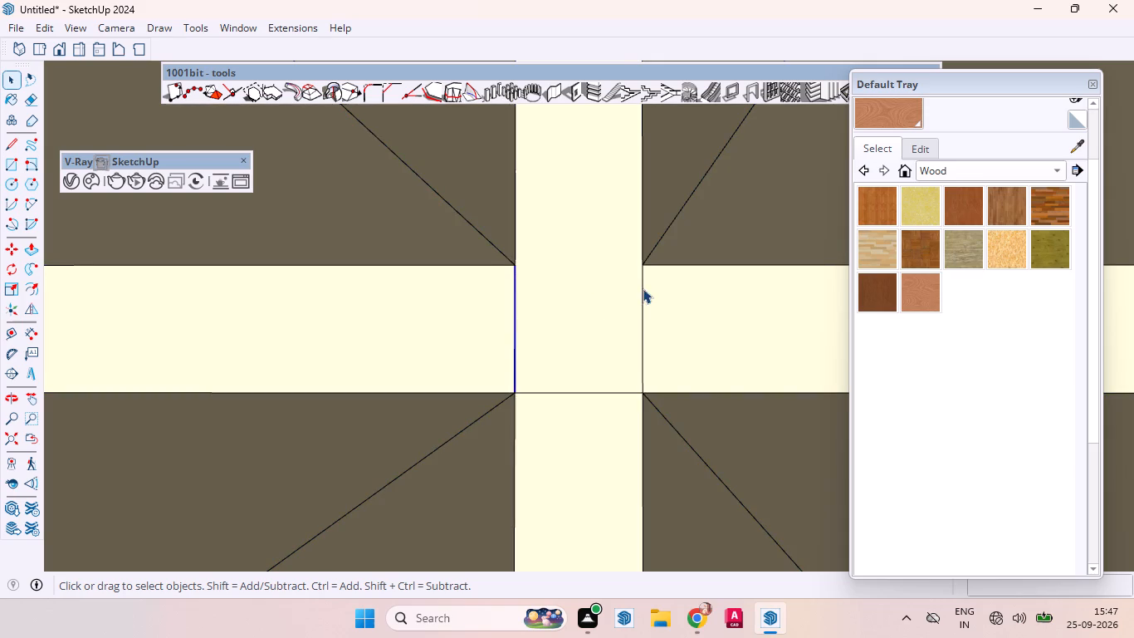
# Clear the edge selection and examine the door layout of the wardrobe without handles from the front and above, including its tall left door.
pyautogui.scroll(-8, 622, 289)
pyautogui.scroll(1, 627, 293)
pyautogui.scroll(-1, 627, 293)
pyautogui.scroll(1, 627, 293)
pyautogui.scroll(-8, 627, 293)
pyautogui.scroll(4, 627, 293)
pyautogui.scroll(-2, 627, 293)
pyautogui.scroll(1, 627, 293)
pyautogui.scroll(-8, 627, 293)
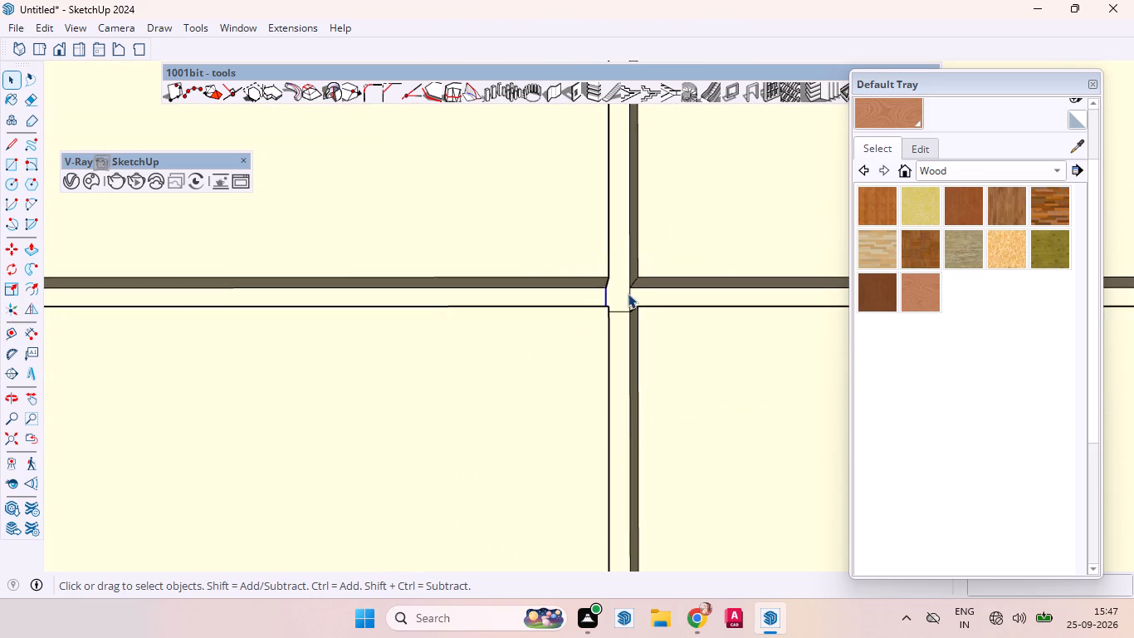
pyautogui.scroll(-10, 628, 293)
pyautogui.scroll(1, 628, 293)
pyautogui.scroll(-2, 628, 293)
pyautogui.scroll(1, 629, 293)
pyautogui.scroll(-8, 629, 293)
pyautogui.scroll(2, 629, 293)
pyautogui.scroll(-11, 629, 293)
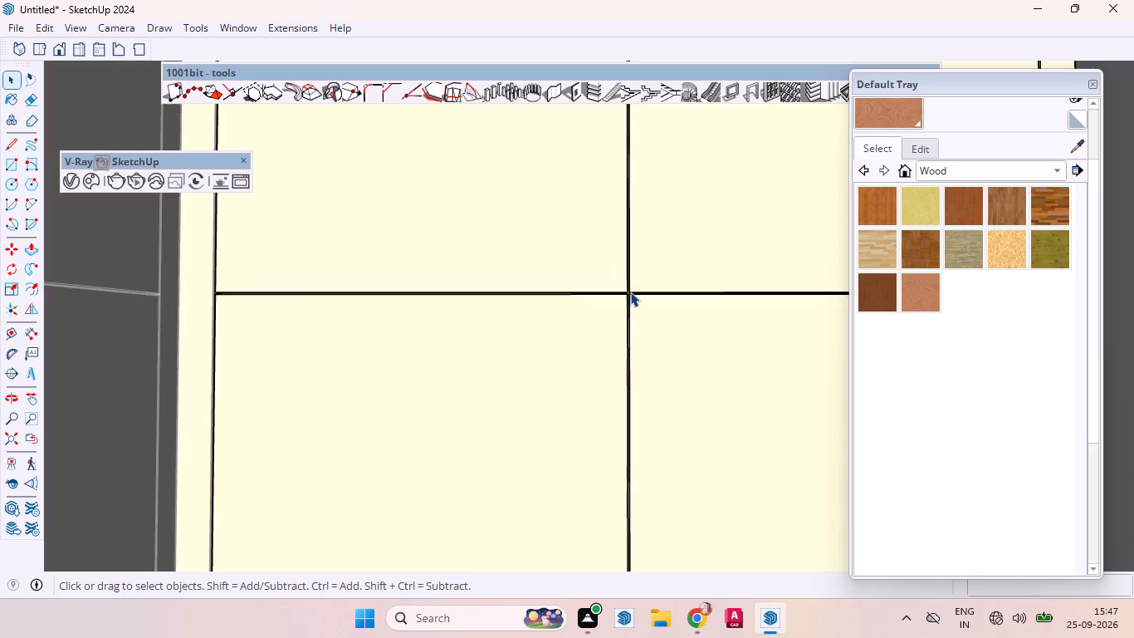
pyautogui.scroll(-3, 630, 292)
pyautogui.scroll(2, 630, 292)
pyautogui.scroll(-17, 630, 292)
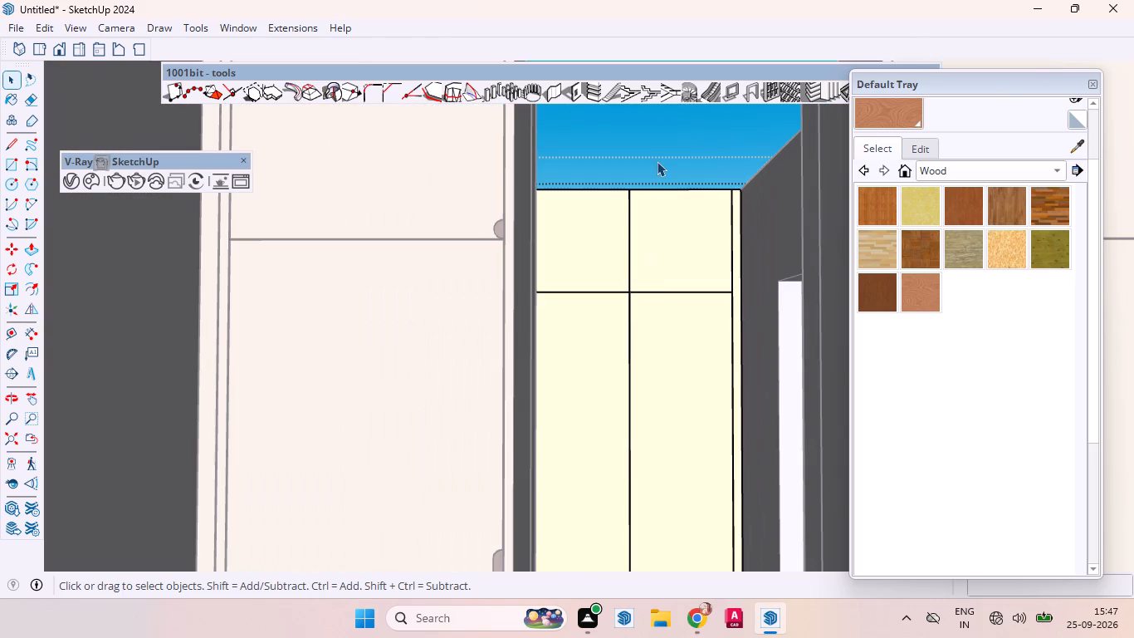
pyautogui.click(657, 160)
pyautogui.scroll(-4, 661, 188)
pyautogui.moveTo(663, 220); pyautogui.dragTo(651, 294, button='middle')
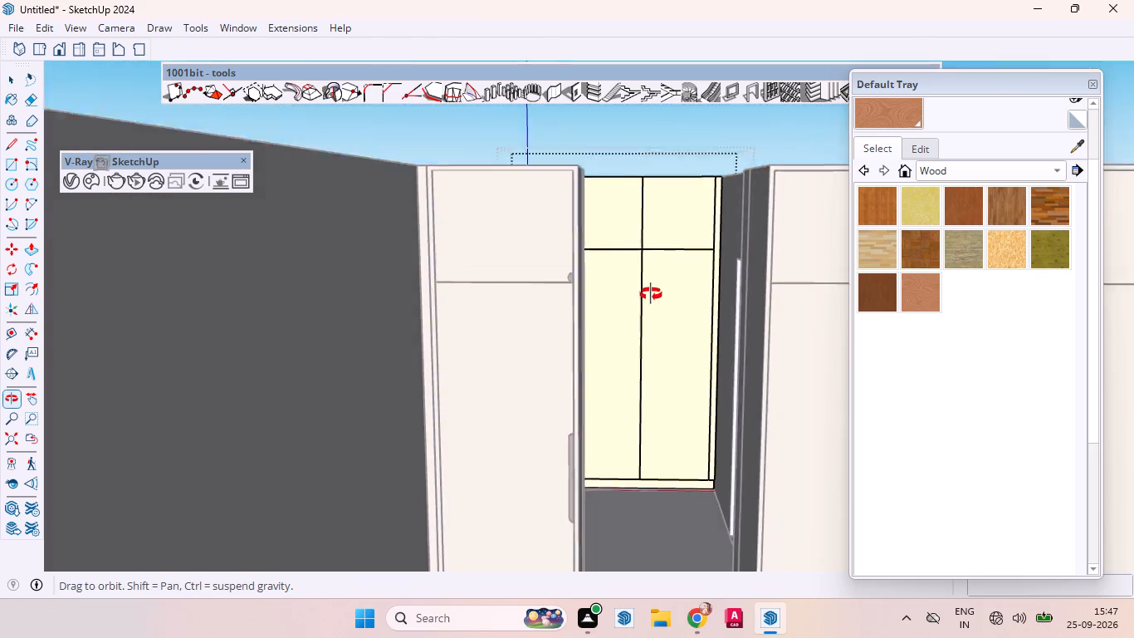
pyautogui.moveTo(651, 294); pyautogui.dragTo(601, 374, button='middle')
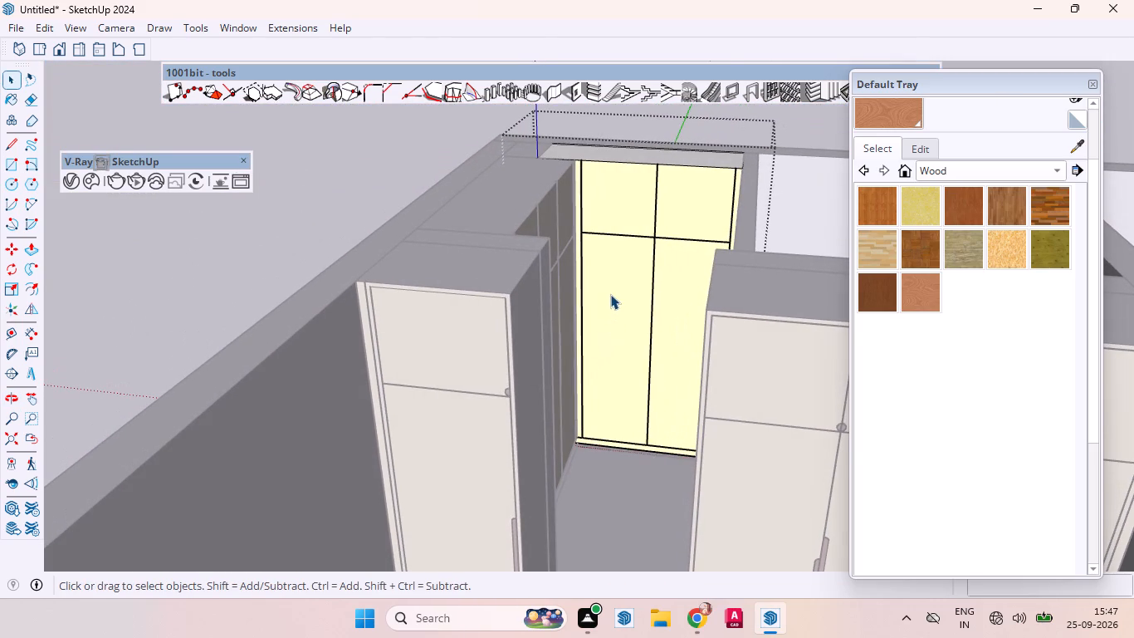
pyautogui.click(644, 290)
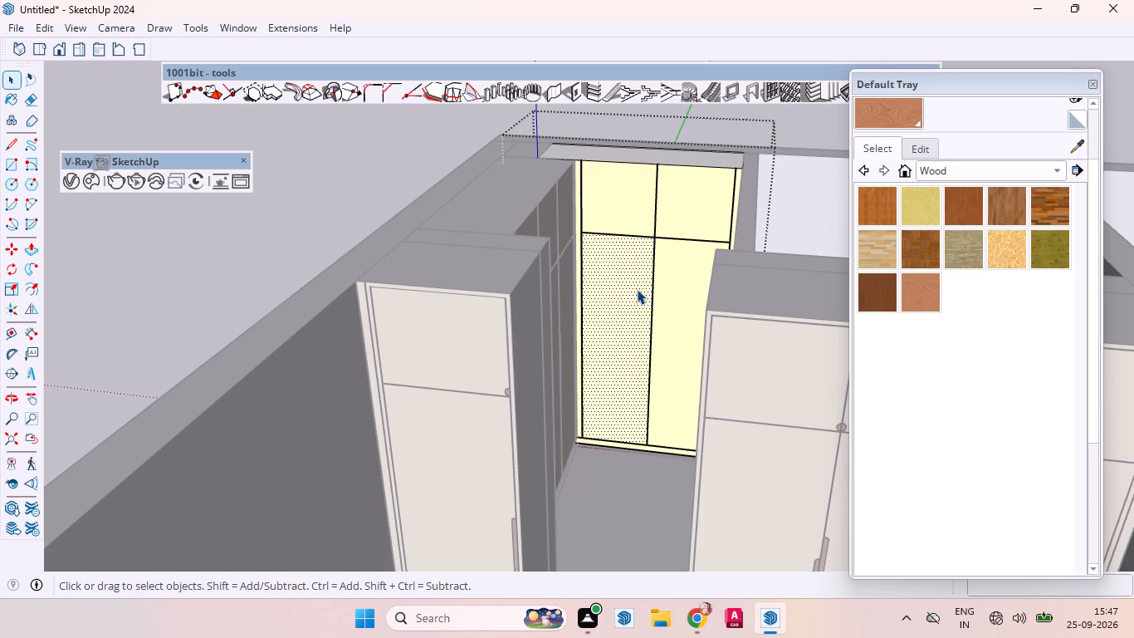
pyautogui.scroll(5, 637, 289)
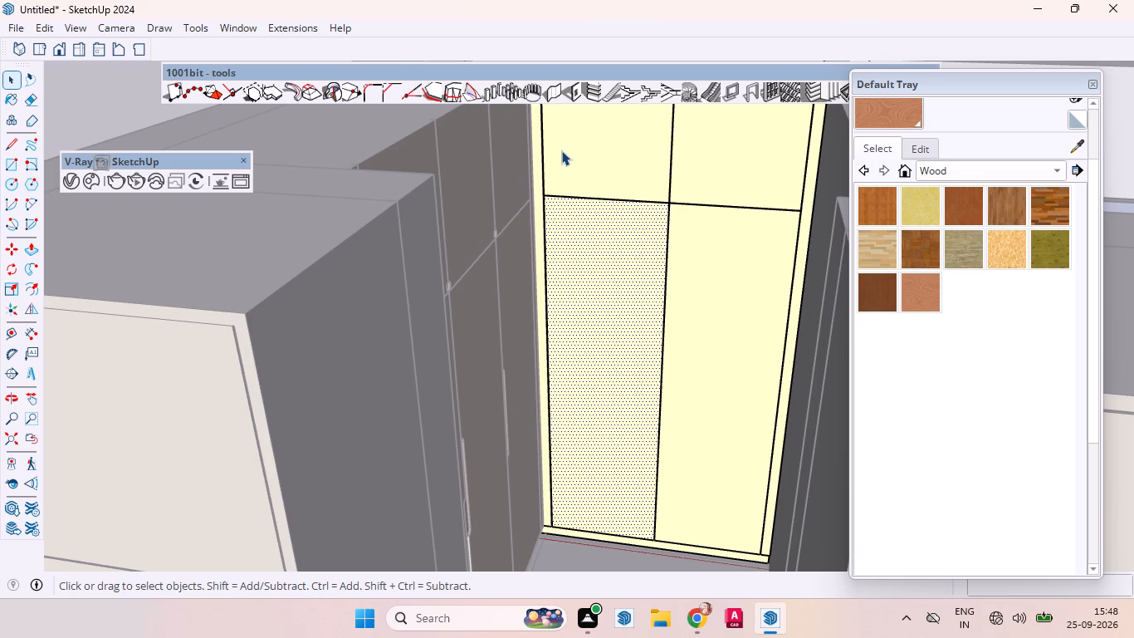
pyautogui.scroll(-2, 562, 151)
pyautogui.scroll(5, 623, 148)
pyautogui.scroll(-5, 612, 121)
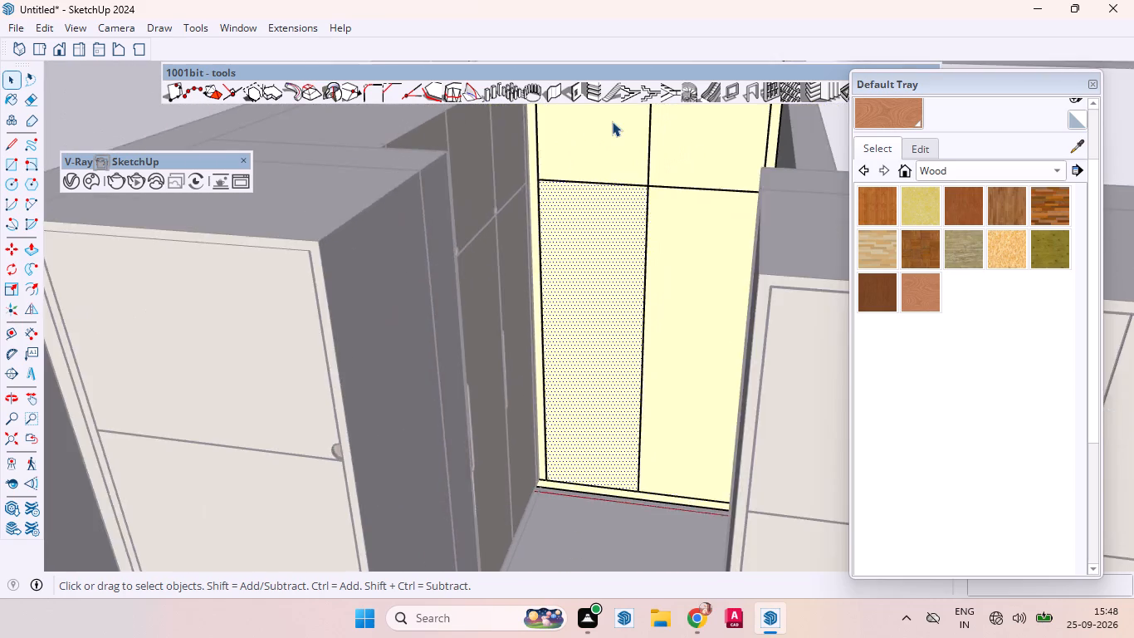
pyautogui.scroll(-3, 612, 121)
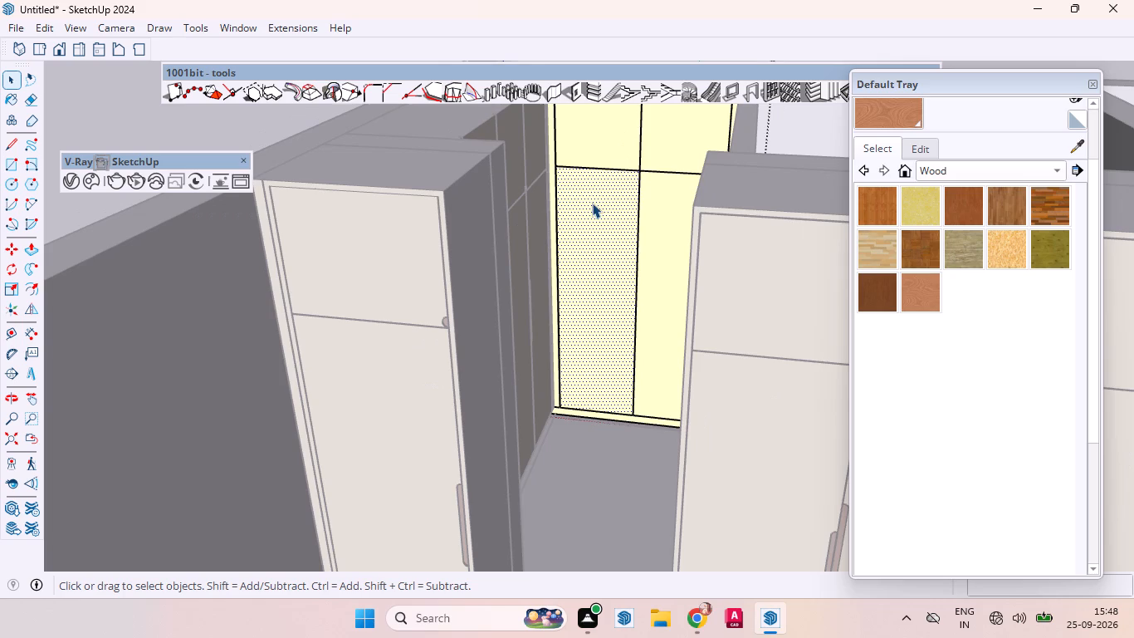
# Draw a horizontal line about 3' 11 13/16" long across both tall lower doors, starting at the midpoint of the left door's outer edge.
pyautogui.press('l')
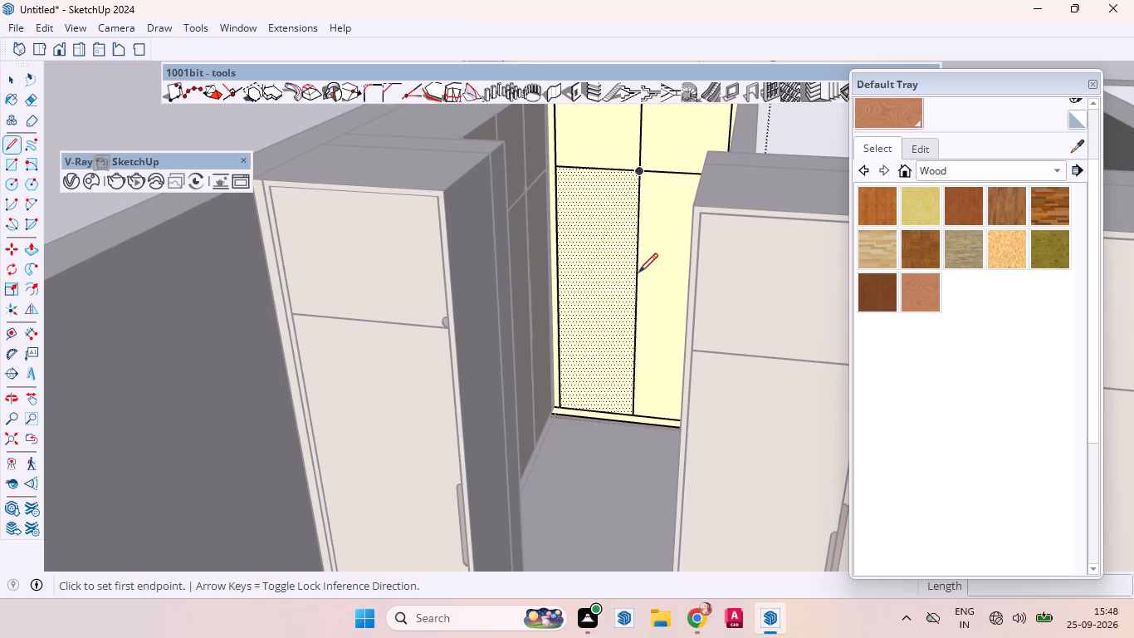
pyautogui.scroll(-3, 619, 258)
pyautogui.scroll(1, 622, 259)
pyautogui.scroll(-2, 622, 259)
pyautogui.scroll(1, 622, 259)
pyautogui.scroll(-2, 622, 259)
pyautogui.scroll(1, 622, 259)
pyautogui.scroll(-2, 622, 259)
pyautogui.moveTo(600, 299); pyautogui.dragTo(540, 310, button='middle')
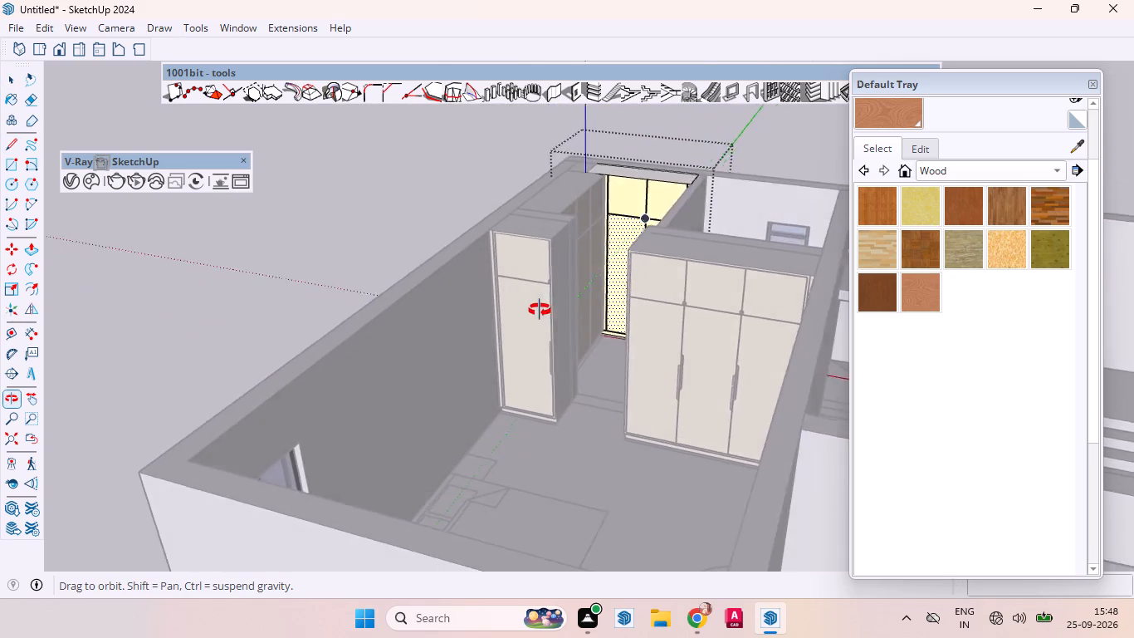
pyautogui.moveTo(540, 310); pyautogui.dragTo(613, 329, button='middle')
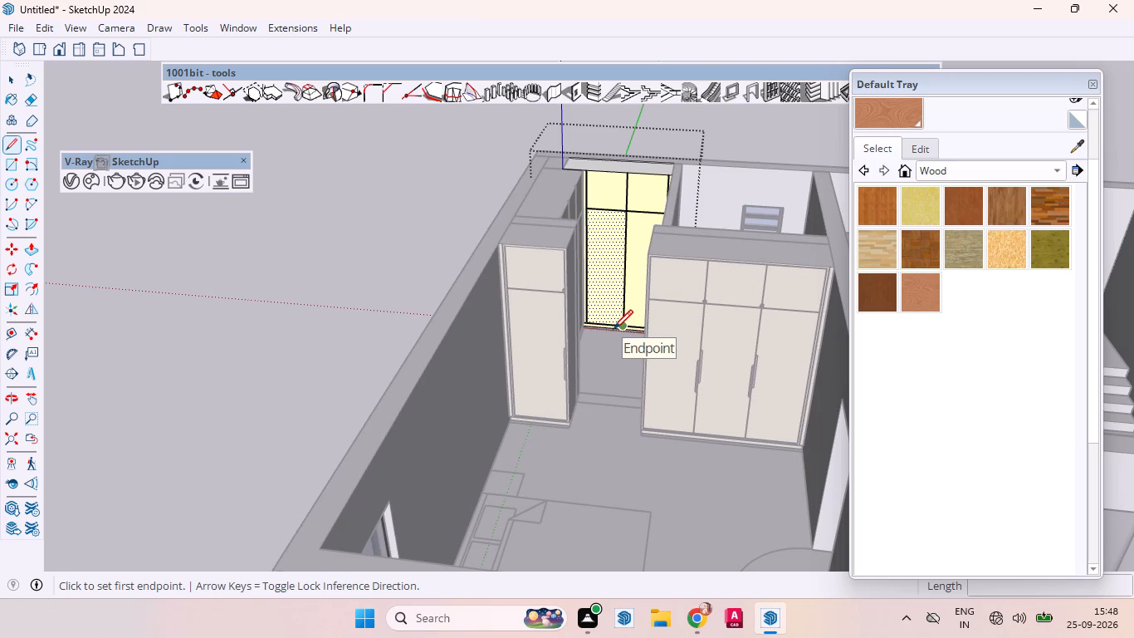
pyautogui.scroll(1, 613, 328)
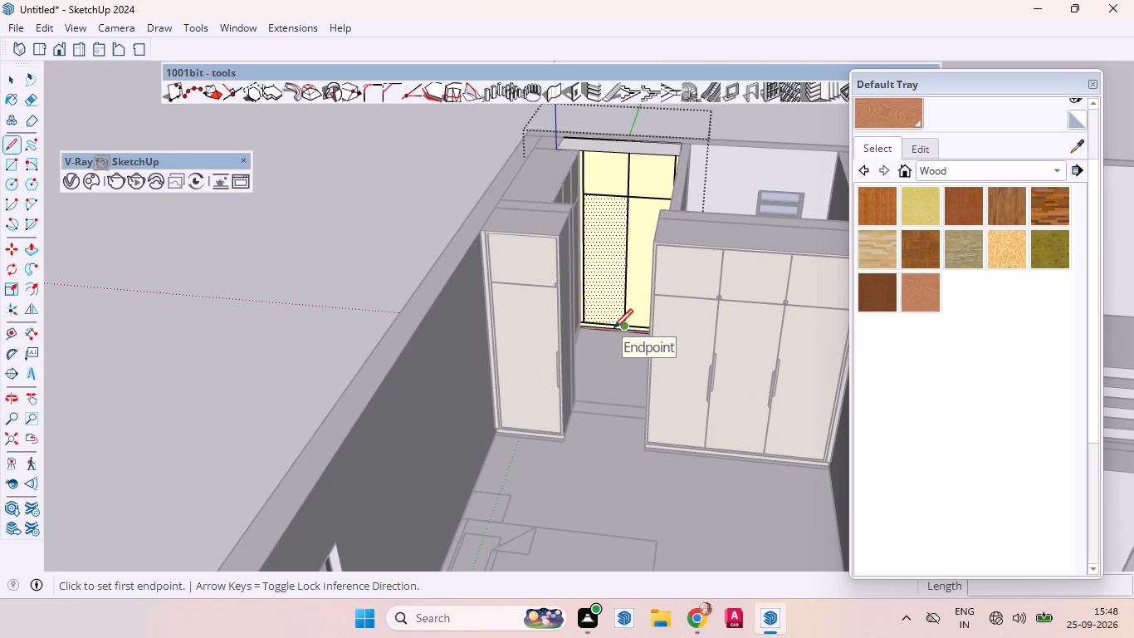
pyautogui.scroll(1, 613, 328)
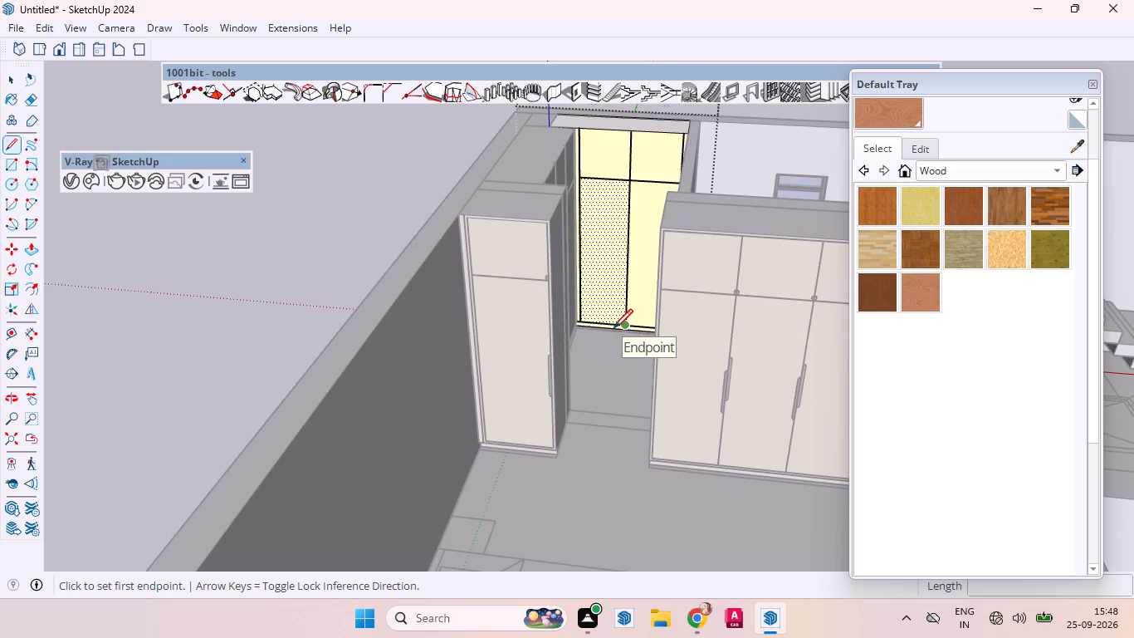
pyautogui.scroll(-1, 613, 328)
pyautogui.scroll(1, 613, 328)
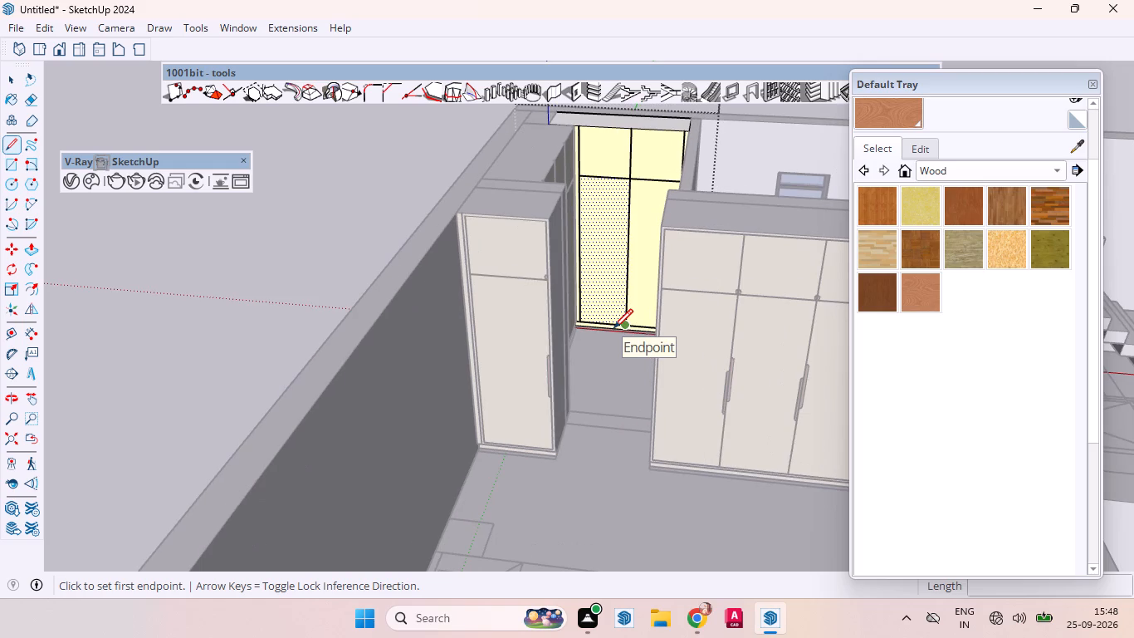
pyautogui.scroll(-1, 613, 328)
pyautogui.scroll(1, 613, 328)
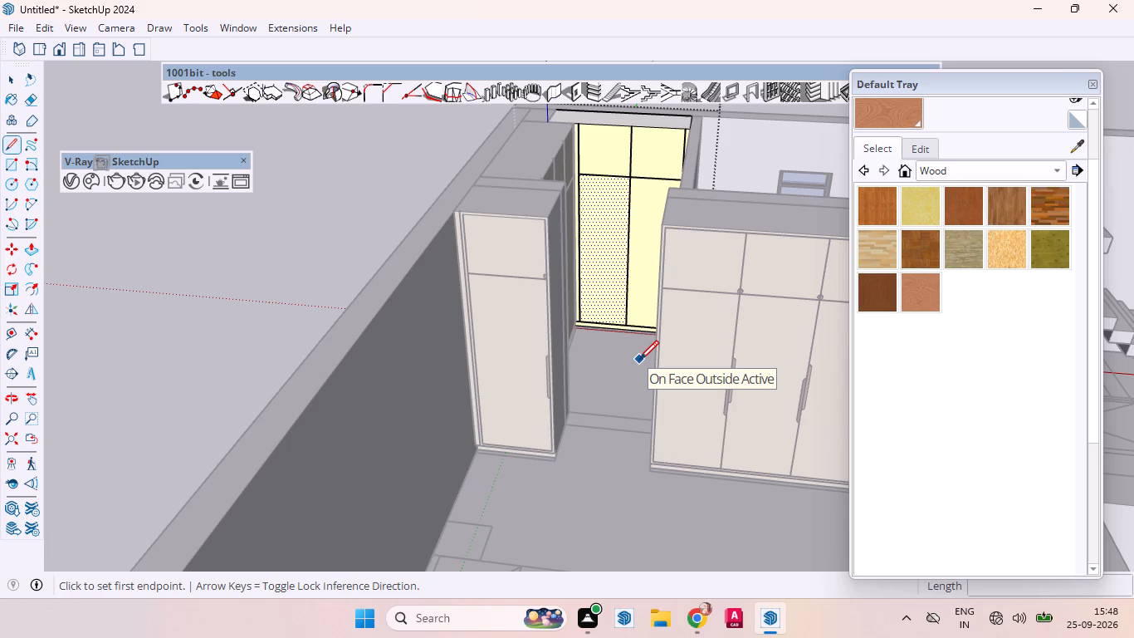
pyautogui.scroll(-1, 639, 360)
pyautogui.scroll(1, 639, 360)
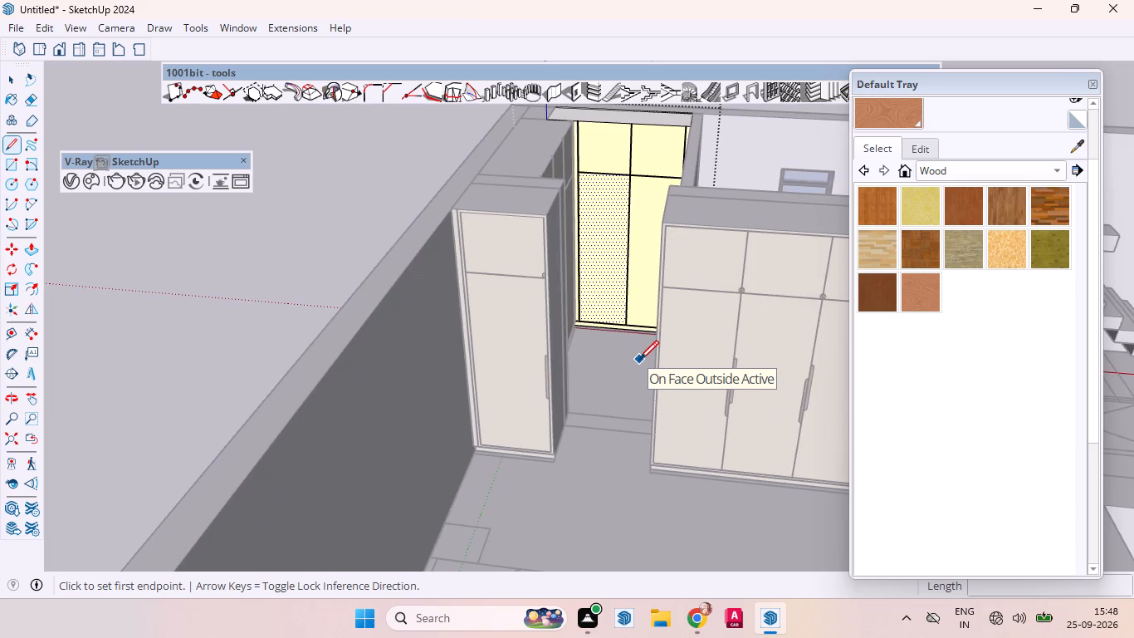
pyautogui.scroll(1, 639, 360)
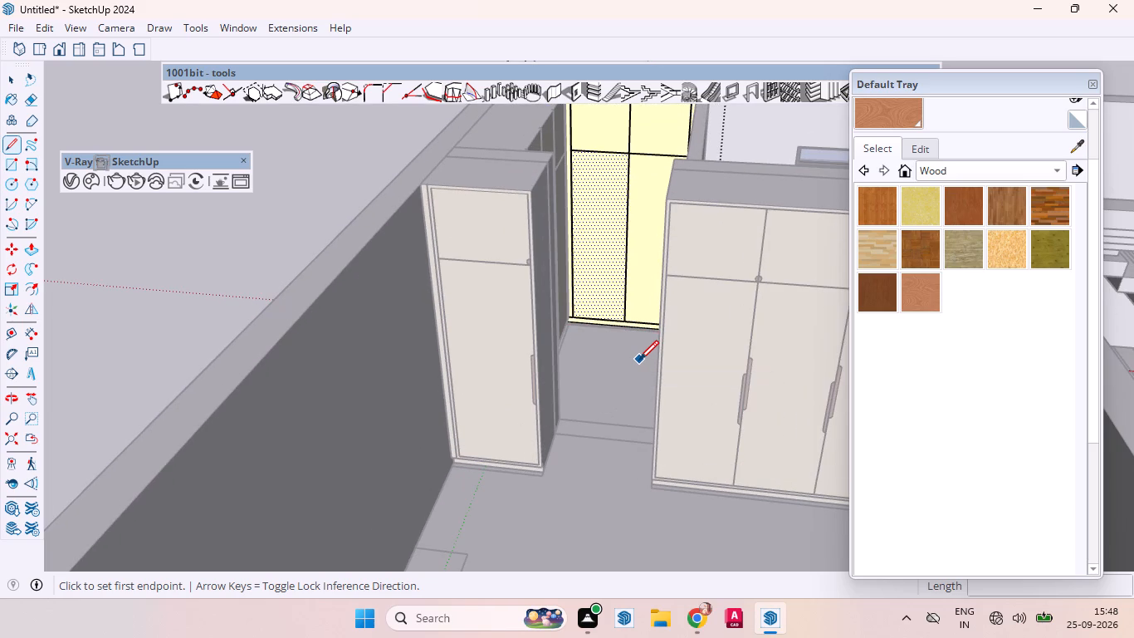
pyautogui.scroll(-1, 665, 368)
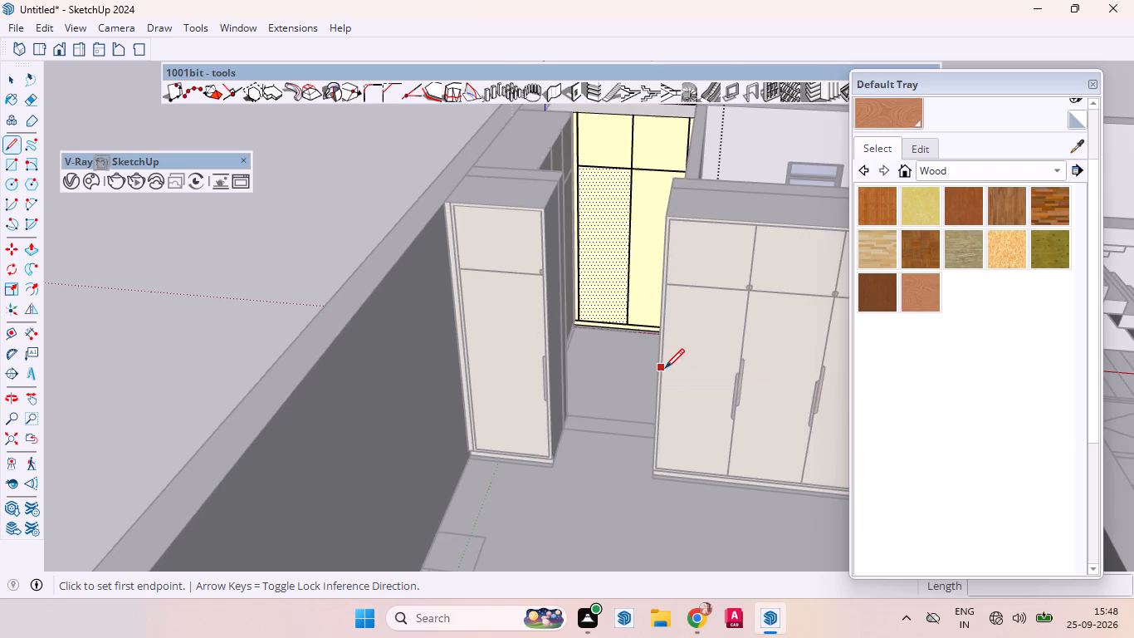
pyautogui.scroll(1, 665, 368)
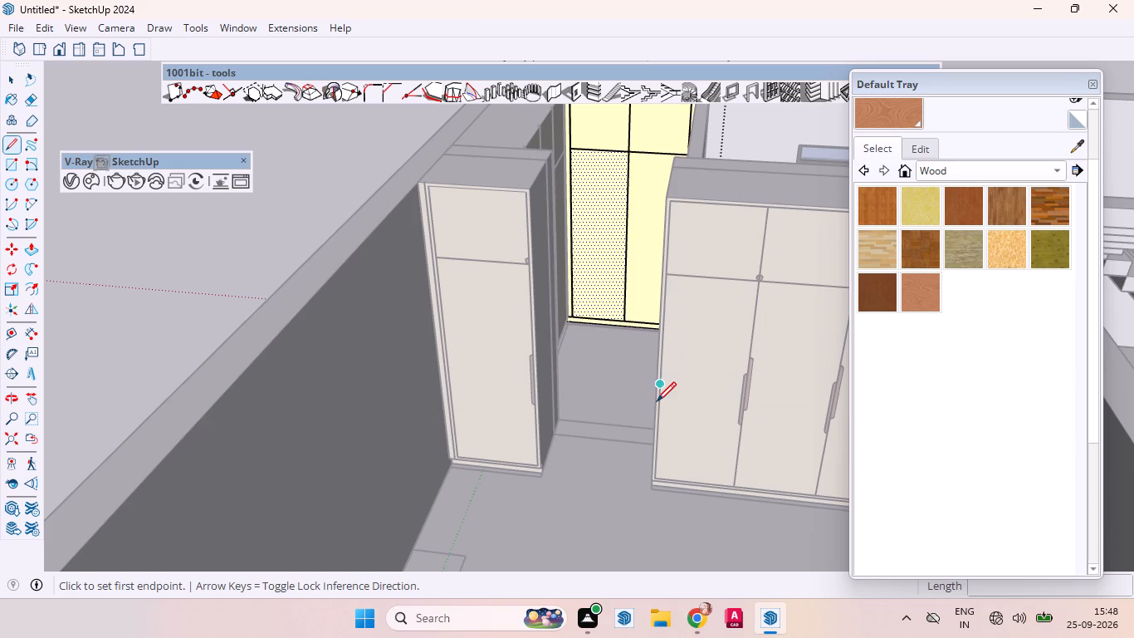
pyautogui.scroll(-1, 654, 410)
pyautogui.scroll(1, 654, 408)
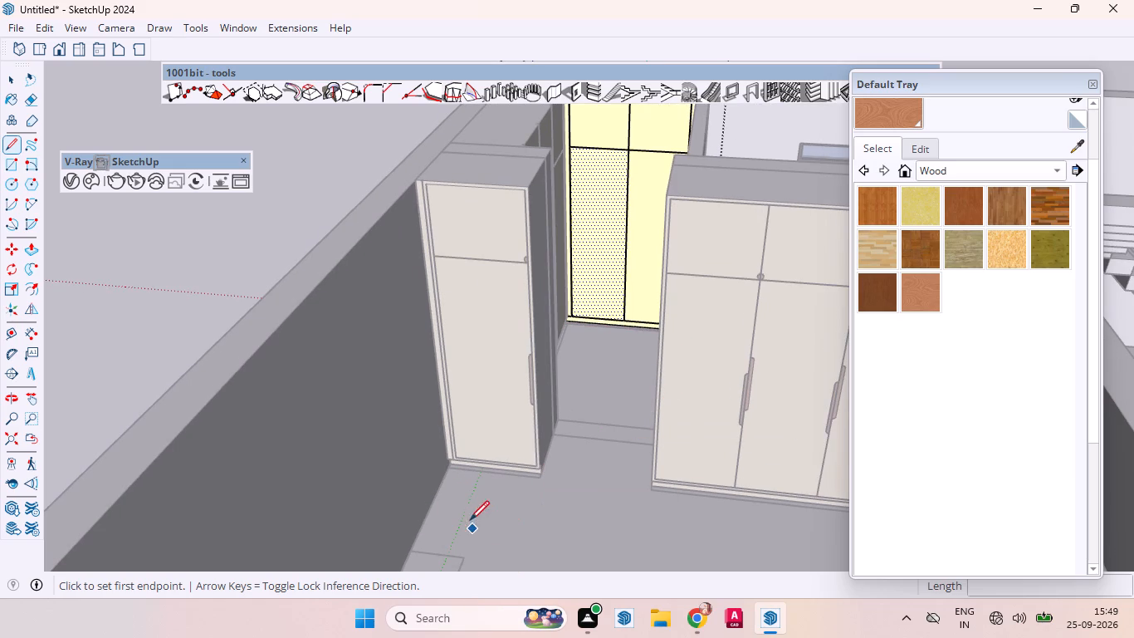
pyautogui.click(574, 234)
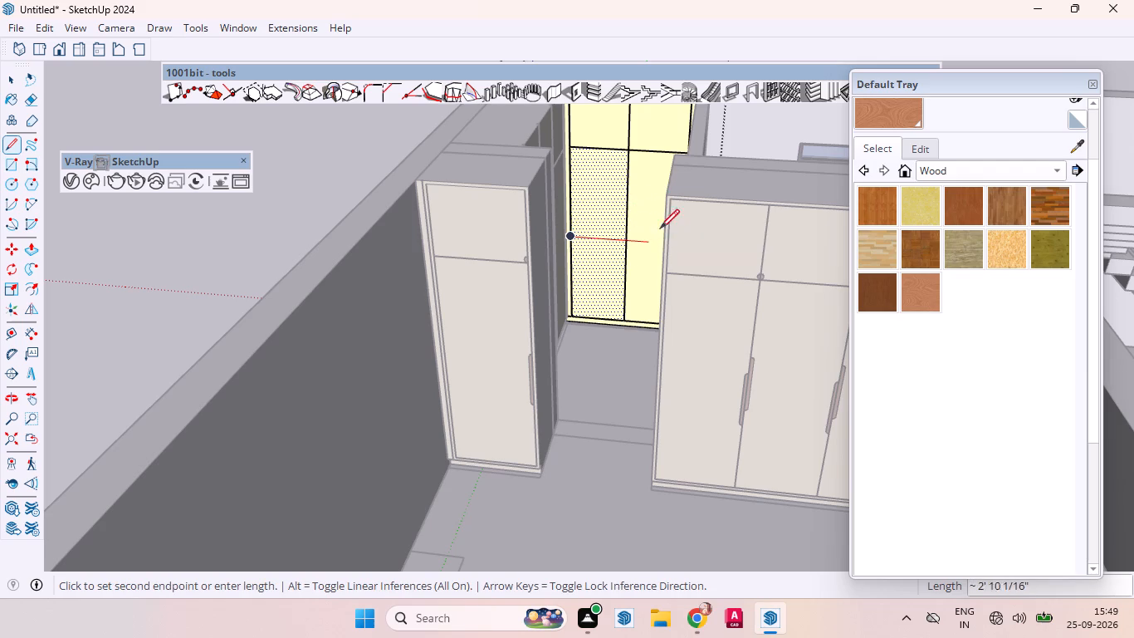
pyautogui.moveTo(677, 234); pyautogui.dragTo(731, 235, button='middle')
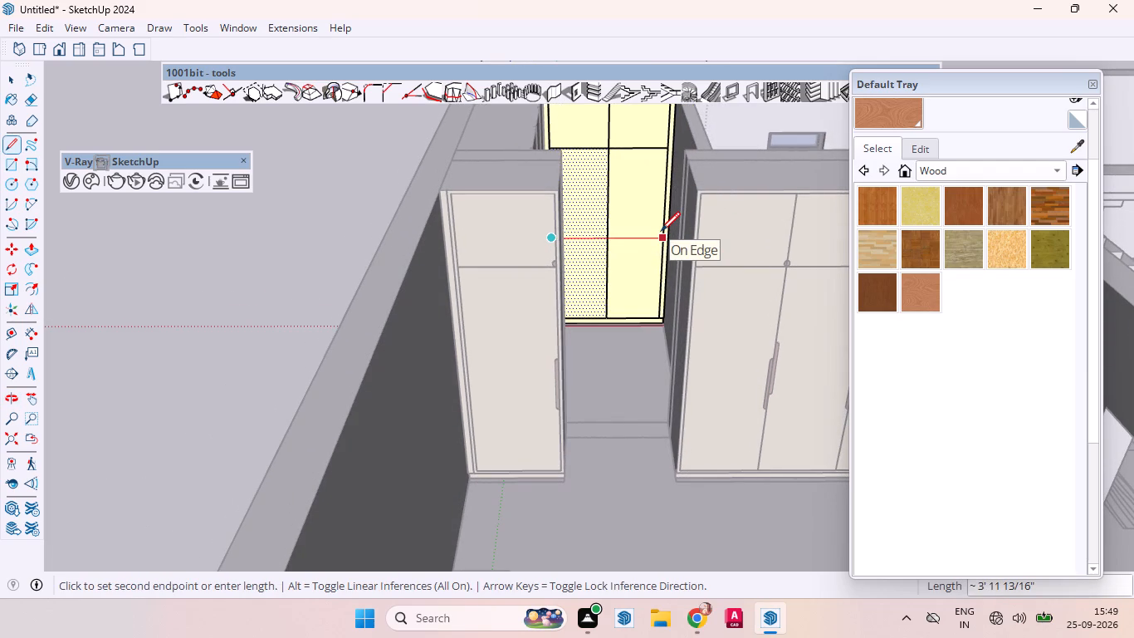
pyautogui.click(661, 231)
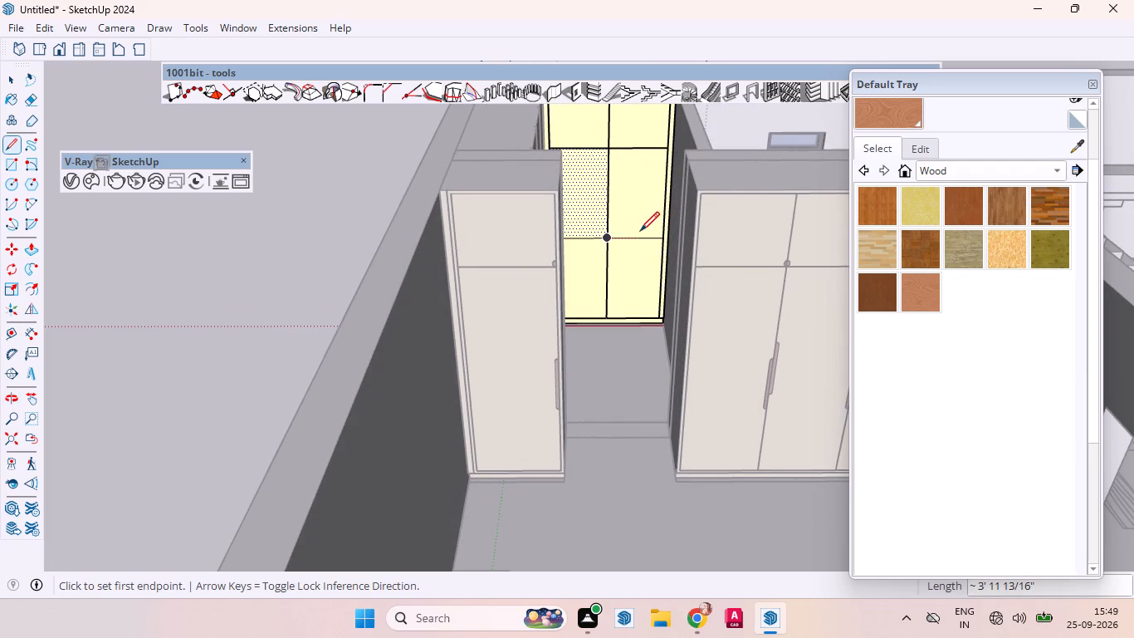
pyautogui.press('space')
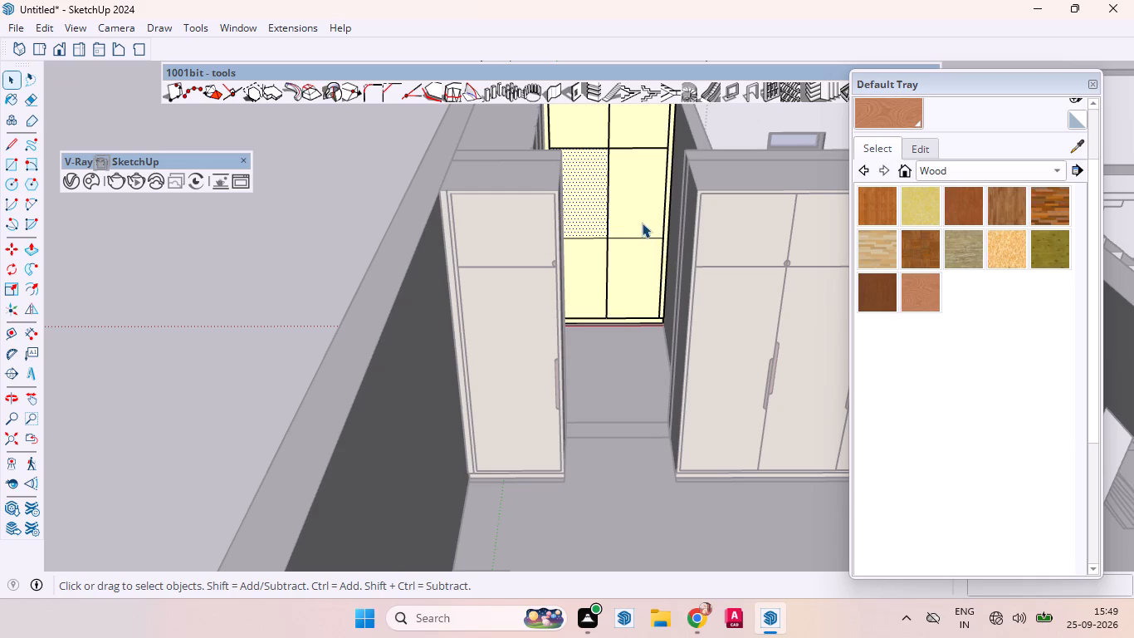
# Check the newly divided lower door panels and close the group of the wardrobe without handles.
pyautogui.click(640, 220)
pyautogui.click(631, 288)
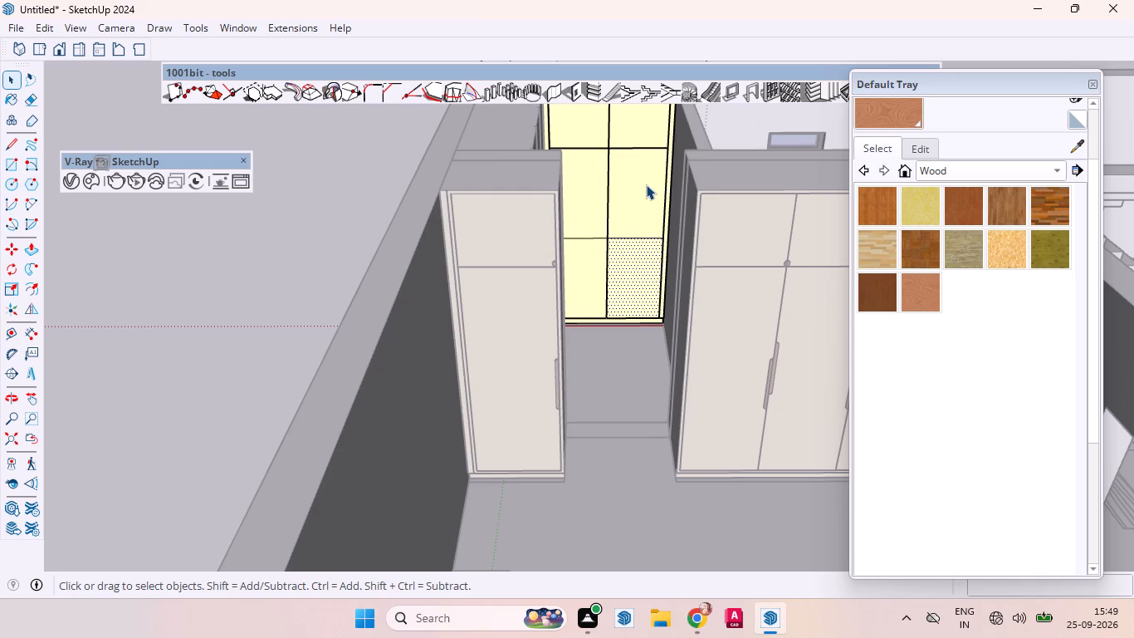
pyautogui.press('t')
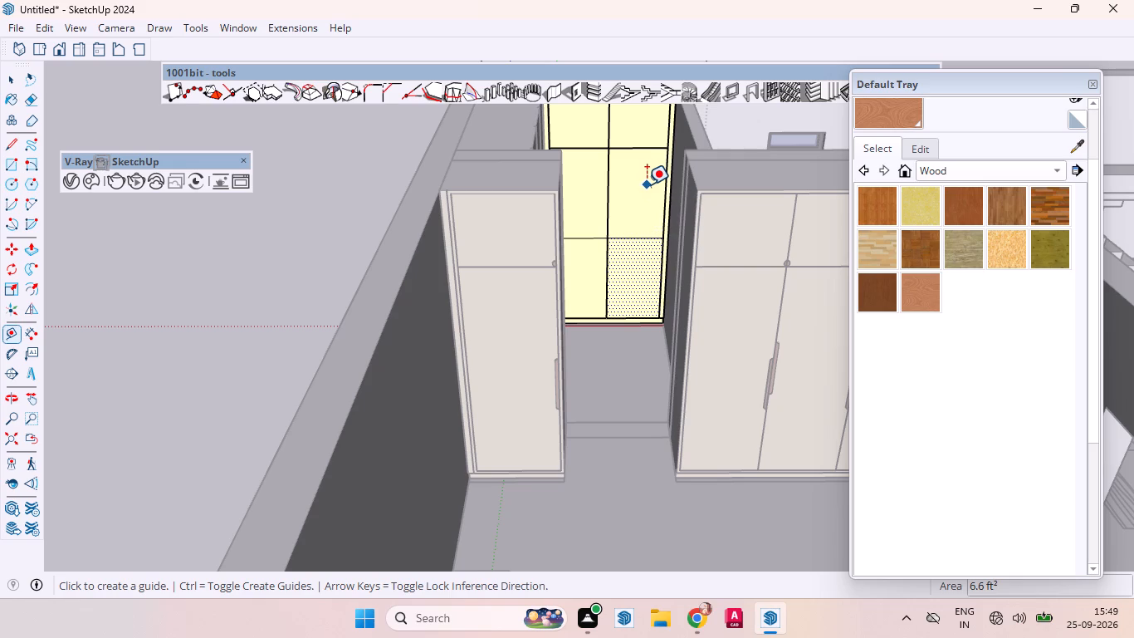
pyautogui.scroll(-5, 689, 256)
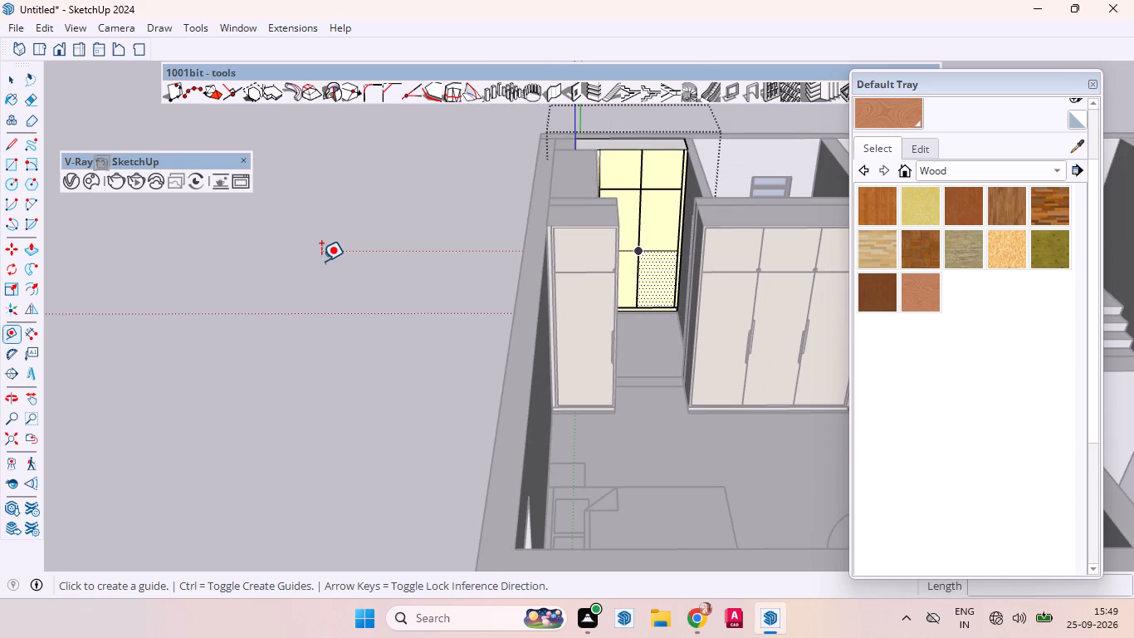
pyautogui.press('space')
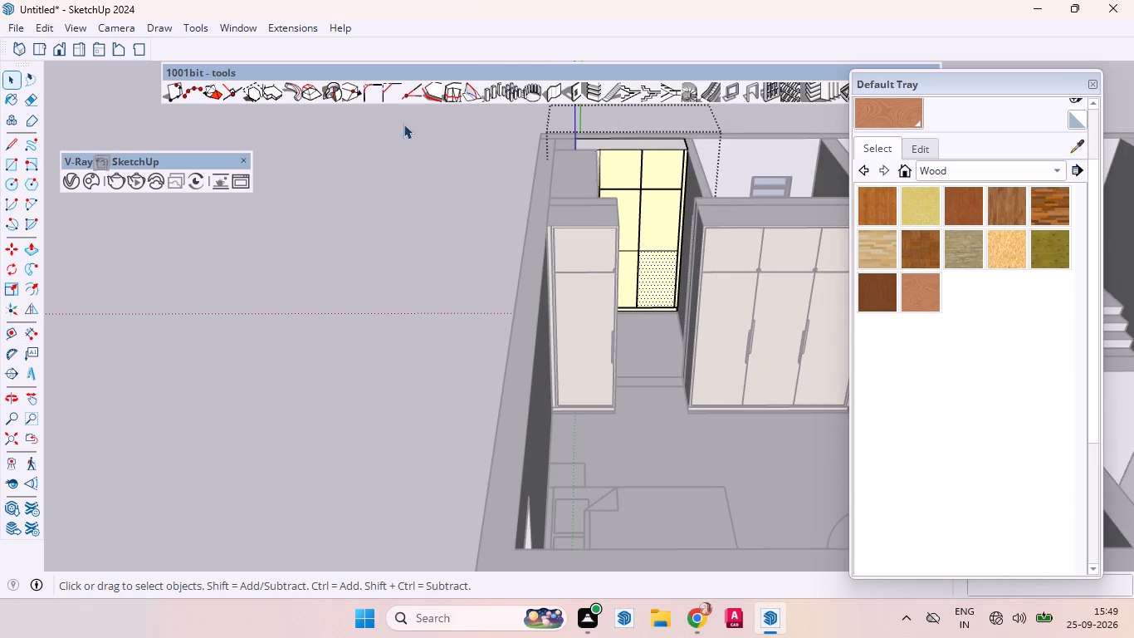
pyautogui.click(445, 176)
# Examine the three-door wardrobe and the long wooden handles on its tall doors up close.
pyautogui.scroll(4, 660, 270)
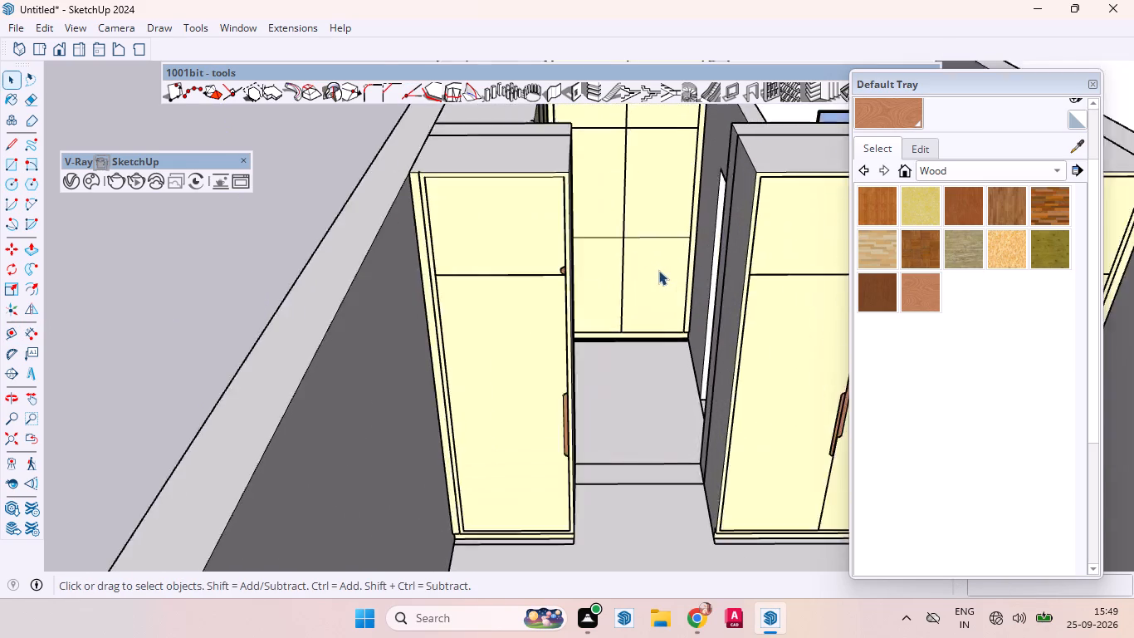
pyautogui.scroll(2, 658, 270)
pyautogui.moveTo(651, 251); pyautogui.dragTo(583, 229, button='middle')
pyautogui.scroll(-13, 586, 212)
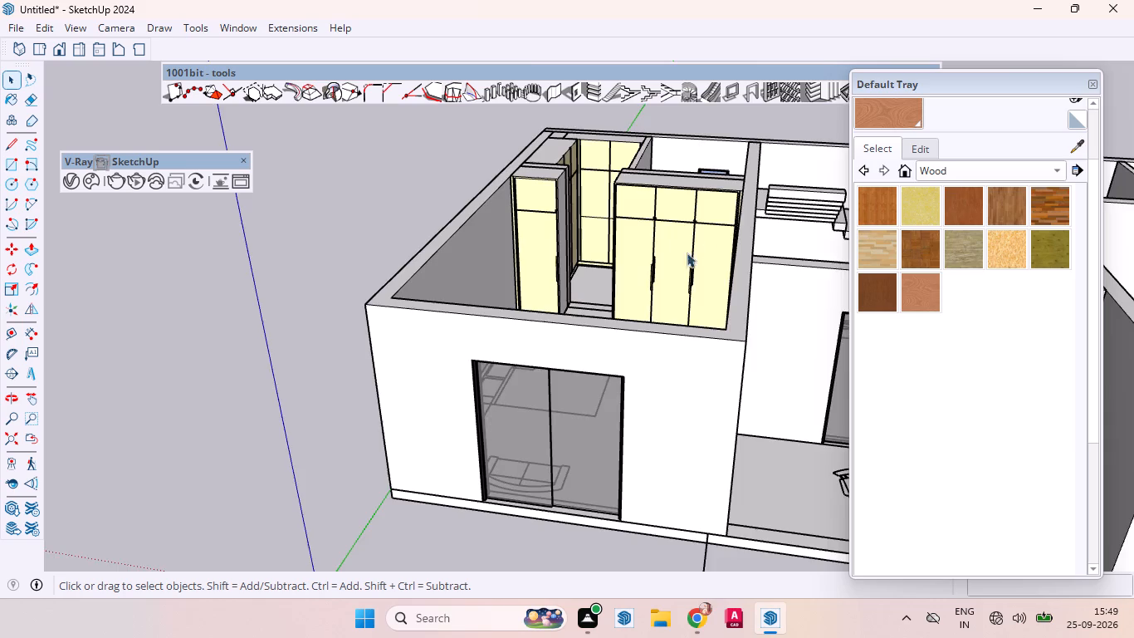
pyautogui.scroll(1, 687, 253)
pyautogui.scroll(-2, 682, 255)
pyautogui.scroll(13, 679, 255)
pyautogui.scroll(-1, 663, 258)
pyautogui.scroll(3, 663, 258)
pyautogui.scroll(-1, 663, 258)
pyautogui.moveTo(663, 258); pyautogui.dragTo(697, 279, button='middle')
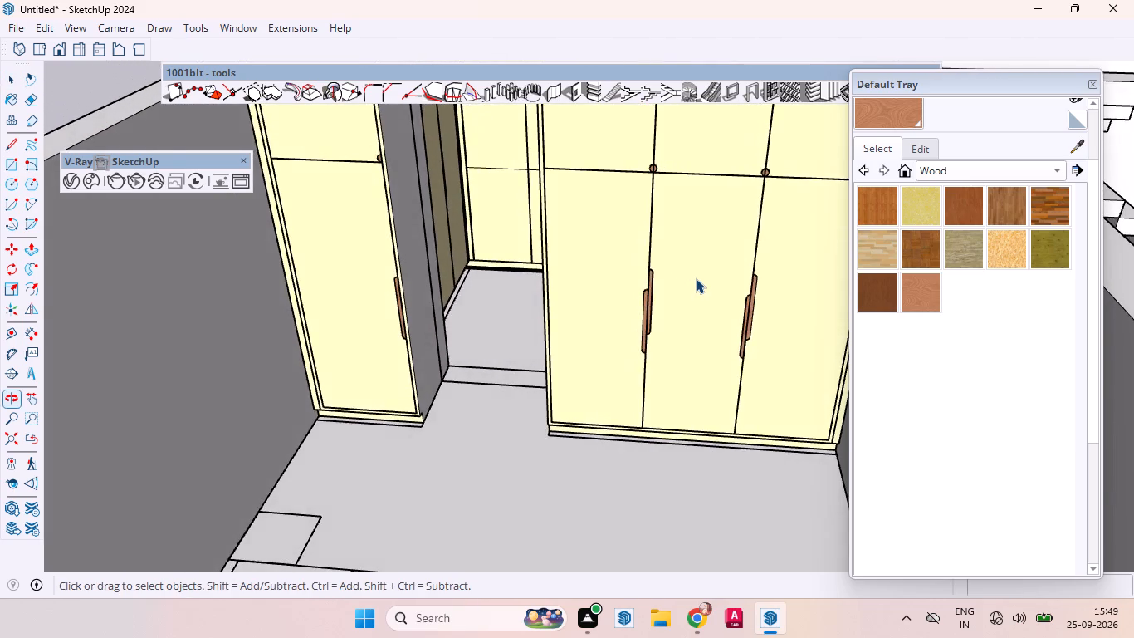
pyautogui.scroll(-6, 696, 278)
pyautogui.scroll(19, 696, 278)
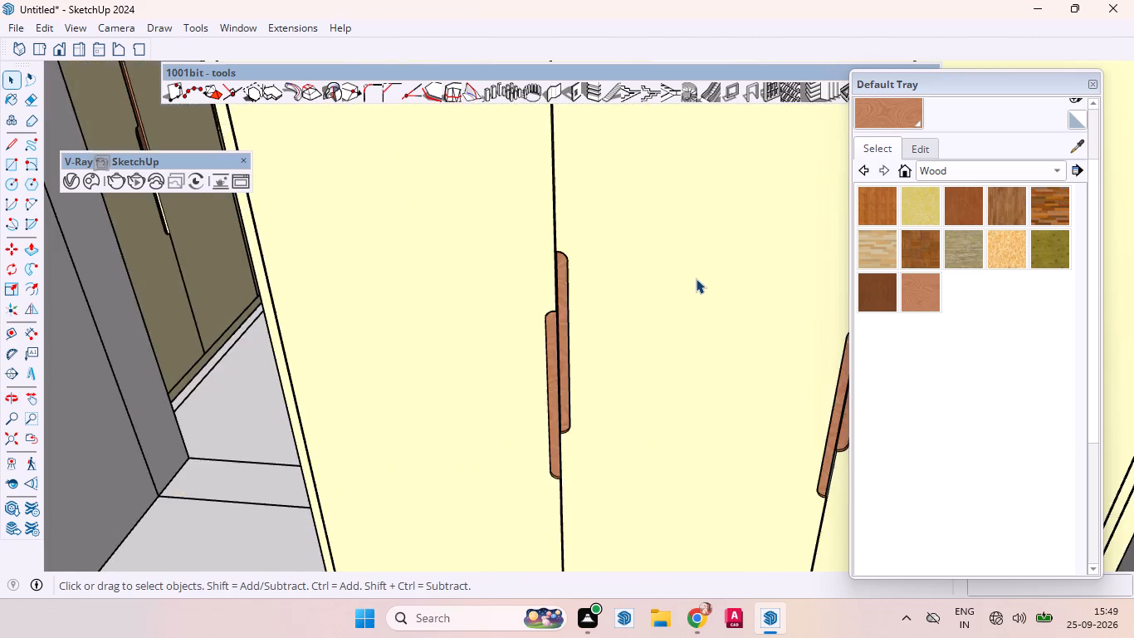
pyautogui.scroll(8, 552, 400)
pyautogui.scroll(-2, 552, 400)
pyautogui.scroll(13, 552, 400)
pyautogui.scroll(-2, 552, 400)
pyautogui.scroll(1, 552, 400)
pyautogui.moveTo(559, 400); pyautogui.dragTo(670, 174, button='middle')
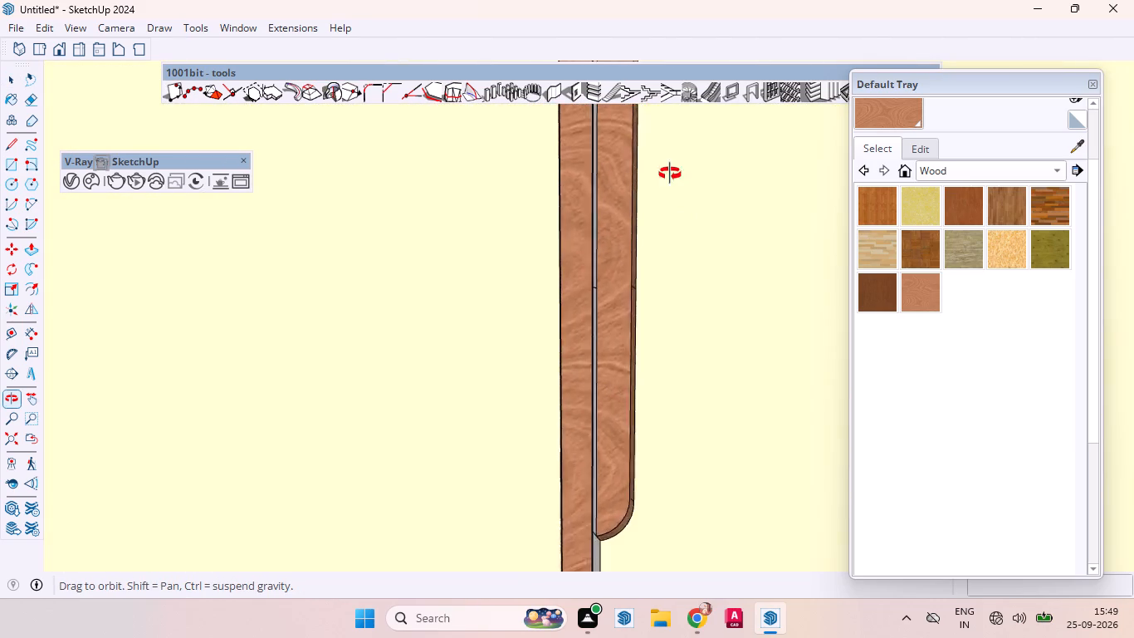
pyautogui.moveTo(670, 174); pyautogui.dragTo(520, 330, button='middle')
pyautogui.scroll(-2, 576, 297)
pyautogui.scroll(1, 584, 298)
pyautogui.scroll(-9, 584, 298)
pyautogui.scroll(3, 591, 292)
pyautogui.scroll(-4, 591, 292)
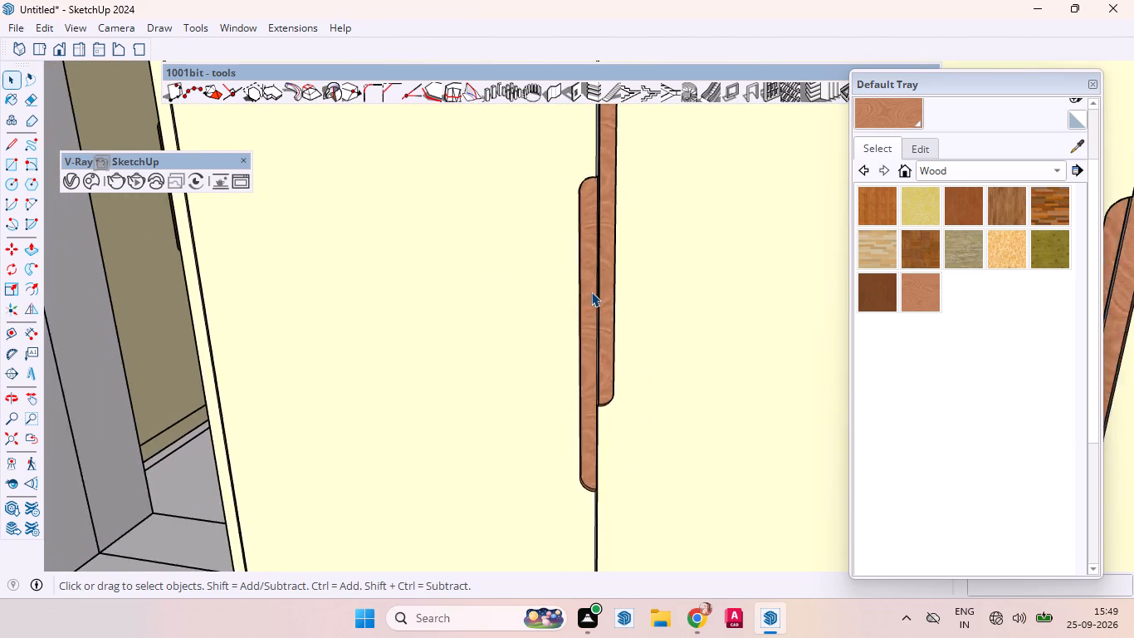
pyautogui.scroll(-16, 591, 292)
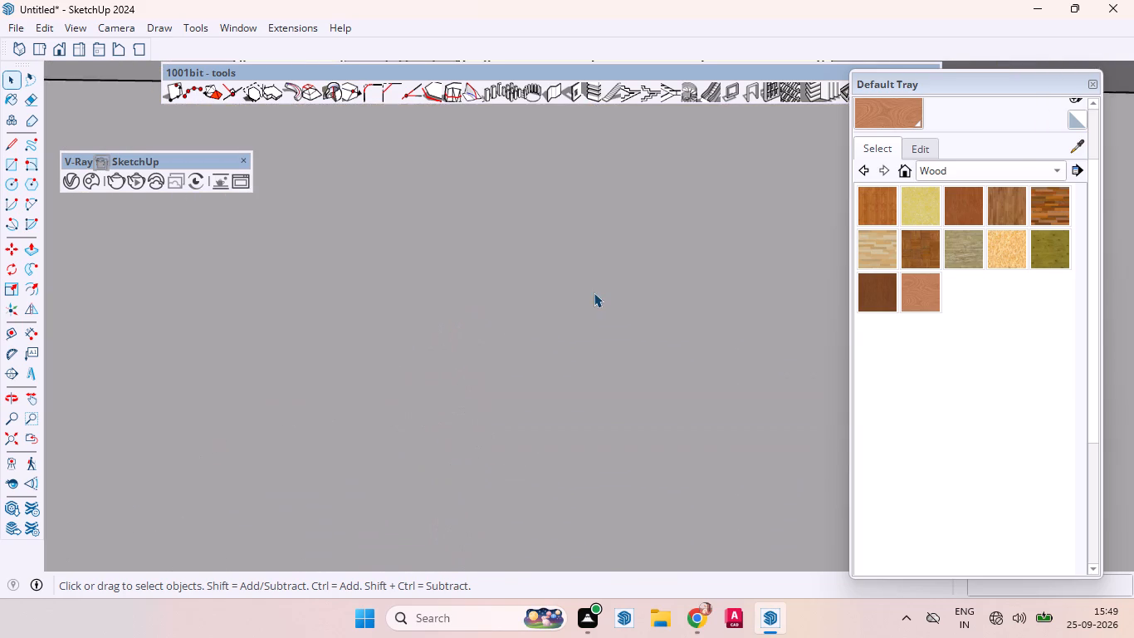
pyautogui.scroll(-2, 594, 292)
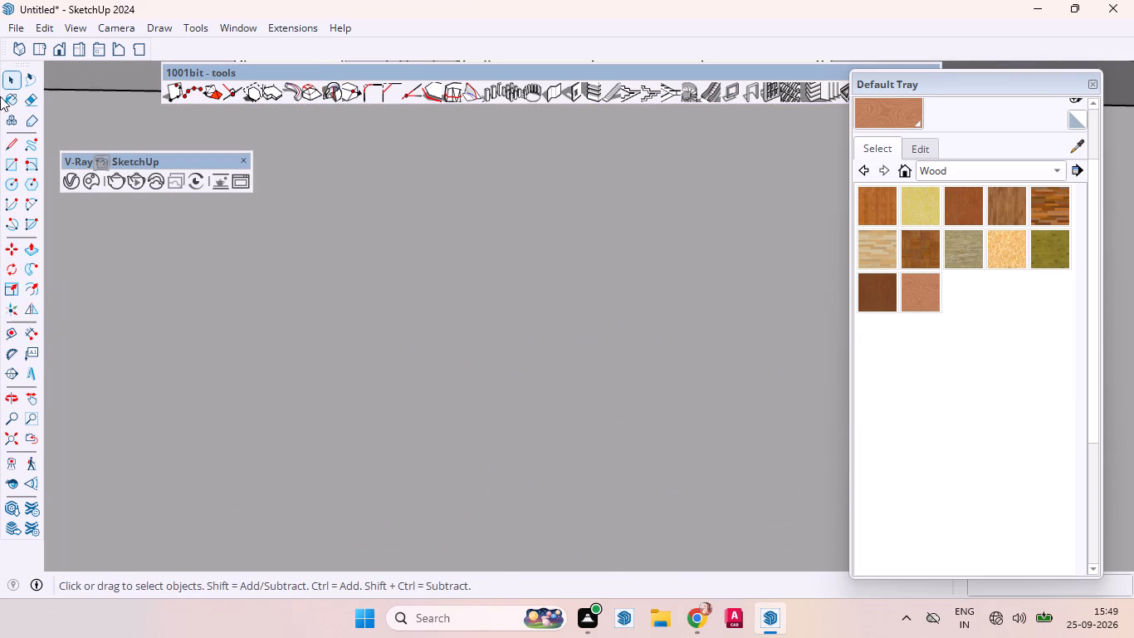
# Examine the whole floor plan from above, including the stairs and the second bedroom with the teal wardrobe.
pyautogui.click(42, 41)
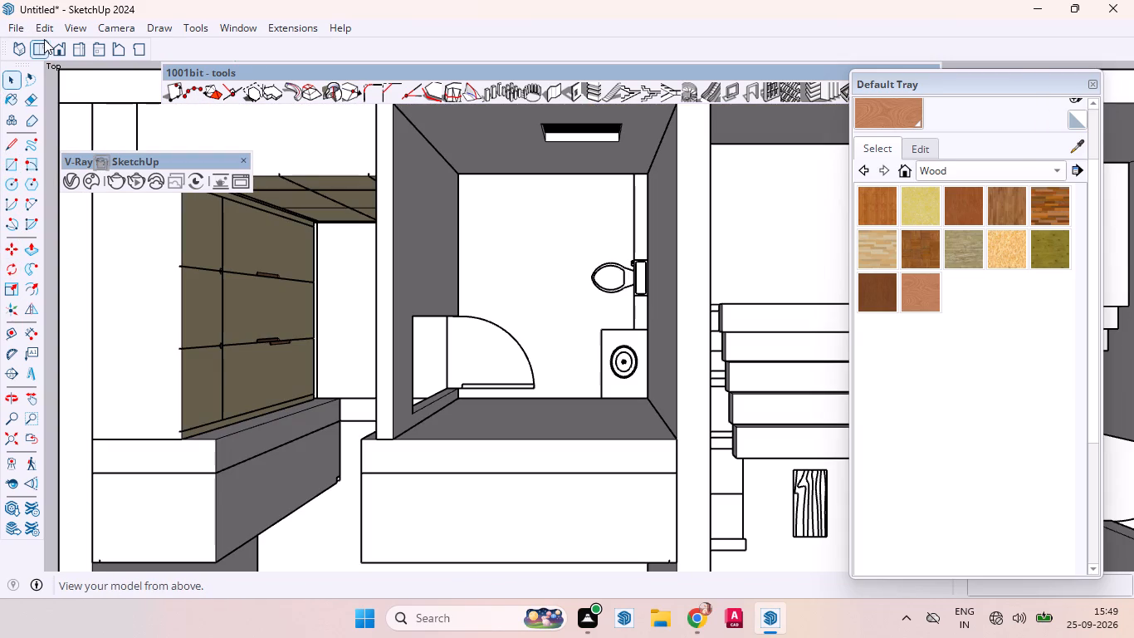
pyautogui.scroll(-1, 508, 346)
pyautogui.scroll(1, 509, 346)
pyautogui.scroll(-11, 509, 346)
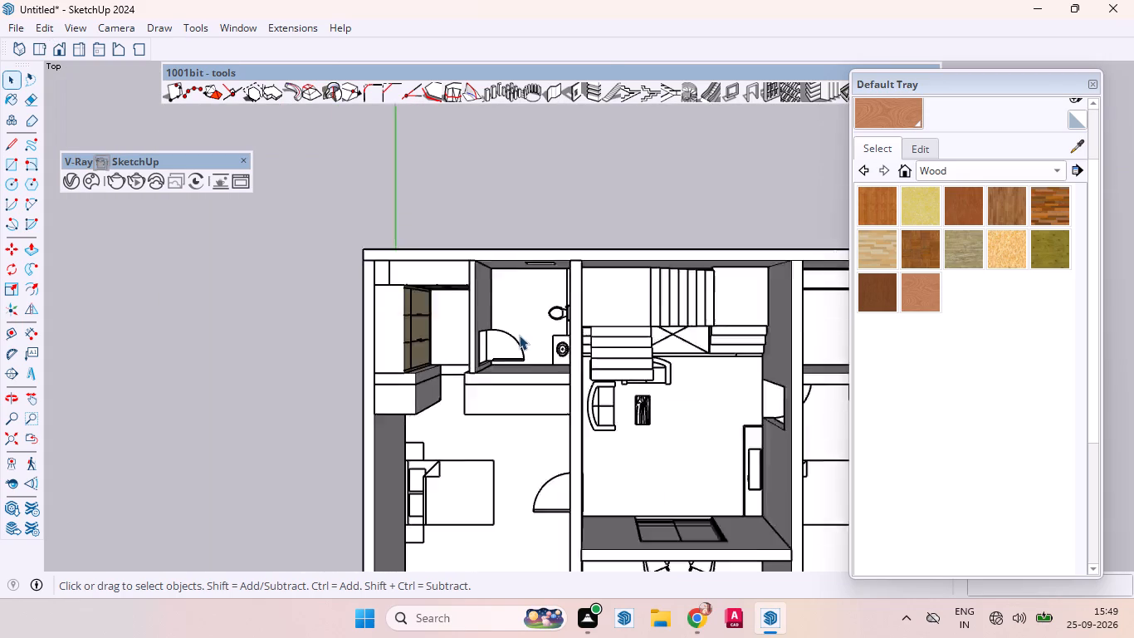
pyautogui.scroll(-6, 519, 335)
pyautogui.scroll(2, 516, 335)
pyautogui.scroll(-6, 516, 335)
pyautogui.scroll(4, 592, 389)
pyautogui.scroll(-1, 552, 368)
pyautogui.scroll(2, 552, 364)
pyautogui.scroll(-2, 563, 341)
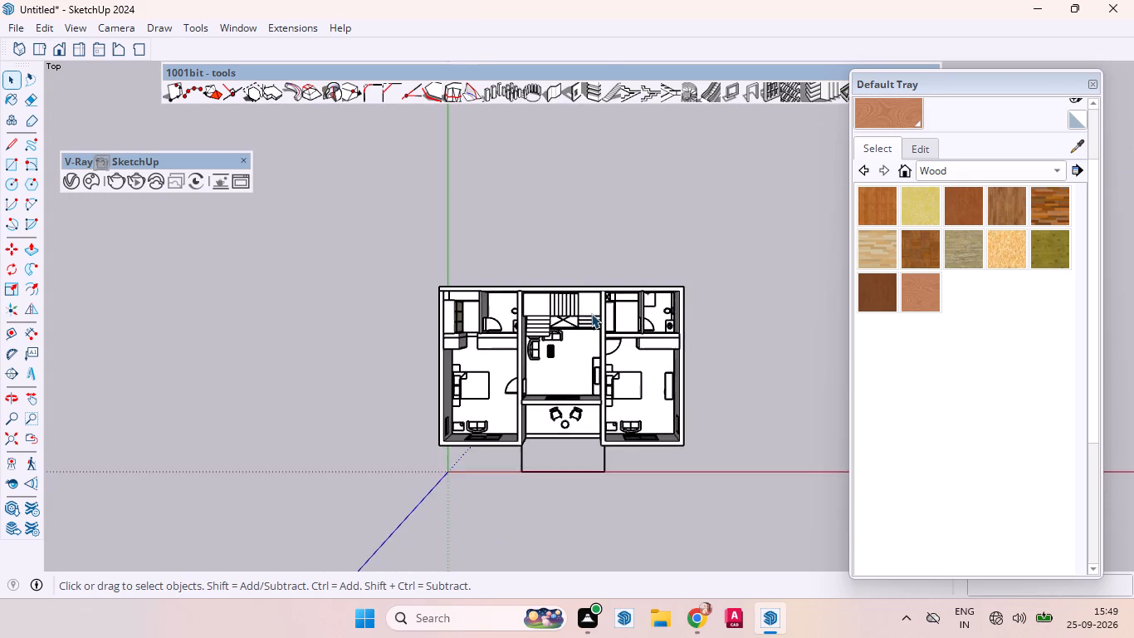
pyautogui.scroll(14, 592, 312)
pyautogui.scroll(-3, 671, 288)
pyautogui.scroll(4, 671, 289)
pyautogui.moveTo(648, 334); pyautogui.dragTo(516, 173, button='middle')
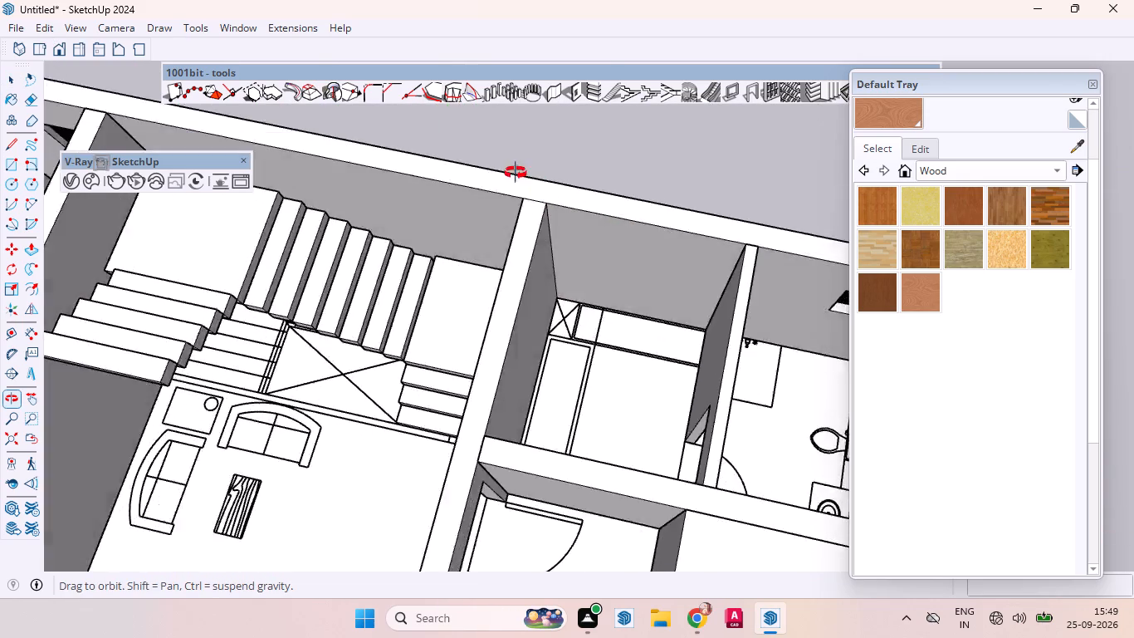
pyautogui.moveTo(516, 173); pyautogui.dragTo(642, 347, button='middle')
pyautogui.scroll(-1, 619, 303)
pyautogui.scroll(2, 609, 297)
pyautogui.scroll(-11, 607, 295)
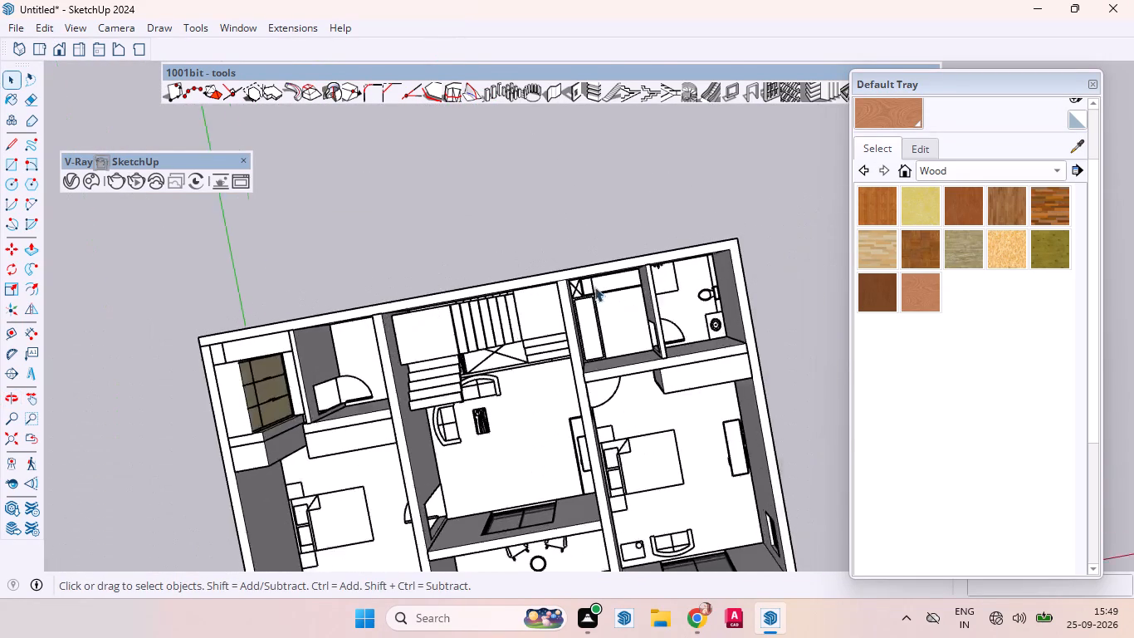
pyautogui.scroll(7, 745, 518)
pyautogui.moveTo(506, 323); pyautogui.dragTo(452, 223, button='middle')
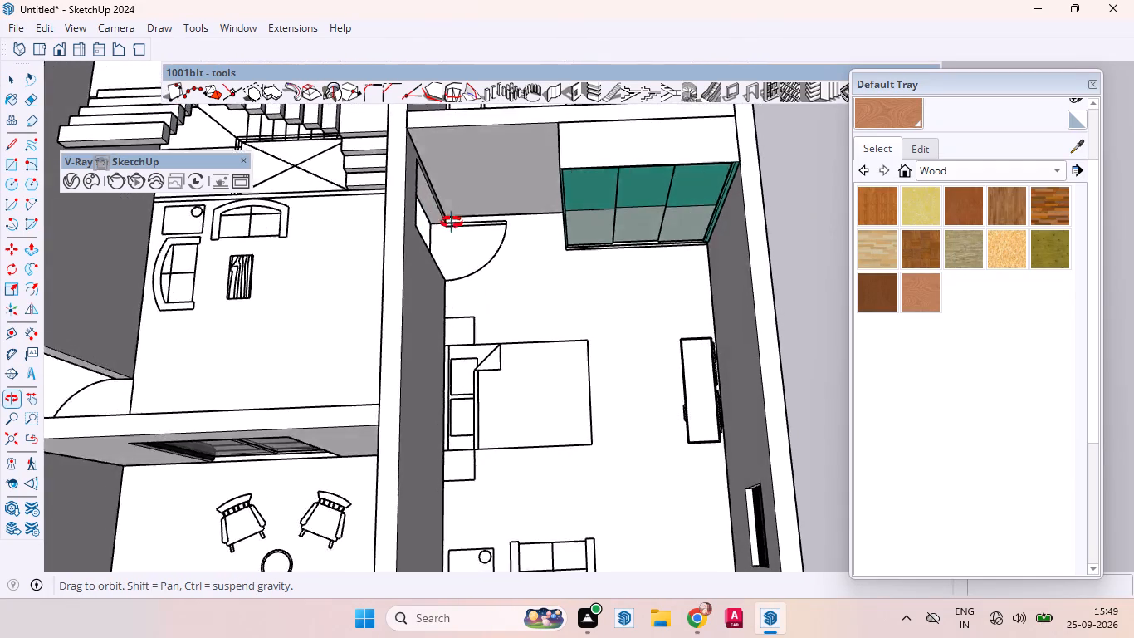
pyautogui.moveTo(452, 223); pyautogui.dragTo(540, 345, button='middle')
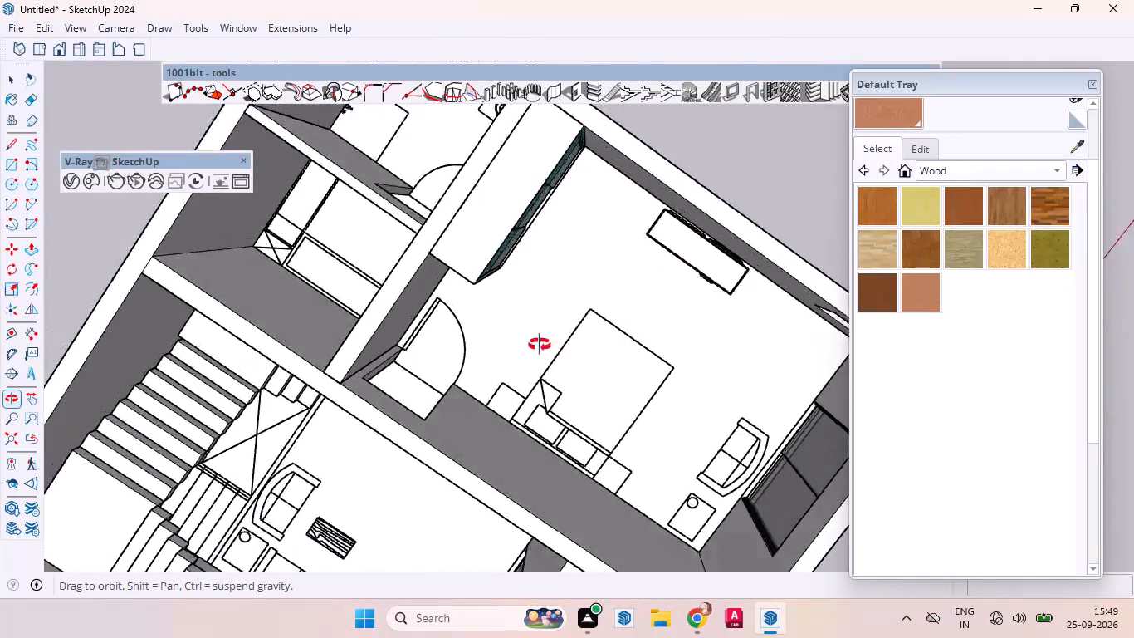
pyautogui.moveTo(540, 345); pyautogui.dragTo(374, 283, button='middle')
pyautogui.scroll(-5, 373, 276)
pyautogui.scroll(5, 642, 396)
pyautogui.scroll(-1, 571, 405)
pyautogui.moveTo(507, 399); pyautogui.dragTo(269, 307, button='middle')
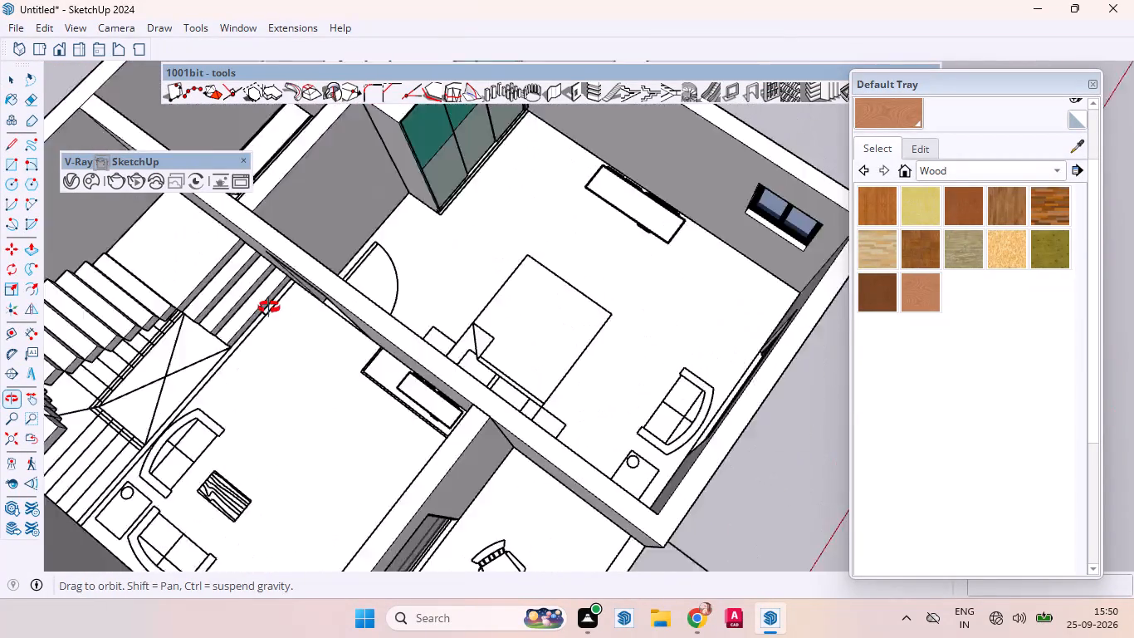
pyautogui.moveTo(269, 307); pyautogui.dragTo(60, 307, button='middle')
pyautogui.scroll(-6, 503, 403)
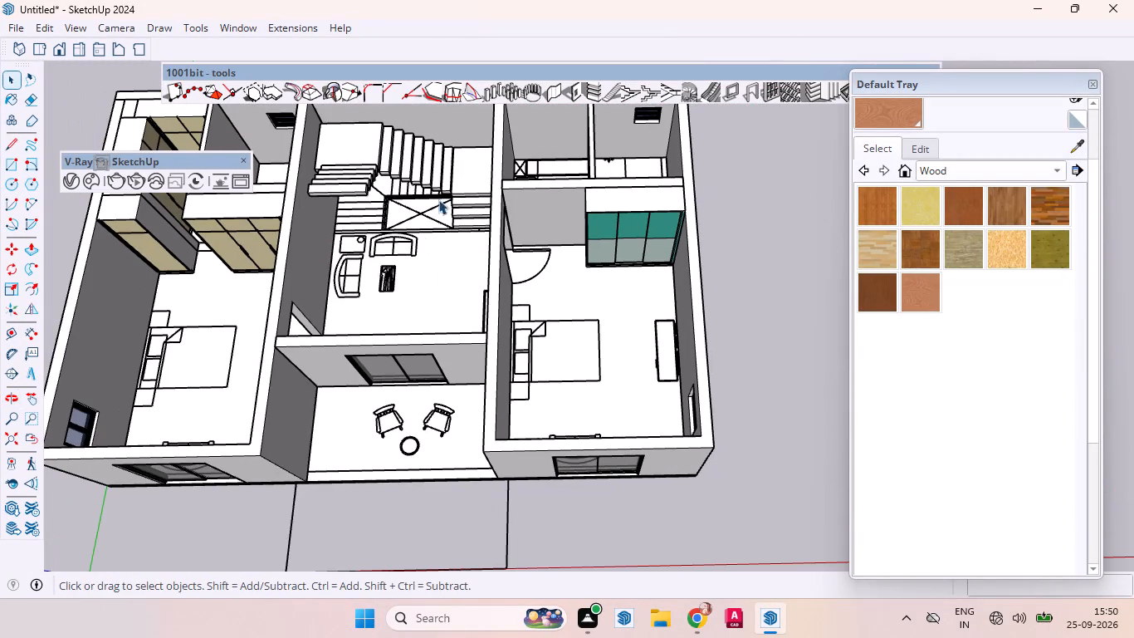
# Examine the first bedroom suite's wardrobes from above and from the front, including their door divisions and handles.
pyautogui.scroll(3, 448, 184)
pyautogui.scroll(-9, 464, 195)
pyautogui.scroll(1, 545, 238)
pyautogui.scroll(-1, 548, 238)
pyautogui.scroll(1, 560, 241)
pyautogui.scroll(-3, 403, 280)
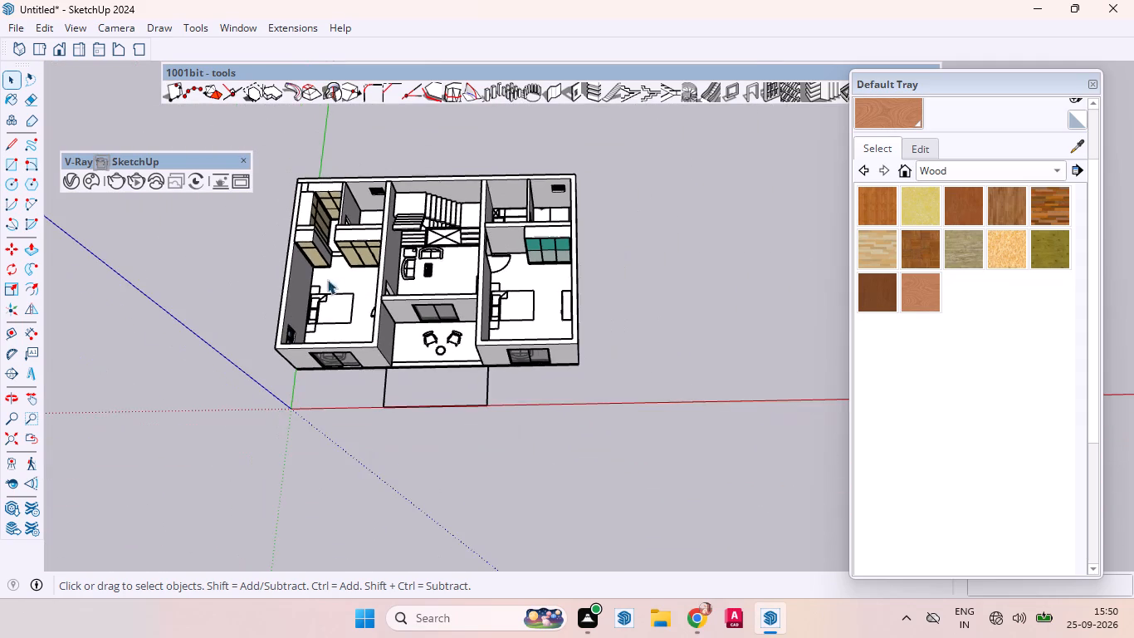
pyautogui.scroll(2, 300, 253)
pyautogui.scroll(-3, 299, 252)
pyautogui.scroll(3, 299, 252)
pyautogui.scroll(-1, 299, 252)
pyautogui.scroll(8, 299, 252)
pyautogui.scroll(-2, 318, 217)
pyautogui.scroll(8, 318, 217)
pyautogui.scroll(-1, 330, 213)
pyautogui.scroll(1, 330, 213)
pyautogui.scroll(-1, 330, 213)
pyautogui.scroll(2, 330, 213)
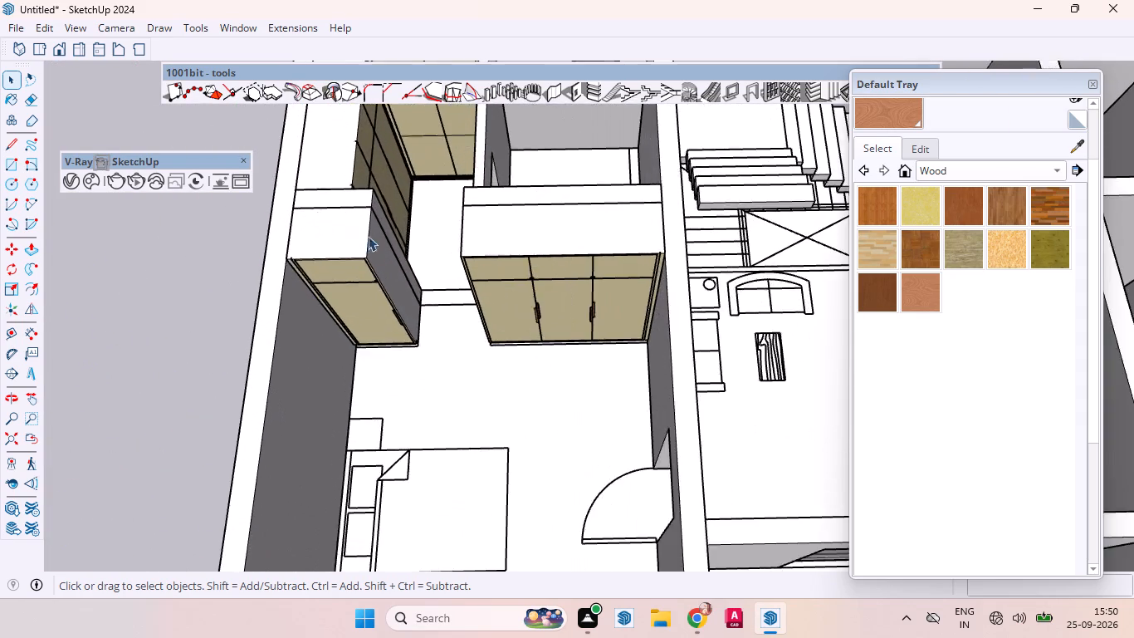
pyautogui.scroll(-3, 384, 253)
pyautogui.scroll(1, 403, 267)
pyautogui.scroll(-10, 403, 267)
pyautogui.scroll(6, 495, 330)
pyautogui.moveTo(514, 337); pyautogui.dragTo(471, 267, button='middle')
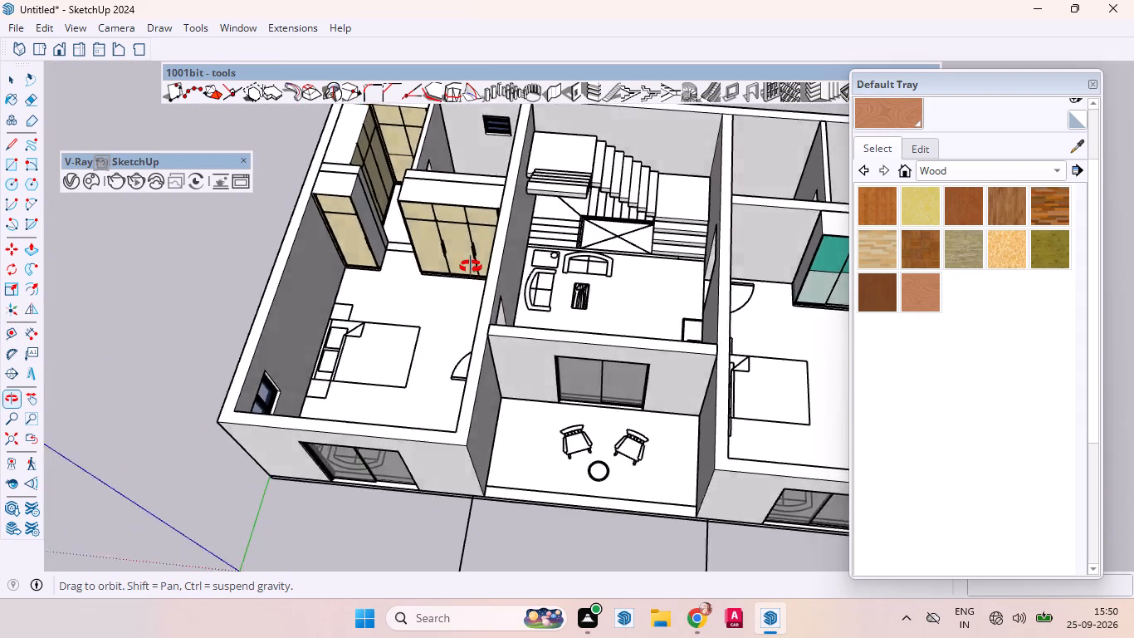
pyautogui.moveTo(471, 267); pyautogui.dragTo(496, 179, button='middle')
pyautogui.scroll(2, 415, 242)
pyautogui.scroll(-2, 414, 243)
pyautogui.scroll(7, 414, 243)
pyautogui.scroll(-1, 414, 244)
pyautogui.scroll(3, 414, 244)
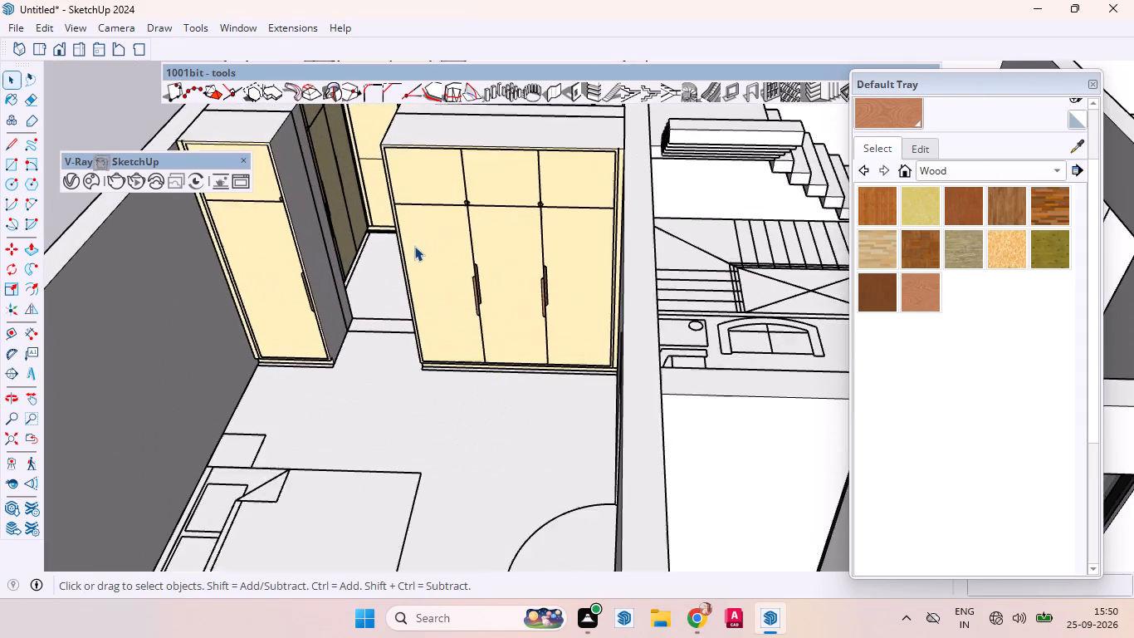
pyautogui.moveTo(446, 251); pyautogui.dragTo(555, 236, button='middle')
pyautogui.scroll(5, 564, 258)
pyautogui.scroll(-2, 551, 255)
pyautogui.scroll(6, 551, 255)
pyautogui.scroll(-9, 550, 253)
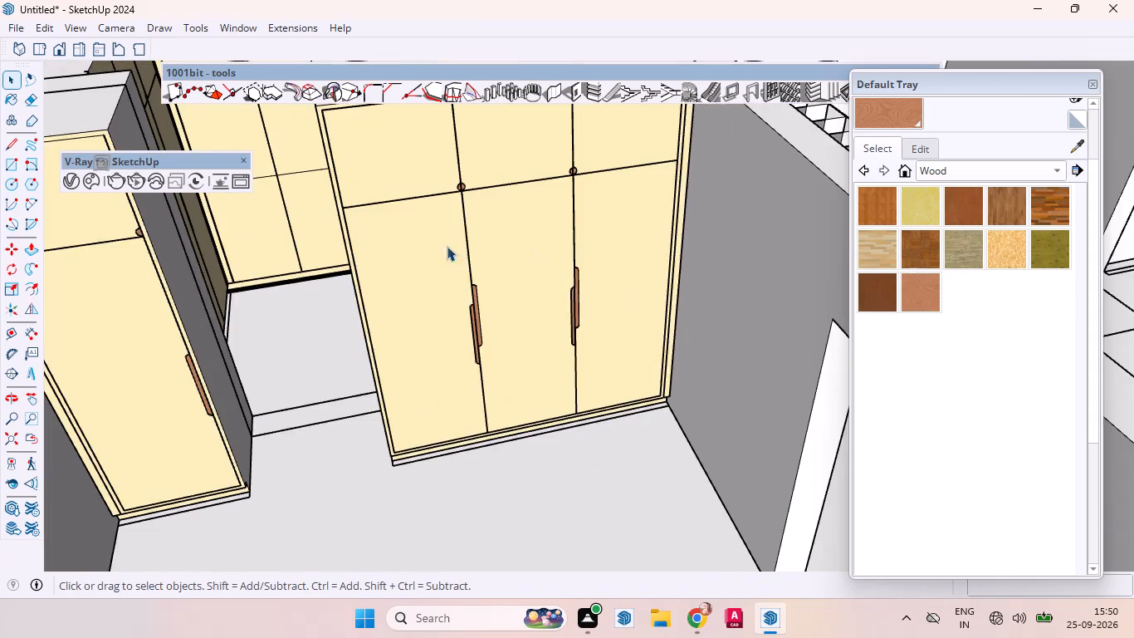
pyautogui.scroll(-4, 315, 280)
pyautogui.scroll(1, 335, 287)
pyautogui.scroll(-1, 351, 287)
pyautogui.scroll(2, 420, 288)
pyautogui.moveTo(557, 285); pyautogui.dragTo(369, 272, button='middle')
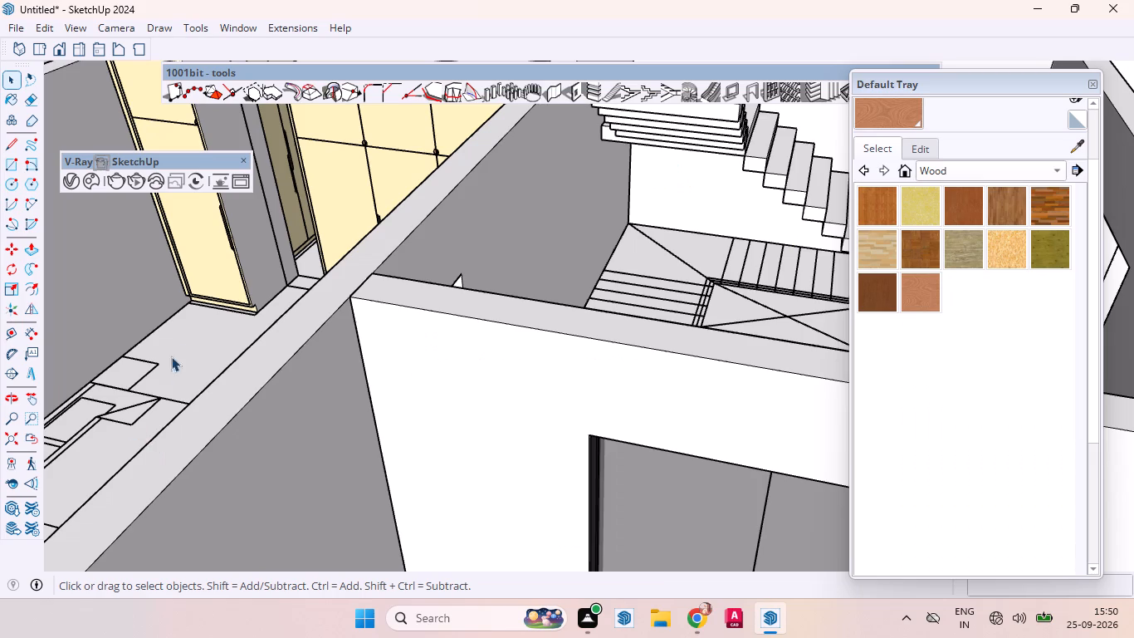
# Examine the whole house from the front and from above, comparing both bedroom suites.
pyautogui.scroll(-4, 198, 370)
pyautogui.scroll(2, 225, 392)
pyautogui.scroll(5, 293, 416)
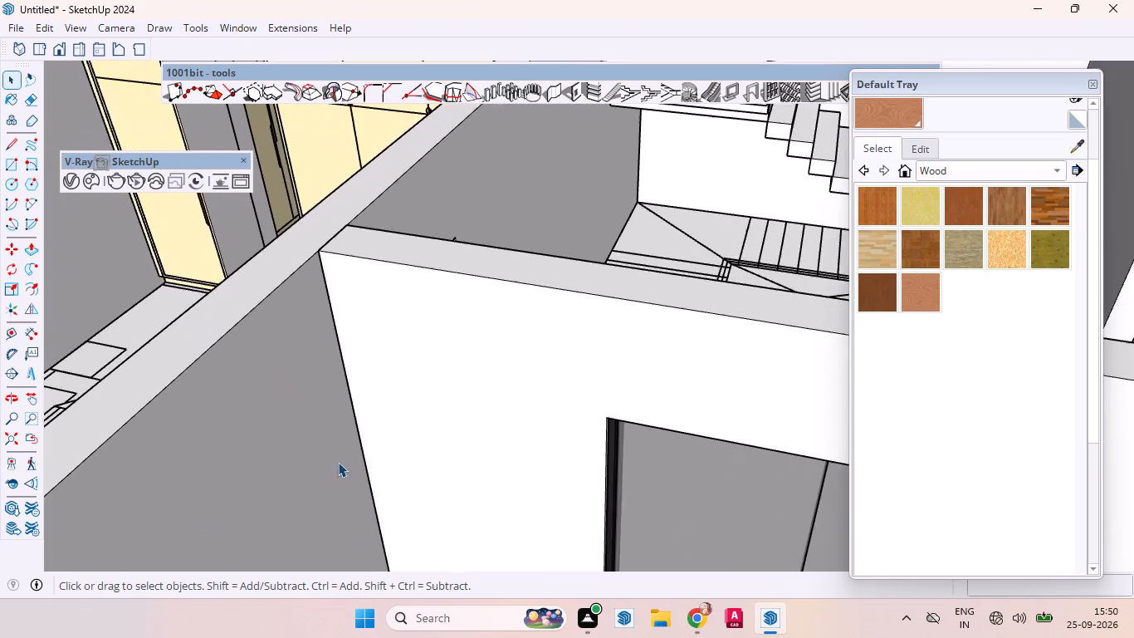
pyautogui.scroll(-1, 469, 550)
pyautogui.scroll(3, 469, 550)
pyautogui.scroll(-8, 469, 550)
pyautogui.scroll(-9, 403, 402)
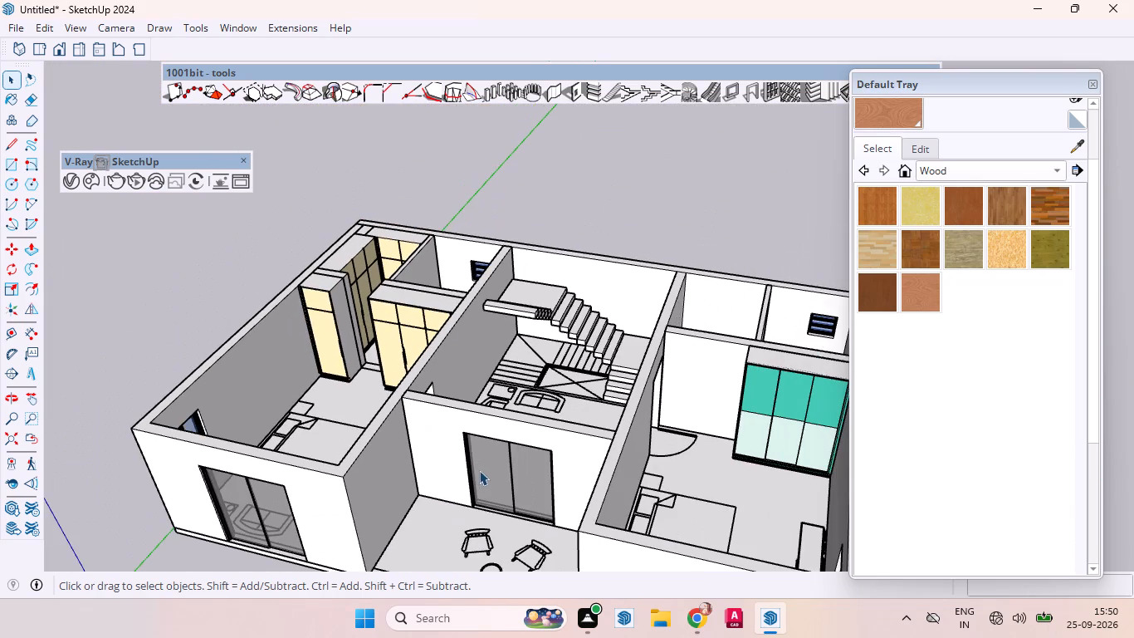
pyautogui.moveTo(481, 473); pyautogui.dragTo(463, 417, button='middle')
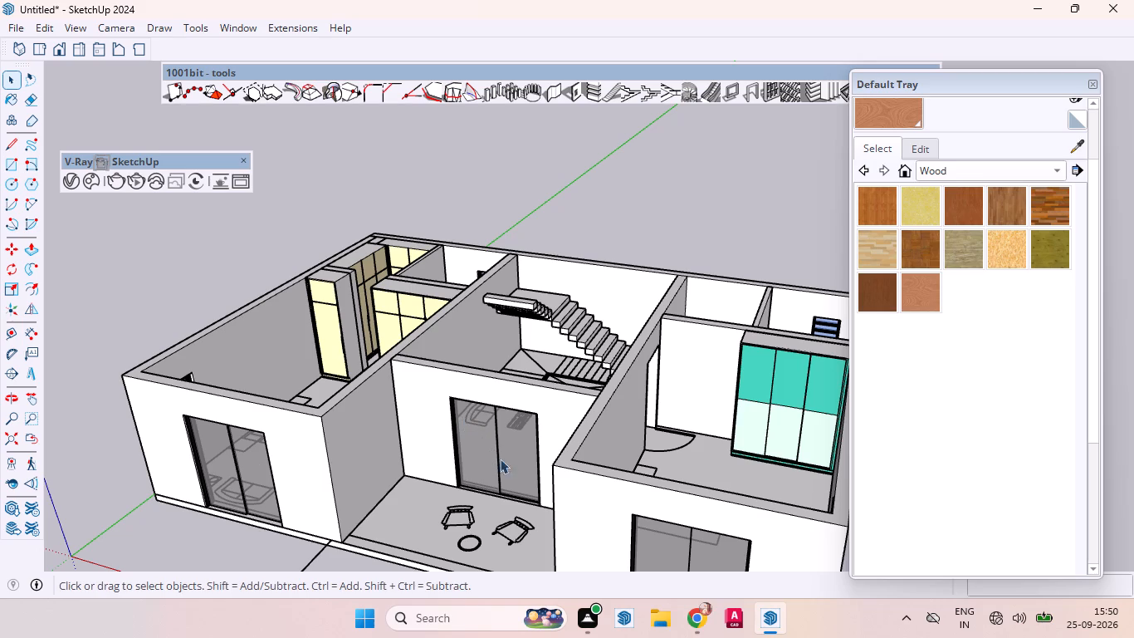
pyautogui.scroll(-6, 533, 495)
pyautogui.scroll(4, 562, 464)
pyautogui.scroll(-1, 562, 464)
pyautogui.moveTo(560, 407); pyautogui.dragTo(560, 391, button='middle')
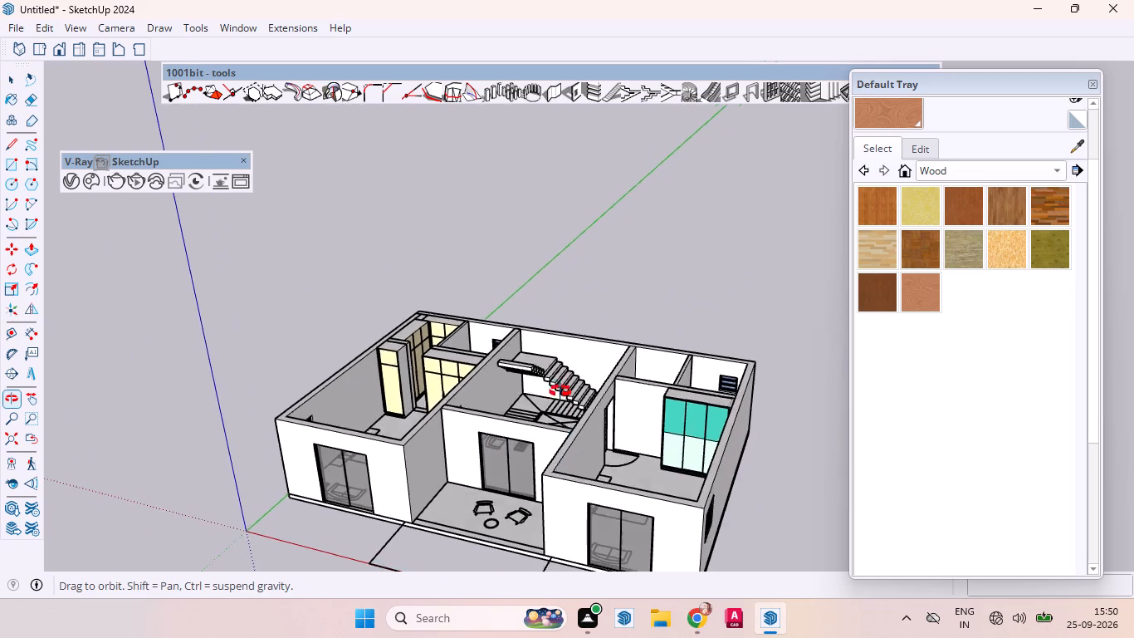
pyautogui.moveTo(560, 391); pyautogui.dragTo(632, 637, button='middle')
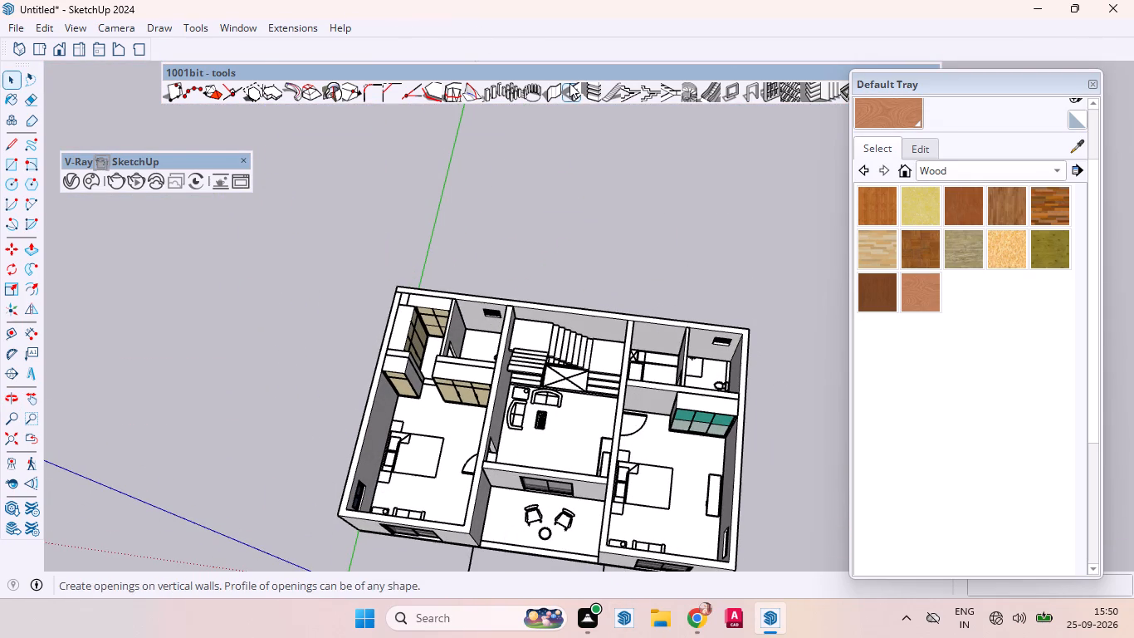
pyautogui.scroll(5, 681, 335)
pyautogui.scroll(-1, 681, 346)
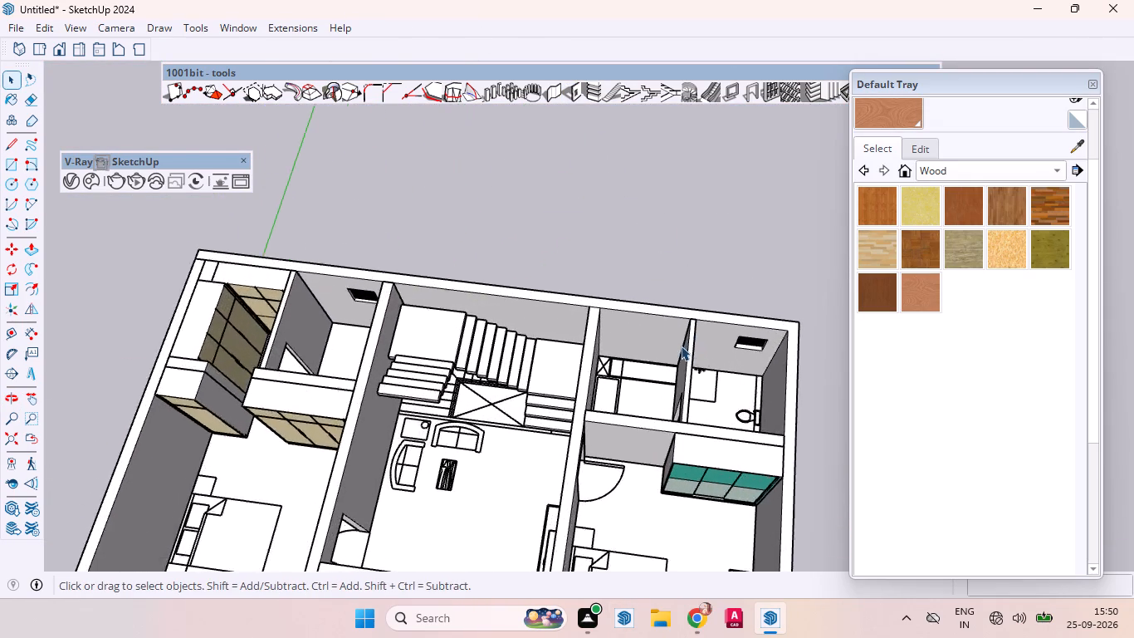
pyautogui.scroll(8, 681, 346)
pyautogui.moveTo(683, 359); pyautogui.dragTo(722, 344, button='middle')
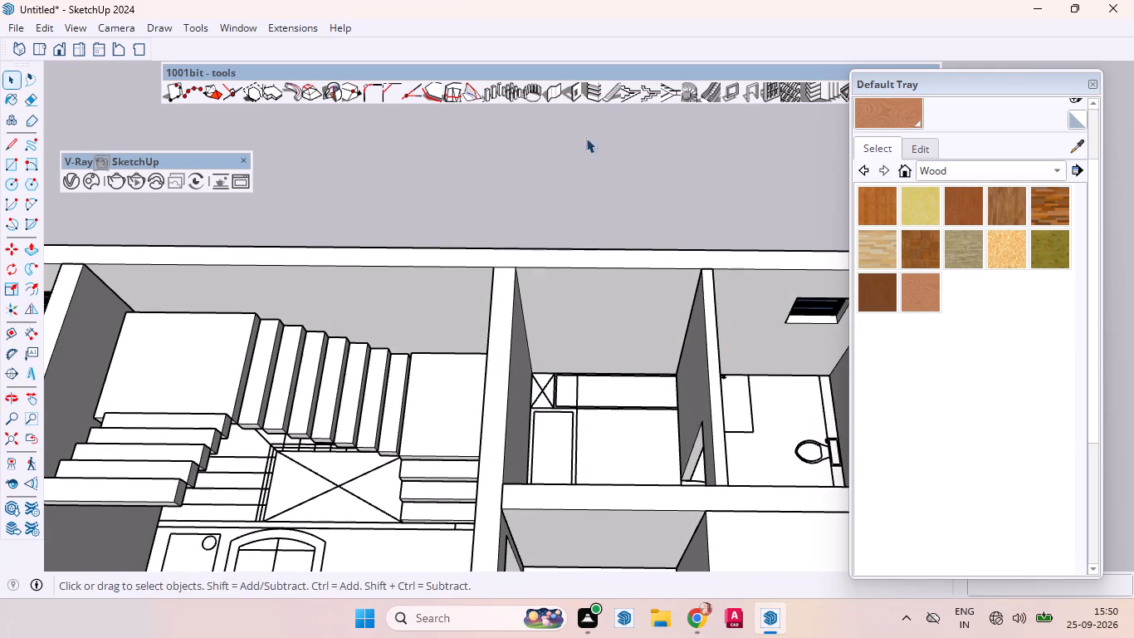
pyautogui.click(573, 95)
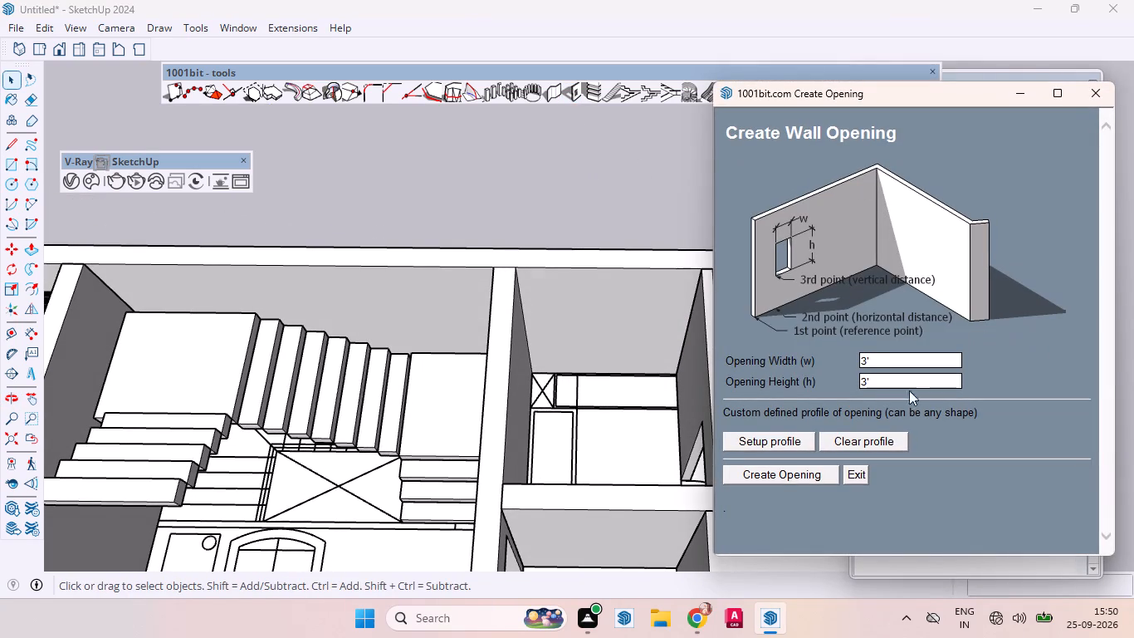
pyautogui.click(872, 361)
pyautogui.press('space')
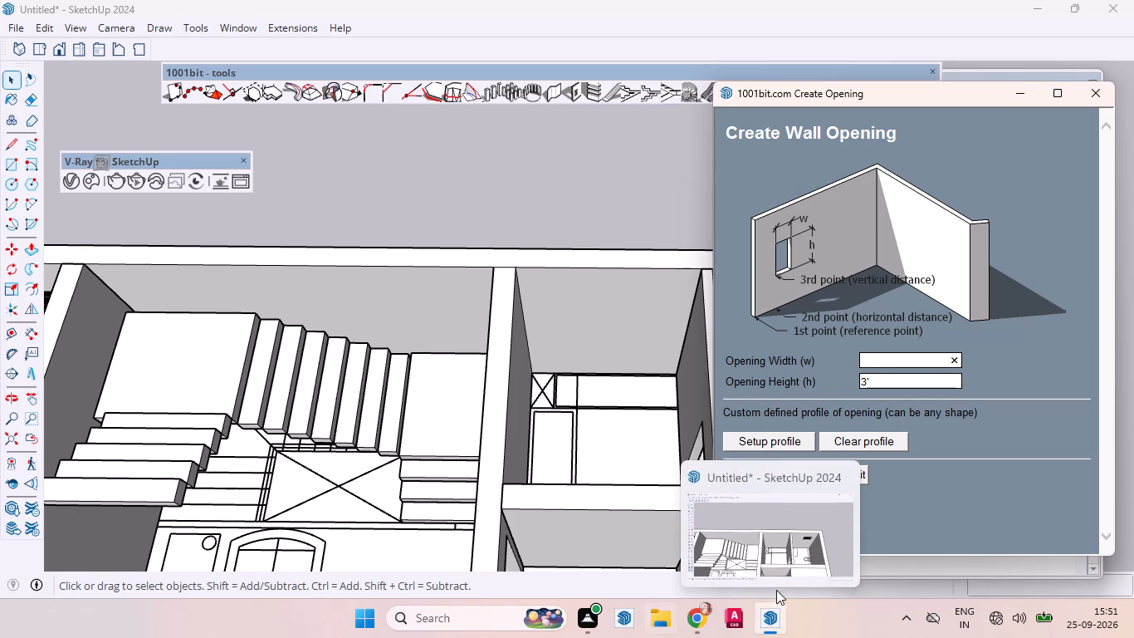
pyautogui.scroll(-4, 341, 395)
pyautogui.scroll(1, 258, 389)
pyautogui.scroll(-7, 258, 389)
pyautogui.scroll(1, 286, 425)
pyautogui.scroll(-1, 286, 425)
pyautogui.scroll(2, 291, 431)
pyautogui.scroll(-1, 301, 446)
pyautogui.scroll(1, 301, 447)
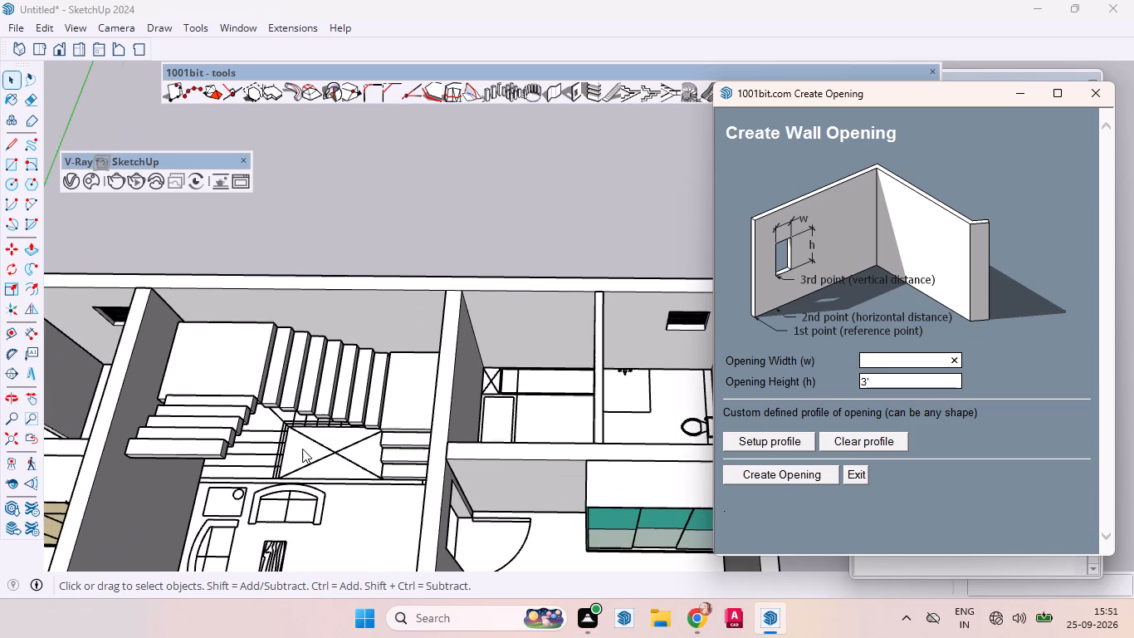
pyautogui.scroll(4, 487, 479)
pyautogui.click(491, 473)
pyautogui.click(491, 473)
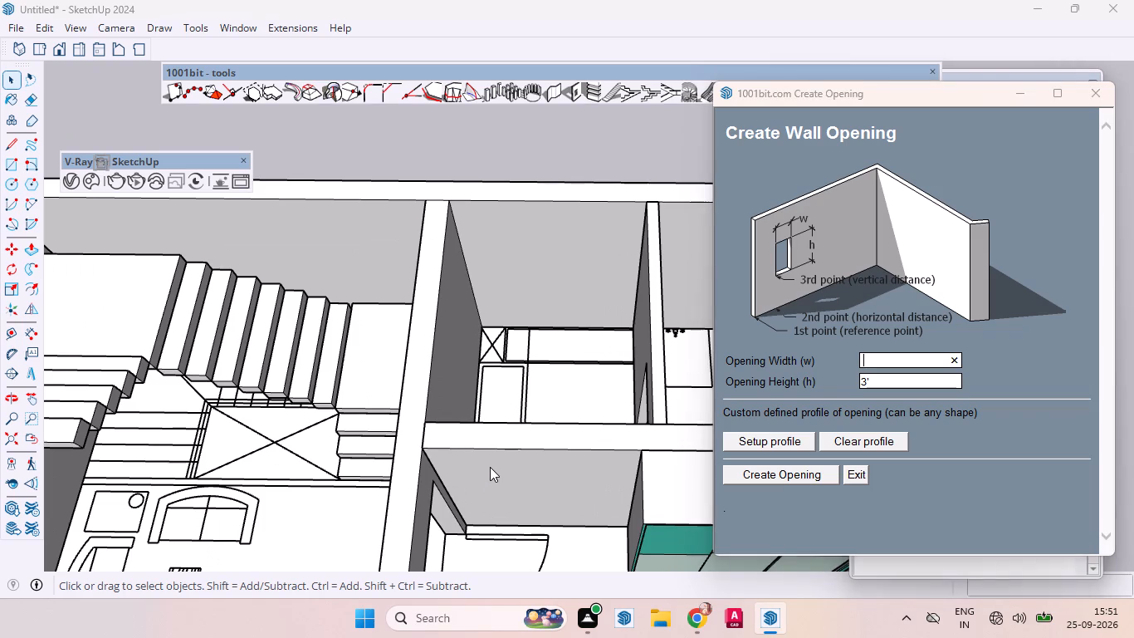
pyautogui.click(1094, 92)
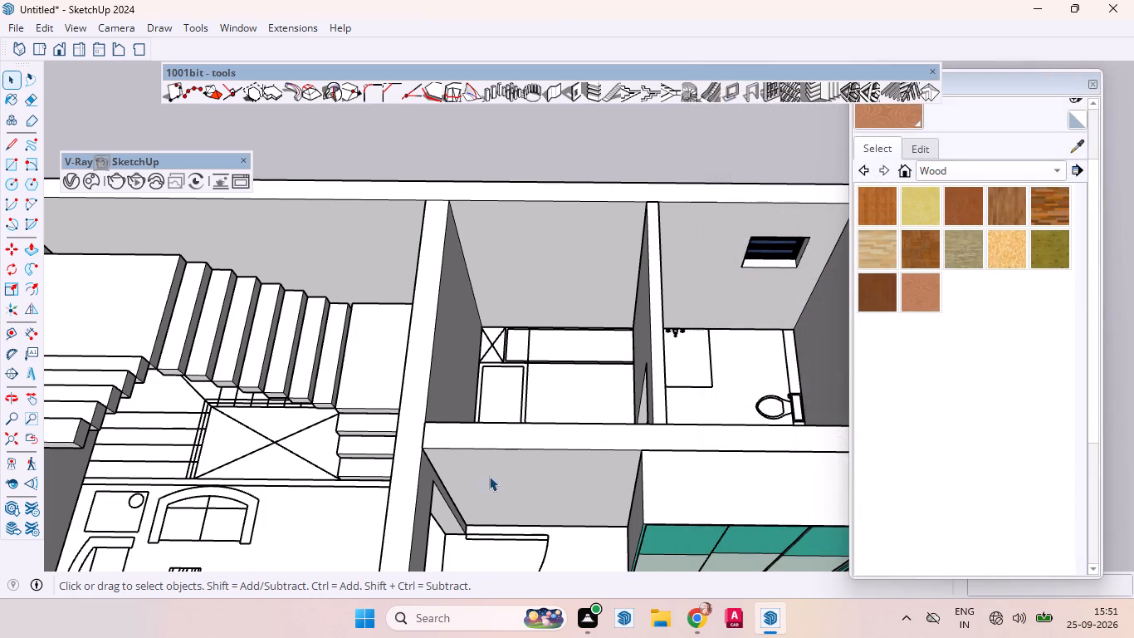
# Inside the wall group behind the second bedroom, draw two 9" lines across the wall's top face beside the teal wardrobe to outline an opening.
pyautogui.click(515, 453)
pyautogui.scroll(-3, 492, 402)
pyautogui.doubleClick(511, 441)
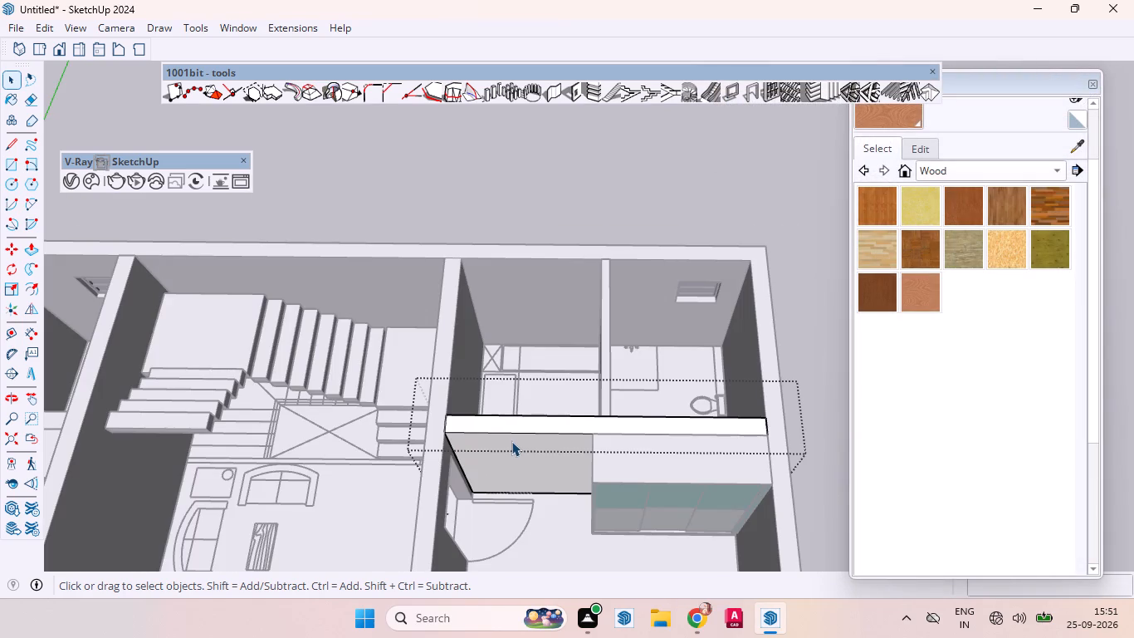
pyautogui.click(505, 437)
pyautogui.click(506, 417)
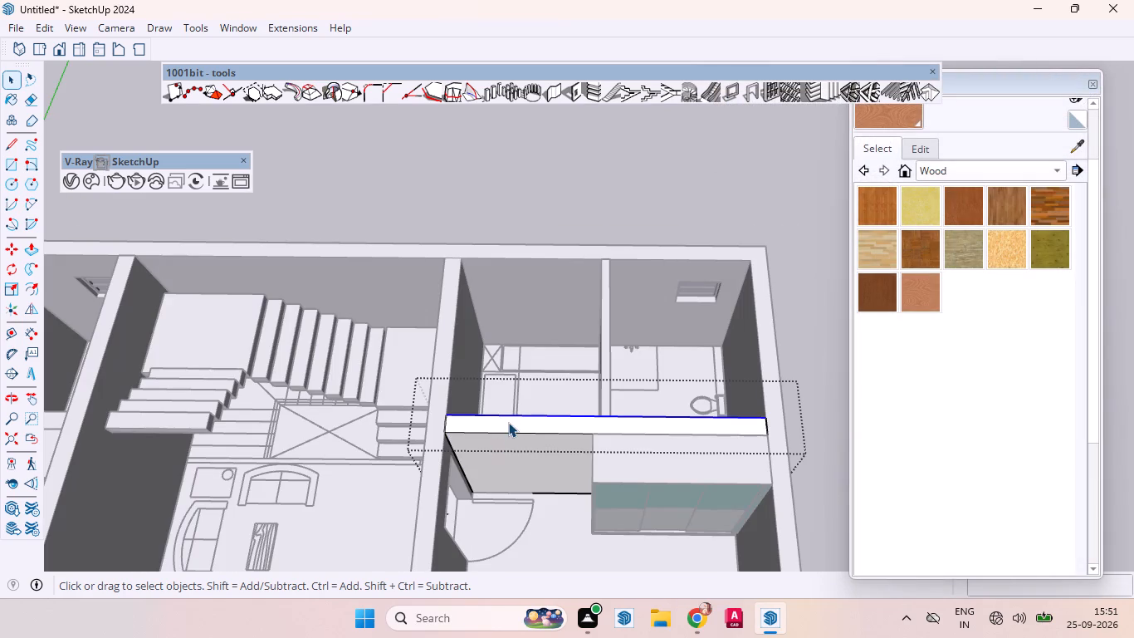
pyautogui.click(508, 422)
pyautogui.press('l')
pyautogui.scroll(6, 549, 468)
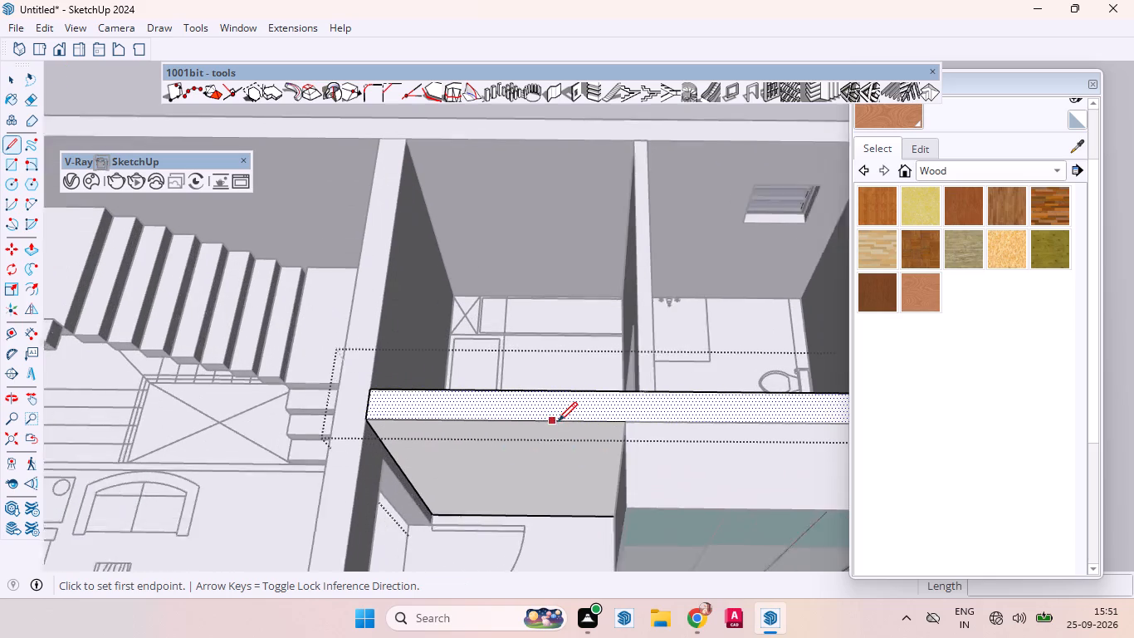
pyautogui.scroll(1, 558, 421)
pyautogui.click(597, 383)
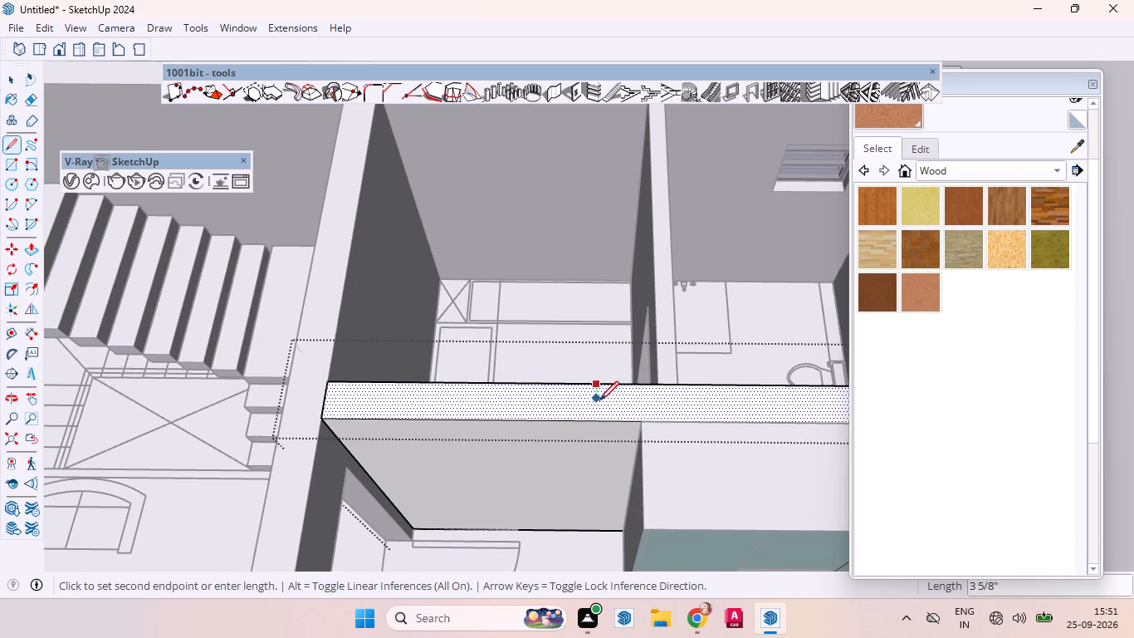
pyautogui.click(598, 420)
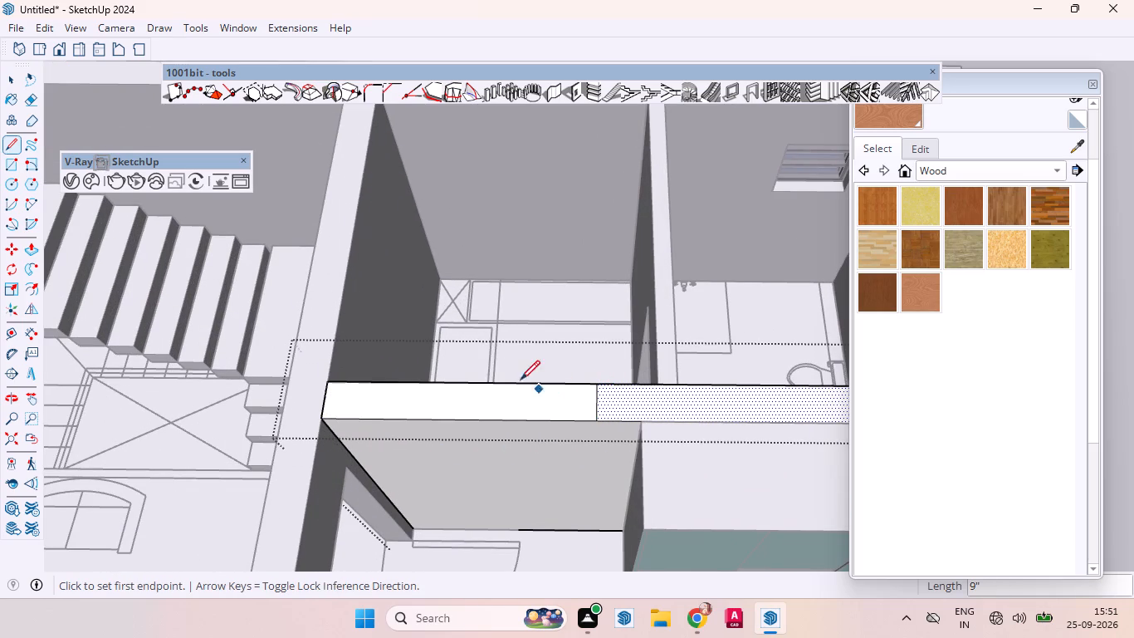
pyautogui.click(401, 385)
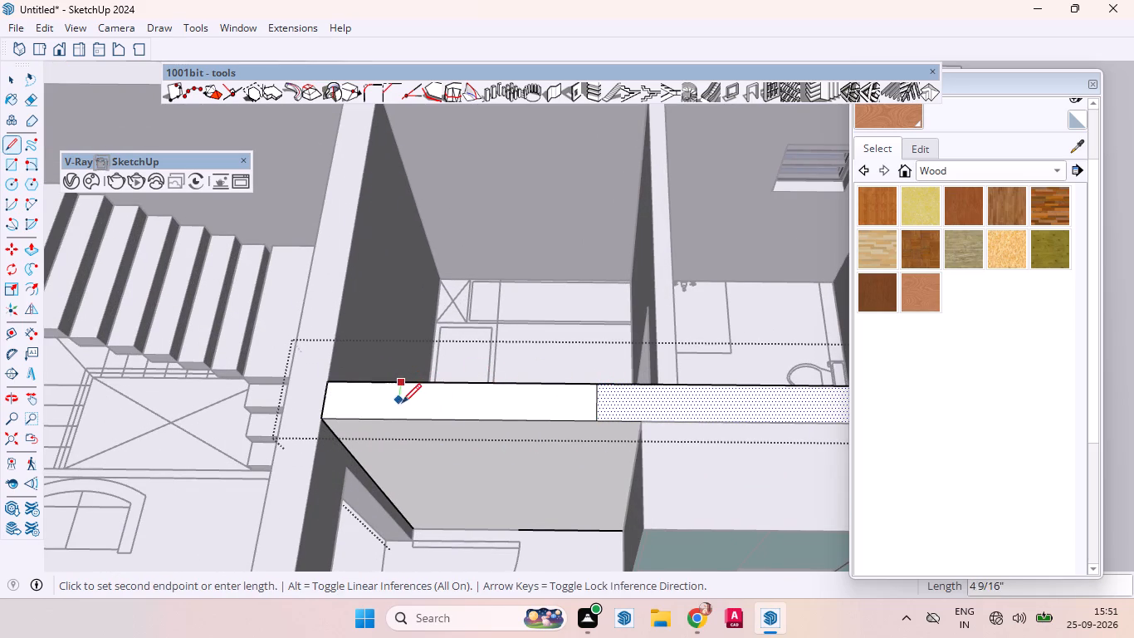
pyautogui.click(397, 415)
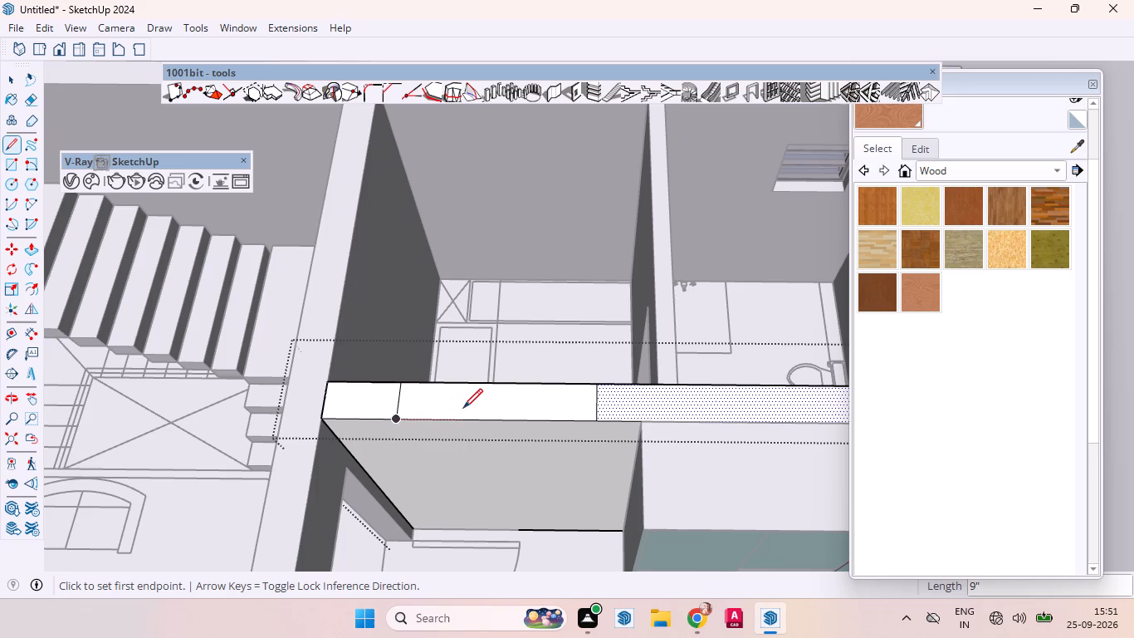
pyautogui.press('space')
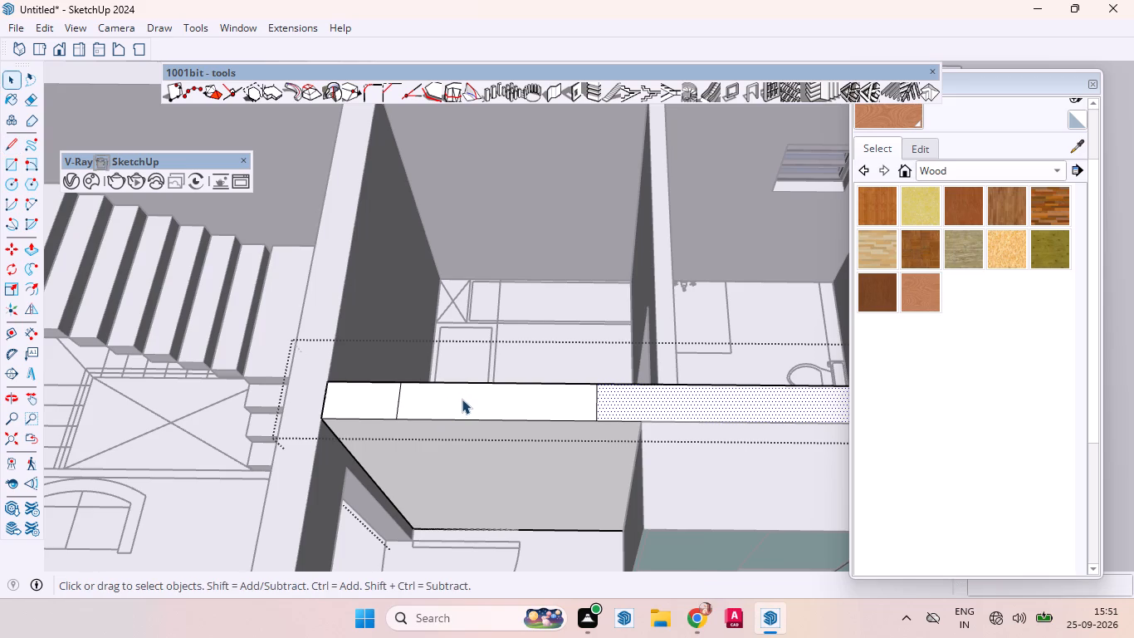
# Push the outlined wall section down 9' to cut a full-height opening, and close the wall group.
pyautogui.click(462, 399)
pyautogui.press('p')
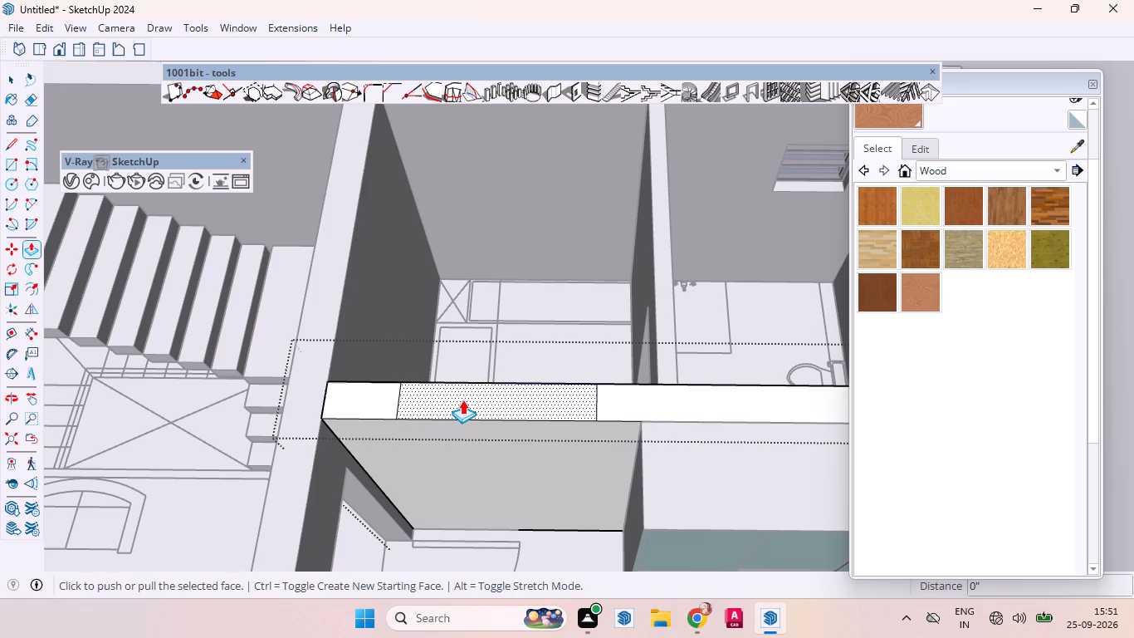
pyautogui.click(462, 400)
pyautogui.scroll(-6, 458, 469)
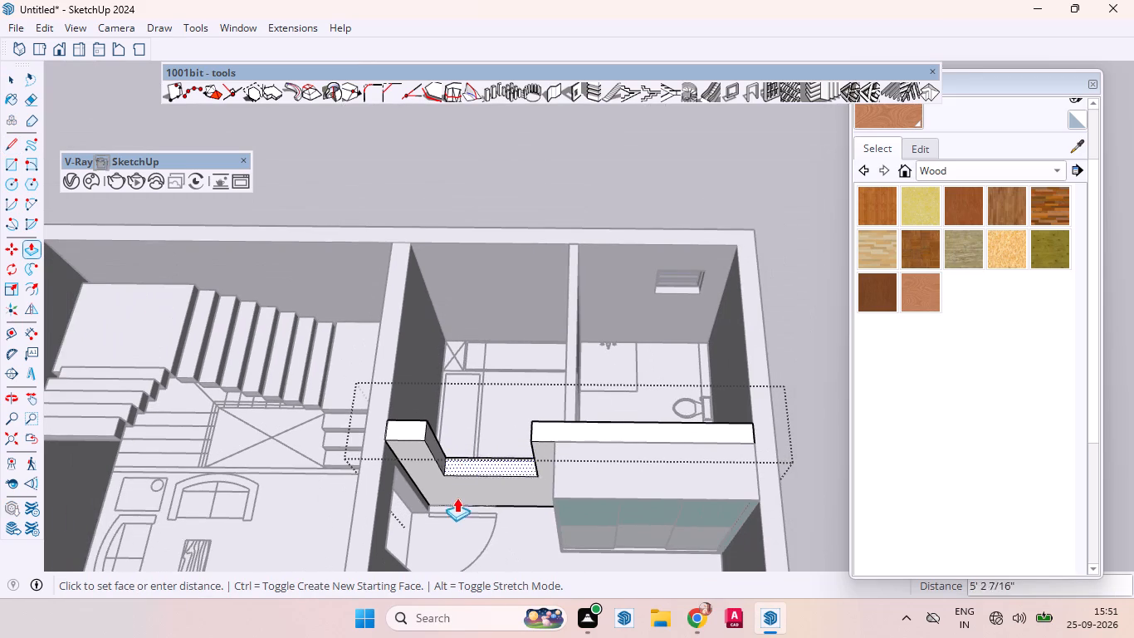
pyautogui.click(457, 509)
pyautogui.scroll(-3, 543, 444)
pyautogui.scroll(1, 543, 431)
pyautogui.scroll(-2, 543, 430)
pyautogui.scroll(2, 545, 421)
pyautogui.scroll(-5, 545, 419)
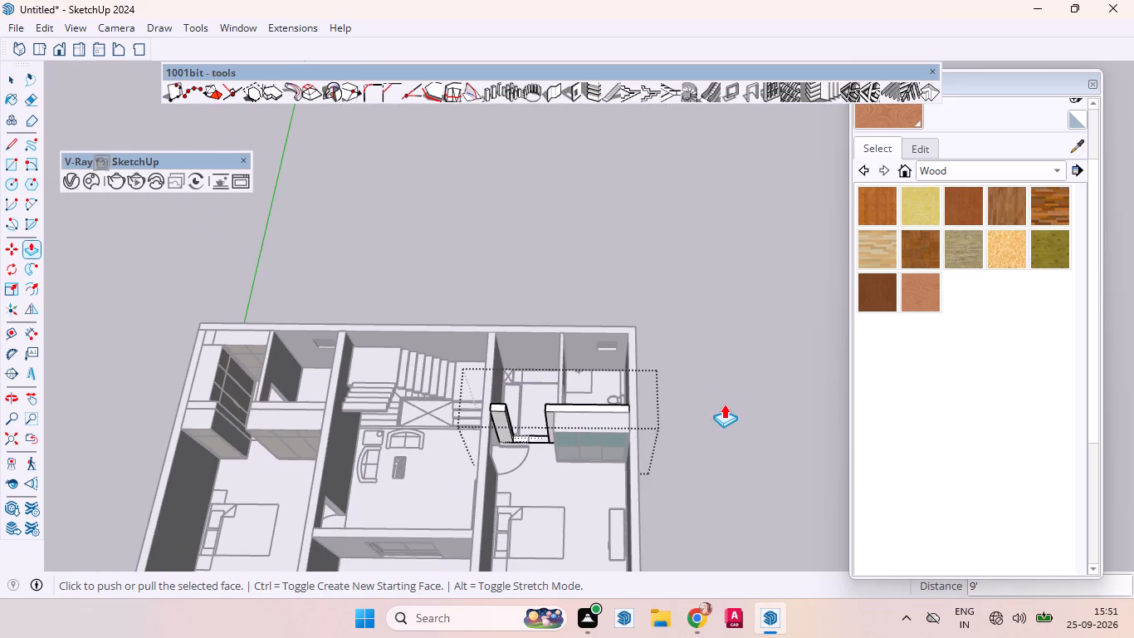
pyautogui.press('space')
pyautogui.click(716, 435)
pyautogui.scroll(4, 599, 415)
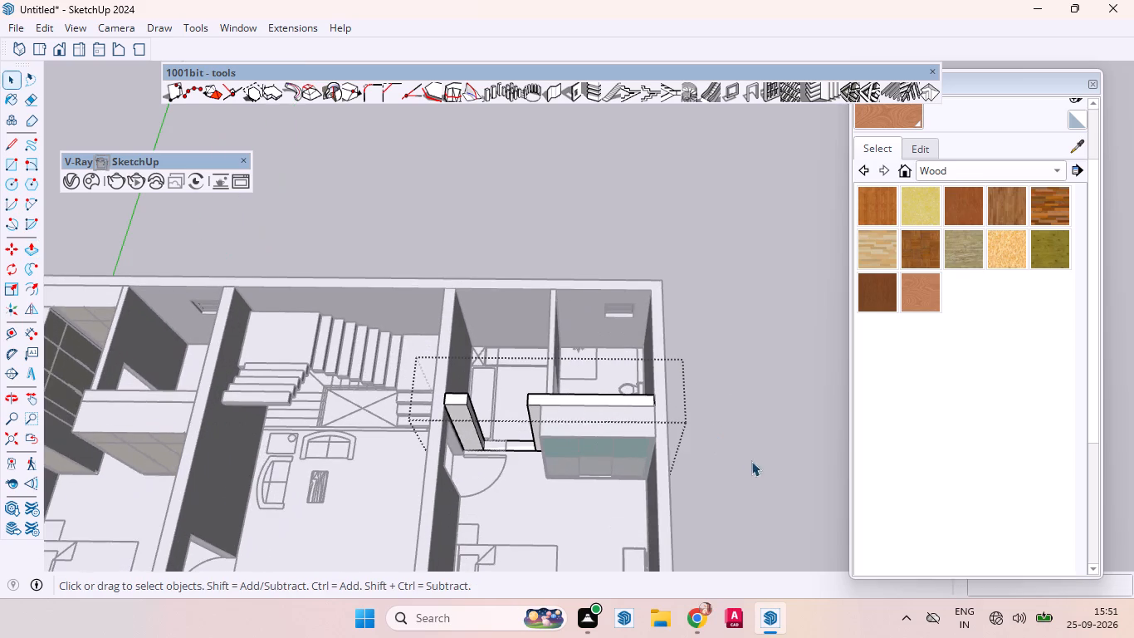
pyautogui.doubleClick(770, 470)
# Examine the opening beside the teal wardrobe from above and from the front, together with the surrounding rooms.
pyautogui.scroll(-3, 623, 425)
pyautogui.scroll(2, 587, 434)
pyautogui.moveTo(275, 481); pyautogui.dragTo(211, 388, button='middle')
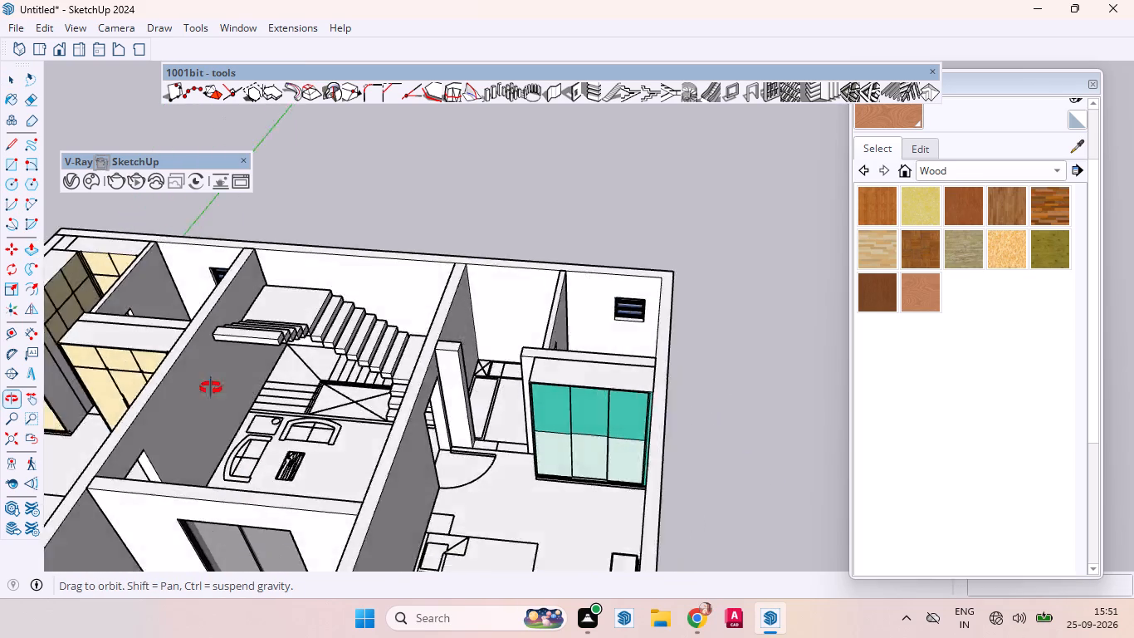
pyautogui.moveTo(211, 388); pyautogui.dragTo(41, 614, button='middle')
pyautogui.scroll(1, 159, 554)
pyautogui.scroll(-6, 639, 385)
pyautogui.scroll(1, 666, 380)
pyautogui.scroll(-5, 695, 385)
pyautogui.moveTo(388, 384); pyautogui.dragTo(629, 302, button='middle')
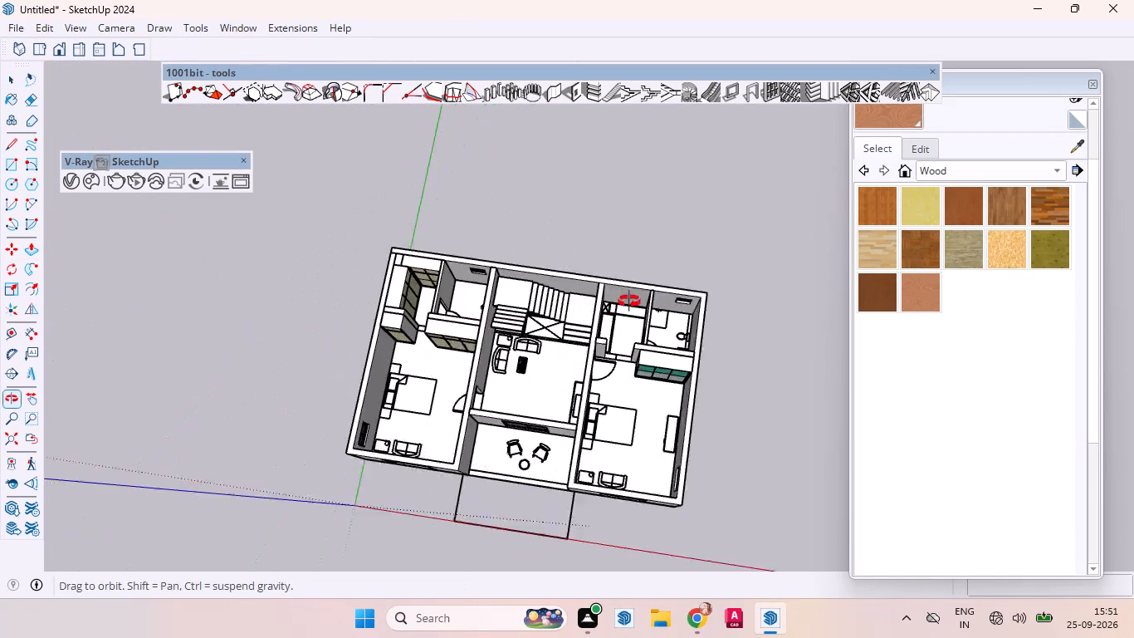
pyautogui.moveTo(629, 302); pyautogui.dragTo(624, 238, button='middle')
pyautogui.scroll(3, 380, 312)
pyautogui.scroll(-4, 296, 323)
pyautogui.scroll(2, 299, 336)
pyautogui.scroll(-1, 301, 336)
pyautogui.moveTo(384, 397); pyautogui.dragTo(273, 349, button='middle')
pyautogui.scroll(14, 625, 332)
pyautogui.scroll(-1, 622, 362)
pyautogui.scroll(1, 622, 362)
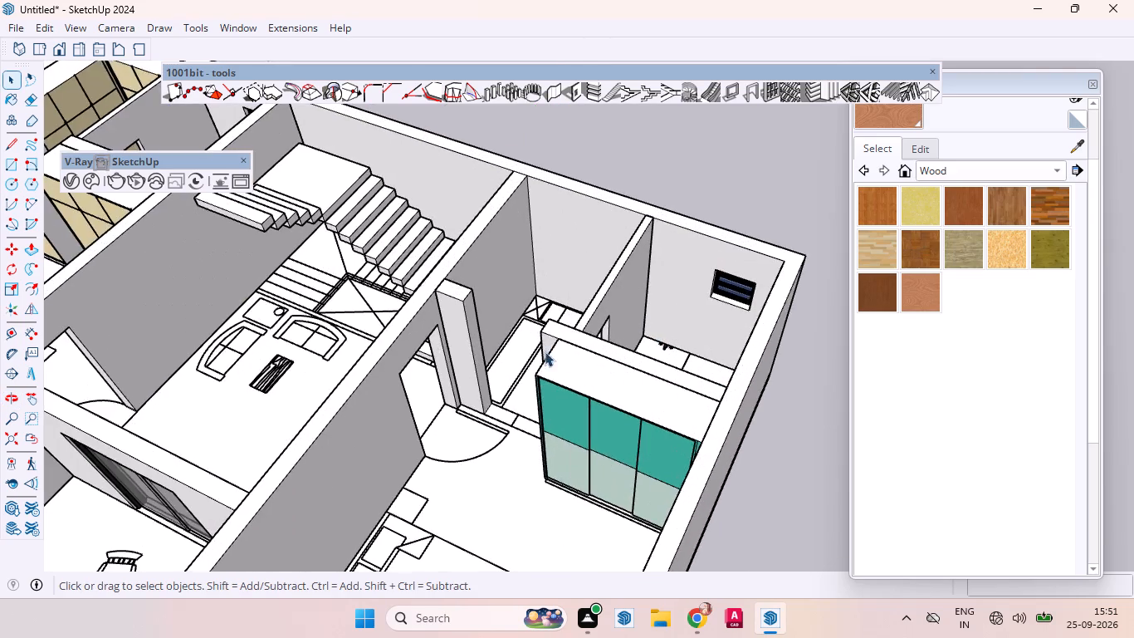
pyautogui.moveTo(545, 351); pyautogui.dragTo(701, 172, button='middle')
pyautogui.scroll(4, 603, 214)
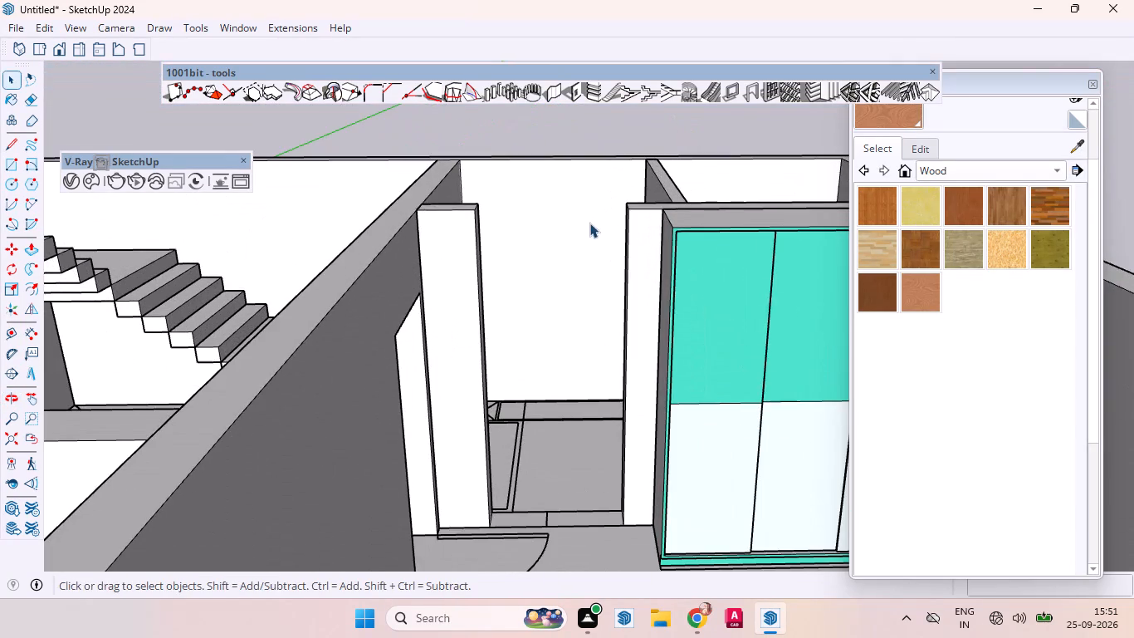
# Extend the opening's jamb on the stair side by about 1' 7" to the floor-plan line, narrowing the opening, and close the wall group.
pyautogui.moveTo(589, 223); pyautogui.dragTo(520, 505, button='middle')
pyautogui.scroll(3, 520, 468)
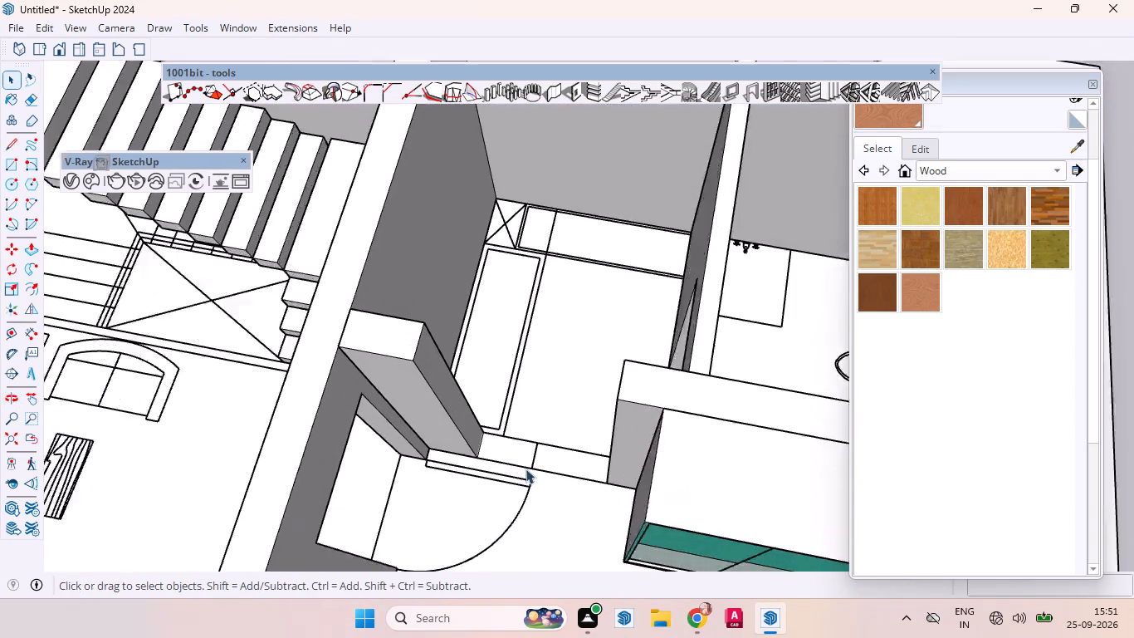
pyautogui.scroll(2, 525, 469)
pyautogui.moveTo(533, 474); pyautogui.dragTo(574, 476, button='middle')
pyautogui.scroll(5, 502, 467)
pyautogui.click(434, 412)
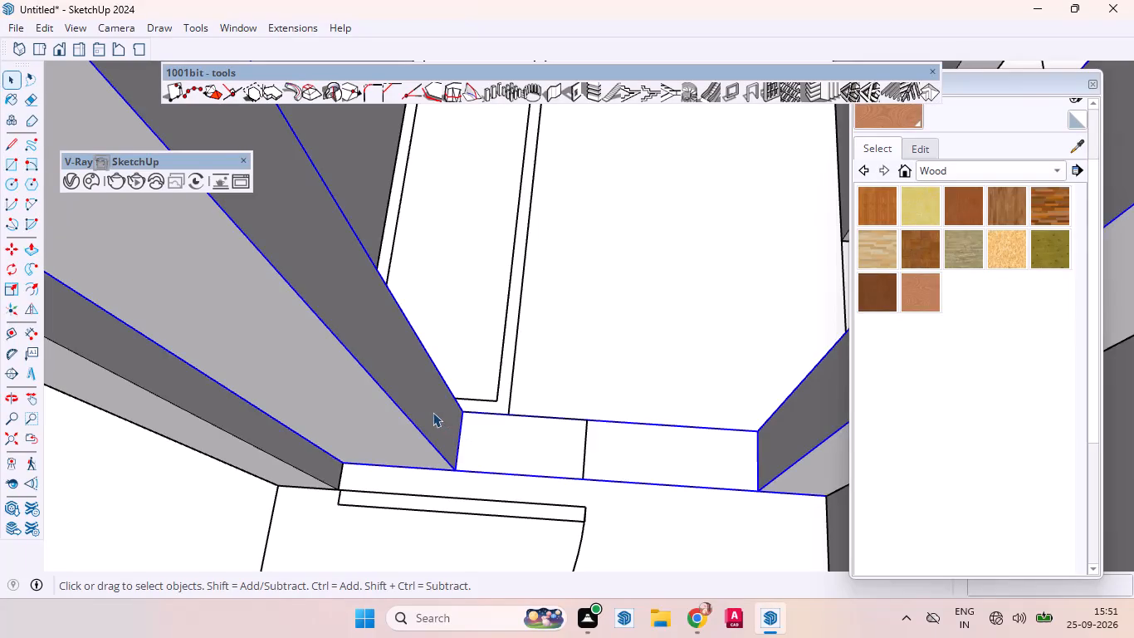
pyautogui.doubleClick(433, 412)
pyautogui.click(433, 411)
pyautogui.click(431, 394)
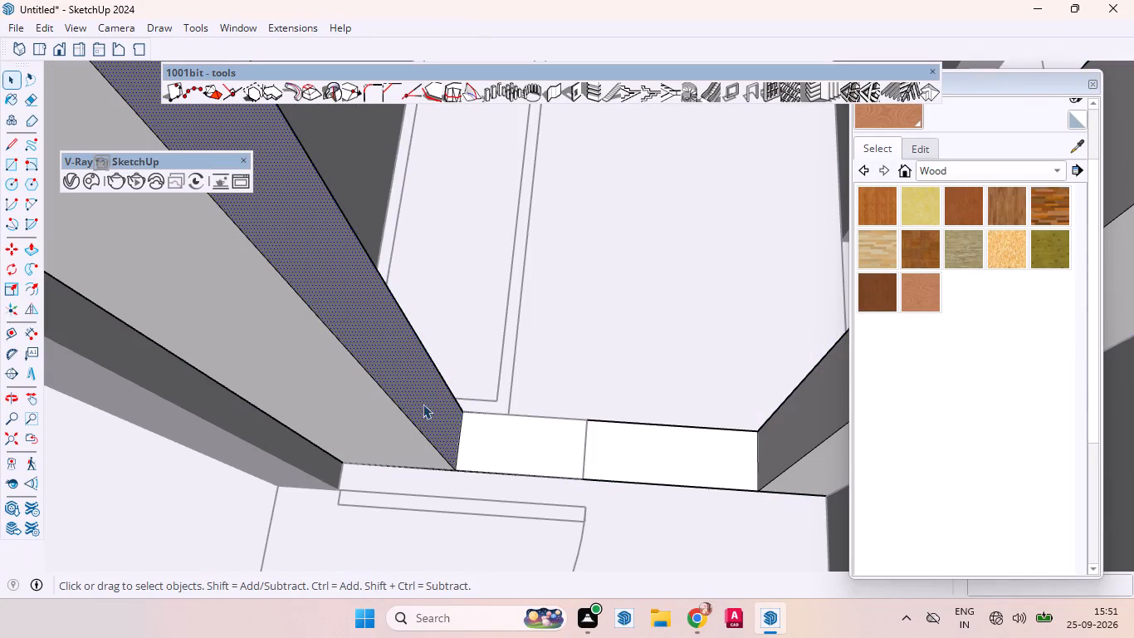
pyautogui.press('p')
pyautogui.click(435, 392)
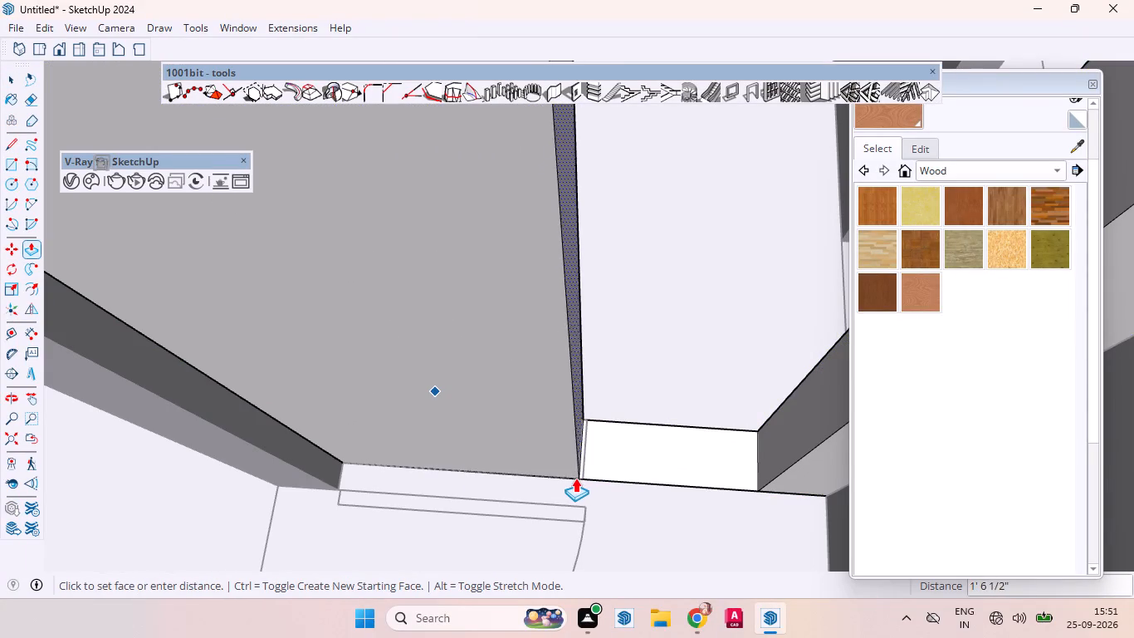
pyautogui.scroll(11, 575, 478)
pyautogui.scroll(-1, 582, 480)
pyautogui.scroll(4, 582, 480)
pyautogui.click(594, 475)
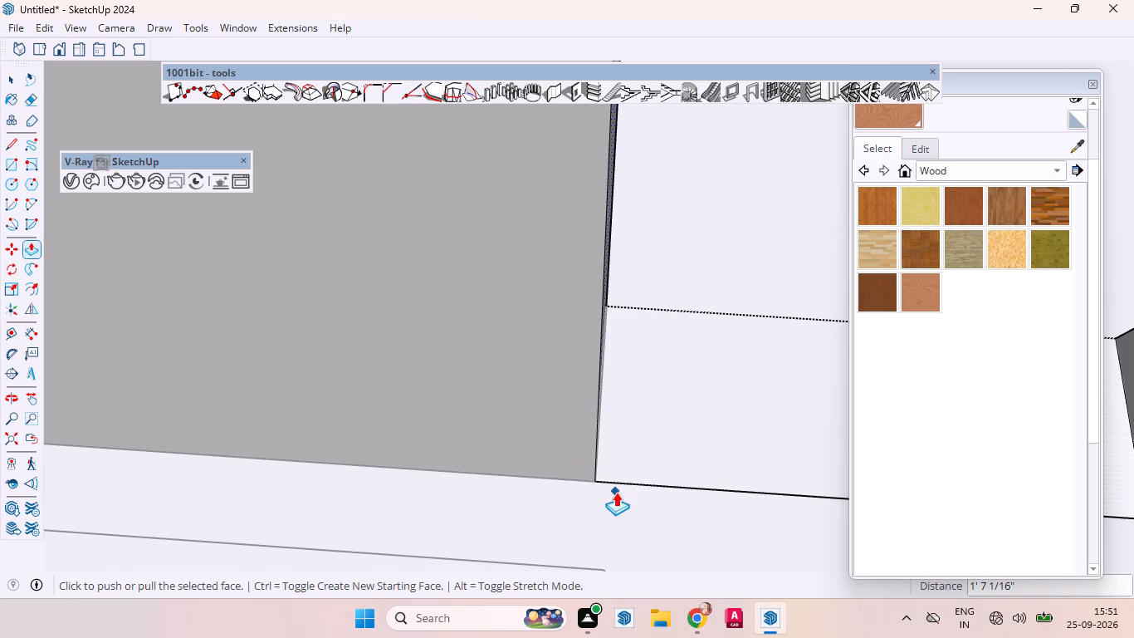
pyautogui.press('space')
pyautogui.scroll(-1, 565, 403)
pyautogui.scroll(1, 565, 403)
pyautogui.scroll(-20, 565, 403)
pyautogui.scroll(-14, 565, 403)
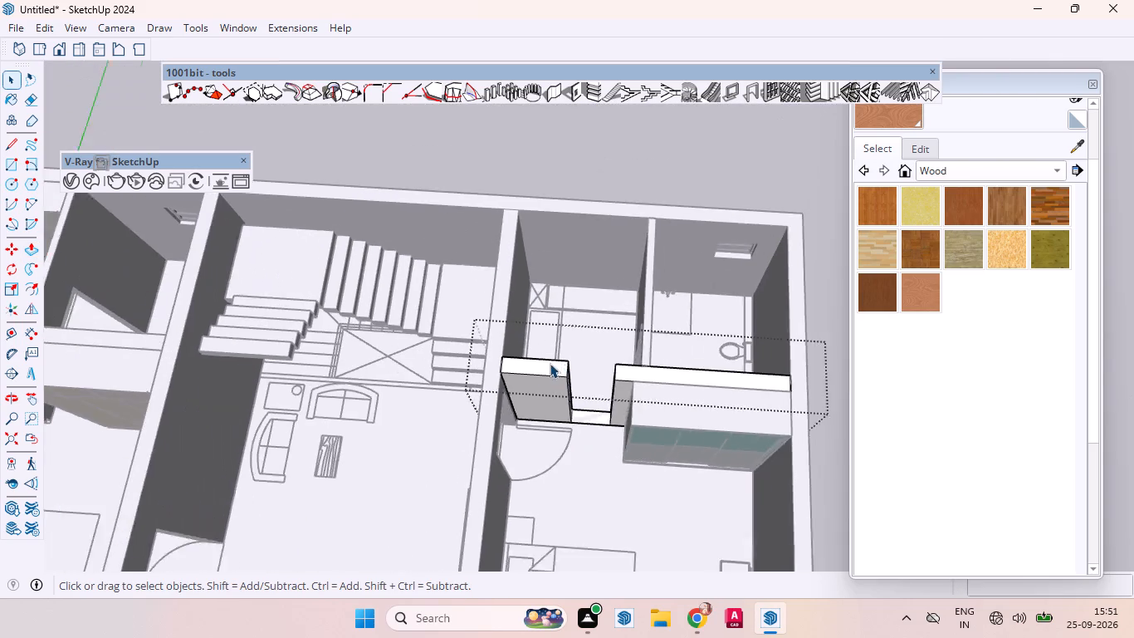
pyautogui.scroll(-2, 550, 363)
pyautogui.scroll(3, 550, 363)
pyautogui.scroll(-2, 550, 363)
pyautogui.click(821, 288)
# Push the opening's jamb on the teal wardrobe side back about 10" to widen the opening, and close the wall group.
pyautogui.scroll(5, 741, 344)
pyautogui.scroll(-1, 740, 346)
pyautogui.scroll(5, 740, 346)
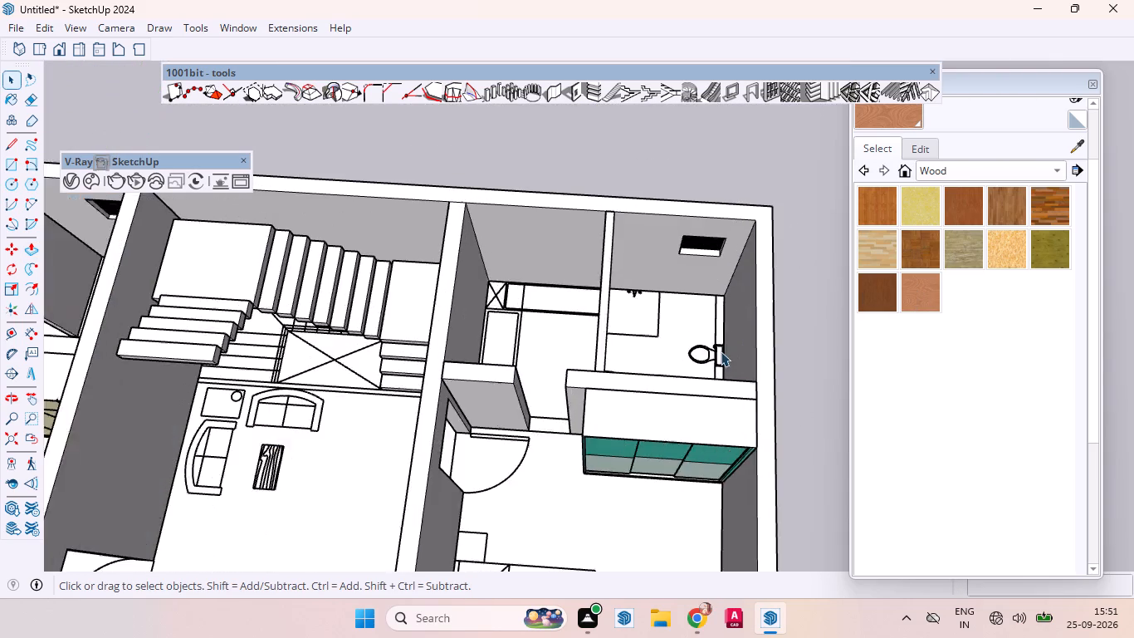
pyautogui.moveTo(361, 452); pyautogui.dragTo(370, 163, button='middle')
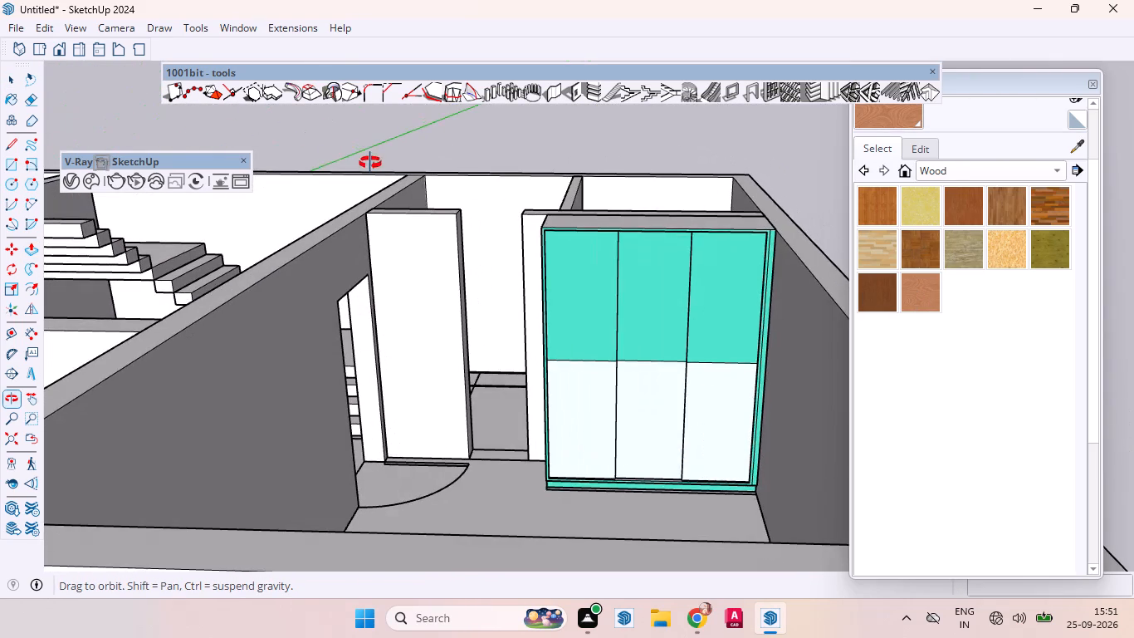
pyautogui.moveTo(370, 163); pyautogui.dragTo(377, 170, button='middle')
pyautogui.scroll(4, 495, 349)
pyautogui.moveTo(499, 380); pyautogui.dragTo(587, 484, button='middle')
pyautogui.scroll(2, 597, 493)
pyautogui.scroll(-1, 598, 493)
pyautogui.scroll(5, 599, 496)
pyautogui.scroll(-1, 603, 498)
pyautogui.scroll(2, 604, 498)
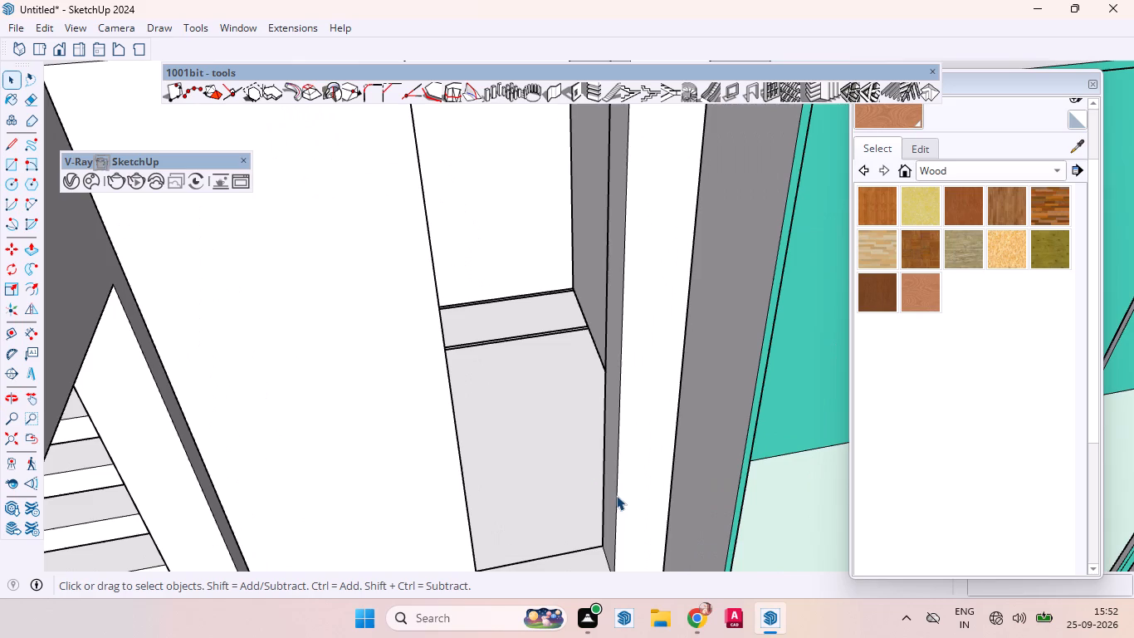
pyautogui.click(613, 489)
pyautogui.scroll(-1, 637, 453)
pyautogui.scroll(1, 651, 450)
pyautogui.scroll(-6, 657, 448)
pyautogui.scroll(1, 662, 410)
pyautogui.scroll(-1, 662, 410)
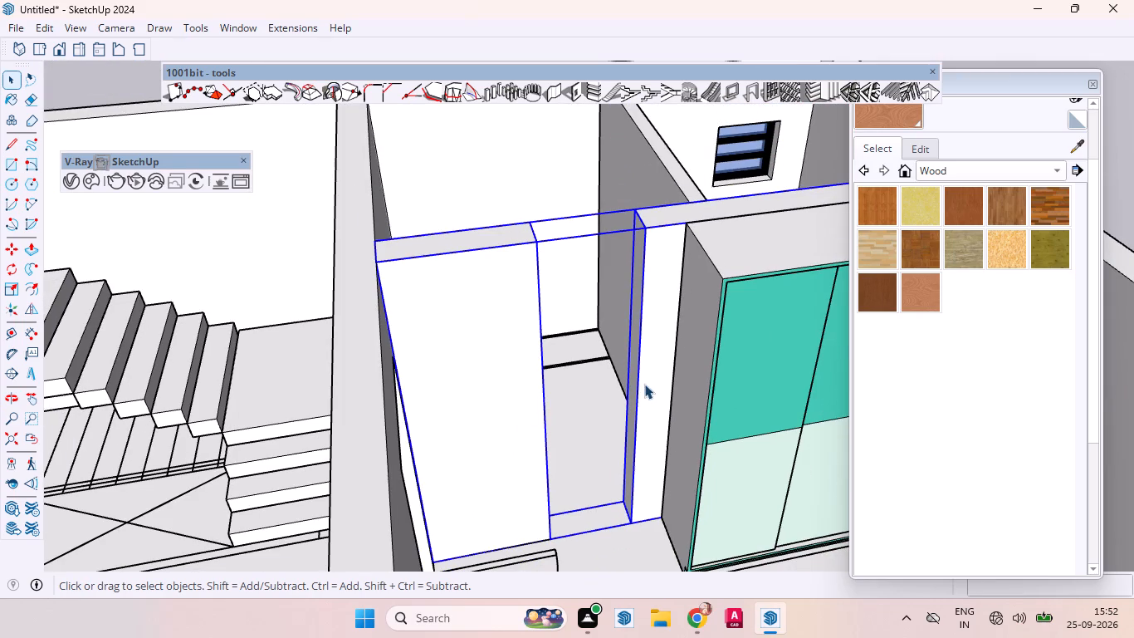
pyautogui.tripleClick(637, 366)
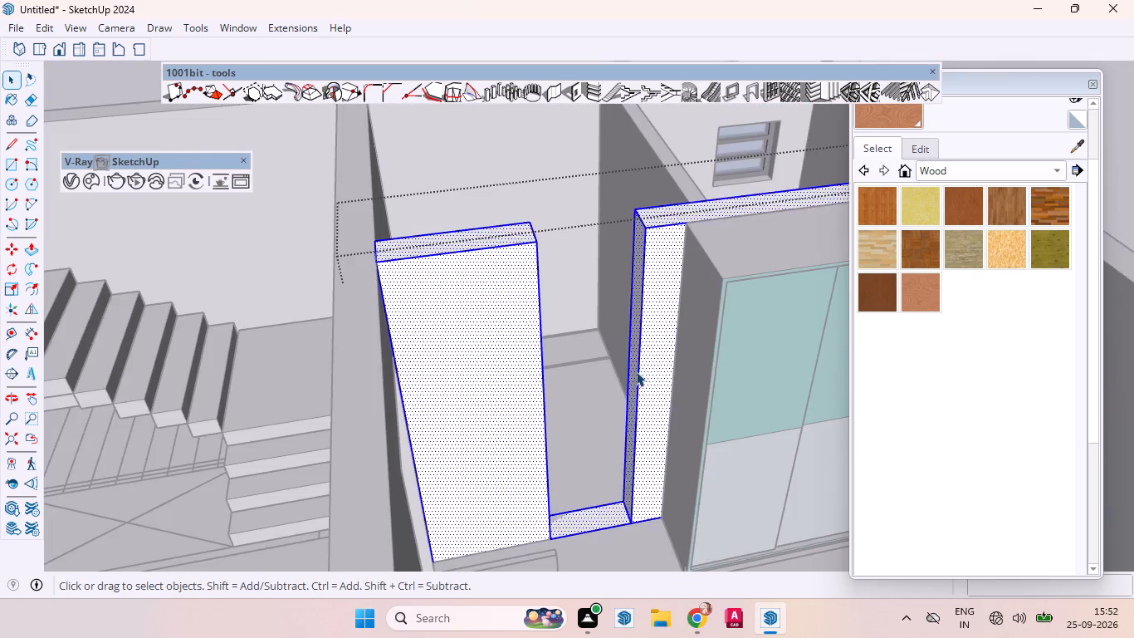
pyautogui.scroll(5, 637, 380)
pyautogui.moveTo(630, 394); pyautogui.dragTo(685, 451, button='middle')
pyautogui.click(670, 415)
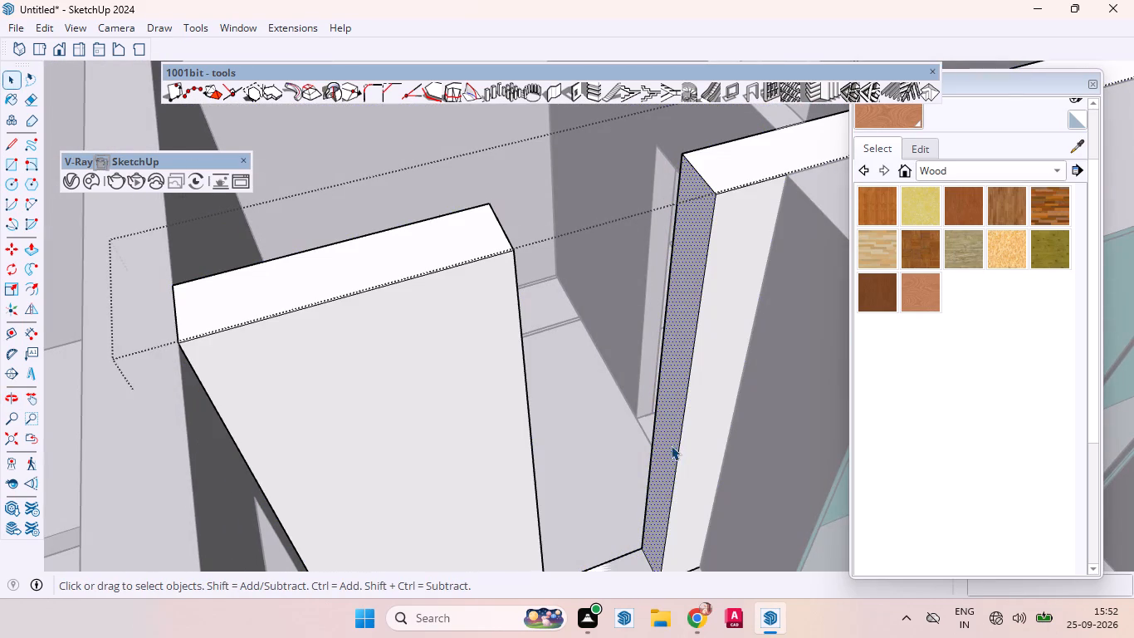
pyautogui.press('p')
pyautogui.click(667, 450)
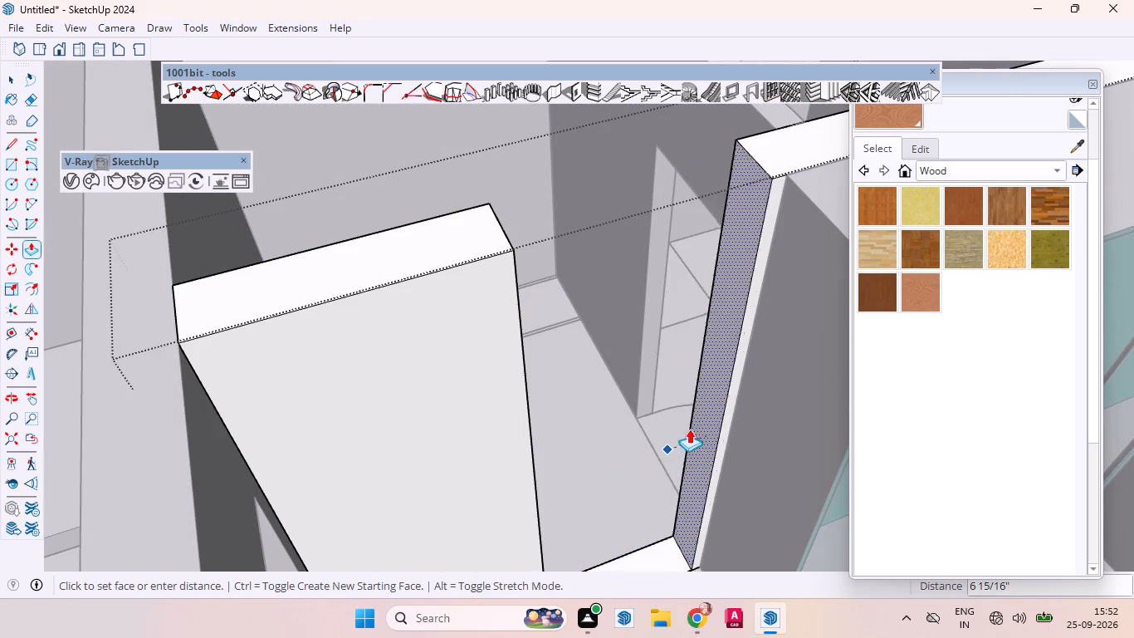
pyautogui.click(727, 445)
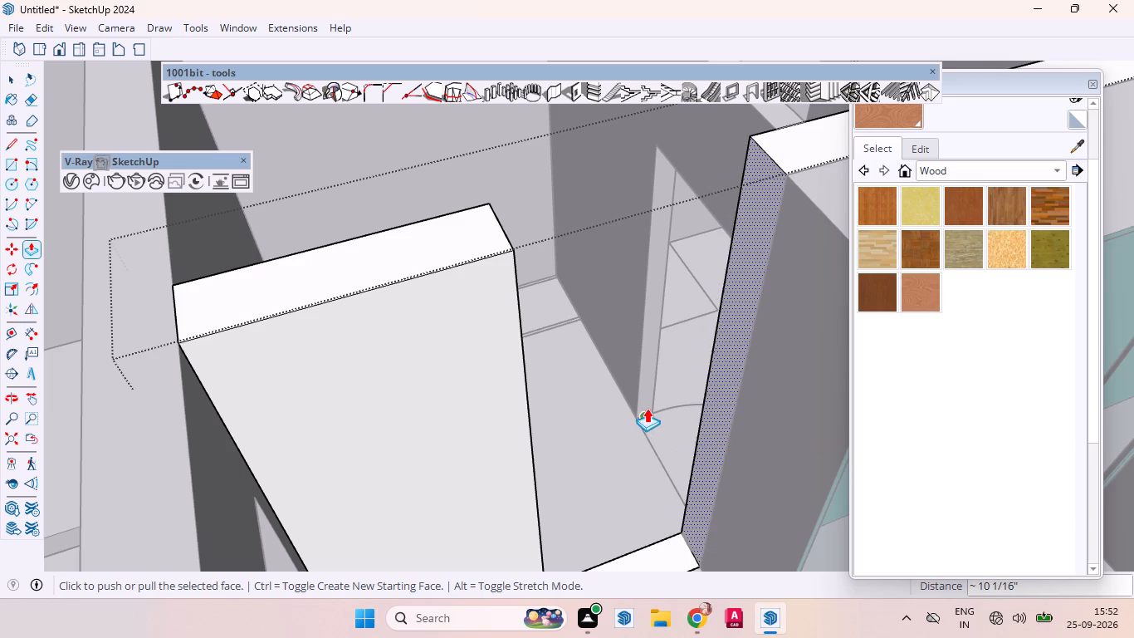
pyautogui.press('space')
pyautogui.scroll(-5, 594, 397)
pyautogui.scroll(1, 590, 396)
pyautogui.scroll(-3, 589, 396)
pyautogui.scroll(2, 497, 351)
pyautogui.scroll(-10, 497, 351)
pyautogui.click(716, 366)
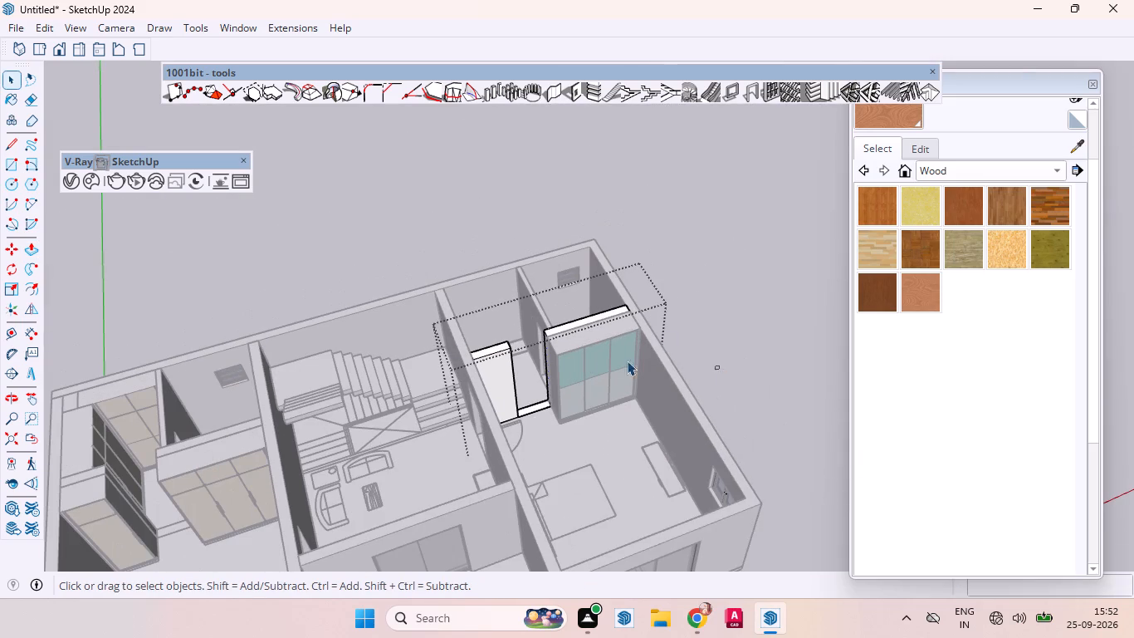
pyautogui.doubleClick(731, 371)
# Examine the widened opening beside the teal wardrobe from above and from the stair side, together with the whole floor.
pyautogui.moveTo(604, 366); pyautogui.dragTo(496, 321, button='middle')
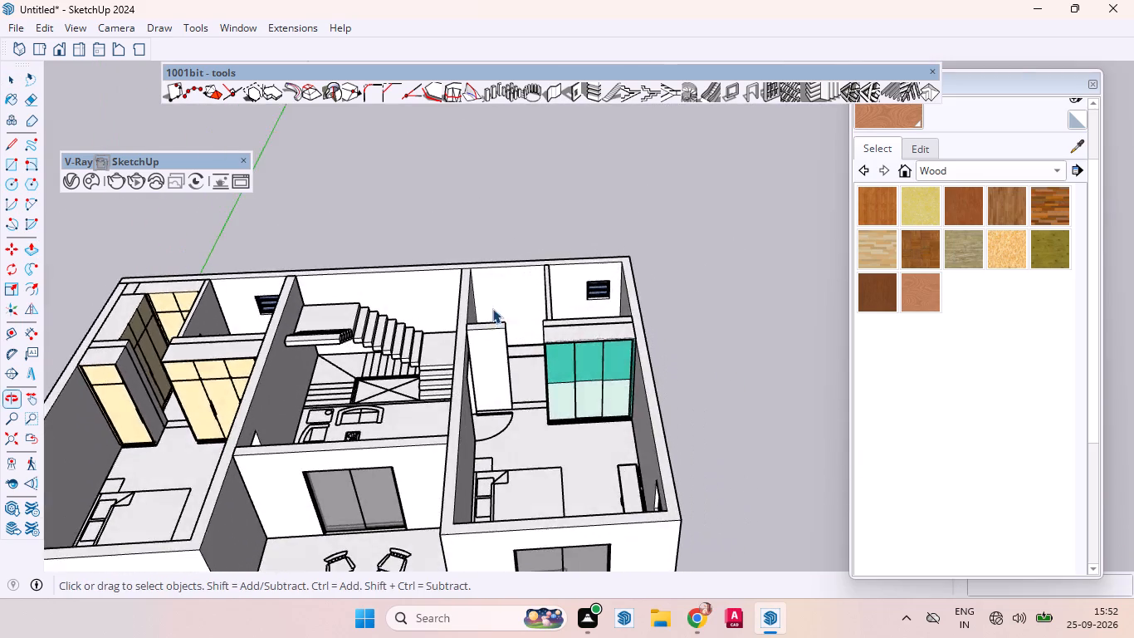
pyautogui.scroll(6, 538, 352)
pyautogui.moveTo(519, 390); pyautogui.dragTo(529, 498, button='middle')
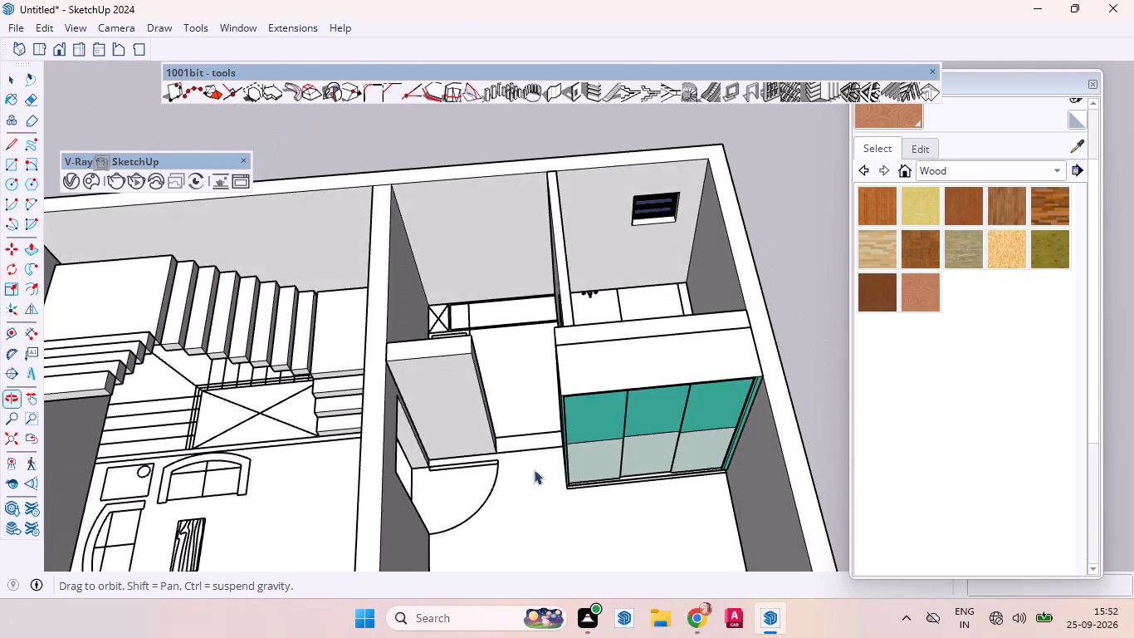
pyautogui.scroll(-5, 604, 377)
pyautogui.moveTo(515, 408); pyautogui.dragTo(777, 424, button='middle')
pyautogui.moveTo(638, 411); pyautogui.dragTo(814, 404, button='middle')
pyautogui.scroll(1, 656, 416)
pyautogui.moveTo(653, 404); pyautogui.dragTo(873, 389, button='middle')
pyautogui.moveTo(591, 409); pyautogui.dragTo(698, 429, button='middle')
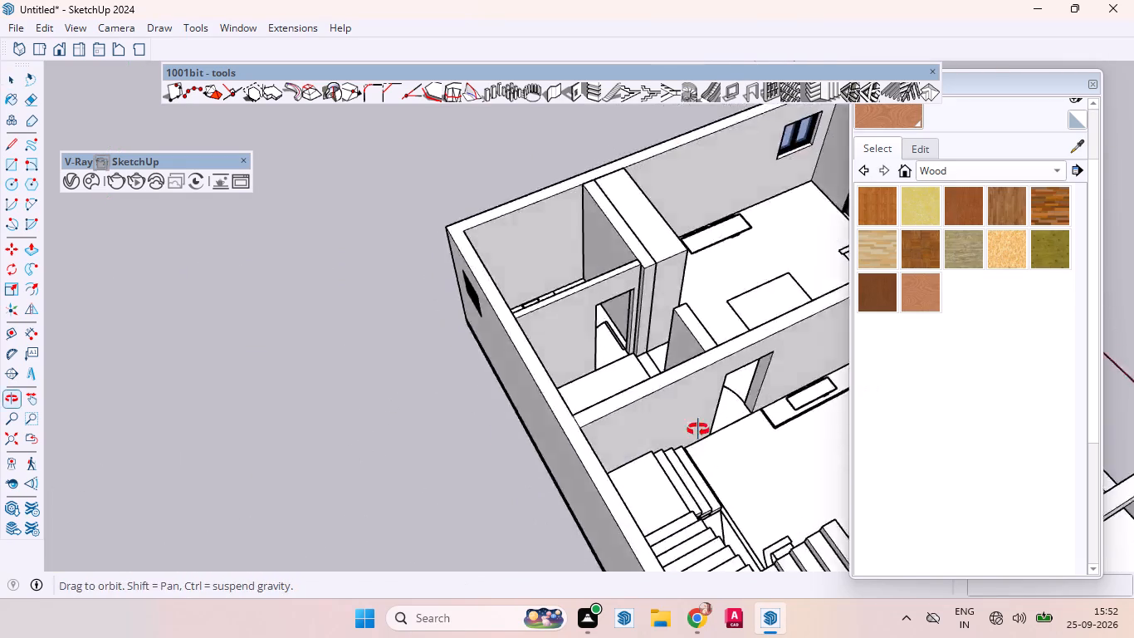
pyautogui.moveTo(698, 429); pyautogui.dragTo(710, 429, button='middle')
pyautogui.moveTo(322, 427); pyautogui.dragTo(224, 339, button='middle')
pyautogui.scroll(-7, 181, 379)
pyautogui.scroll(1, 170, 380)
pyautogui.scroll(-8, 170, 379)
pyautogui.moveTo(486, 397); pyautogui.dragTo(124, 380, button='middle')
pyautogui.moveTo(349, 385); pyautogui.dragTo(76, 392, button='middle')
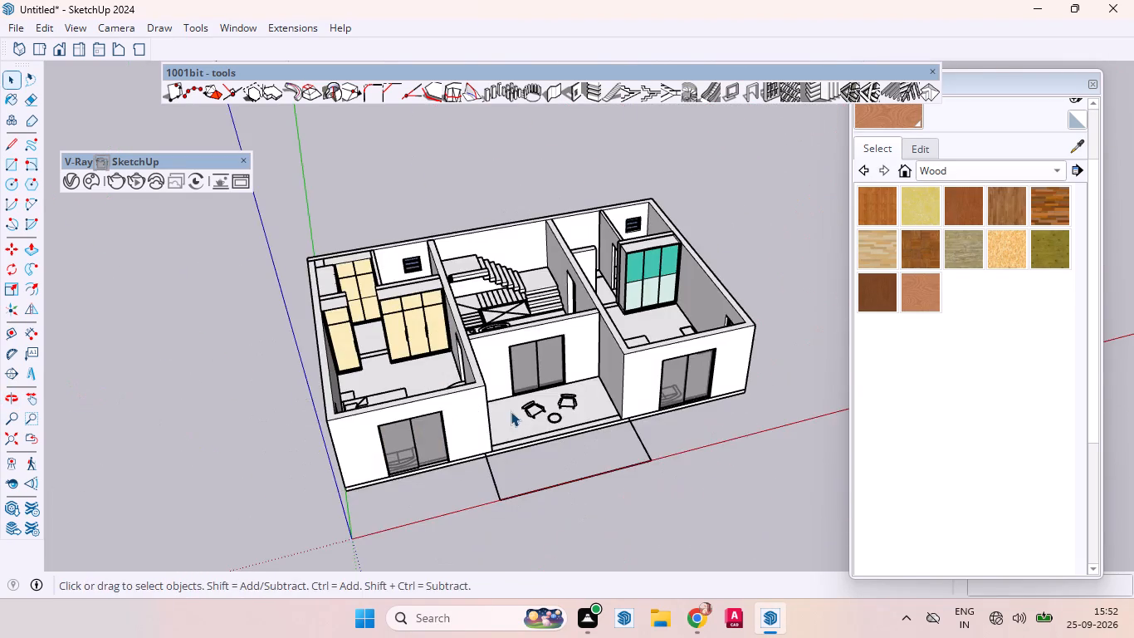
pyautogui.moveTo(511, 410); pyautogui.dragTo(470, 366, button='middle')
pyautogui.scroll(3, 522, 307)
pyautogui.scroll(-1, 522, 307)
pyautogui.scroll(1, 522, 307)
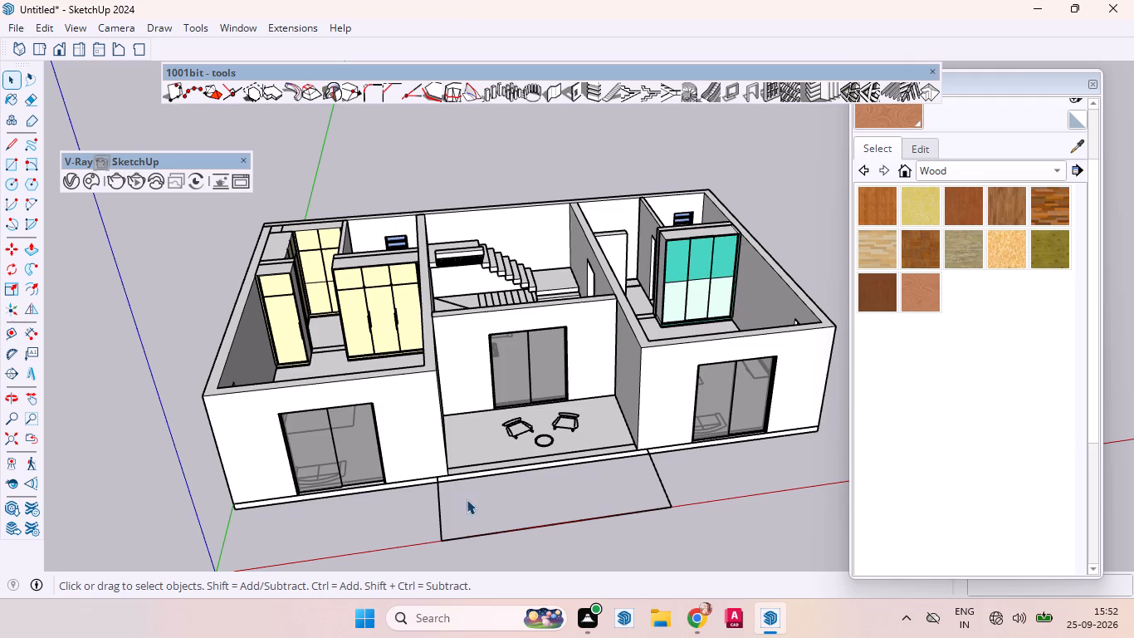
# Examine the wooden handles and door fronts of the cream wardrobes in the first suite up close.
pyautogui.scroll(-3, 534, 355)
pyautogui.scroll(2, 452, 336)
pyautogui.scroll(-2, 451, 332)
pyautogui.scroll(15, 451, 331)
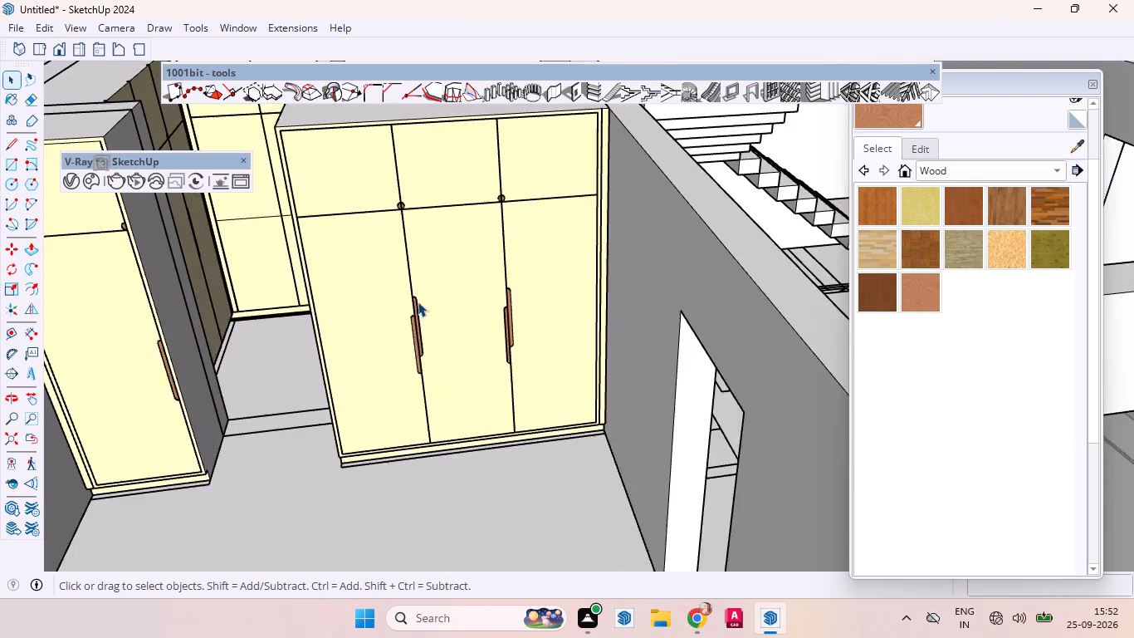
pyautogui.scroll(4, 418, 302)
pyautogui.scroll(-1, 432, 338)
pyautogui.scroll(12, 432, 339)
pyautogui.scroll(-2, 417, 307)
pyautogui.scroll(13, 417, 307)
pyautogui.scroll(-2, 421, 315)
pyautogui.scroll(3, 421, 316)
pyautogui.scroll(-1, 422, 316)
pyautogui.scroll(5, 422, 316)
pyautogui.scroll(-3, 423, 323)
pyautogui.scroll(1, 428, 322)
pyautogui.scroll(-1, 428, 322)
pyautogui.scroll(13, 428, 322)
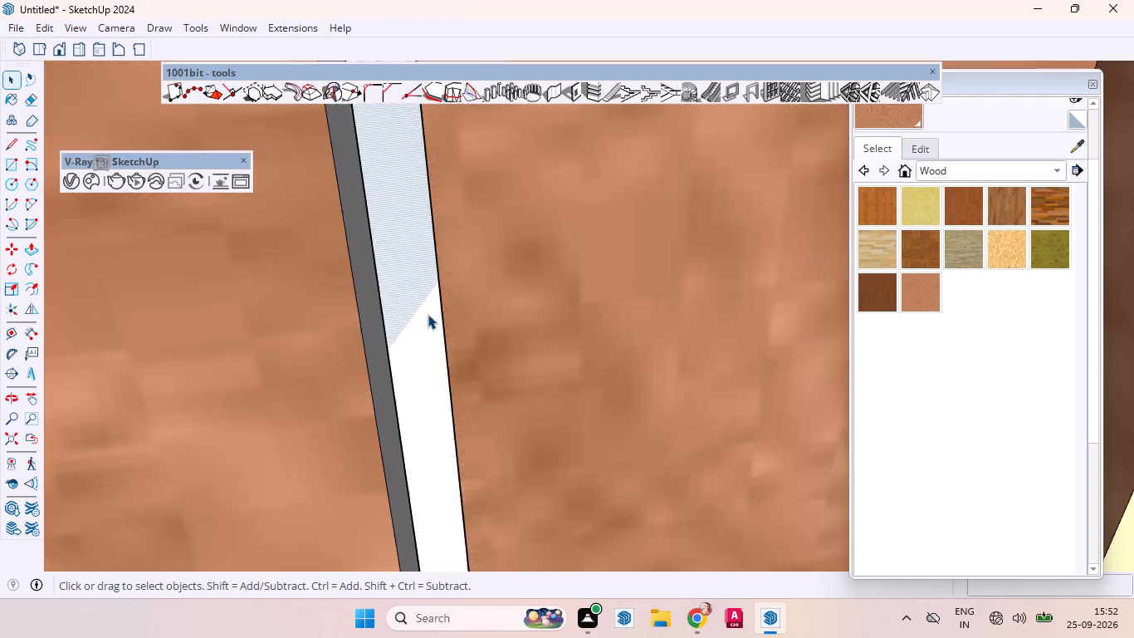
pyautogui.scroll(9, 428, 314)
pyautogui.scroll(-4, 413, 335)
pyautogui.scroll(2, 421, 335)
pyautogui.scroll(-13, 423, 335)
pyautogui.scroll(1, 418, 321)
pyautogui.scroll(-1, 418, 322)
pyautogui.scroll(3, 402, 317)
pyautogui.scroll(-9, 402, 317)
pyautogui.scroll(1, 414, 314)
pyautogui.scroll(-6, 415, 315)
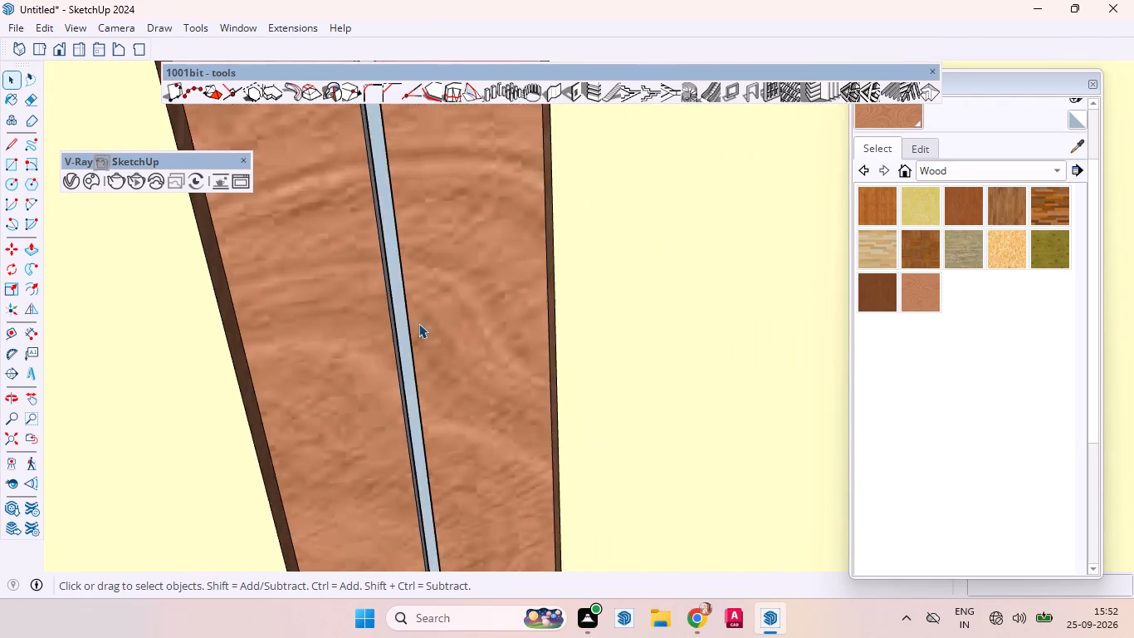
pyautogui.scroll(-7, 418, 323)
pyautogui.scroll(2, 429, 336)
pyautogui.scroll(-11, 429, 337)
pyautogui.scroll(4, 457, 341)
pyautogui.scroll(-13, 457, 341)
pyautogui.scroll(1, 457, 356)
pyautogui.scroll(-10, 457, 357)
pyautogui.scroll(1, 452, 346)
pyautogui.scroll(-12, 453, 346)
pyautogui.moveTo(513, 358); pyautogui.dragTo(452, 375, button='middle')
pyautogui.scroll(10, 270, 347)
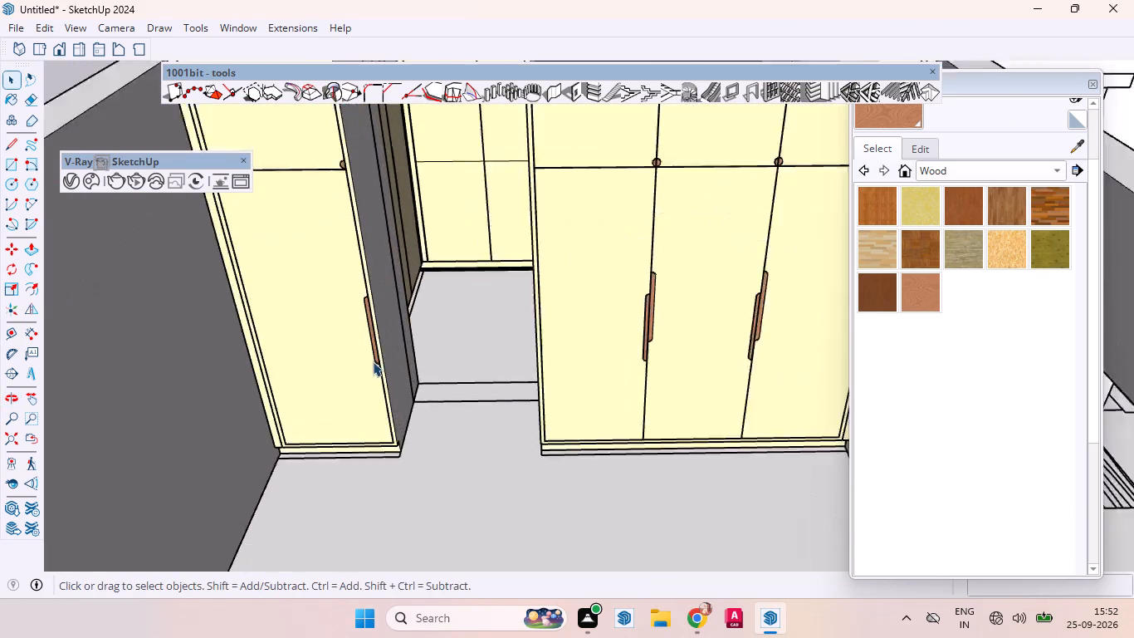
pyautogui.moveTo(363, 365); pyautogui.dragTo(306, 394, button='middle')
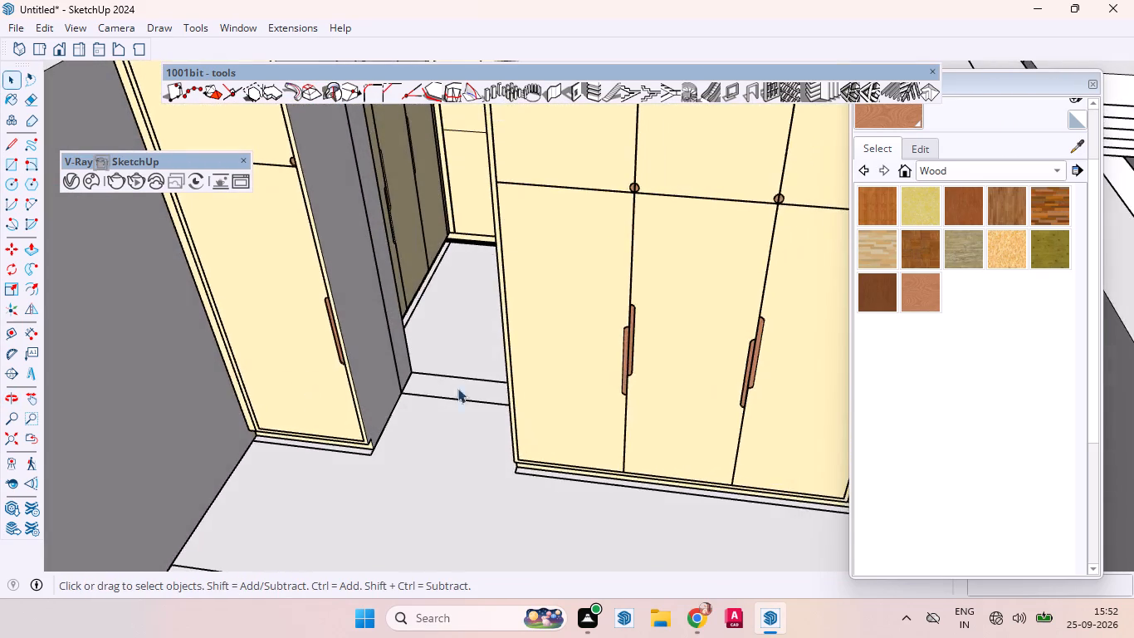
# Examine the first suite's bedroom, dressing area and bathroom layout around the cream wardrobes from several sides.
pyautogui.scroll(-9, 522, 396)
pyautogui.moveTo(521, 357); pyautogui.dragTo(217, 512, button='middle')
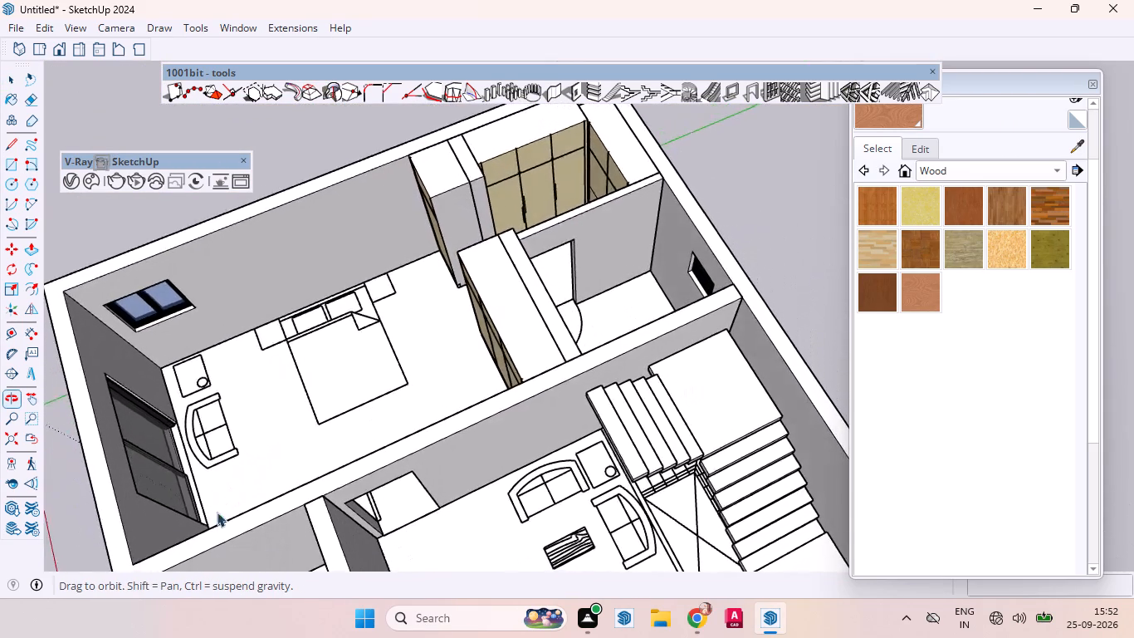
pyautogui.moveTo(217, 512); pyautogui.dragTo(217, 513, button='middle')
pyautogui.scroll(12, 560, 248)
pyautogui.scroll(-5, 566, 184)
pyautogui.scroll(1, 565, 184)
pyautogui.scroll(-2, 564, 184)
pyautogui.scroll(1, 563, 184)
pyautogui.moveTo(452, 205); pyautogui.dragTo(507, 210, button='middle')
pyautogui.scroll(-6, 509, 217)
pyautogui.scroll(2, 546, 215)
pyautogui.scroll(-11, 553, 213)
pyautogui.moveTo(447, 322); pyautogui.dragTo(602, 252, button='middle')
pyautogui.scroll(1, 330, 375)
pyautogui.moveTo(357, 371); pyautogui.dragTo(533, 326, button='middle')
pyautogui.moveTo(466, 347); pyautogui.dragTo(594, 315, button='middle')
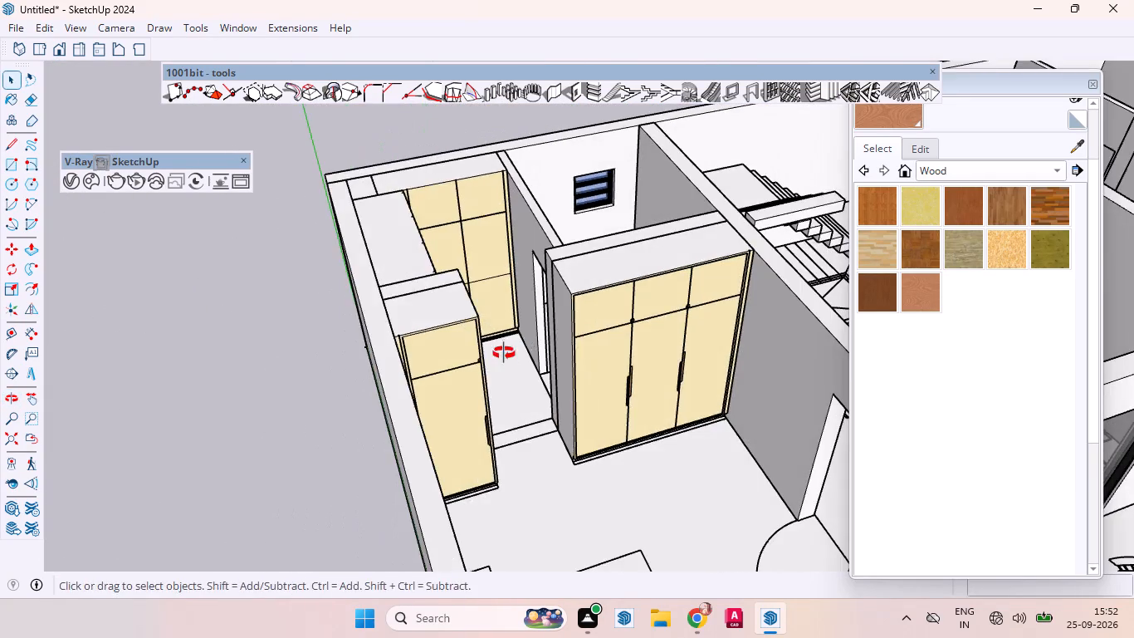
pyautogui.moveTo(505, 352); pyautogui.dragTo(27, 353, button='middle')
pyautogui.moveTo(350, 214); pyautogui.dragTo(161, 255, button='middle')
pyautogui.moveTo(630, 158); pyautogui.dragTo(643, 280, button='middle')
pyautogui.scroll(1, 639, 276)
pyautogui.scroll(-3, 545, 244)
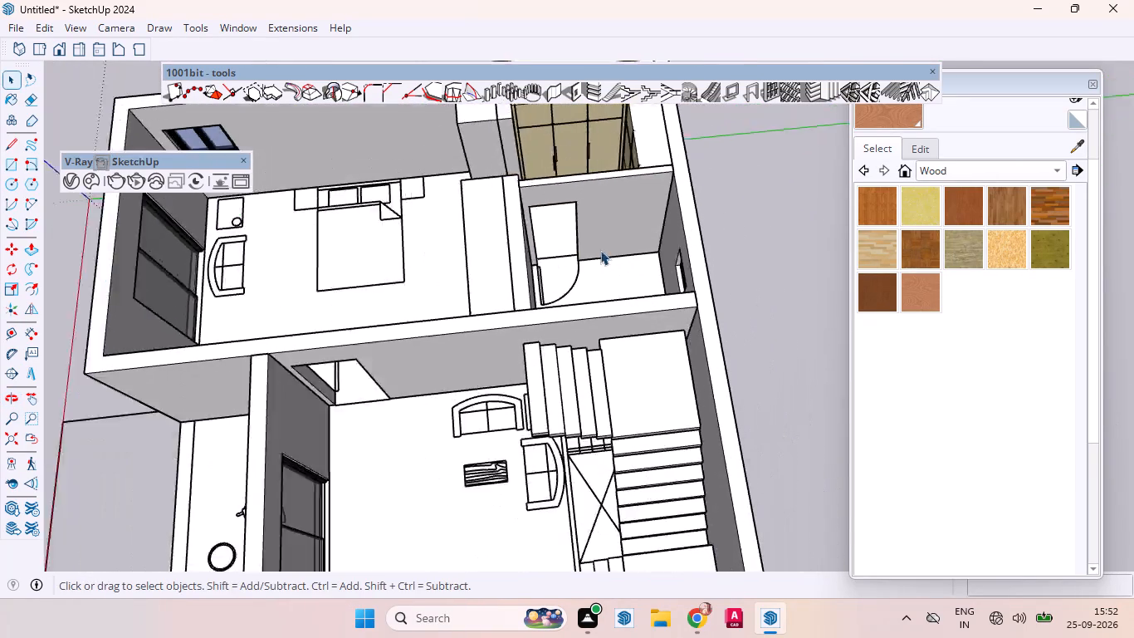
pyautogui.scroll(-8, 600, 250)
pyautogui.moveTo(379, 247); pyautogui.dragTo(716, 194, button='middle')
pyautogui.moveTo(530, 220); pyautogui.dragTo(732, 216, button='middle')
pyautogui.moveTo(427, 318); pyautogui.dragTo(623, 297, button='middle')
pyautogui.moveTo(472, 341); pyautogui.dragTo(622, 289, button='middle')
pyautogui.scroll(1, 502, 341)
pyautogui.moveTo(590, 338); pyautogui.dragTo(390, 284, button='middle')
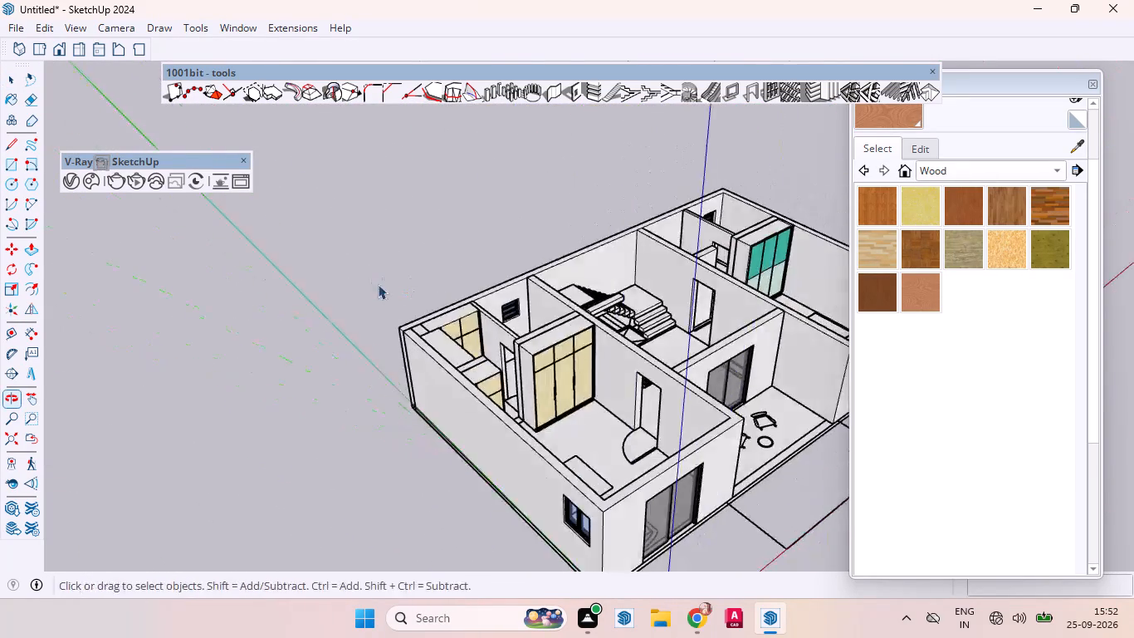
pyautogui.moveTo(488, 383); pyautogui.dragTo(433, 341, button='middle')
pyautogui.moveTo(530, 330); pyautogui.dragTo(443, 322, button='middle')
pyautogui.scroll(8, 458, 331)
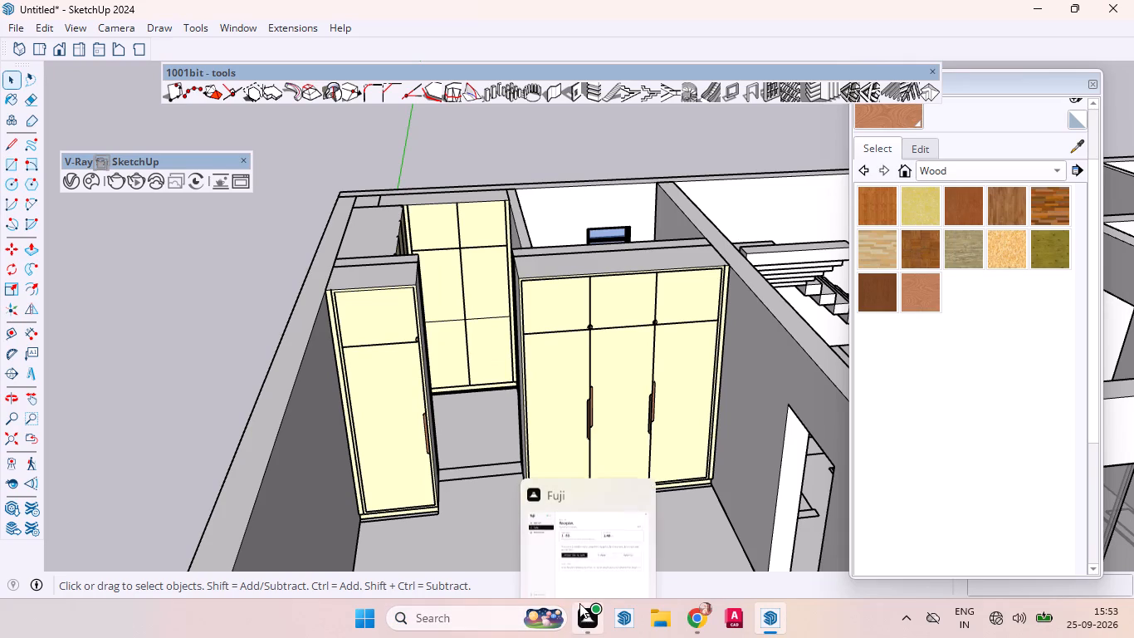
# Examine the whole house from the front around to the rear wall.
pyautogui.scroll(-3, 460, 243)
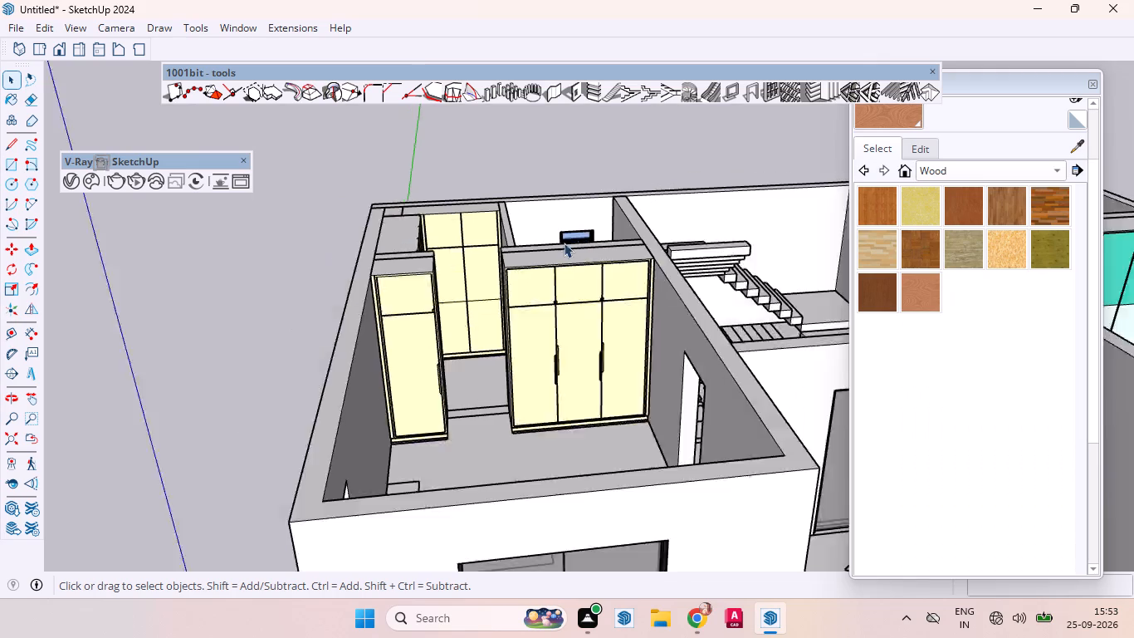
pyautogui.scroll(-5, 564, 243)
pyautogui.scroll(1, 496, 228)
pyautogui.scroll(-1, 496, 230)
pyautogui.scroll(1, 496, 231)
pyautogui.moveTo(590, 337); pyautogui.dragTo(392, 305, button='middle')
pyautogui.moveTo(603, 320); pyautogui.dragTo(404, 334, button='middle')
pyautogui.moveTo(565, 338); pyautogui.dragTo(365, 342, button='middle')
pyautogui.moveTo(495, 345); pyautogui.dragTo(346, 350, button='middle')
pyautogui.moveTo(524, 345); pyautogui.dragTo(354, 349, button='middle')
pyautogui.moveTo(353, 349); pyautogui.dragTo(362, 348, button='middle')
pyautogui.moveTo(532, 348); pyautogui.dragTo(447, 356, button='middle')
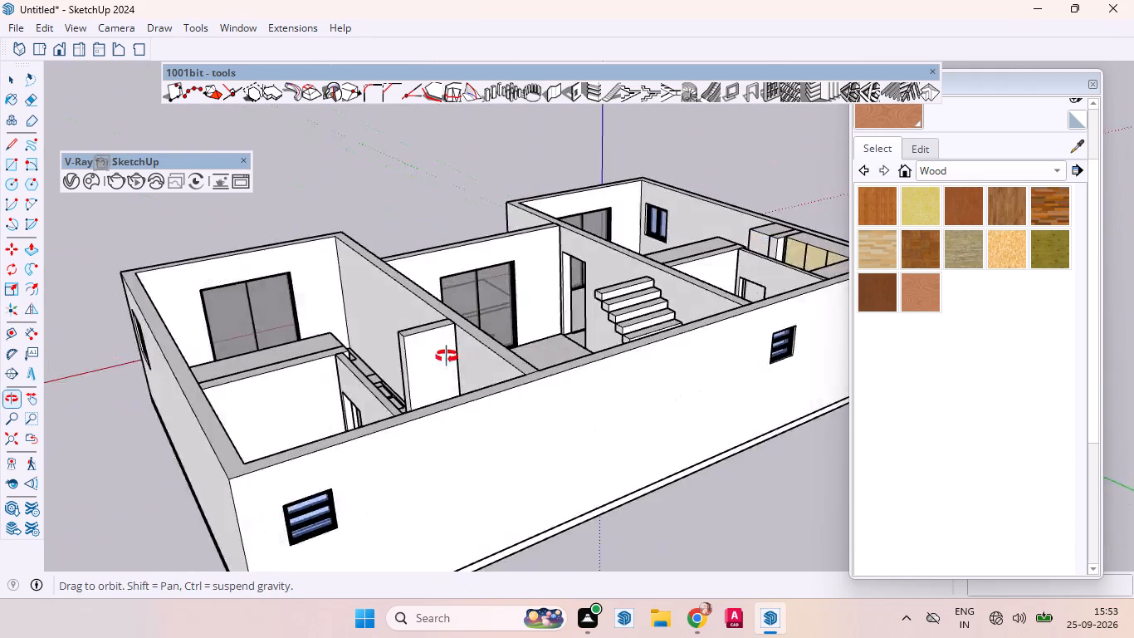
pyautogui.moveTo(447, 356); pyautogui.dragTo(354, 357, button='middle')
pyautogui.scroll(-9, 475, 323)
pyautogui.scroll(2, 452, 323)
pyautogui.scroll(-5, 452, 323)
# Start a new separate group and draw a 43' 1" by 28' rectangle across the wall tops, covering the house corner to corner.
pyautogui.rightClick(660, 372)
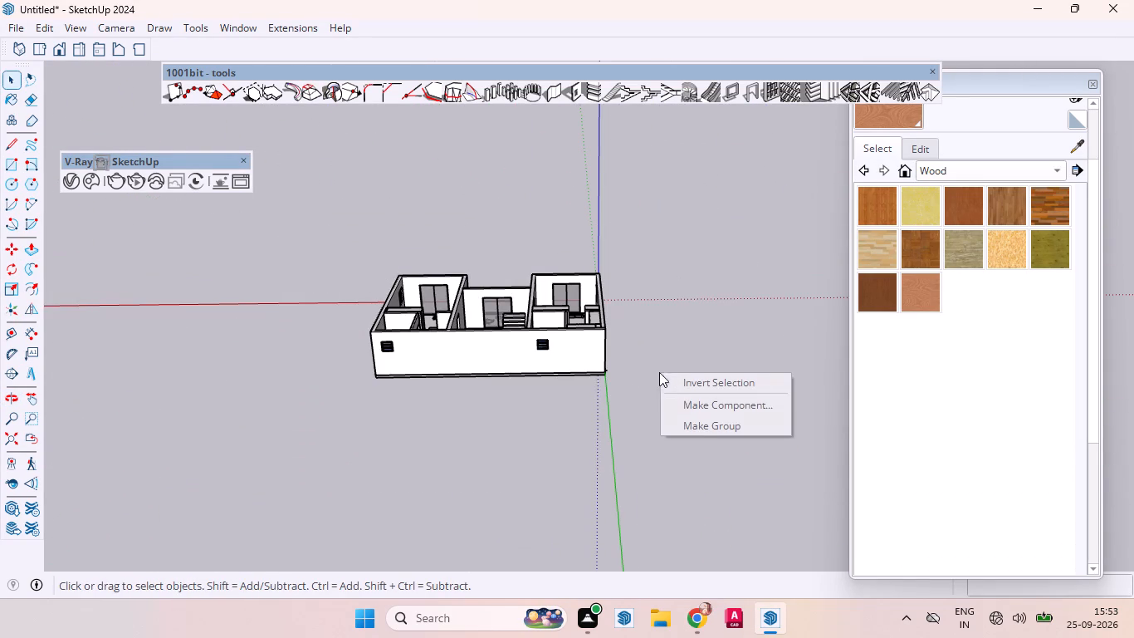
pyautogui.click(697, 428)
pyautogui.moveTo(597, 351); pyautogui.dragTo(620, 507, button='middle')
pyautogui.scroll(-5, 633, 428)
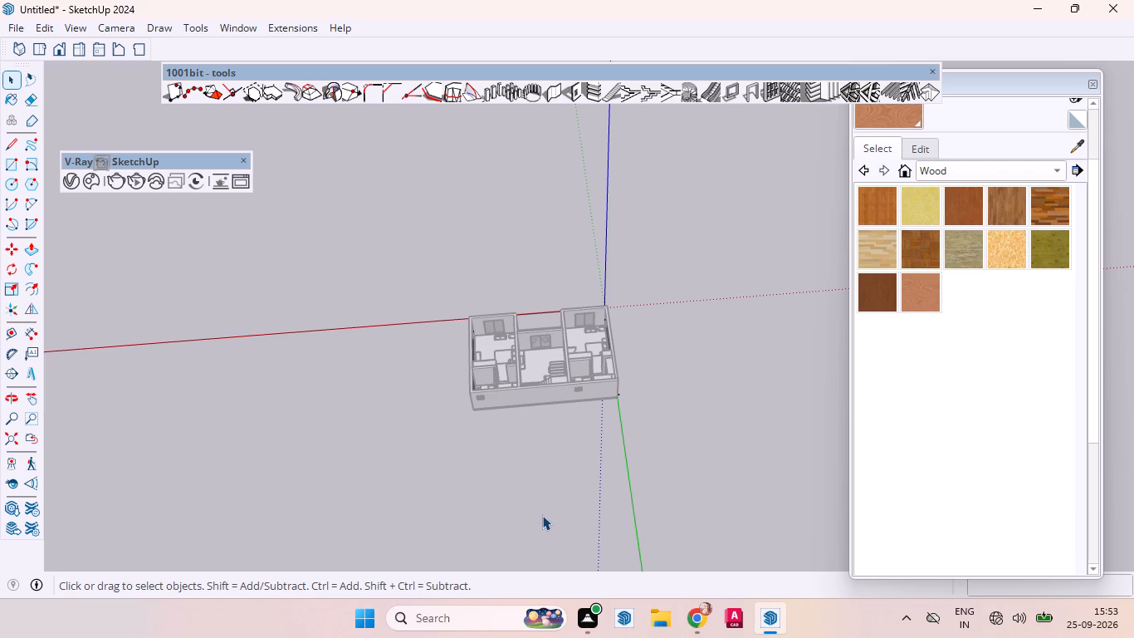
pyautogui.press('r')
pyautogui.scroll(19, 533, 343)
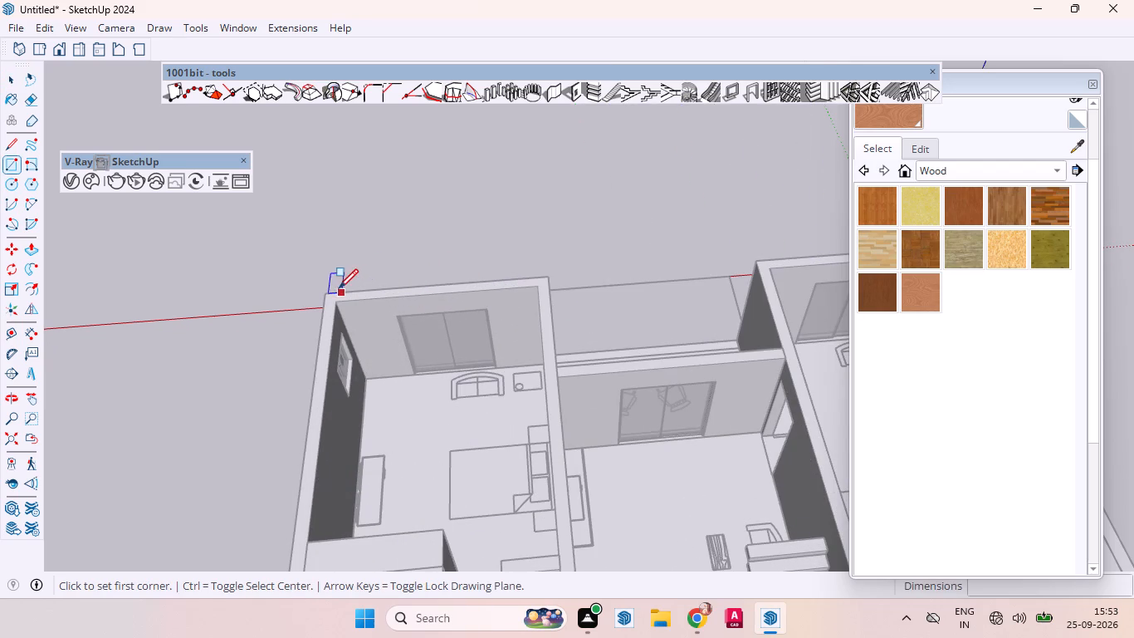
pyautogui.click(332, 288)
pyautogui.scroll(-1, 400, 295)
pyautogui.scroll(1, 398, 292)
pyautogui.scroll(-3, 393, 286)
pyautogui.scroll(2, 388, 276)
pyautogui.scroll(-13, 384, 270)
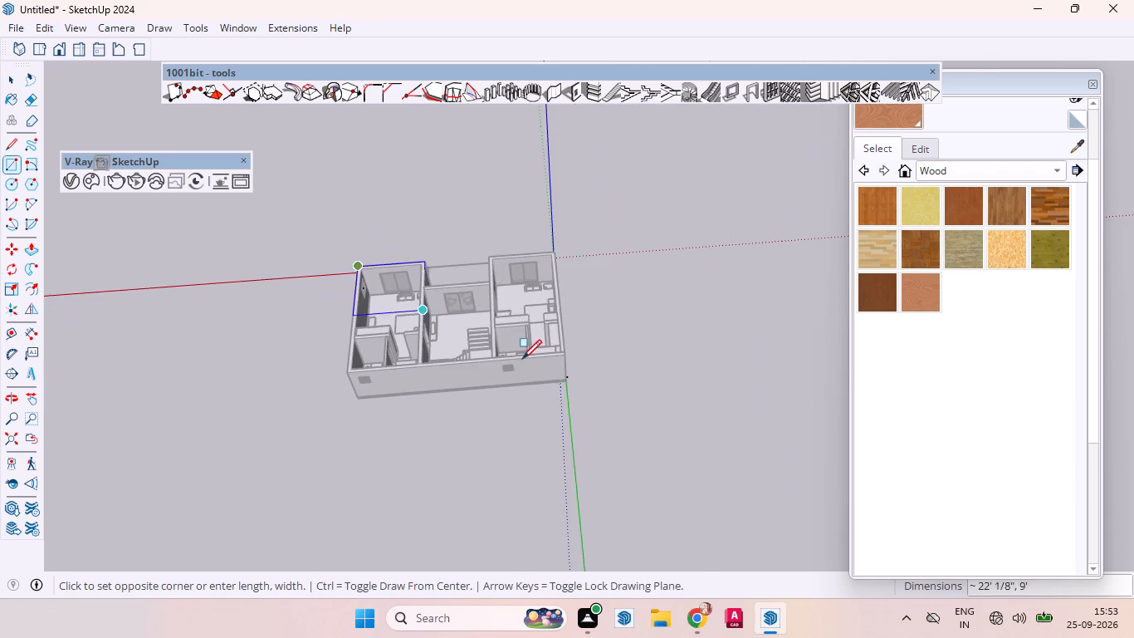
pyautogui.scroll(11, 545, 367)
pyautogui.scroll(-1, 569, 341)
pyautogui.scroll(2, 570, 340)
pyautogui.scroll(-1, 571, 339)
pyautogui.scroll(2, 571, 338)
pyautogui.click(590, 342)
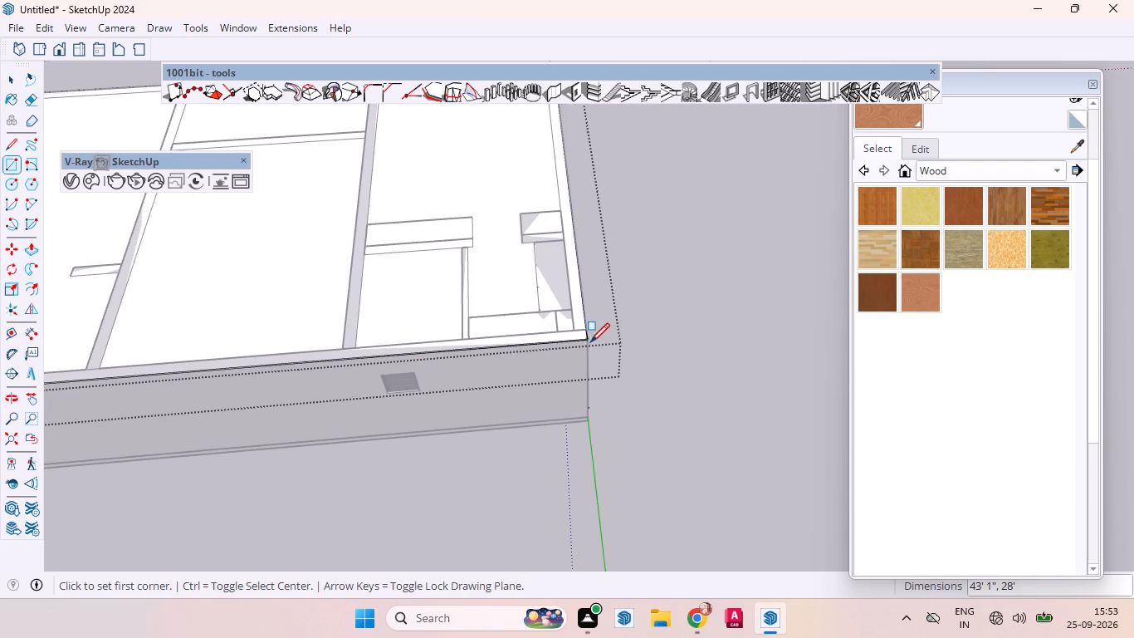
# Push/Pull the rectangle up 6" into a roof slab and leave the group.
pyautogui.press('p')
pyautogui.moveTo(498, 279); pyautogui.dragTo(498, 254)
pyautogui.press('6')
pyautogui.press('Return')
pyautogui.press('space')
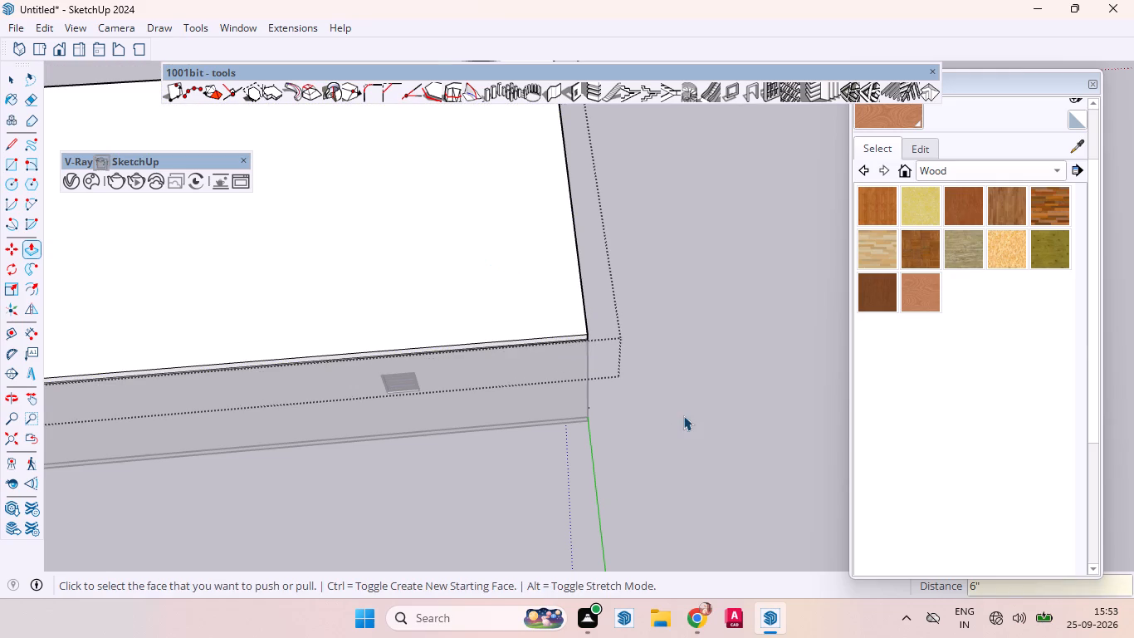
pyautogui.moveTo(681, 417); pyautogui.dragTo(698, 426)
pyautogui.scroll(-3, 508, 314)
pyautogui.scroll(4, 525, 314)
pyautogui.scroll(-3, 541, 314)
pyautogui.click(608, 424)
# Examine the roofed house from above and around to the front porch with its sliding door.
pyautogui.moveTo(461, 367); pyautogui.dragTo(600, 362, button='middle')
pyautogui.moveTo(480, 341); pyautogui.dragTo(604, 364, button='middle')
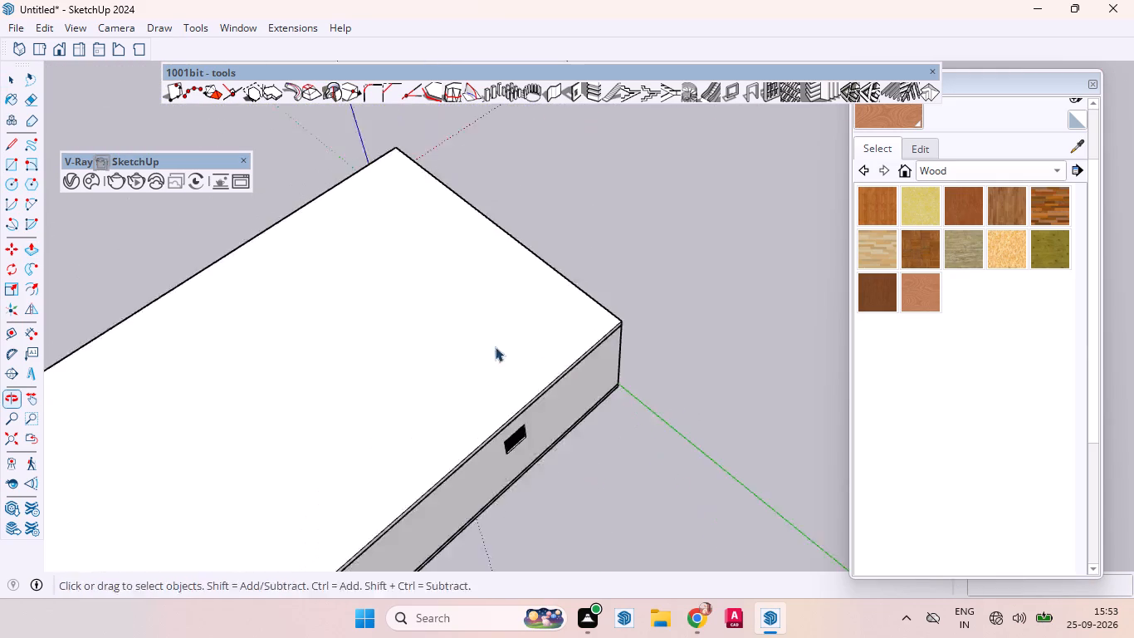
pyautogui.moveTo(490, 346); pyautogui.dragTo(594, 351, button='middle')
pyautogui.moveTo(458, 351); pyautogui.dragTo(613, 354, button='middle')
pyautogui.scroll(-10, 389, 267)
pyautogui.moveTo(285, 335); pyautogui.dragTo(589, 306, button='middle')
pyautogui.moveTo(369, 353); pyautogui.dragTo(573, 312, button='middle')
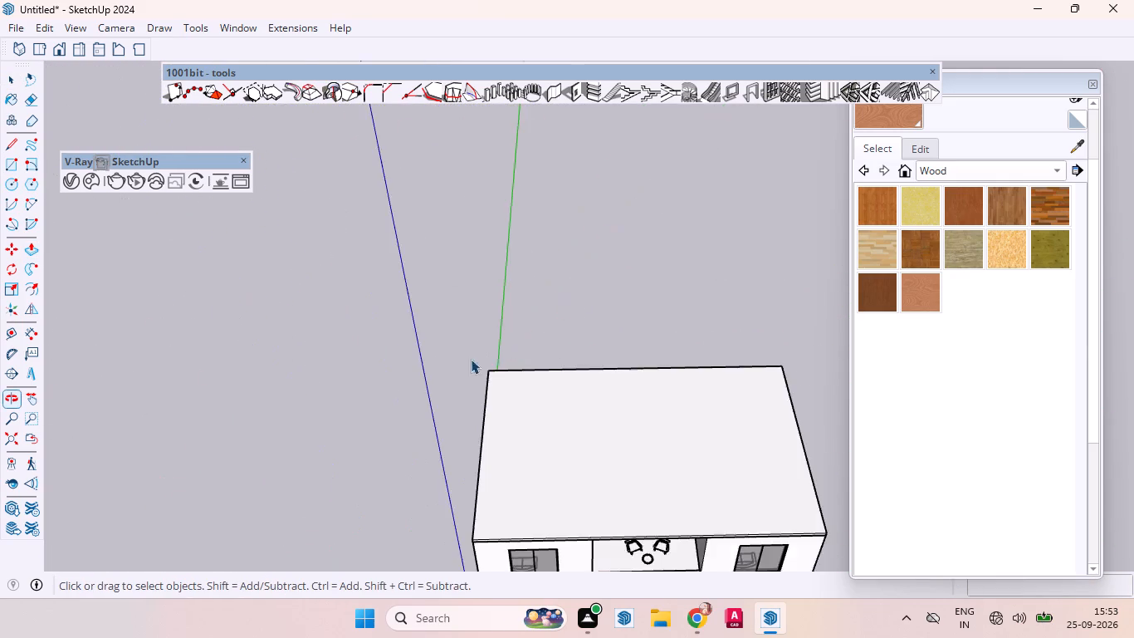
pyautogui.scroll(-6, 481, 285)
pyautogui.scroll(6, 571, 447)
pyautogui.scroll(-1, 594, 470)
pyautogui.scroll(2, 596, 470)
pyautogui.scroll(-1, 602, 471)
pyautogui.scroll(12, 604, 471)
pyautogui.scroll(-1, 574, 425)
pyautogui.scroll(1, 569, 410)
pyautogui.moveTo(569, 410); pyautogui.dragTo(519, 236, button='middle')
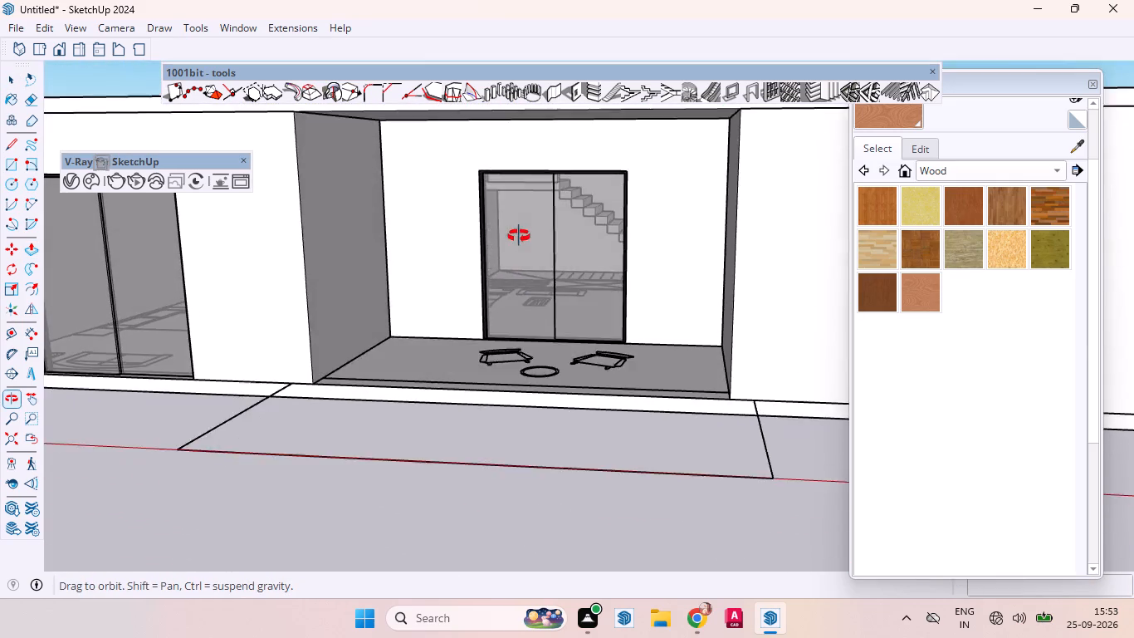
pyautogui.moveTo(519, 236); pyautogui.dragTo(535, 280, button='middle')
pyautogui.scroll(-12, 582, 440)
# Hide the roof slab group.
pyautogui.click(545, 331)
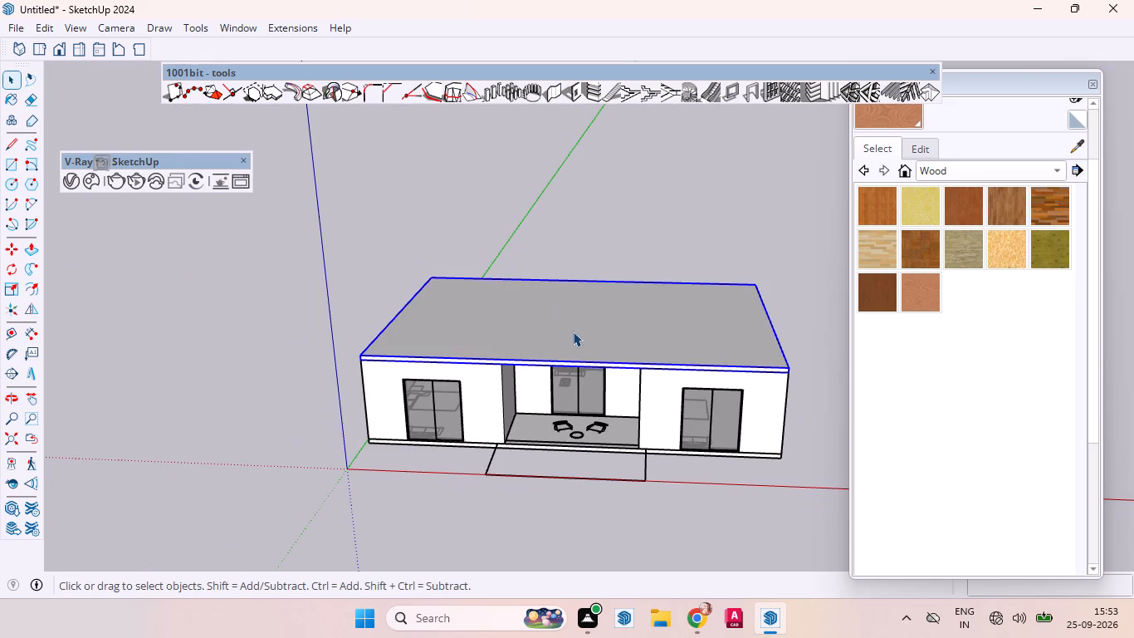
pyautogui.rightClick(573, 331)
pyautogui.click(604, 51)
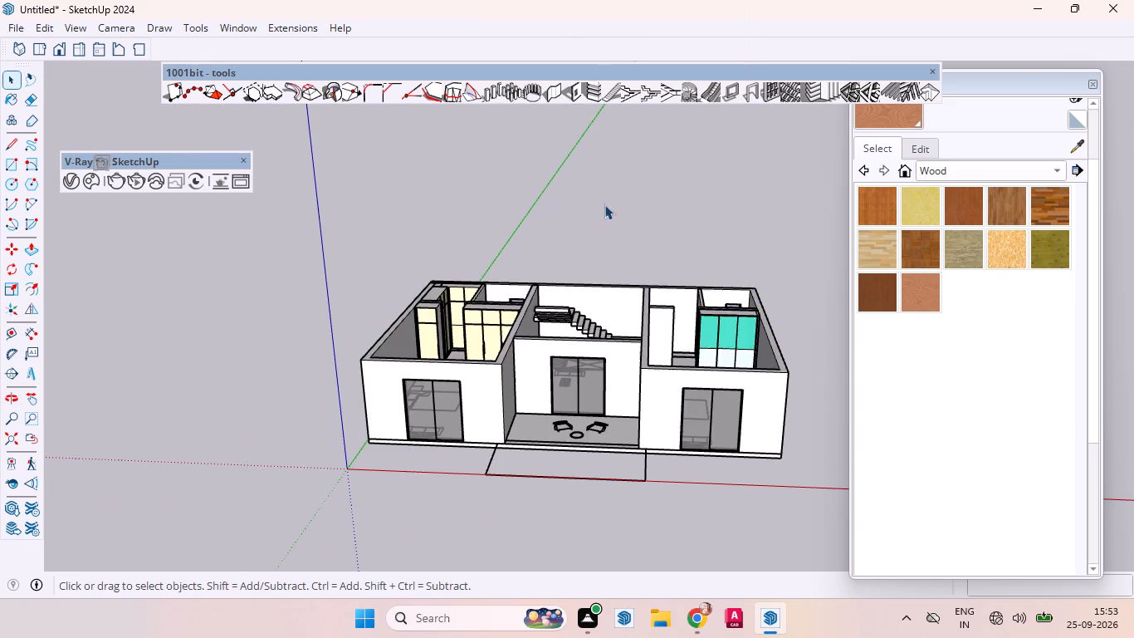
# Position the camera from the top view in the first suite's bedroom near the sofa, facing the cream wardrobes, with eye height 5'.
pyautogui.scroll(-1, 679, 264)
pyautogui.scroll(1, 685, 269)
pyautogui.scroll(-5, 687, 270)
pyautogui.moveTo(491, 338); pyautogui.dragTo(535, 526, button='middle')
pyautogui.scroll(1, 511, 405)
pyautogui.scroll(-5, 543, 430)
pyautogui.scroll(8, 556, 465)
pyautogui.scroll(-2, 564, 420)
pyautogui.scroll(2, 564, 420)
pyautogui.moveTo(565, 420); pyautogui.dragTo(563, 523, button='middle')
pyautogui.click(38, 47)
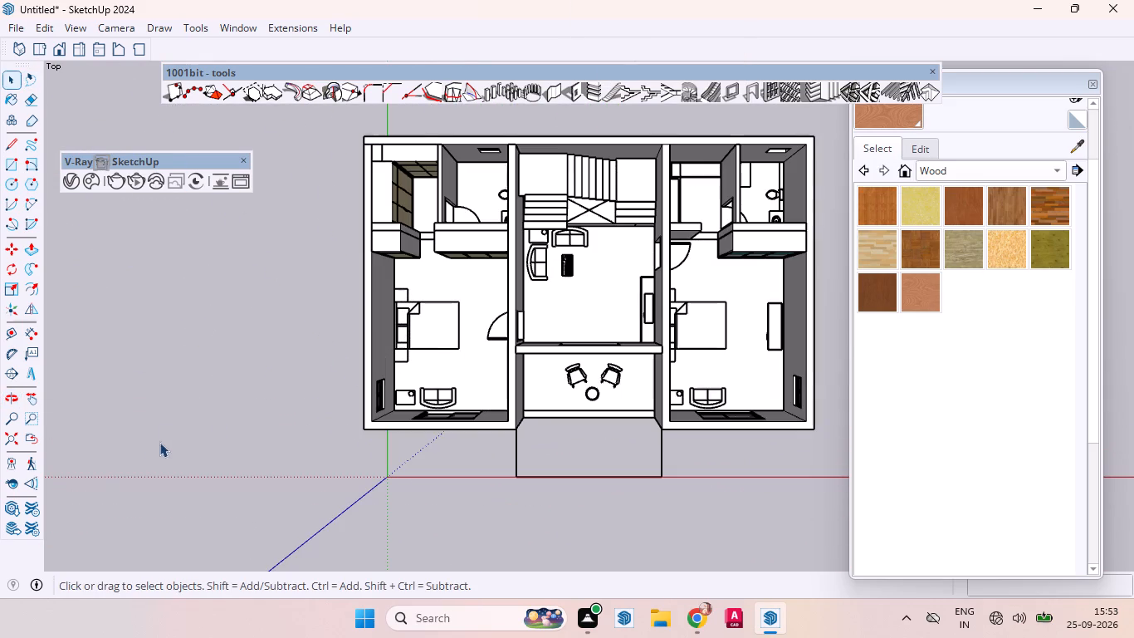
pyautogui.click(6, 464)
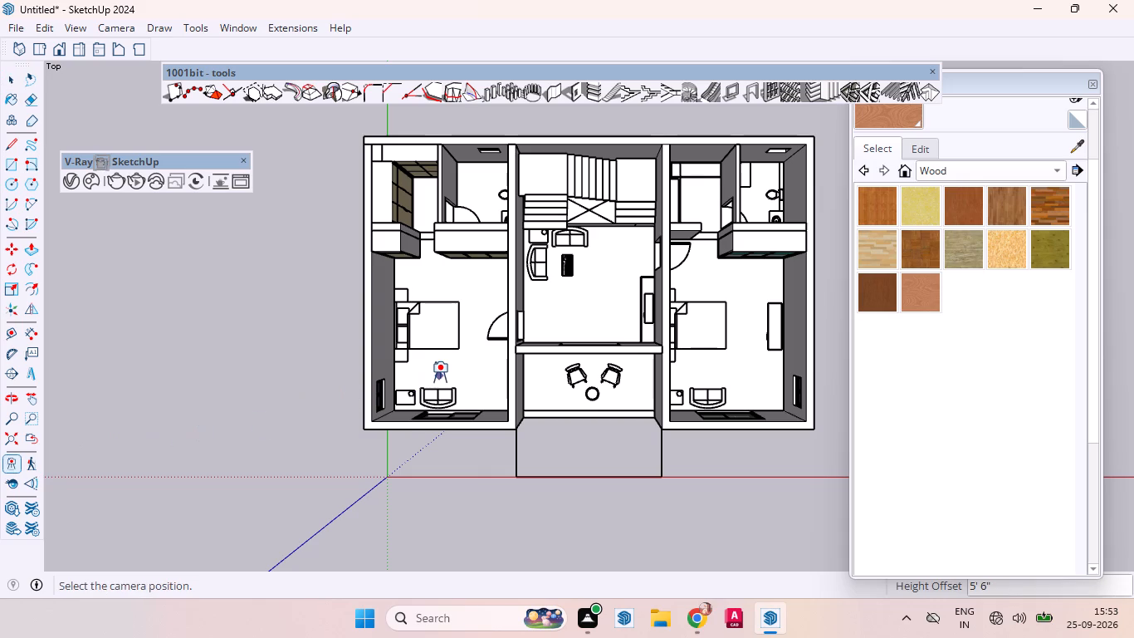
pyautogui.click(441, 385)
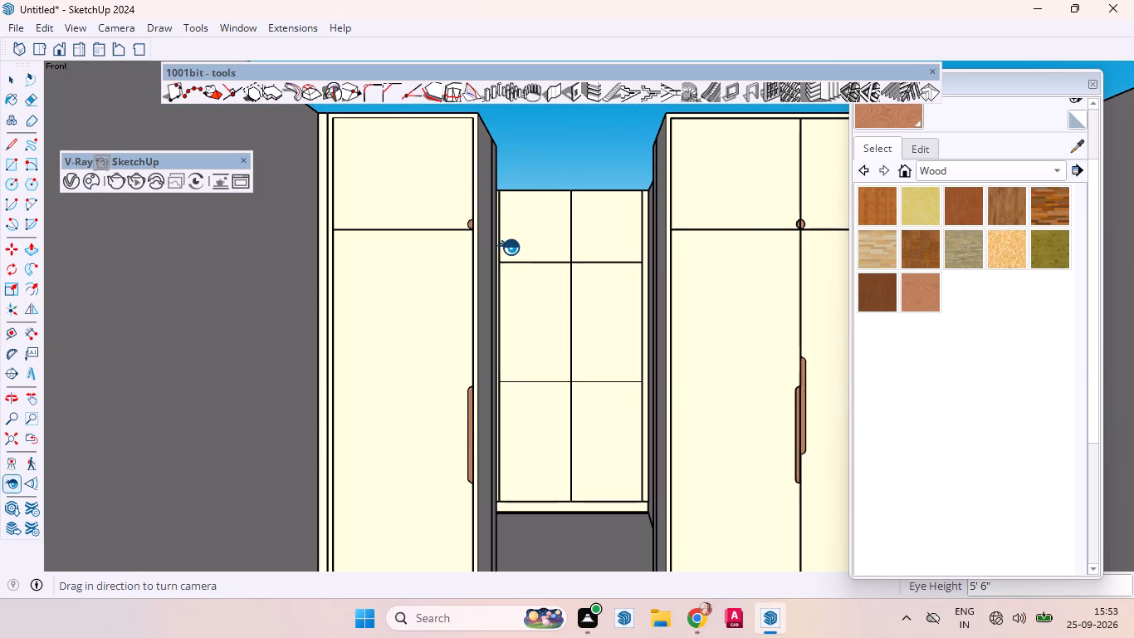
pyautogui.press('5')
pyautogui.press("'")
pyautogui.press('Return')
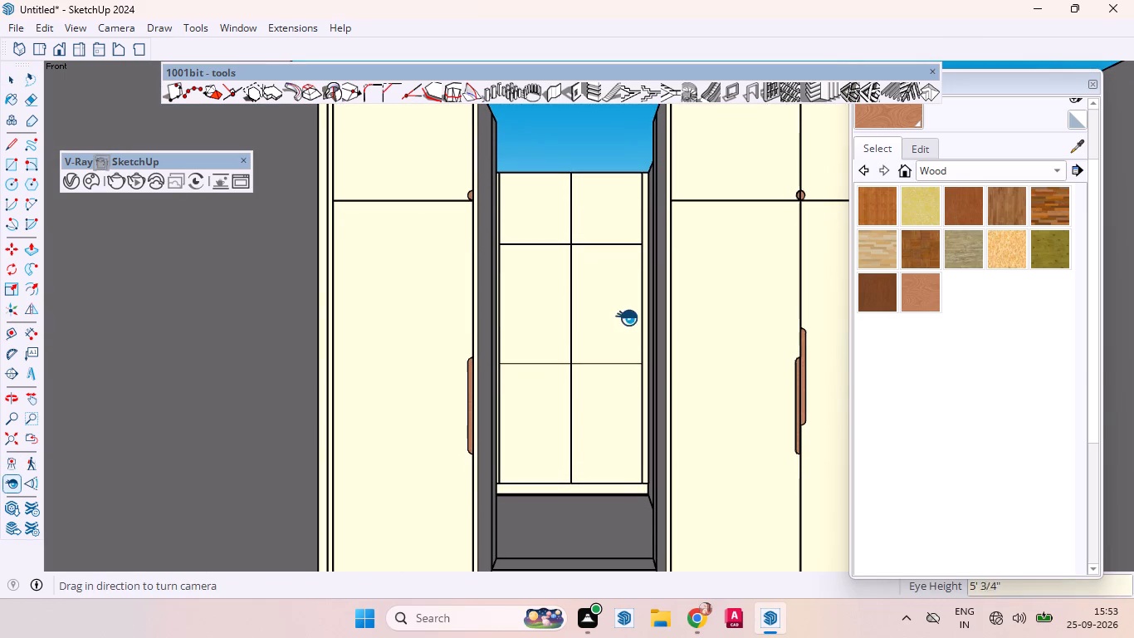
# Move the Default Tray clear of the wardrobe view and add a scene of this camera view.
pyautogui.press('space')
pyautogui.moveTo(1031, 83); pyautogui.dragTo(1085, 297)
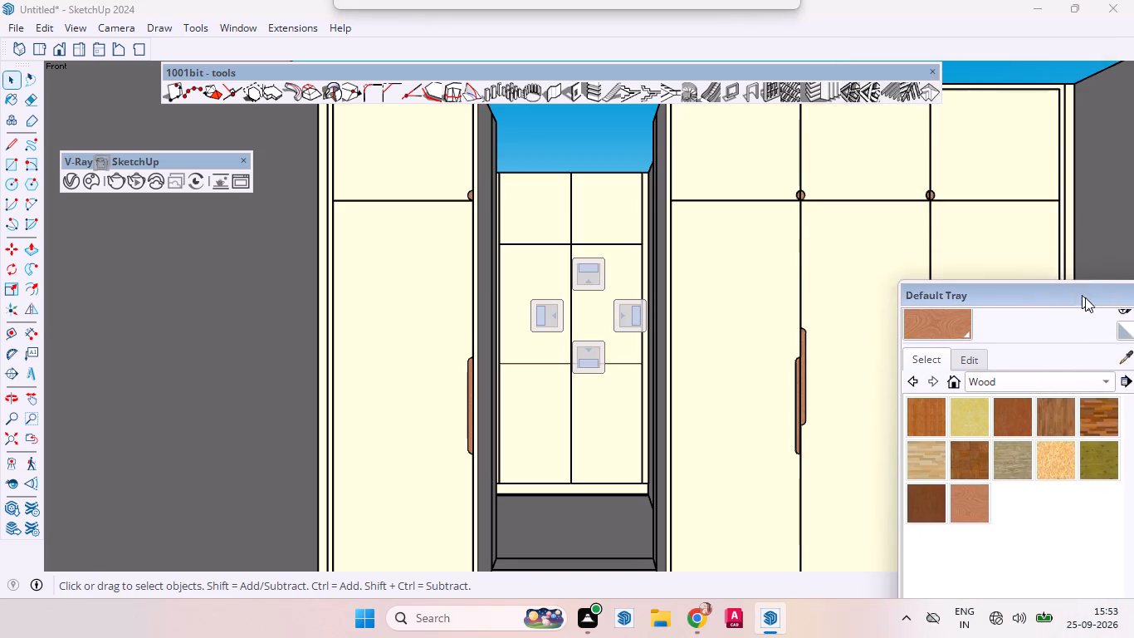
pyautogui.moveTo(1085, 297); pyautogui.dragTo(997, 596)
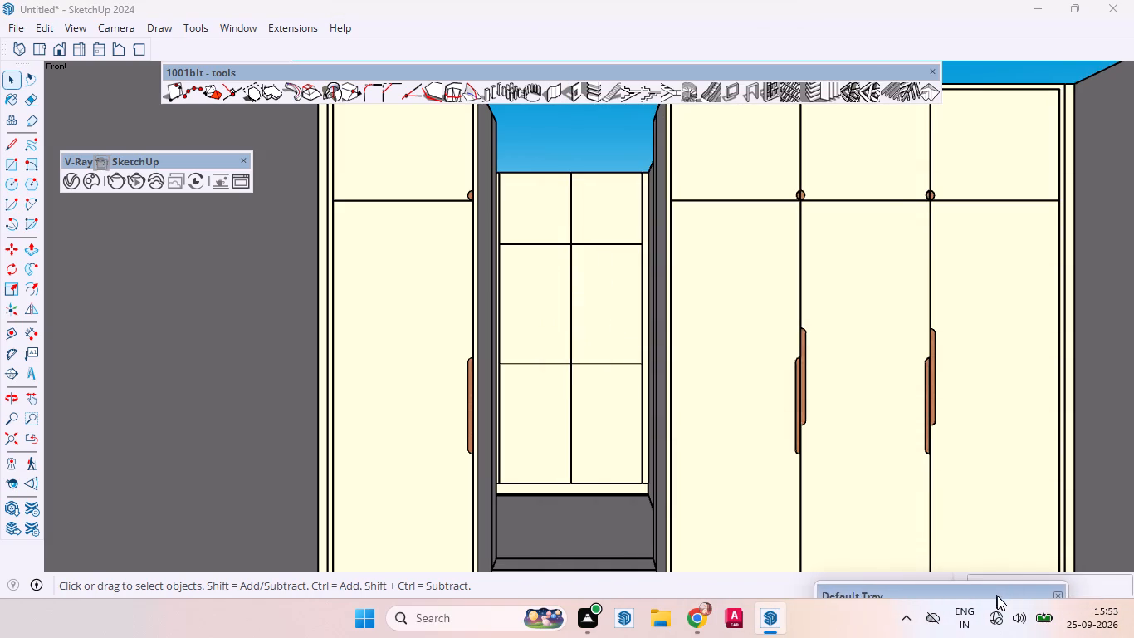
pyautogui.moveTo(997, 596); pyautogui.dragTo(1008, 597)
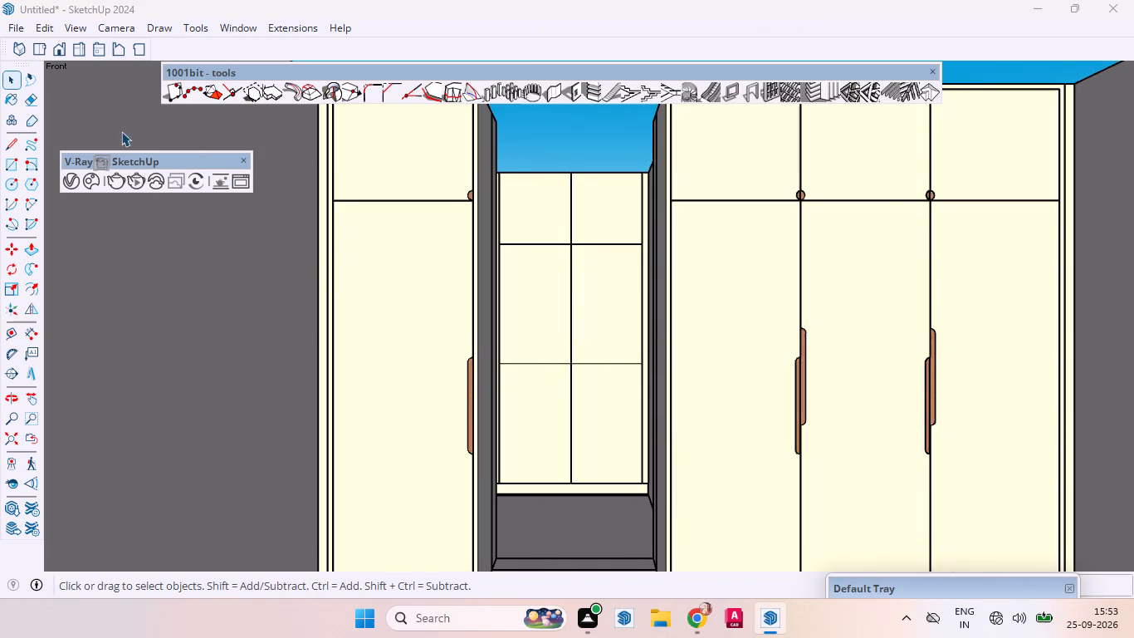
pyautogui.click(68, 24)
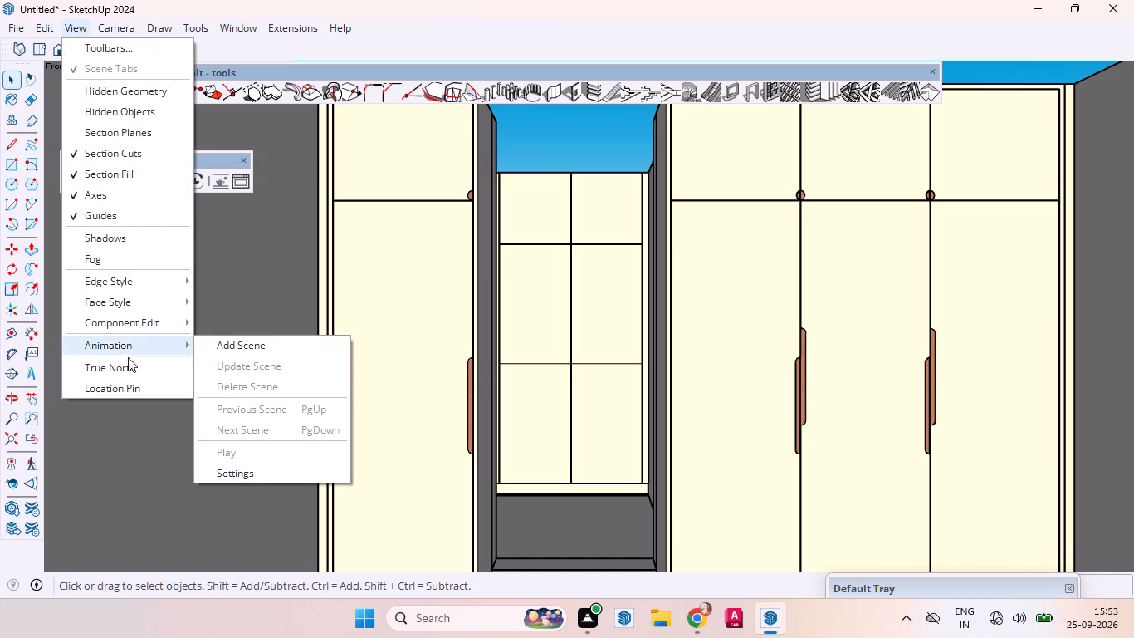
pyautogui.click(258, 345)
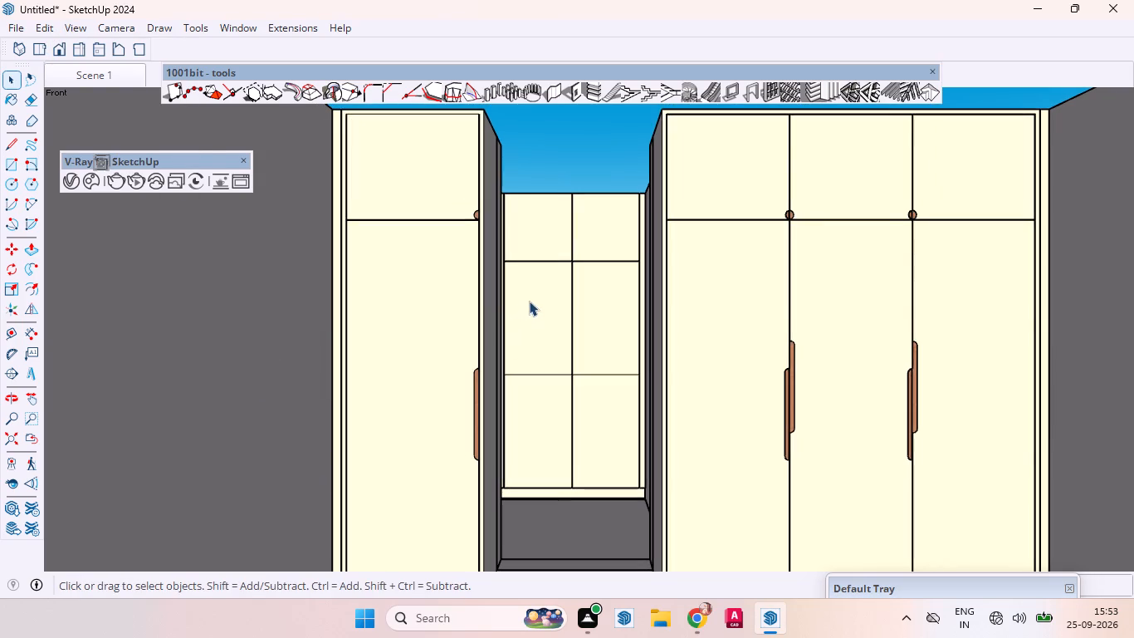
# Position the camera inside the first suite's dressing area, facing the cream wardrobes with wooden handles, with eye height 5'.
pyautogui.moveTo(529, 297); pyautogui.dragTo(505, 330, button='middle')
pyautogui.scroll(2, 507, 370)
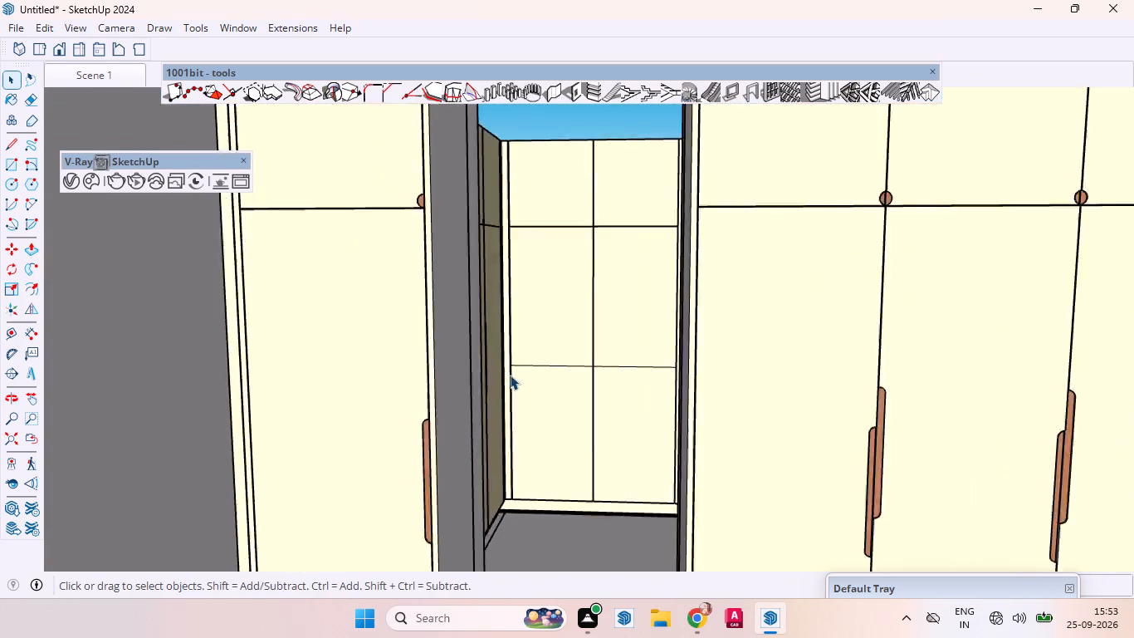
pyautogui.scroll(3, 510, 375)
pyautogui.moveTo(534, 372); pyautogui.dragTo(530, 444, button='middle')
pyautogui.scroll(1, 535, 434)
pyautogui.scroll(-12, 584, 347)
pyautogui.scroll(1, 585, 348)
pyautogui.scroll(-4, 585, 350)
pyautogui.moveTo(582, 325); pyautogui.dragTo(266, 558, button='middle')
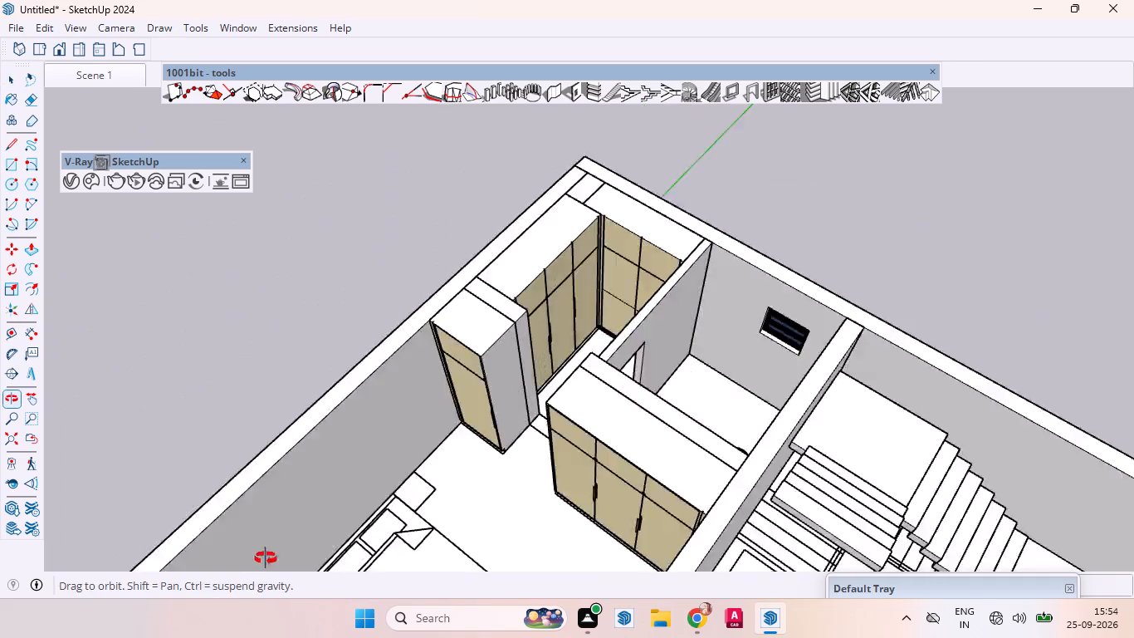
pyautogui.moveTo(266, 558); pyautogui.dragTo(201, 570, button='middle')
pyautogui.scroll(2, 579, 291)
pyautogui.scroll(-2, 605, 284)
pyautogui.scroll(2, 611, 282)
pyautogui.moveTo(618, 290); pyautogui.dragTo(594, 398, button='middle')
pyautogui.scroll(5, 508, 371)
pyautogui.moveTo(592, 357); pyautogui.dragTo(550, 371, button='middle')
pyautogui.click(13, 464)
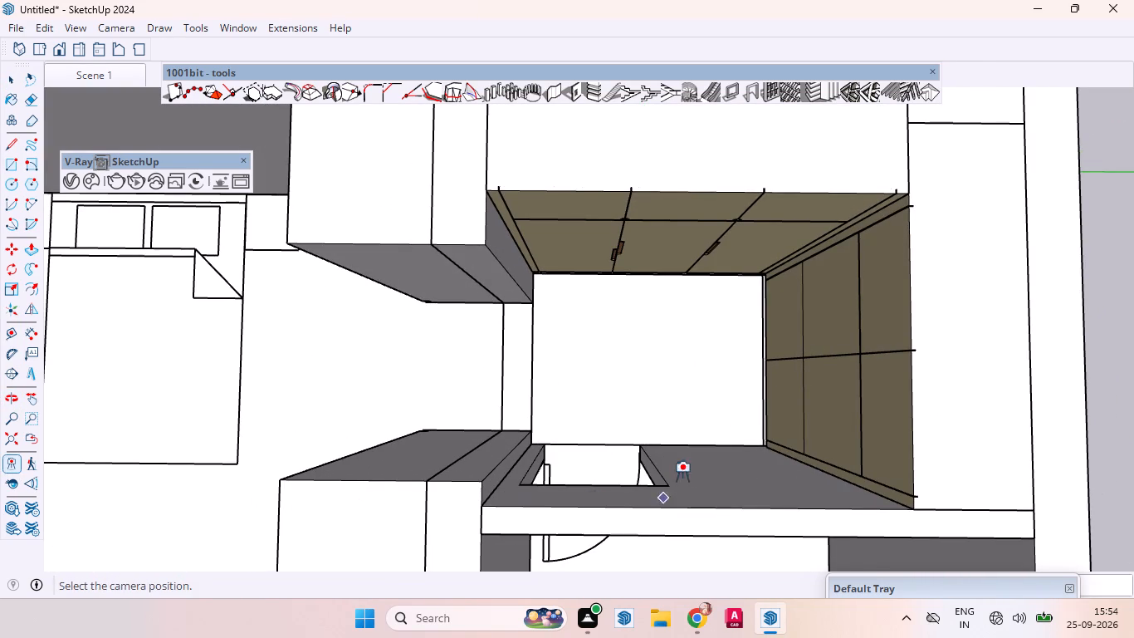
pyautogui.click(597, 441)
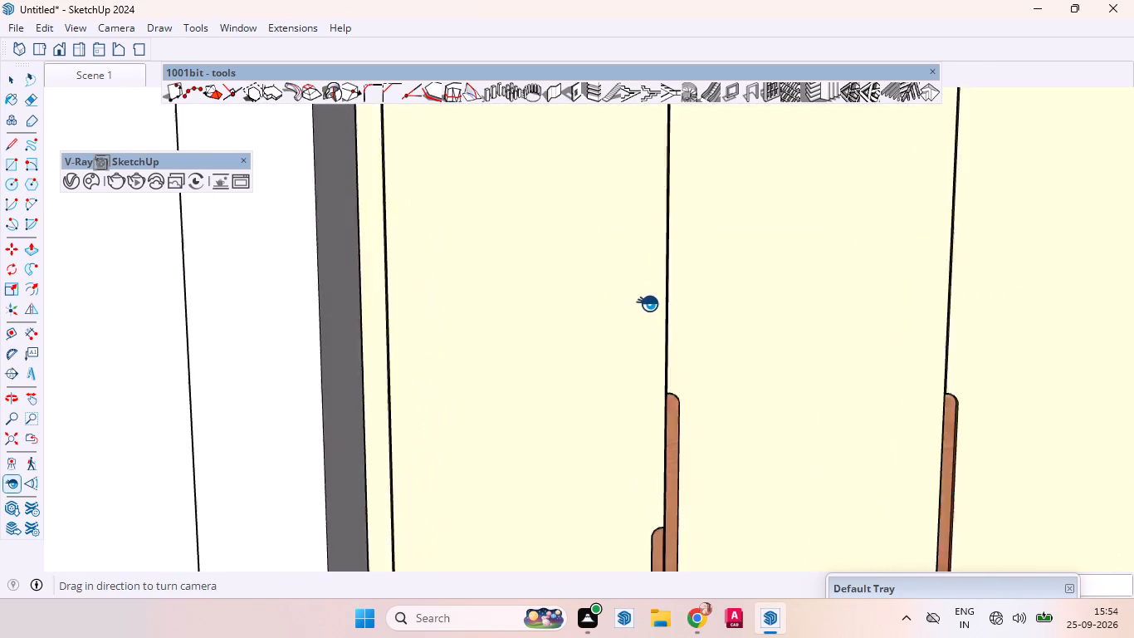
pyautogui.press('5')
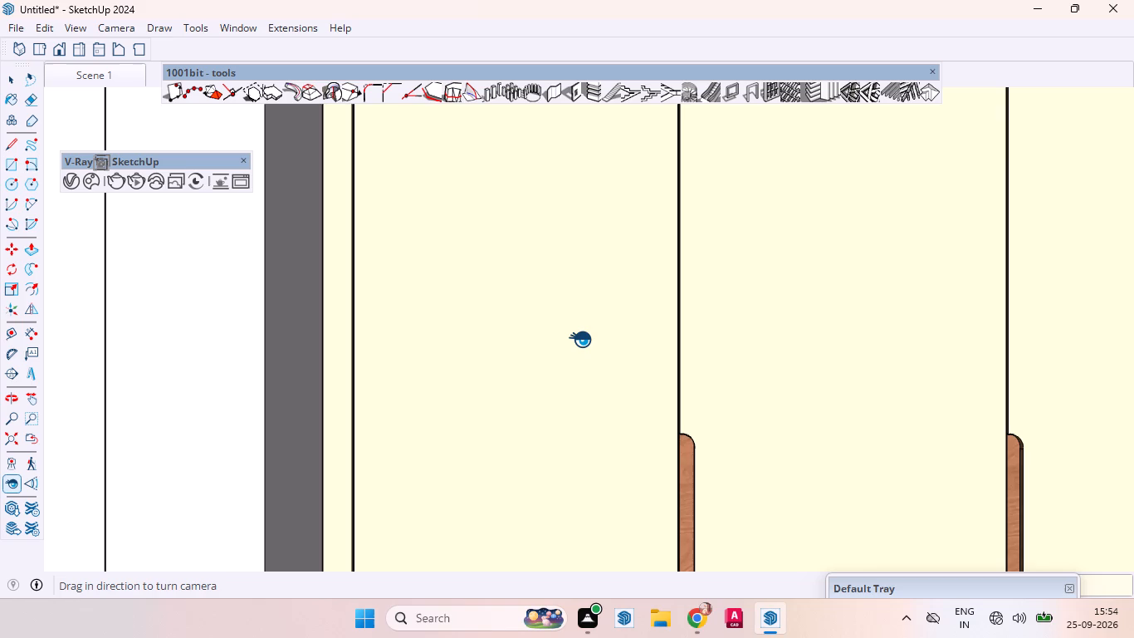
pyautogui.press("'")
pyautogui.press('Return')
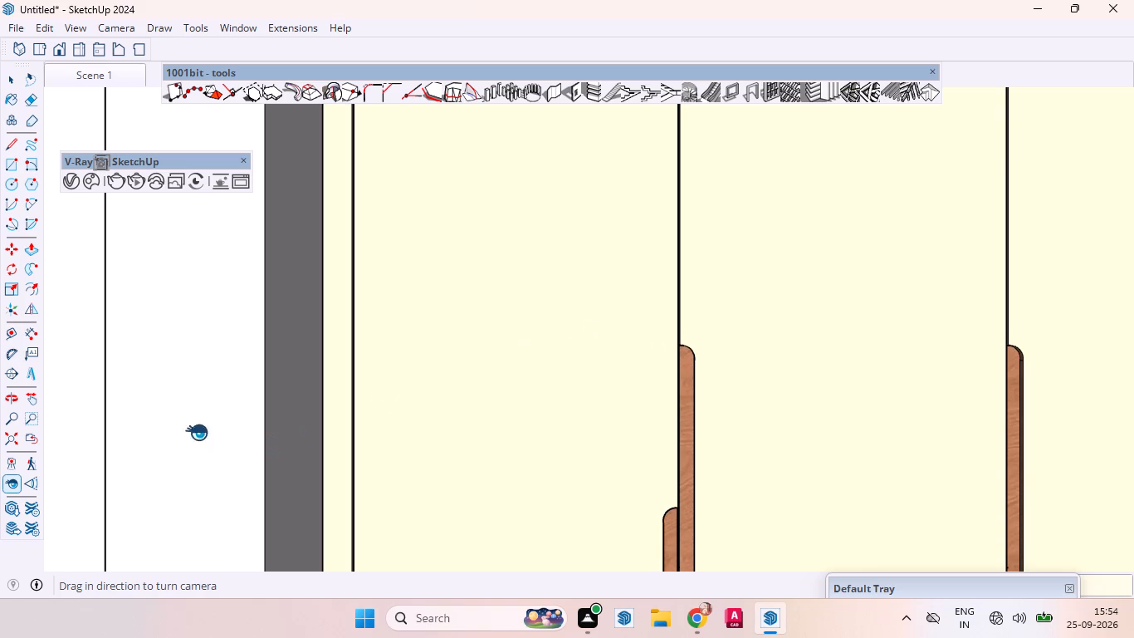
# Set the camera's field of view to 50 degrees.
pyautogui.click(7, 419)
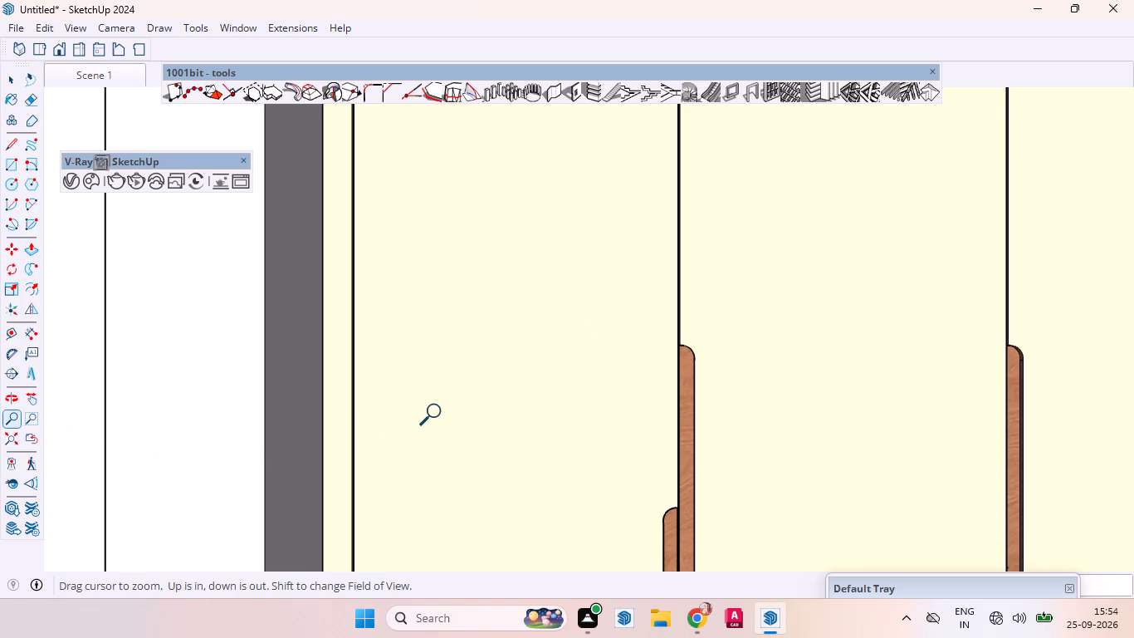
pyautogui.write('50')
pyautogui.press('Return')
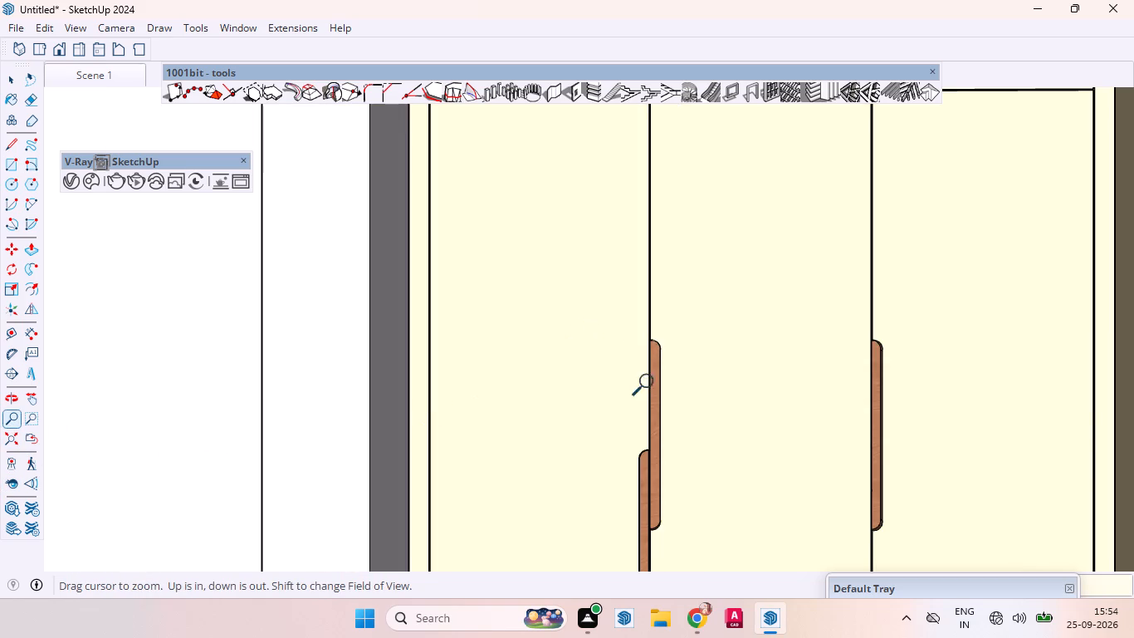
# Uncover the field of view value by shifting the Default Tray, and set the field of view to 60 degrees.
pyautogui.moveTo(1027, 589); pyautogui.dragTo(864, 596)
pyautogui.write('60')
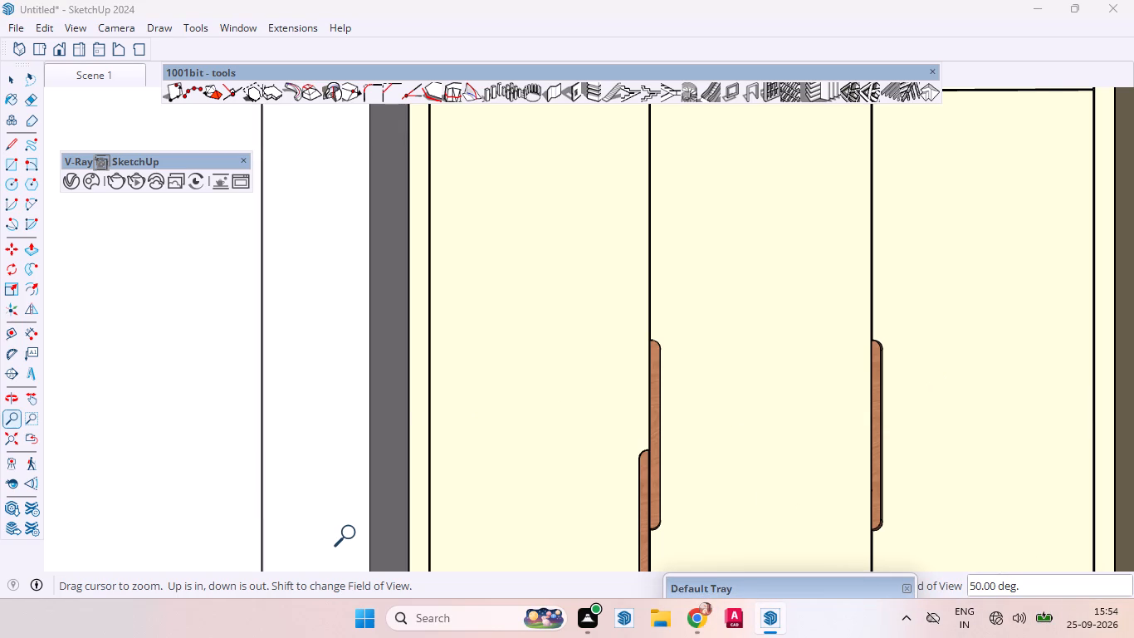
pyautogui.press('Return')
pyautogui.press('6')
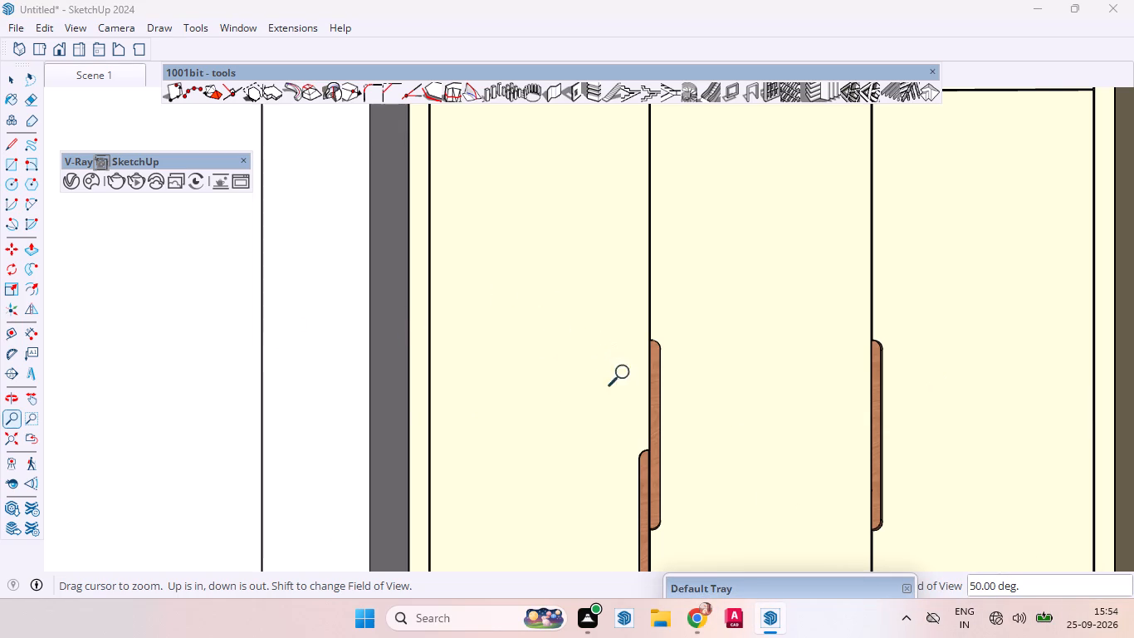
pyautogui.click(32, 424)
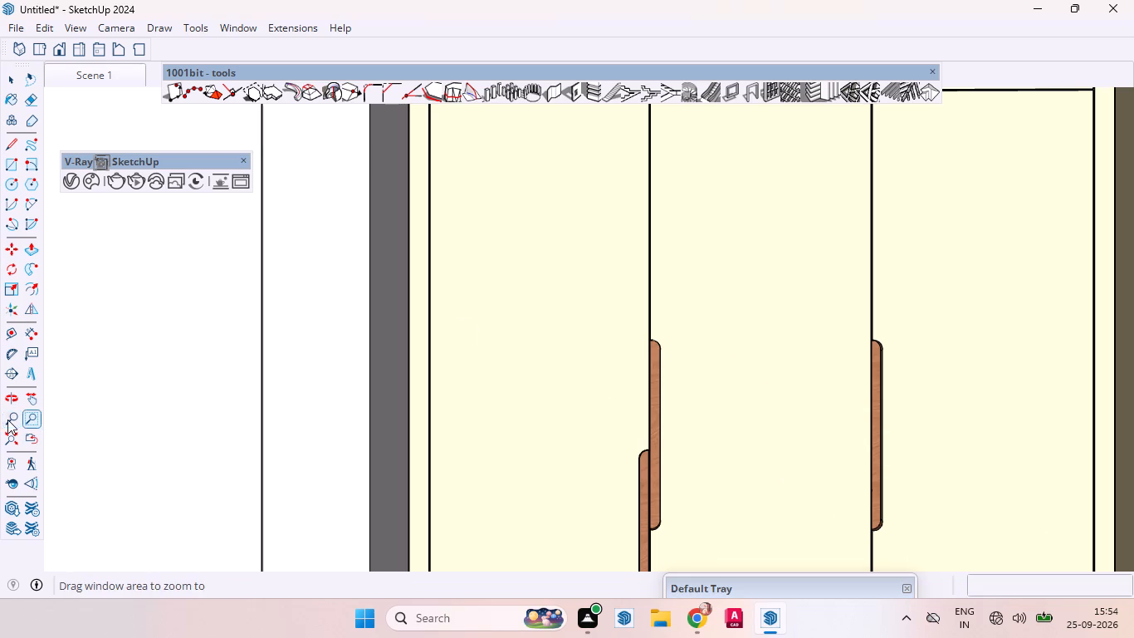
pyautogui.click(12, 420)
pyautogui.press('6')
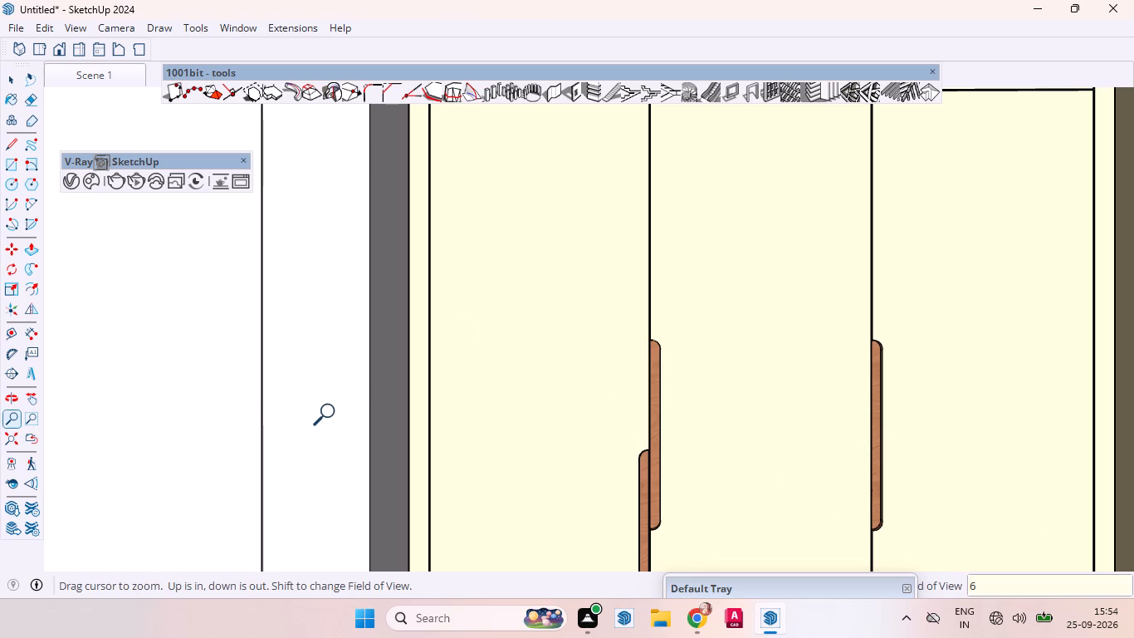
pyautogui.press('0')
pyautogui.press('Return')
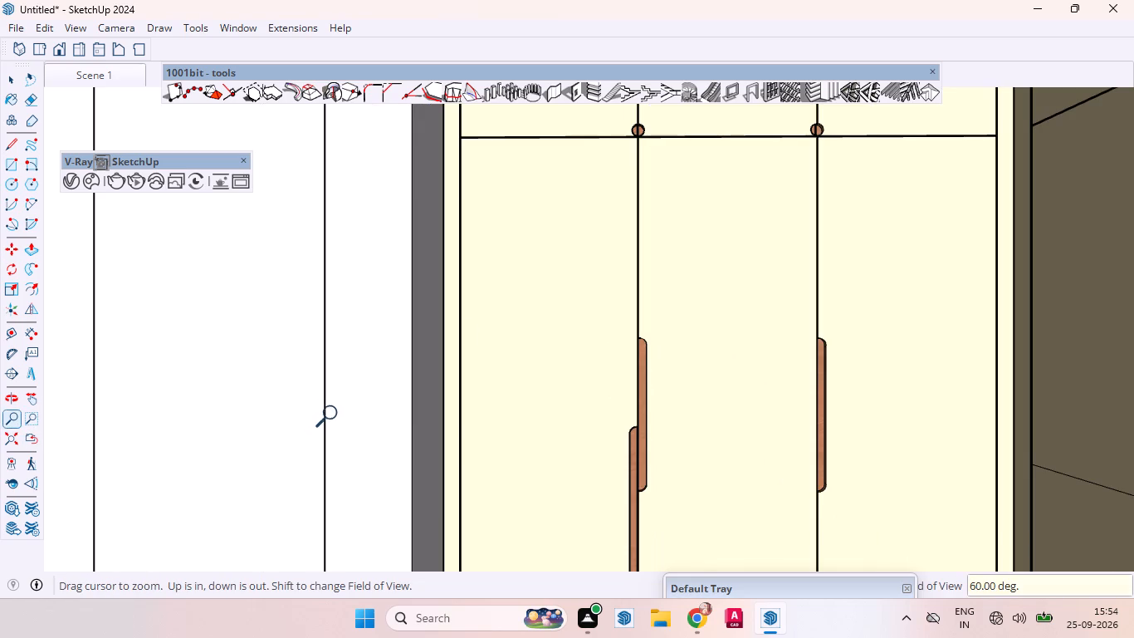
pyautogui.press('space')
# Move the floating 1001bit tools palette down, clear of the scene tab row.
pyautogui.moveTo(354, 72); pyautogui.dragTo(301, 314)
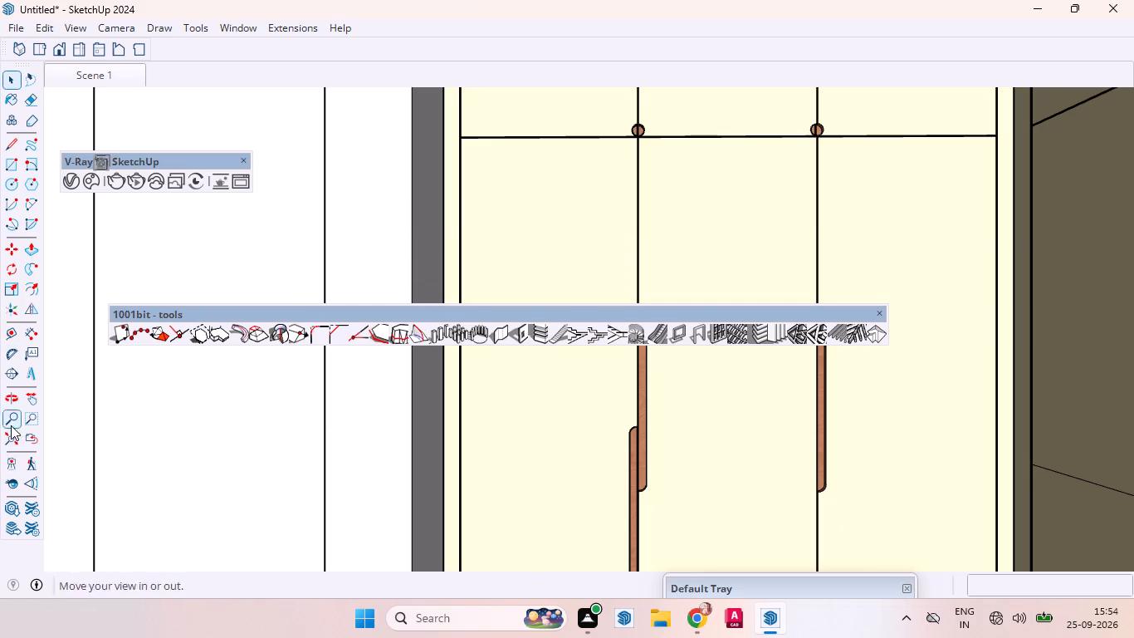
# Set the camera's eye height to 5'4" for the view facing the wardrobes.
pyautogui.click(7, 482)
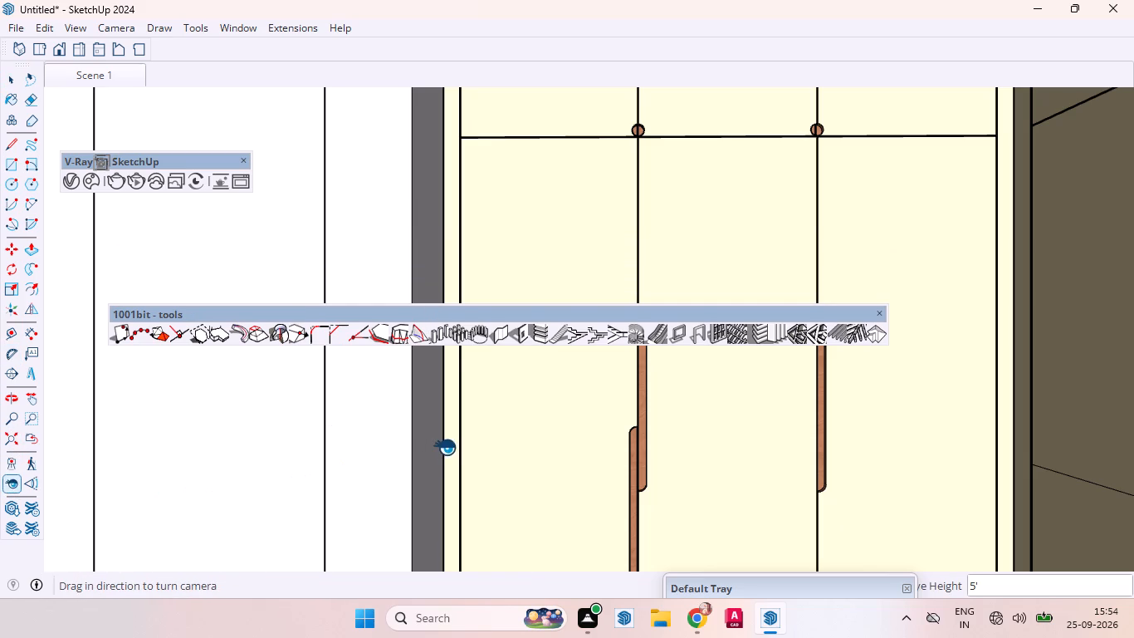
pyautogui.press('5')
pyautogui.press("'")
pyautogui.press('4')
pyautogui.press('Return')
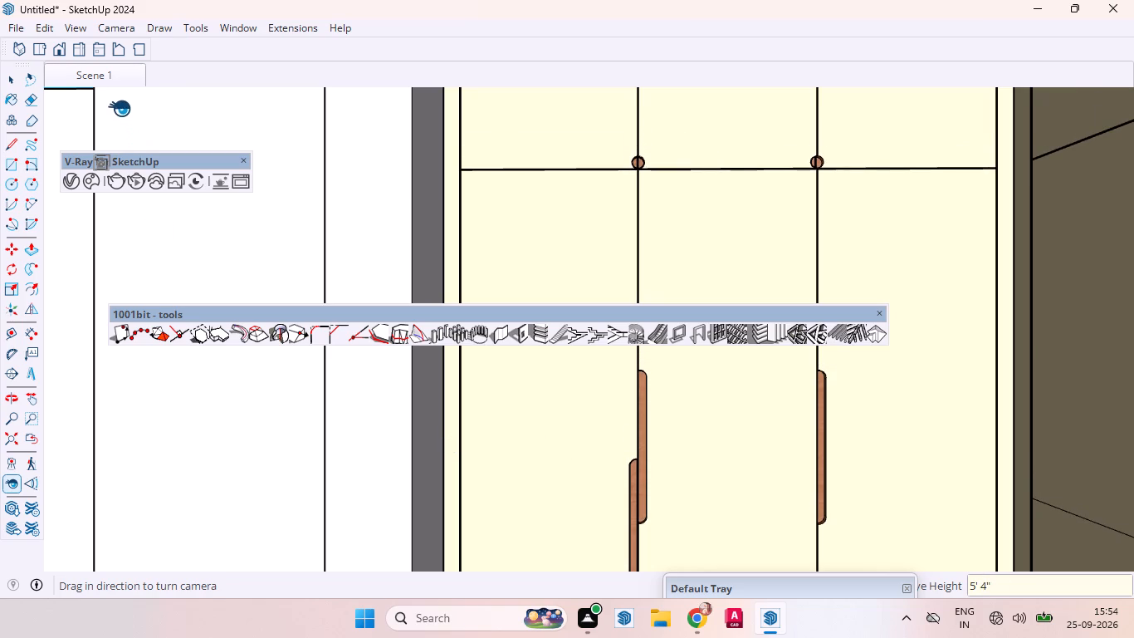
# Save the current frontal wardrobe view as a new scene after Scene 1.
pyautogui.rightClick(113, 78)
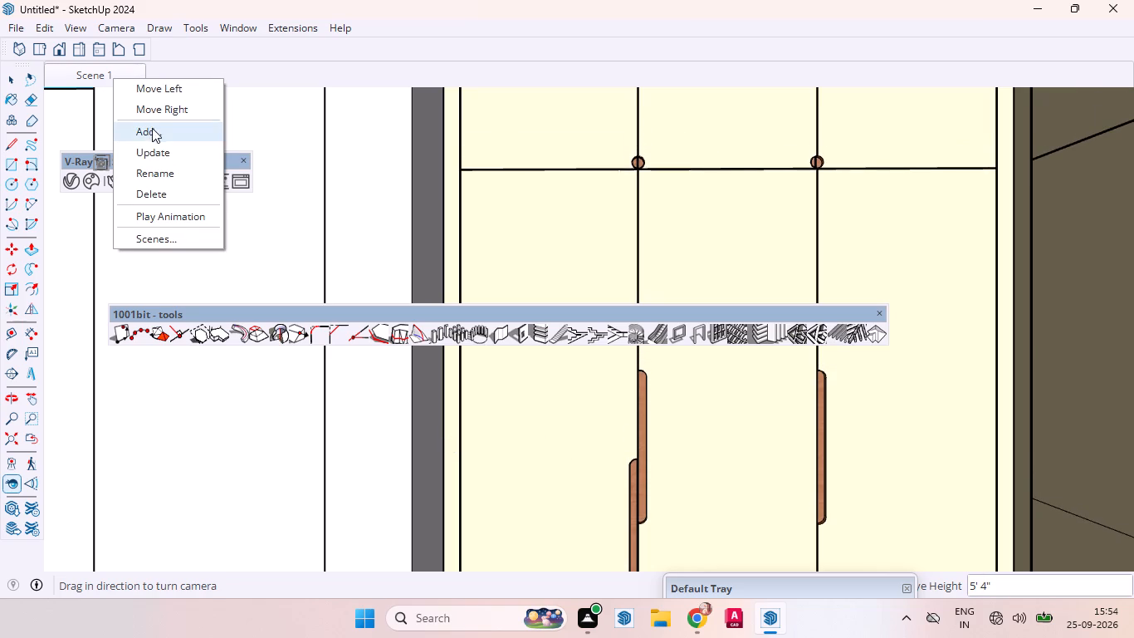
pyautogui.click(154, 135)
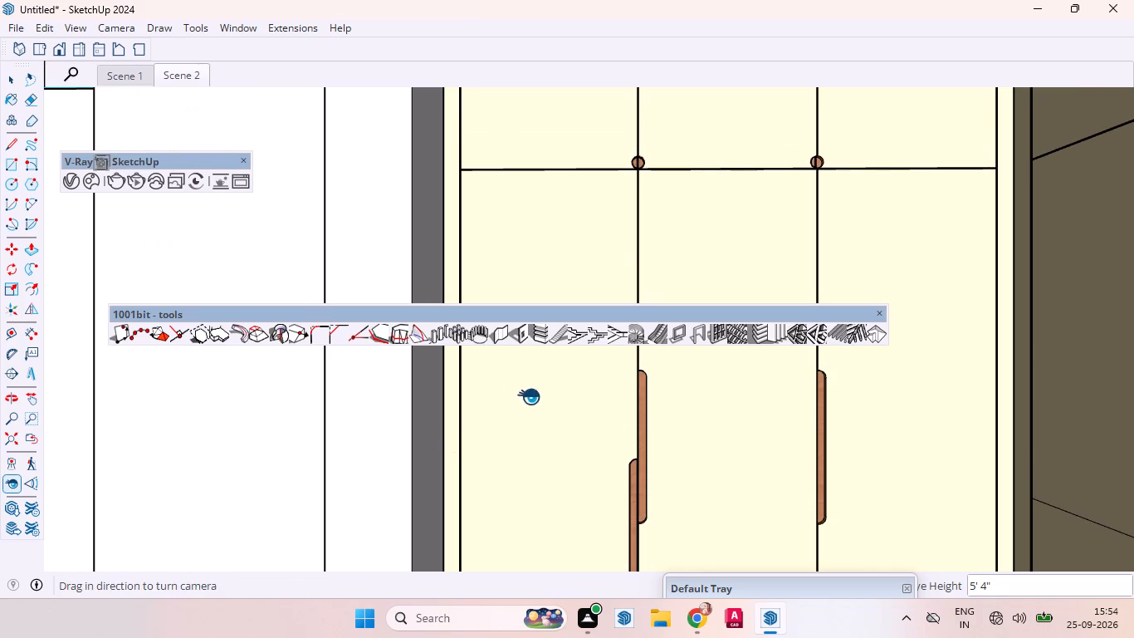
# Save an angled view of the dressing area's corner and adjoining cream wardrobe as a third scene.
pyautogui.moveTo(482, 391); pyautogui.dragTo(803, 503, button='middle')
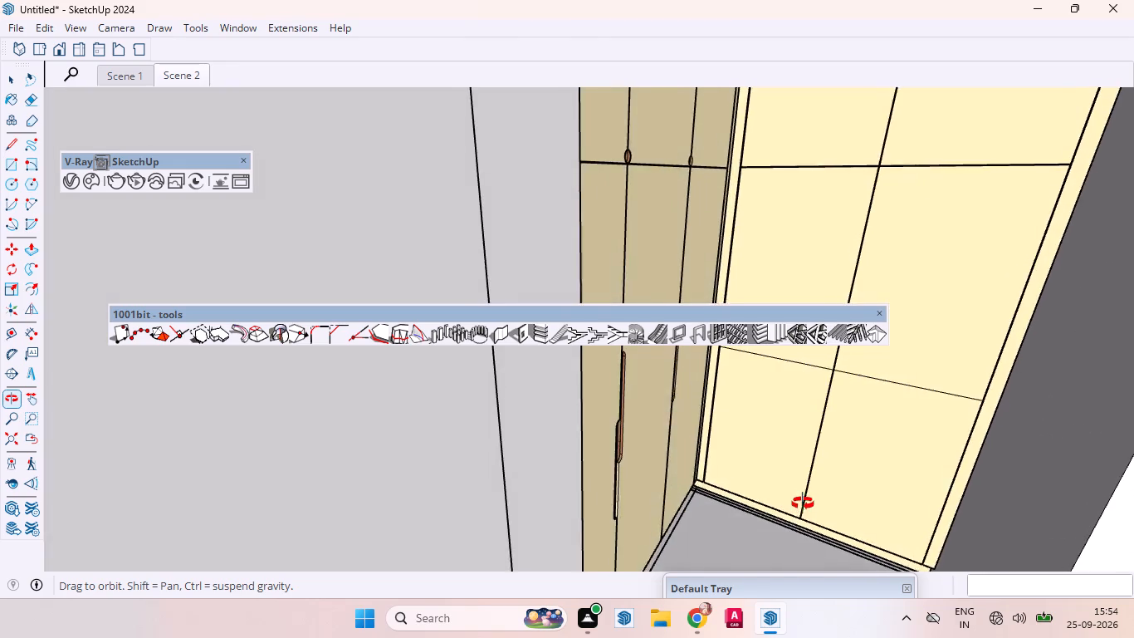
pyautogui.moveTo(803, 503); pyautogui.dragTo(824, 428, button='middle')
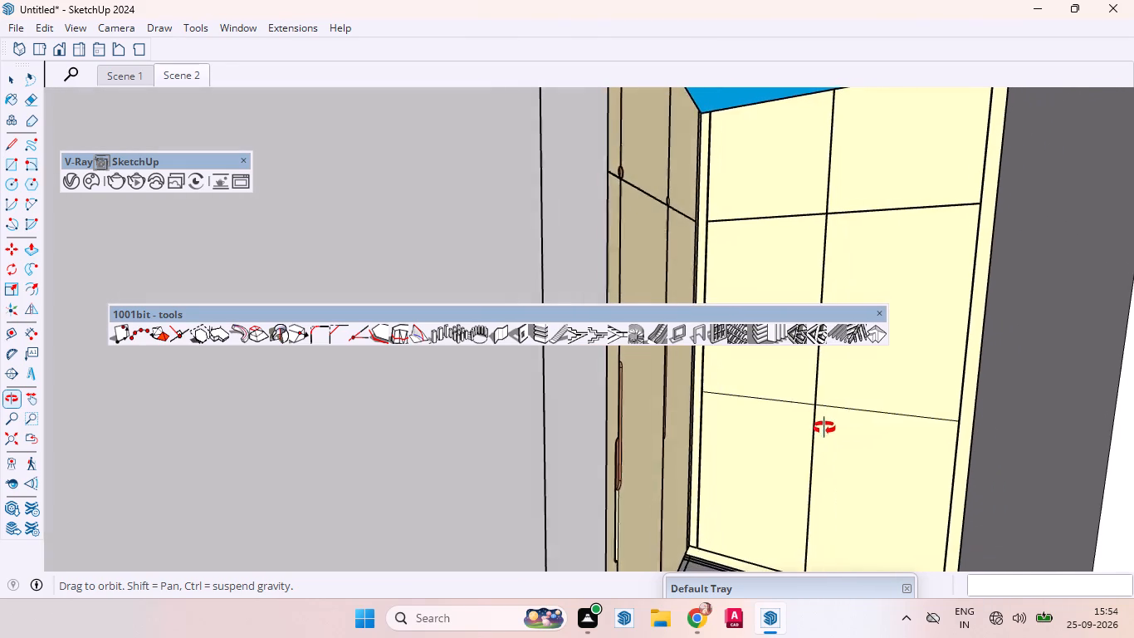
pyautogui.moveTo(824, 428); pyautogui.dragTo(838, 466, button='middle')
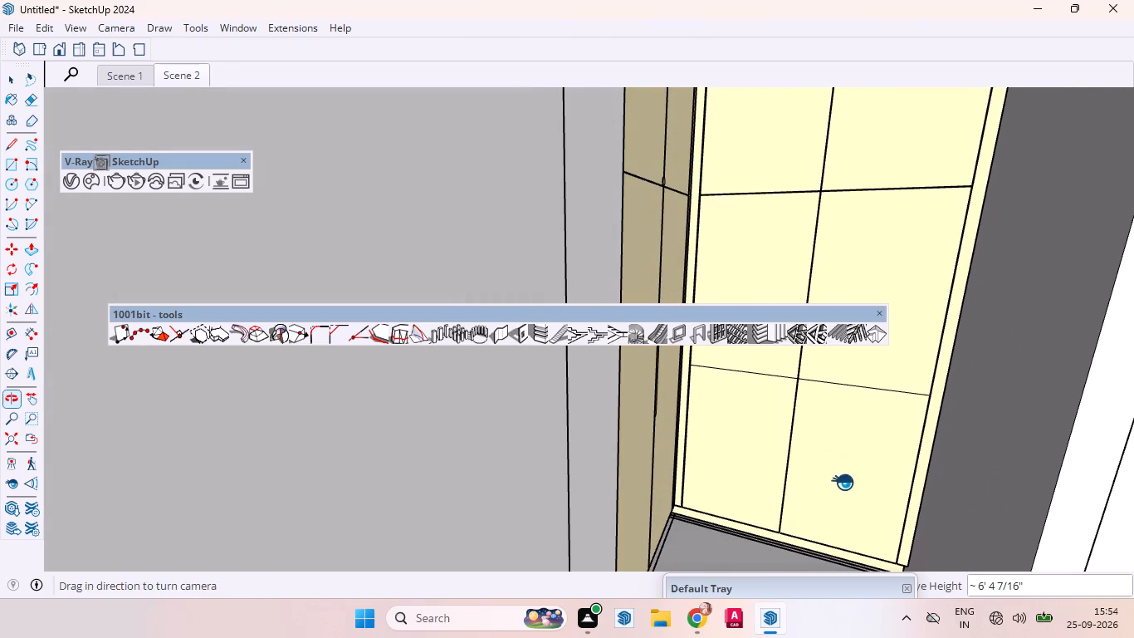
pyautogui.rightClick(178, 78)
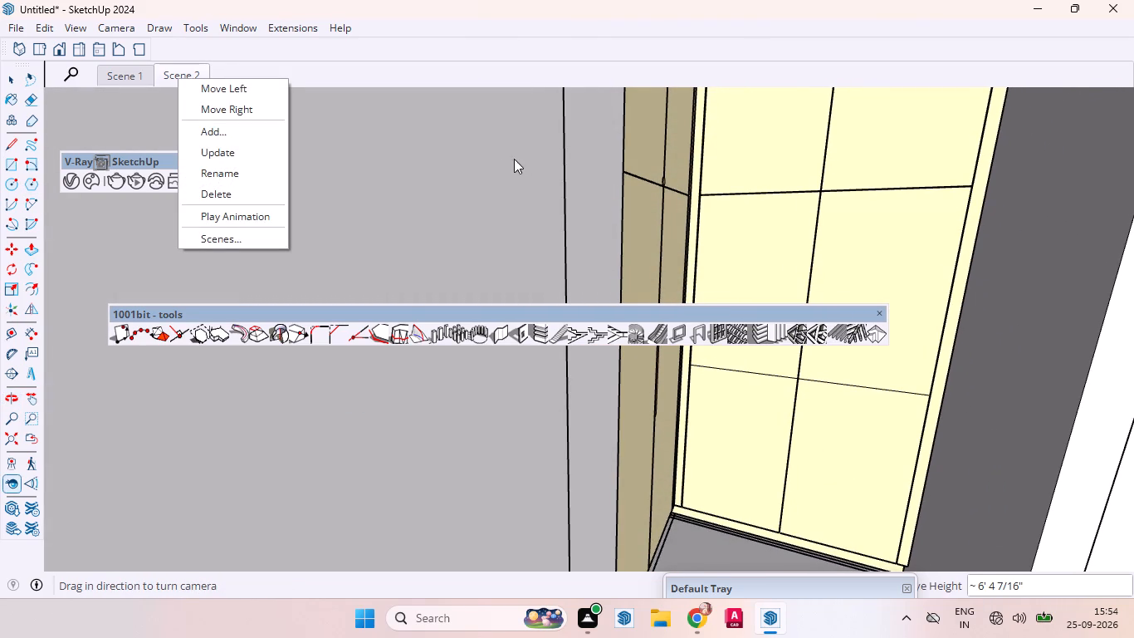
pyautogui.click(228, 134)
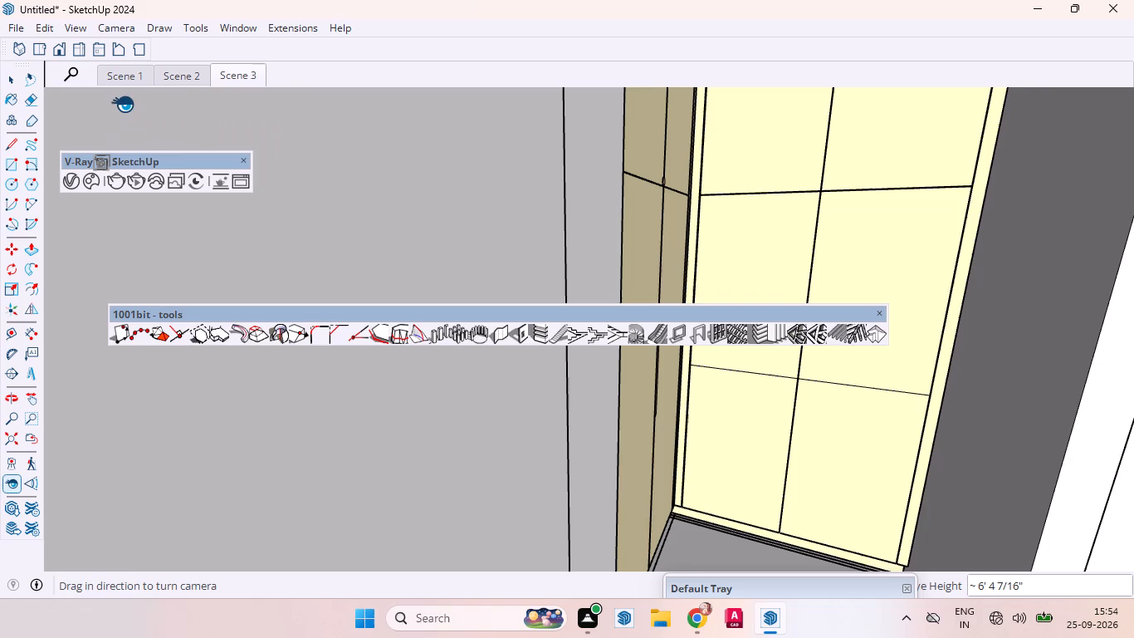
# Review Scene 1, Scene 2 and Scene 3 in turn to compare their wardrobe views.
pyautogui.click(116, 81)
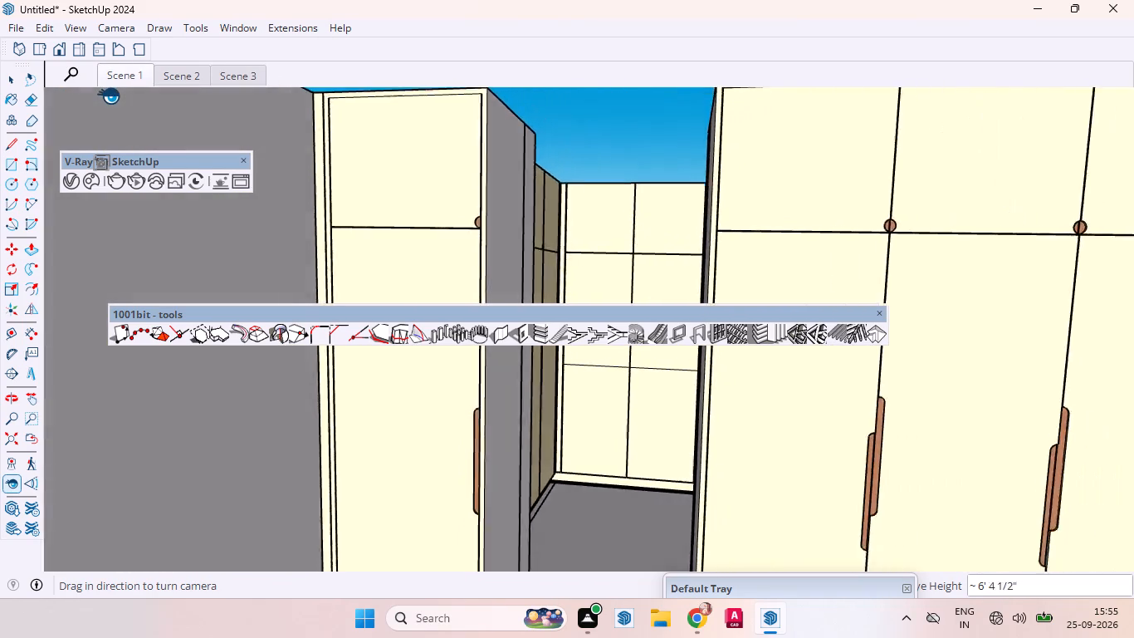
pyautogui.click(159, 76)
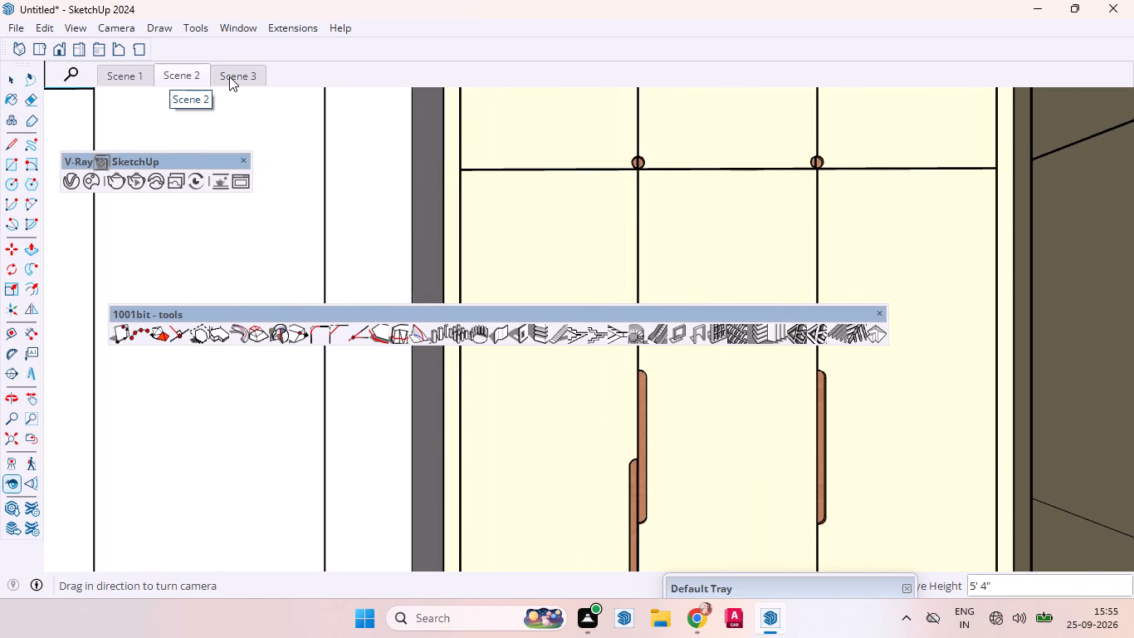
pyautogui.click(232, 76)
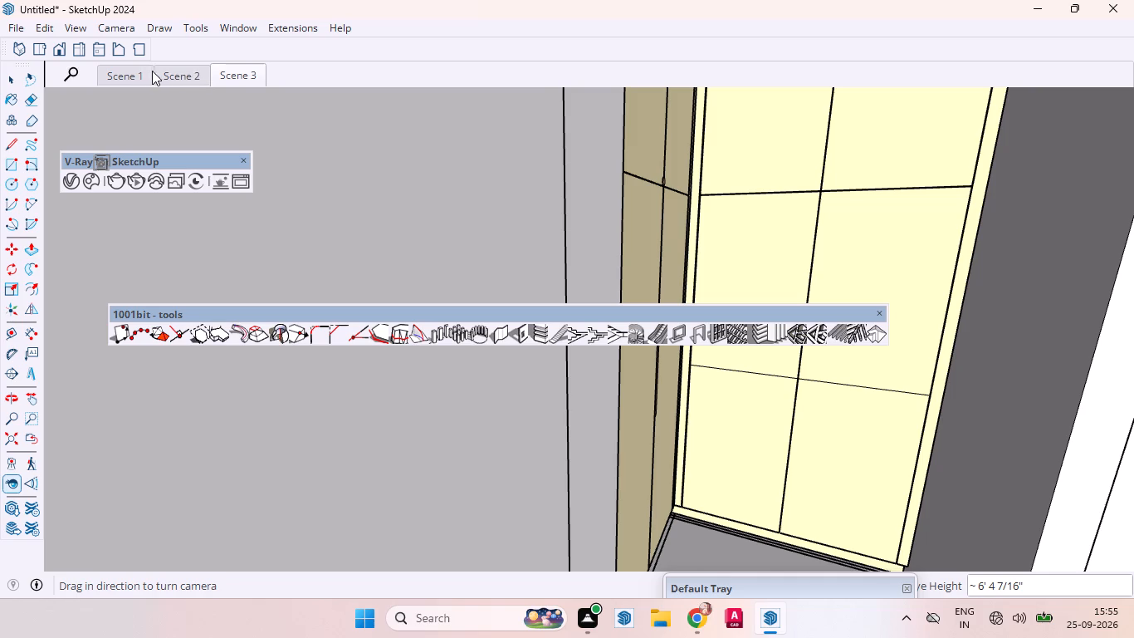
pyautogui.click(140, 71)
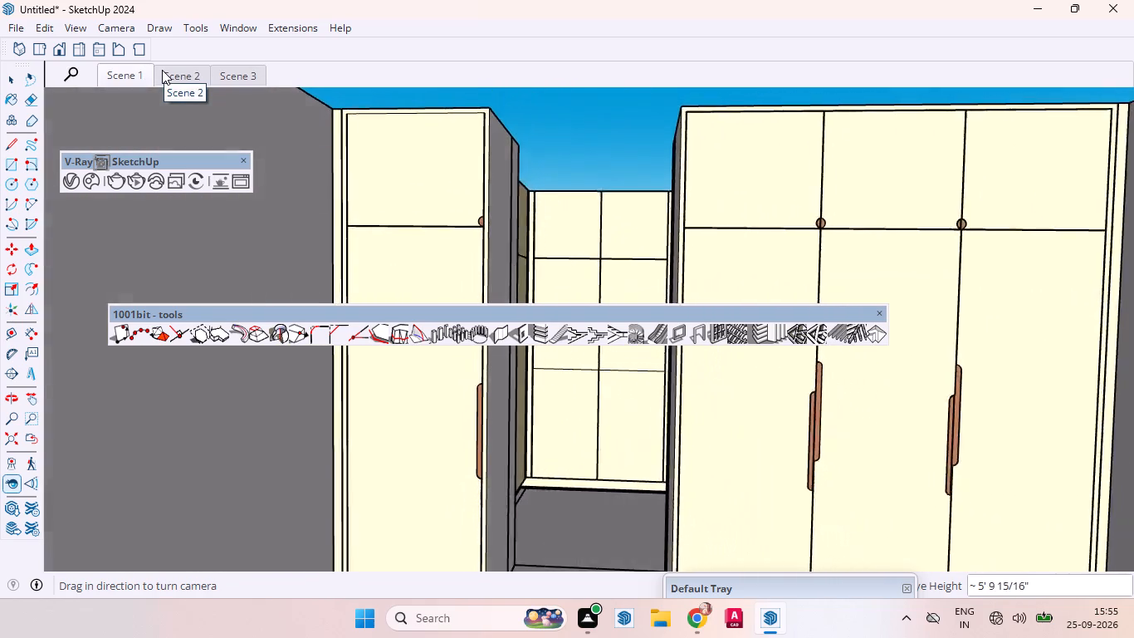
pyautogui.click(195, 70)
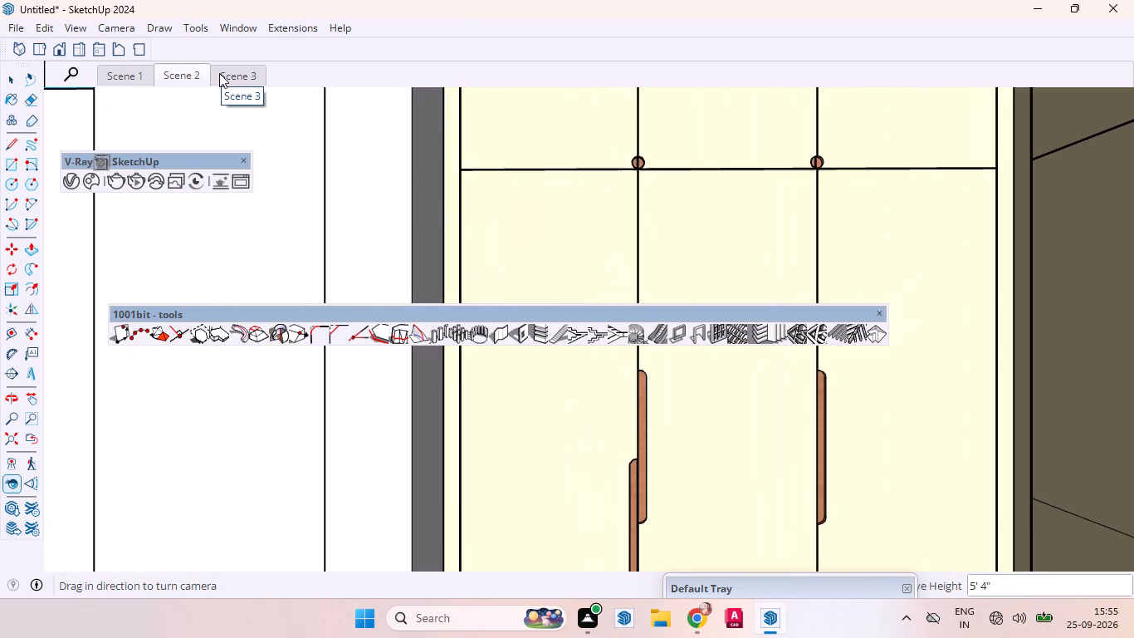
pyautogui.click(232, 73)
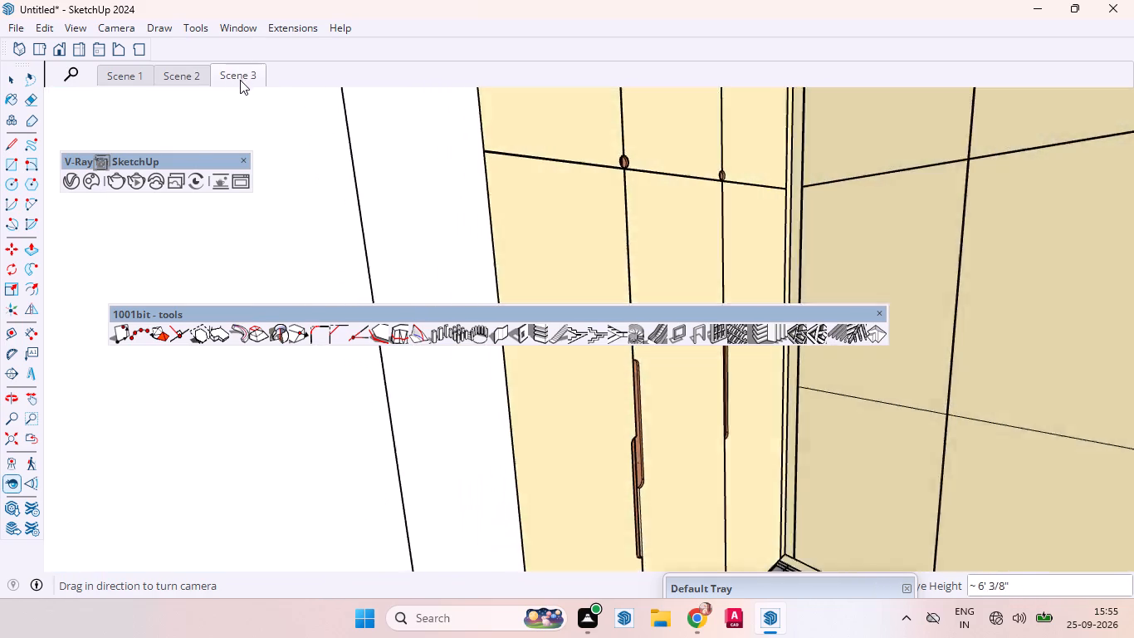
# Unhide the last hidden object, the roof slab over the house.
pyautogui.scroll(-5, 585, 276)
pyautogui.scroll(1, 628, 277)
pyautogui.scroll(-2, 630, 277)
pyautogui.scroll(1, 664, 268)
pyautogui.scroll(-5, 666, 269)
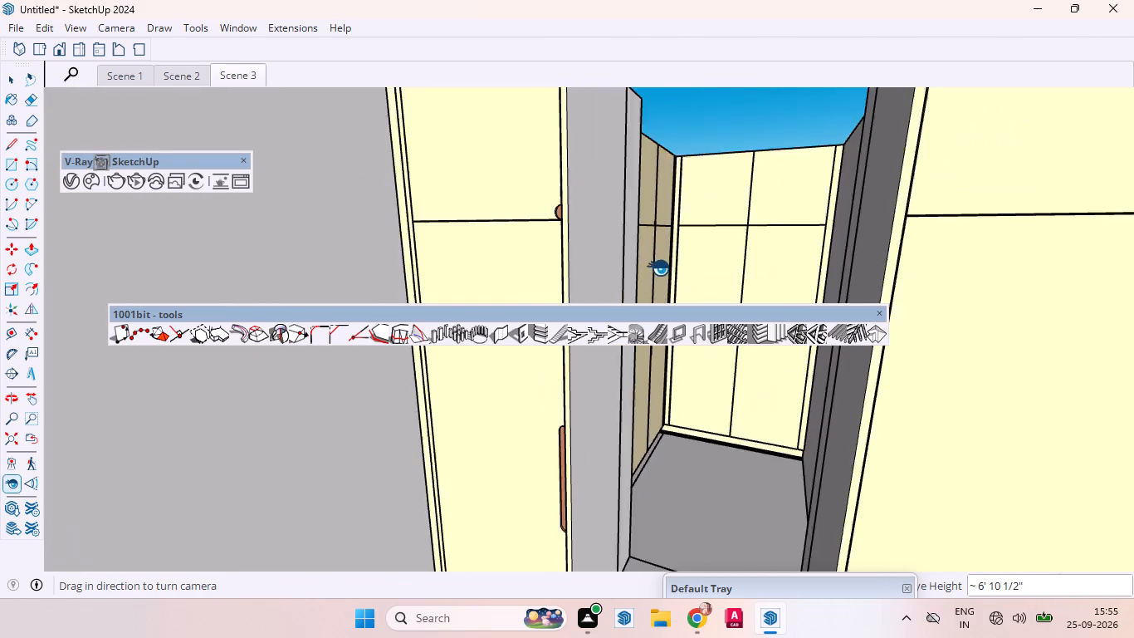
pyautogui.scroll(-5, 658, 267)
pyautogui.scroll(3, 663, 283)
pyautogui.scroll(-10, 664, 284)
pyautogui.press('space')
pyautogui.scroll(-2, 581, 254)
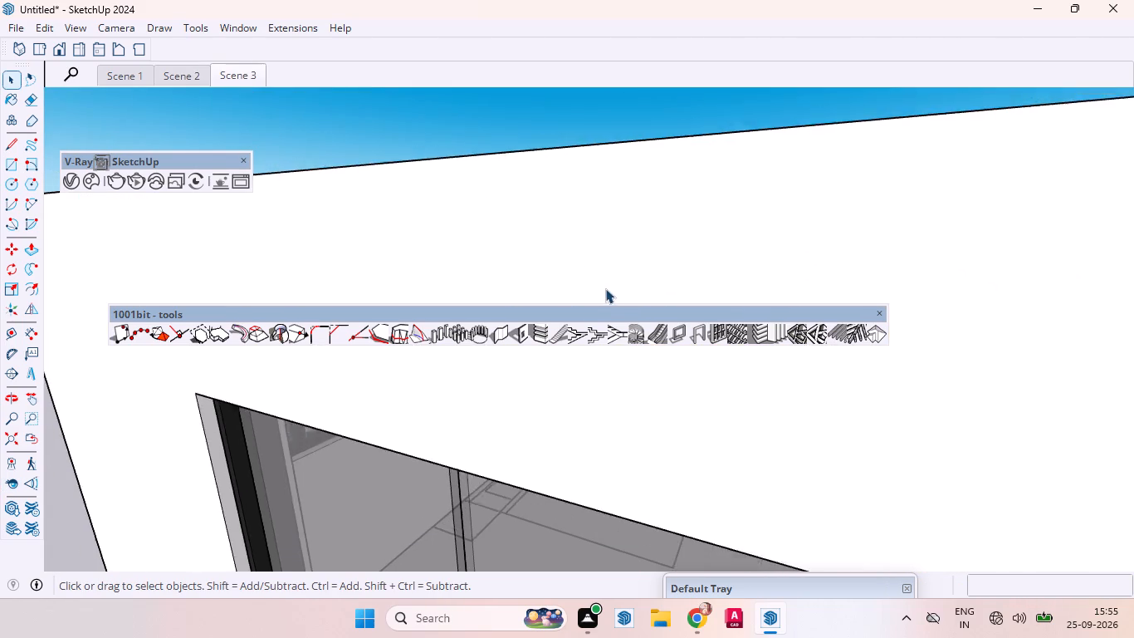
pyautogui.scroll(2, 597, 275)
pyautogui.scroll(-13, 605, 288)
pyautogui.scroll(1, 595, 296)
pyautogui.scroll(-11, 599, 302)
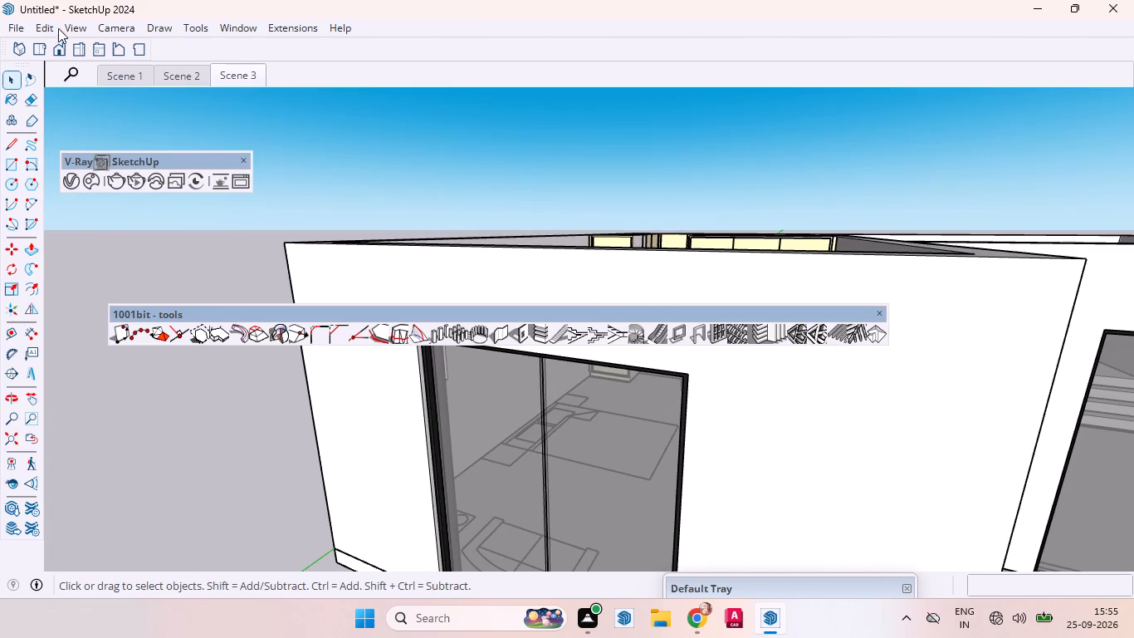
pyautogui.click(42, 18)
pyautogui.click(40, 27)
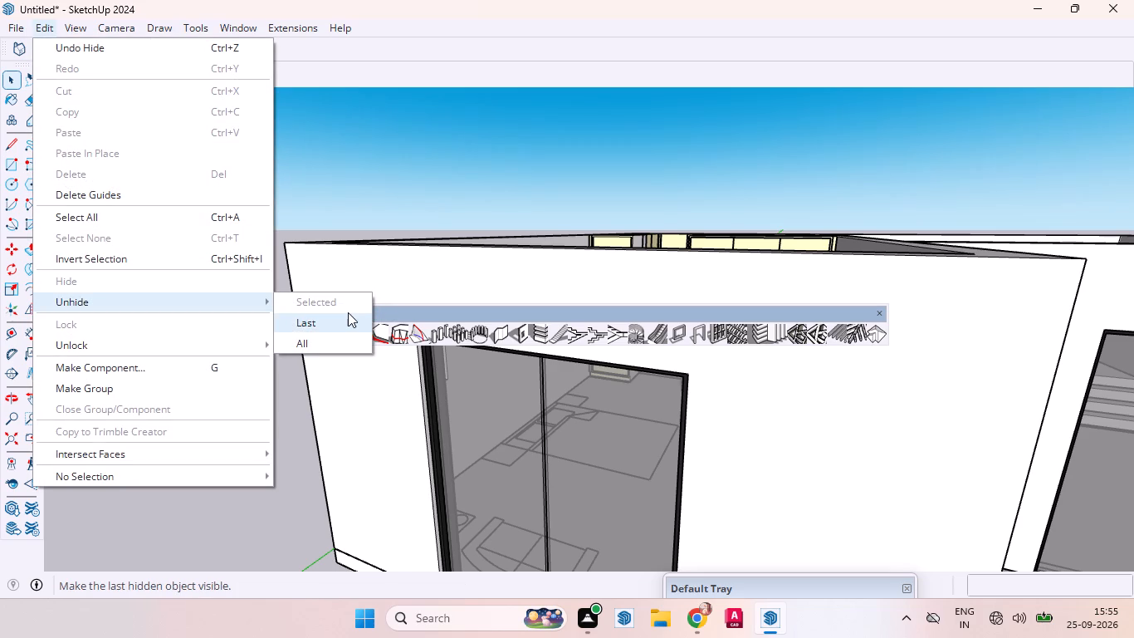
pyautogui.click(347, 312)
# In Scene 1, unhide all hidden objects and update the scene to include the roof slab.
pyautogui.click(133, 74)
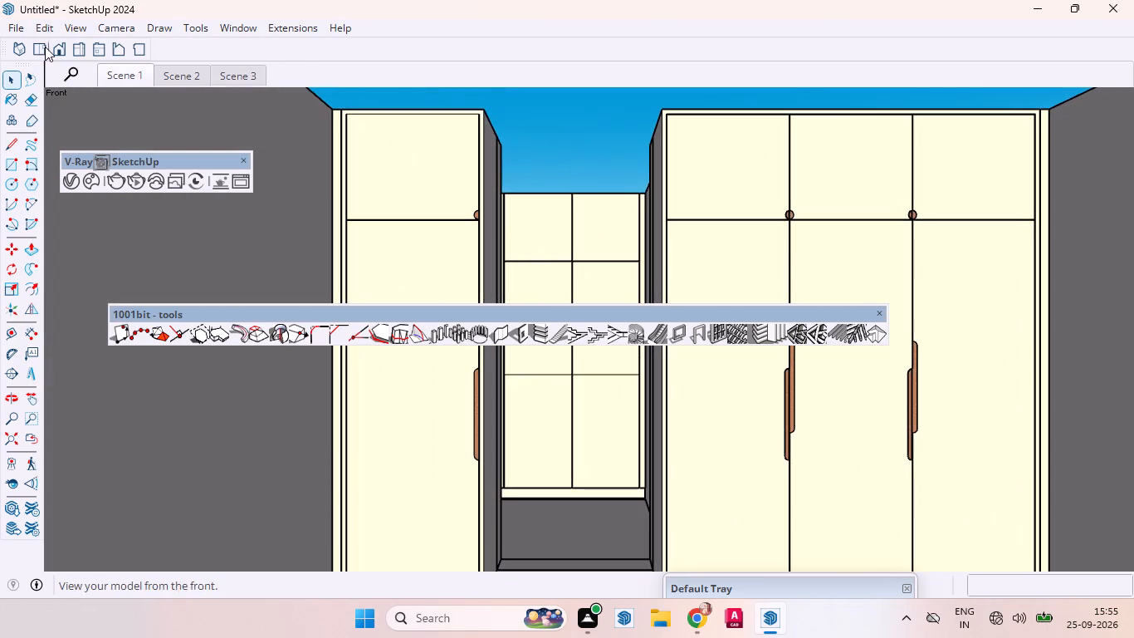
pyautogui.click(40, 25)
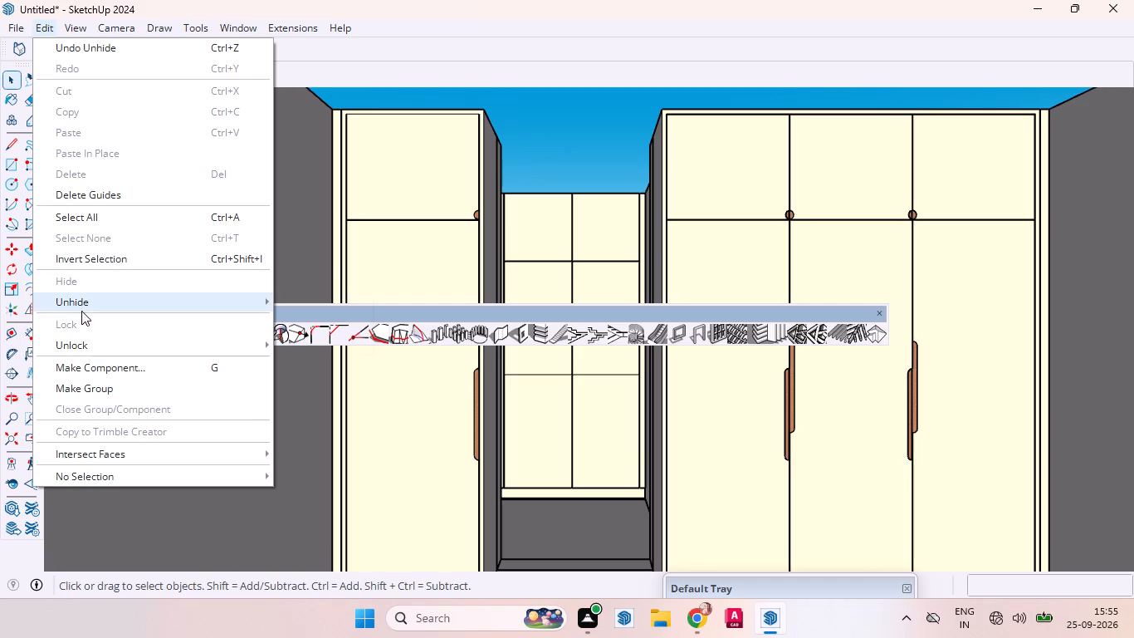
pyautogui.click(347, 339)
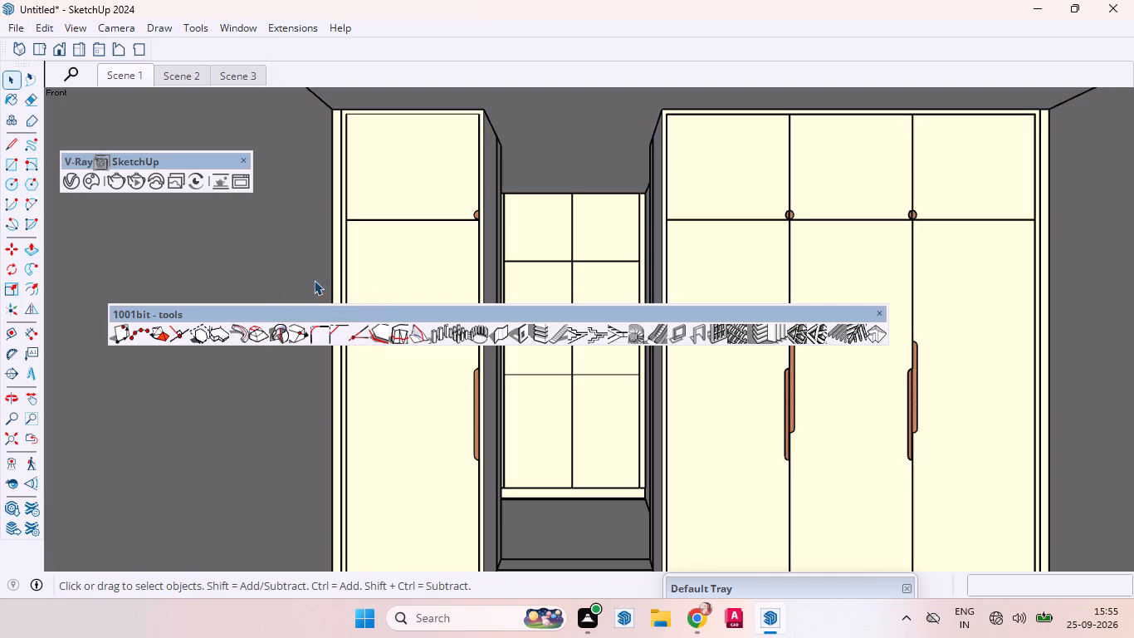
pyautogui.rightClick(120, 81)
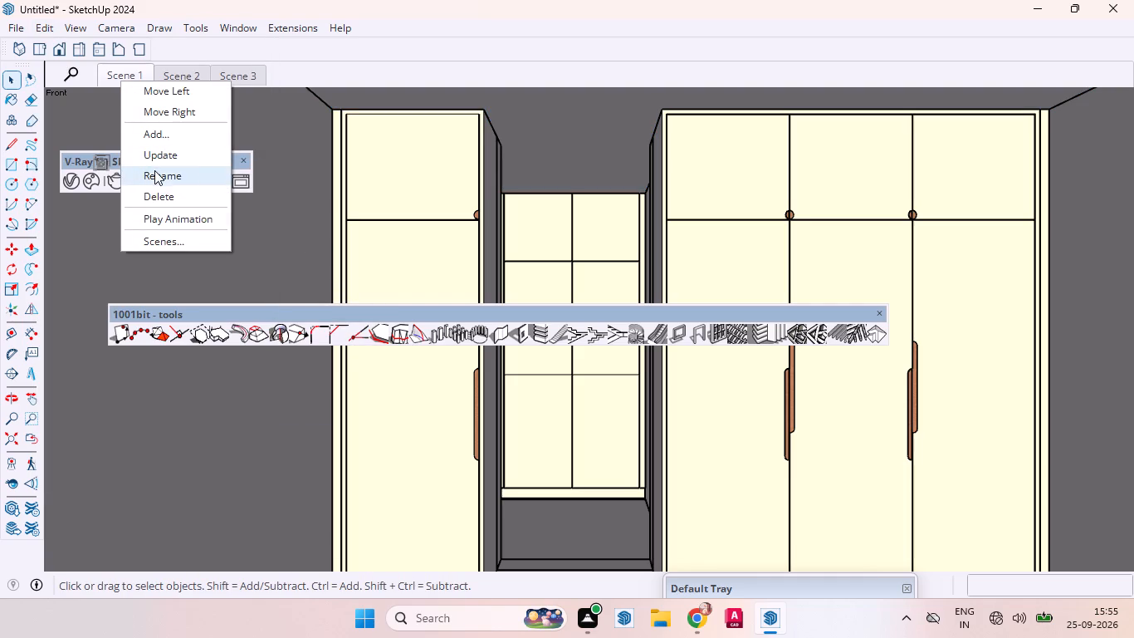
pyautogui.click(156, 163)
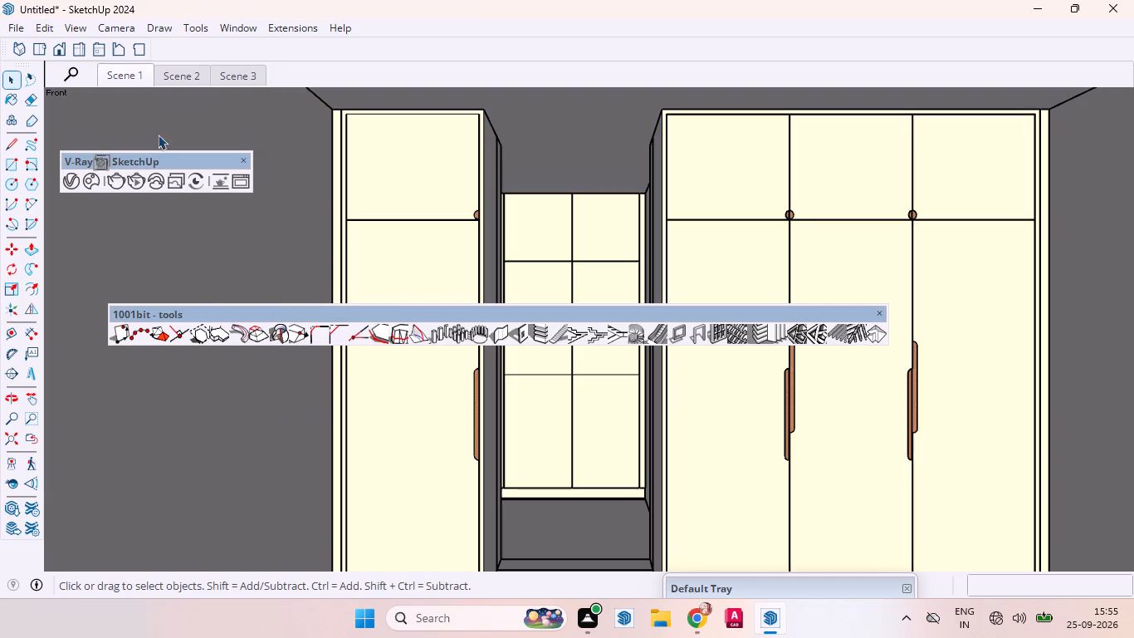
# In Scene 2, unhide all hidden objects and update the scene.
pyautogui.click(159, 76)
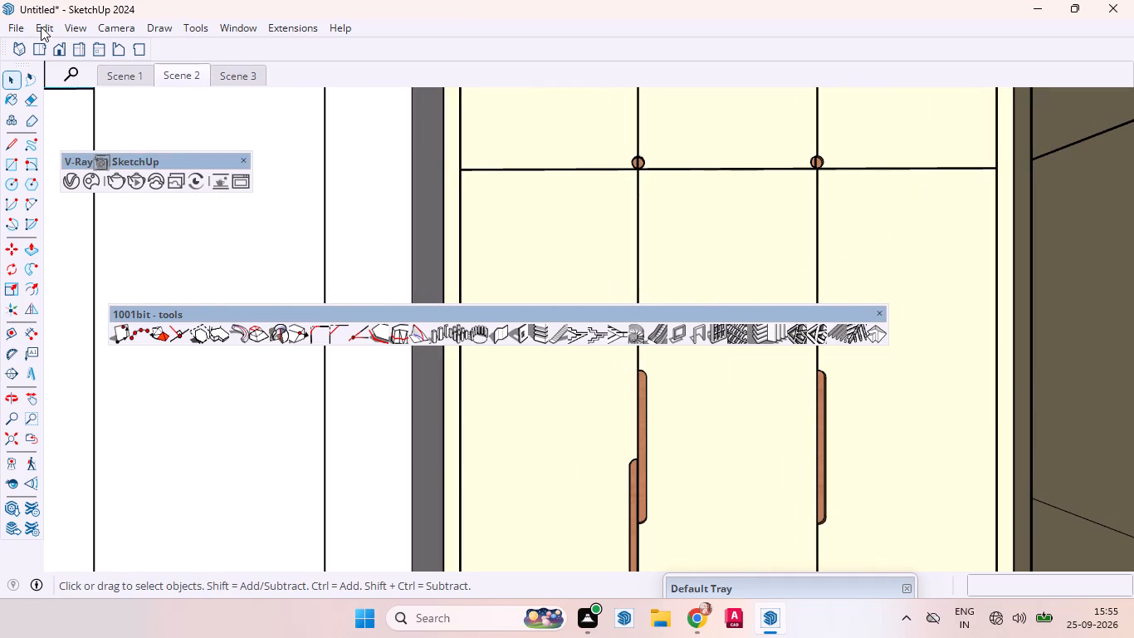
pyautogui.click(41, 27)
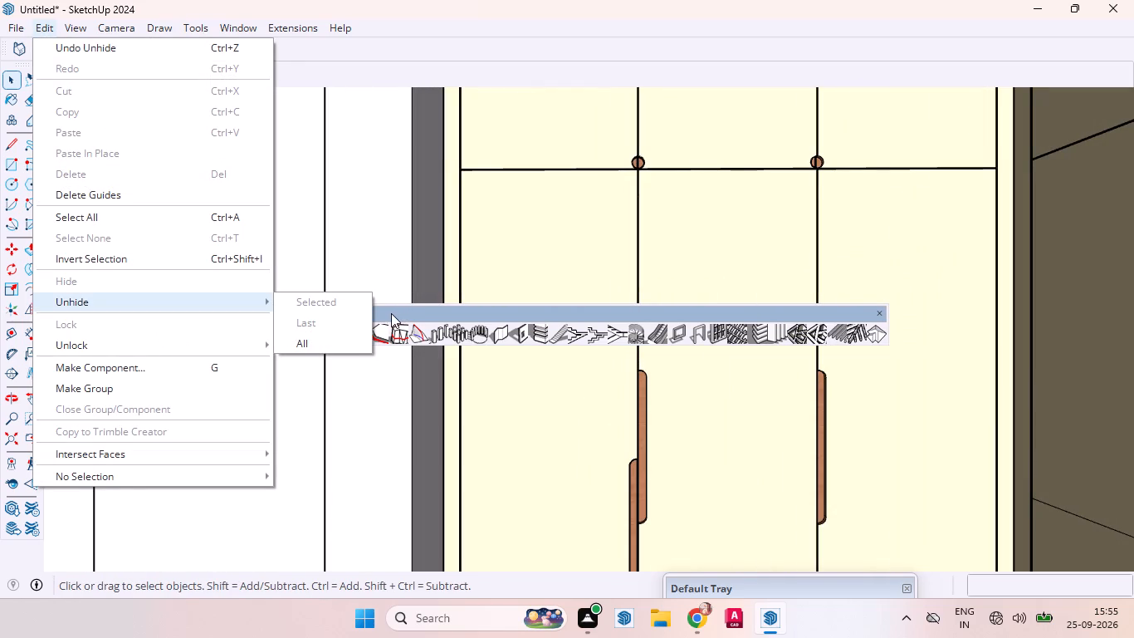
pyautogui.click(338, 334)
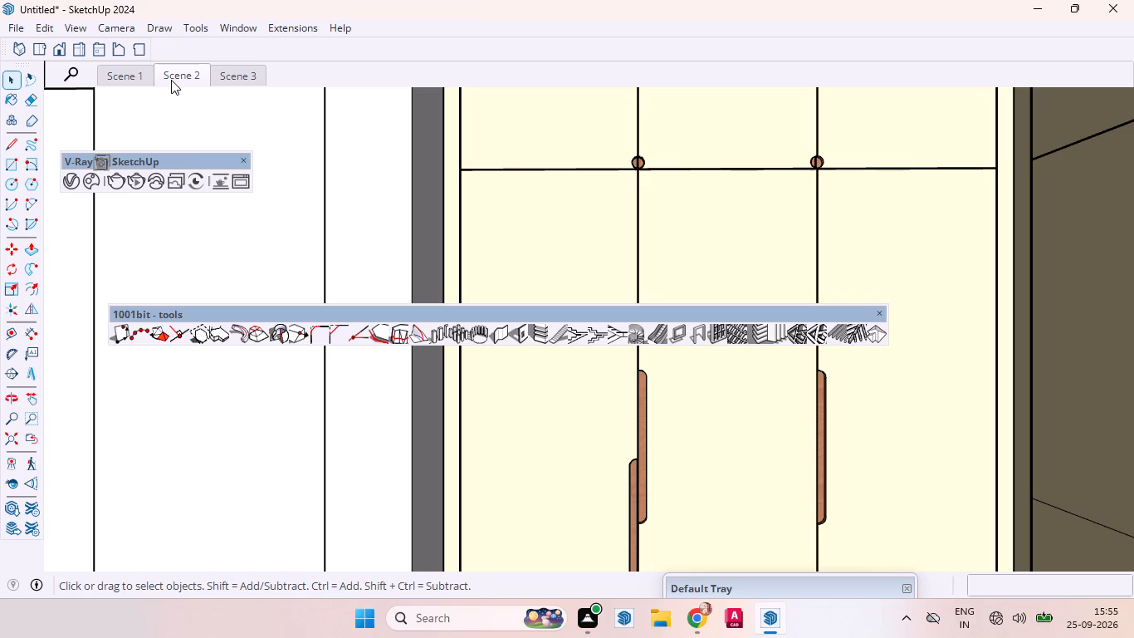
pyautogui.rightClick(179, 79)
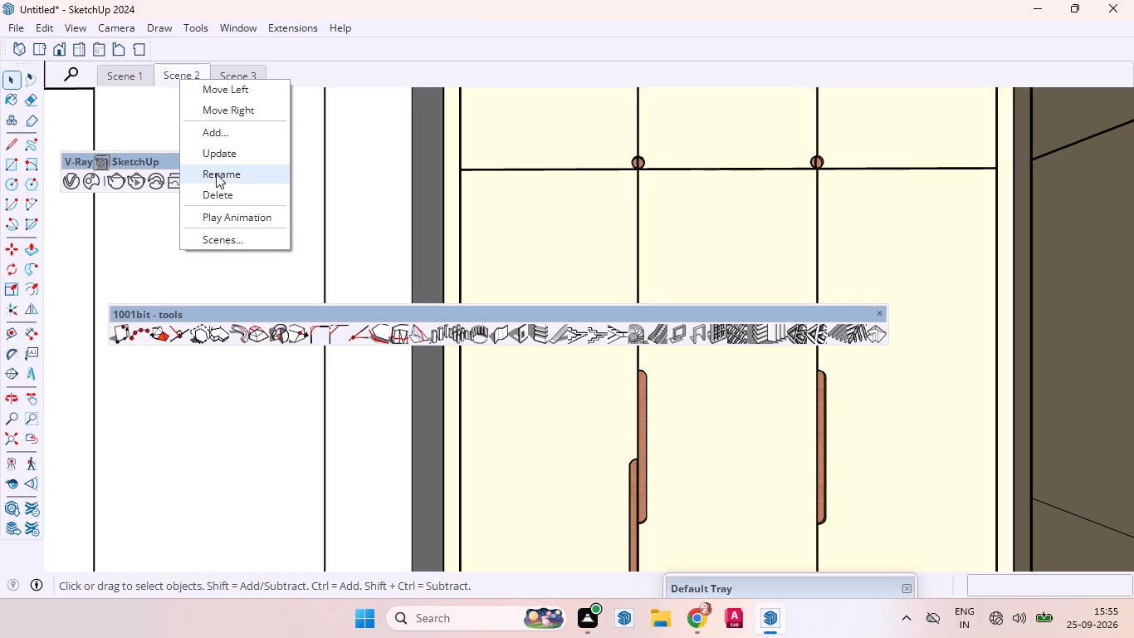
pyautogui.click(215, 160)
# In Scene 3, unhide all hidden objects and update the scene.
pyautogui.click(230, 79)
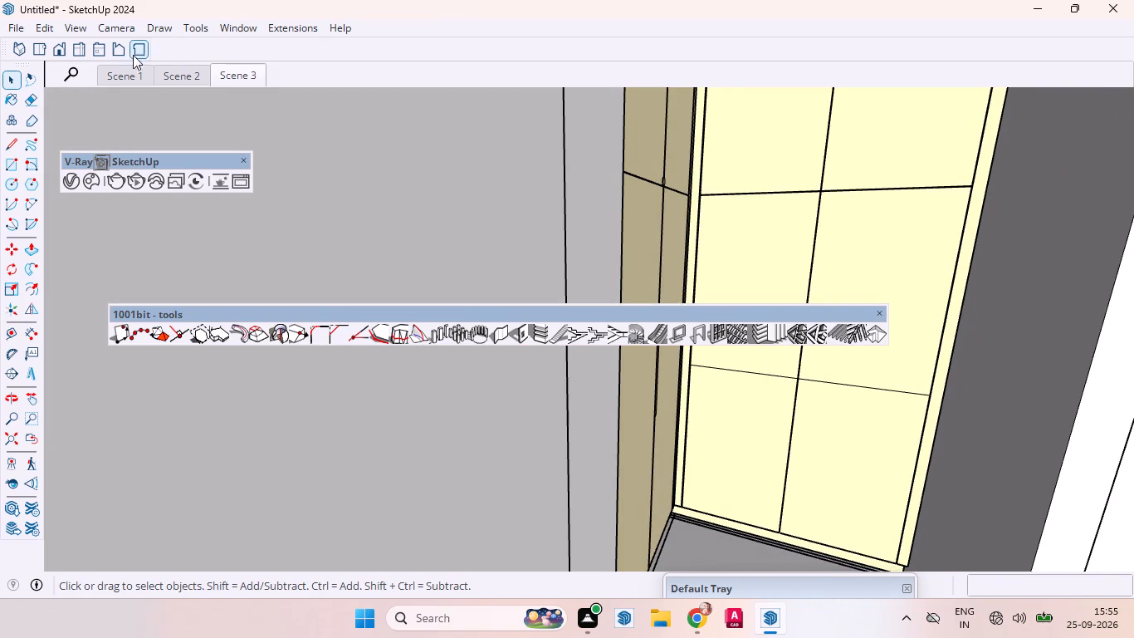
pyautogui.click(44, 28)
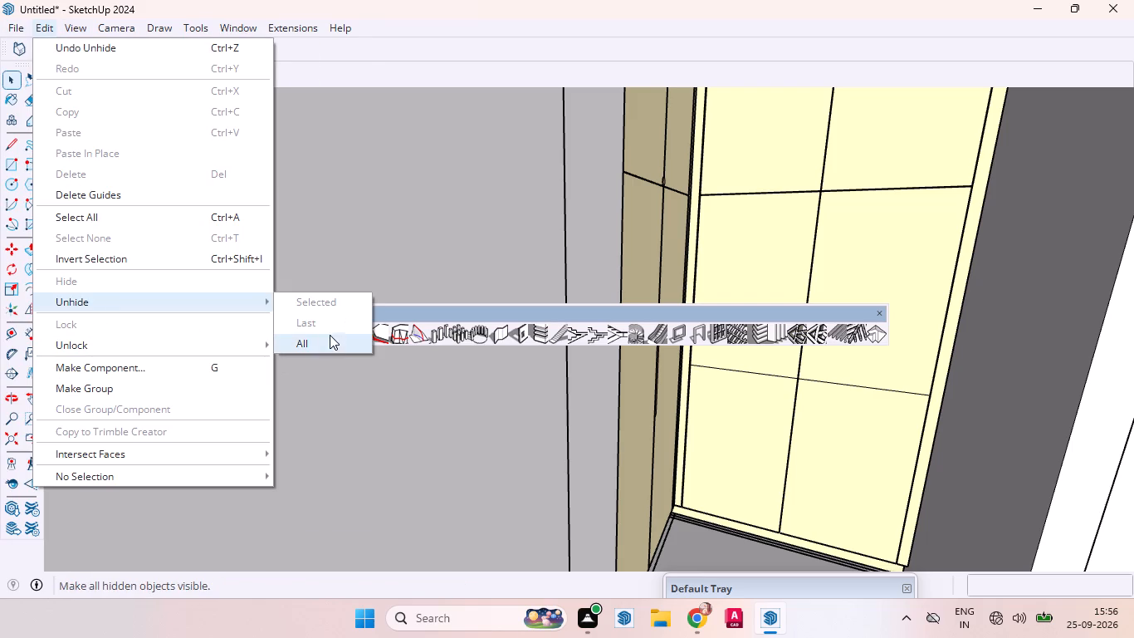
pyautogui.click(329, 338)
pyautogui.rightClick(252, 70)
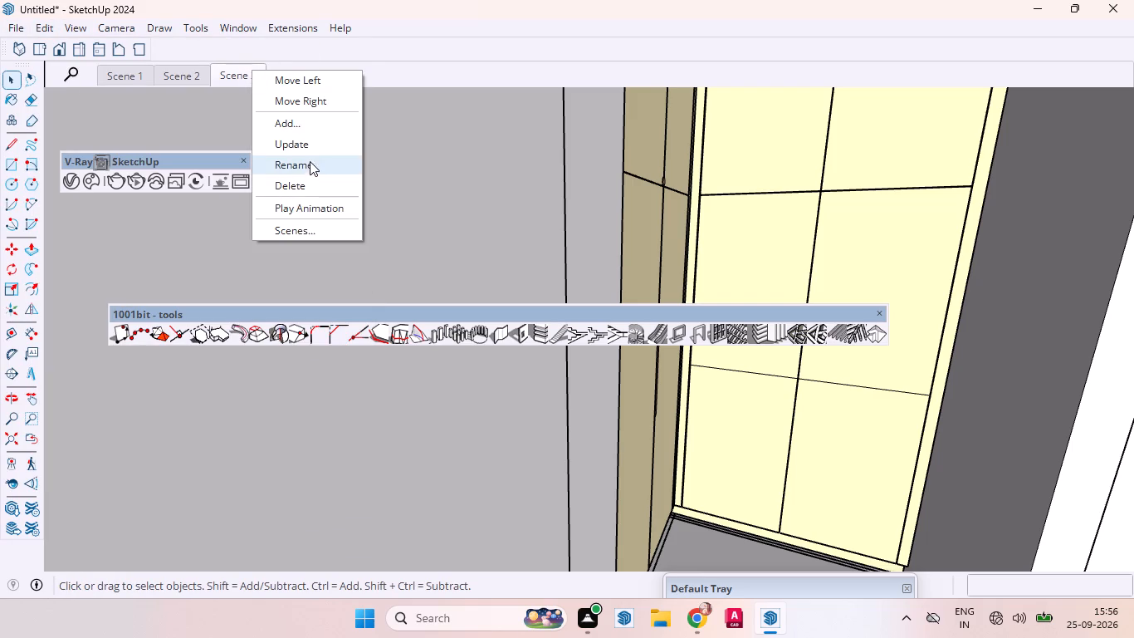
pyautogui.click(297, 149)
# Check the updated views by switching through Scene 3, Scene 1 and Scene 2.
pyautogui.click(243, 73)
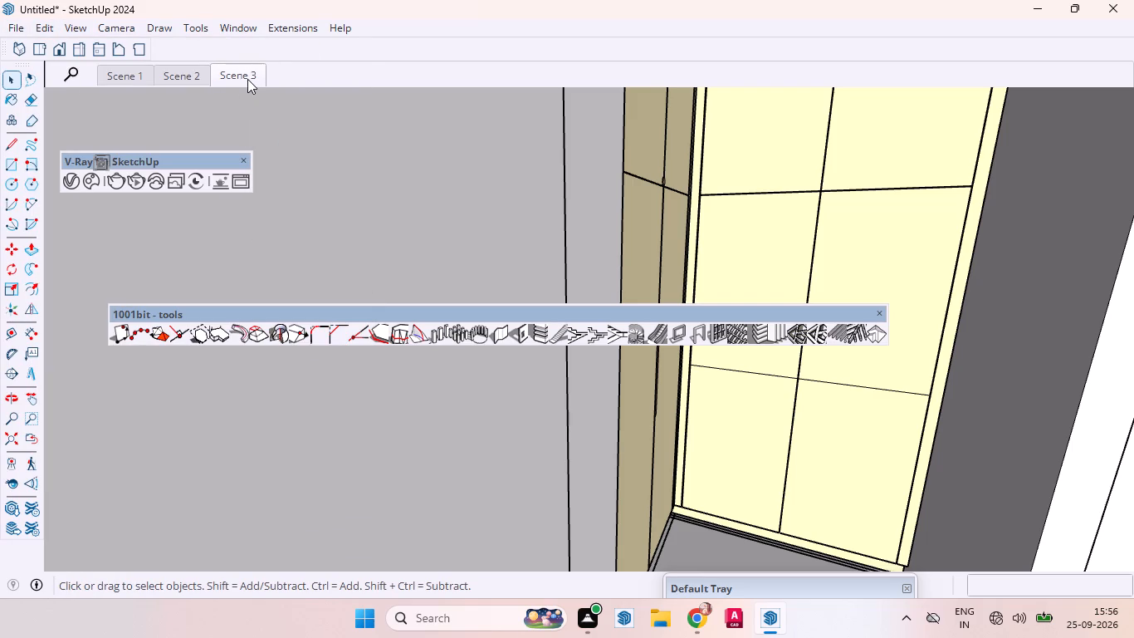
pyautogui.click(134, 78)
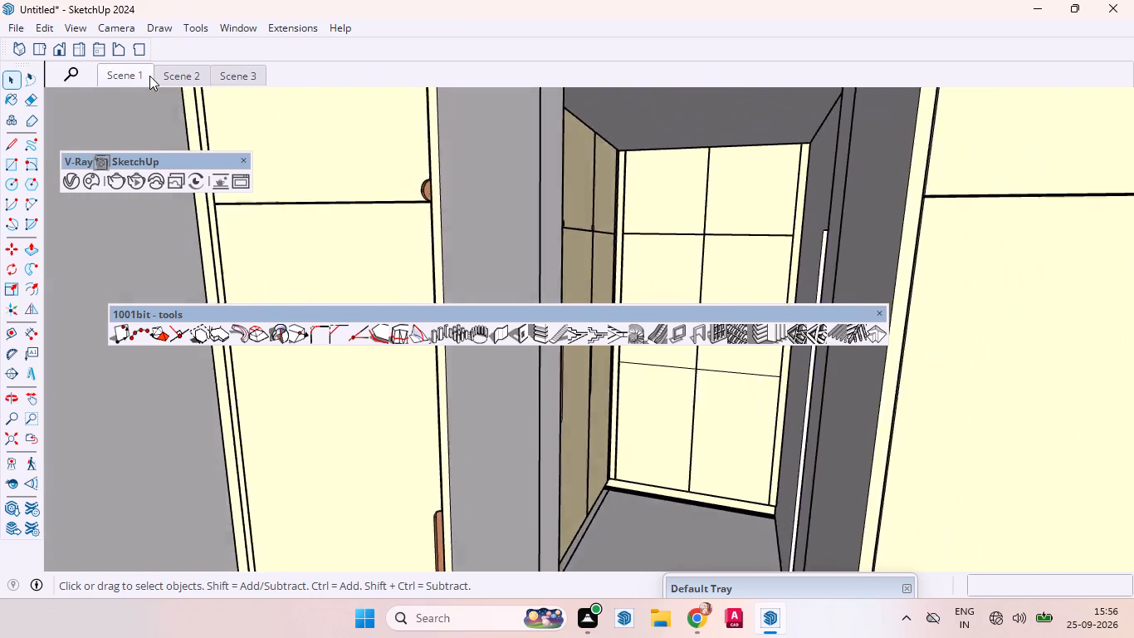
pyautogui.click(173, 78)
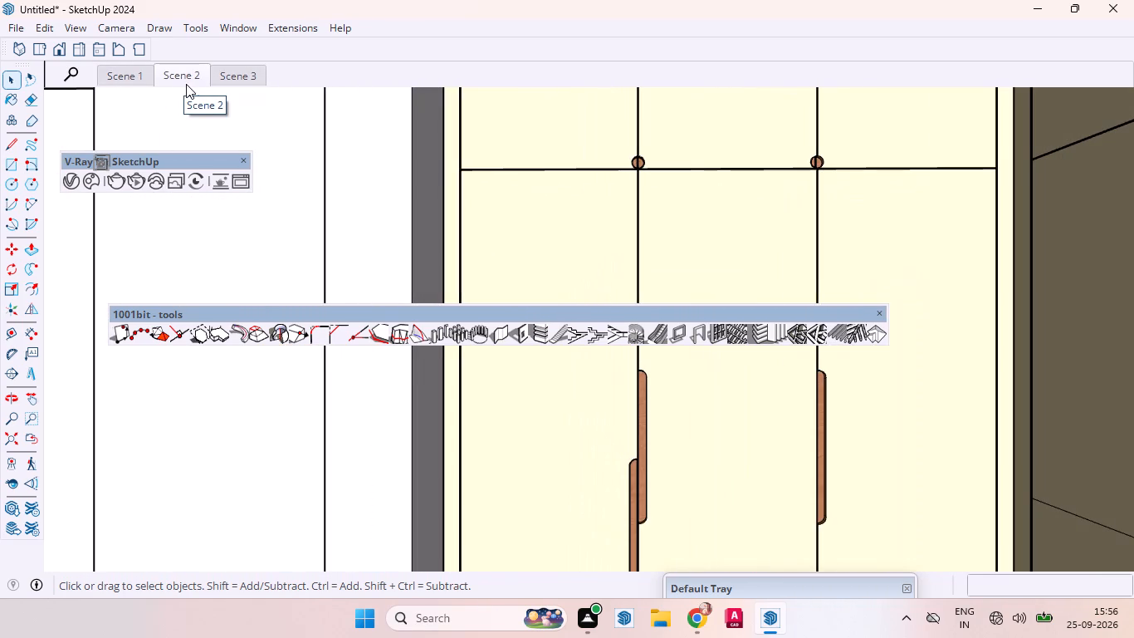
# Examine the saved Scene 3 and Scene 1 views, checking how the wardrobes are framed in Scene 1.
pyautogui.click(222, 77)
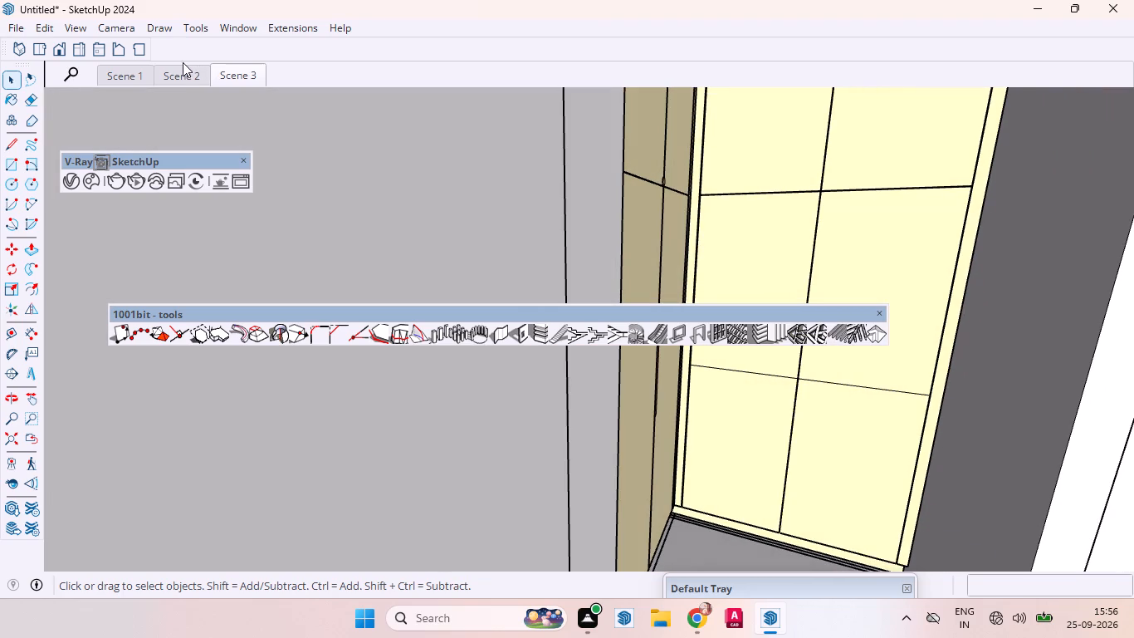
pyautogui.click(133, 73)
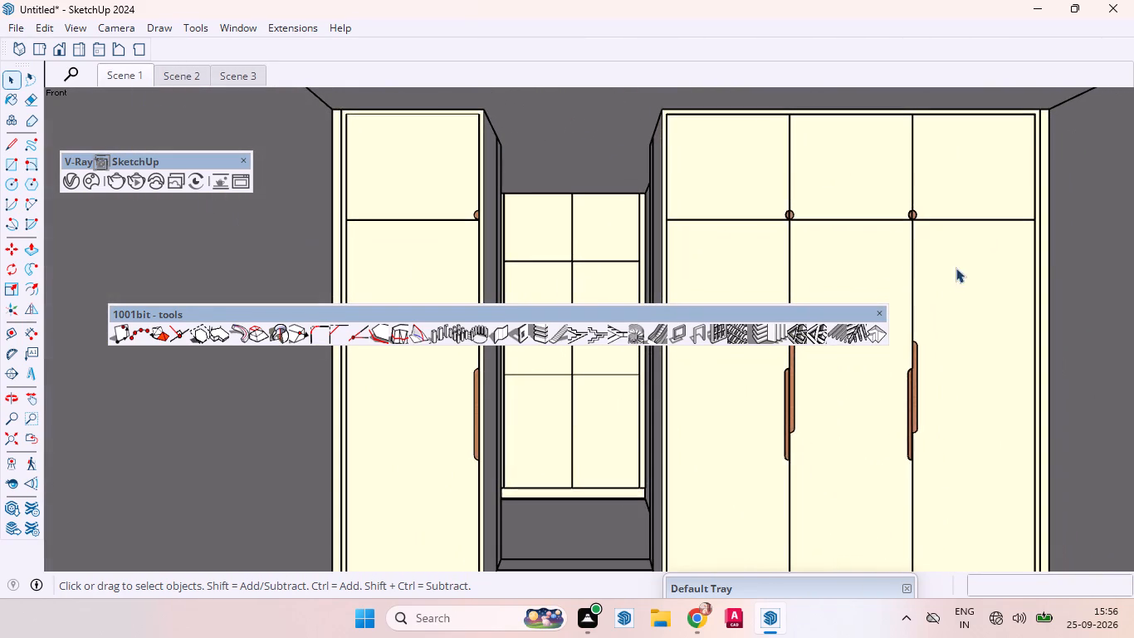
pyautogui.moveTo(595, 253); pyautogui.dragTo(595, 277, button='middle')
pyautogui.scroll(1, 594, 272)
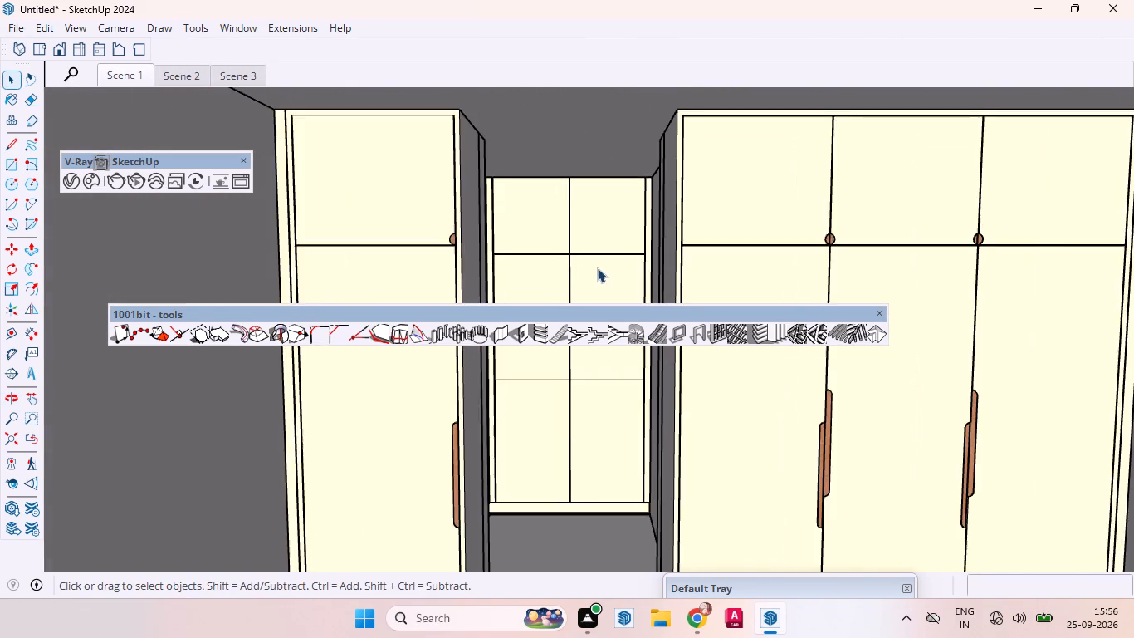
pyautogui.scroll(-6, 598, 267)
pyautogui.scroll(9, 598, 263)
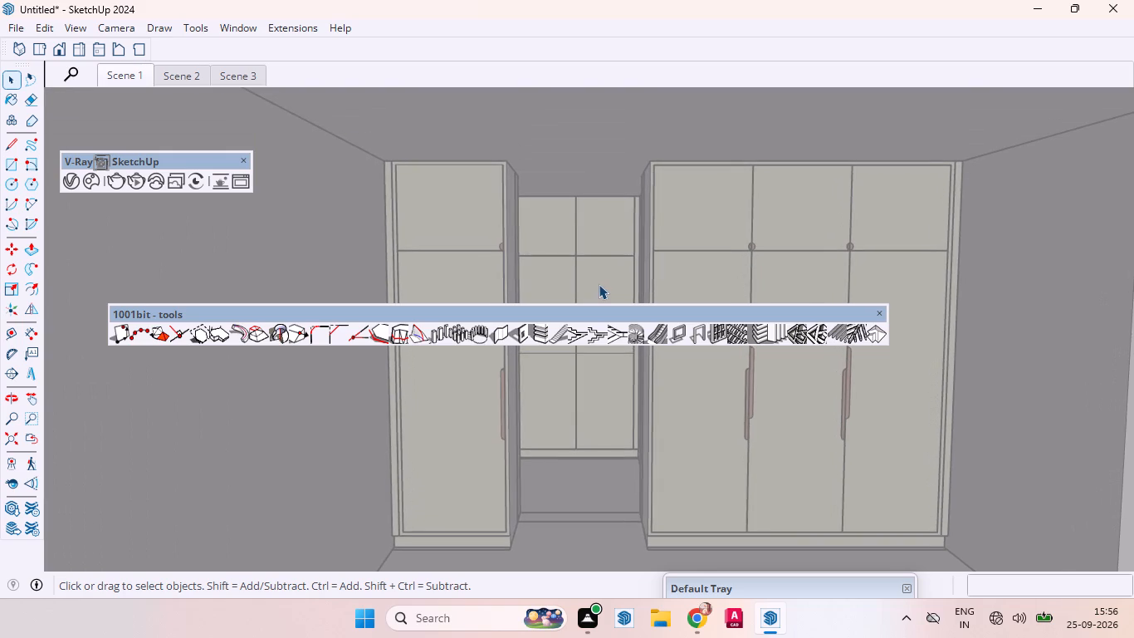
pyautogui.scroll(7, 599, 284)
pyautogui.scroll(-2, 599, 284)
pyautogui.scroll(6, 599, 284)
pyautogui.scroll(-1, 602, 287)
pyautogui.scroll(4, 602, 287)
pyautogui.scroll(-6, 601, 284)
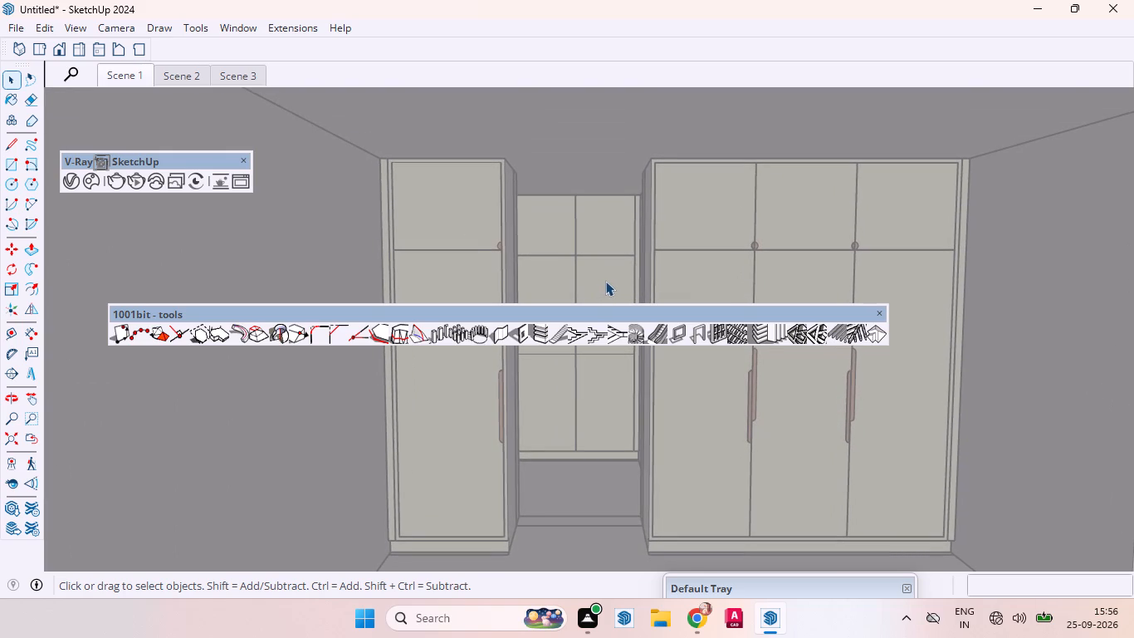
pyautogui.press('space')
pyautogui.scroll(6, 537, 260)
pyautogui.scroll(-3, 587, 260)
pyautogui.scroll(13, 587, 260)
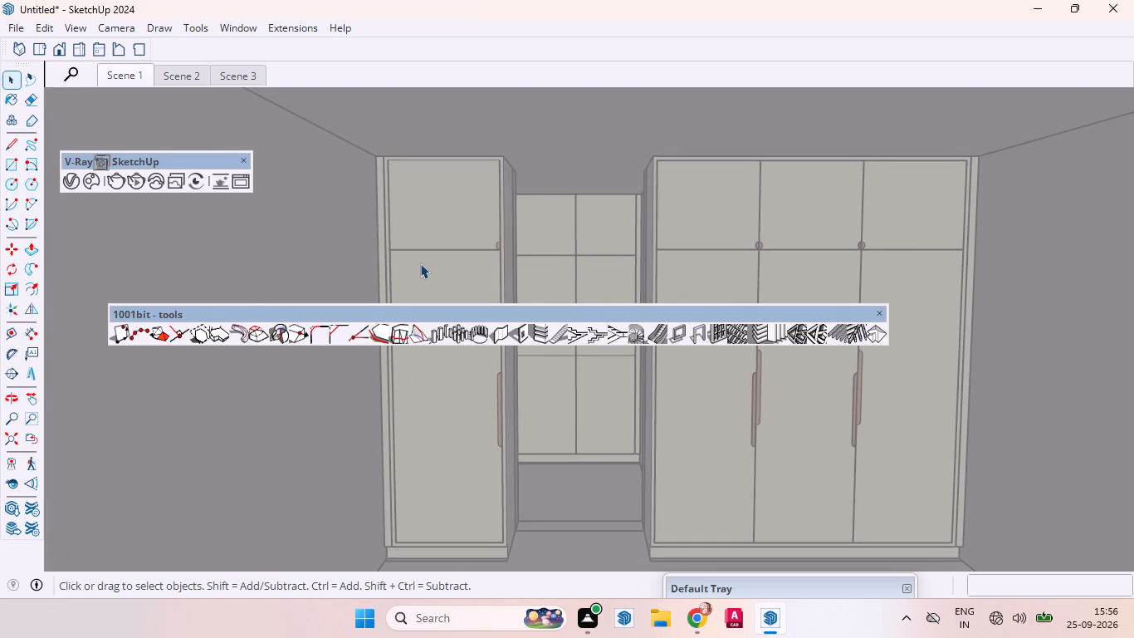
pyautogui.scroll(-5, 423, 263)
# Undo the last unhide to hide the roof slab again in Scene 1.
pyautogui.hotkey('ctrl', 'z')
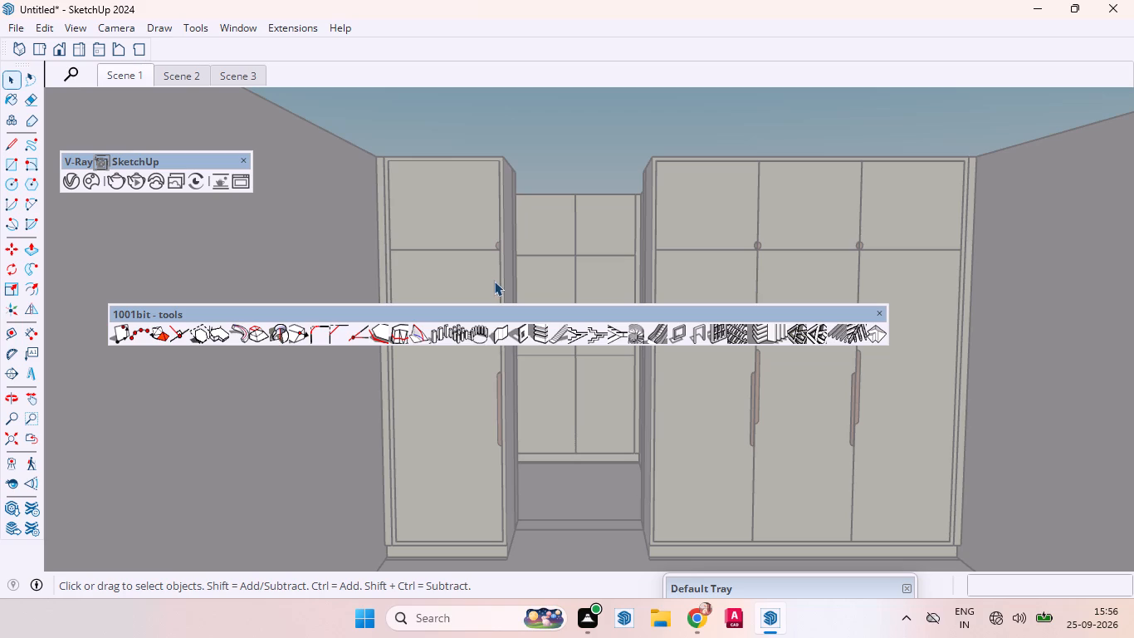
pyautogui.scroll(-3, 484, 263)
pyautogui.scroll(1, 498, 263)
pyautogui.scroll(-10, 499, 263)
pyautogui.scroll(1, 501, 270)
pyautogui.scroll(-2, 501, 271)
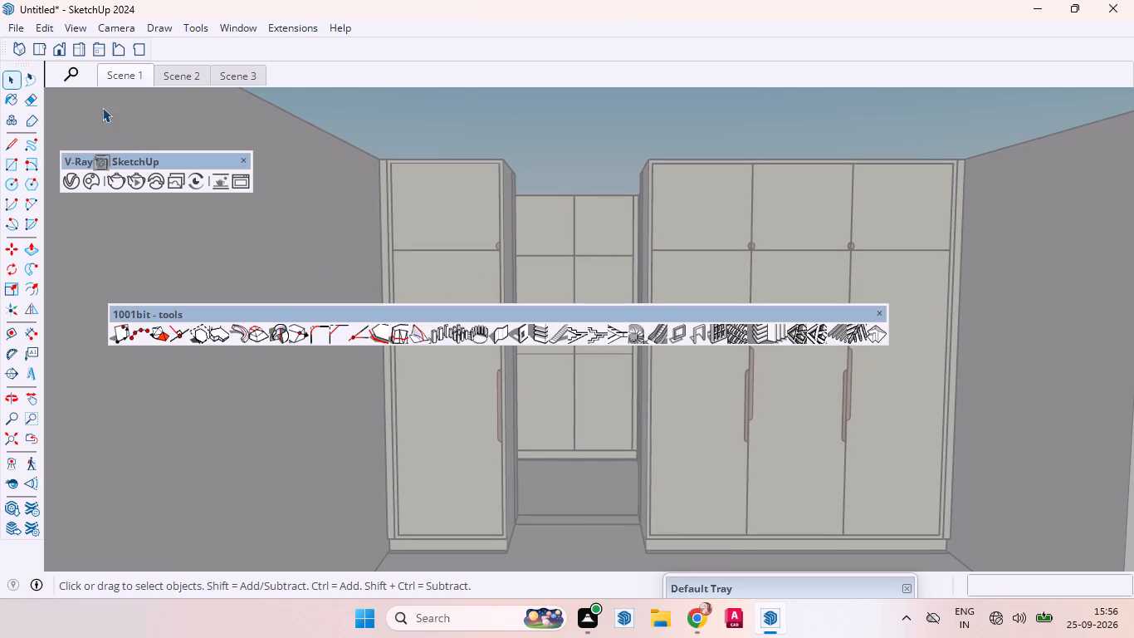
pyautogui.scroll(-5, 245, 228)
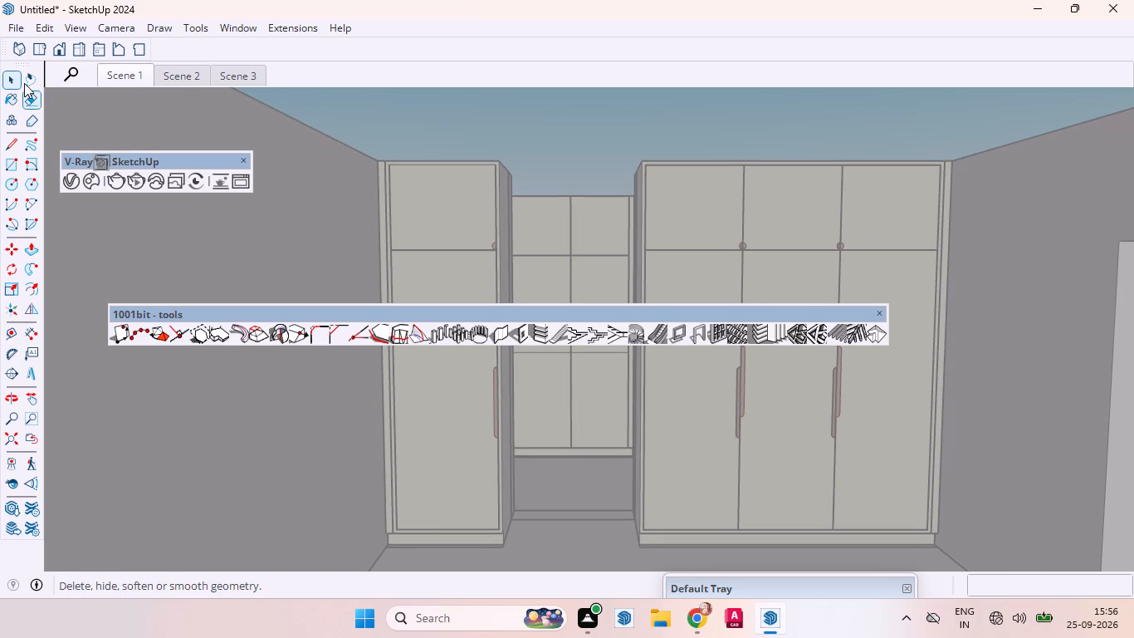
# Switch to the top view of the house and close the floating 1001bit tools toolbar.
pyautogui.click(29, 53)
pyautogui.scroll(-5, 378, 300)
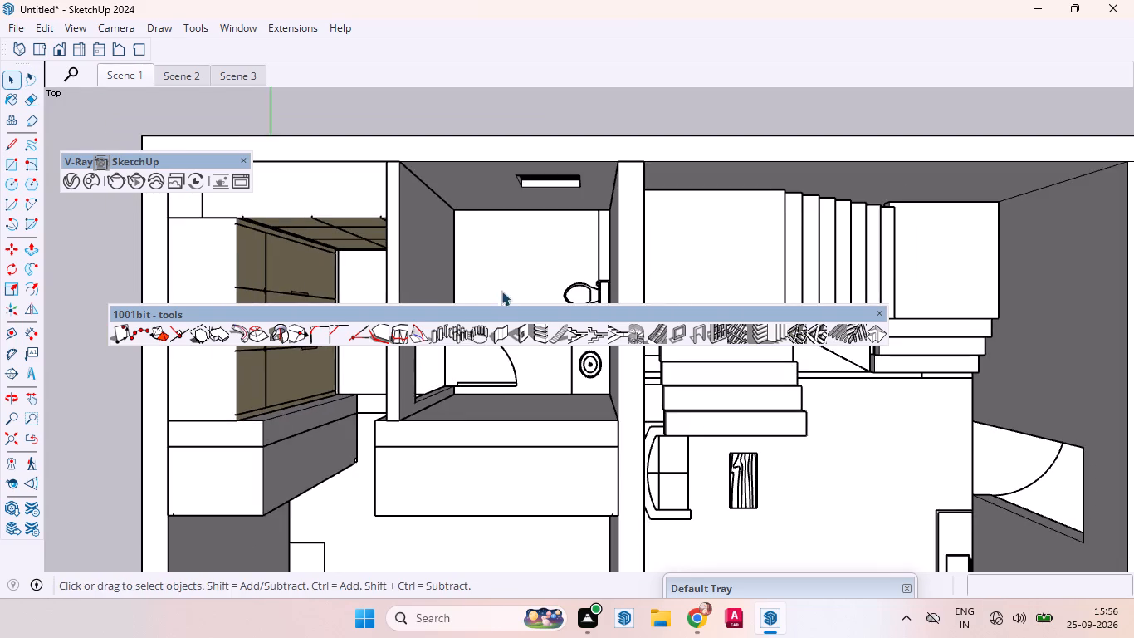
pyautogui.scroll(-4, 501, 291)
pyautogui.scroll(1, 618, 217)
pyautogui.scroll(-11, 628, 213)
pyautogui.scroll(1, 1016, 91)
pyautogui.scroll(-7, 1024, 95)
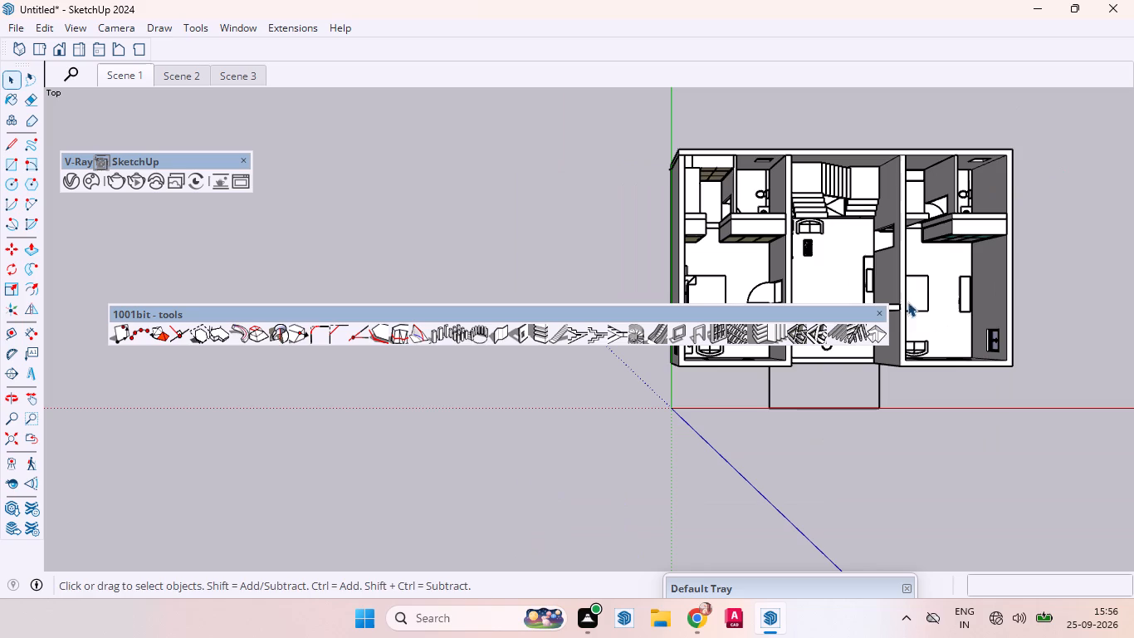
pyautogui.click(877, 313)
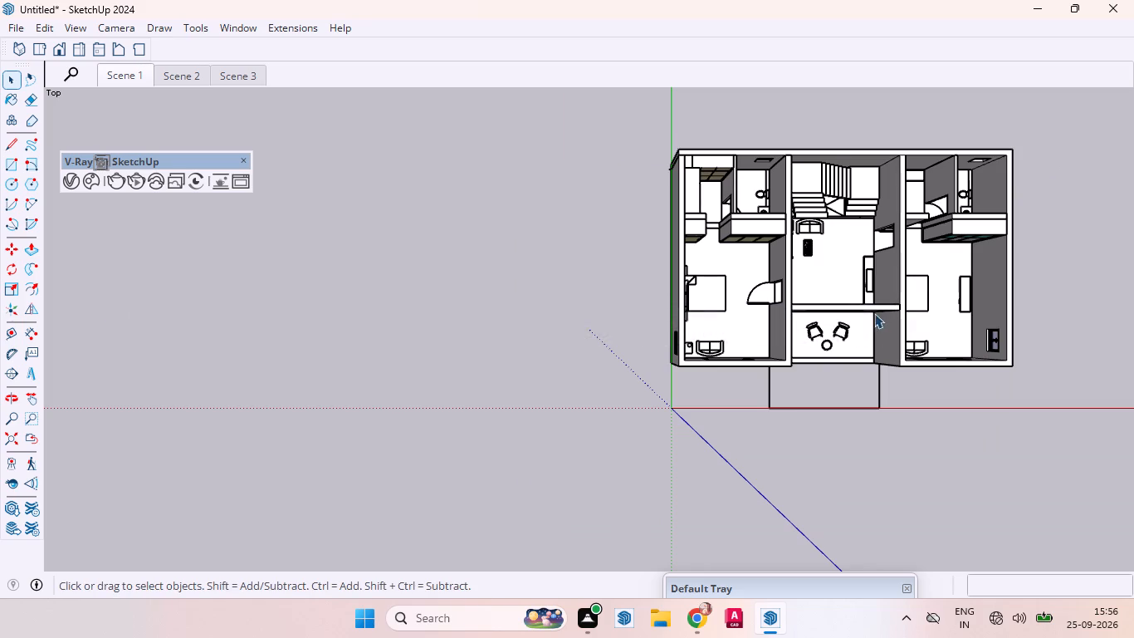
# Position the camera on the bedroom floor beside the sofa, facing the wardrobes, with an eye height of 5'.
pyautogui.scroll(2, 724, 314)
pyautogui.scroll(-1, 746, 341)
pyautogui.scroll(4, 749, 341)
pyautogui.moveTo(736, 369); pyautogui.dragTo(661, 217, button='middle')
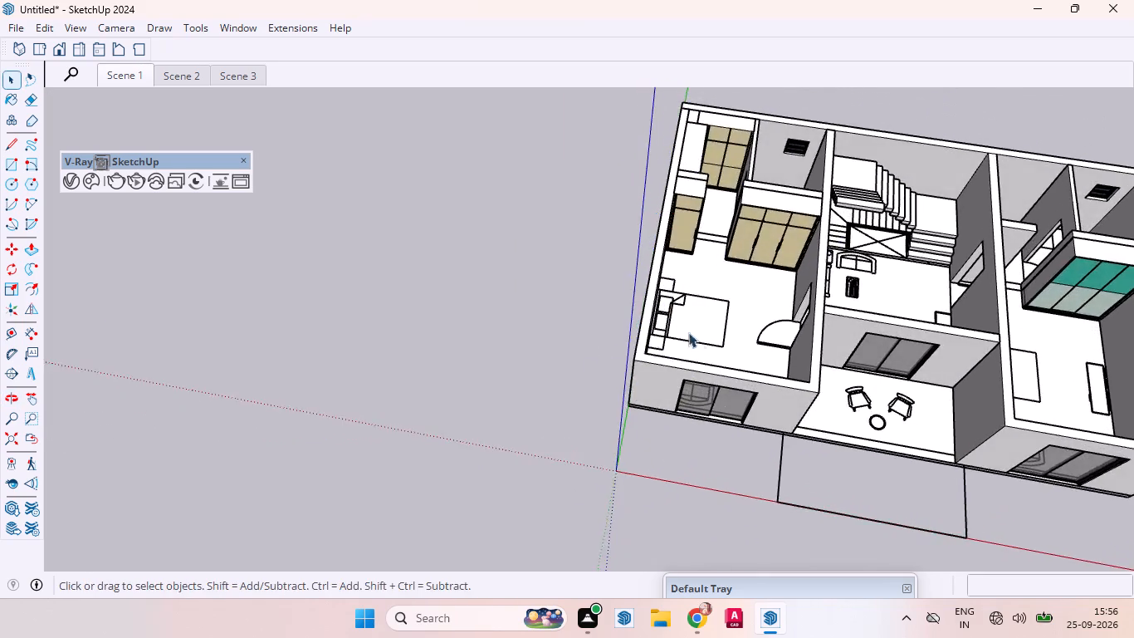
pyautogui.scroll(5, 695, 338)
pyautogui.moveTo(716, 363); pyautogui.dragTo(760, 451, button='middle')
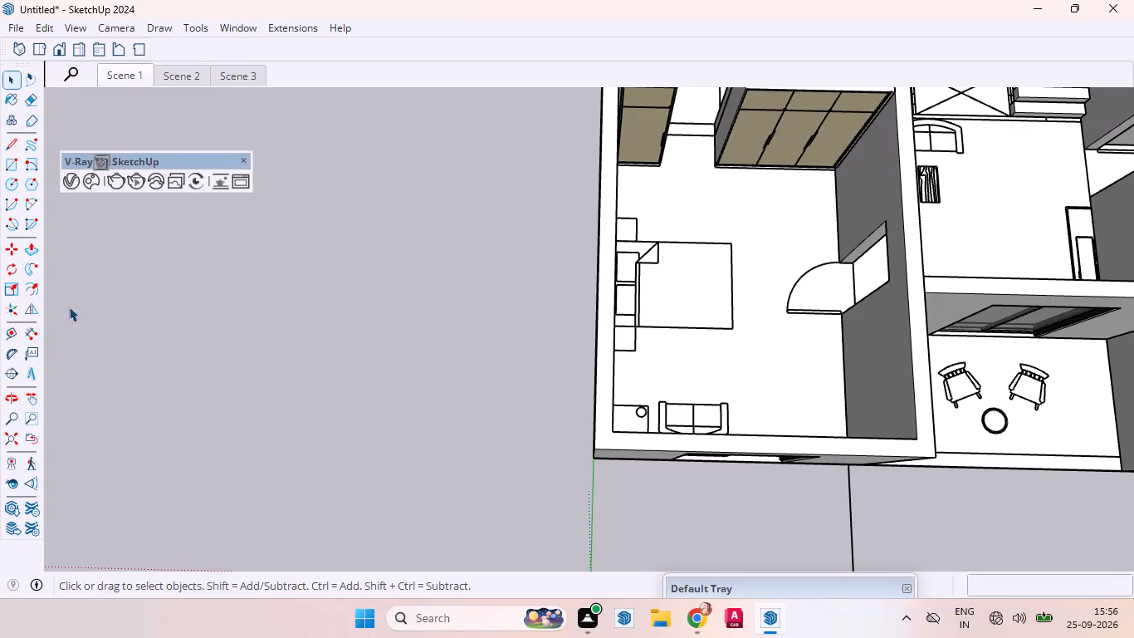
pyautogui.click(10, 464)
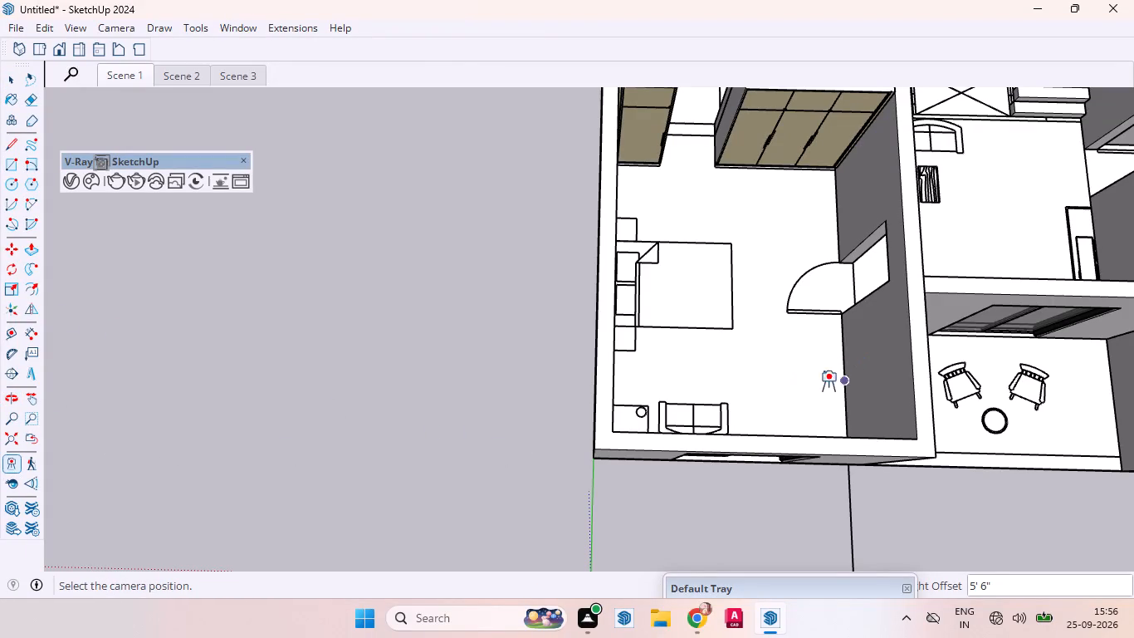
pyautogui.scroll(5, 751, 441)
pyautogui.moveTo(755, 430); pyautogui.dragTo(757, 489, button='middle')
pyautogui.scroll(1, 757, 482)
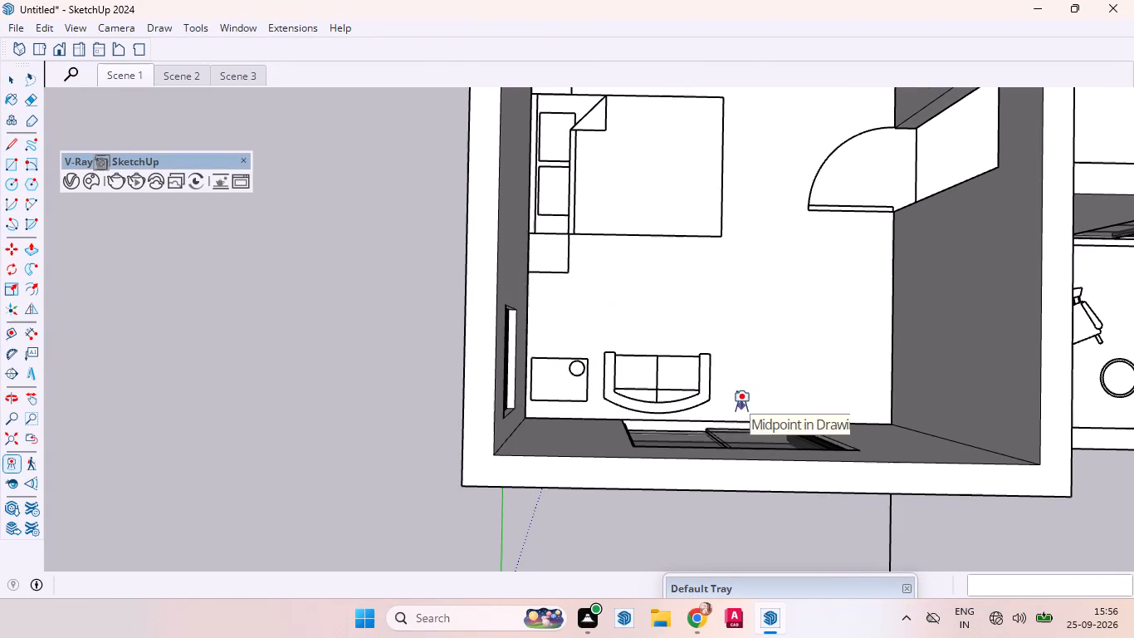
pyautogui.click(739, 410)
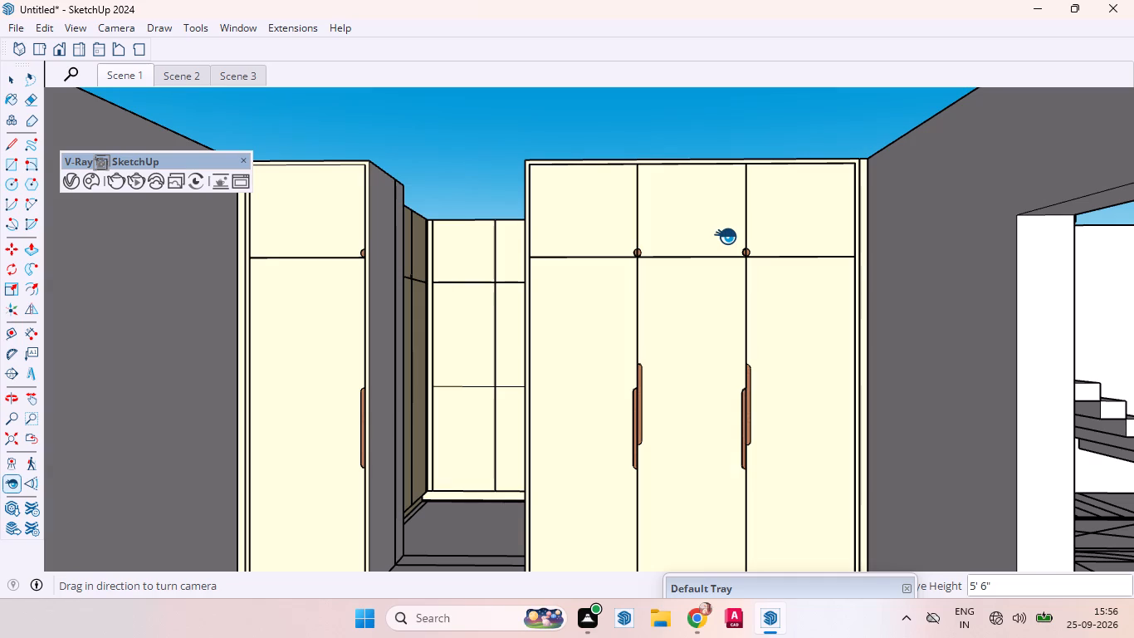
pyautogui.write("5'")
pyautogui.press('Return')
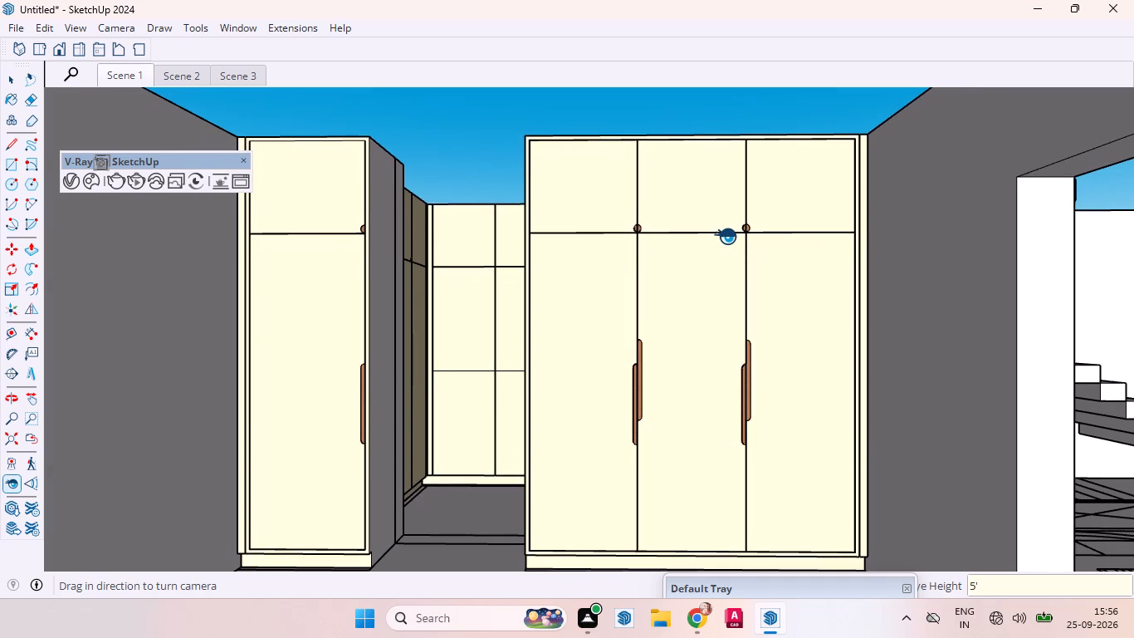
pyautogui.press('space')
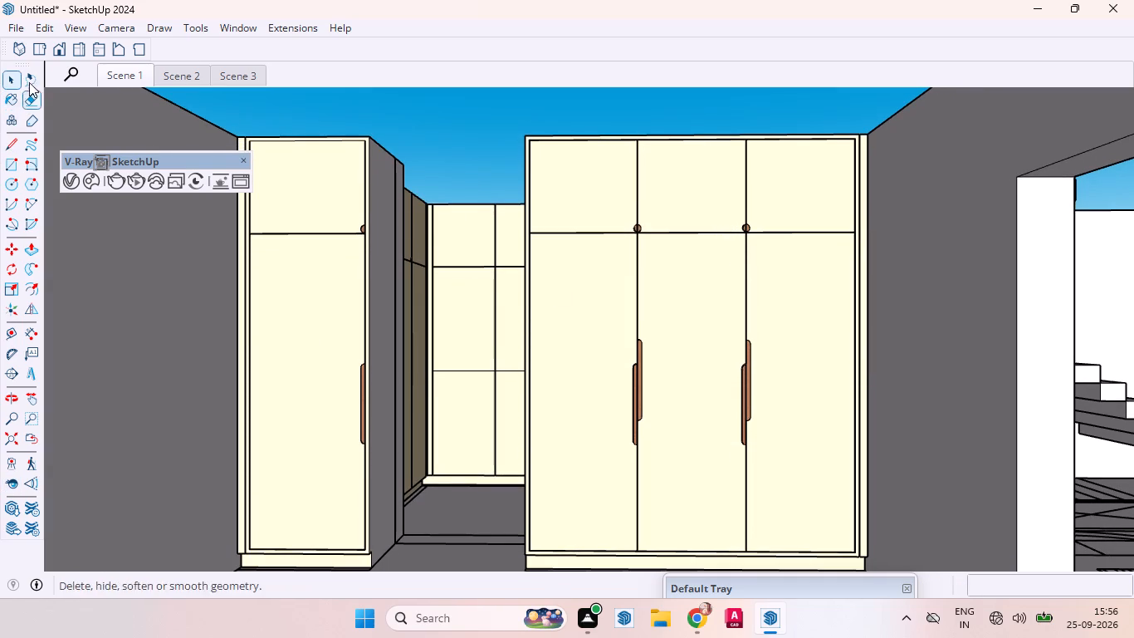
# Unhide all hidden objects and update Scene 1 with the new wardrobe camera view including the roof slab.
pyautogui.click(31, 26)
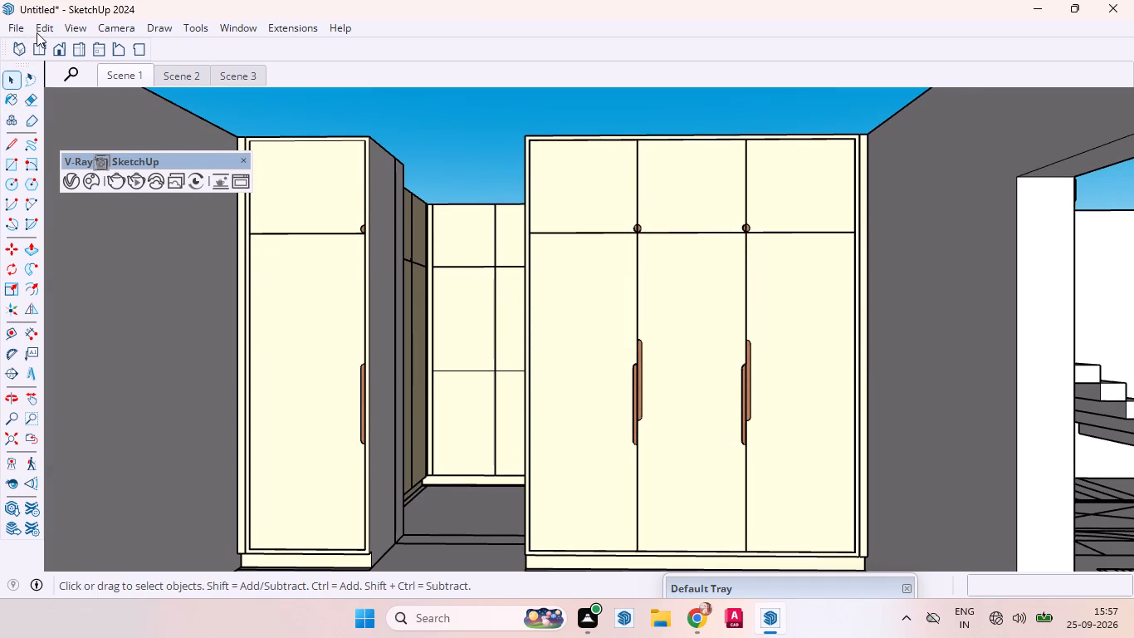
pyautogui.rightClick(111, 76)
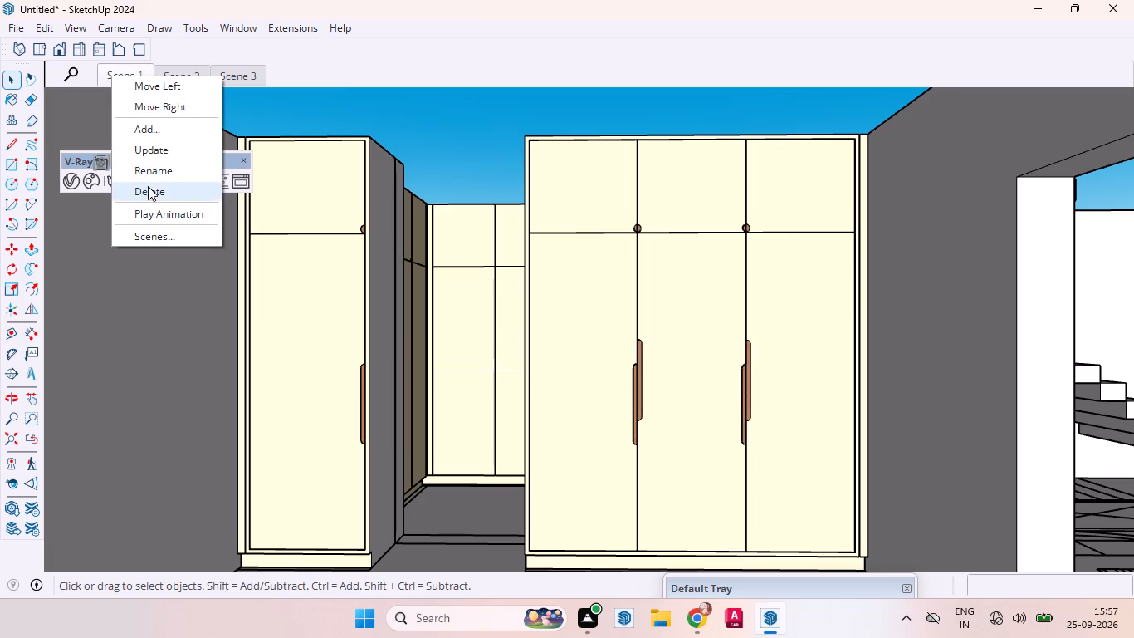
pyautogui.click(150, 150)
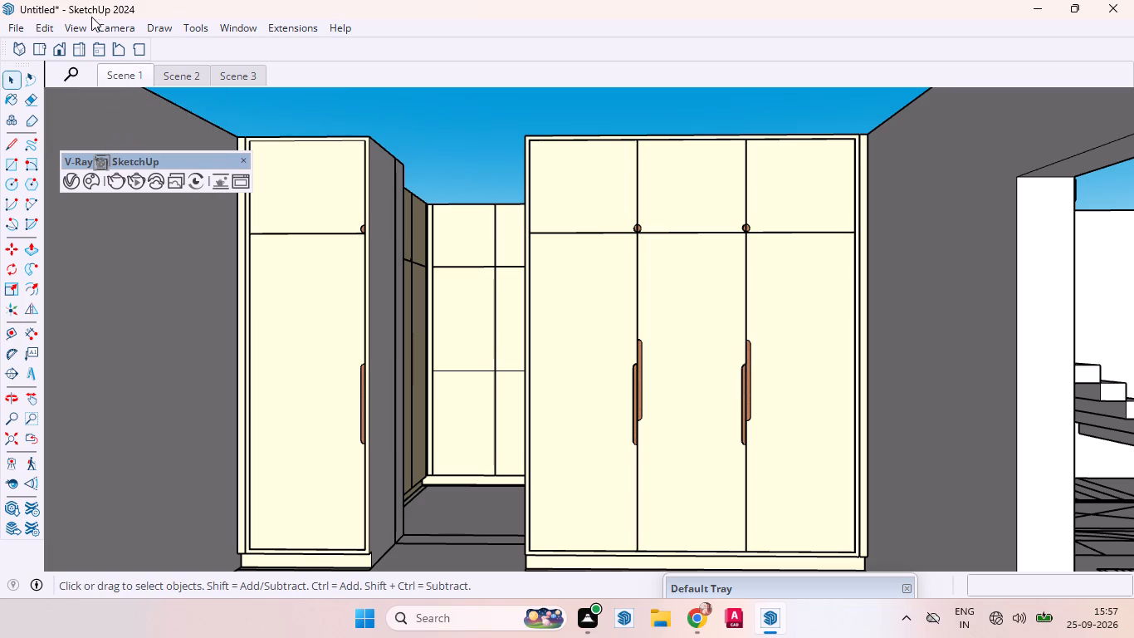
pyautogui.click(48, 24)
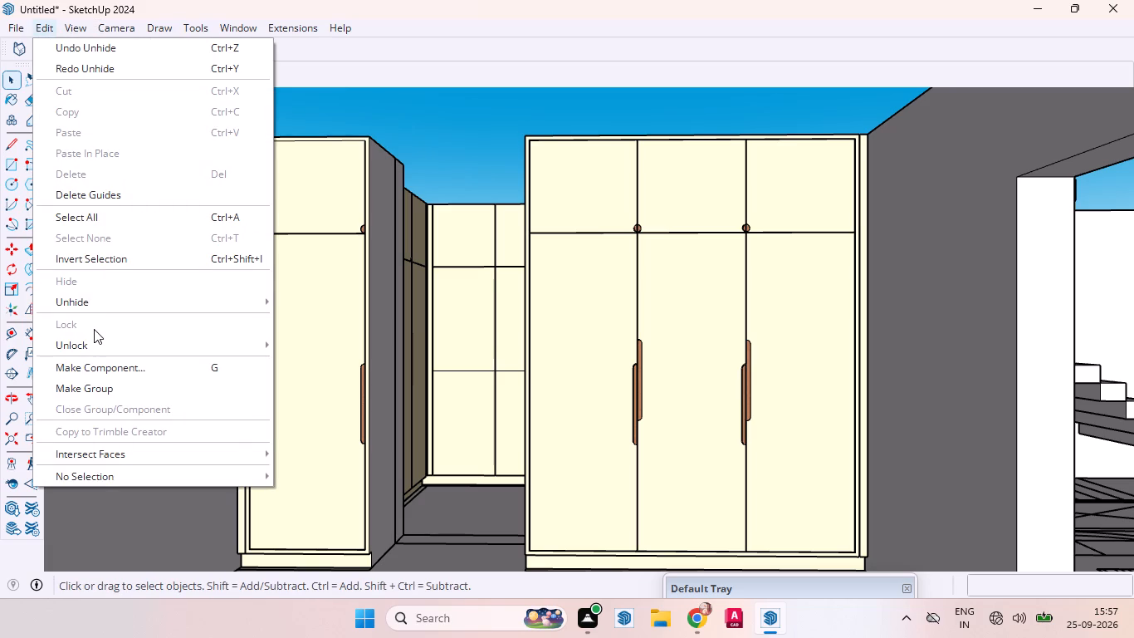
pyautogui.click(359, 338)
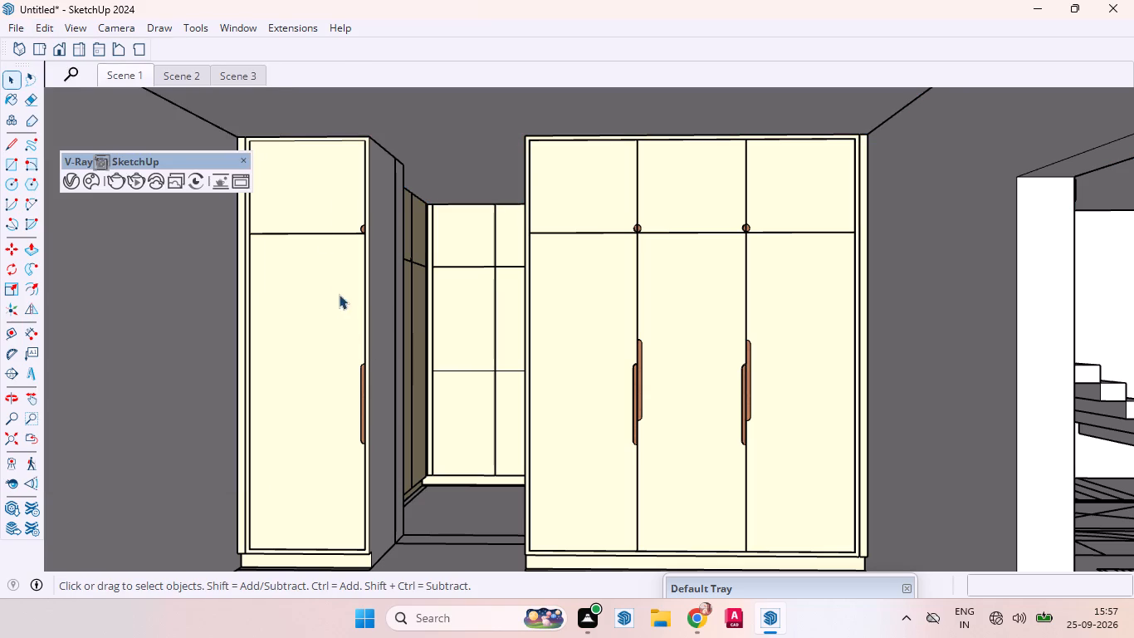
pyautogui.rightClick(137, 76)
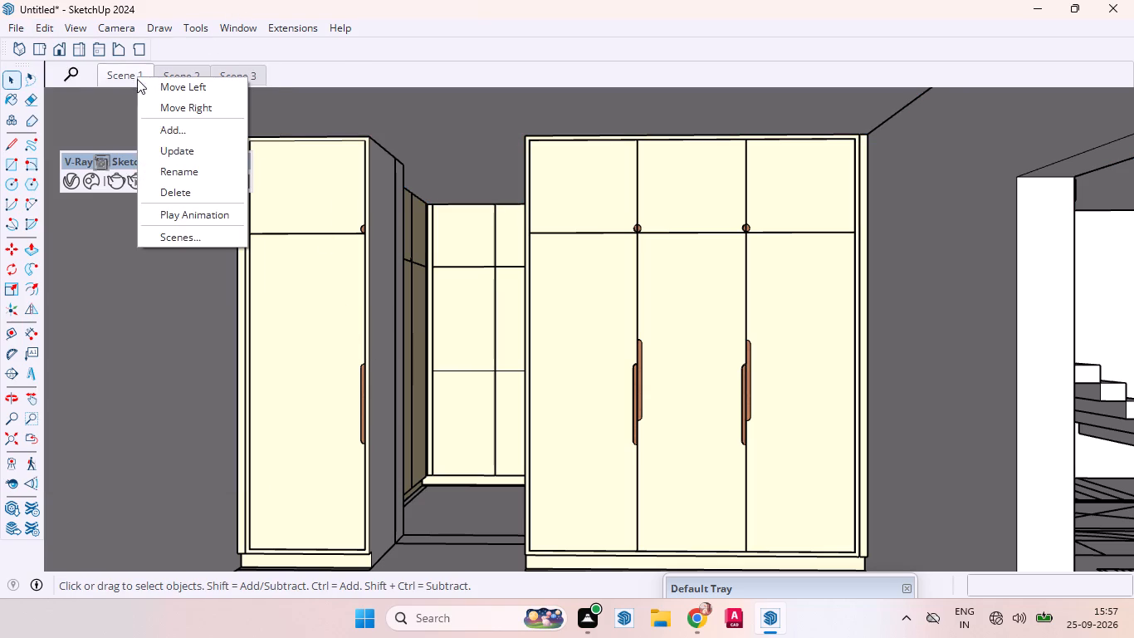
pyautogui.click(183, 155)
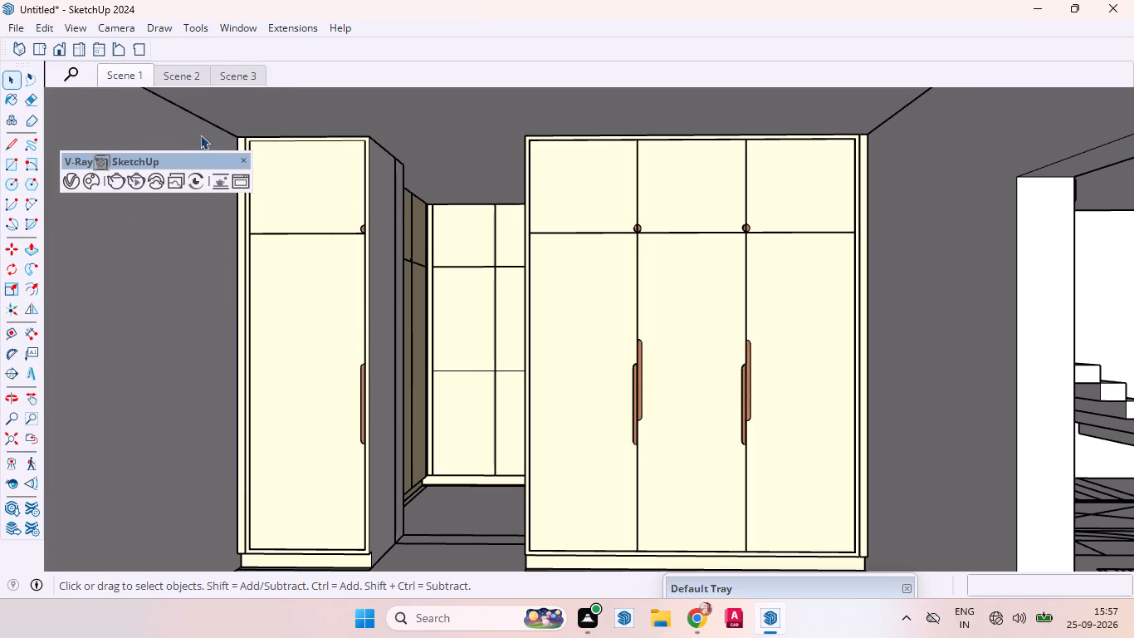
# Inspect the wardrobes from the updated Scene 1 view and check the framing of the wardrobe in Scene 2.
pyautogui.scroll(5, 441, 444)
pyautogui.scroll(-5, 485, 371)
pyautogui.moveTo(500, 370); pyautogui.dragTo(490, 423, button='middle')
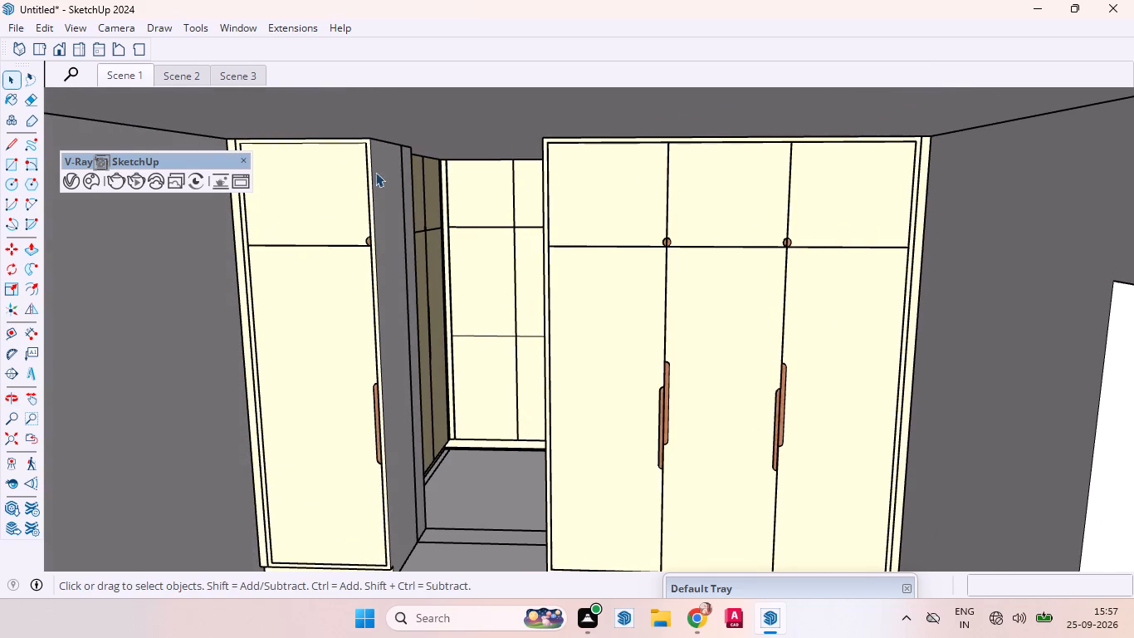
pyautogui.click(195, 69)
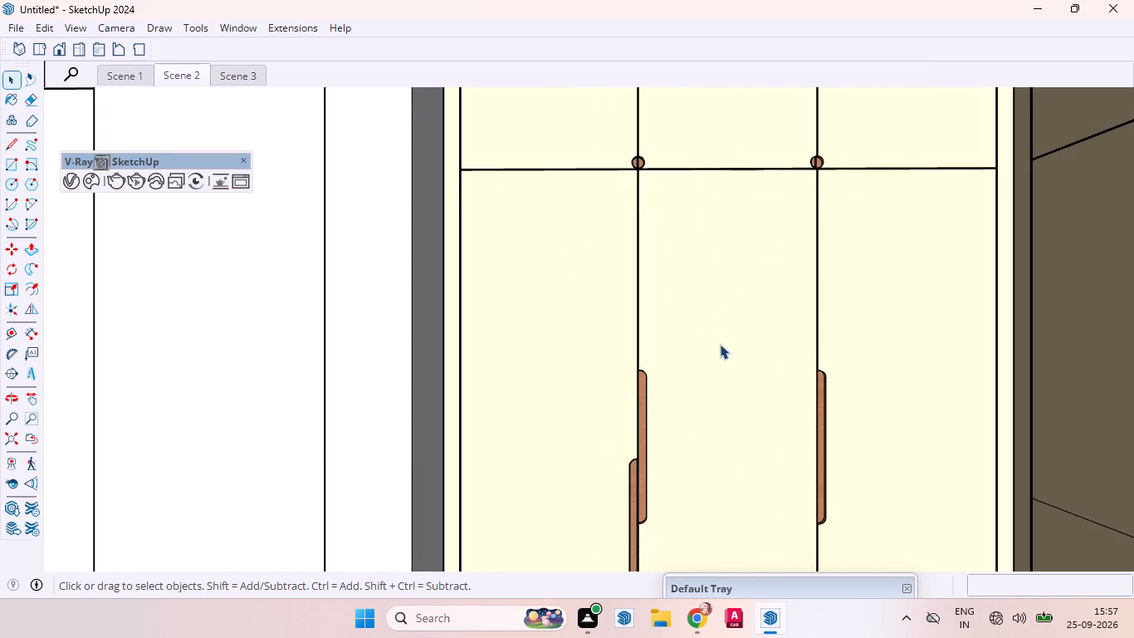
pyautogui.scroll(-8, 726, 341)
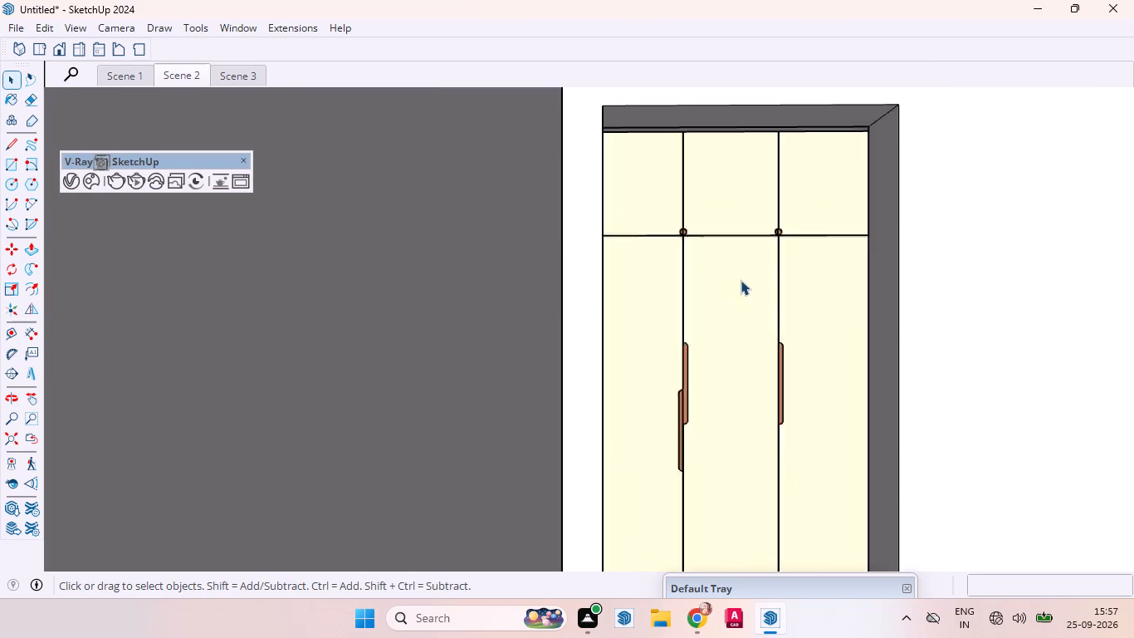
pyautogui.scroll(1, 741, 276)
pyautogui.scroll(-5, 741, 276)
pyautogui.scroll(2, 741, 277)
pyautogui.scroll(-4, 741, 277)
pyautogui.scroll(20, 741, 277)
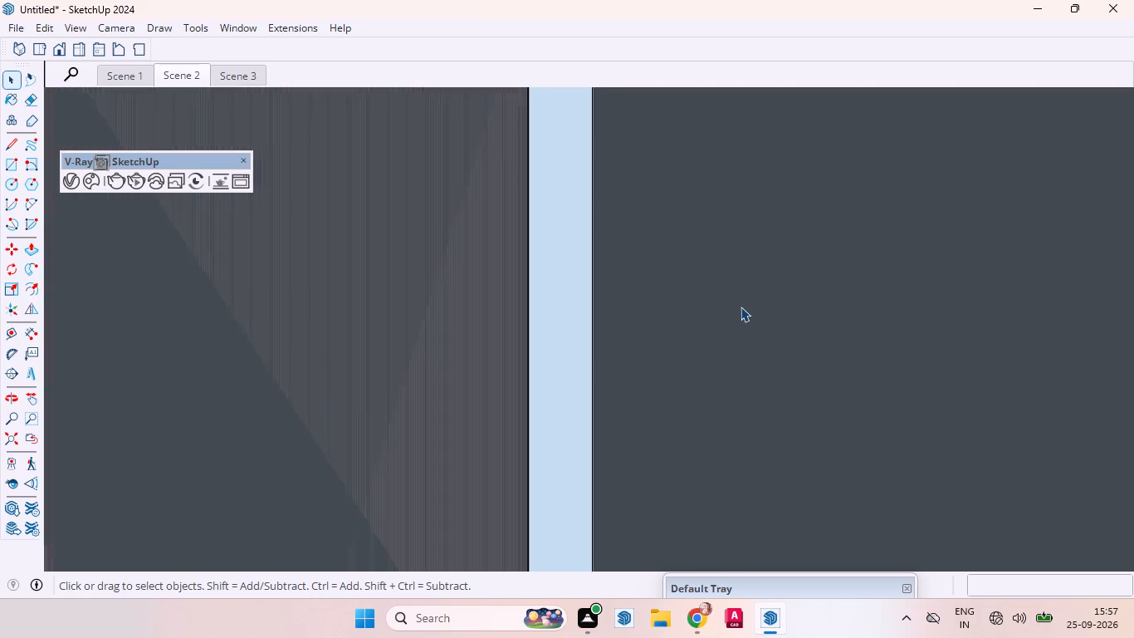
pyautogui.scroll(7, 741, 307)
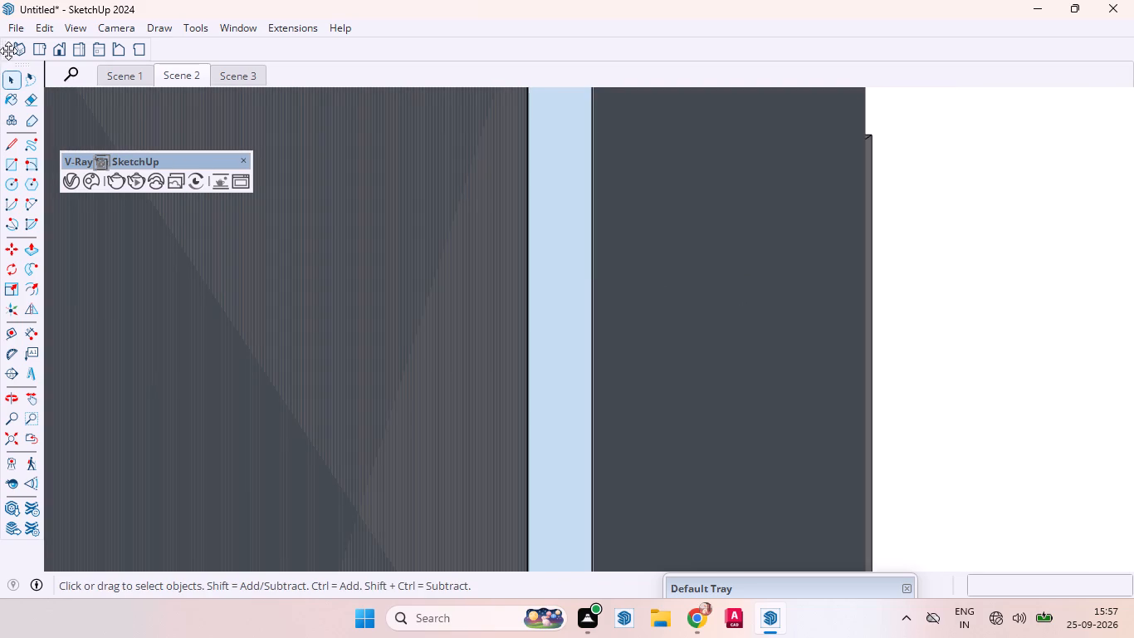
# From the top view, hide the roof slab group to expose the rooms for reframing Scene 2.
pyautogui.click(32, 42)
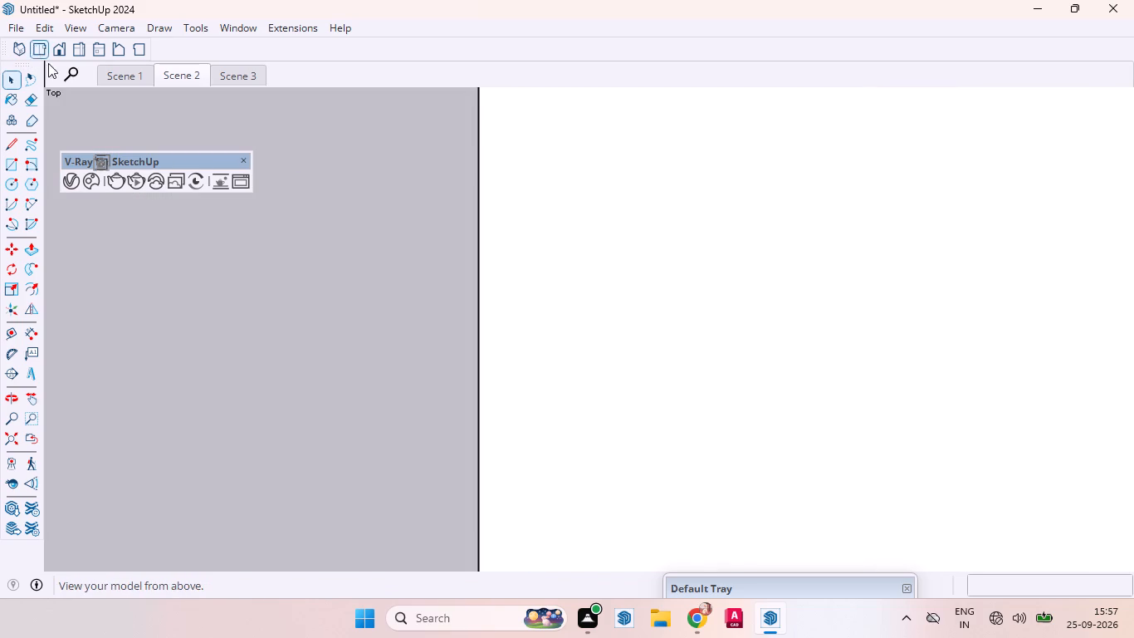
pyautogui.scroll(-4, 747, 263)
pyautogui.scroll(3, 686, 209)
pyautogui.scroll(-7, 684, 208)
pyautogui.scroll(1, 545, 195)
pyautogui.scroll(-11, 544, 195)
pyautogui.scroll(5, 503, 172)
pyautogui.scroll(-11, 492, 166)
pyautogui.scroll(1, 507, 152)
pyautogui.scroll(-3, 527, 164)
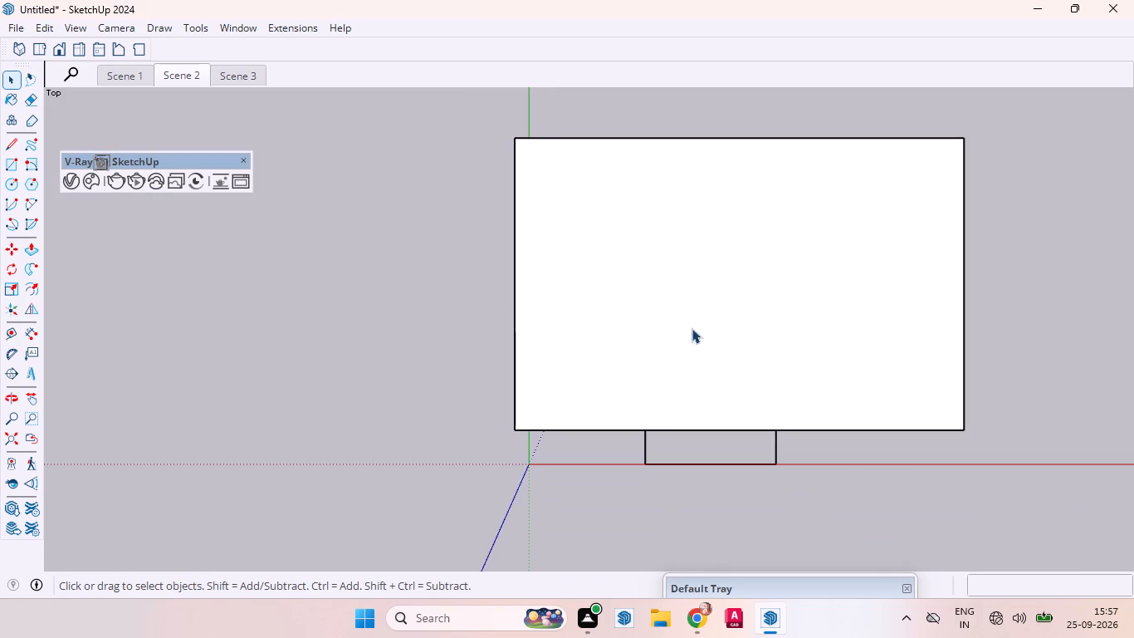
pyautogui.click(666, 301)
pyautogui.rightClick(692, 290)
pyautogui.click(718, 58)
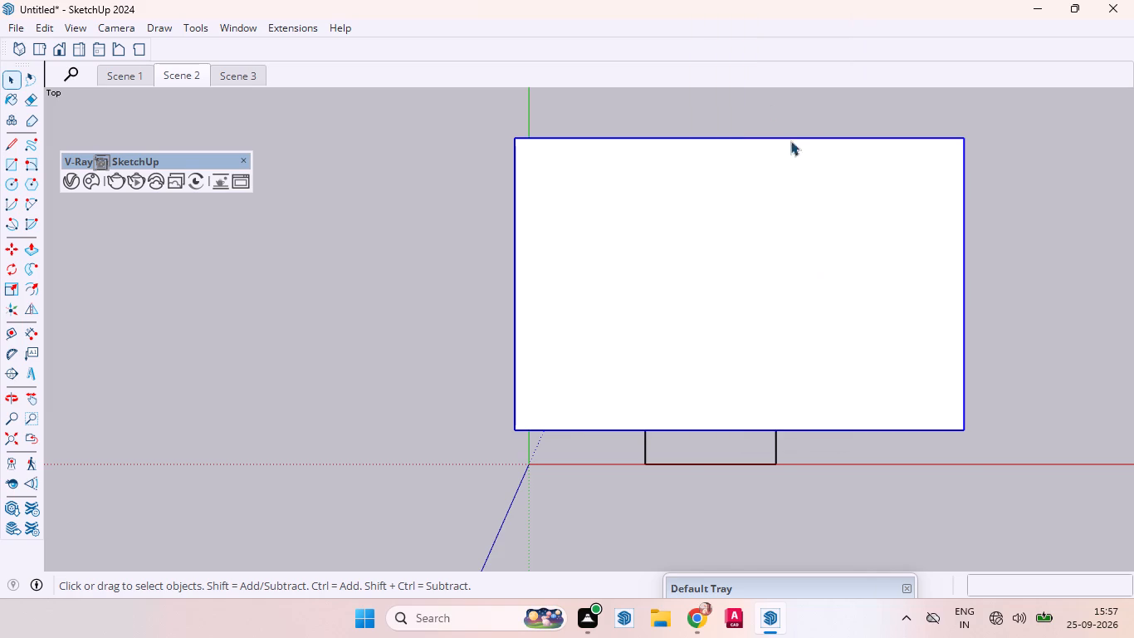
# Position the camera in the dressing area at the bathroom door opening, facing the wardrobe, with an eye height of 5'.
pyautogui.moveTo(803, 216); pyautogui.dragTo(545, 163, button='middle')
pyautogui.scroll(-5, 780, 329)
pyautogui.moveTo(806, 387); pyautogui.dragTo(527, 311, button='middle')
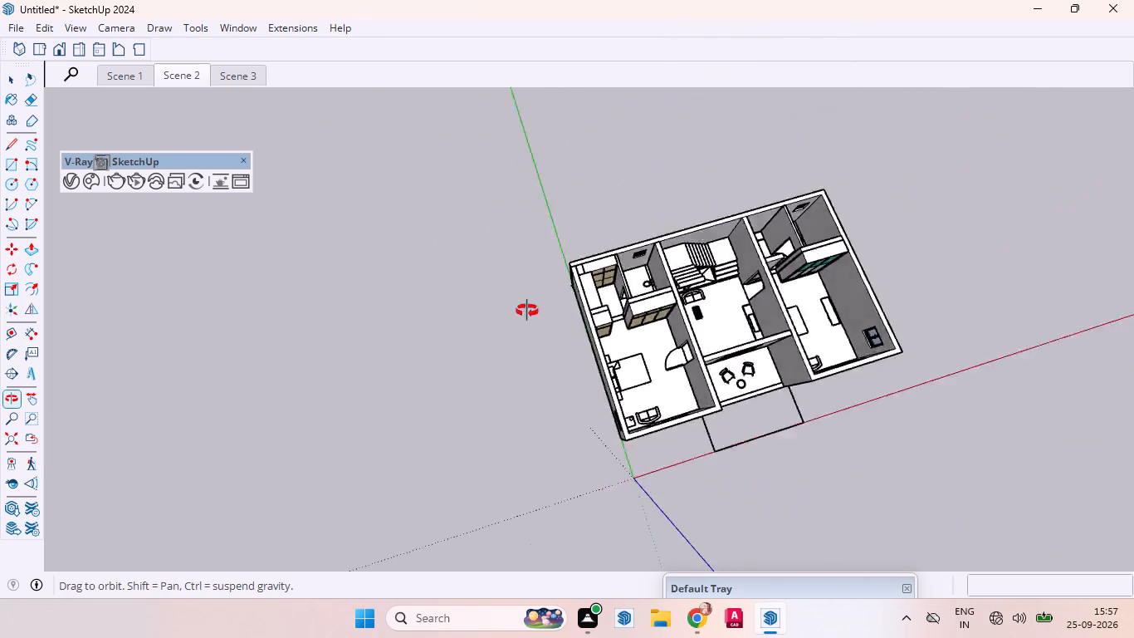
pyautogui.moveTo(527, 311); pyautogui.dragTo(83, 219, button='middle')
pyautogui.scroll(14, 465, 289)
pyautogui.moveTo(609, 334); pyautogui.dragTo(616, 598, button='middle')
pyautogui.scroll(-6, 642, 272)
pyautogui.scroll(3, 672, 238)
pyautogui.scroll(-1, 677, 233)
pyautogui.moveTo(728, 386); pyautogui.dragTo(645, 267, button='middle')
pyautogui.scroll(1, 728, 386)
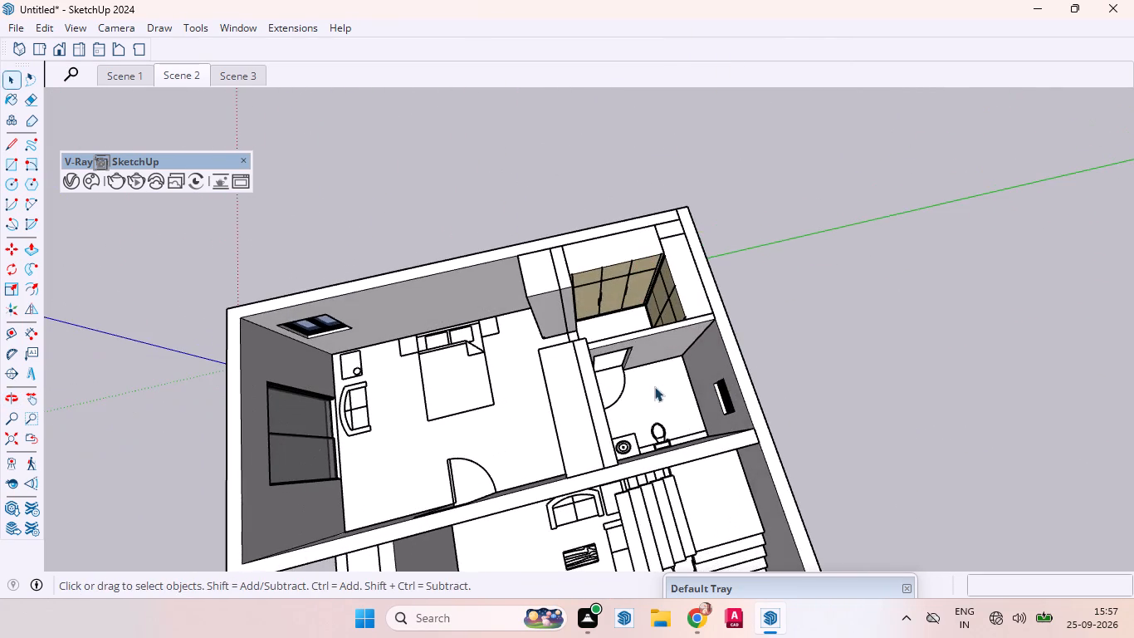
pyautogui.moveTo(554, 391); pyautogui.dragTo(428, 482, button='middle')
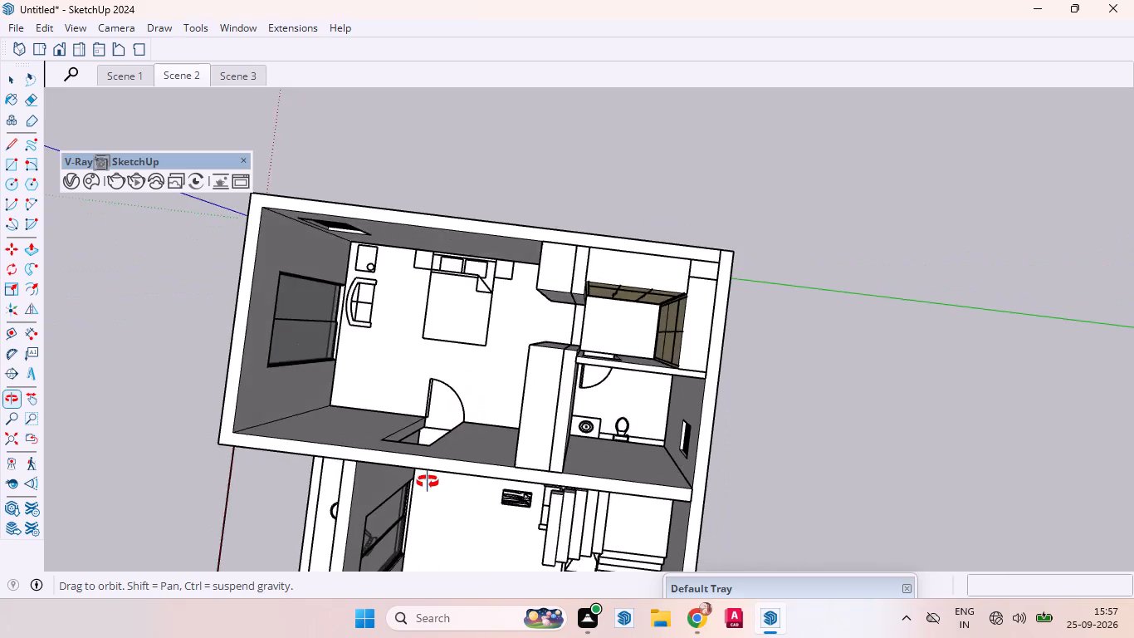
pyautogui.moveTo(428, 482); pyautogui.dragTo(428, 476, button='middle')
pyautogui.scroll(-1, 428, 482)
pyautogui.scroll(1, 428, 482)
pyautogui.moveTo(442, 419); pyautogui.dragTo(463, 426, button='middle')
pyautogui.scroll(1, 463, 426)
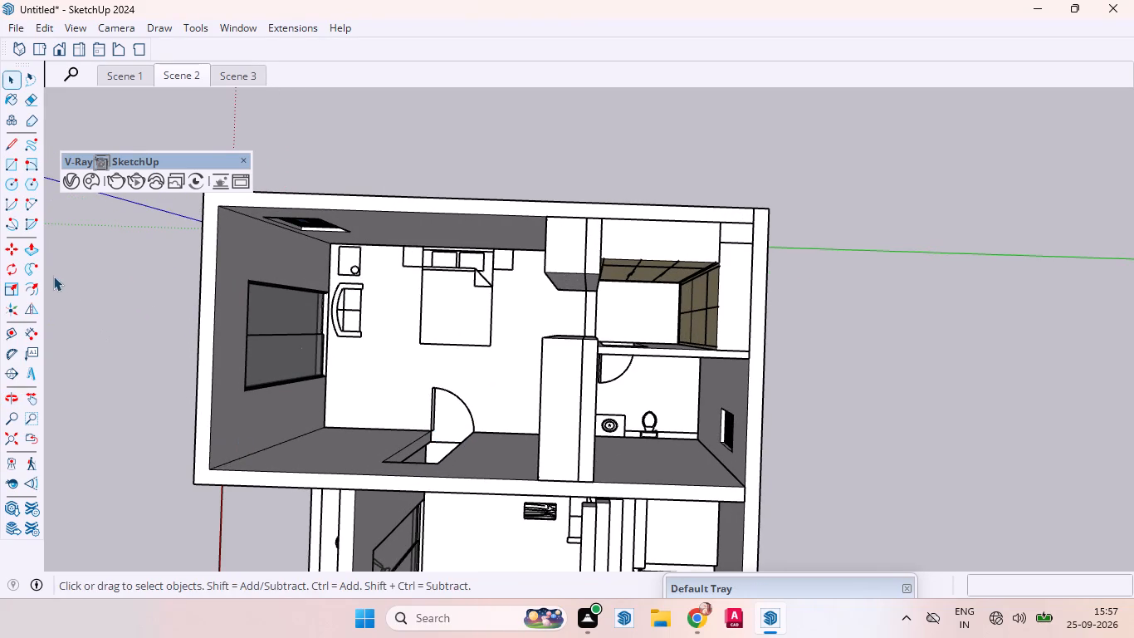
pyautogui.click(15, 464)
pyautogui.scroll(5, 643, 319)
pyautogui.scroll(-1, 646, 327)
pyautogui.scroll(2, 646, 336)
pyautogui.scroll(-1, 646, 338)
pyautogui.scroll(8, 646, 338)
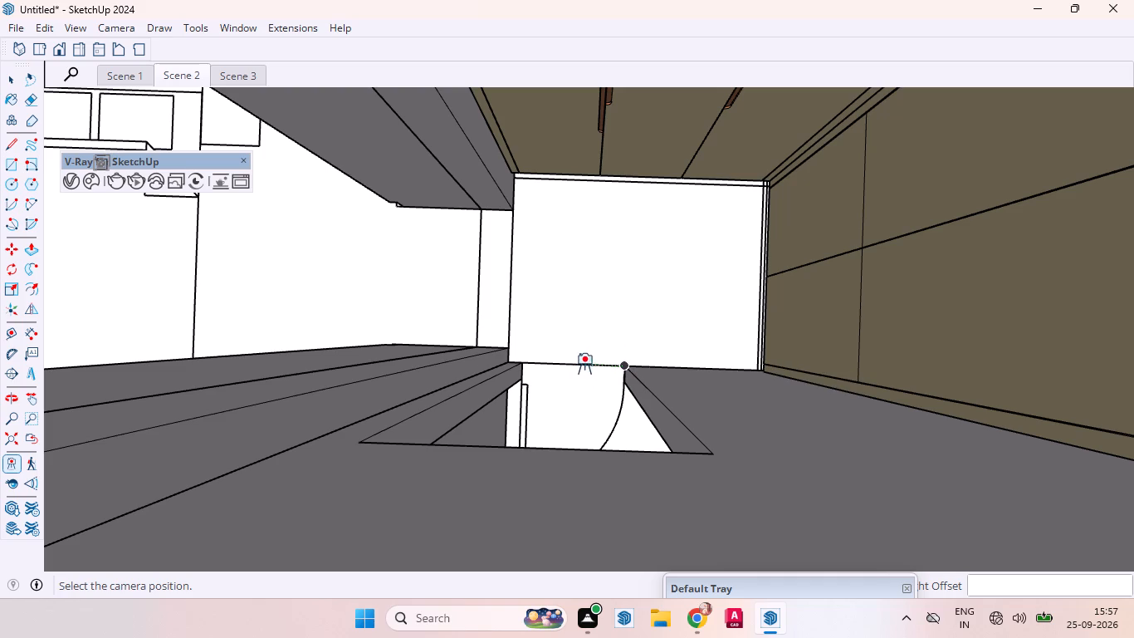
pyautogui.click(624, 367)
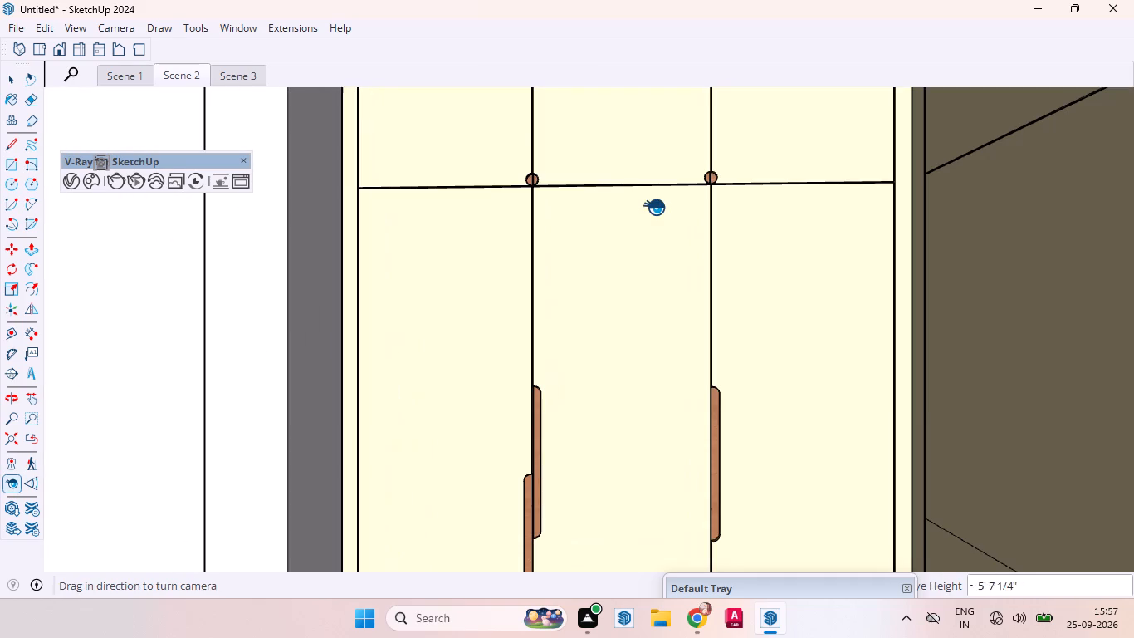
pyautogui.write("5'")
pyautogui.press('Return')
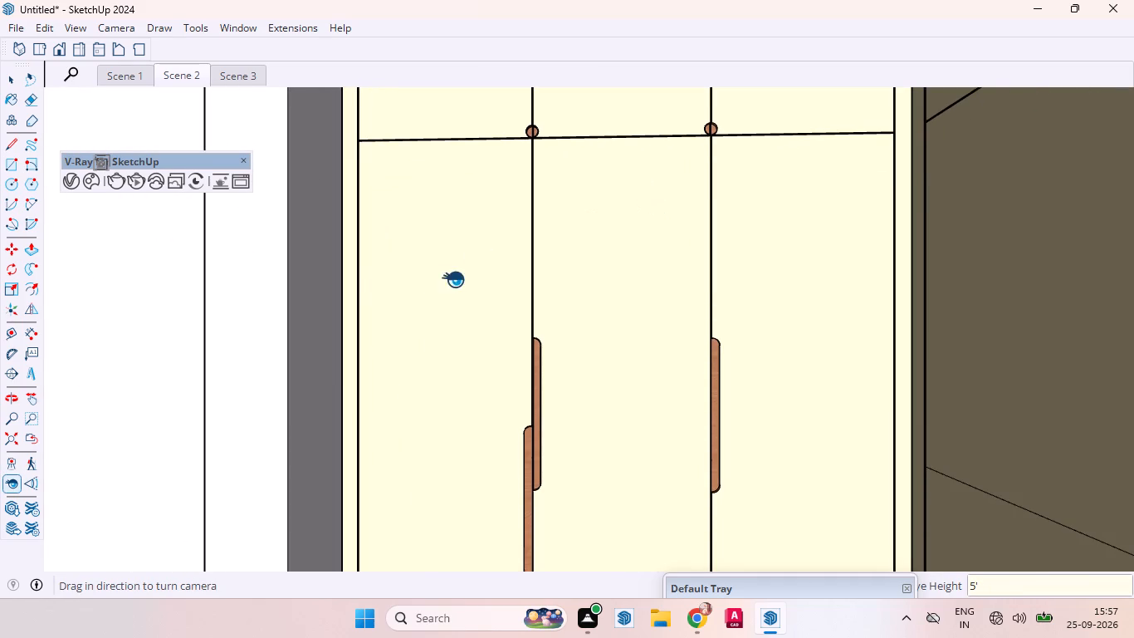
# Widen the camera's field of view on the wardrobe, trying 65 and 70 degrees before settling on 80 degrees.
pyautogui.click(12, 416)
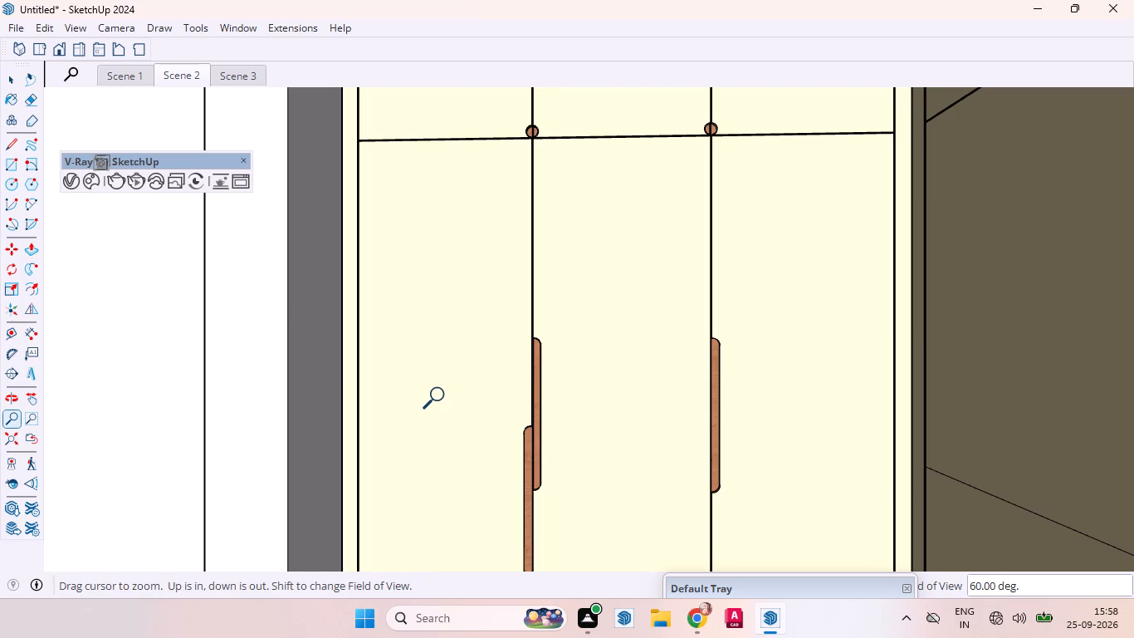
pyautogui.write('65')
pyautogui.press('Return')
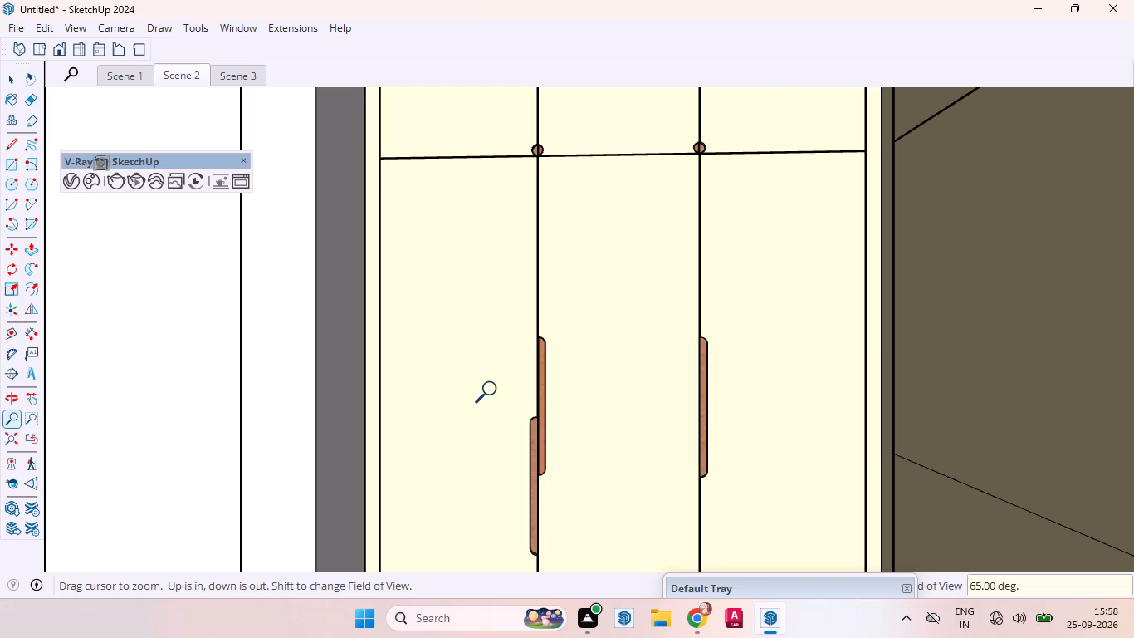
pyautogui.write('70')
pyautogui.press('Return')
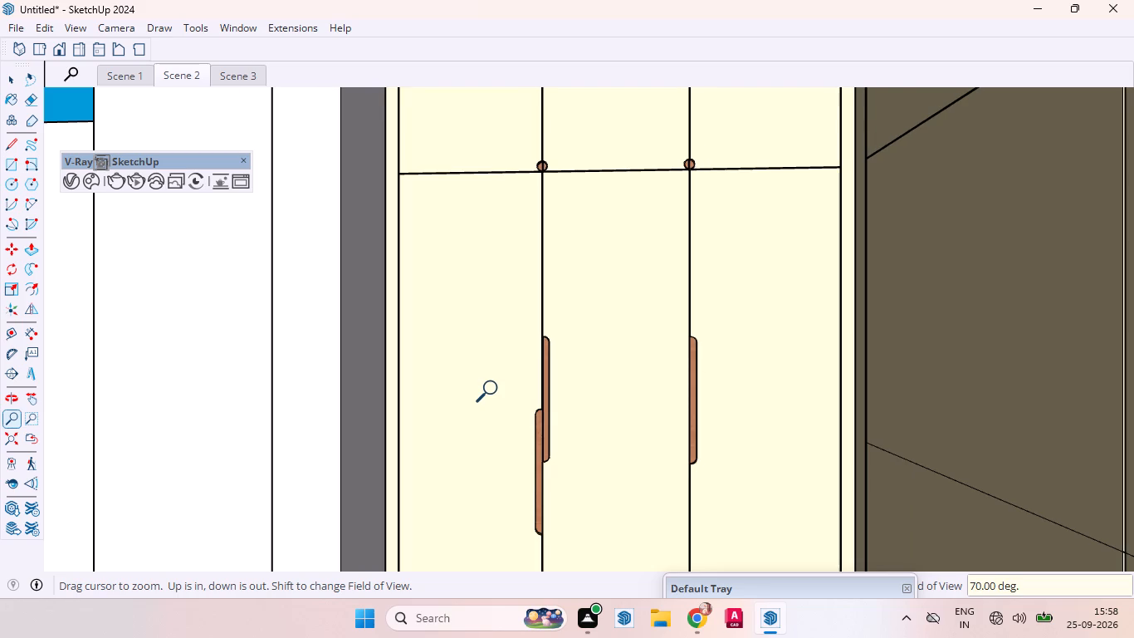
pyautogui.write('80')
pyautogui.press('Return')
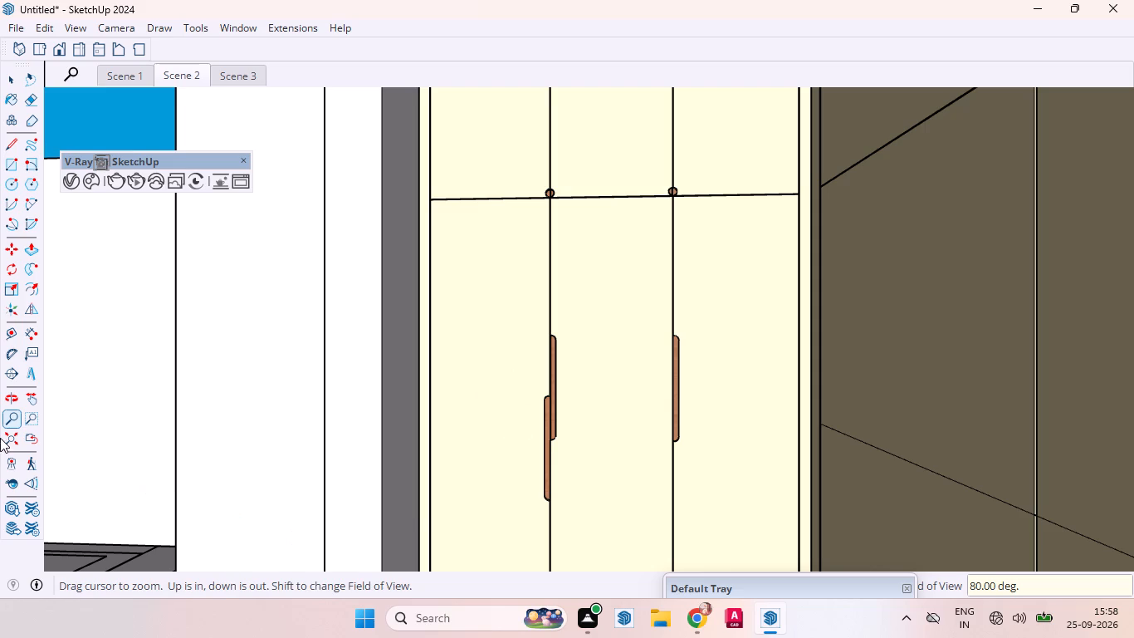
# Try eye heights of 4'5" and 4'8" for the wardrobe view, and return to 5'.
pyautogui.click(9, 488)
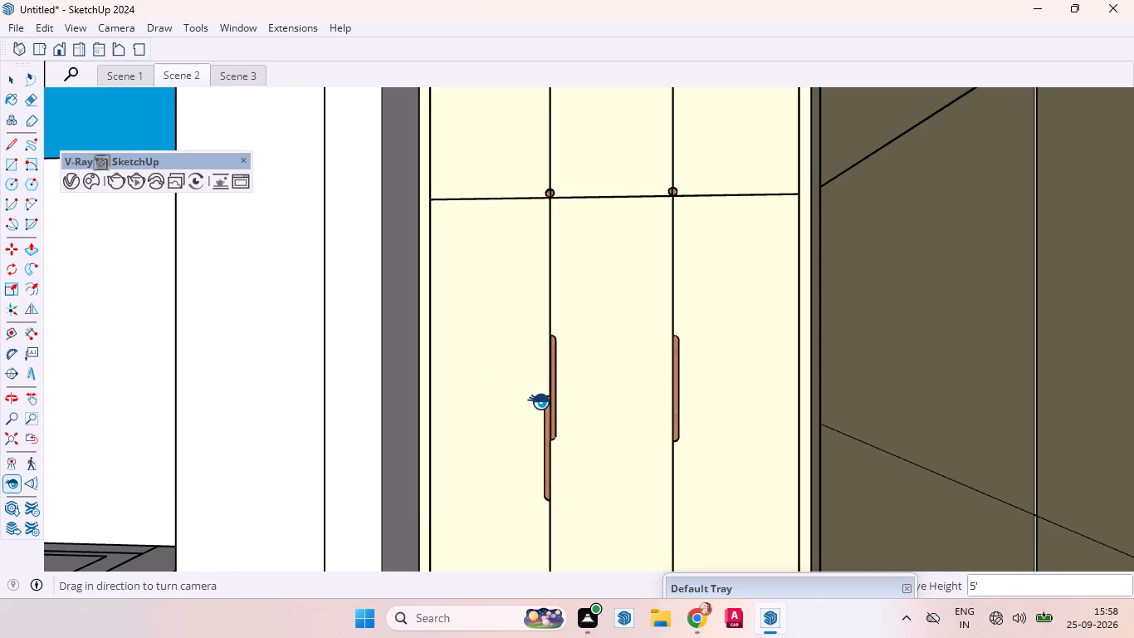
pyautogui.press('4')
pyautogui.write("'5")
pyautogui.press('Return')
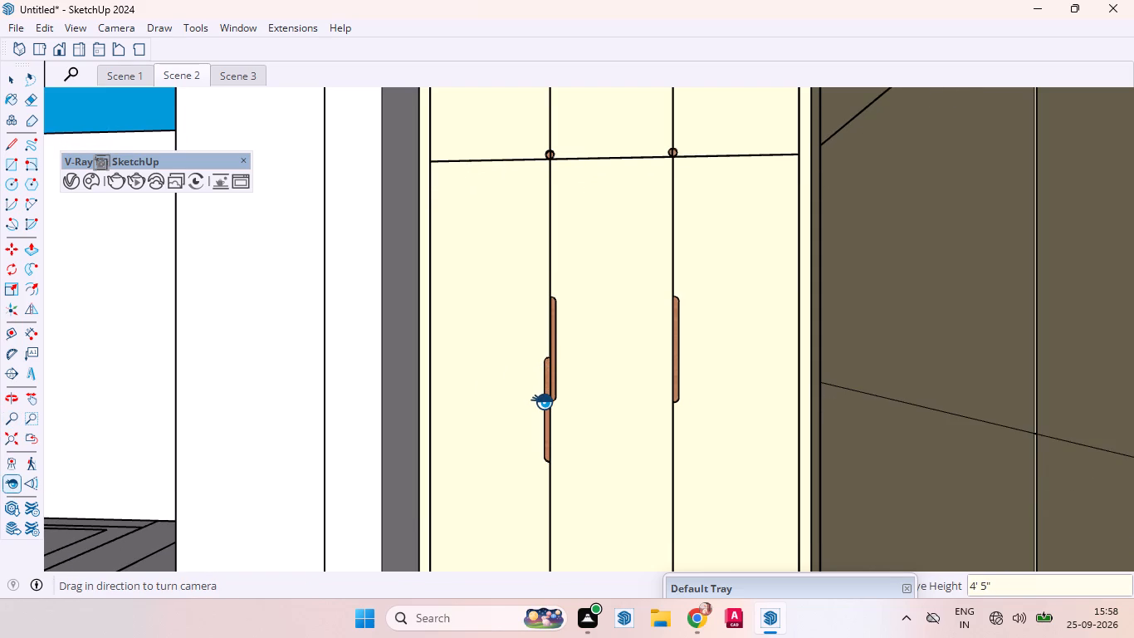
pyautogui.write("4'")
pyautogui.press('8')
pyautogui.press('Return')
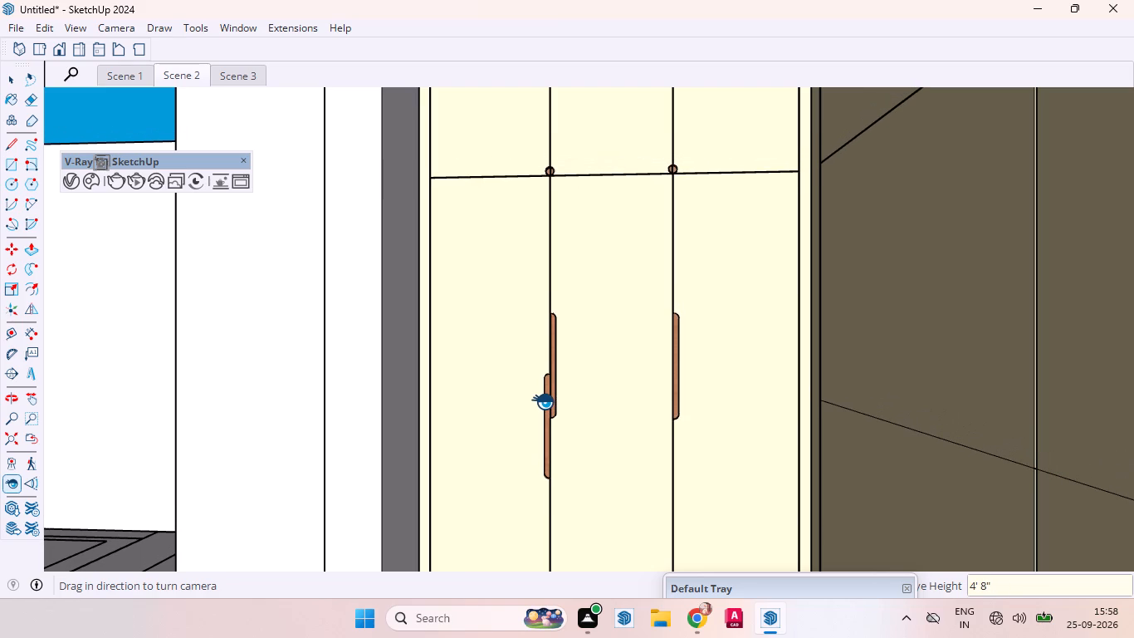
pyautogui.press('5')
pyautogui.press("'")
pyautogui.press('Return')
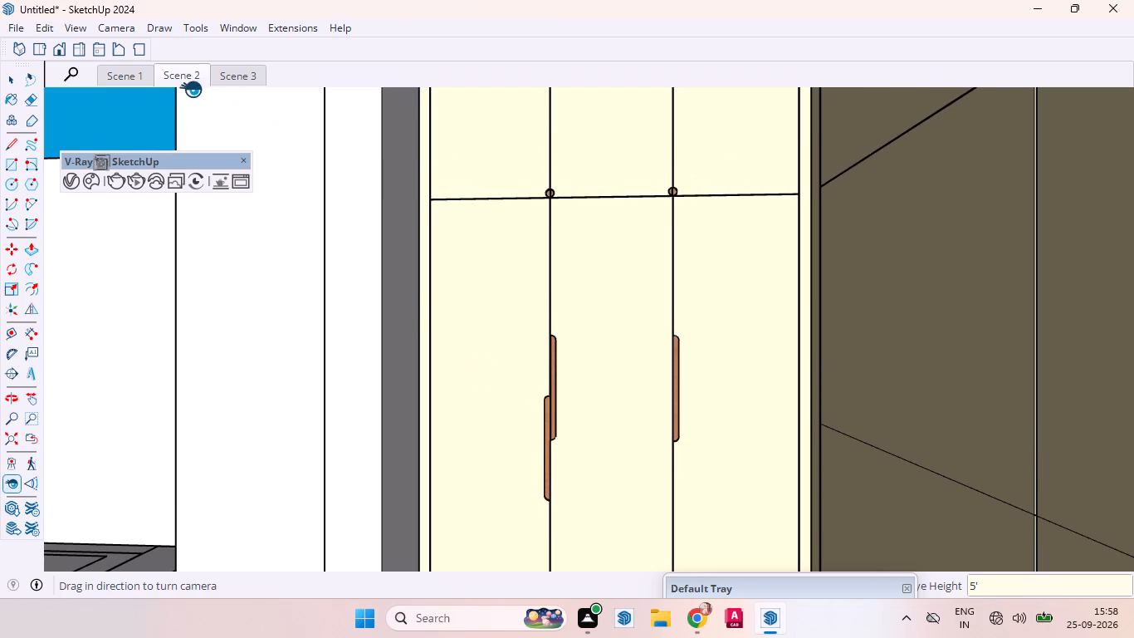
# Unhide the roof slab group and update Scene 2 with the new wardrobe view.
pyautogui.click(52, 25)
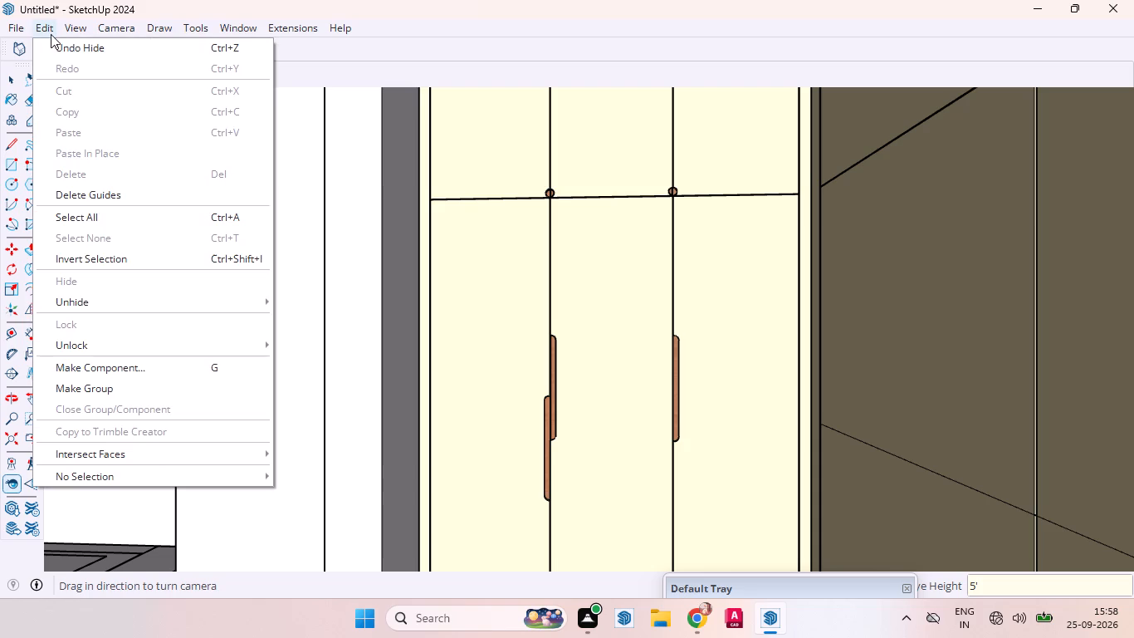
pyautogui.click(115, 302)
pyautogui.click(287, 326)
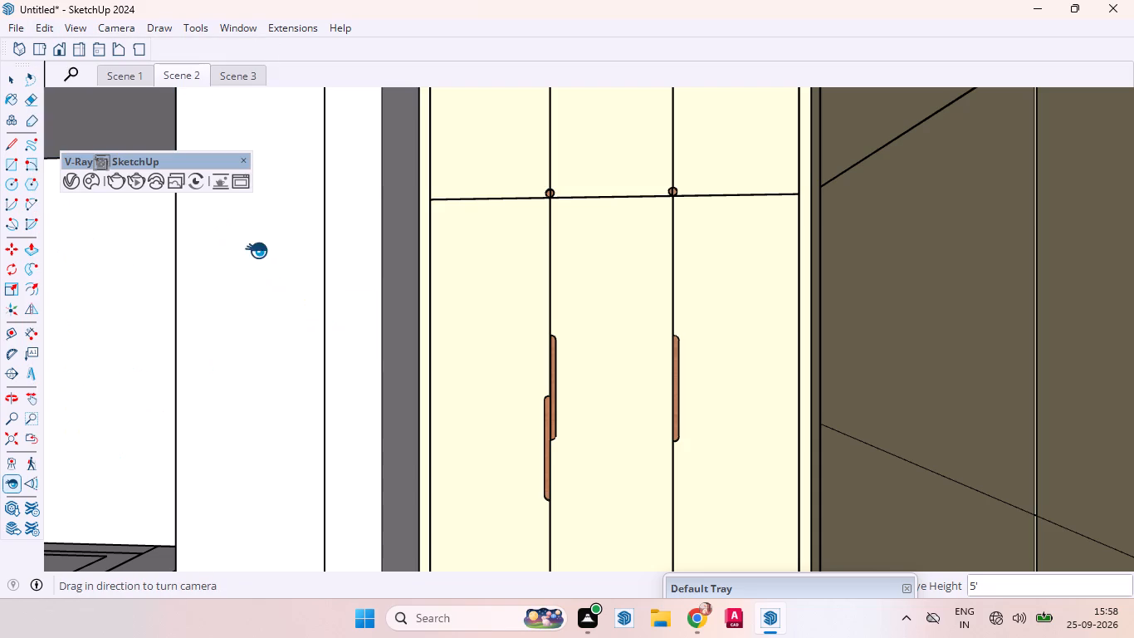
pyautogui.rightClick(186, 73)
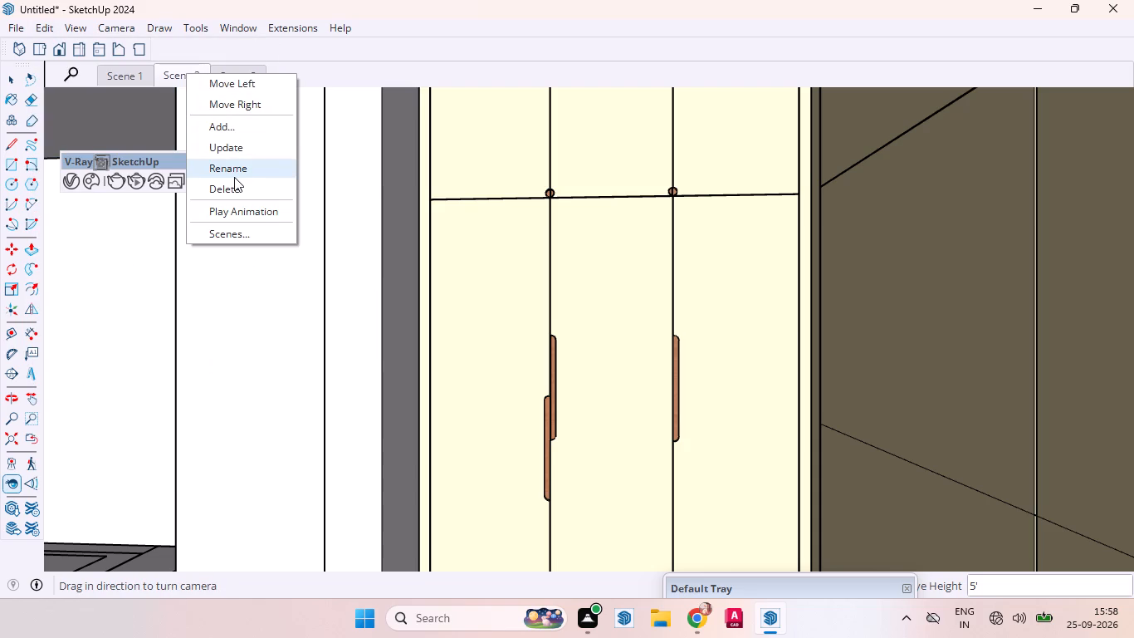
pyautogui.click(223, 150)
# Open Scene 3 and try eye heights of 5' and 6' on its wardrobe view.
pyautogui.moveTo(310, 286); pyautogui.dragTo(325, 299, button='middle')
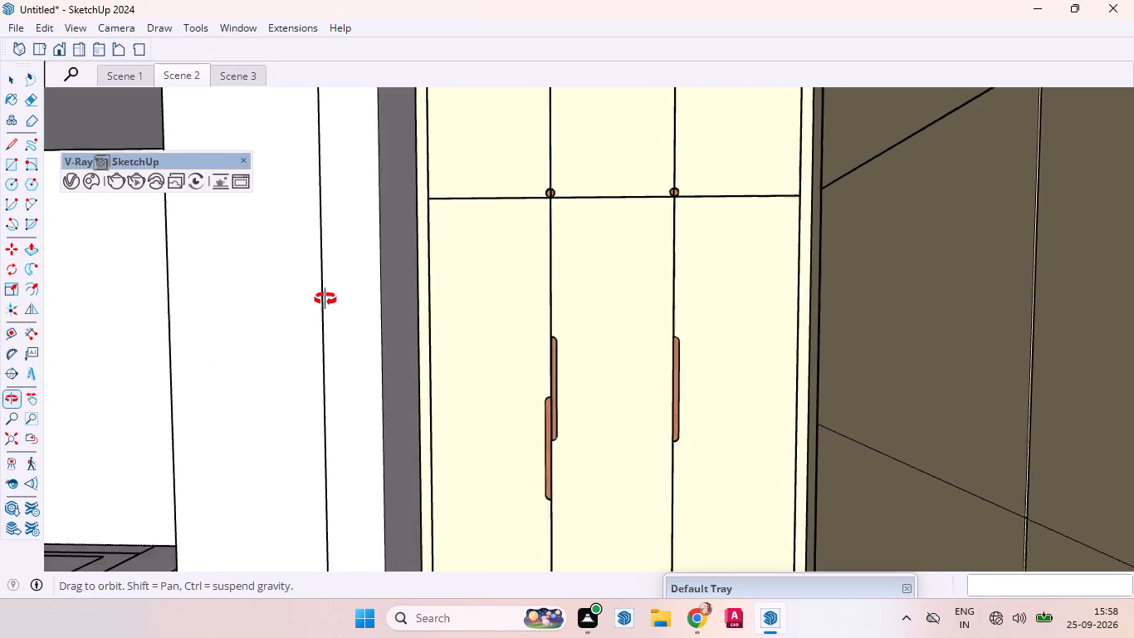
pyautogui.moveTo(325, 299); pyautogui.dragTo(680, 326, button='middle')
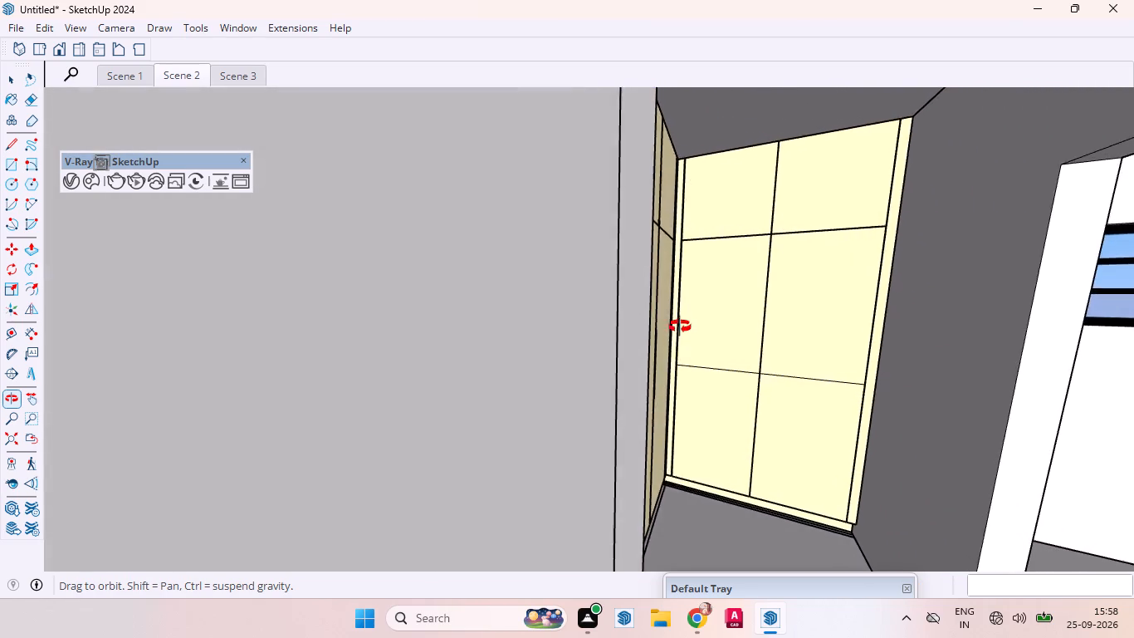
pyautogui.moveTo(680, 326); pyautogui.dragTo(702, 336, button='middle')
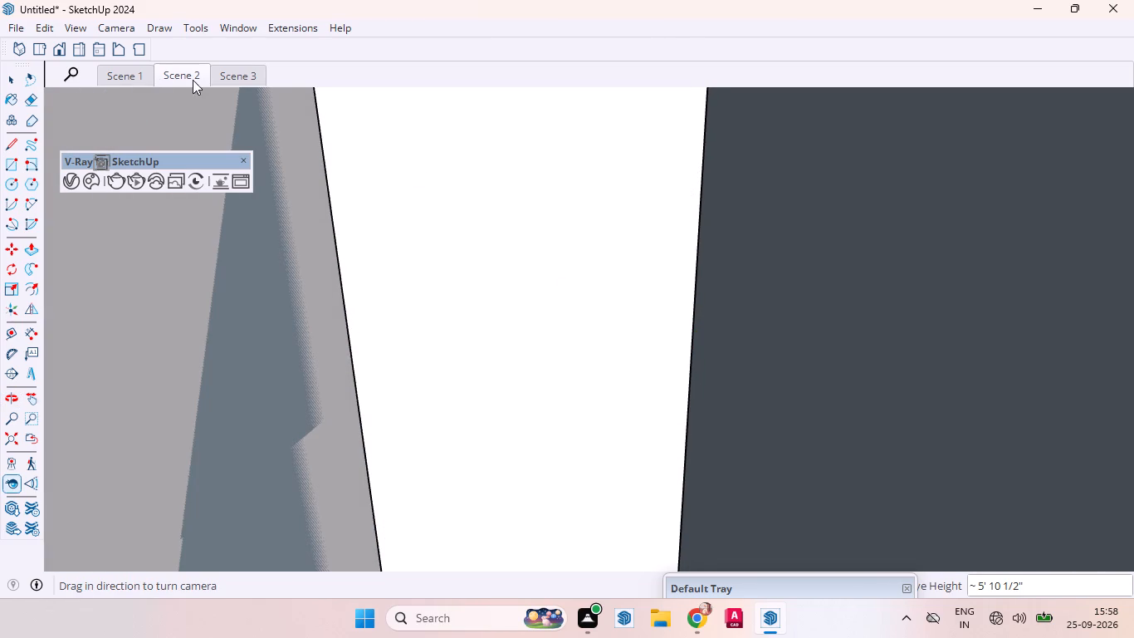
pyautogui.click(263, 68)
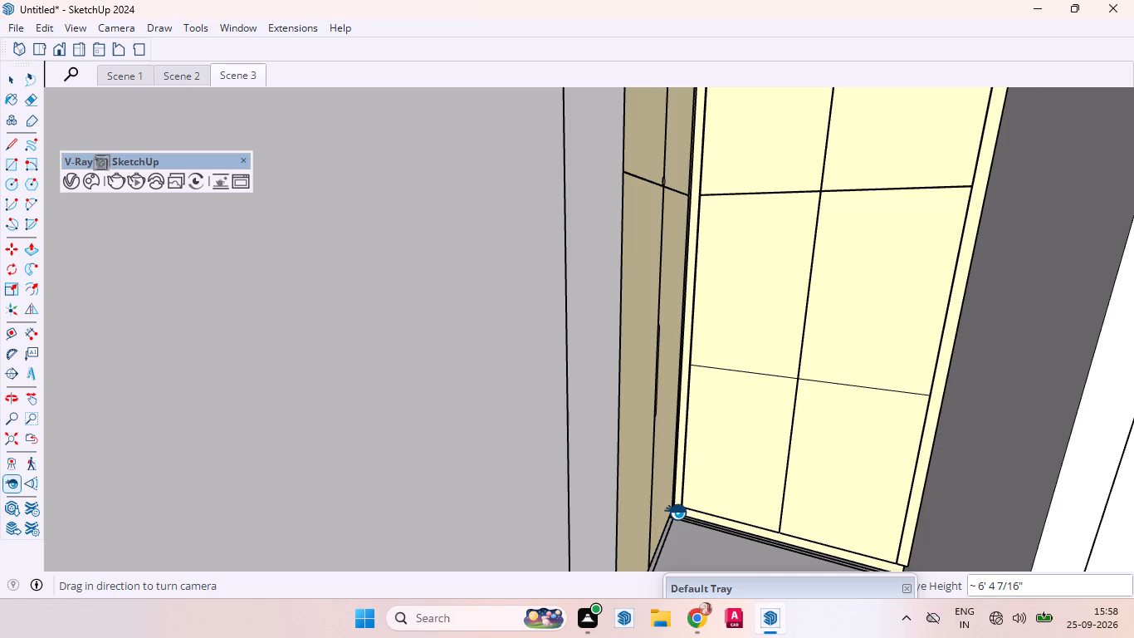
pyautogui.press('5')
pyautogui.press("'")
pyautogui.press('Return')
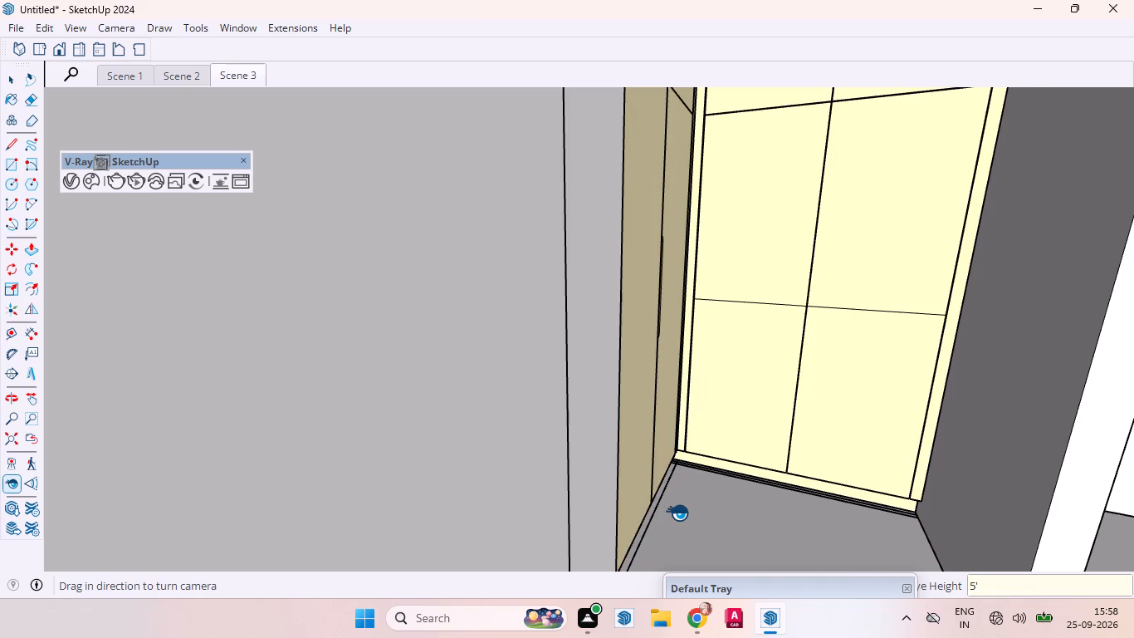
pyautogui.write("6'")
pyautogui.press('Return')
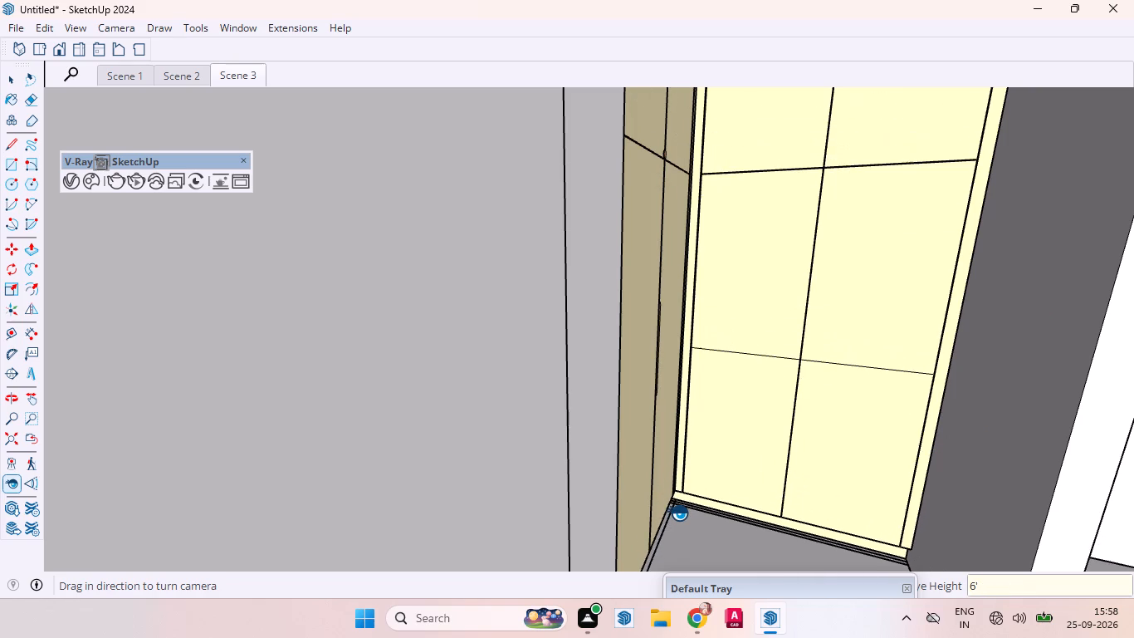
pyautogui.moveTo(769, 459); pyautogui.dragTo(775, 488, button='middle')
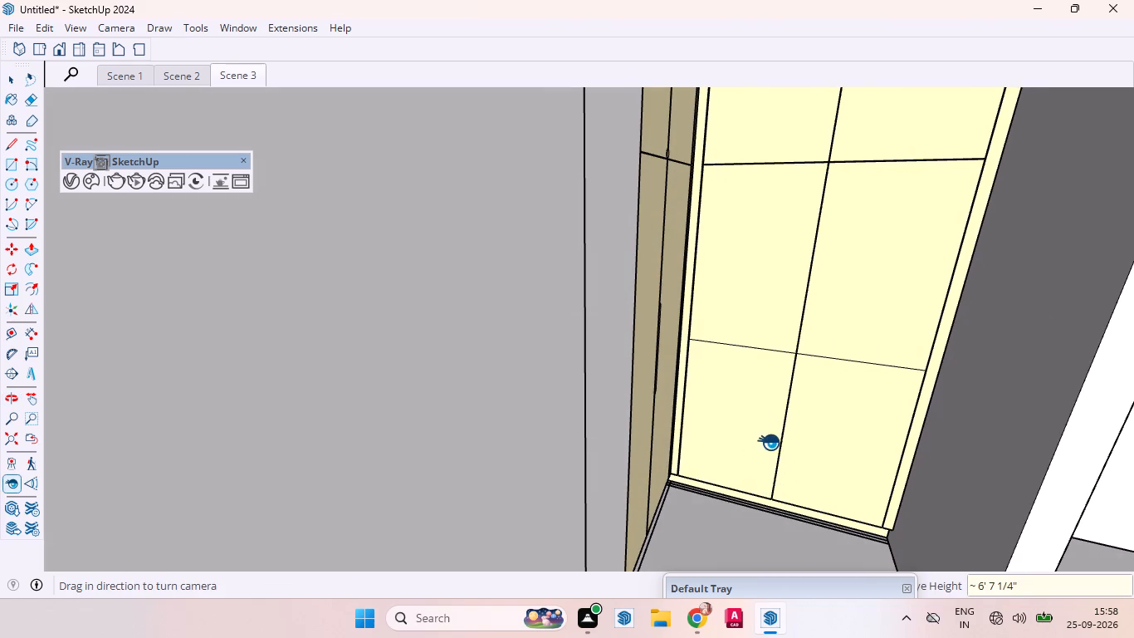
# Hide the roof slab group to expose the rooms for reframing Scene 3.
pyautogui.press('space')
pyautogui.scroll(-7, 554, 399)
pyautogui.scroll(2, 575, 456)
pyautogui.scroll(-16, 575, 458)
pyautogui.scroll(1, 592, 471)
pyautogui.scroll(-6, 553, 453)
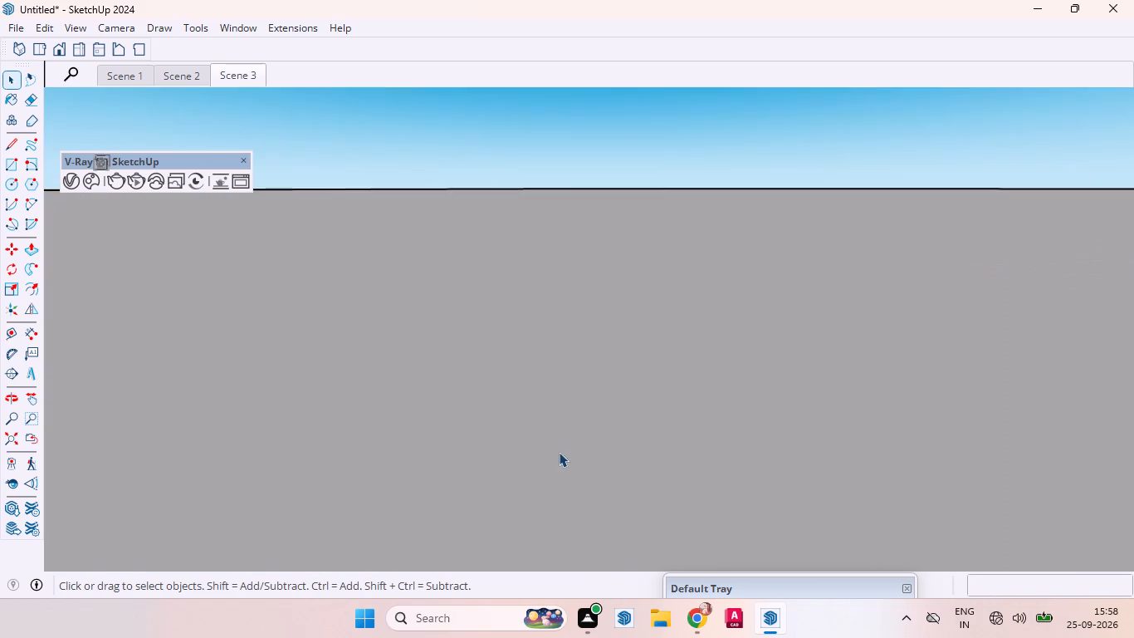
pyautogui.scroll(-7, 590, 418)
pyautogui.click(598, 337)
pyautogui.rightClick(639, 354)
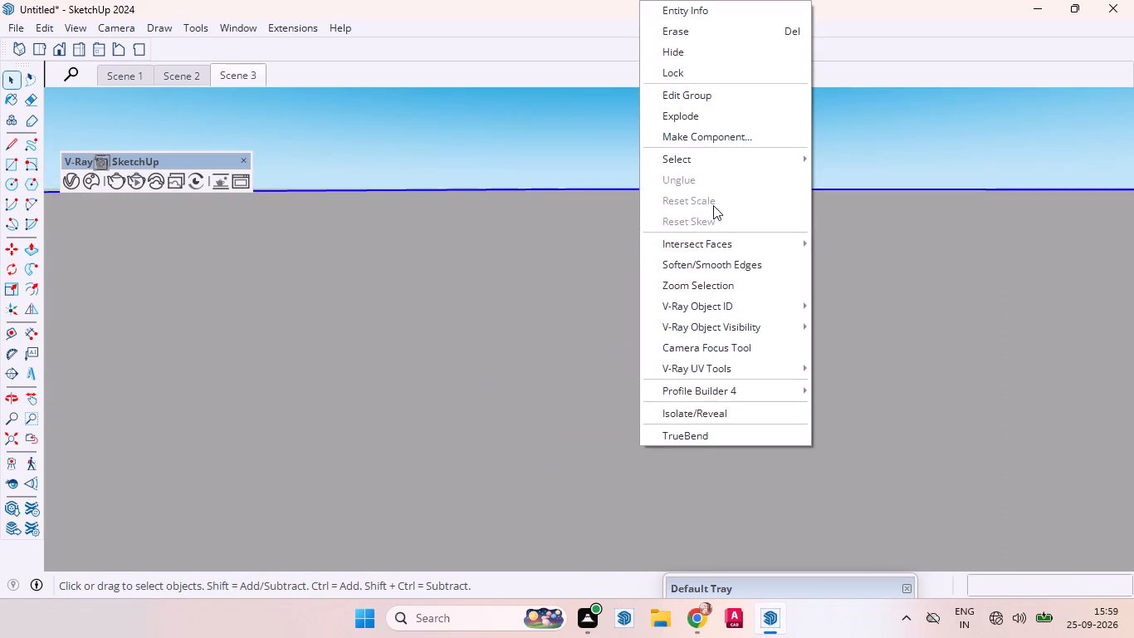
pyautogui.click(679, 46)
# Position the camera at the wardrobe passage opening off the bedroom, facing the two-door end wardrobe, at an eye height of 5'.
pyautogui.scroll(-1, 718, 118)
pyautogui.scroll(3, 752, 142)
pyautogui.scroll(-5, 775, 154)
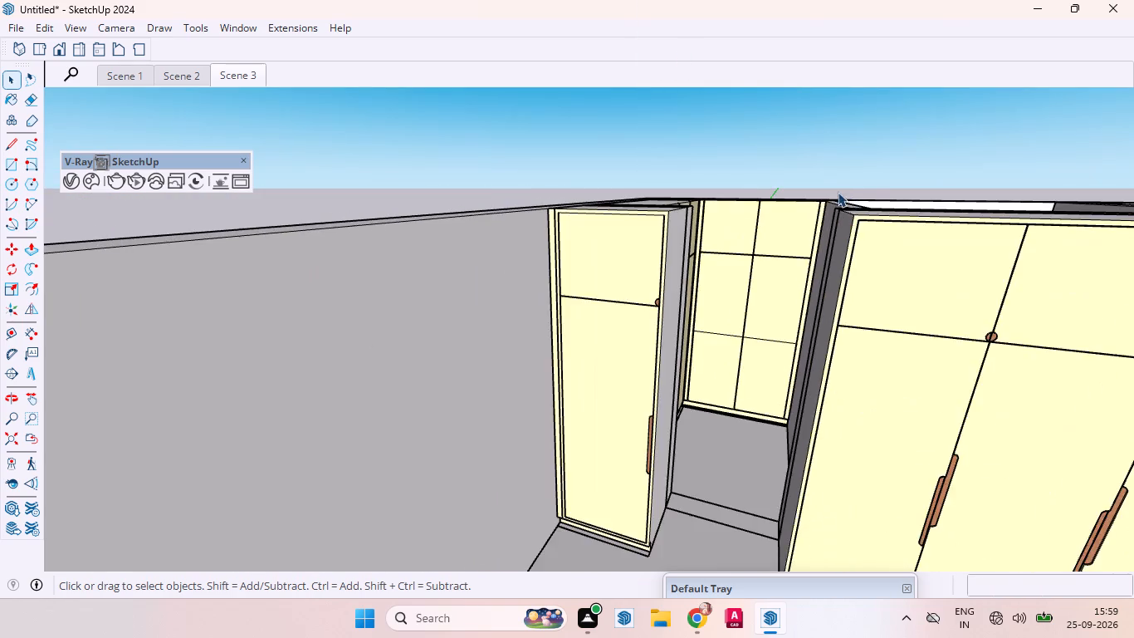
pyautogui.moveTo(838, 195); pyautogui.dragTo(930, 637, button='middle')
pyautogui.scroll(-7, 274, 2)
pyautogui.scroll(-11, 334, 307)
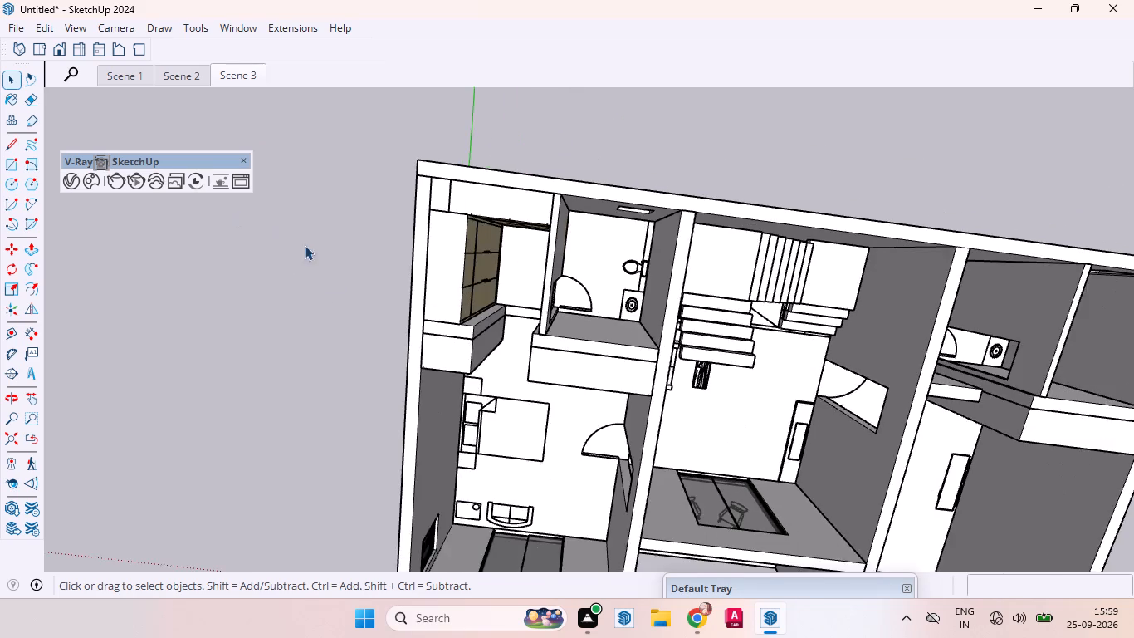
pyautogui.scroll(4, 354, 316)
pyautogui.moveTo(441, 381); pyautogui.dragTo(531, 289, button='middle')
pyautogui.moveTo(728, 446); pyautogui.dragTo(913, 448, button='middle')
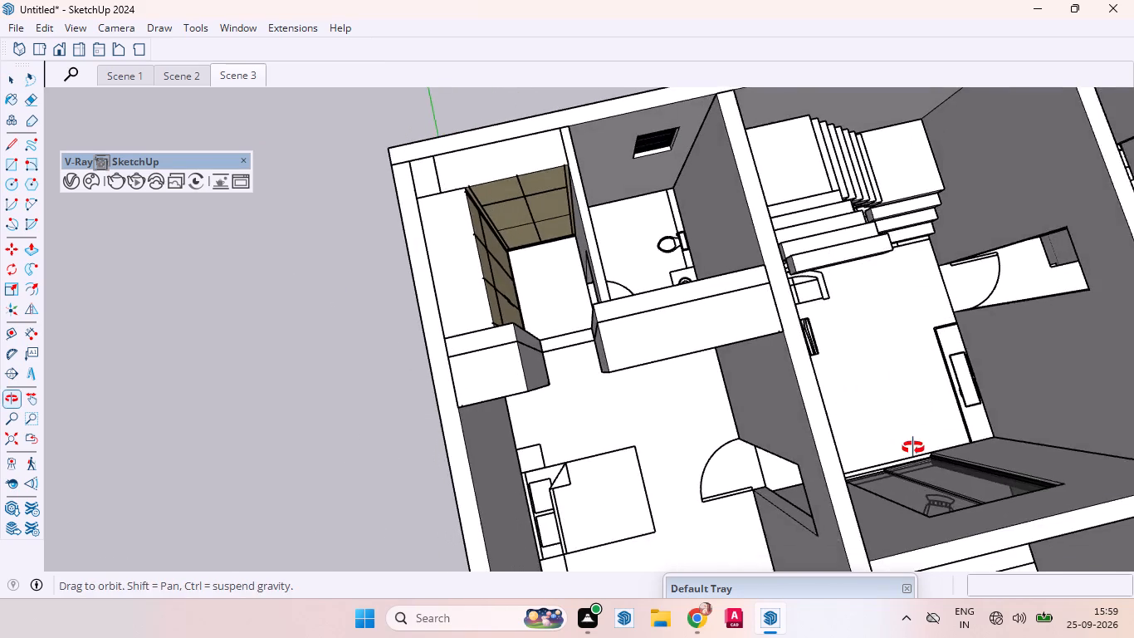
pyautogui.moveTo(913, 448); pyautogui.dragTo(913, 443, button='middle')
pyautogui.scroll(3, 588, 380)
pyautogui.moveTo(567, 391); pyautogui.dragTo(538, 465, button='middle')
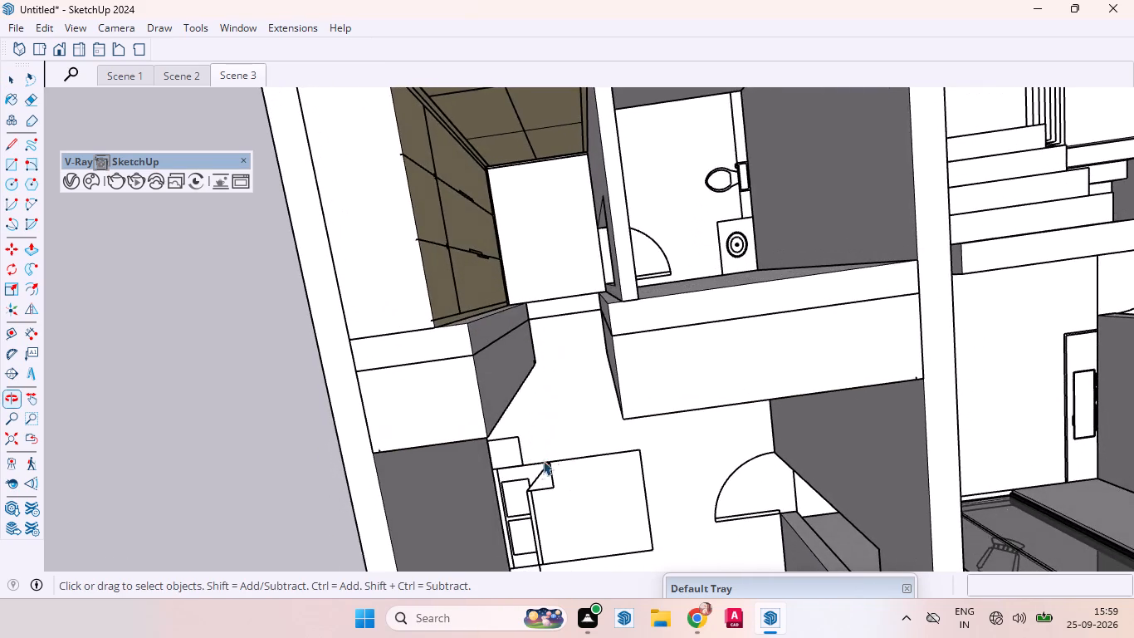
pyautogui.scroll(-10, 557, 459)
pyautogui.moveTo(556, 486); pyautogui.dragTo(516, 385, button='middle')
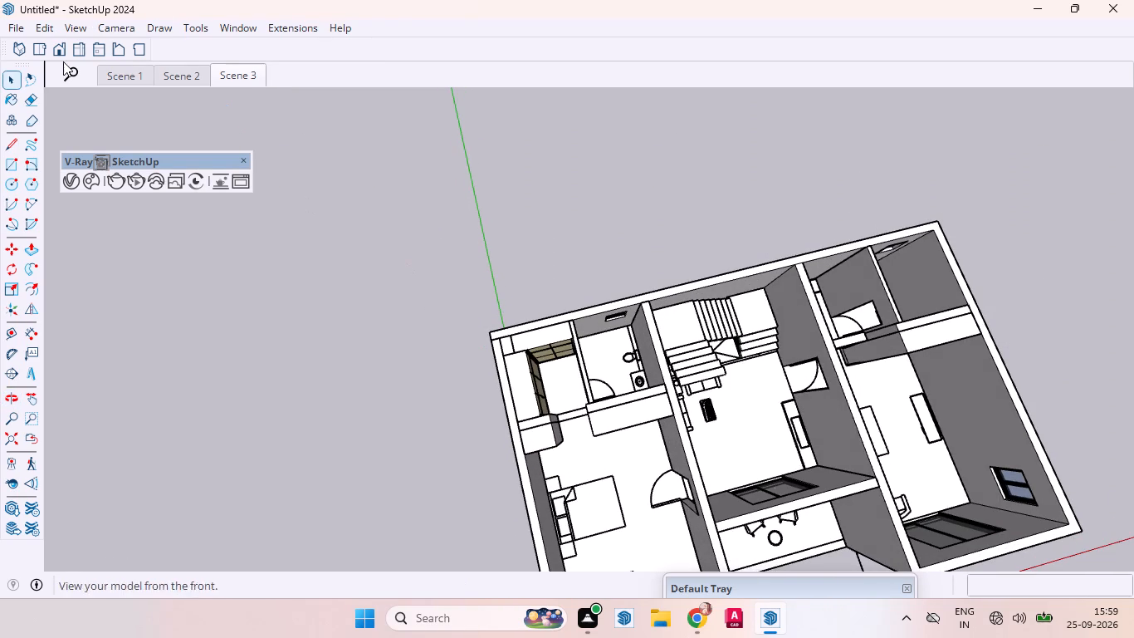
pyautogui.click(47, 52)
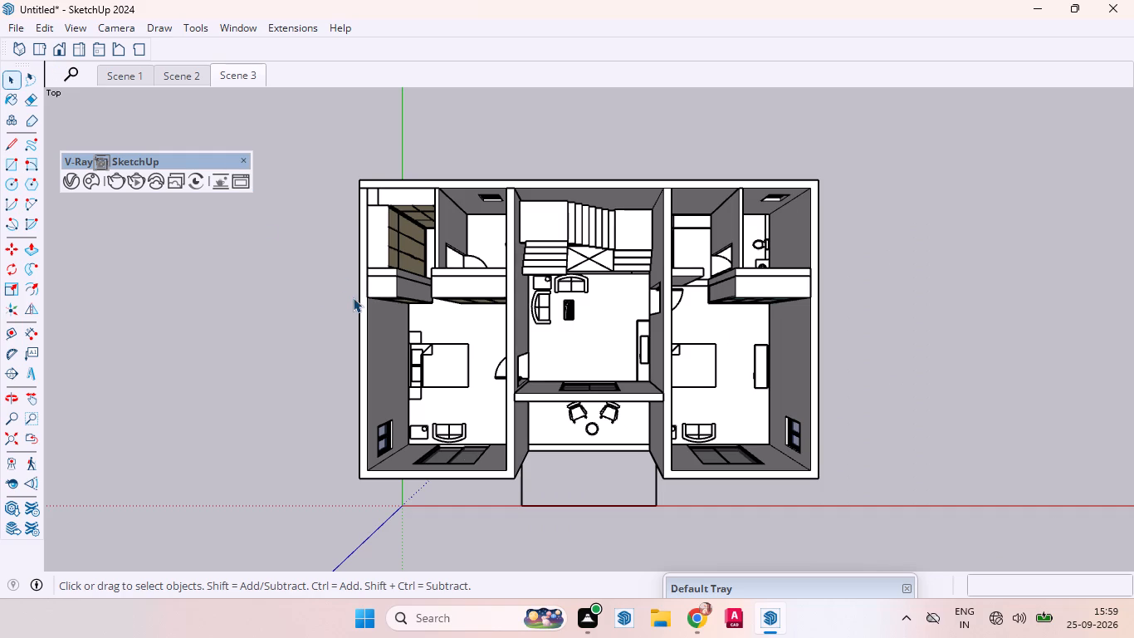
pyautogui.click(26, 401)
pyautogui.moveTo(208, 437); pyautogui.dragTo(405, 454)
pyautogui.press('space')
pyautogui.click(8, 464)
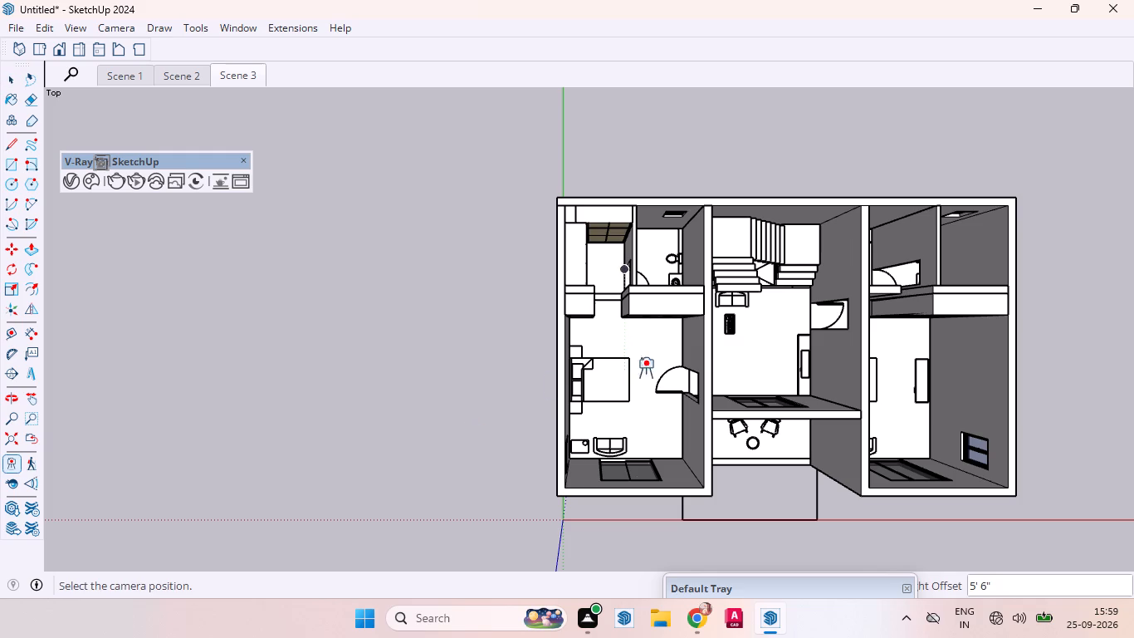
pyautogui.scroll(1, 626, 275)
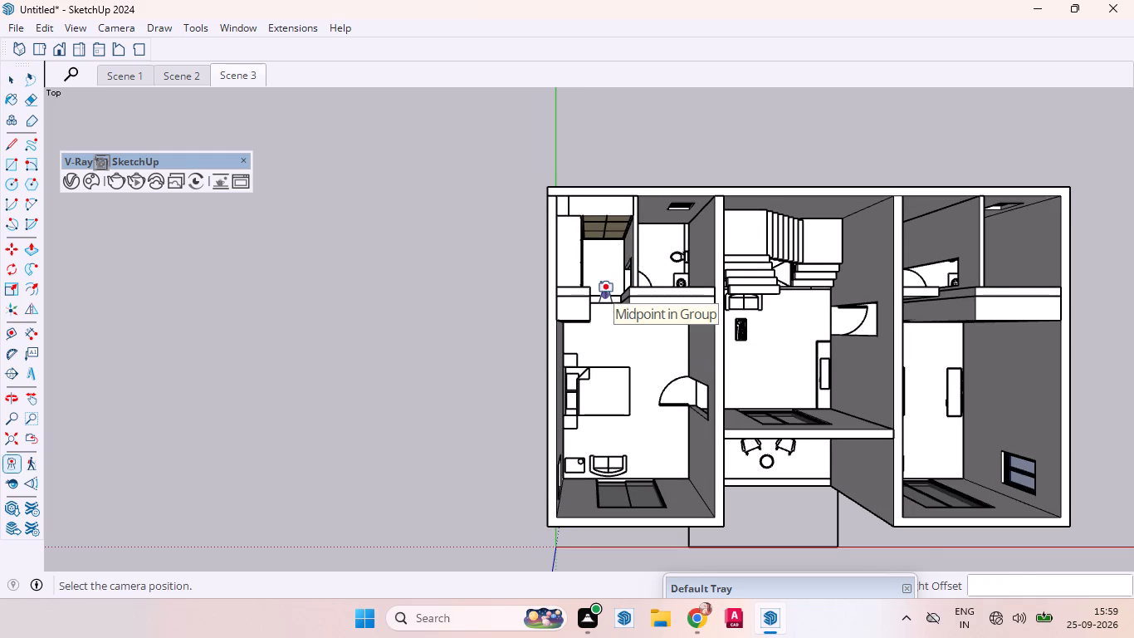
pyautogui.click(604, 296)
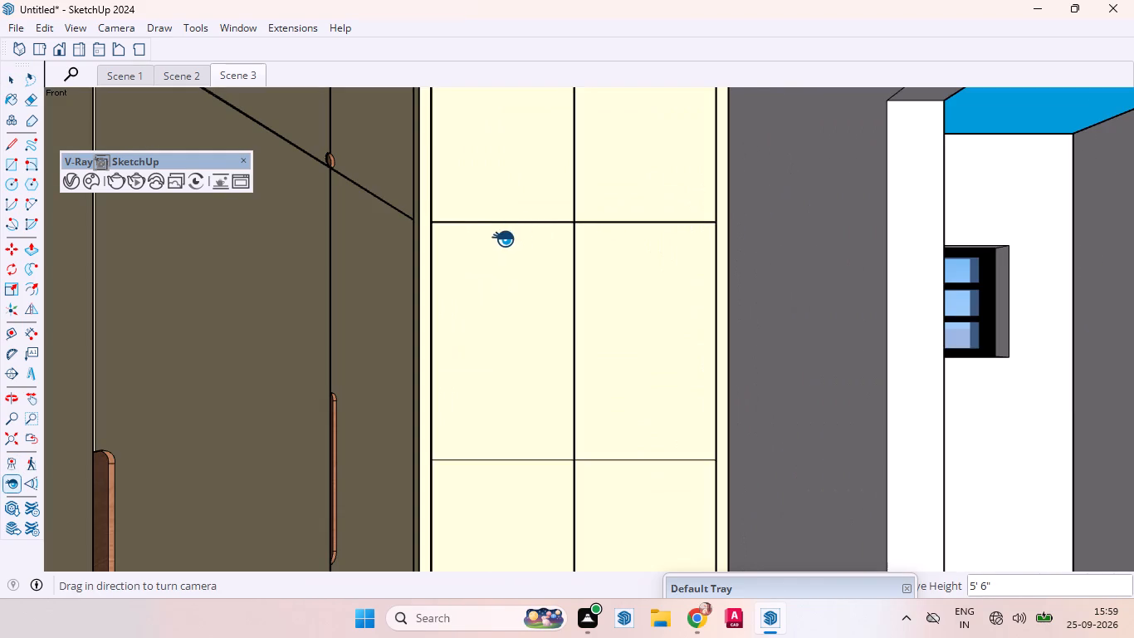
pyautogui.write("5'")
pyautogui.press('Return')
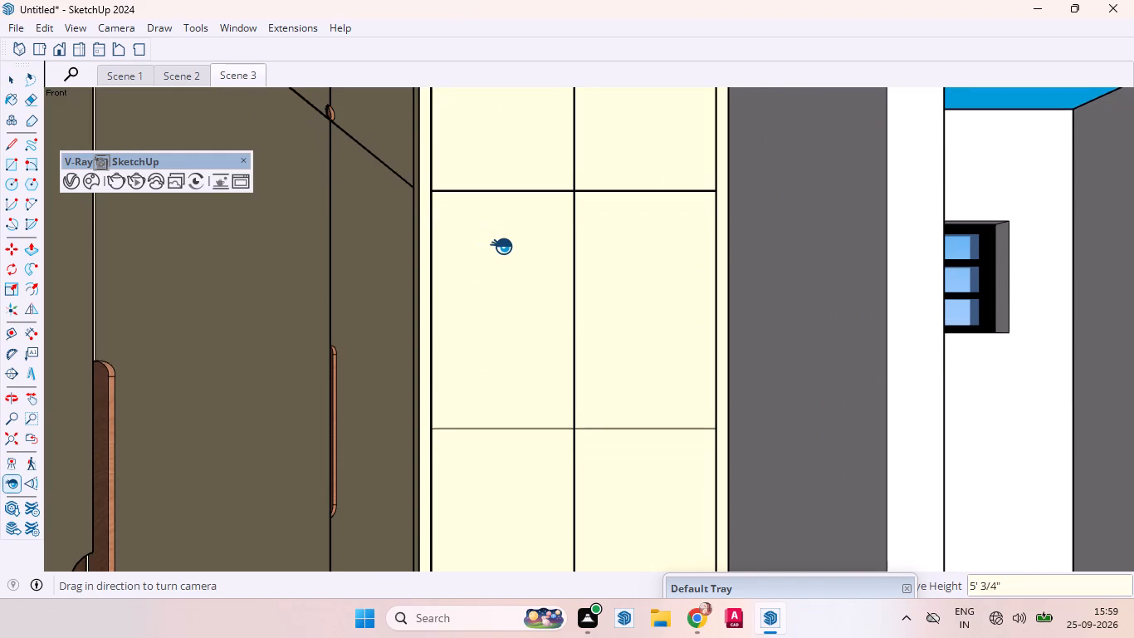
# Set the camera's field of view to 65 degrees for the wardrobe view.
pyautogui.write('60')
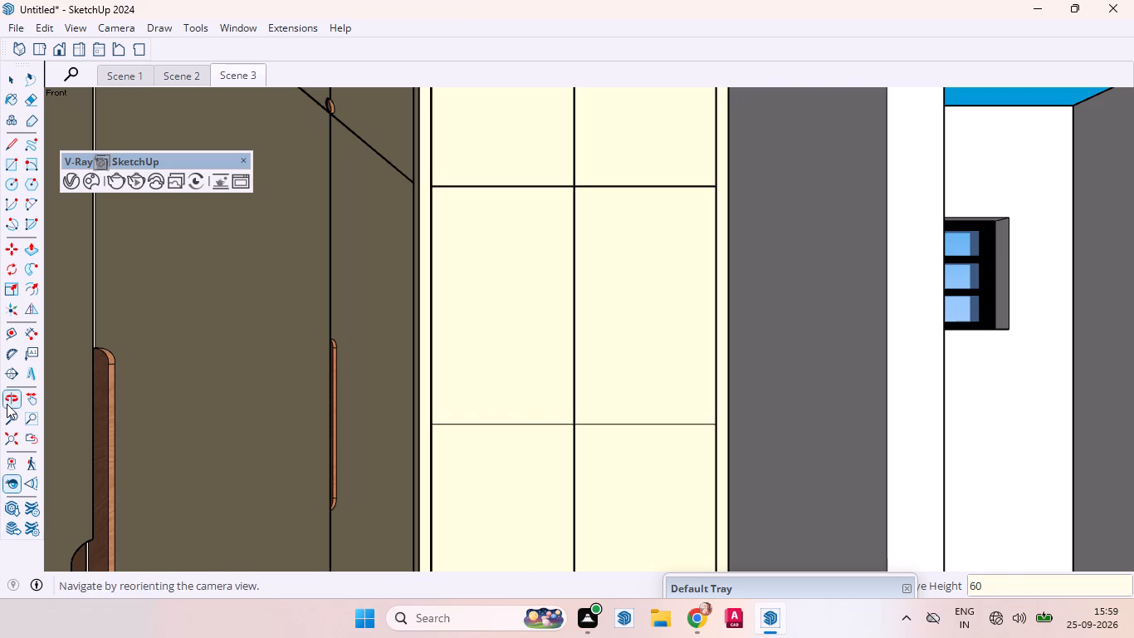
pyautogui.click(7, 426)
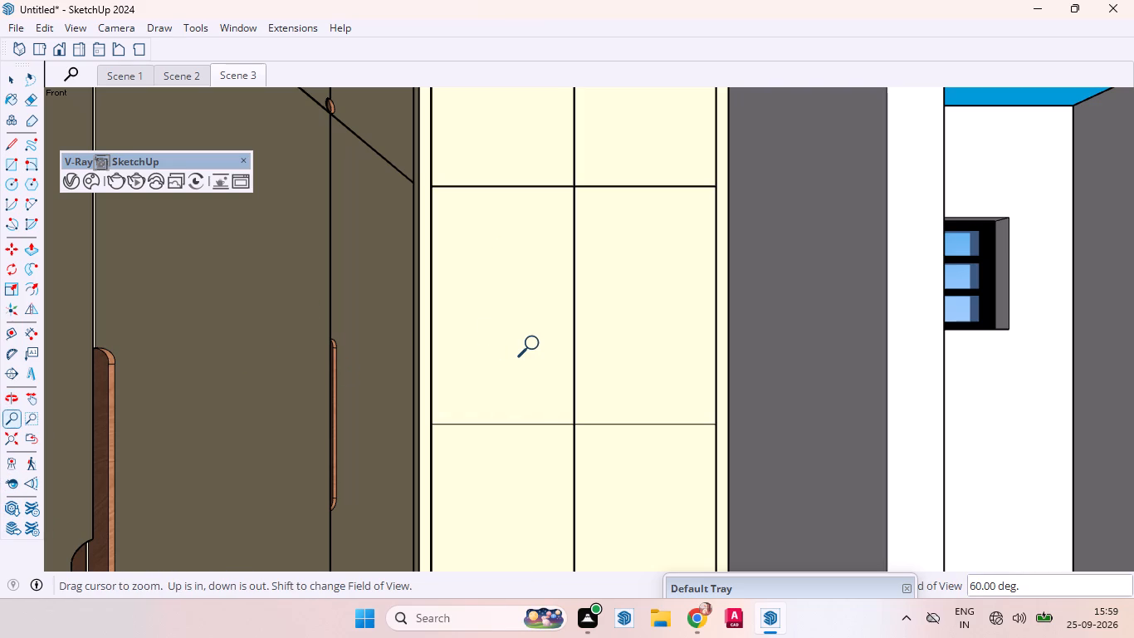
pyautogui.press('6')
pyautogui.press('5')
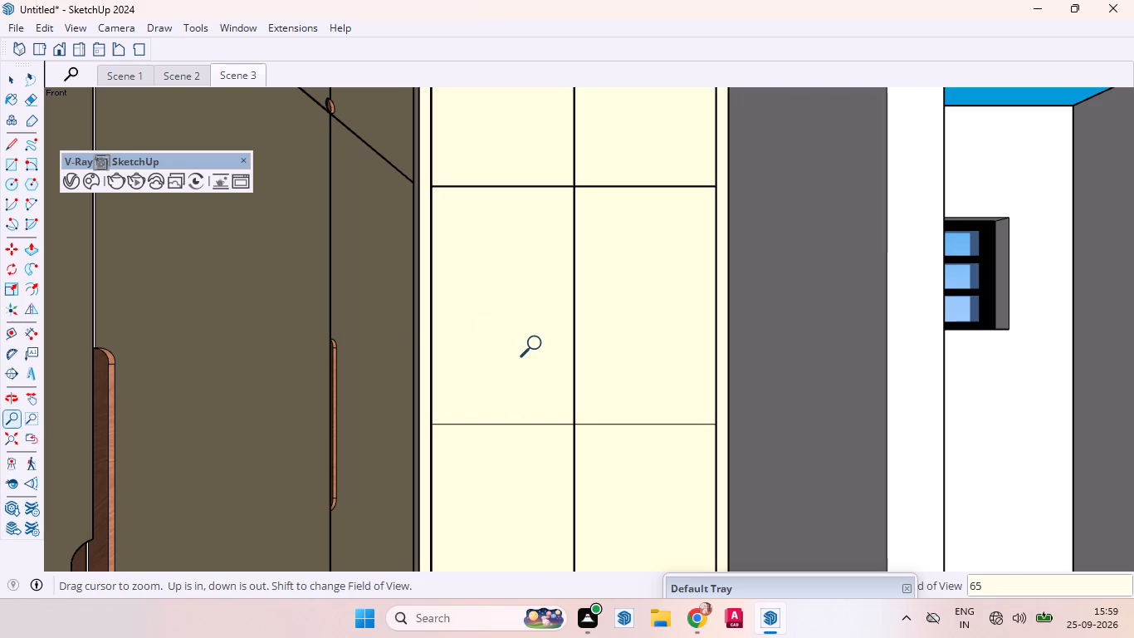
pyautogui.press('Return')
pyautogui.press('space')
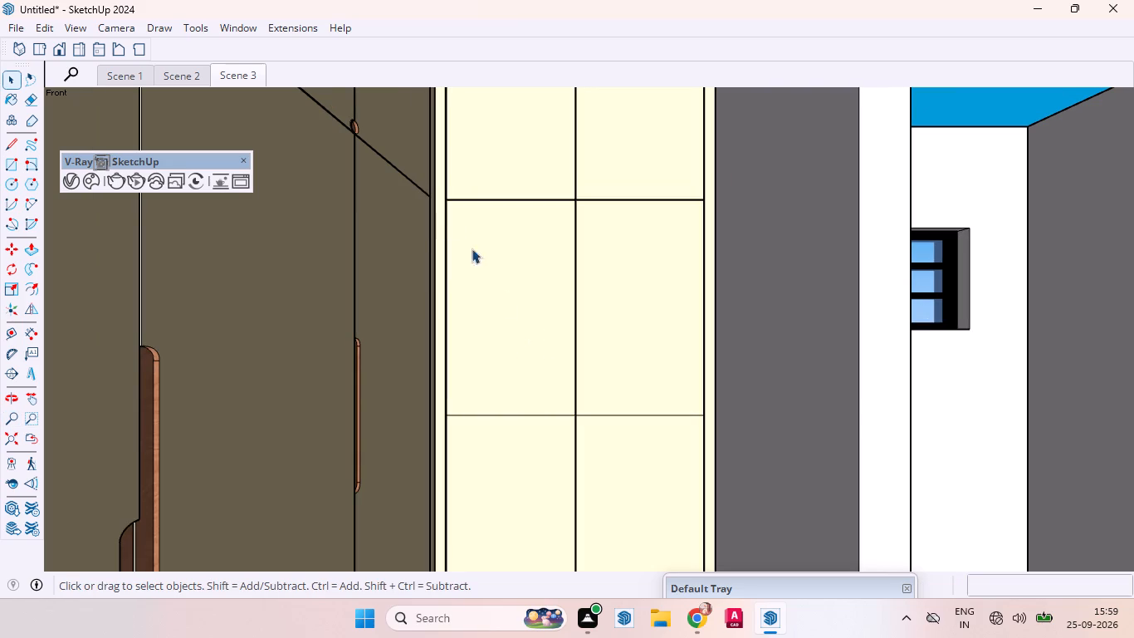
# Unhide the roof slab group and update Scene 3 with the new wardrobe view.
pyautogui.rightClick(231, 76)
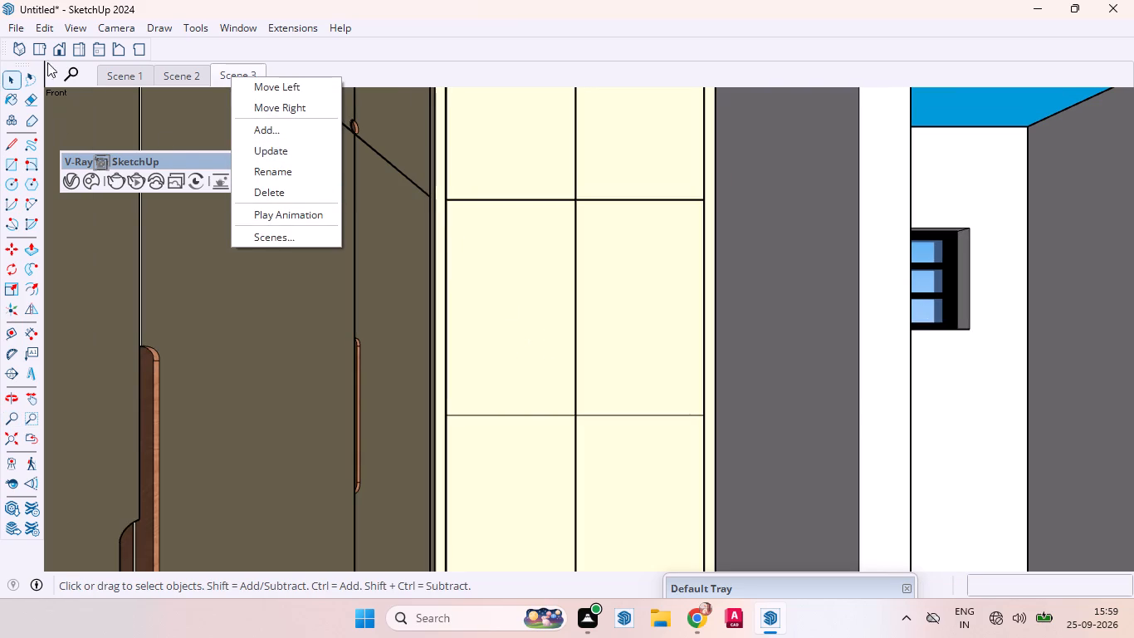
pyautogui.click(44, 22)
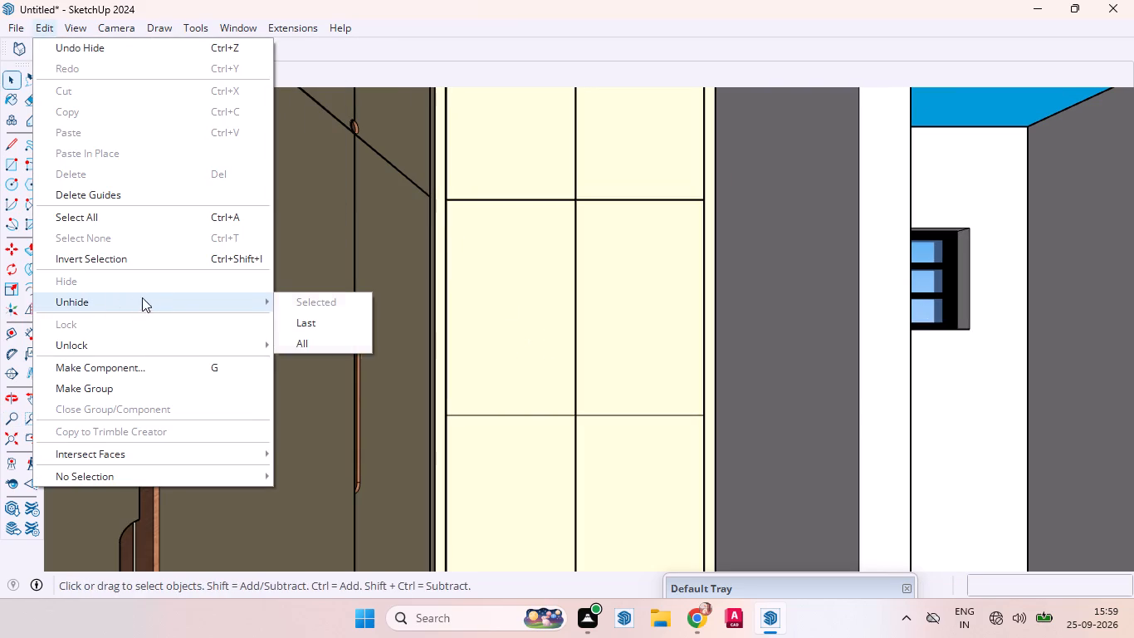
pyautogui.click(304, 321)
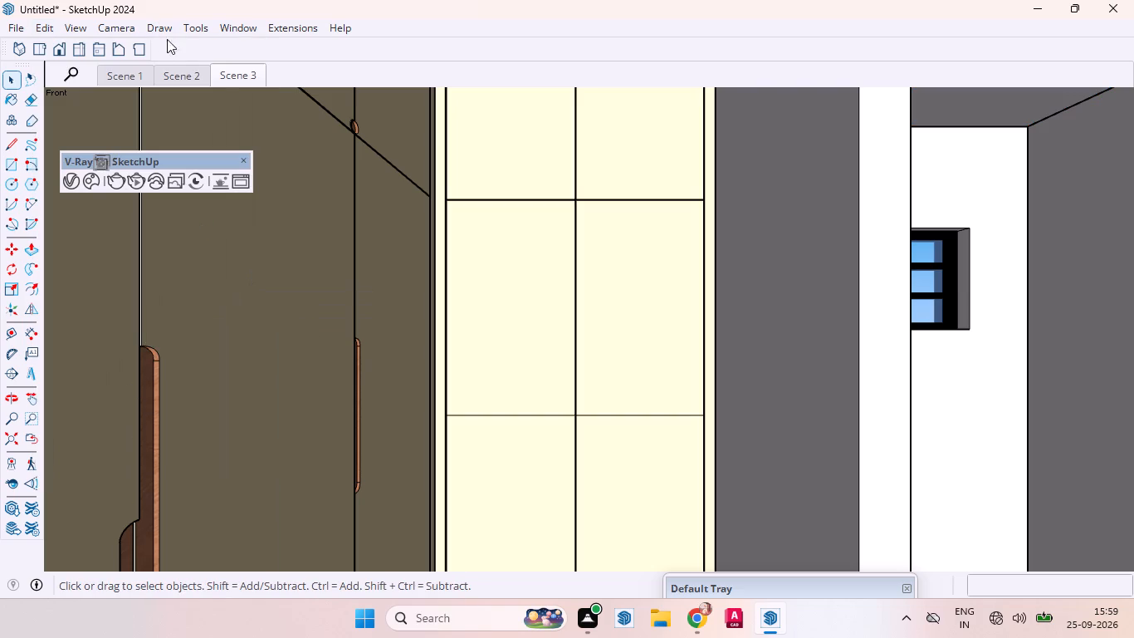
pyautogui.rightClick(225, 73)
pyautogui.click(267, 151)
# Review the saved wardrobe views of Scenes 1, 2 and 3.
pyautogui.click(192, 78)
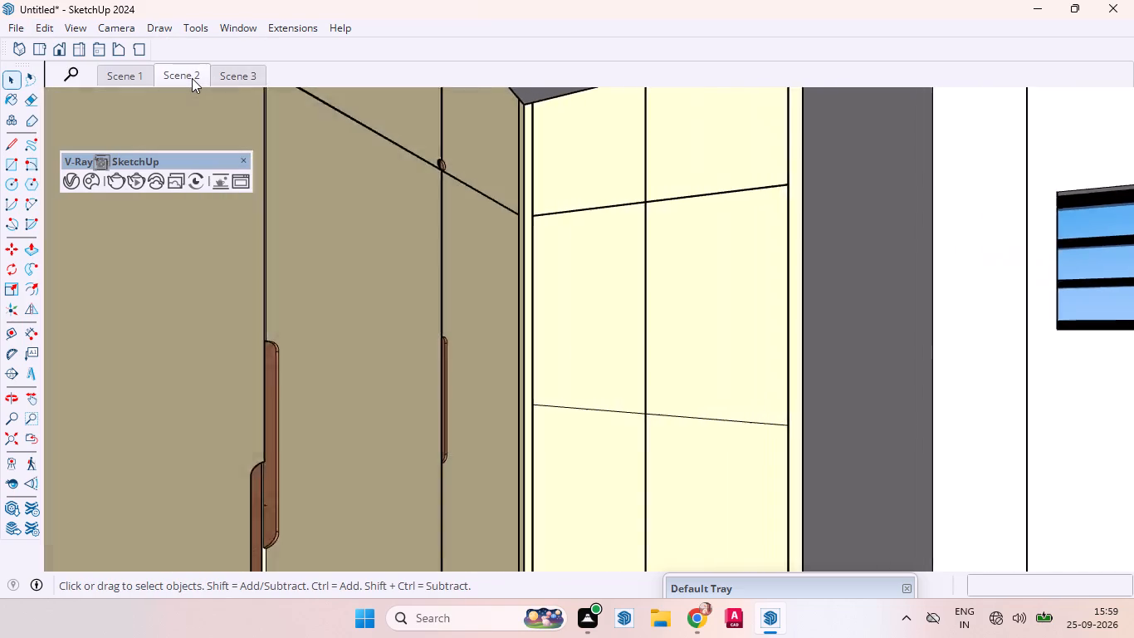
pyautogui.click(134, 79)
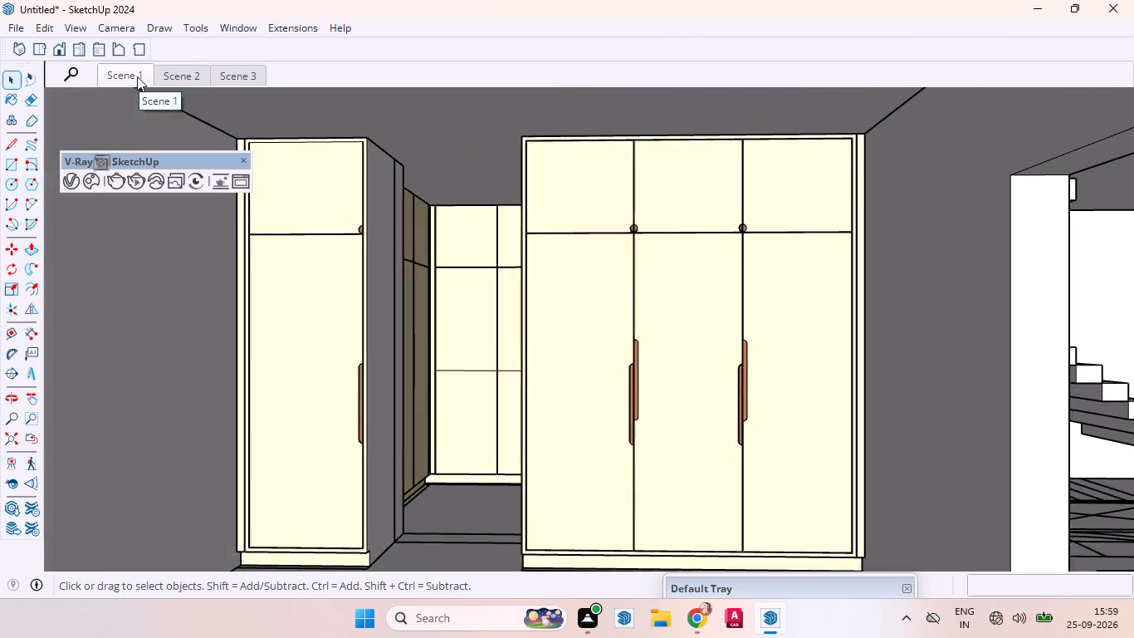
pyautogui.click(166, 74)
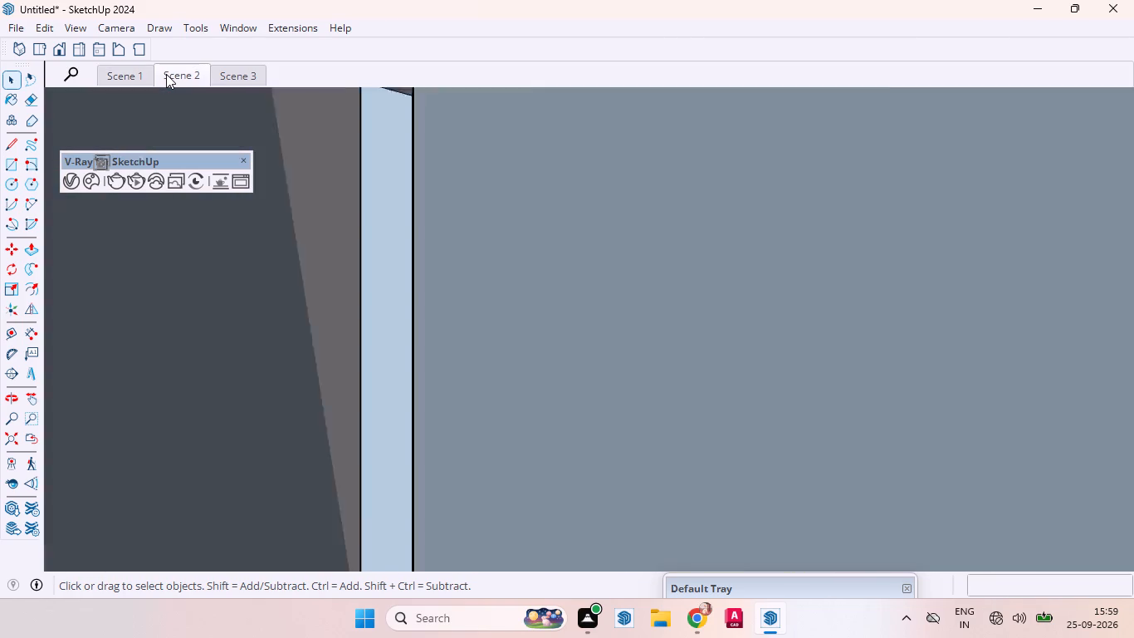
pyautogui.click(227, 78)
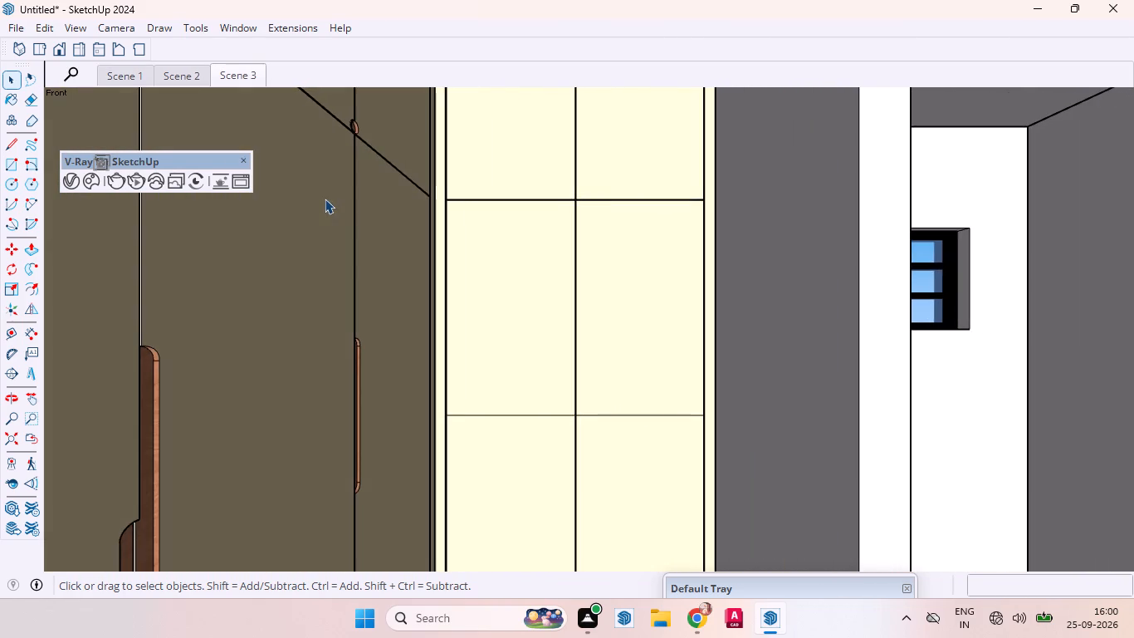
# Reposition the Default Tray beside the house model so its Wood materials are fully accessible.
pyautogui.scroll(-2, 385, 223)
pyautogui.scroll(1, 412, 225)
pyautogui.scroll(-6, 414, 225)
pyautogui.scroll(1, 439, 247)
pyautogui.scroll(-1, 439, 247)
pyautogui.scroll(4, 439, 247)
pyautogui.scroll(-20, 439, 247)
pyautogui.scroll(-3, 439, 247)
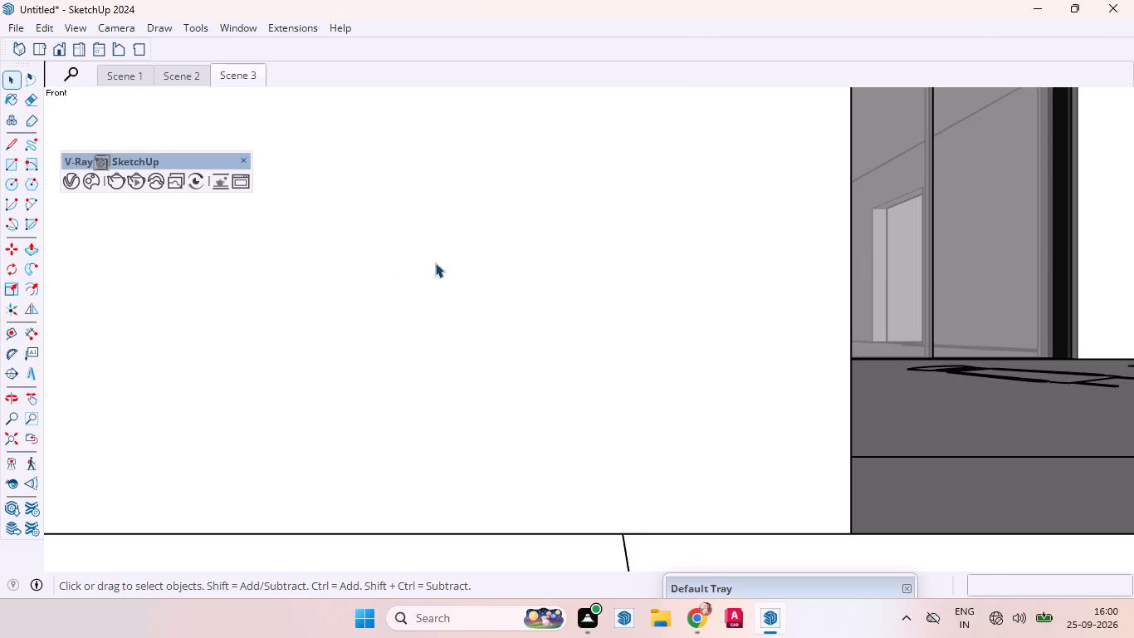
pyautogui.click(37, 56)
pyautogui.scroll(-18, 281, 221)
pyautogui.scroll(3, 369, 253)
pyautogui.scroll(-7, 374, 253)
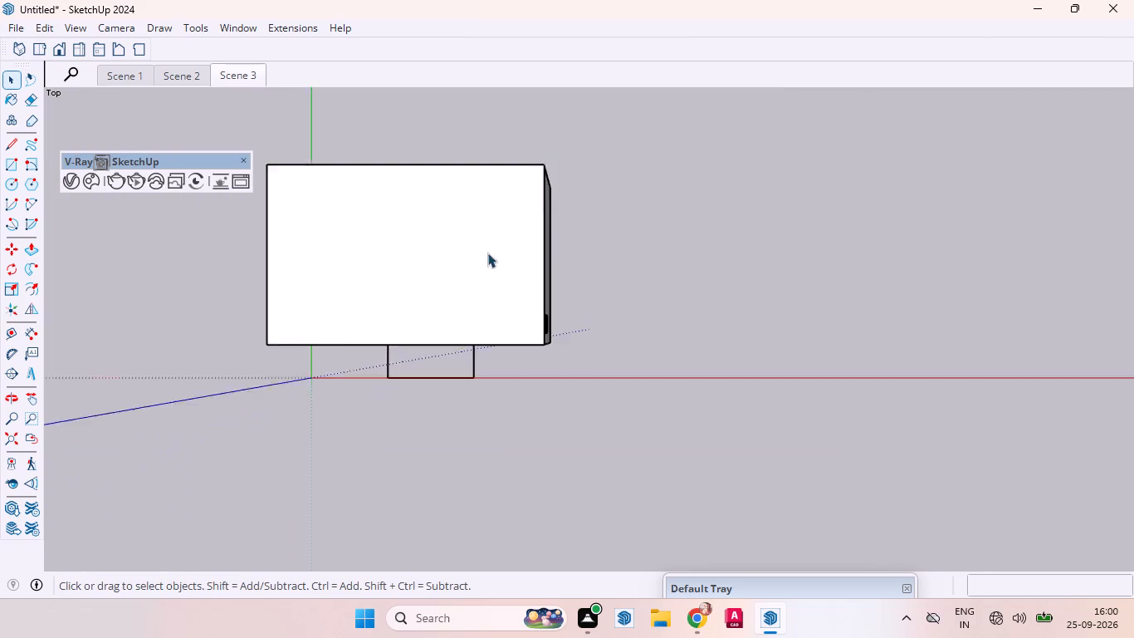
pyautogui.scroll(-1, 487, 253)
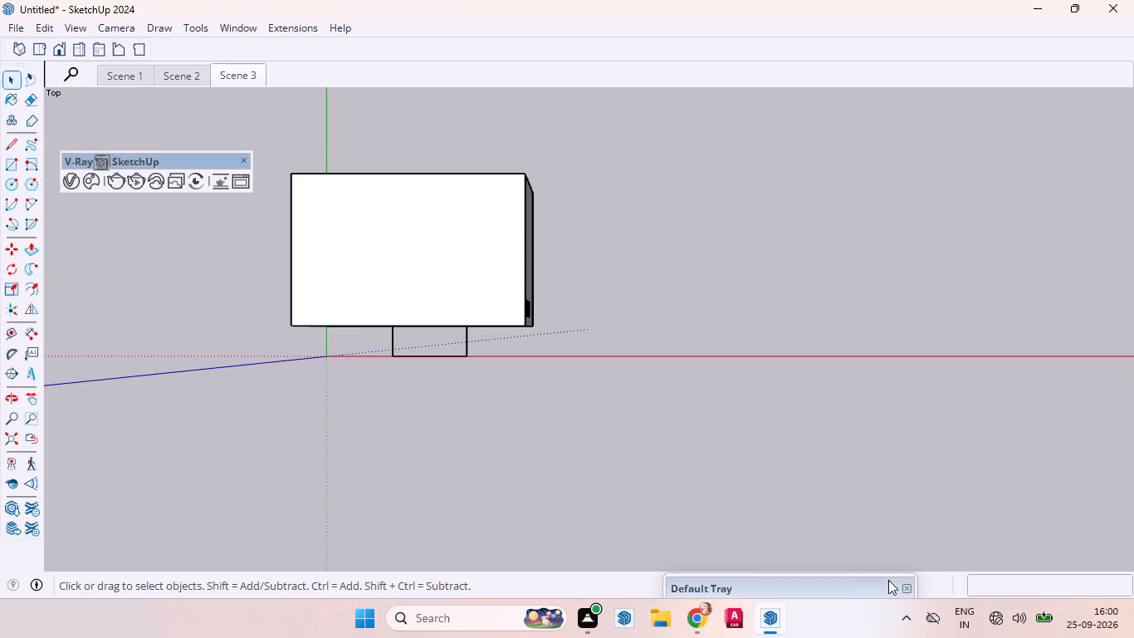
pyautogui.moveTo(858, 582); pyautogui.dragTo(1041, 68)
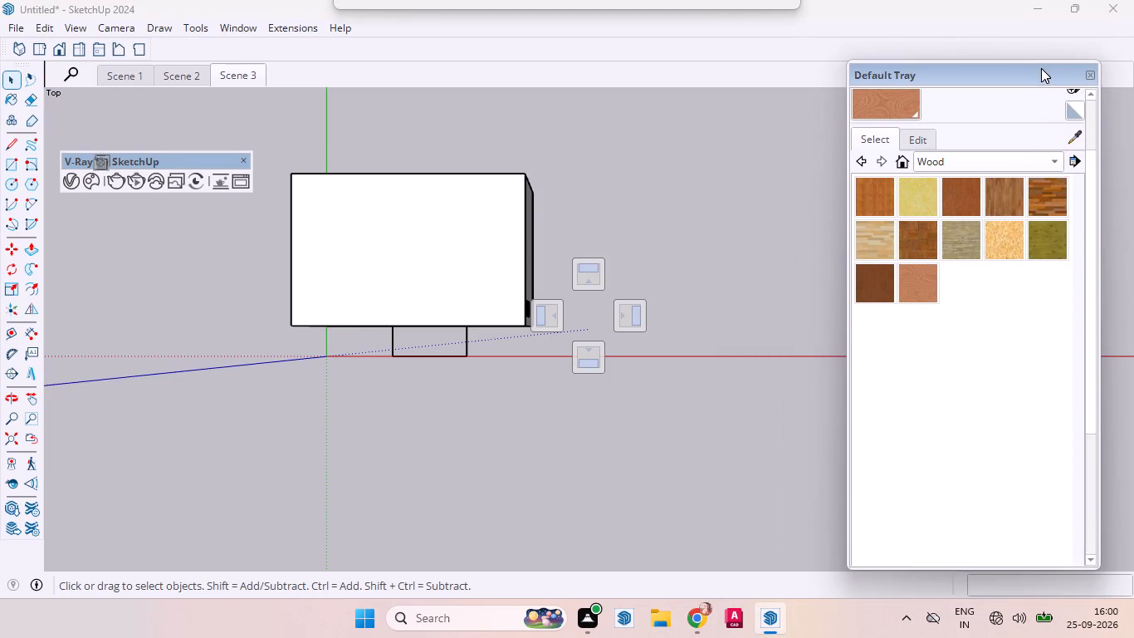
pyautogui.moveTo(1041, 68); pyautogui.dragTo(1048, 66)
# Hide the roof slab group again to expose the rooms from above.
pyautogui.scroll(-8, 455, 294)
pyautogui.scroll(2, 393, 376)
pyautogui.scroll(-1, 393, 376)
pyautogui.scroll(2, 393, 376)
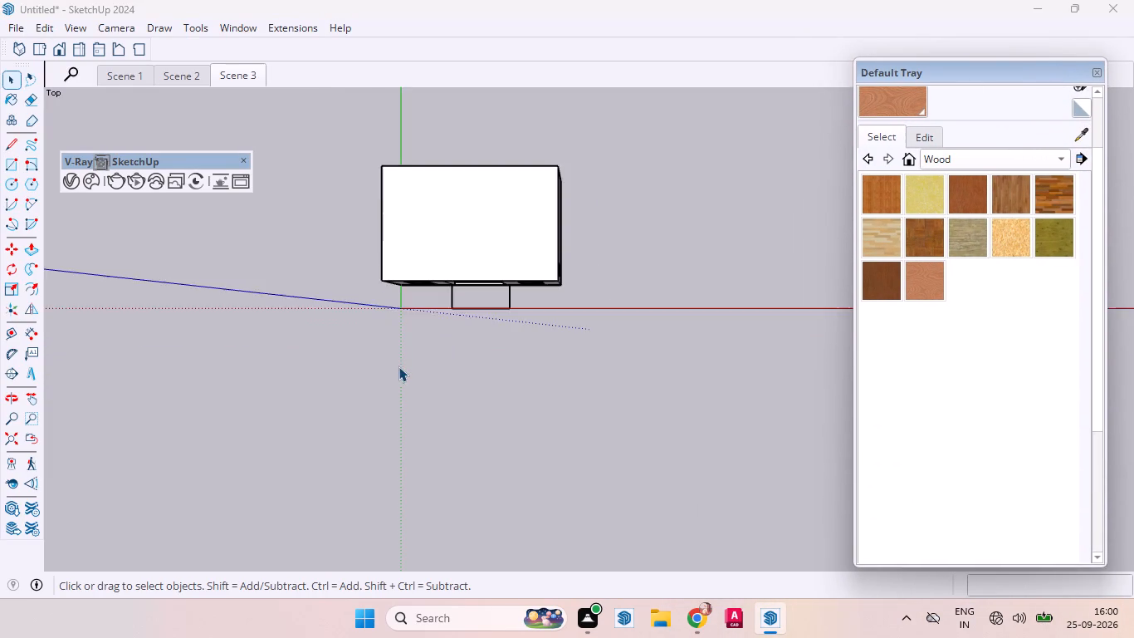
pyautogui.scroll(9, 398, 366)
pyautogui.moveTo(412, 351); pyautogui.dragTo(553, 77, button='middle')
pyautogui.scroll(-1, 541, 221)
pyautogui.scroll(1, 540, 225)
pyautogui.scroll(-4, 540, 229)
pyautogui.scroll(1, 517, 346)
pyautogui.moveTo(516, 346); pyautogui.dragTo(423, 133, button='middle')
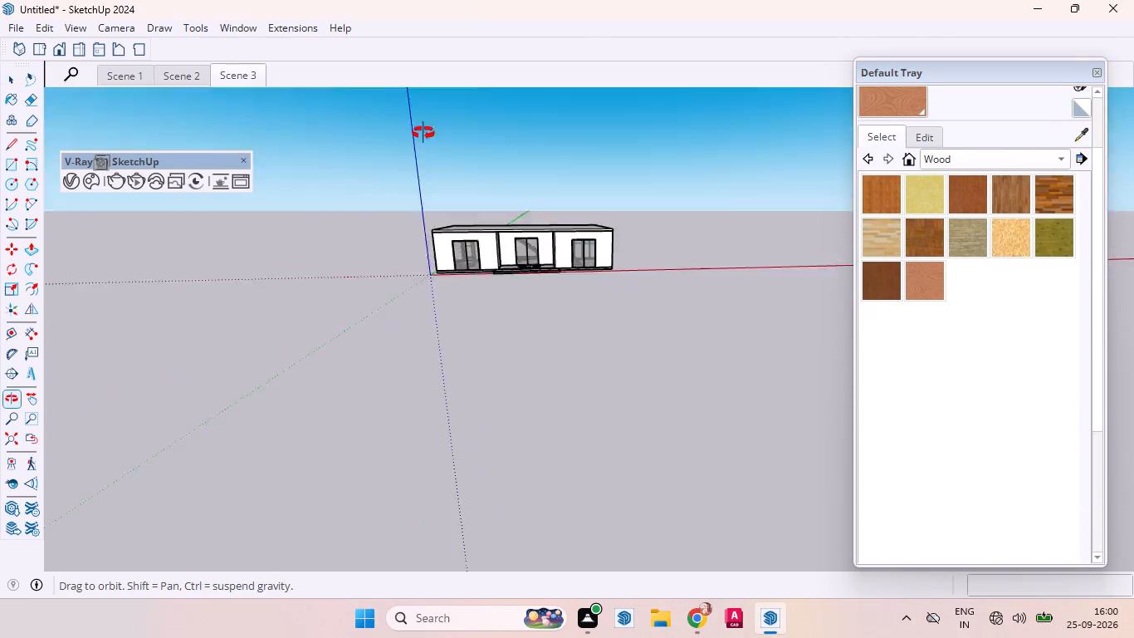
pyautogui.moveTo(423, 133); pyautogui.dragTo(425, 106, button='middle')
pyautogui.scroll(4, 506, 226)
pyautogui.scroll(-2, 516, 251)
pyautogui.scroll(4, 516, 251)
pyautogui.scroll(-1, 517, 251)
pyautogui.scroll(6, 523, 267)
pyautogui.moveTo(535, 309); pyautogui.dragTo(508, 444, button='middle')
pyautogui.scroll(4, 505, 321)
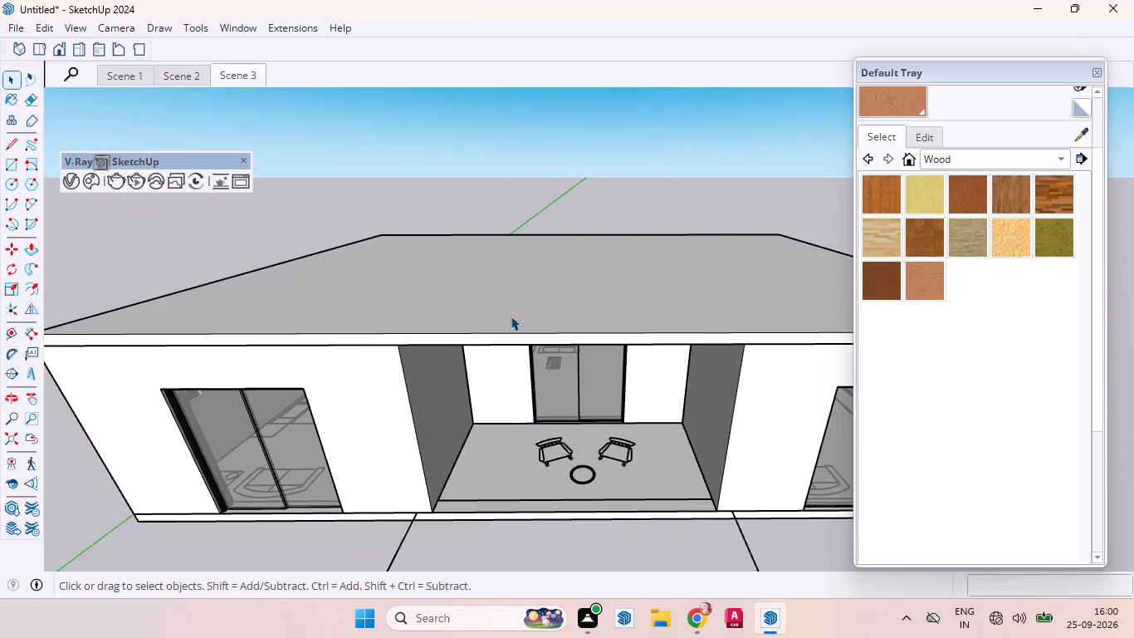
pyautogui.click(508, 317)
pyautogui.rightClick(508, 317)
pyautogui.click(553, 53)
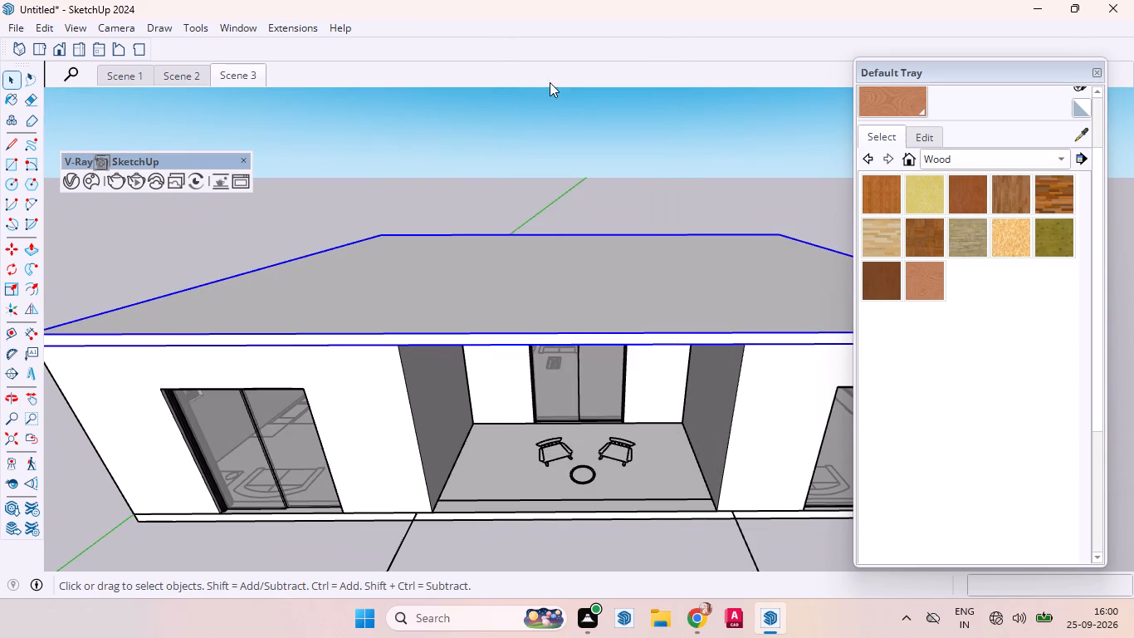
# Examine the bedroom wardrobes from above, closing in on the plain-fronted wardrobe in the dressing alcove.
pyautogui.scroll(-6, 537, 228)
pyautogui.scroll(15, 477, 252)
pyautogui.scroll(-1, 454, 229)
pyautogui.scroll(1, 454, 229)
pyautogui.moveTo(447, 253); pyautogui.dragTo(532, 377, button='middle')
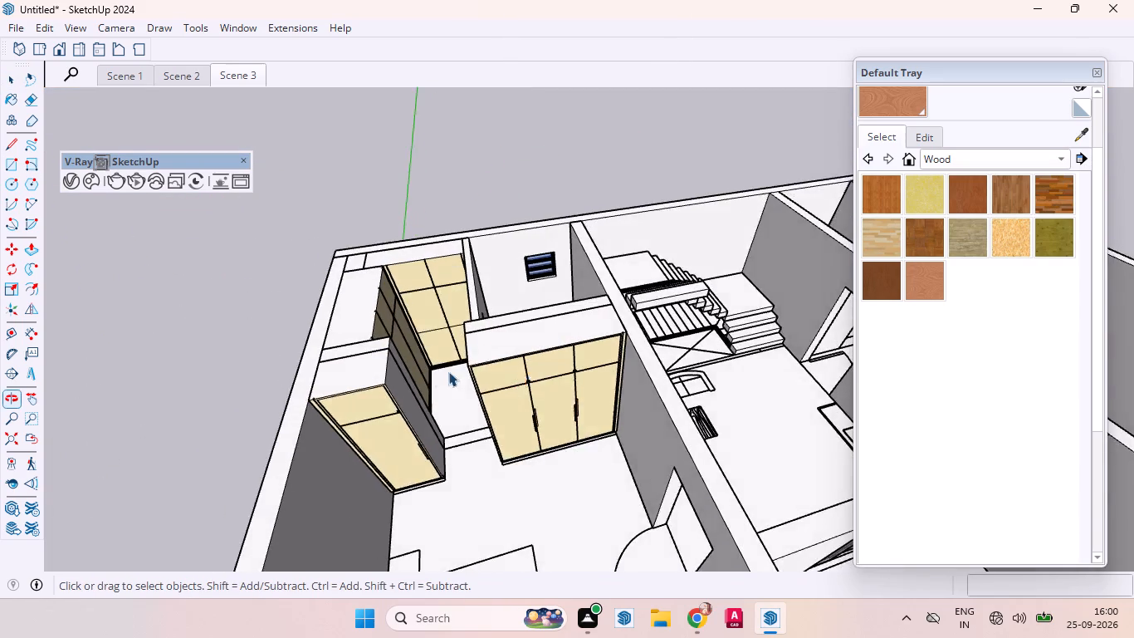
pyautogui.scroll(1, 435, 373)
pyautogui.scroll(-2, 435, 373)
pyautogui.scroll(3, 435, 373)
pyautogui.scroll(-1, 437, 369)
pyautogui.scroll(1, 441, 366)
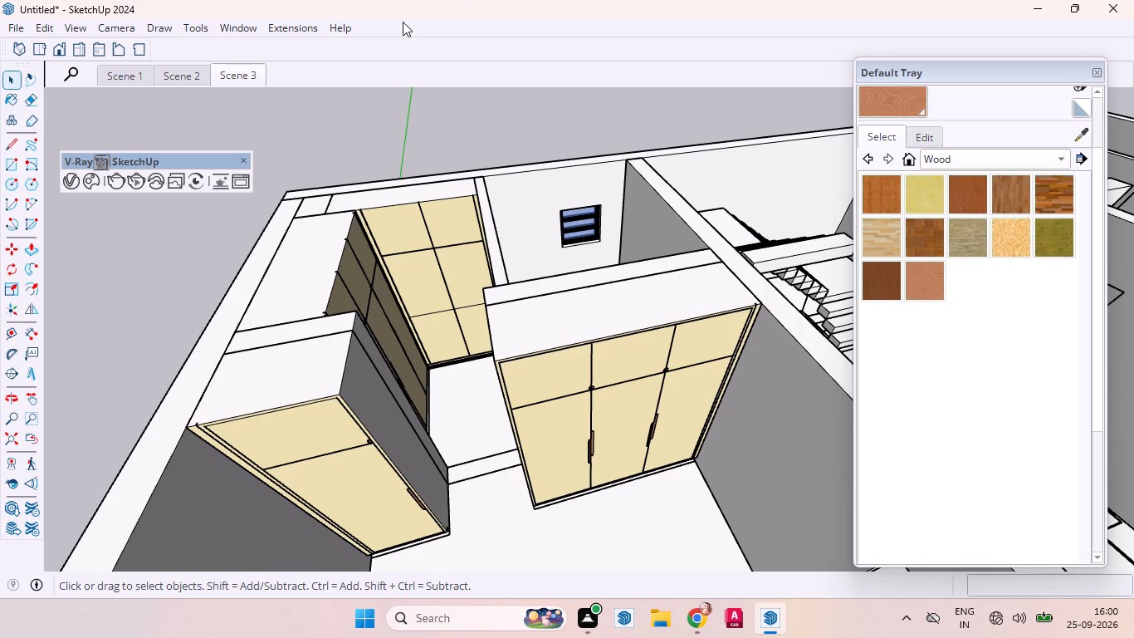
pyautogui.scroll(-5, 320, 205)
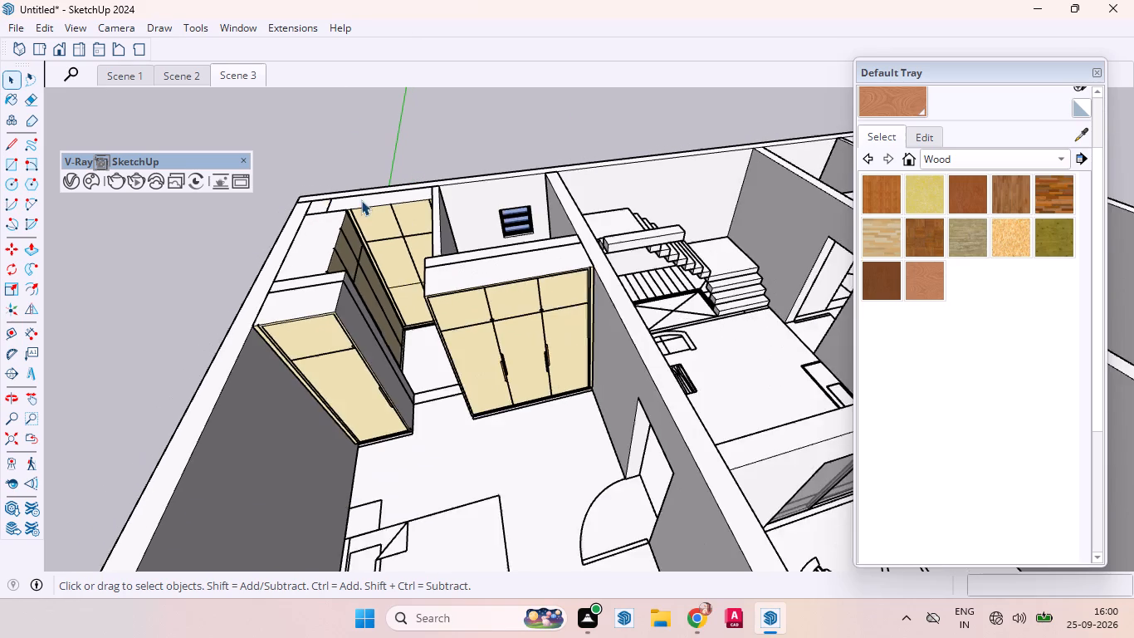
pyautogui.scroll(5, 375, 193)
pyautogui.scroll(-4, 394, 203)
pyautogui.scroll(2, 394, 203)
pyautogui.scroll(-1, 394, 203)
pyautogui.scroll(1, 394, 203)
pyautogui.scroll(-2, 414, 234)
pyautogui.scroll(1, 408, 287)
pyautogui.scroll(-1, 408, 287)
pyautogui.scroll(3, 408, 287)
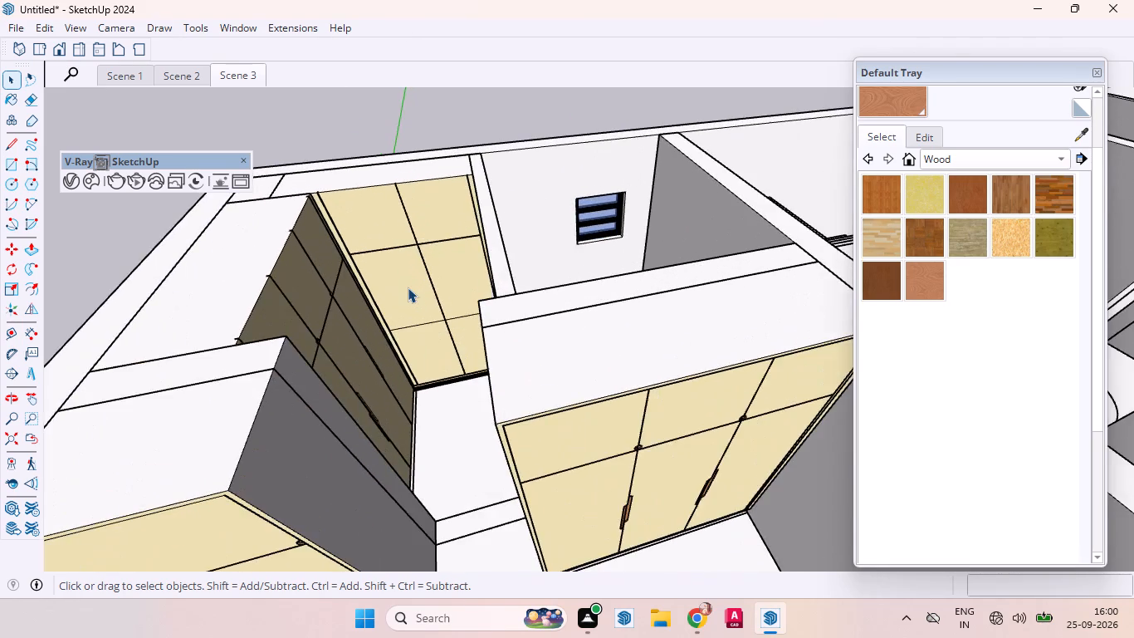
pyautogui.scroll(3, 408, 287)
pyautogui.scroll(-3, 408, 290)
pyautogui.scroll(2, 418, 307)
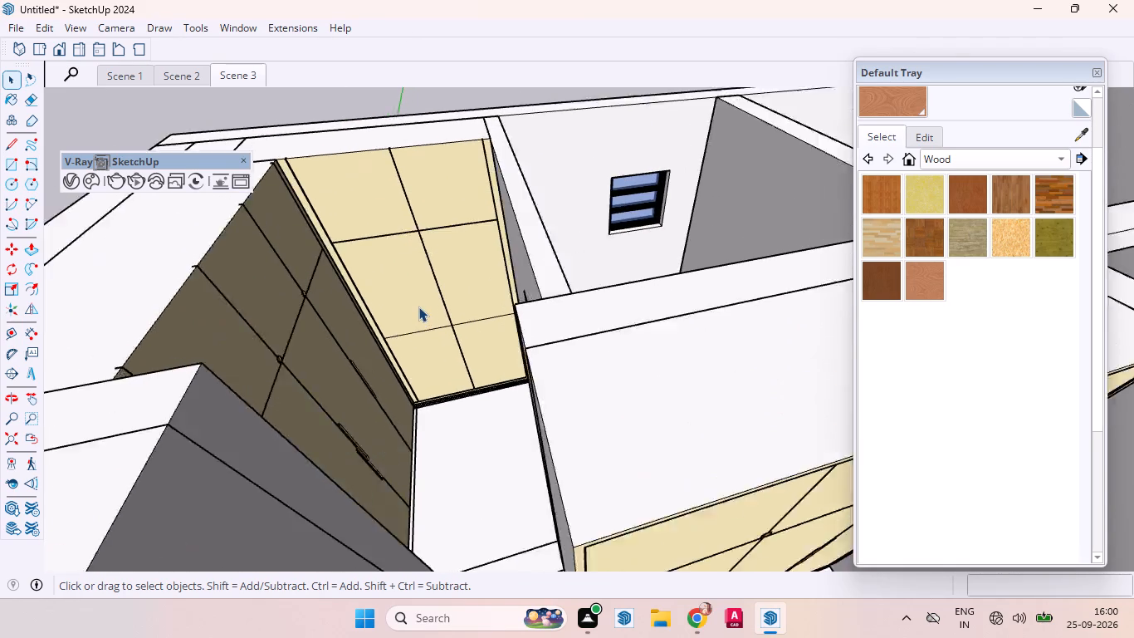
pyautogui.scroll(2, 418, 307)
pyautogui.scroll(-3, 418, 307)
pyautogui.scroll(2, 418, 307)
pyautogui.scroll(-1, 418, 307)
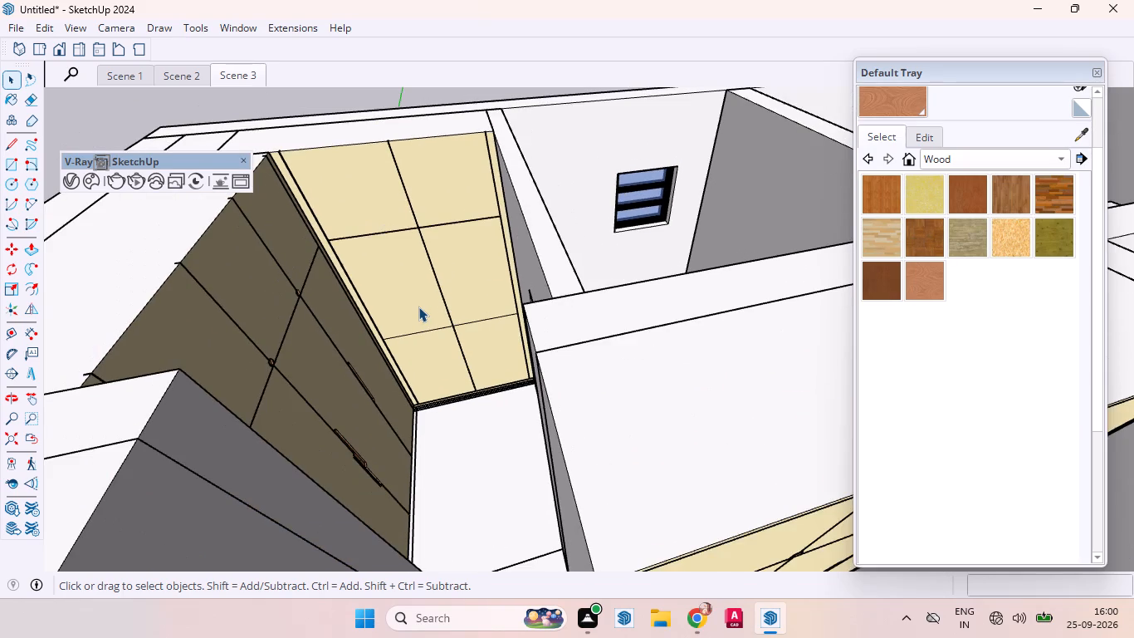
pyautogui.scroll(1, 418, 307)
pyautogui.scroll(-1, 418, 307)
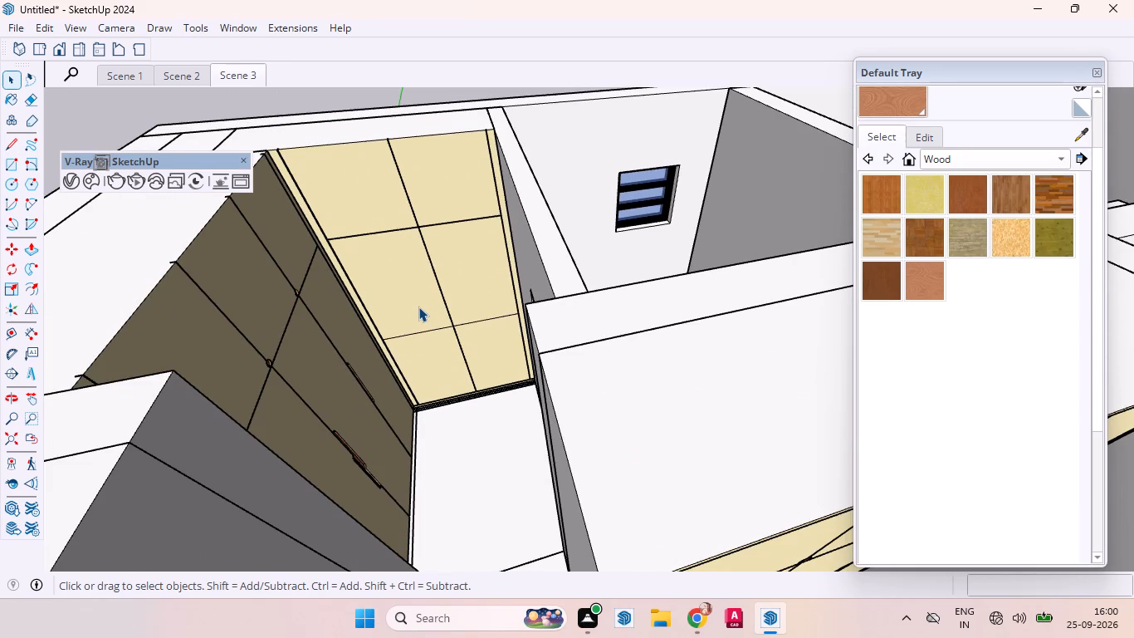
pyautogui.scroll(1, 418, 307)
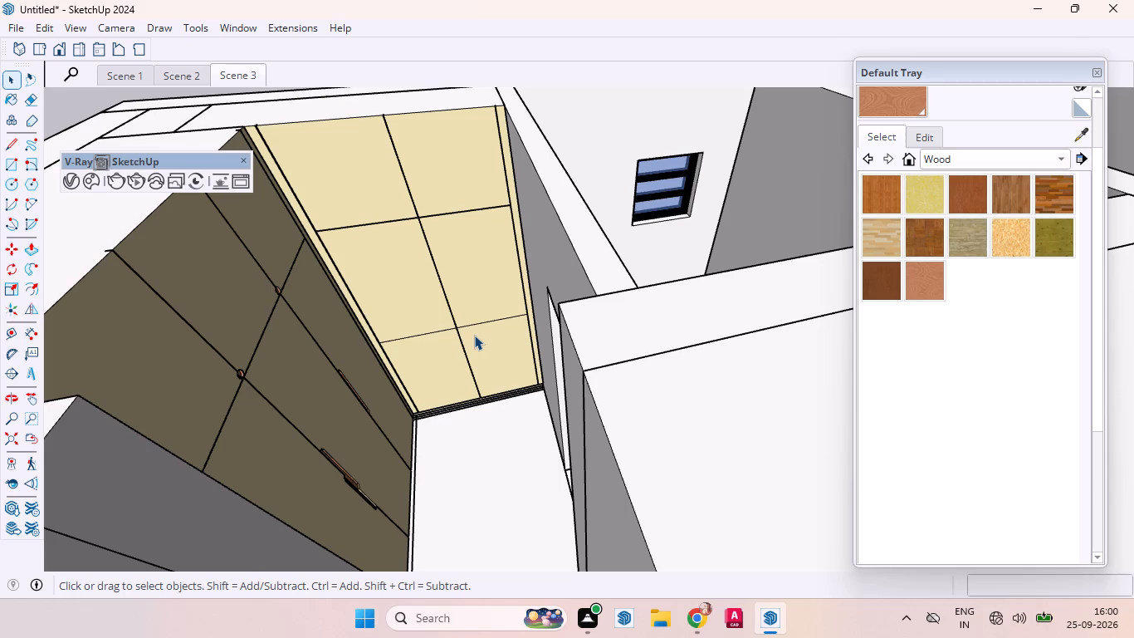
pyautogui.scroll(-1, 474, 335)
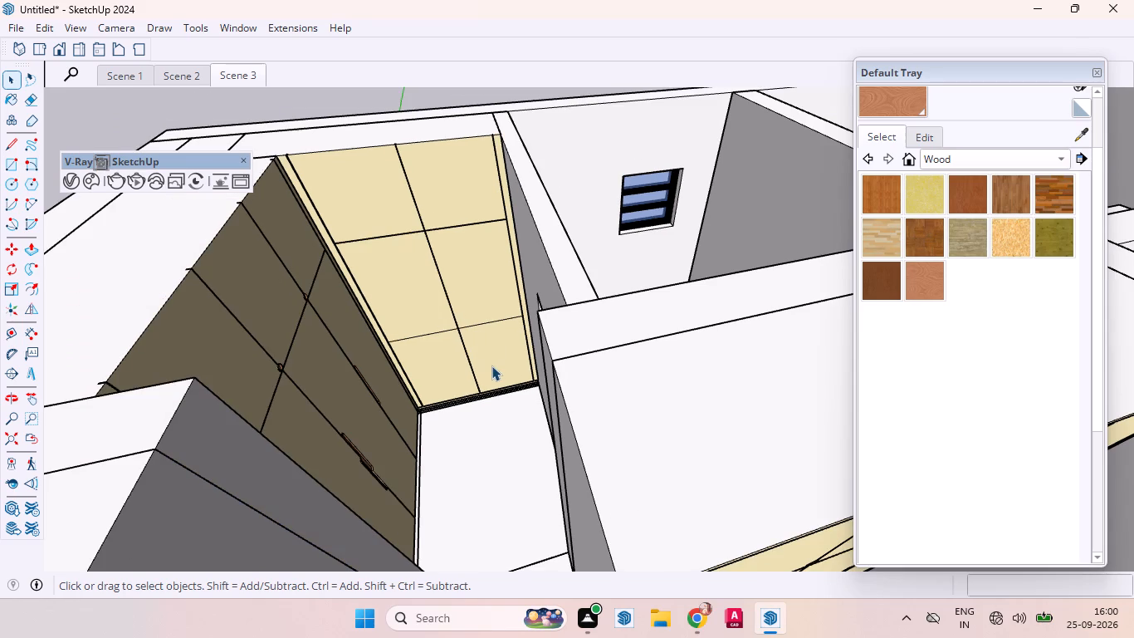
pyautogui.scroll(1, 491, 366)
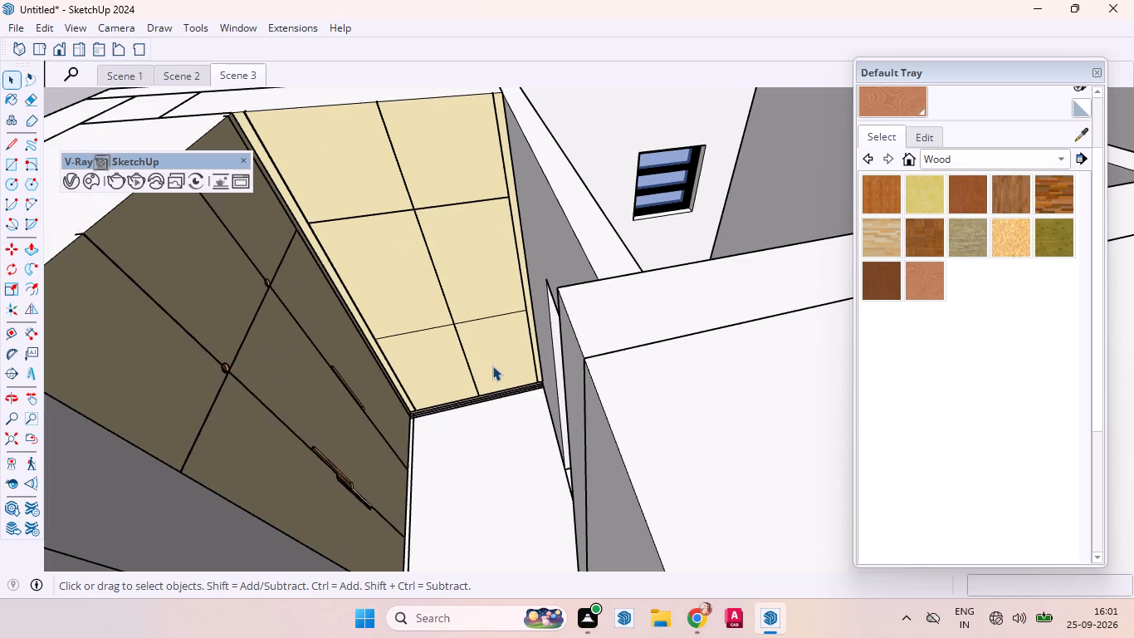
pyautogui.scroll(1, 492, 366)
pyautogui.scroll(-1, 492, 366)
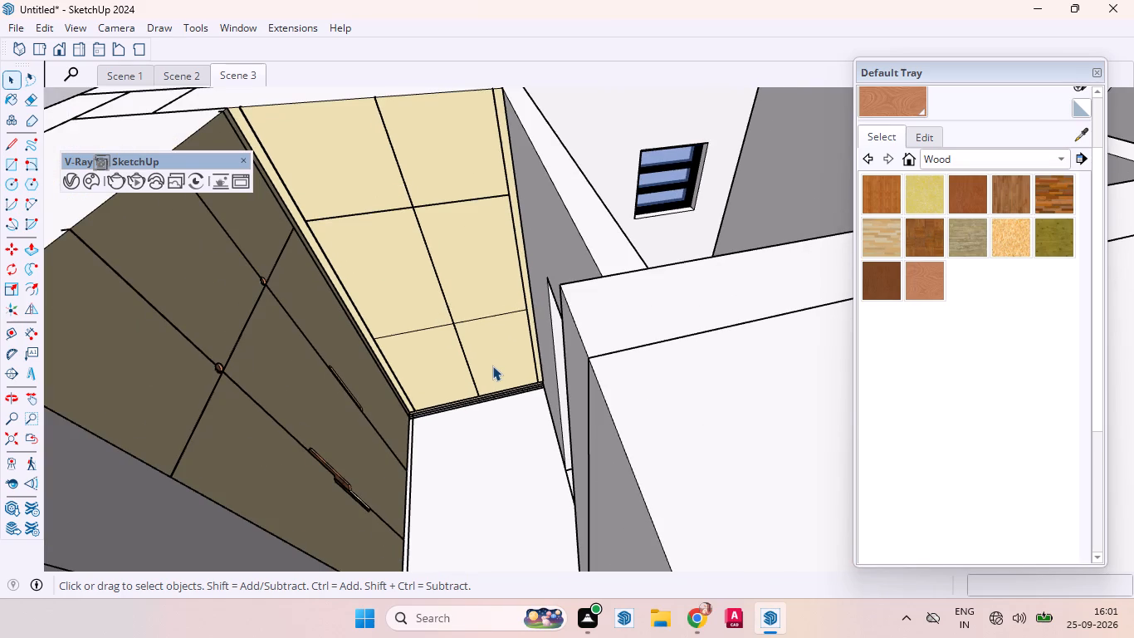
# Open the alcove wardrobe's group for editing and place guides 12" above and 12" below the lower horizontal line across its doors.
pyautogui.moveTo(419, 346); pyautogui.dragTo(384, 229, button='middle')
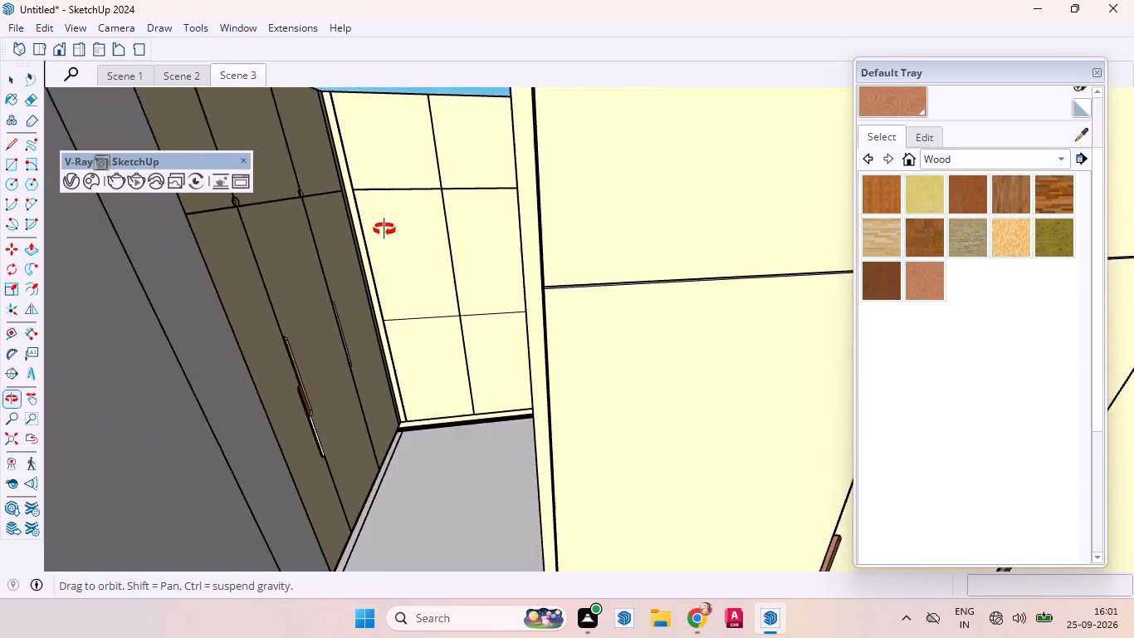
pyautogui.moveTo(384, 229); pyautogui.dragTo(408, 213, button='middle')
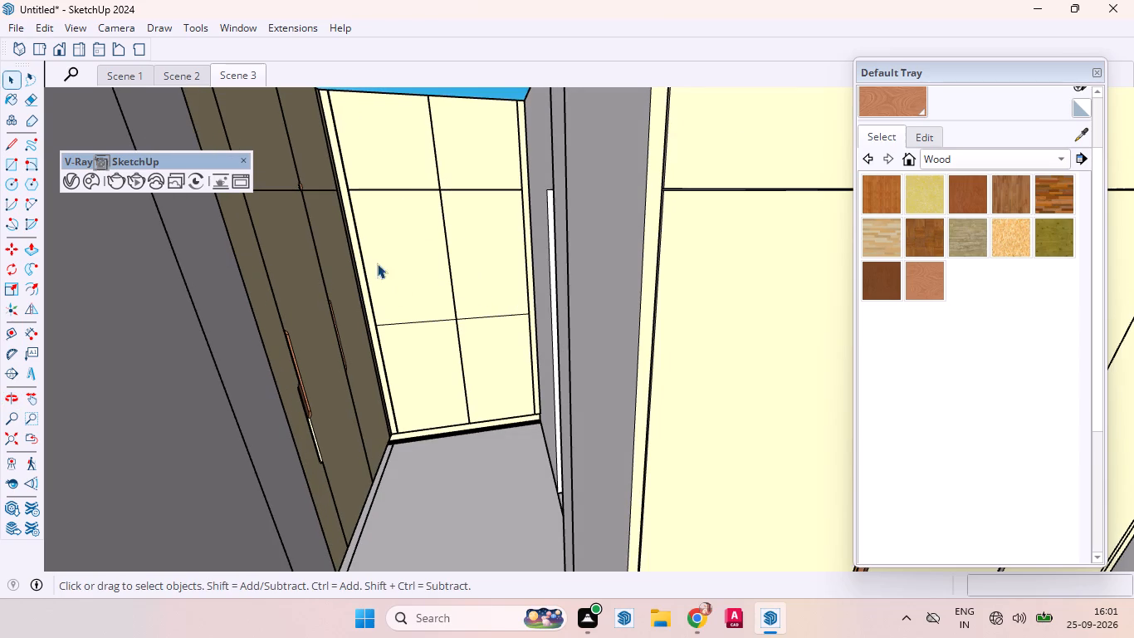
pyautogui.click(410, 248)
pyautogui.doubleClick(410, 248)
pyautogui.click(416, 275)
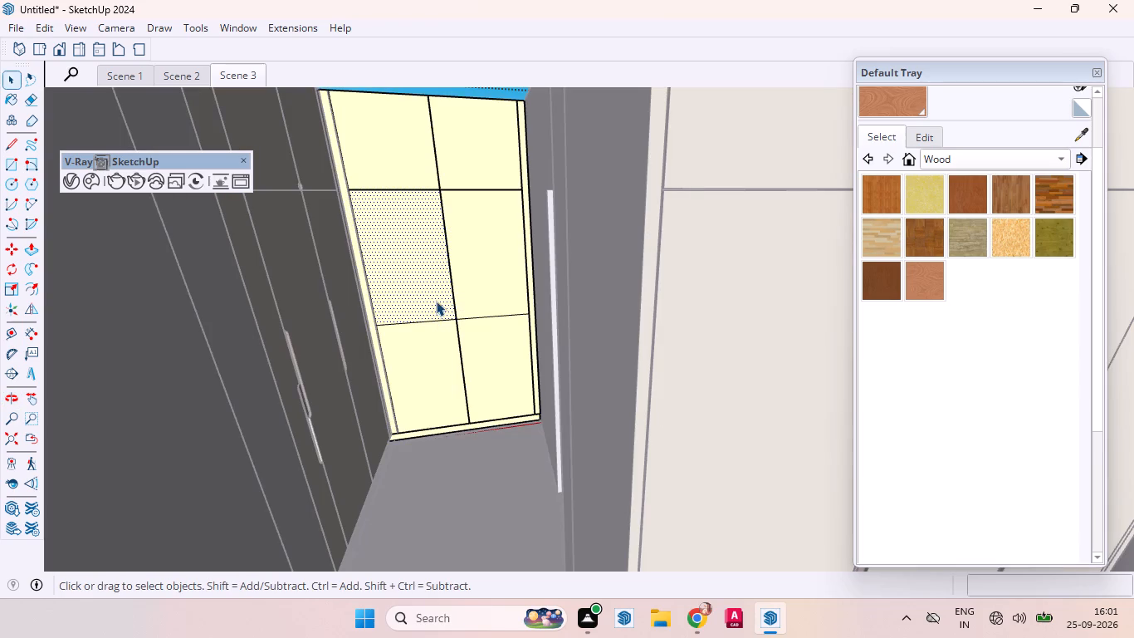
pyautogui.press('t')
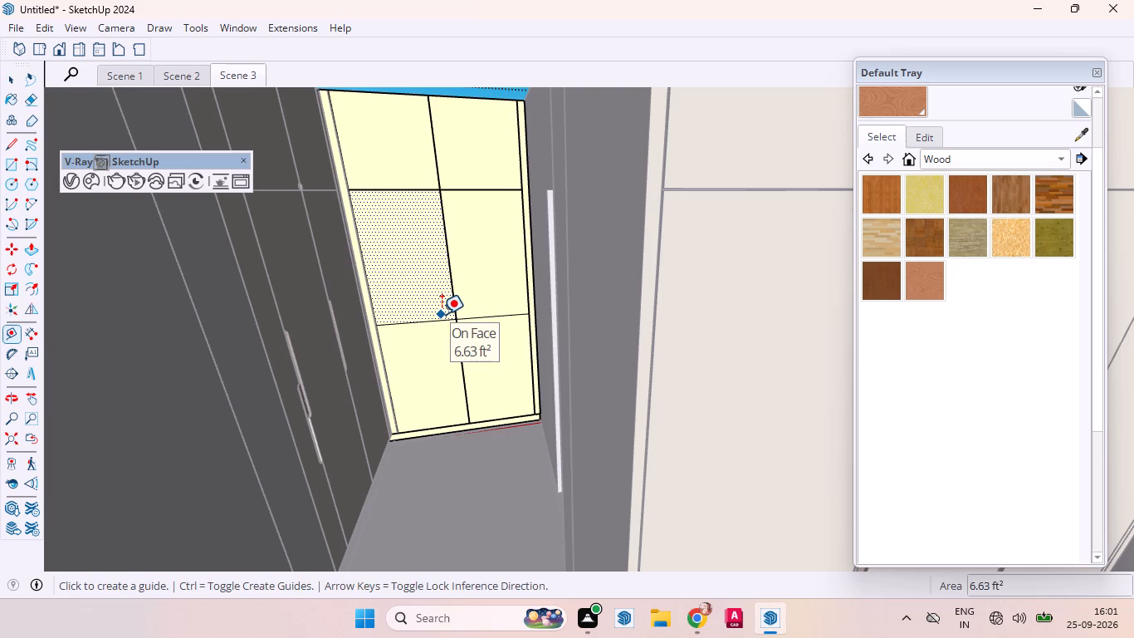
pyautogui.click(433, 321)
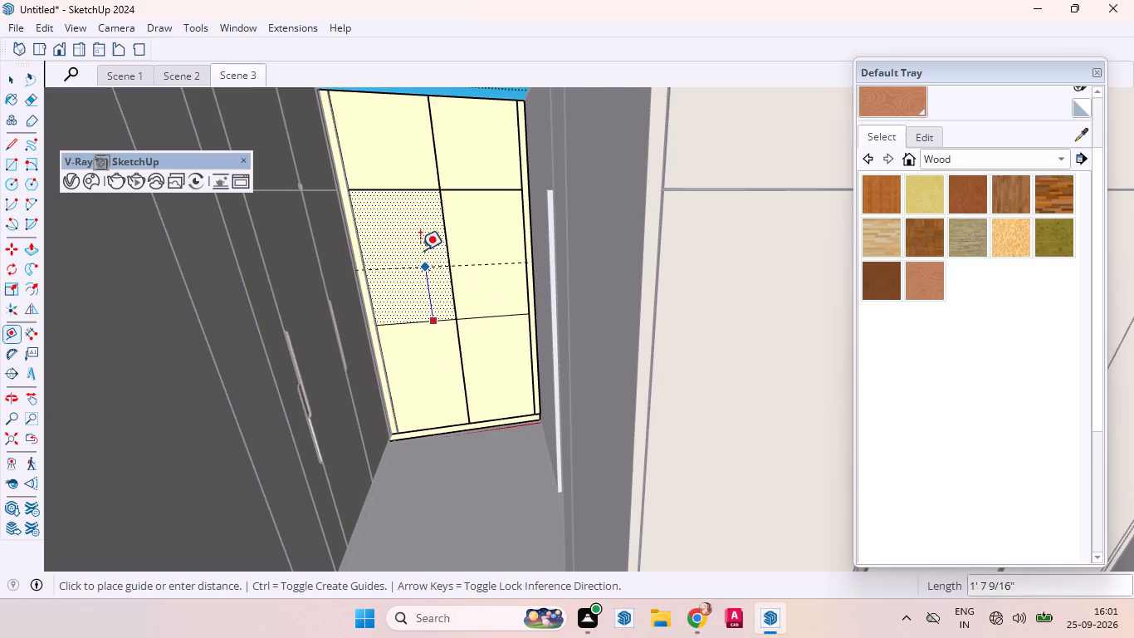
pyautogui.write('12')
pyautogui.press('Return')
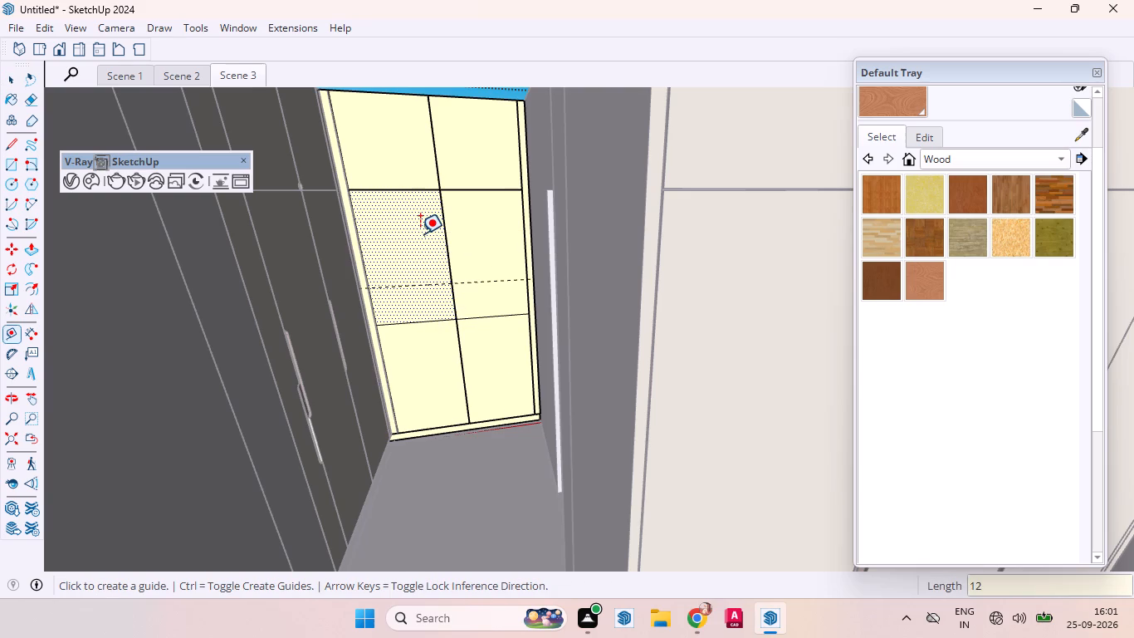
pyautogui.click(442, 318)
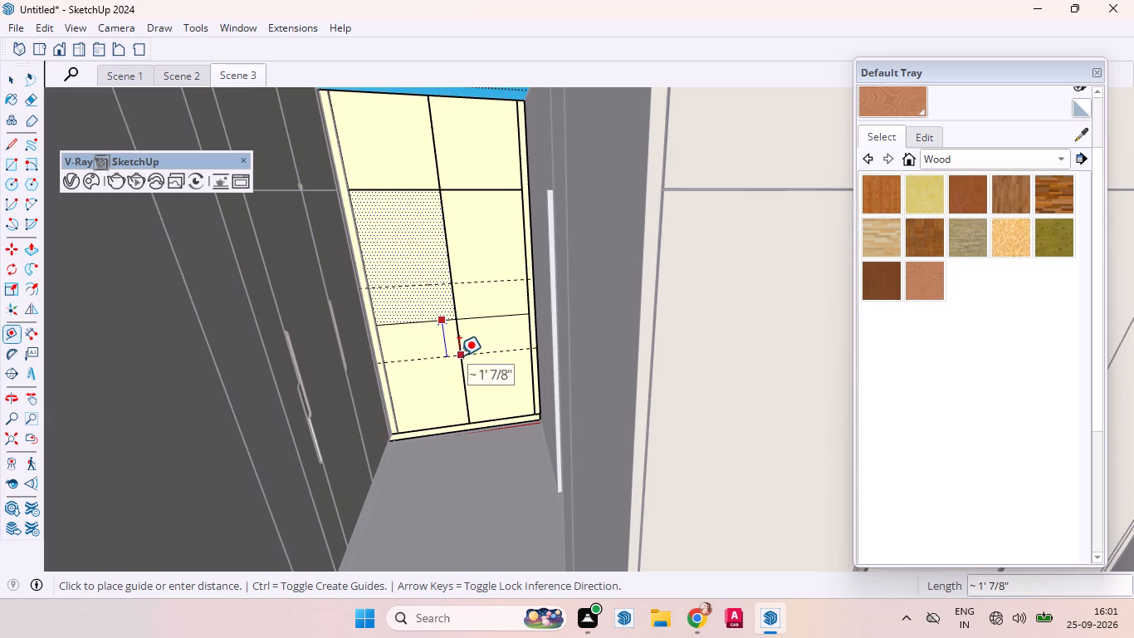
pyautogui.write('12')
pyautogui.press('Return')
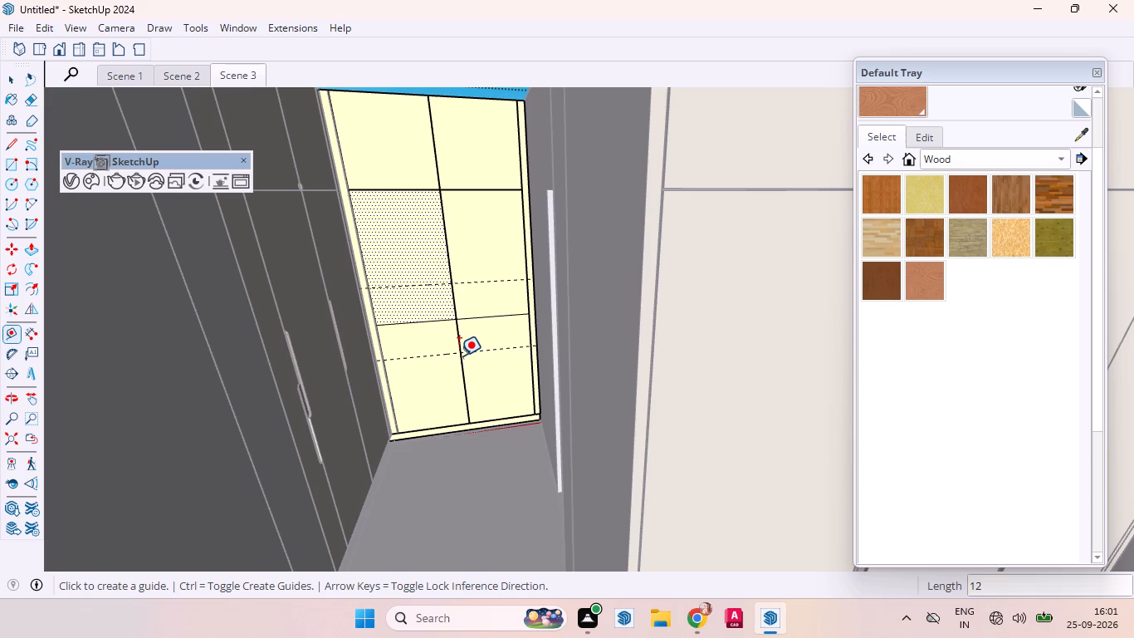
pyautogui.press('space')
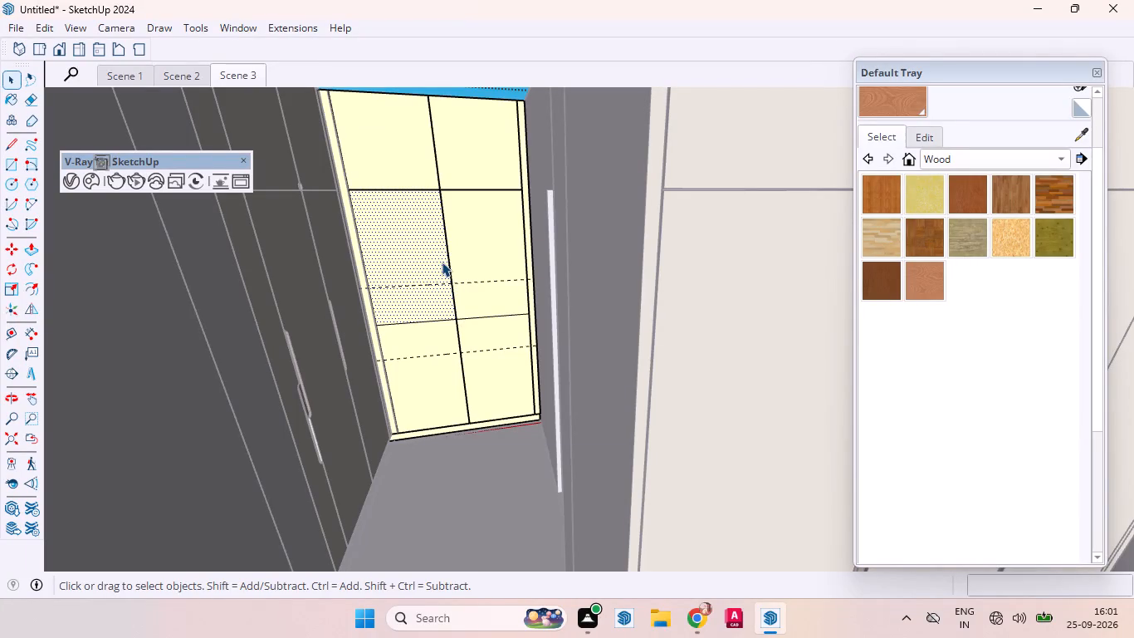
# Place vertical guides 1" to either side of the centre line between the wardrobe doors.
pyautogui.press('t')
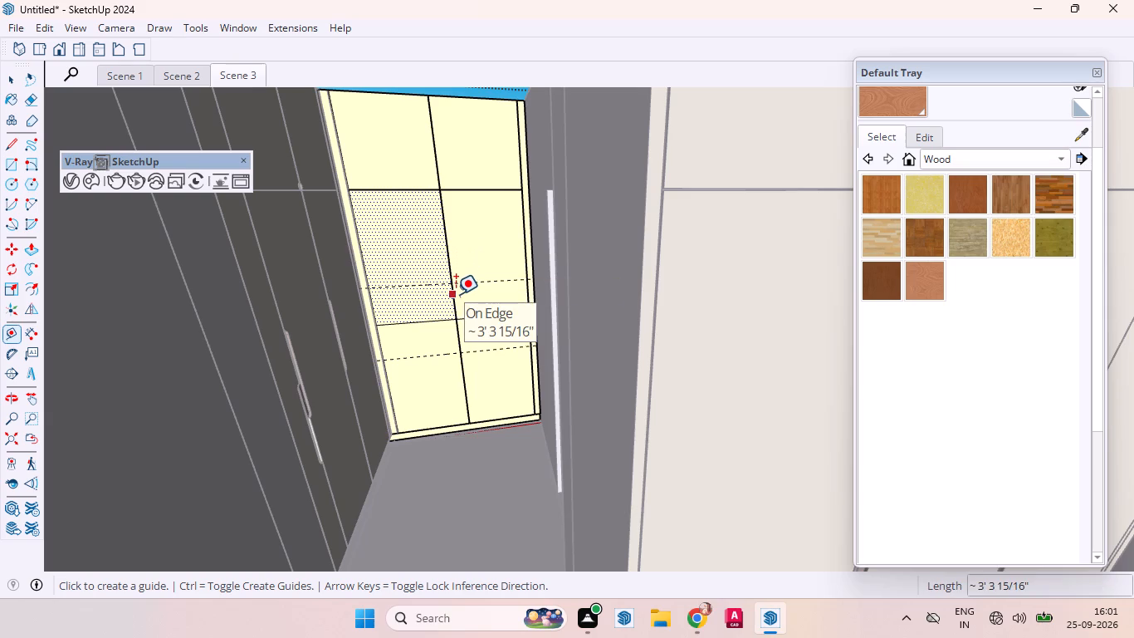
pyautogui.click(456, 294)
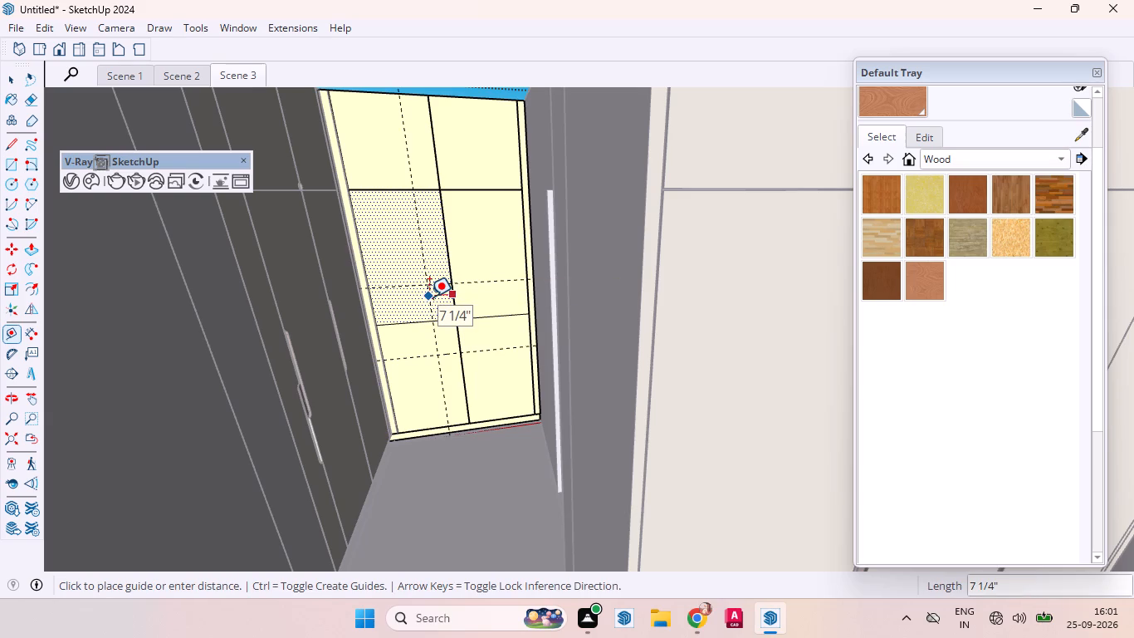
pyautogui.press('1')
pyautogui.press('Return')
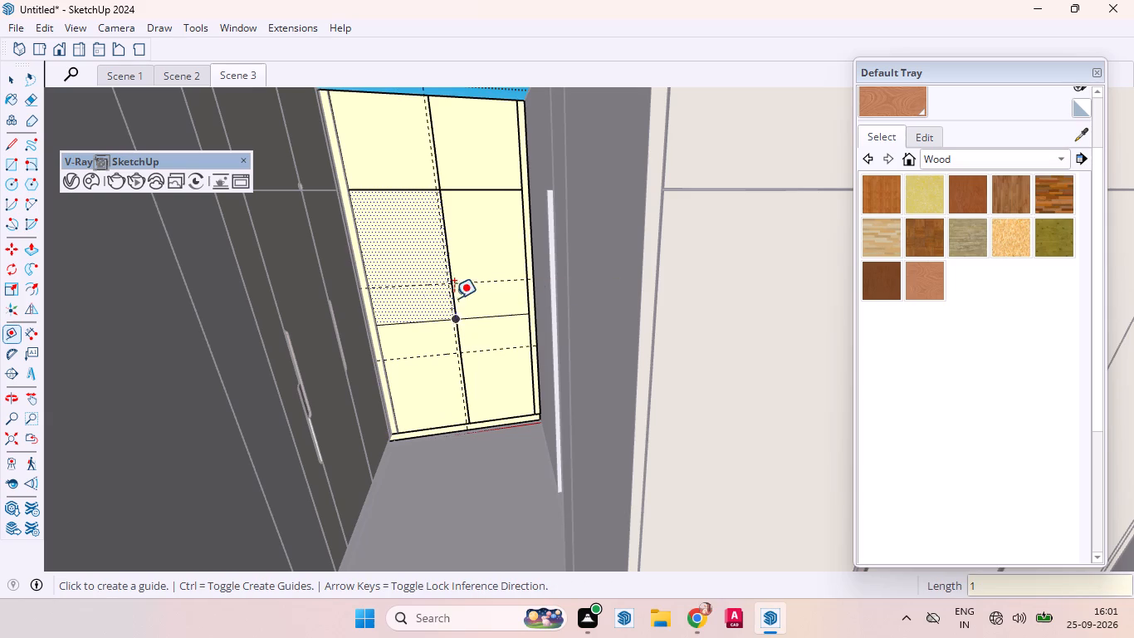
pyautogui.scroll(5, 497, 292)
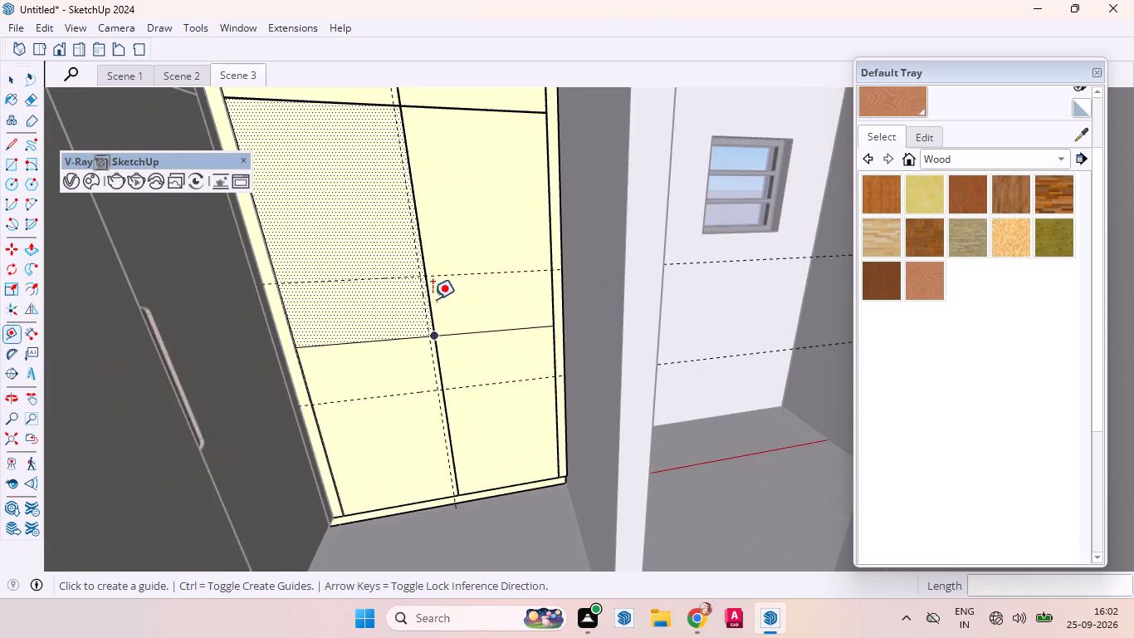
pyautogui.scroll(6, 433, 299)
pyautogui.scroll(-2, 433, 299)
pyautogui.scroll(1, 433, 298)
pyautogui.scroll(-3, 433, 290)
pyautogui.scroll(6, 433, 287)
pyautogui.click(420, 298)
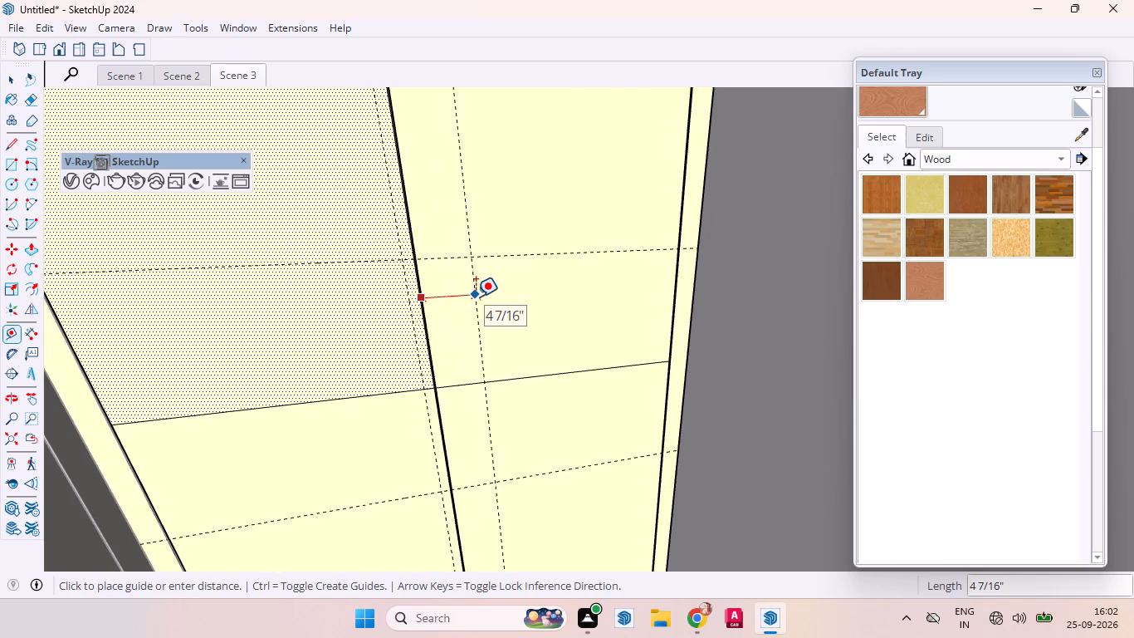
pyautogui.press('1')
pyautogui.press('Return')
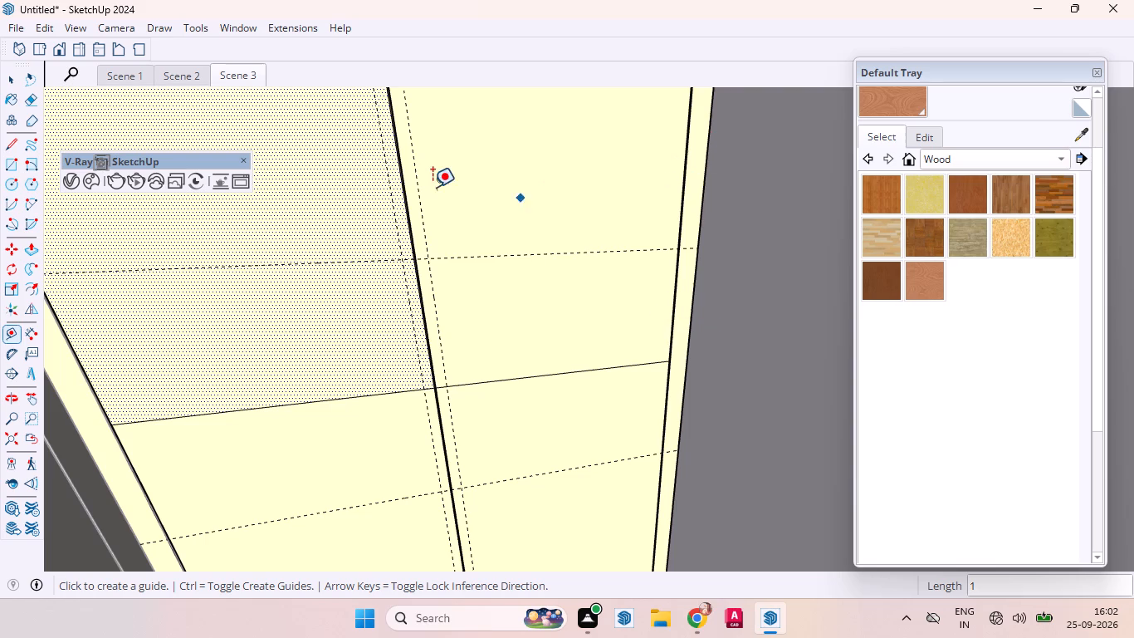
# Place a guide 1" above the upper 12" guide and another 1" below the lower 12" guide.
pyautogui.click(467, 257)
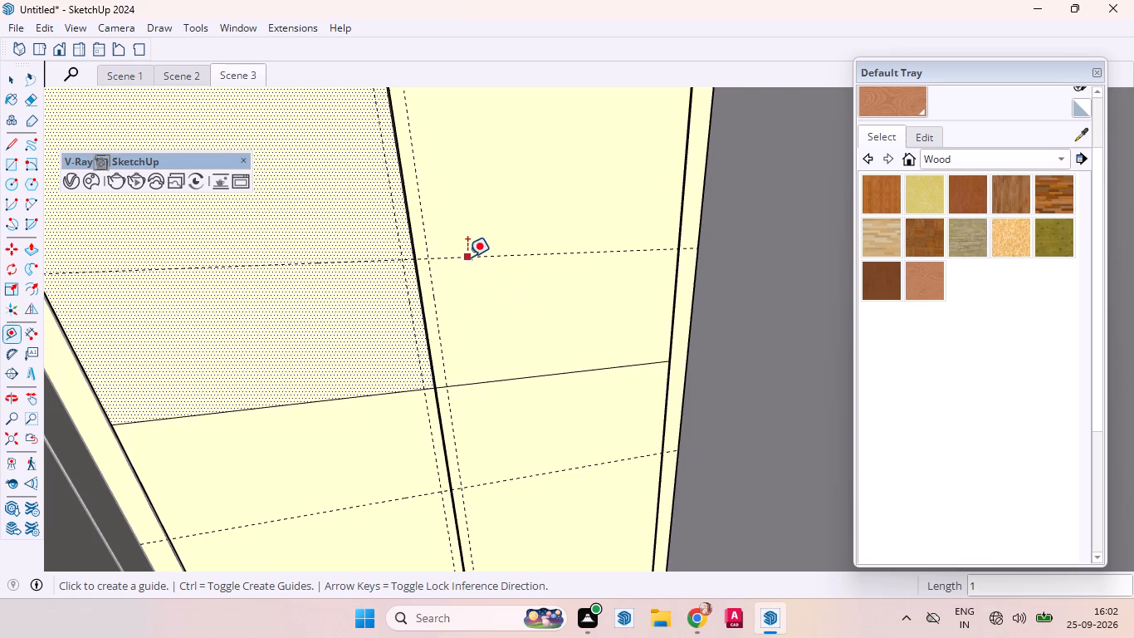
pyautogui.press('1')
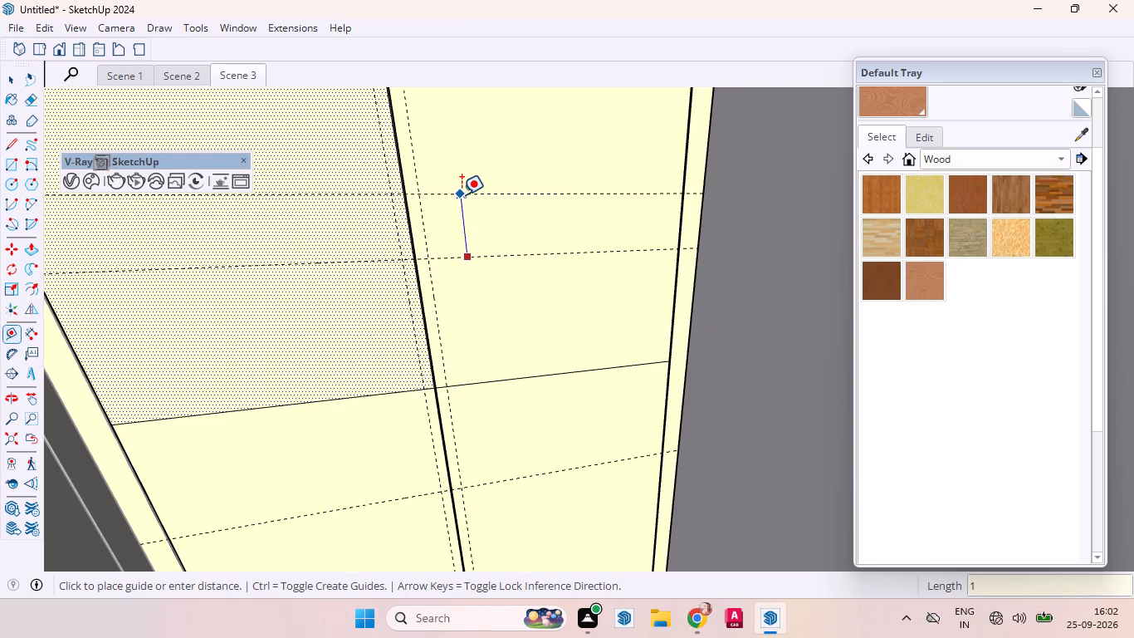
pyautogui.press('Return')
pyautogui.scroll(-3, 486, 267)
pyautogui.scroll(2, 448, 438)
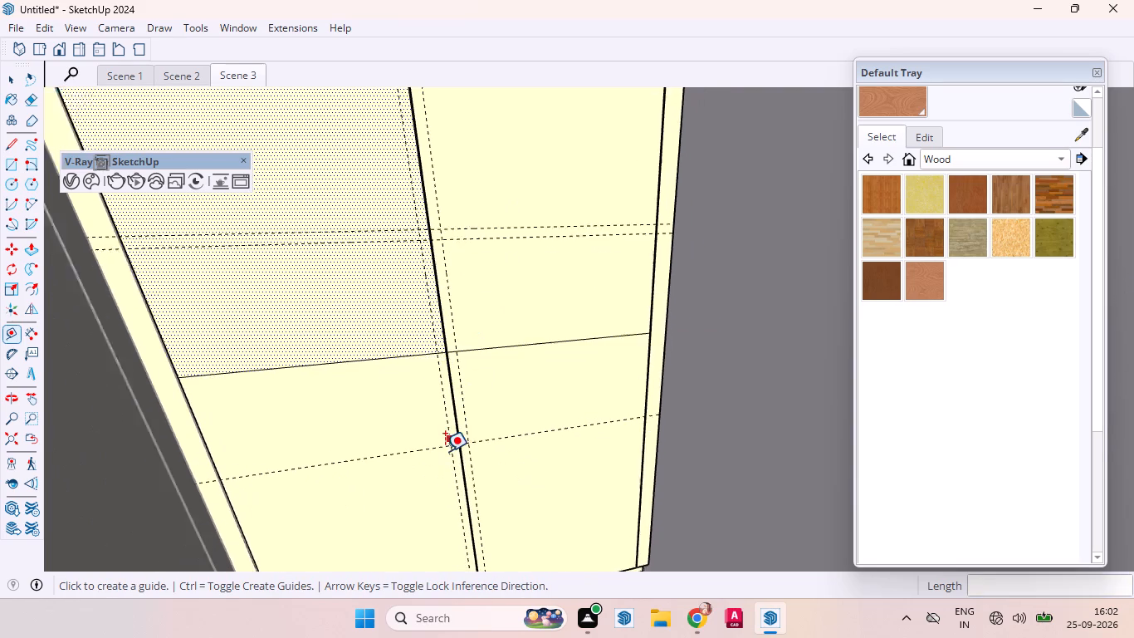
pyautogui.scroll(1, 445, 451)
pyautogui.scroll(-1, 445, 451)
pyautogui.click(441, 450)
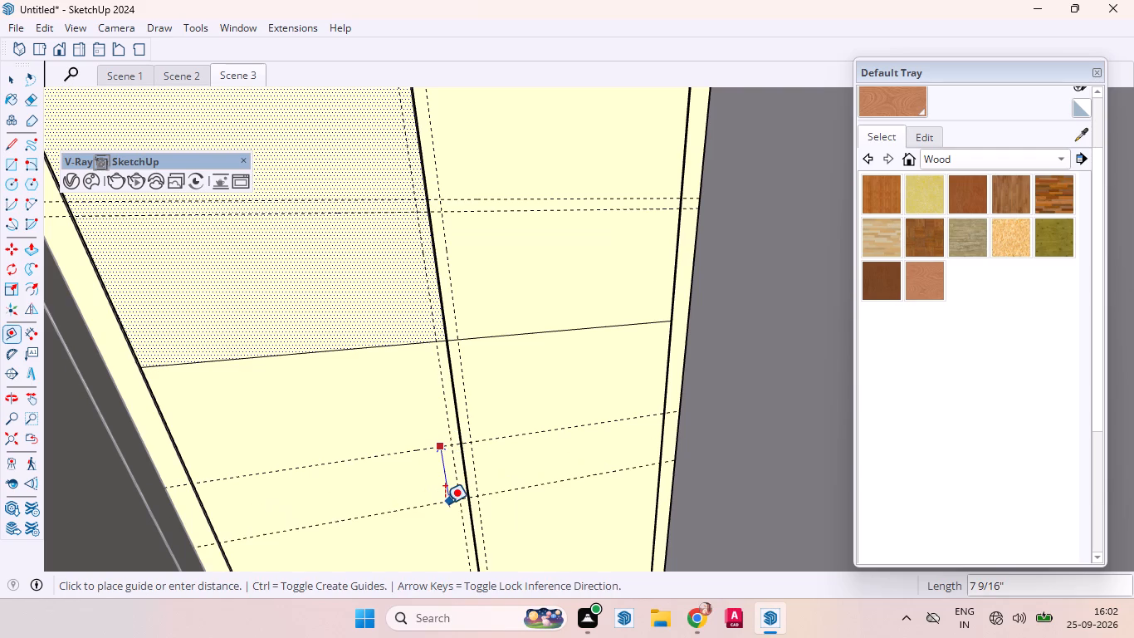
pyautogui.press('1')
pyautogui.press('Return')
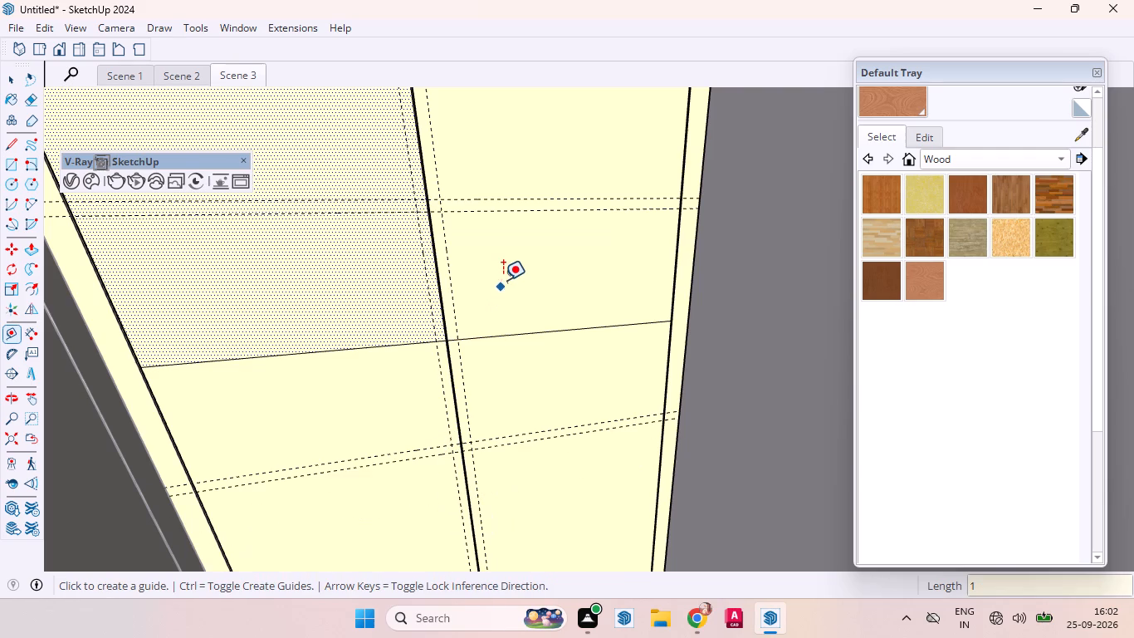
pyautogui.press('space')
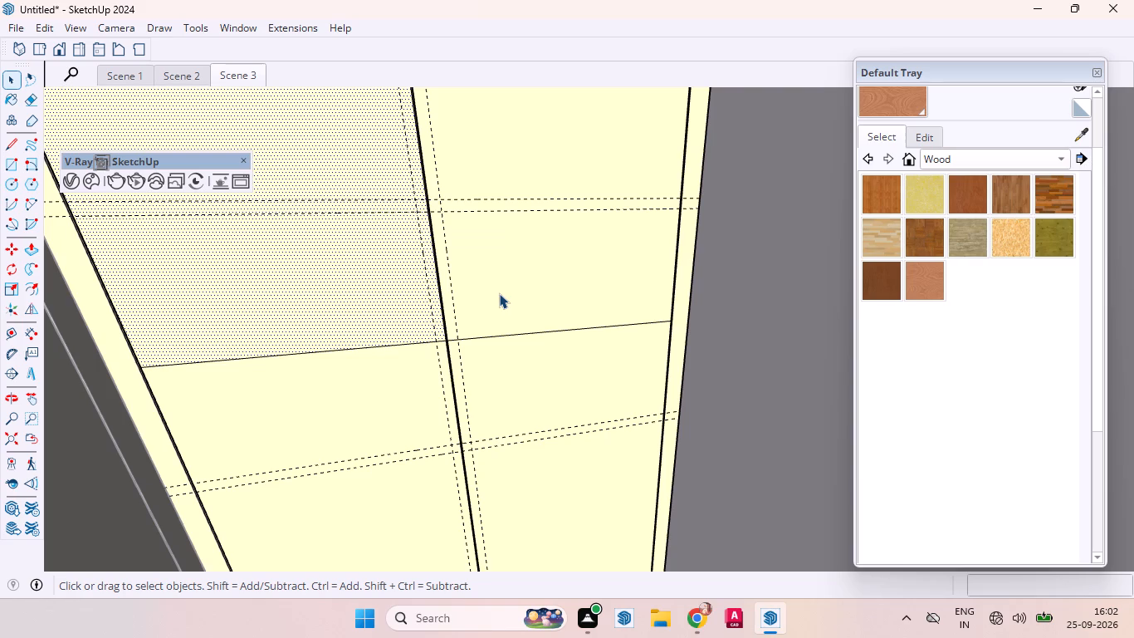
# Place guides 6" above and 6" below the lower horizontal line across the wardrobe doors.
pyautogui.press('t')
pyautogui.click(506, 333)
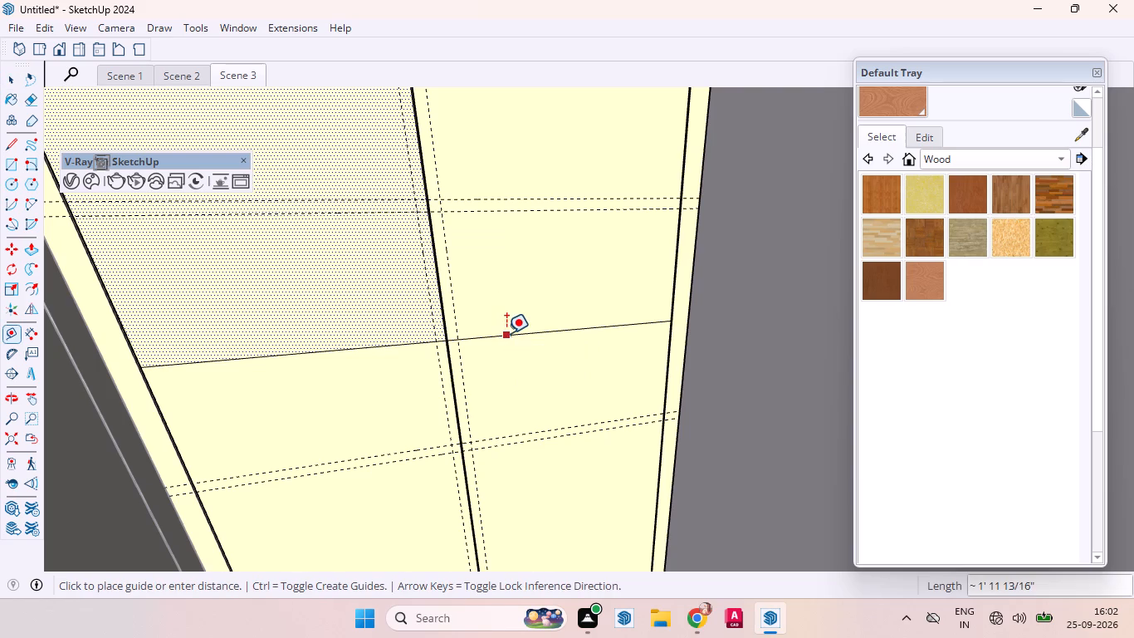
pyautogui.press('6')
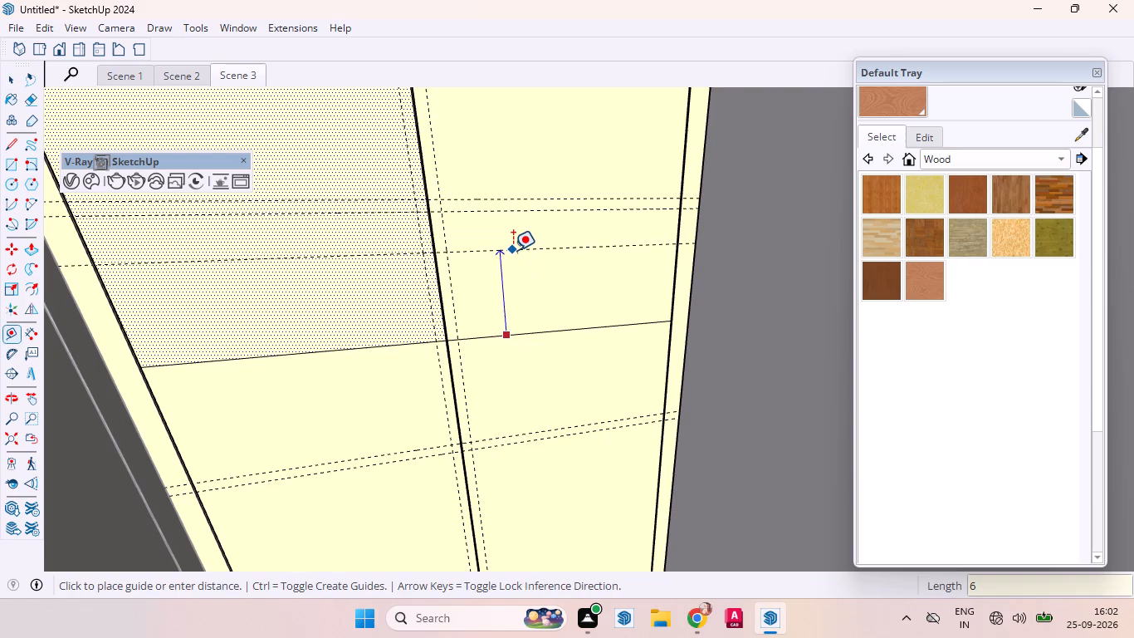
pyautogui.press('Return')
pyautogui.click(422, 343)
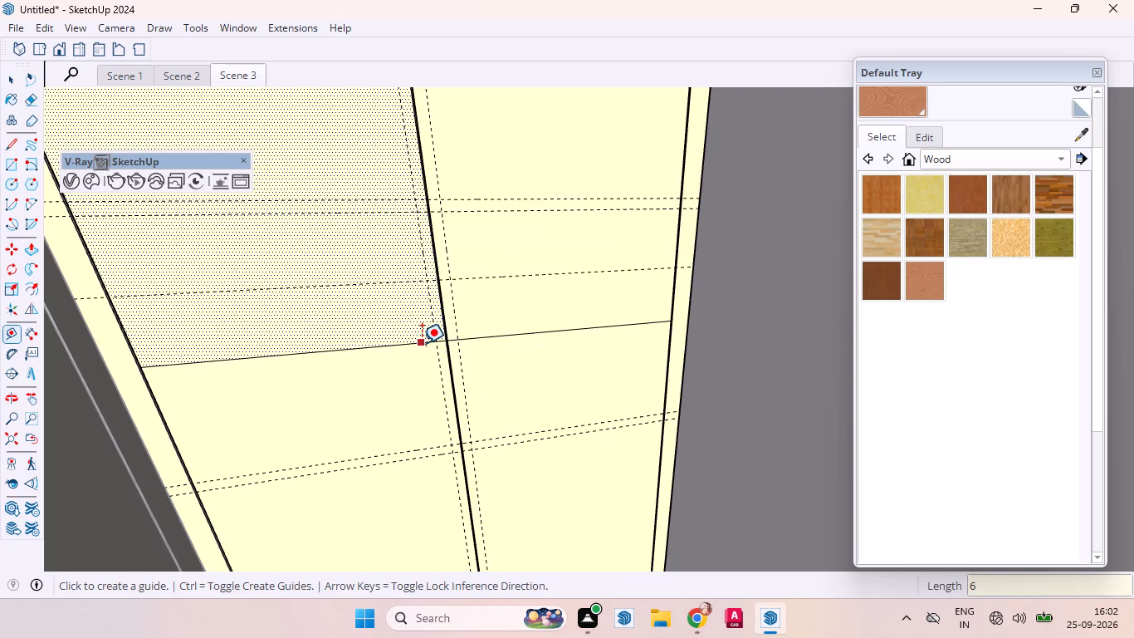
pyautogui.press('6')
pyautogui.press('Return')
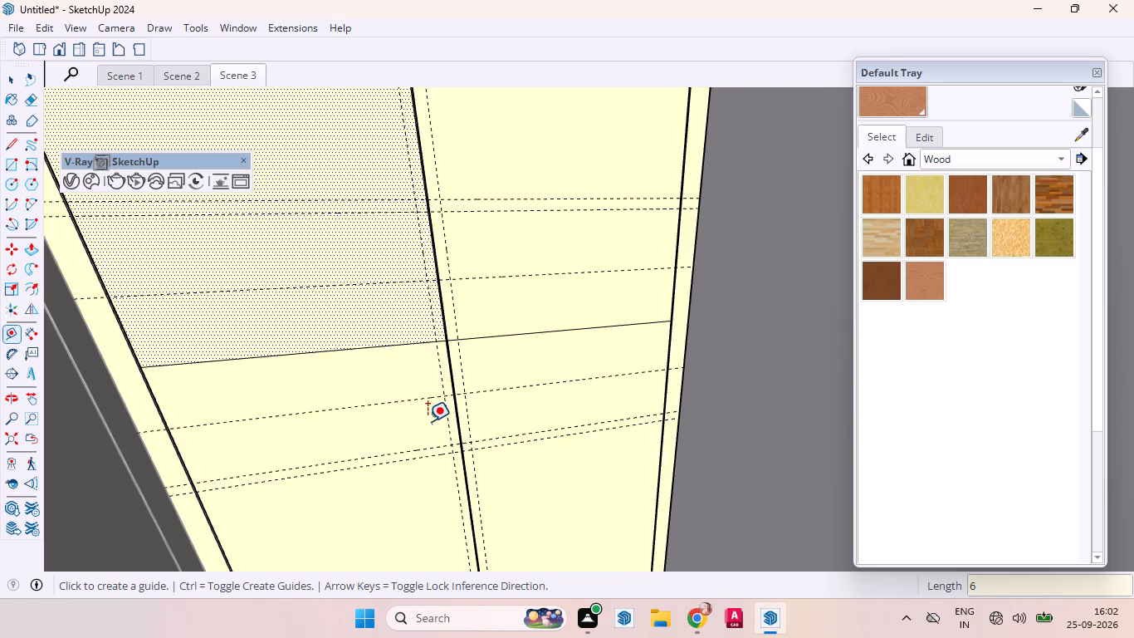
pyautogui.press('space')
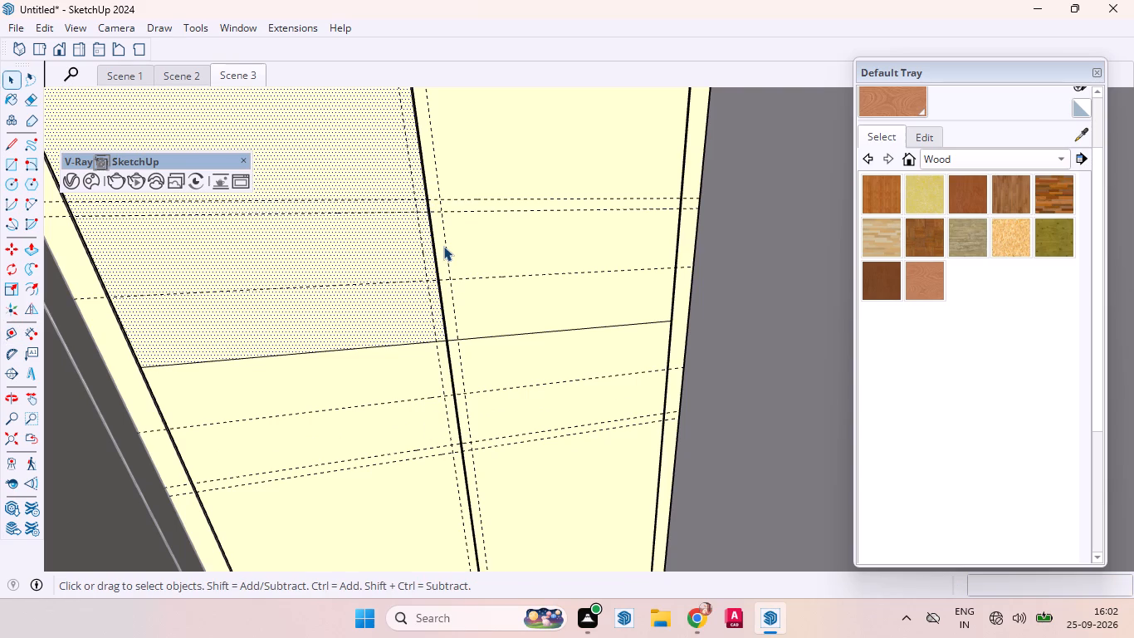
# Draw 1" wide handle rectangles beside the centre line: right door from upper 12" to lower 6" guide, left door from upper 6" to lower 12" guide.
pyautogui.press('r')
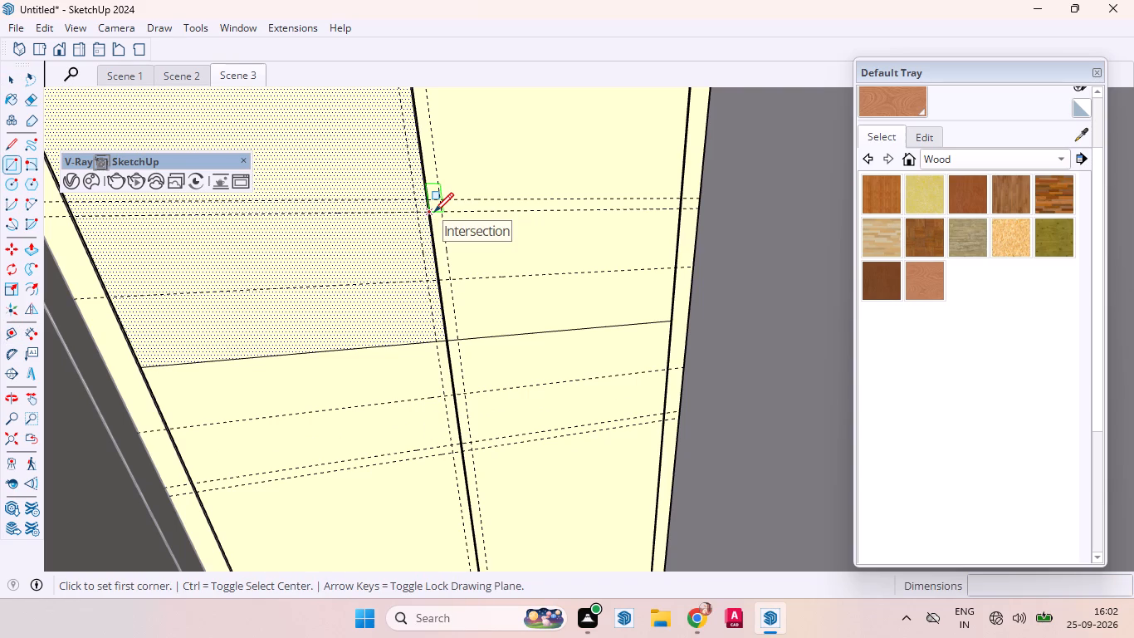
pyautogui.click(434, 212)
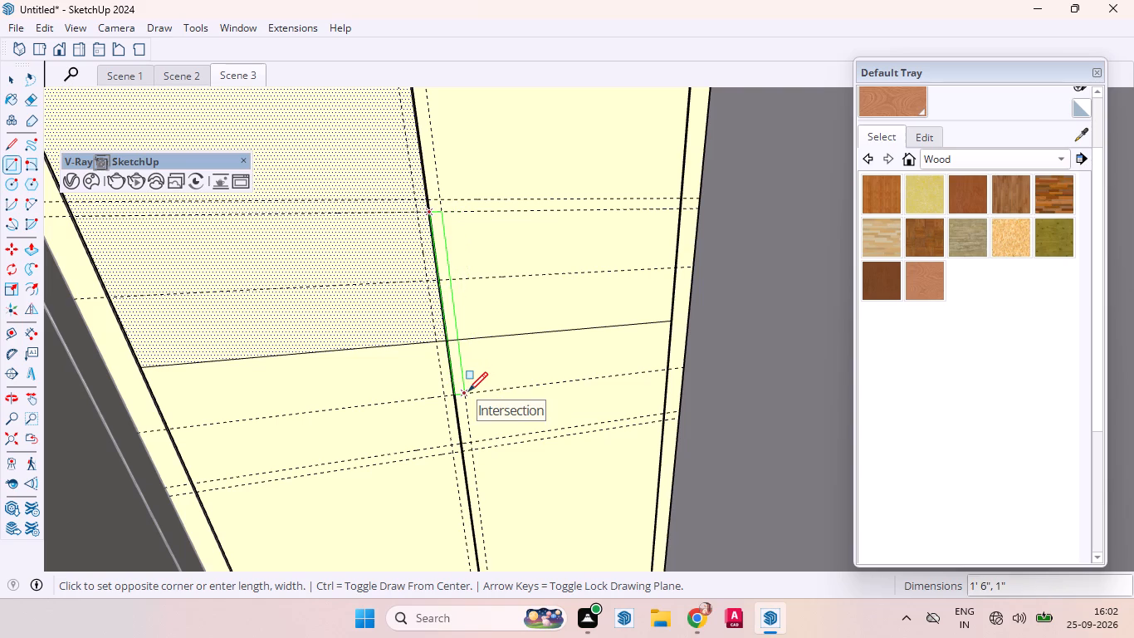
pyautogui.click(468, 391)
pyautogui.click(438, 282)
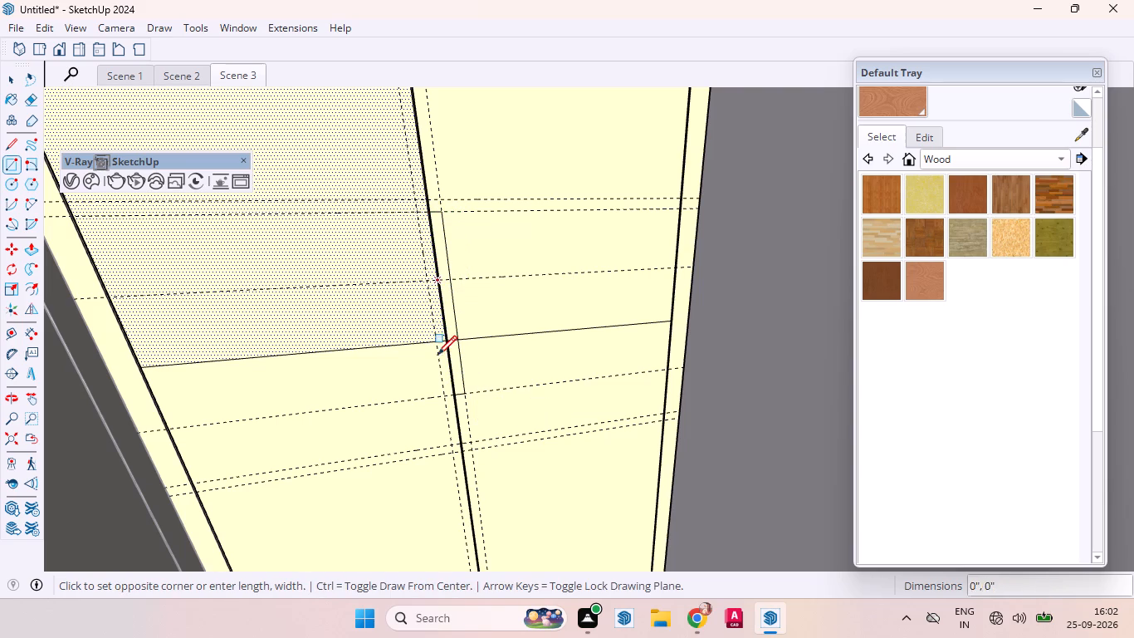
pyautogui.click(454, 444)
pyautogui.press('space')
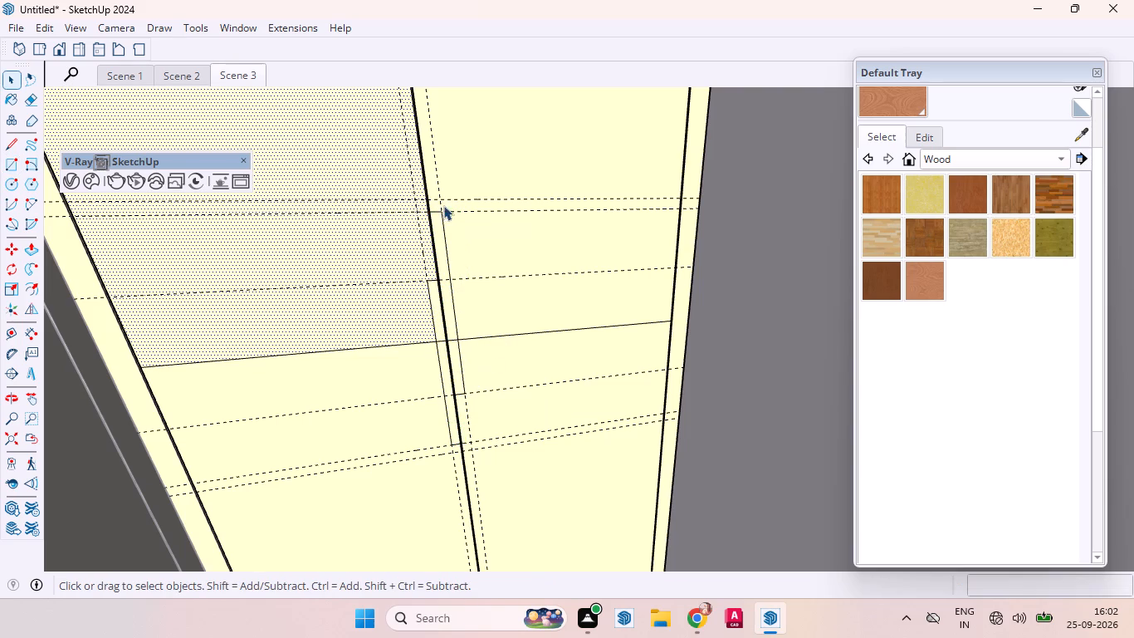
# Place a guide 1" above the upper 6" guide on the wardrobe doors.
pyautogui.scroll(2, 442, 194)
pyautogui.scroll(-2, 442, 194)
pyautogui.scroll(2, 442, 194)
pyautogui.scroll(-8, 447, 257)
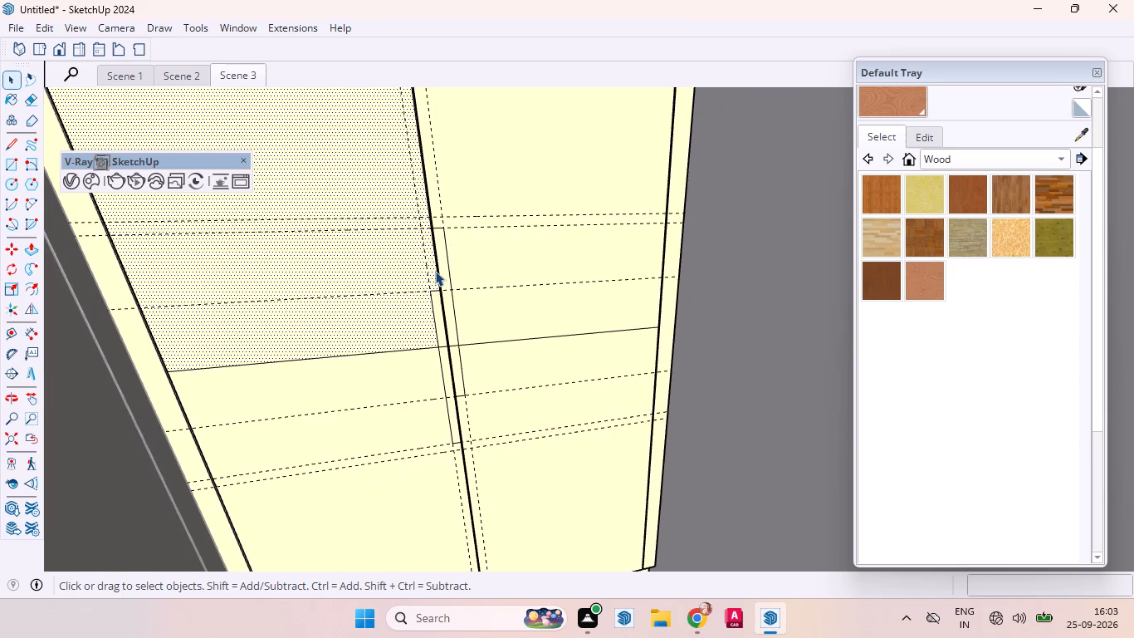
pyautogui.scroll(2, 425, 306)
pyautogui.scroll(-4, 425, 306)
pyautogui.scroll(1, 425, 306)
pyautogui.scroll(-2, 425, 306)
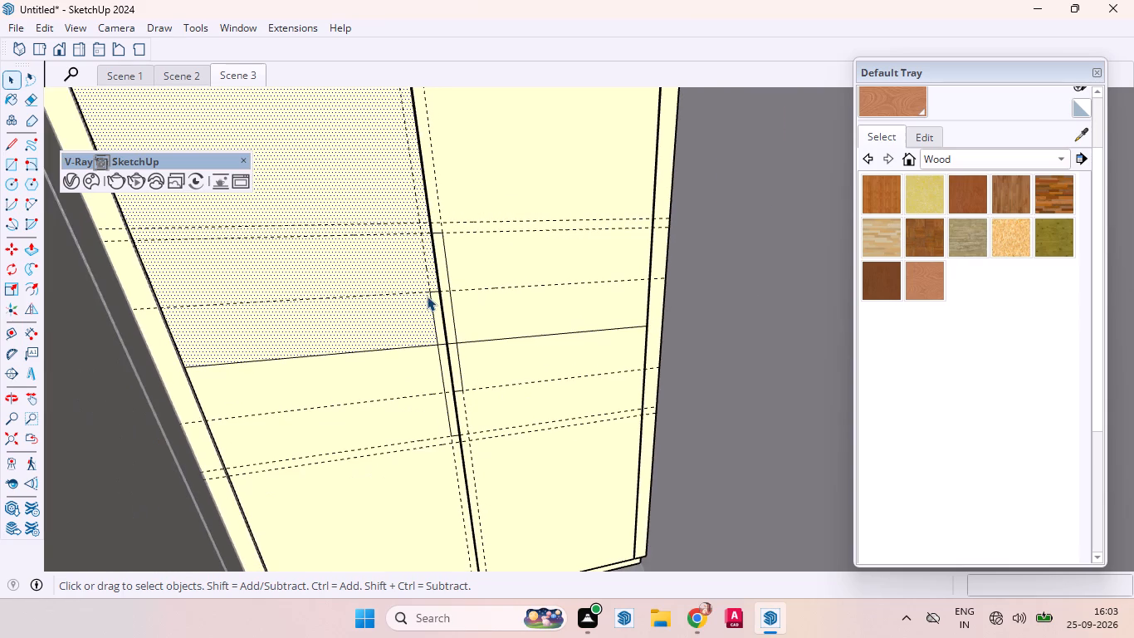
pyautogui.scroll(1, 427, 296)
pyautogui.press('t')
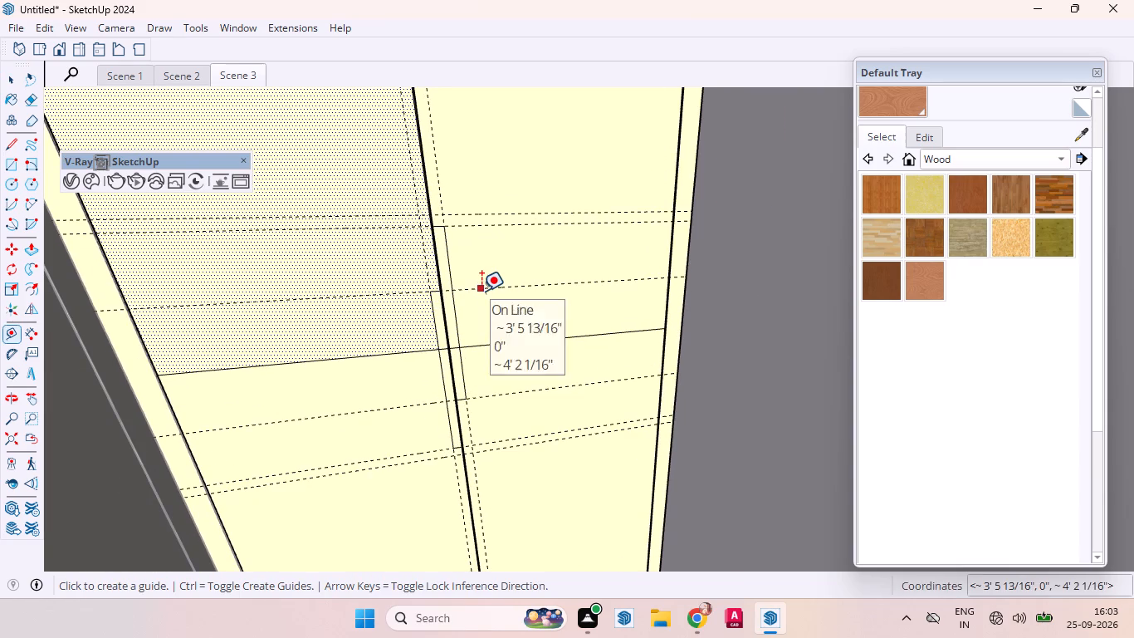
pyautogui.click(481, 291)
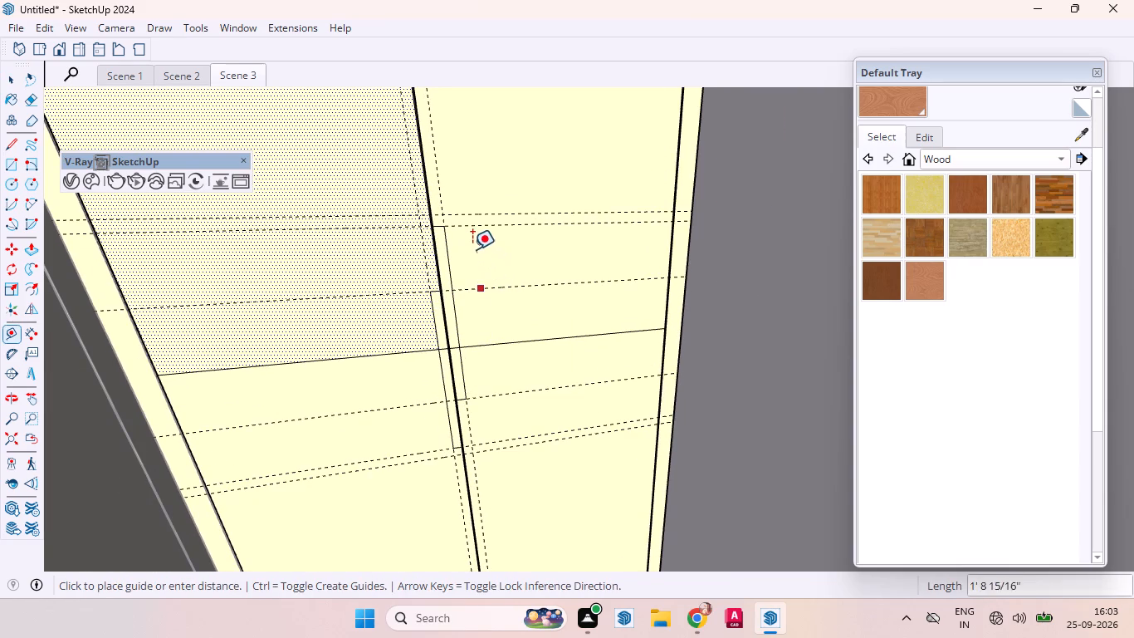
pyautogui.press('1')
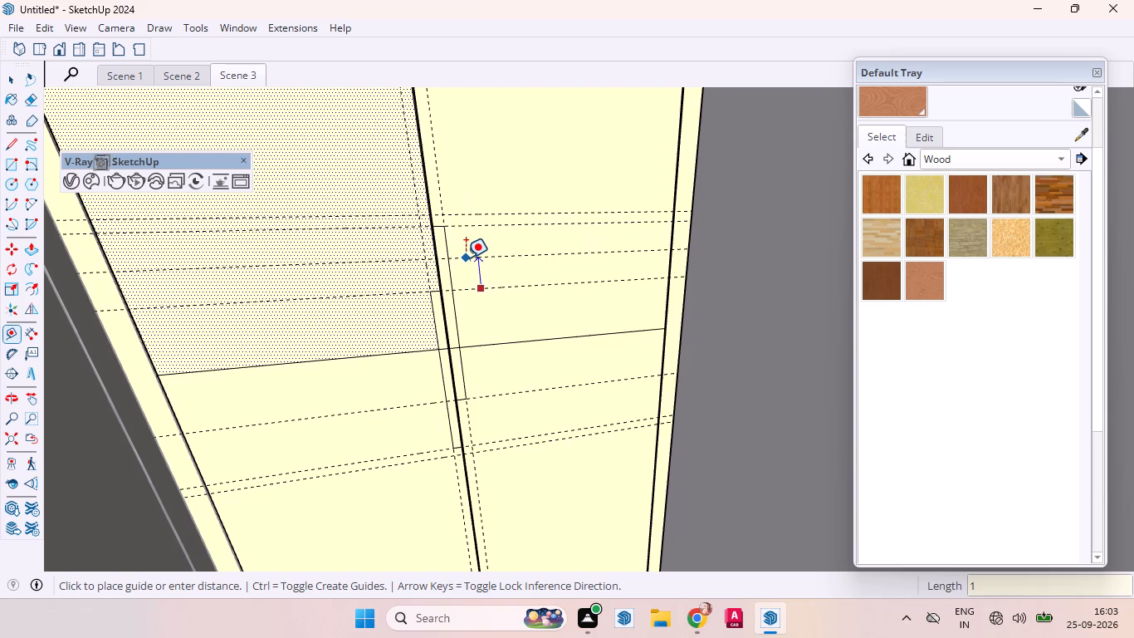
pyautogui.press('Return')
pyautogui.press('space')
# Draw an arc from the left handle's upper outer corner to the centre line at the 1" guide above it.
pyautogui.scroll(7, 418, 311)
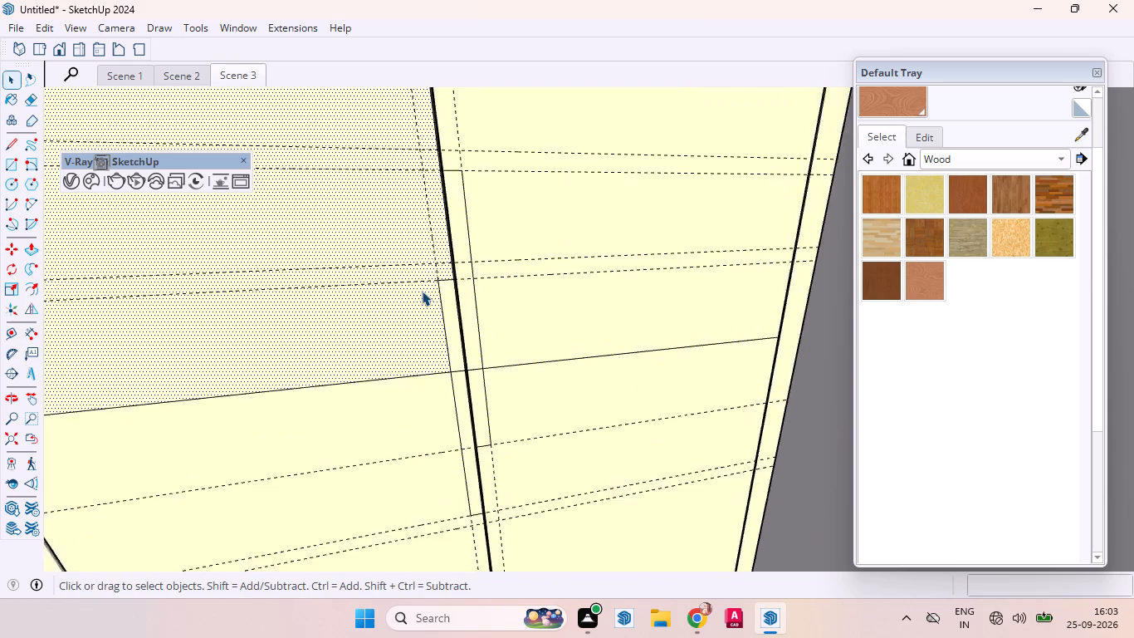
pyautogui.scroll(2, 422, 291)
pyautogui.press('a')
pyautogui.scroll(2, 448, 292)
pyautogui.scroll(-3, 449, 290)
pyautogui.scroll(4, 450, 288)
pyautogui.scroll(-1, 450, 287)
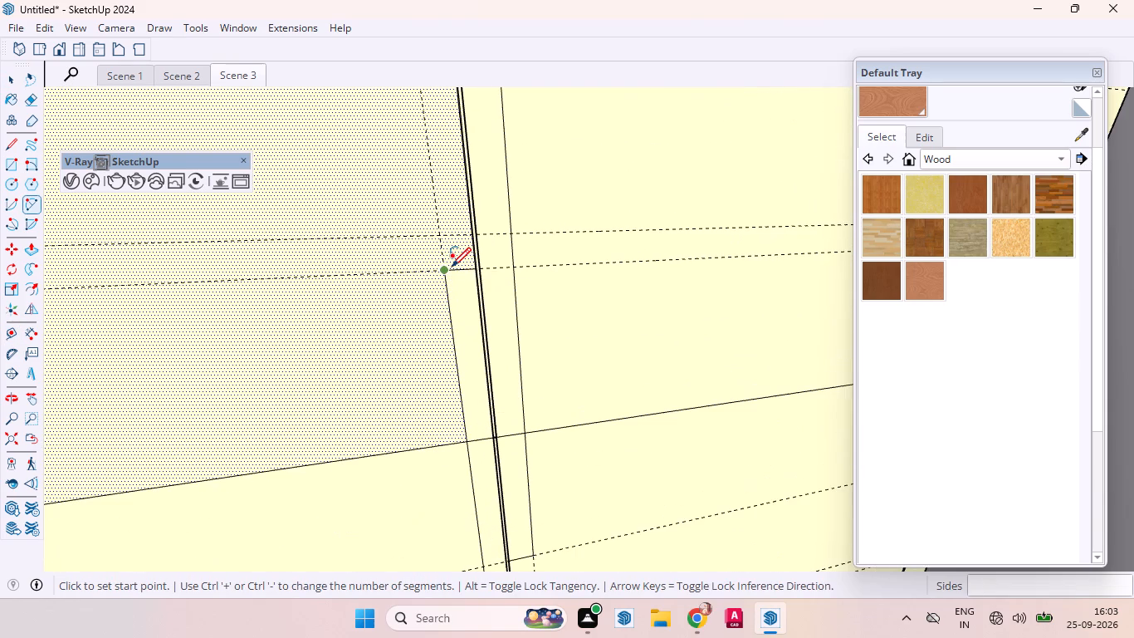
pyautogui.click(452, 267)
pyautogui.click(467, 237)
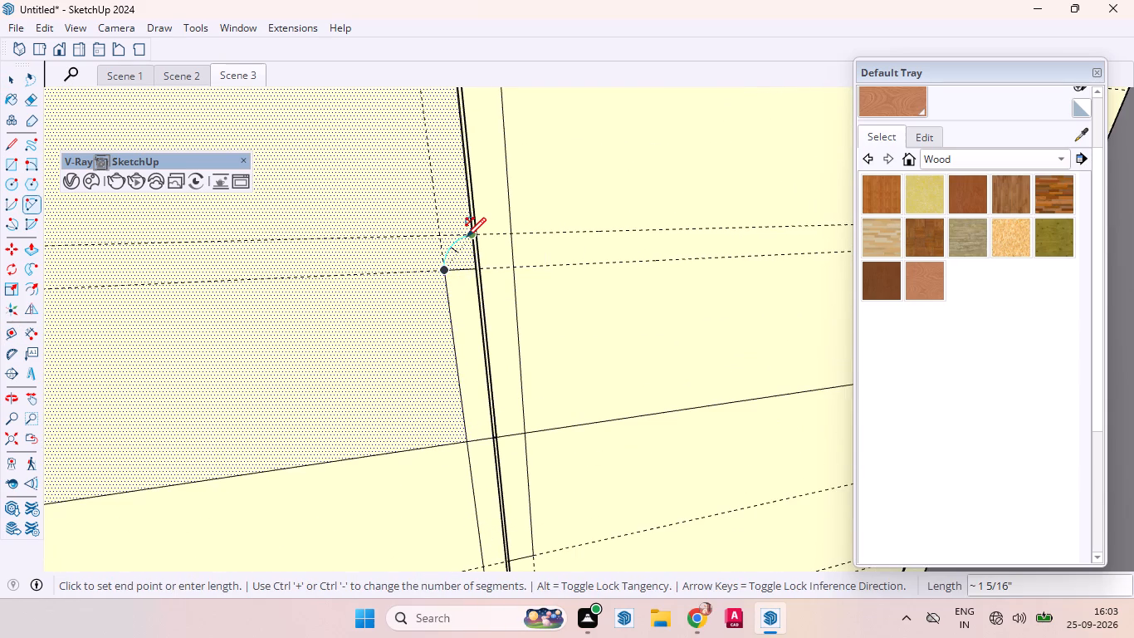
pyautogui.click(466, 237)
pyautogui.press('space')
# Draw an arc from the left handle's lower outer corner to the centre line at the 1" guide below it.
pyautogui.scroll(-7, 474, 229)
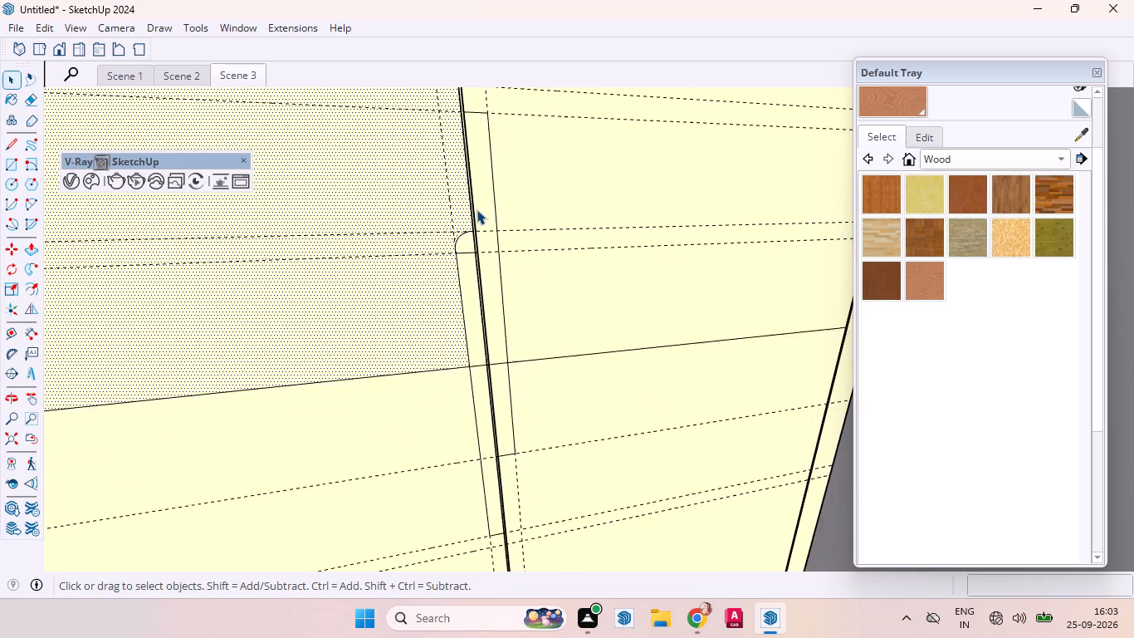
pyautogui.scroll(1, 476, 208)
pyautogui.scroll(-5, 476, 208)
pyautogui.scroll(11, 501, 472)
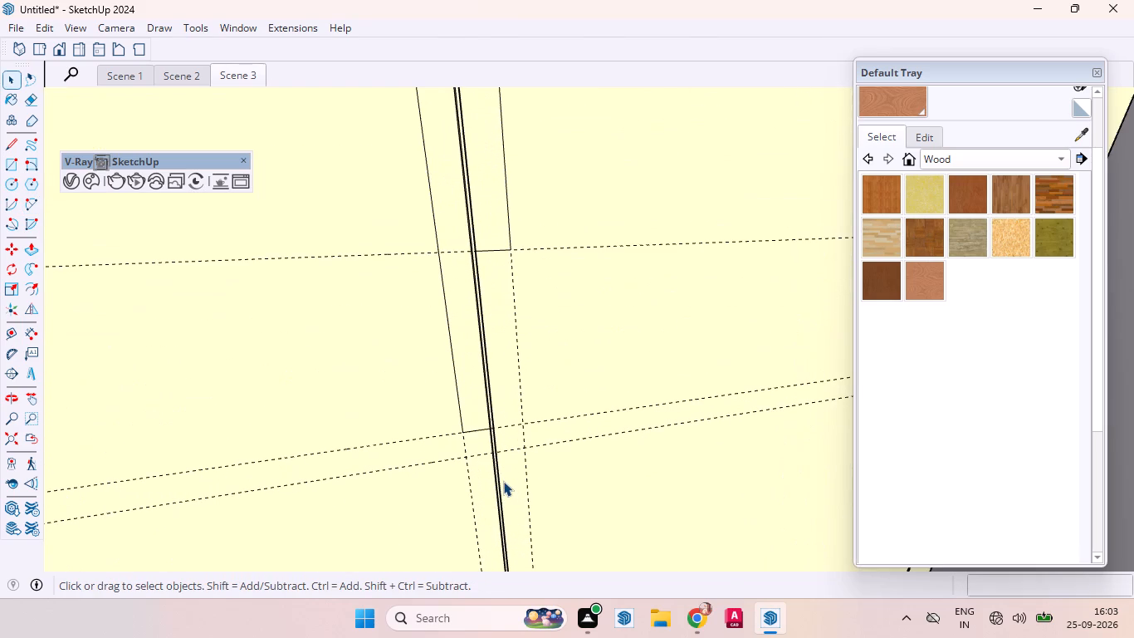
pyautogui.press('a')
pyautogui.scroll(1, 498, 472)
pyautogui.scroll(-1, 497, 471)
pyautogui.scroll(4, 497, 471)
pyautogui.click(458, 419)
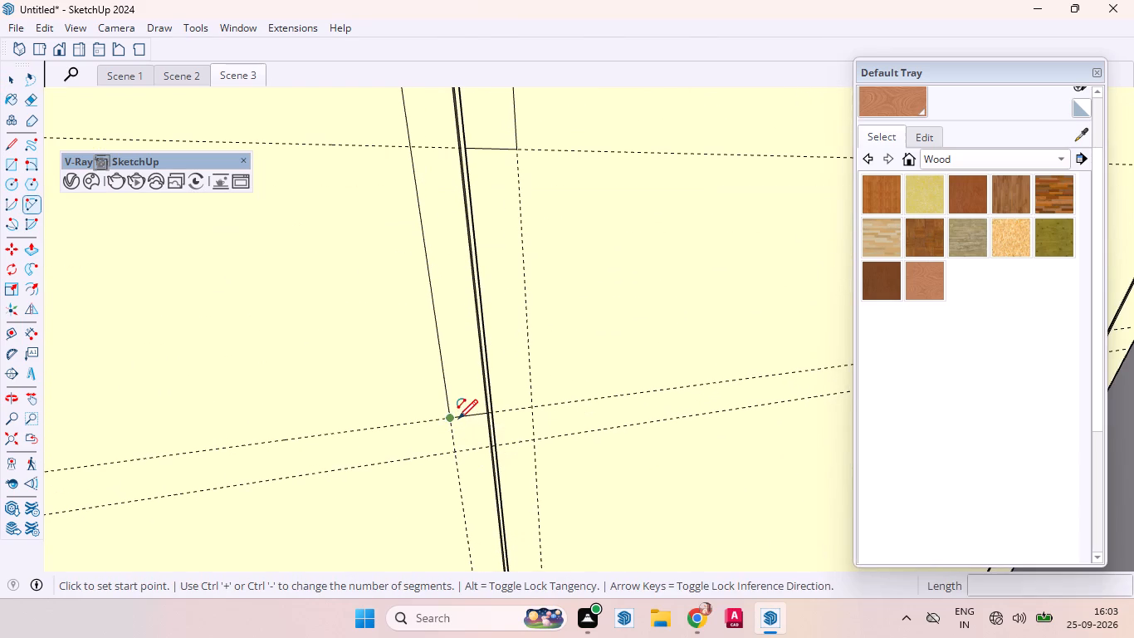
pyautogui.click(486, 447)
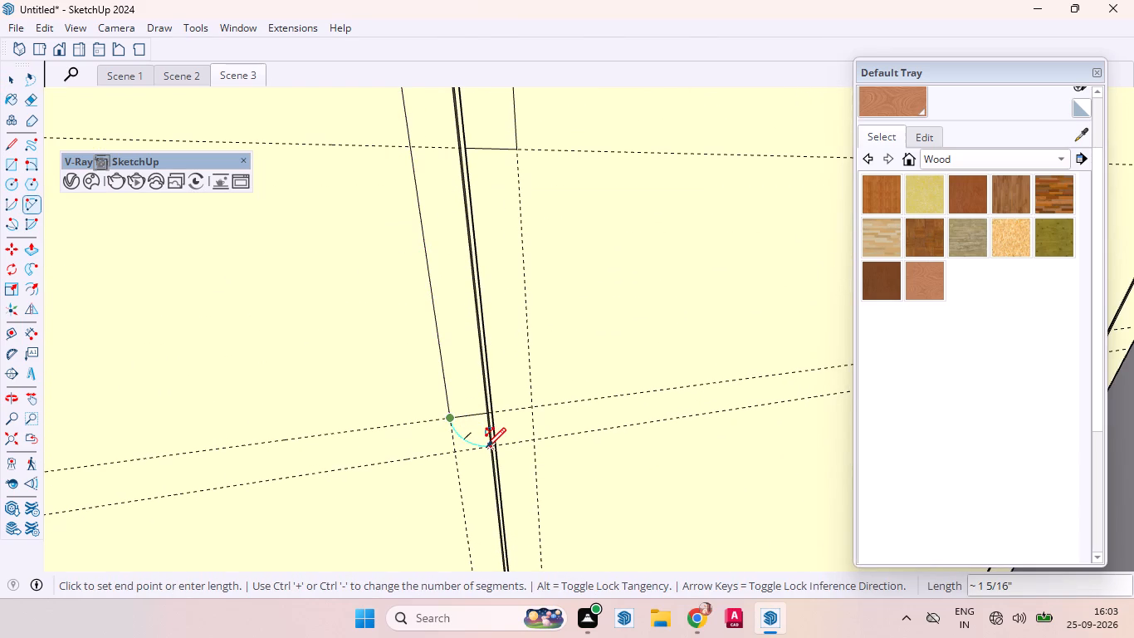
pyautogui.click(483, 444)
pyautogui.press('space')
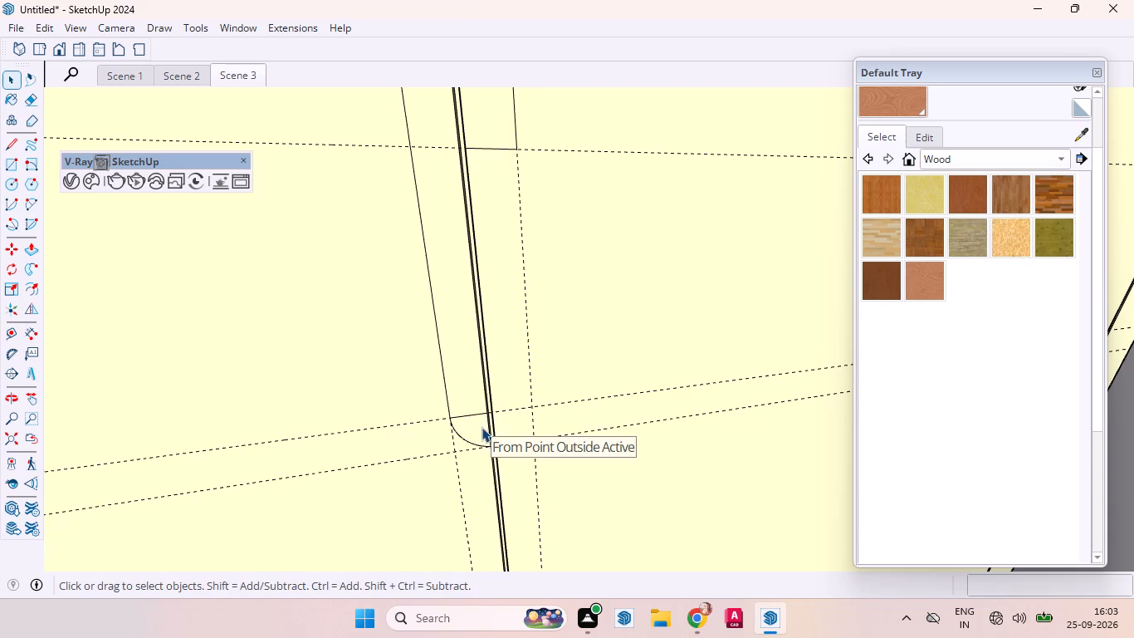
# Delete the straight edge between the left handle and its lower rounded end.
pyautogui.click(481, 427)
pyautogui.scroll(-1, 457, 405)
pyautogui.scroll(1, 457, 405)
pyautogui.scroll(-4, 452, 415)
pyautogui.scroll(3, 456, 428)
pyautogui.scroll(-1, 456, 428)
pyautogui.scroll(3, 456, 428)
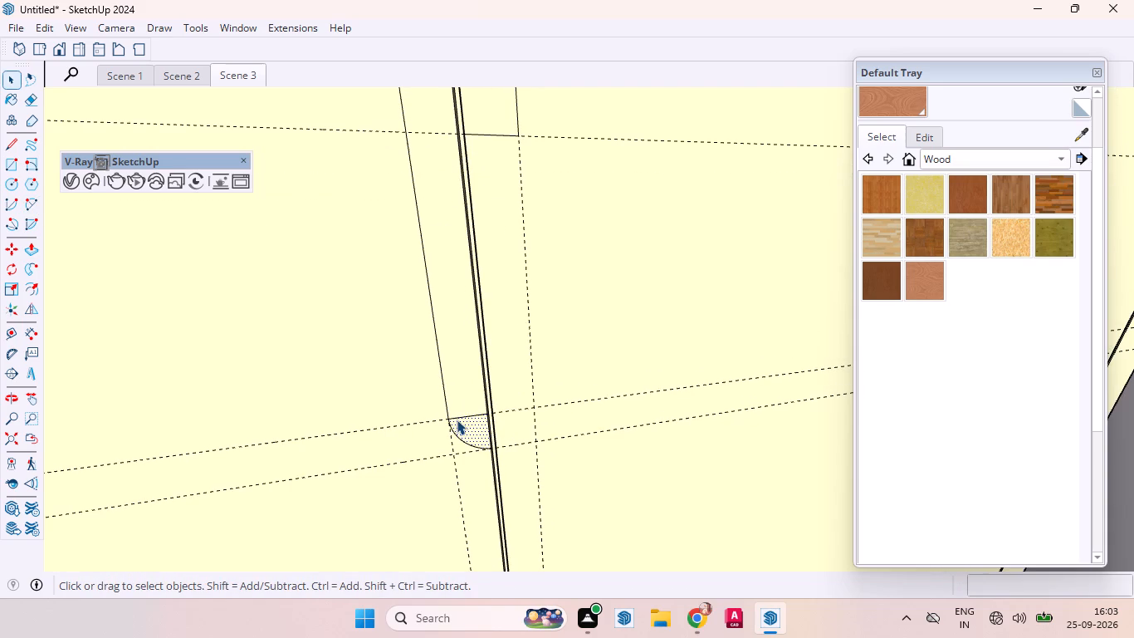
pyautogui.click(457, 420)
pyautogui.press('Delete')
# Place a guide 1" below the lower 6" guide on the wardrobe doors.
pyautogui.scroll(-2, 477, 397)
pyautogui.scroll(5, 477, 397)
pyautogui.scroll(-5, 477, 397)
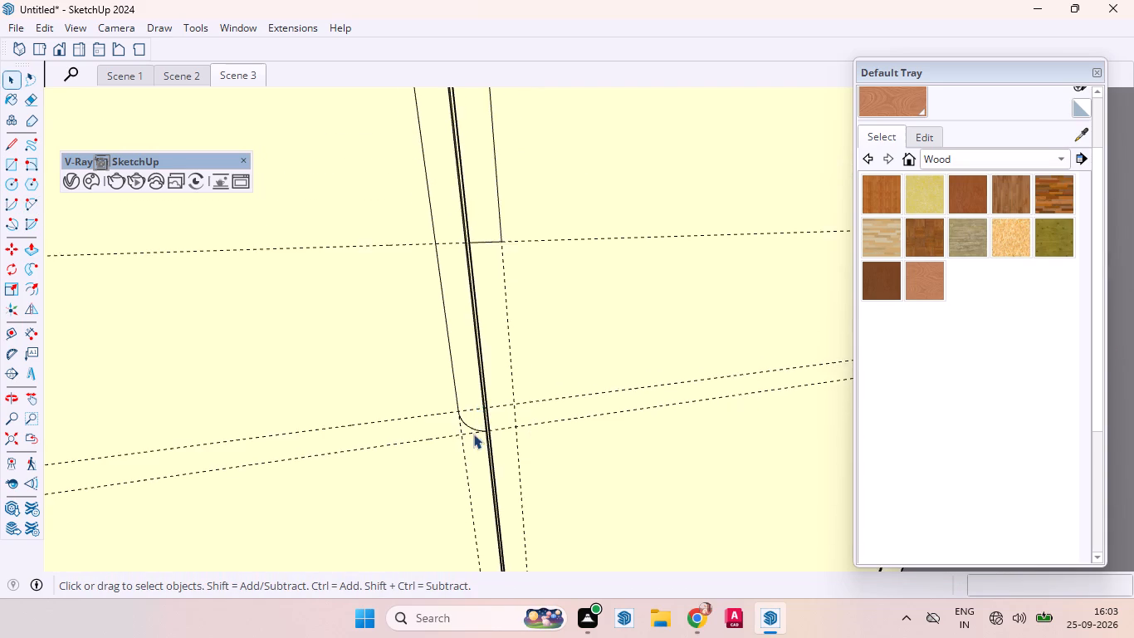
pyautogui.scroll(-7, 473, 434)
pyautogui.scroll(4, 487, 316)
pyautogui.scroll(-1, 487, 316)
pyautogui.scroll(6, 487, 316)
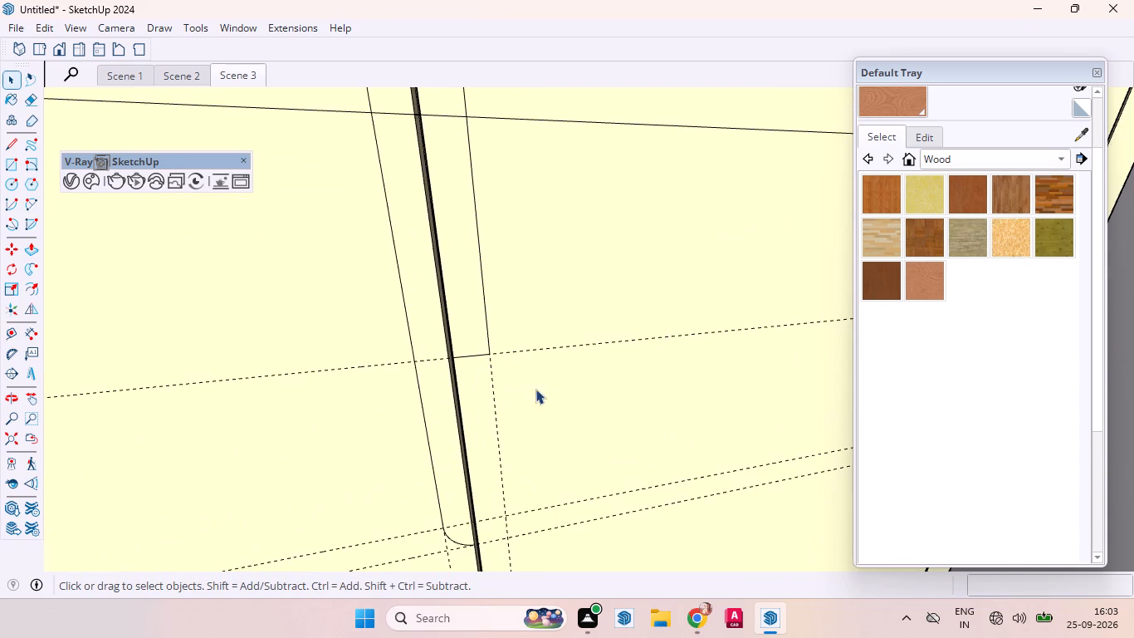
pyautogui.press('t')
pyautogui.click(530, 346)
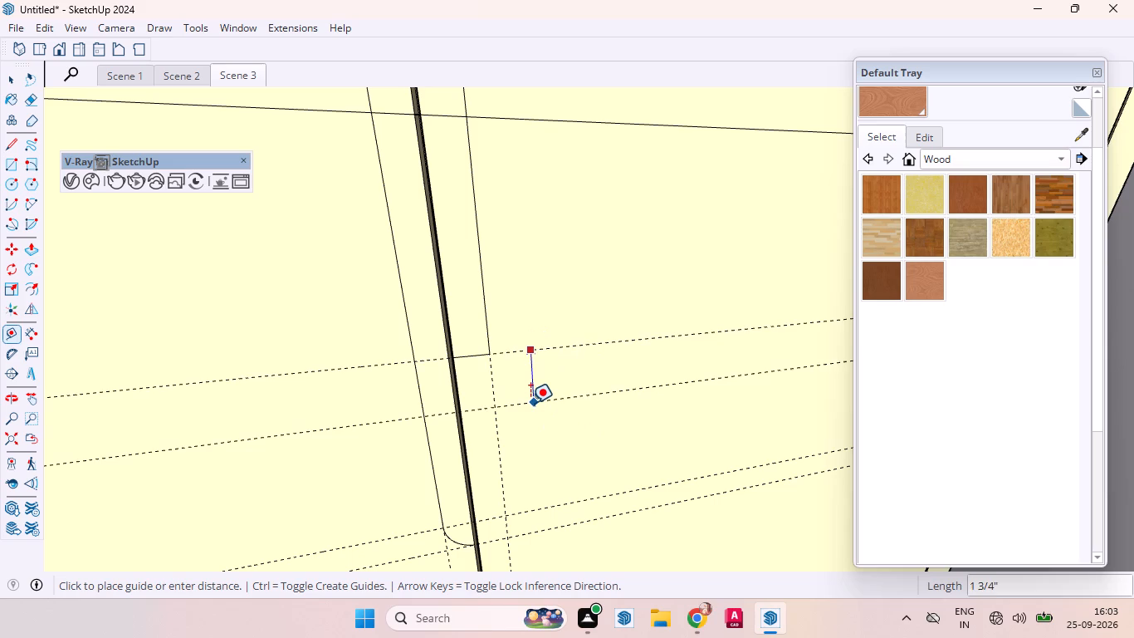
pyautogui.press('1')
pyautogui.press('Return')
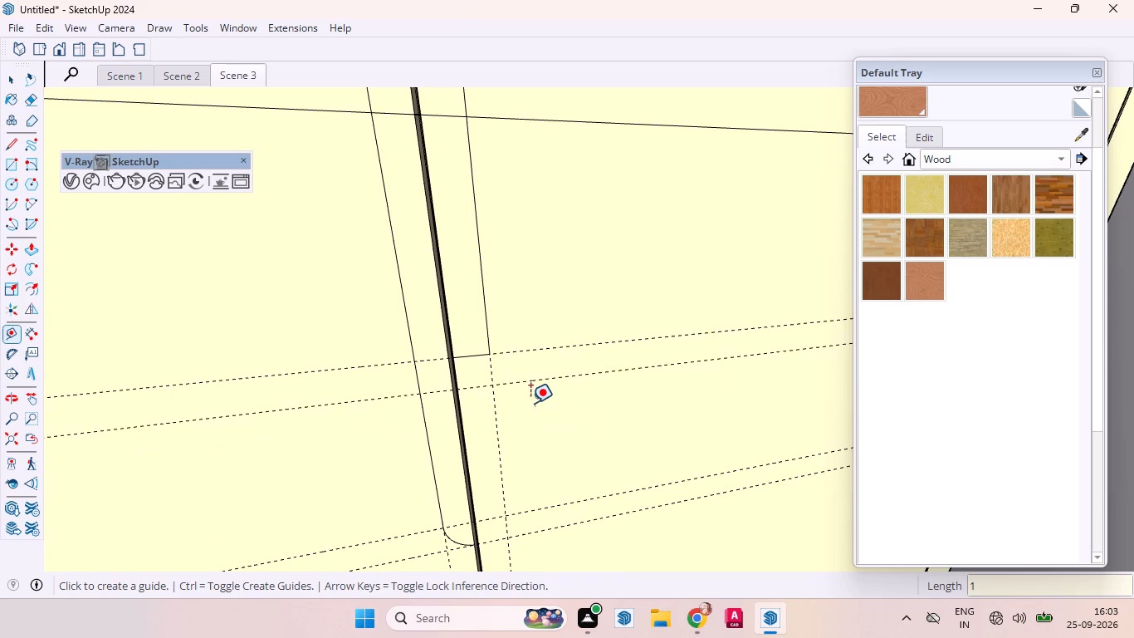
# Round the right handle's lower end with an arc down to the 1" guide and delete the straight edge above it.
pyautogui.press('a')
pyautogui.click(491, 356)
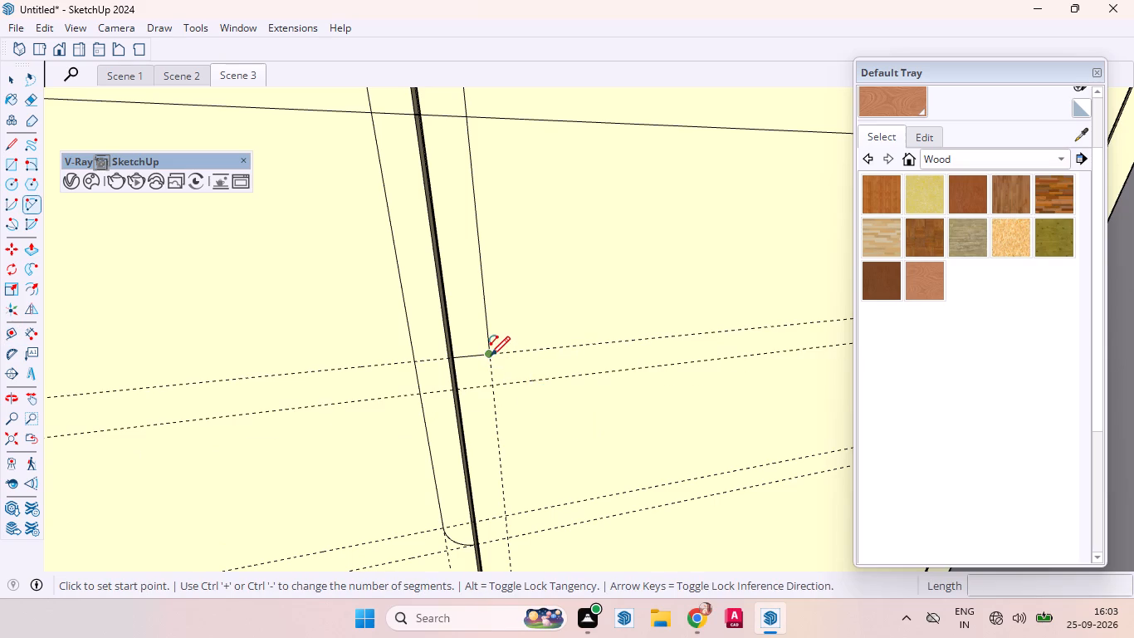
pyautogui.click(462, 390)
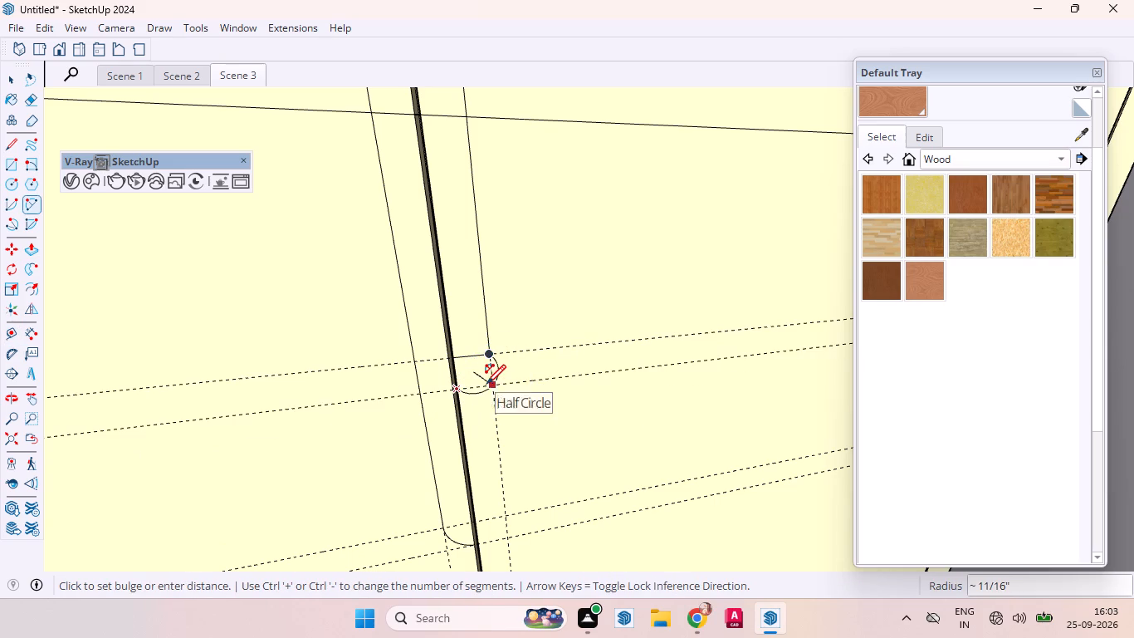
pyautogui.click(483, 382)
pyautogui.press('space')
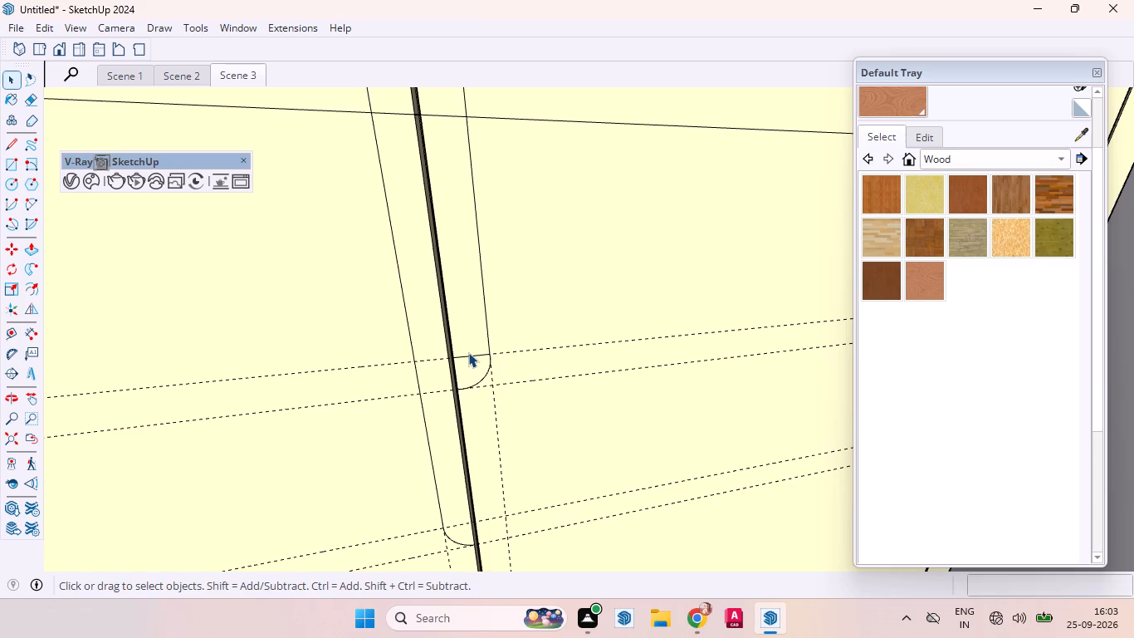
pyautogui.click(468, 356)
pyautogui.press('Delete')
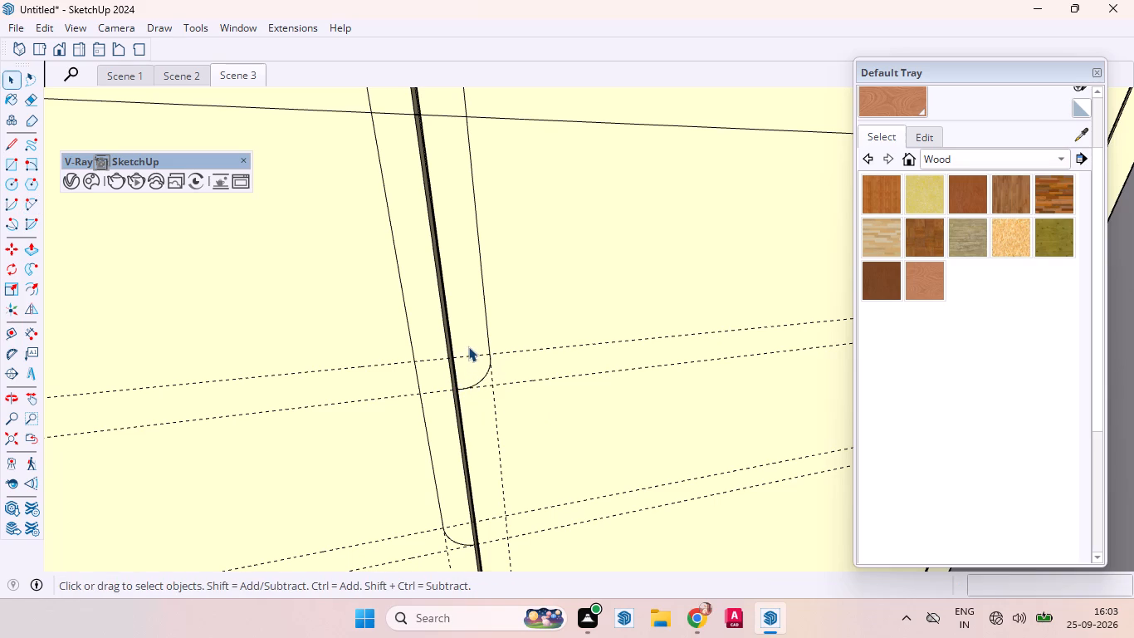
# Delete the leftover horizontal edges that cross both wardrobe doors and their handle outlines at mid-height.
pyautogui.click(468, 338)
pyautogui.scroll(-9, 499, 423)
pyautogui.scroll(8, 475, 302)
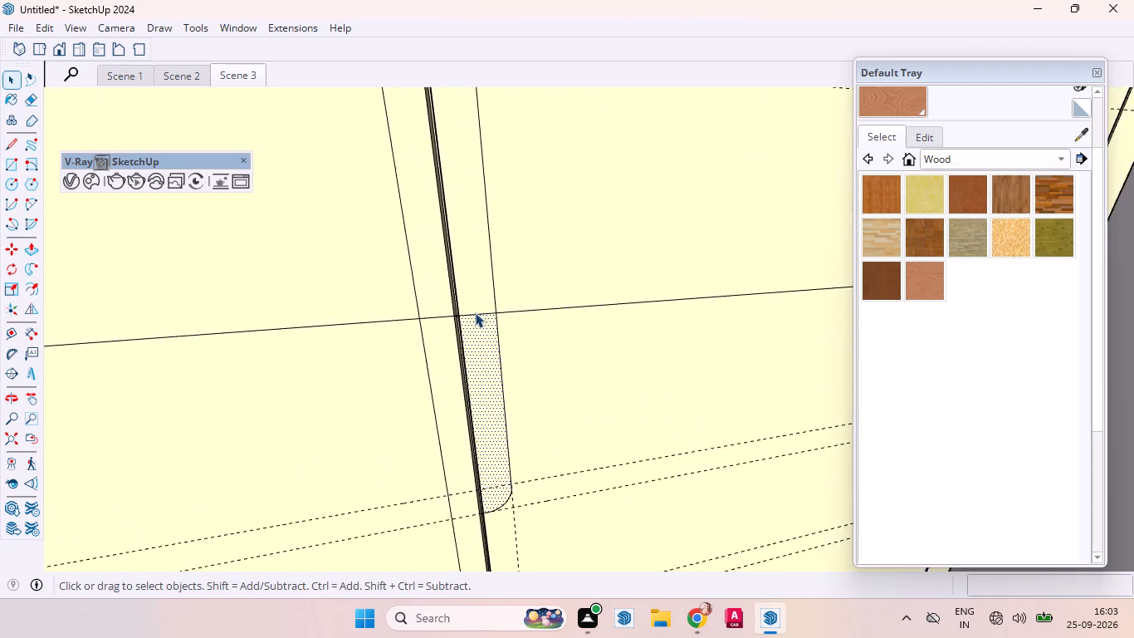
pyautogui.click(476, 314)
pyautogui.press('Delete')
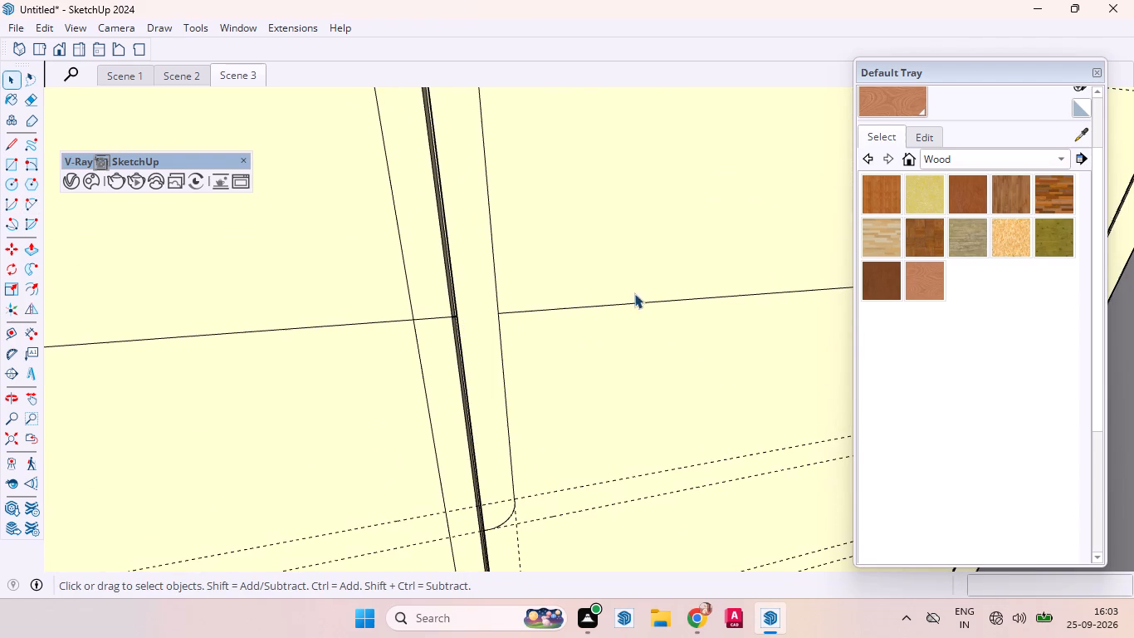
pyautogui.click(571, 308)
pyautogui.press('Delete')
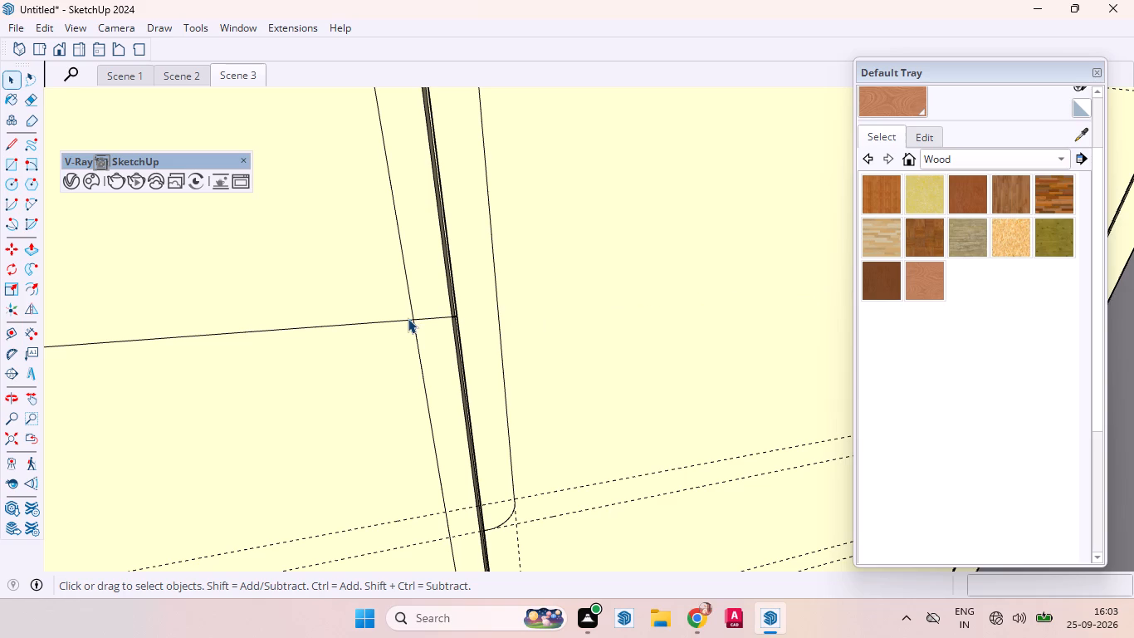
pyautogui.click(407, 319)
pyautogui.press('Delete')
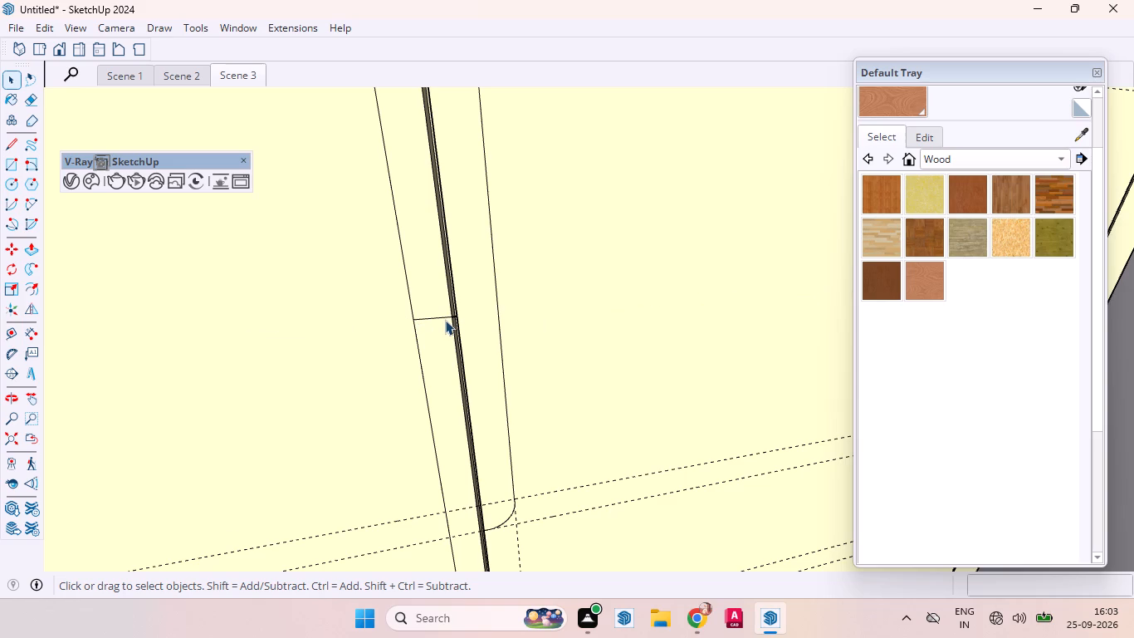
pyautogui.click(437, 317)
pyautogui.press('Delete')
pyautogui.press('Delete')
# Round the right handle's upper end with an arc up to the guide above it and delete the straight edge below the arc.
pyautogui.scroll(-9, 577, 329)
pyautogui.moveTo(565, 349); pyautogui.dragTo(491, 352, button='middle')
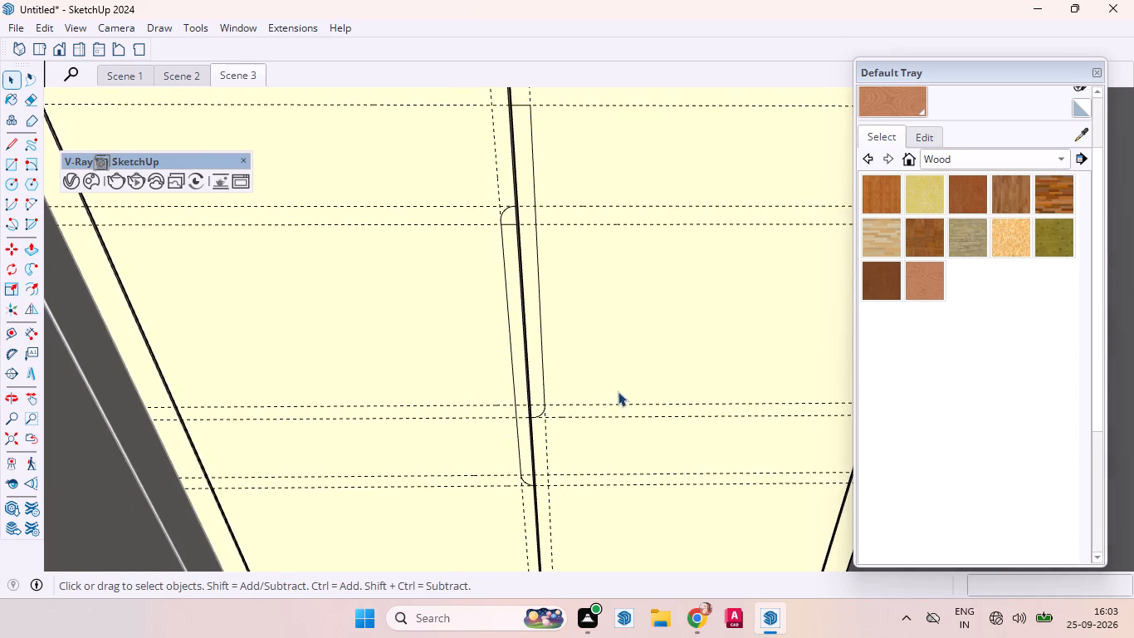
pyautogui.scroll(-1, 621, 397)
pyautogui.scroll(1, 621, 397)
pyautogui.scroll(-3, 621, 397)
pyautogui.scroll(1, 621, 397)
pyautogui.scroll(-2, 621, 397)
pyautogui.scroll(2, 621, 397)
pyautogui.scroll(3, 538, 244)
pyautogui.scroll(-2, 538, 243)
pyautogui.scroll(6, 538, 243)
pyautogui.scroll(4, 568, 175)
pyautogui.press('a')
pyautogui.scroll(3, 578, 208)
pyautogui.scroll(-4, 578, 208)
pyautogui.scroll(1, 578, 208)
pyautogui.scroll(-2, 578, 208)
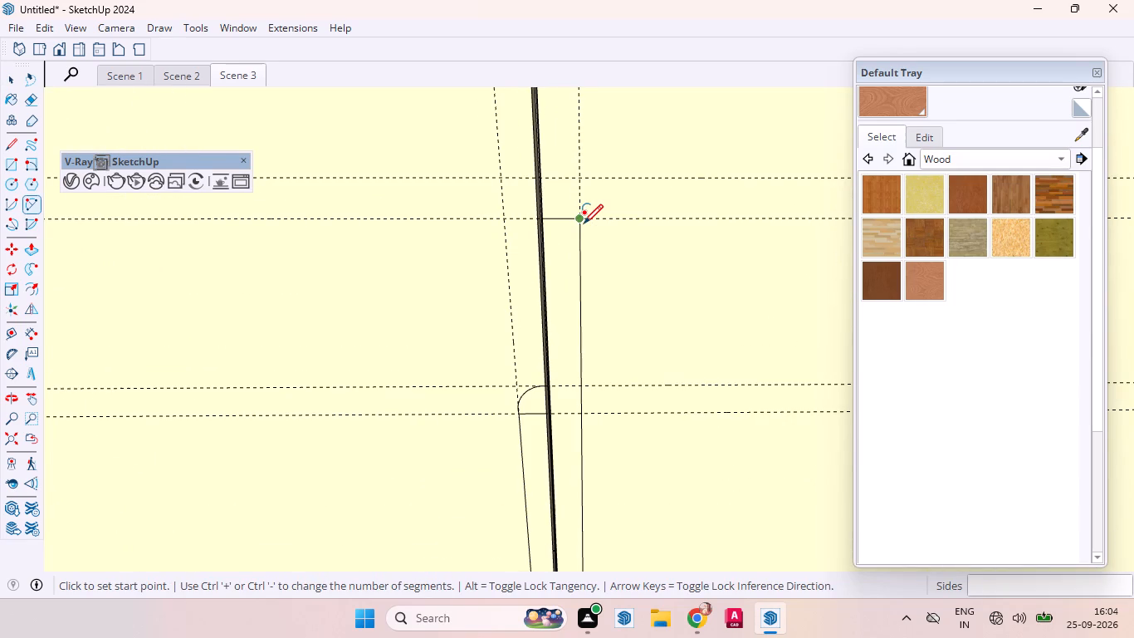
pyautogui.click(581, 218)
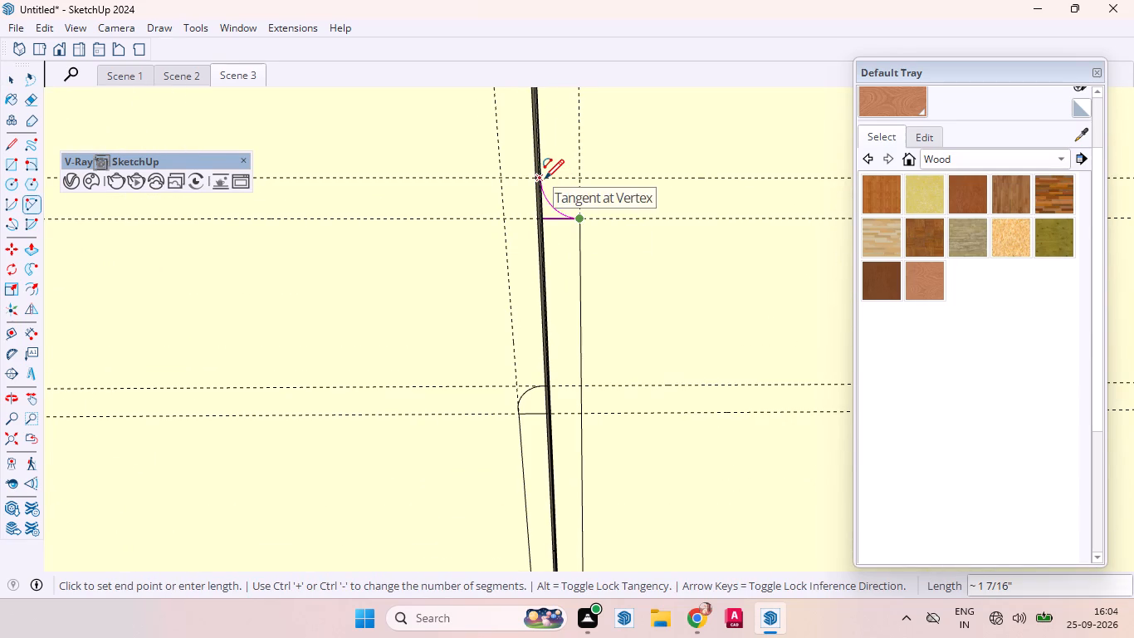
pyautogui.click(545, 179)
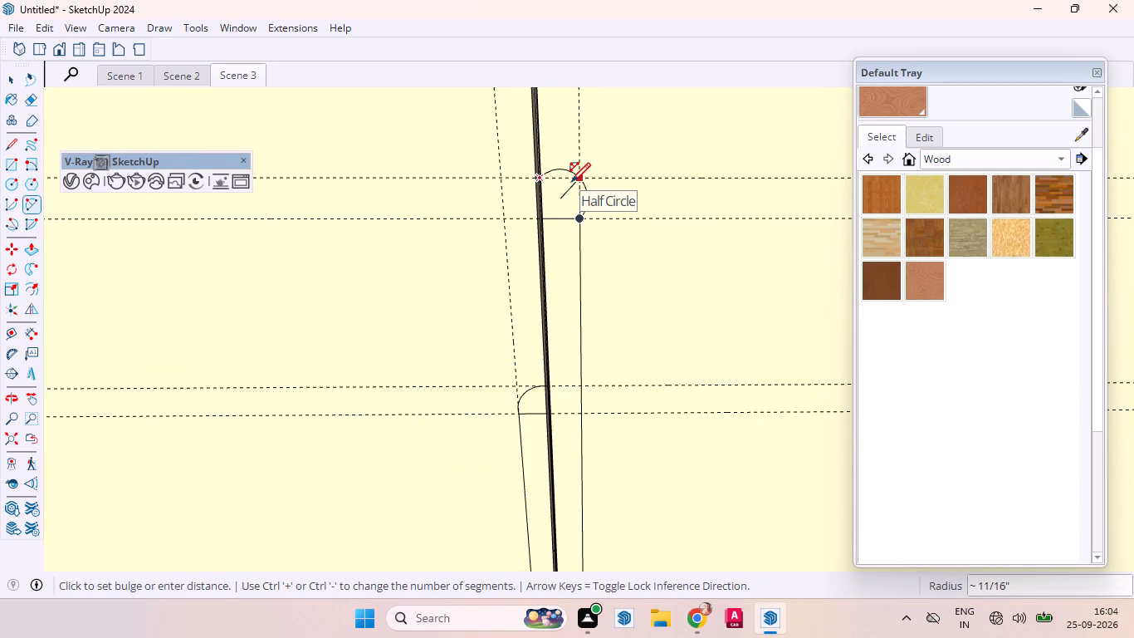
pyautogui.scroll(6, 569, 186)
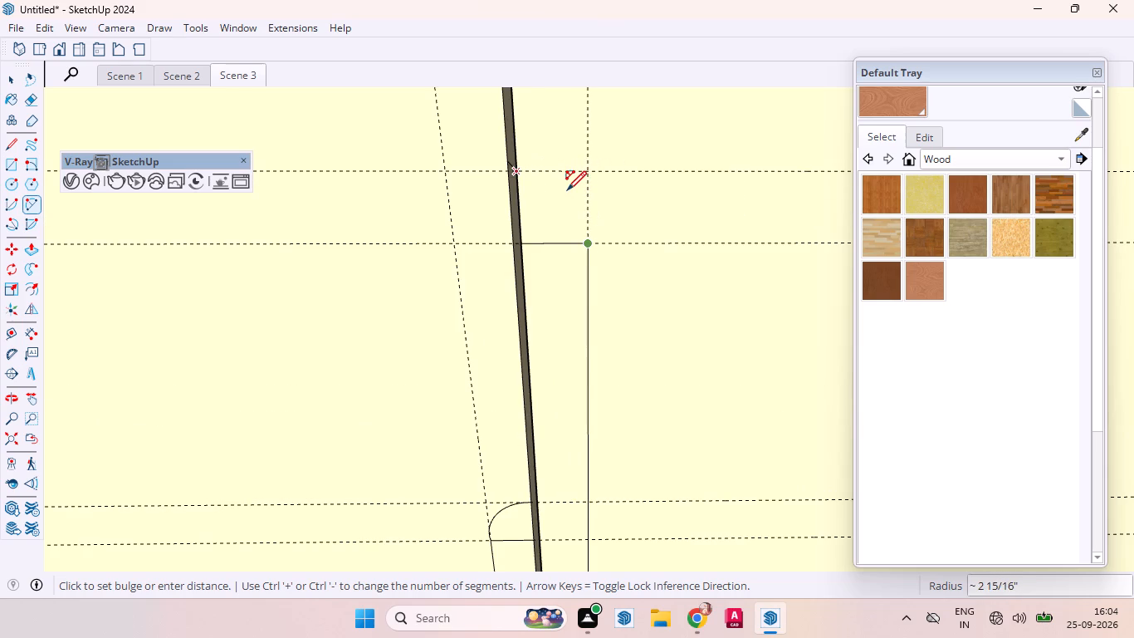
pyautogui.click(566, 185)
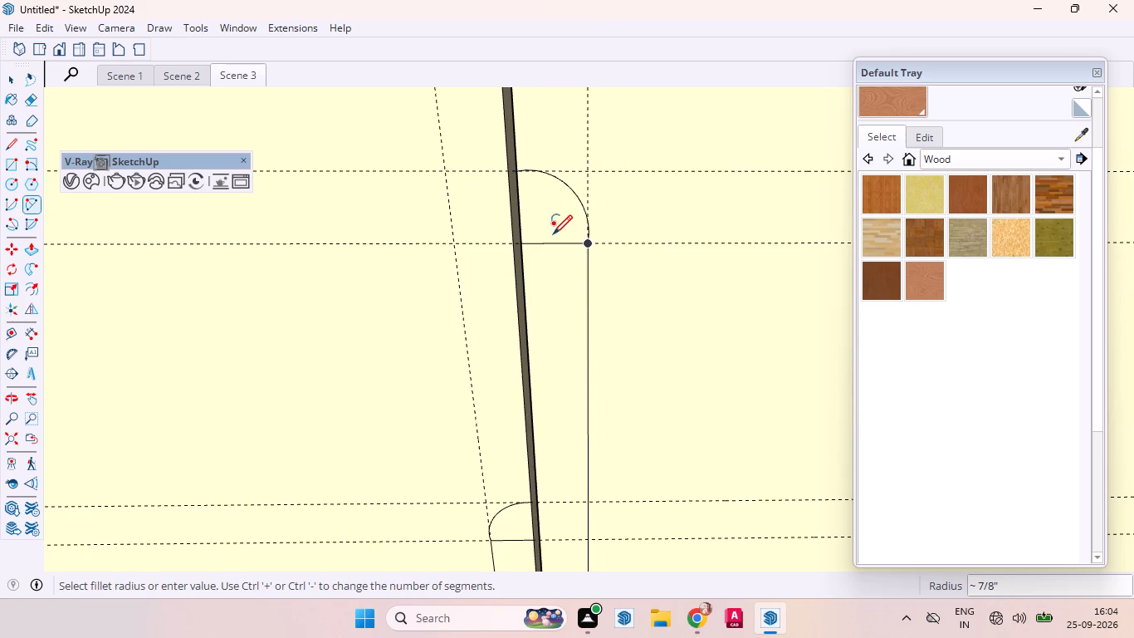
pyautogui.press('space')
pyautogui.click(549, 243)
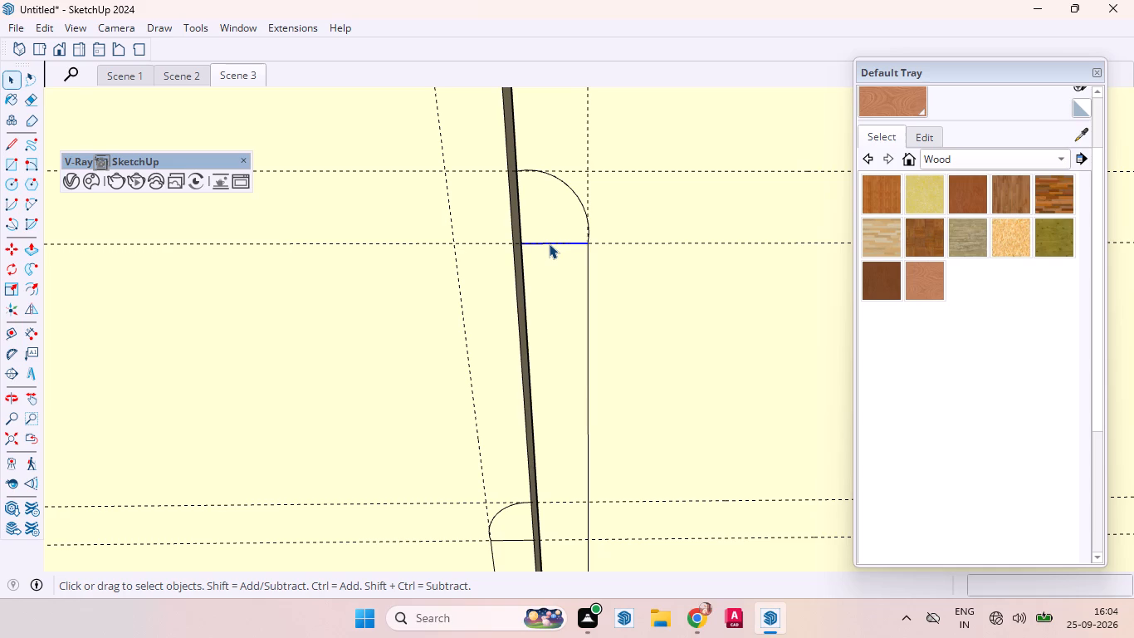
pyautogui.press('Delete')
pyautogui.click(547, 305)
# Delete the straight edge between the left handle and its upper rounded end.
pyautogui.scroll(-7, 575, 179)
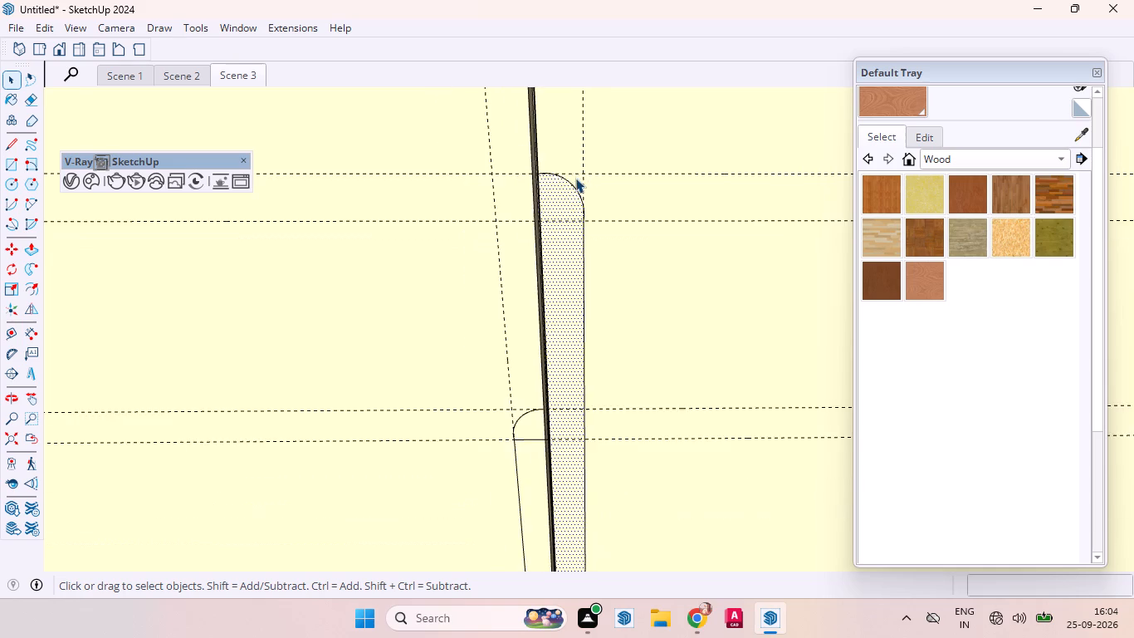
pyautogui.scroll(1, 579, 170)
pyautogui.scroll(-4, 579, 170)
pyautogui.scroll(1, 579, 170)
pyautogui.scroll(-13, 579, 170)
pyautogui.scroll(4, 579, 283)
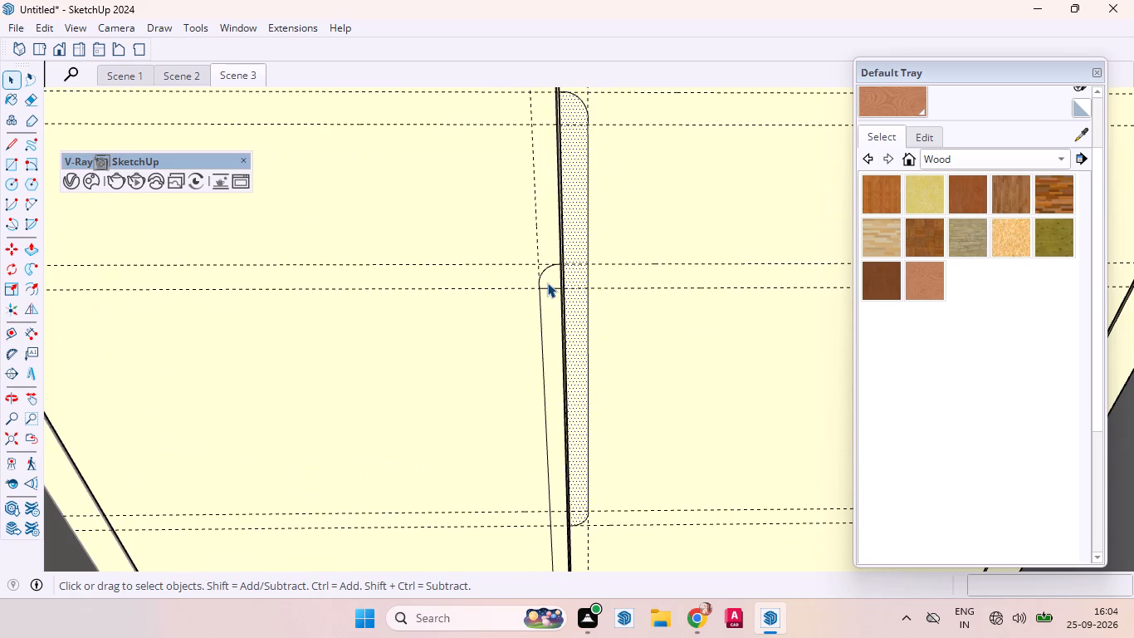
pyautogui.click(546, 289)
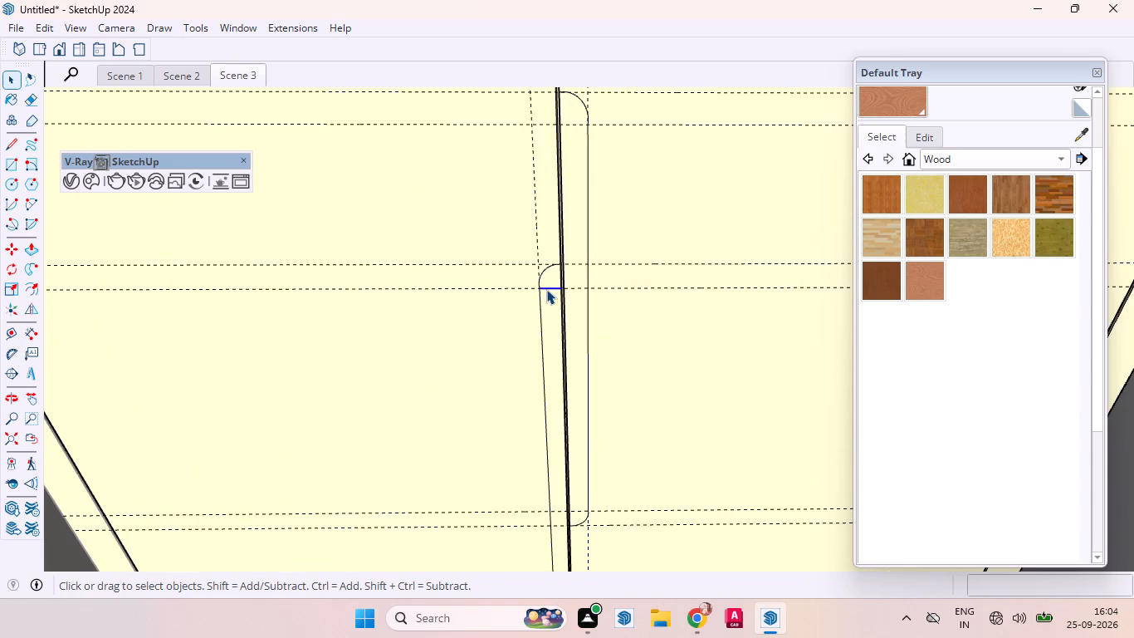
pyautogui.press('Delete')
# Extrude the left handle face 10 mm with Push/Pull and repeat the same extrusion on the right handle.
pyautogui.click(547, 320)
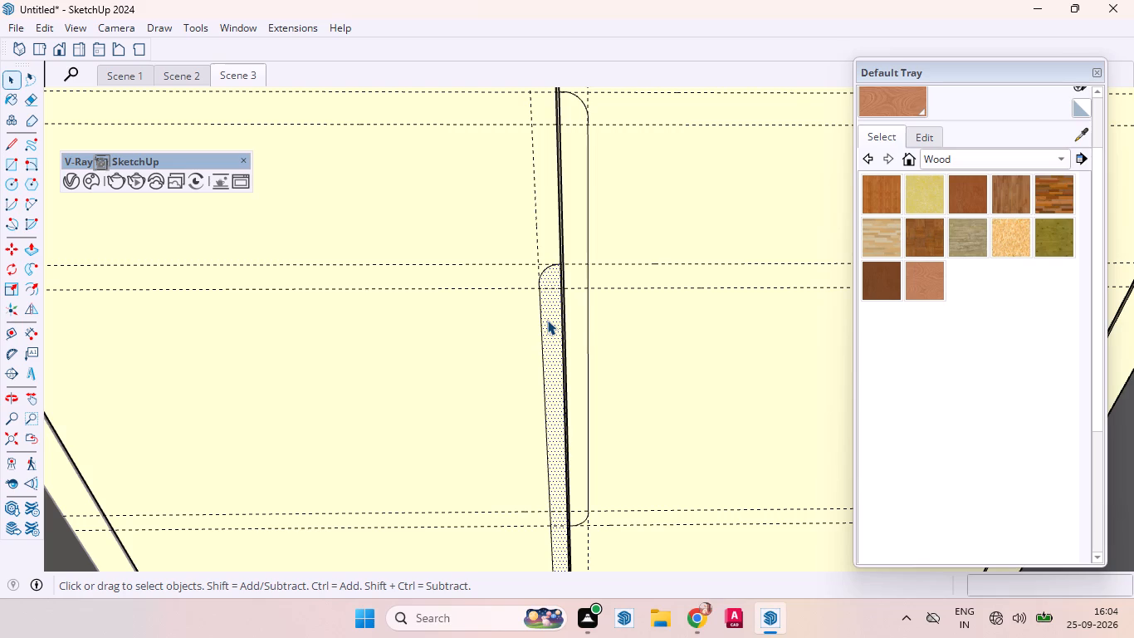
pyautogui.press('p')
pyautogui.moveTo(547, 320); pyautogui.dragTo(548, 307)
pyautogui.write('10mm')
pyautogui.press('Return')
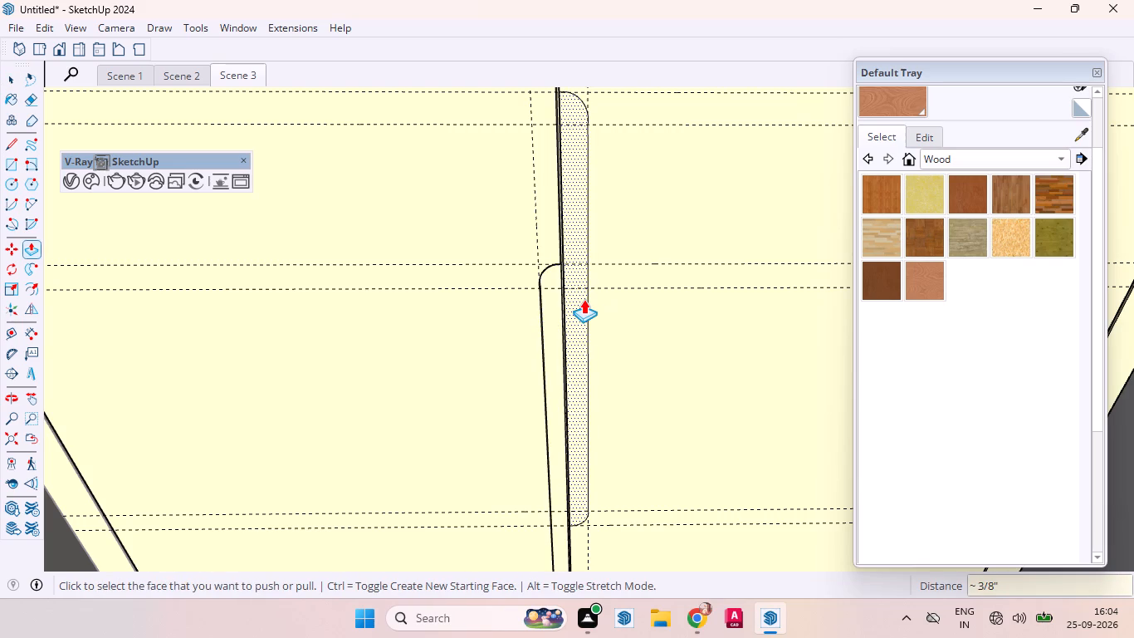
pyautogui.doubleClick(584, 299)
pyautogui.press('space')
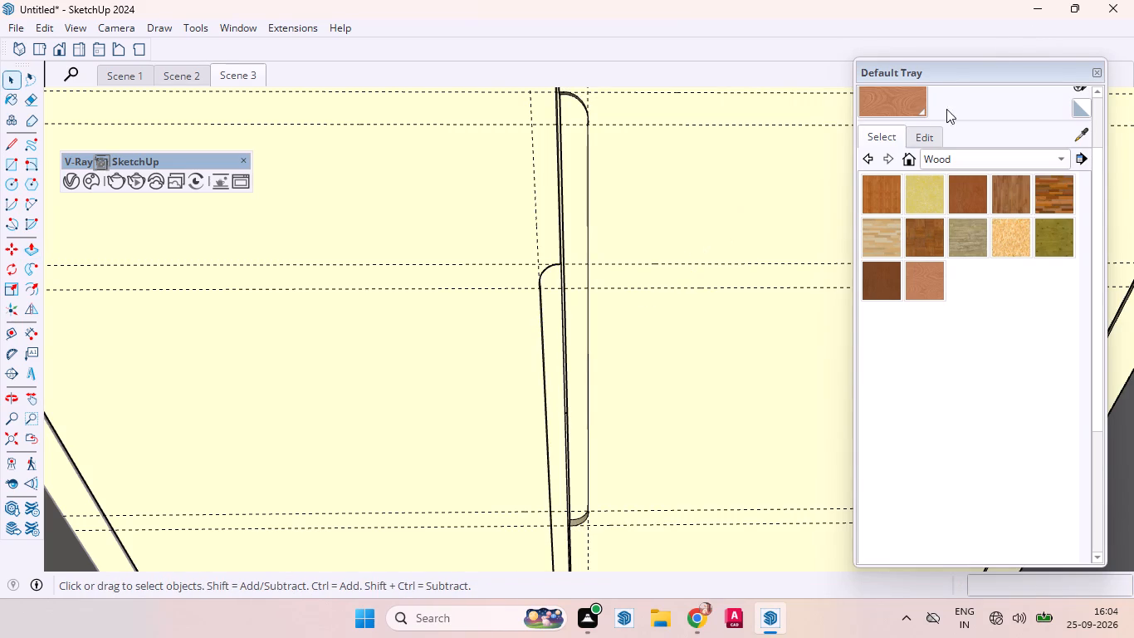
# Paint the front faces of both handles with the current reddish-brown wood material.
pyautogui.click(894, 104)
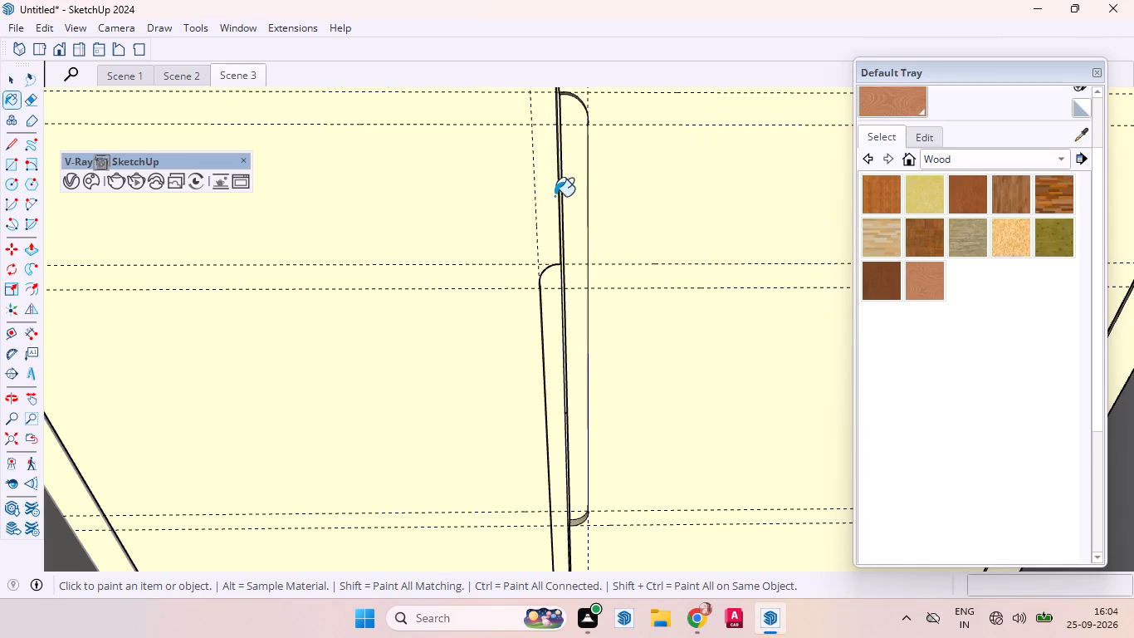
pyautogui.click(569, 180)
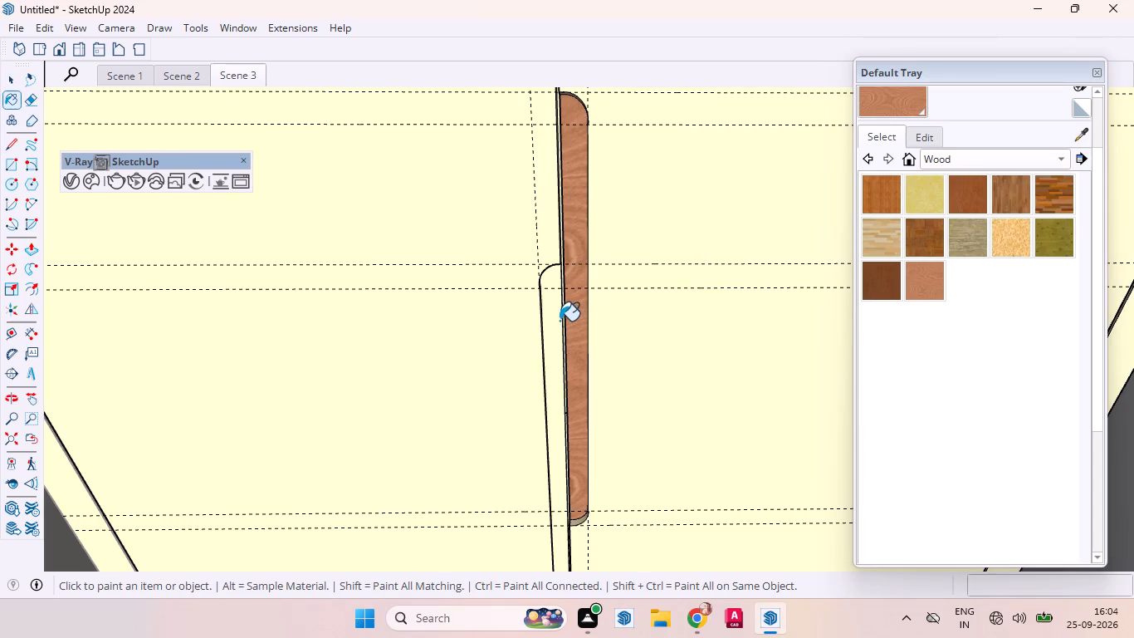
pyautogui.click(551, 321)
# Paint the long outer side faces of the left and right handles with the same wood material.
pyautogui.scroll(9, 551, 321)
pyautogui.scroll(-1, 550, 325)
pyautogui.scroll(7, 550, 325)
pyautogui.scroll(-1, 548, 326)
pyautogui.scroll(11, 548, 326)
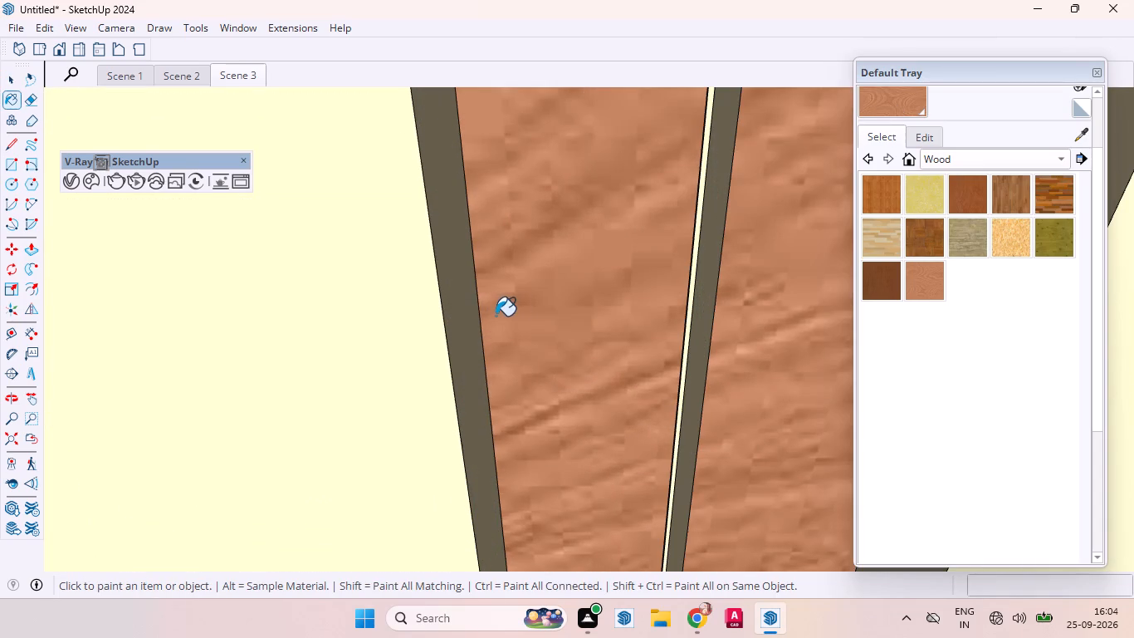
pyautogui.click(472, 314)
pyautogui.scroll(-11, 491, 313)
pyautogui.scroll(1, 496, 269)
pyautogui.scroll(-1, 496, 269)
pyautogui.scroll(3, 496, 269)
pyautogui.scroll(-1, 496, 269)
pyautogui.scroll(-4, 706, 297)
pyautogui.scroll(2, 708, 298)
pyautogui.scroll(-2, 708, 298)
pyautogui.scroll(6, 708, 298)
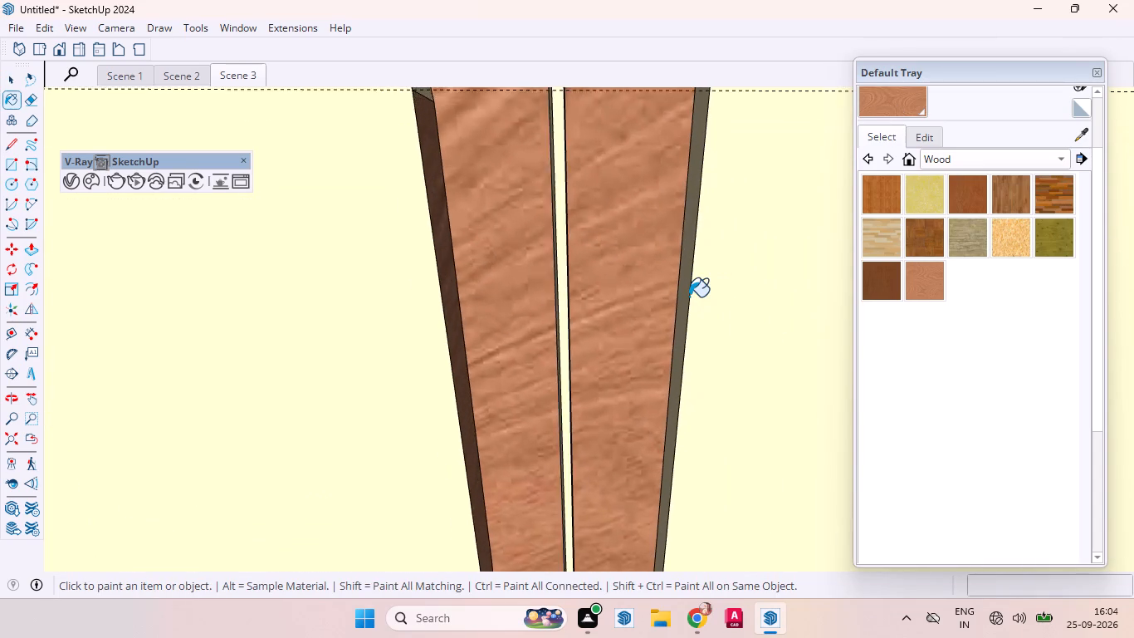
pyautogui.scroll(8, 689, 297)
pyautogui.click(679, 282)
# Paint the curved side faces at the upper ends of both handles with the same wood material.
pyautogui.scroll(-15, 501, 306)
pyautogui.scroll(1, 558, 297)
pyautogui.scroll(-11, 560, 299)
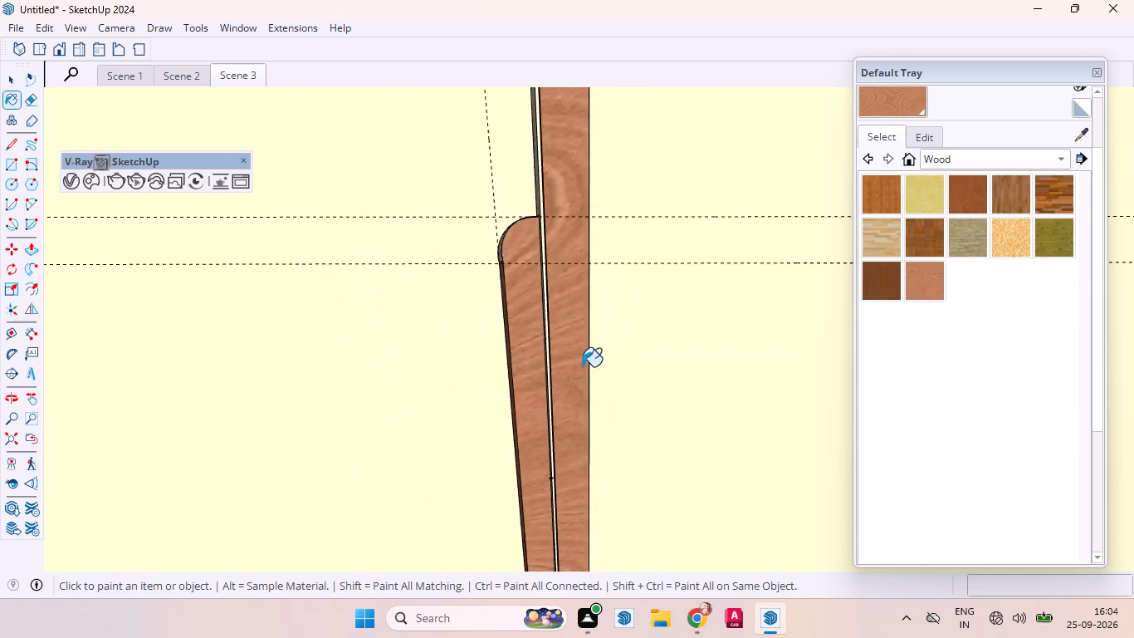
pyautogui.scroll(20, 519, 232)
pyautogui.scroll(2, 519, 232)
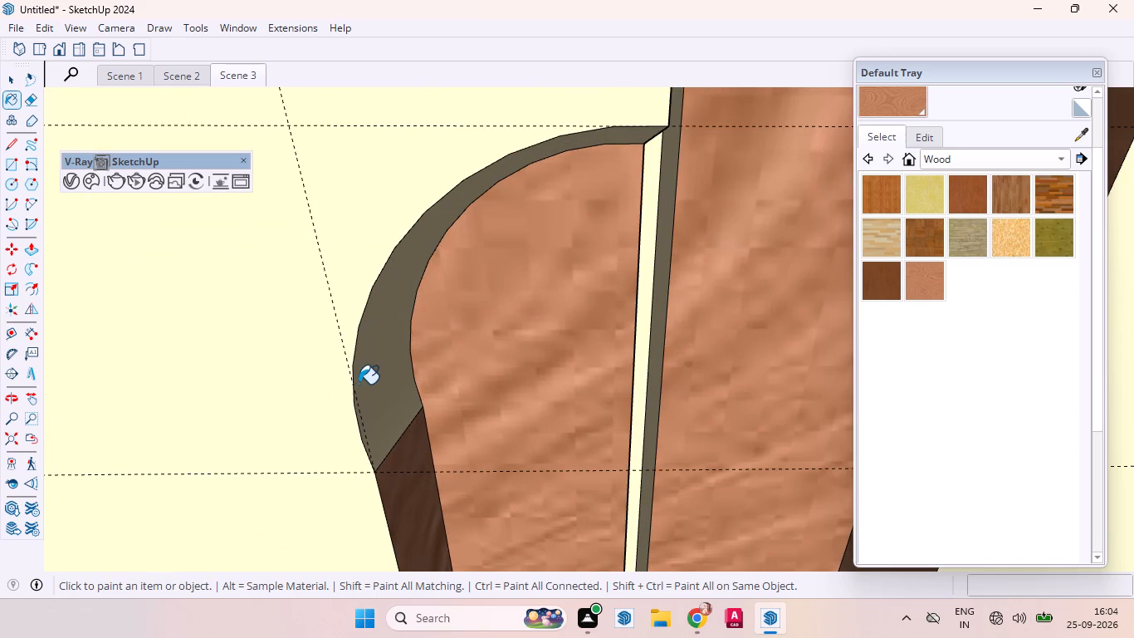
pyautogui.click(369, 384)
pyautogui.scroll(-5, 520, 314)
pyautogui.scroll(1, 520, 314)
pyautogui.scroll(-16, 520, 314)
pyautogui.scroll(2, 573, 312)
pyautogui.scroll(-3, 584, 318)
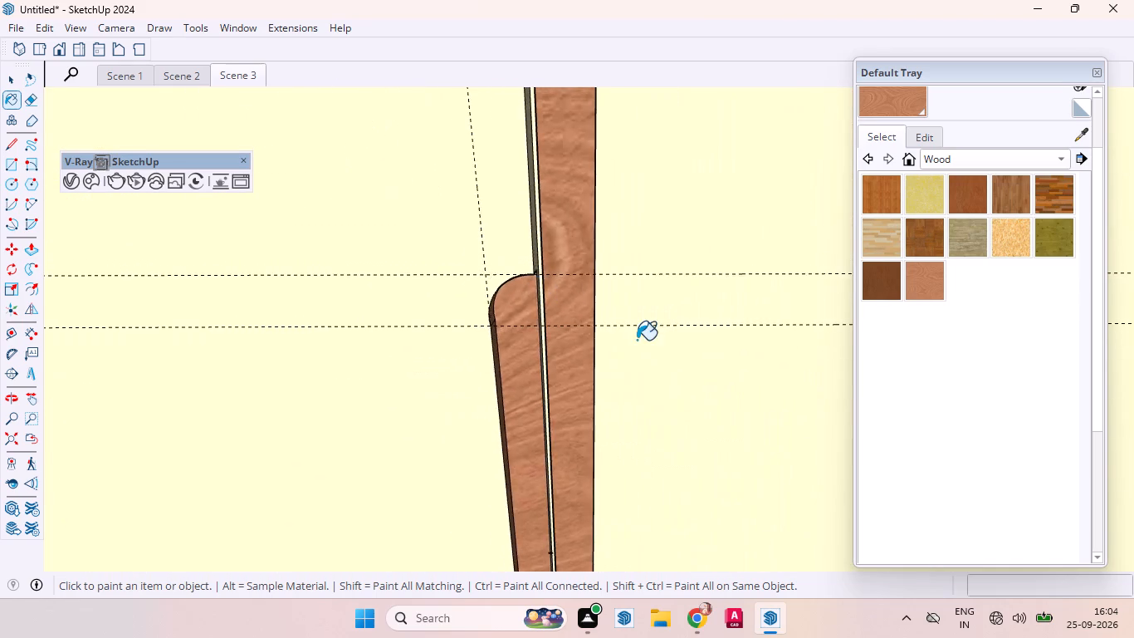
pyautogui.scroll(-7, 633, 296)
pyautogui.scroll(18, 602, 106)
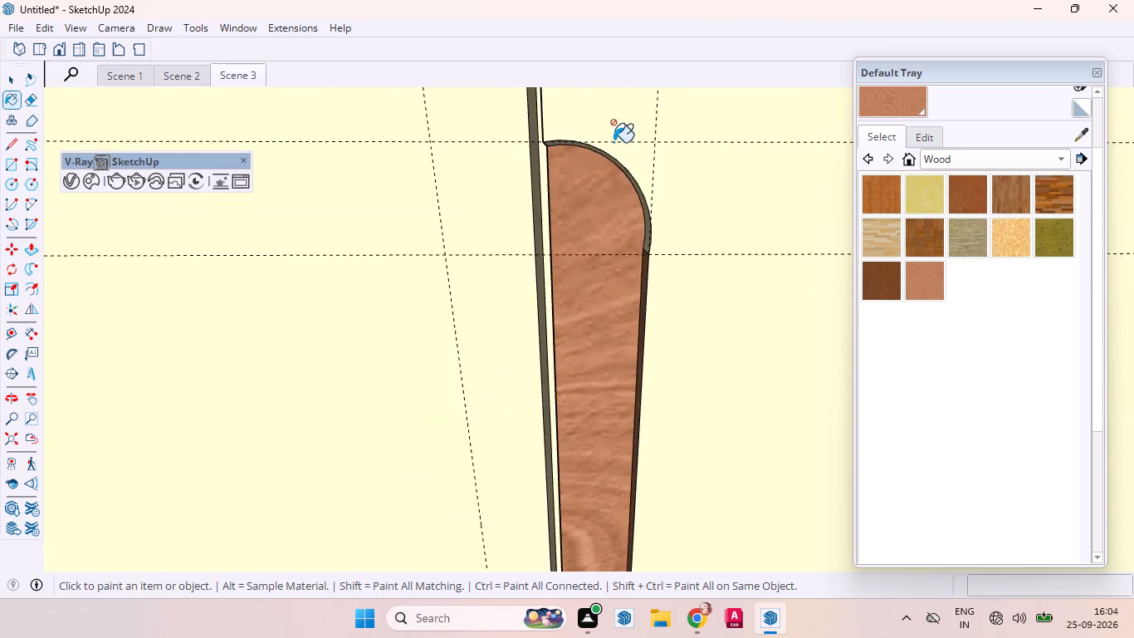
pyautogui.scroll(9, 613, 142)
pyautogui.scroll(-1, 640, 209)
pyautogui.scroll(3, 641, 209)
pyautogui.click(678, 213)
# Paint the curved side faces at the lower ends of both handles with the same wood material.
pyautogui.scroll(-1, 428, 225)
pyautogui.scroll(1, 437, 225)
pyautogui.scroll(-3, 472, 224)
pyautogui.scroll(1, 510, 220)
pyautogui.scroll(-10, 520, 218)
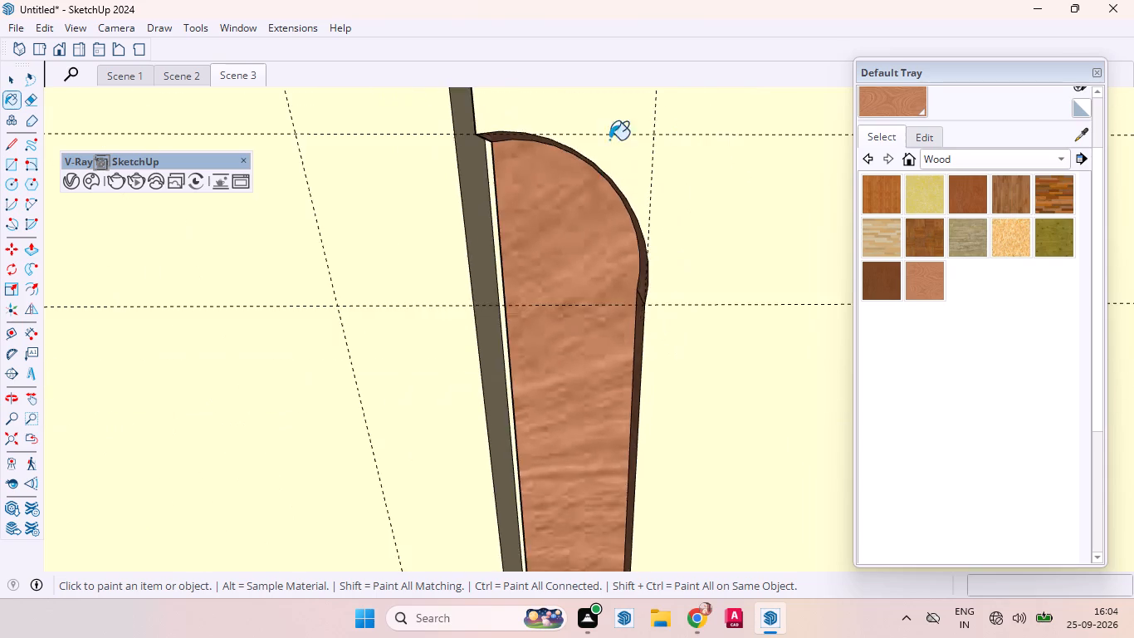
pyautogui.scroll(-14, 609, 140)
pyautogui.scroll(1, 630, 112)
pyautogui.scroll(-12, 630, 112)
pyautogui.scroll(7, 604, 514)
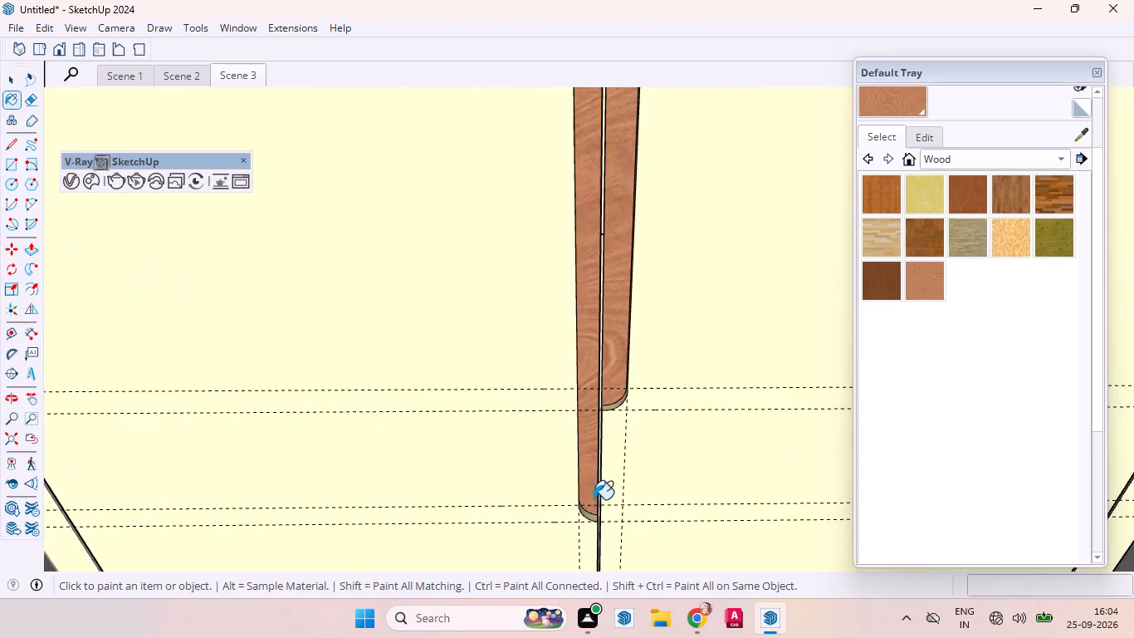
pyautogui.scroll(16, 594, 499)
pyautogui.click(607, 361)
pyautogui.scroll(-4, 637, 331)
pyautogui.scroll(3, 637, 330)
pyautogui.scroll(-2, 638, 322)
pyautogui.scroll(1, 631, 264)
pyautogui.scroll(-11, 631, 264)
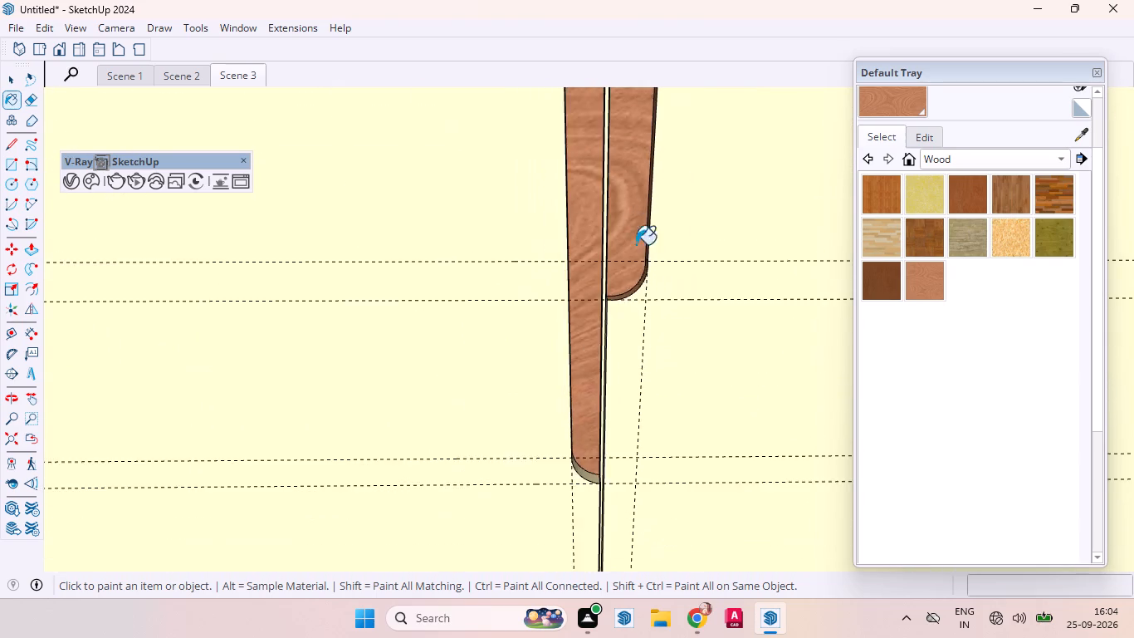
pyautogui.scroll(5, 579, 474)
pyautogui.click(609, 419)
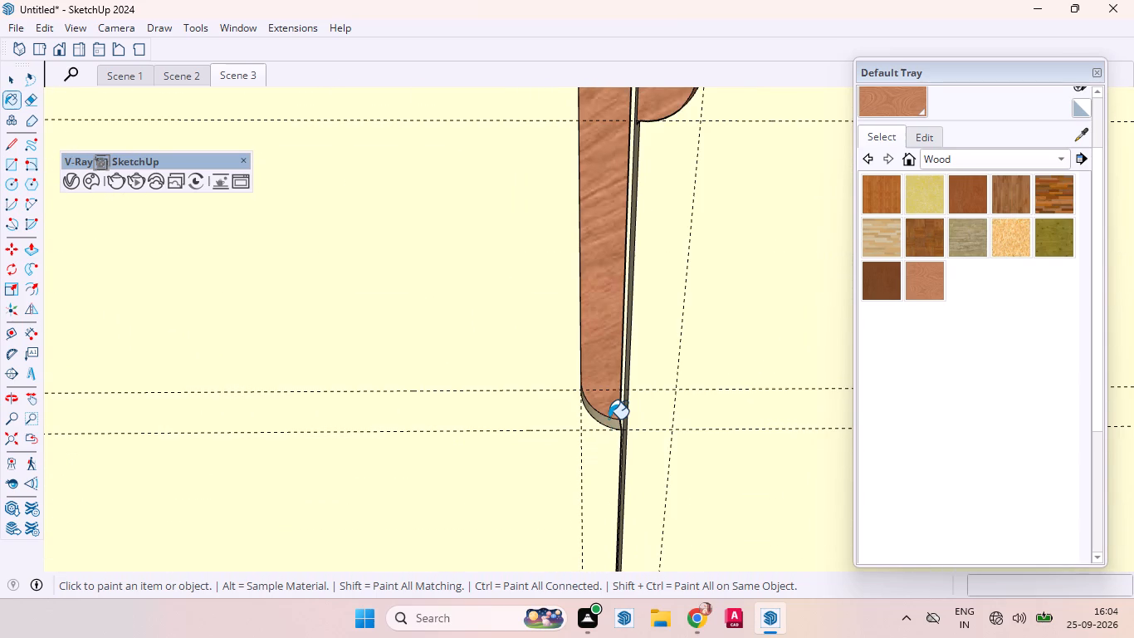
pyautogui.click(600, 423)
pyautogui.scroll(5, 584, 425)
pyautogui.scroll(-4, 592, 421)
pyautogui.scroll(2, 592, 421)
pyautogui.scroll(-2, 592, 421)
pyautogui.scroll(8, 592, 421)
pyautogui.click(604, 424)
pyautogui.press('space')
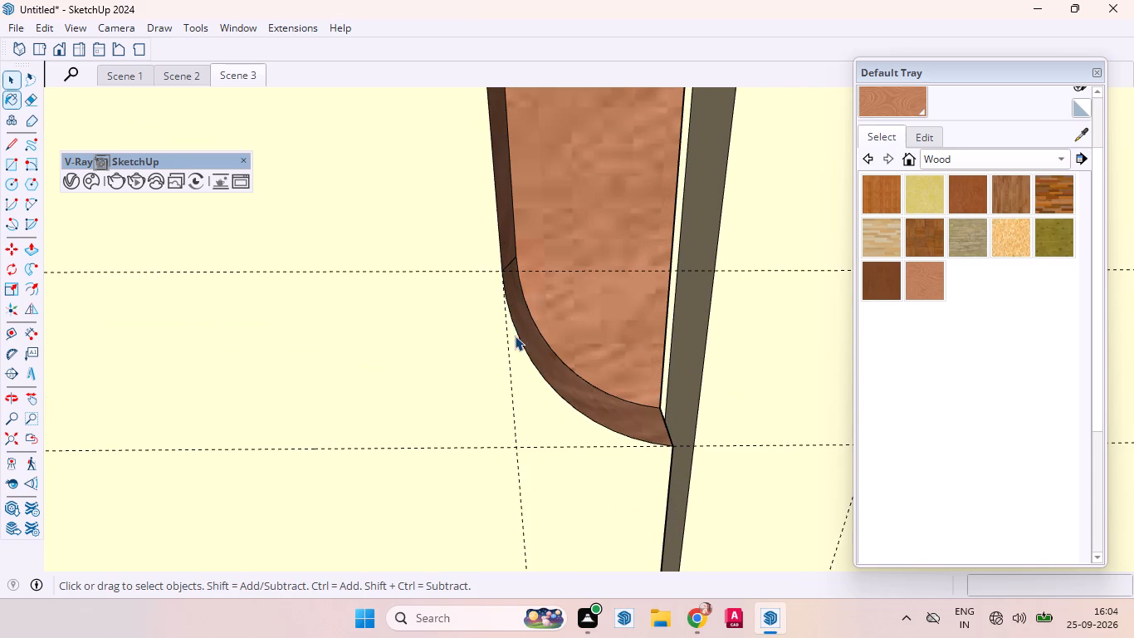
# Place a horizontal guide 2" above the lower edge of the alcove wardrobe's upper left door.
pyautogui.scroll(-10, 514, 332)
pyautogui.scroll(1, 522, 352)
pyautogui.scroll(-2, 524, 356)
pyautogui.scroll(1, 527, 372)
pyautogui.scroll(-16, 529, 373)
pyautogui.scroll(1, 532, 374)
pyautogui.scroll(-5, 532, 374)
pyautogui.scroll(1, 532, 374)
pyautogui.scroll(-5, 532, 374)
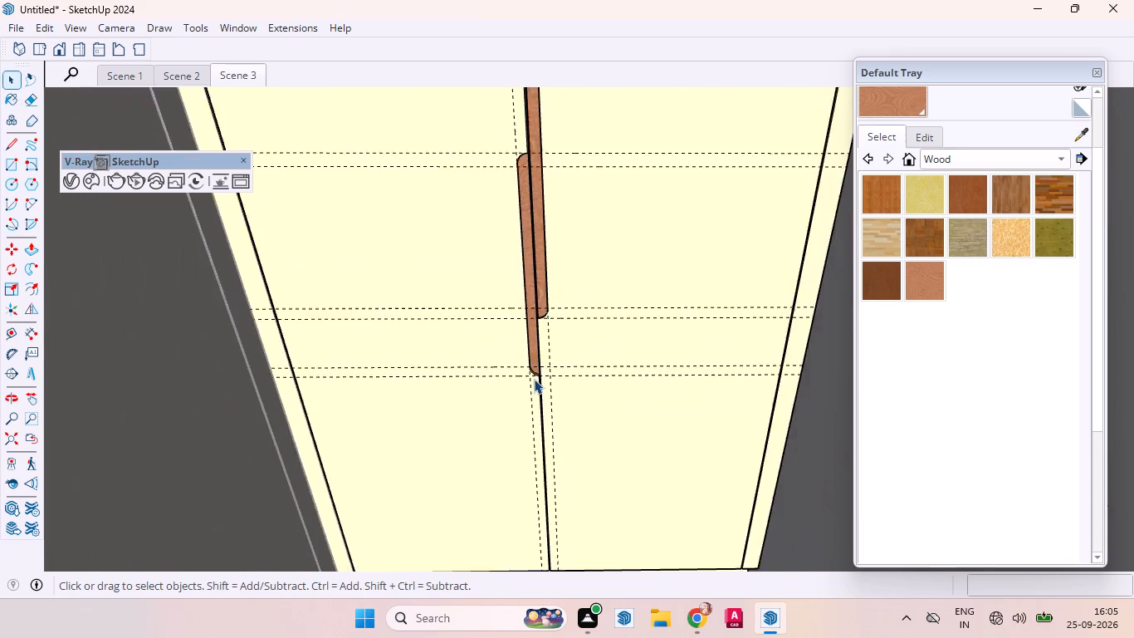
pyautogui.scroll(-12, 534, 379)
pyautogui.scroll(7, 532, 143)
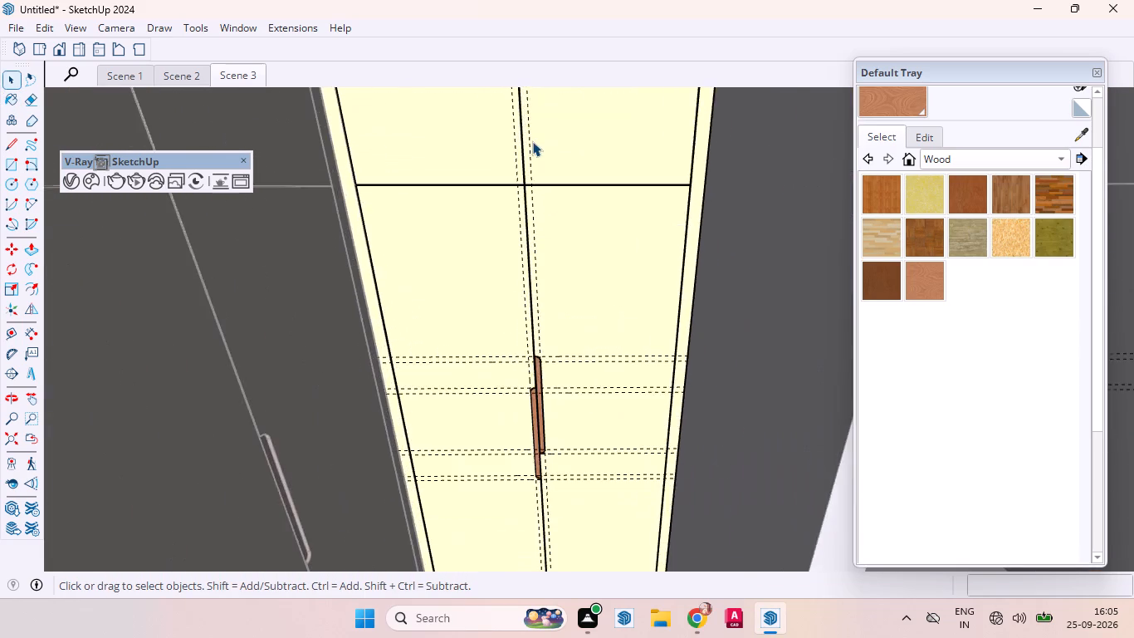
pyautogui.scroll(6, 532, 141)
pyautogui.scroll(-2, 530, 158)
pyautogui.scroll(6, 530, 158)
pyautogui.scroll(-1, 530, 158)
pyautogui.scroll(18, 530, 158)
pyautogui.moveTo(516, 233); pyautogui.dragTo(535, 200, button='middle')
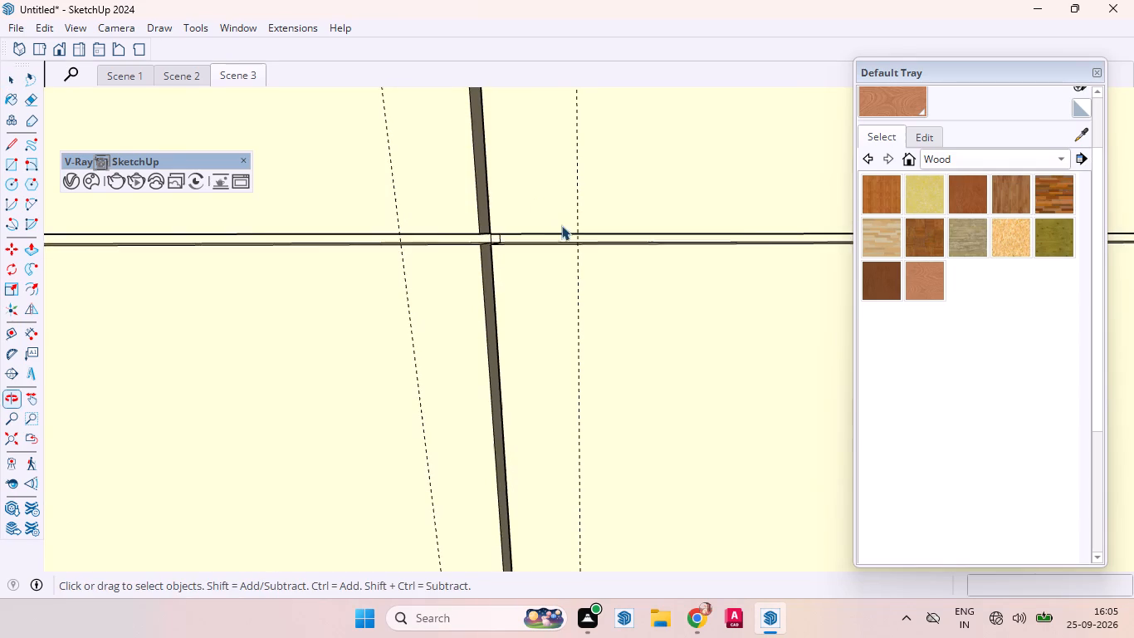
pyautogui.scroll(-9, 636, 265)
pyautogui.press('t')
pyautogui.scroll(5, 589, 273)
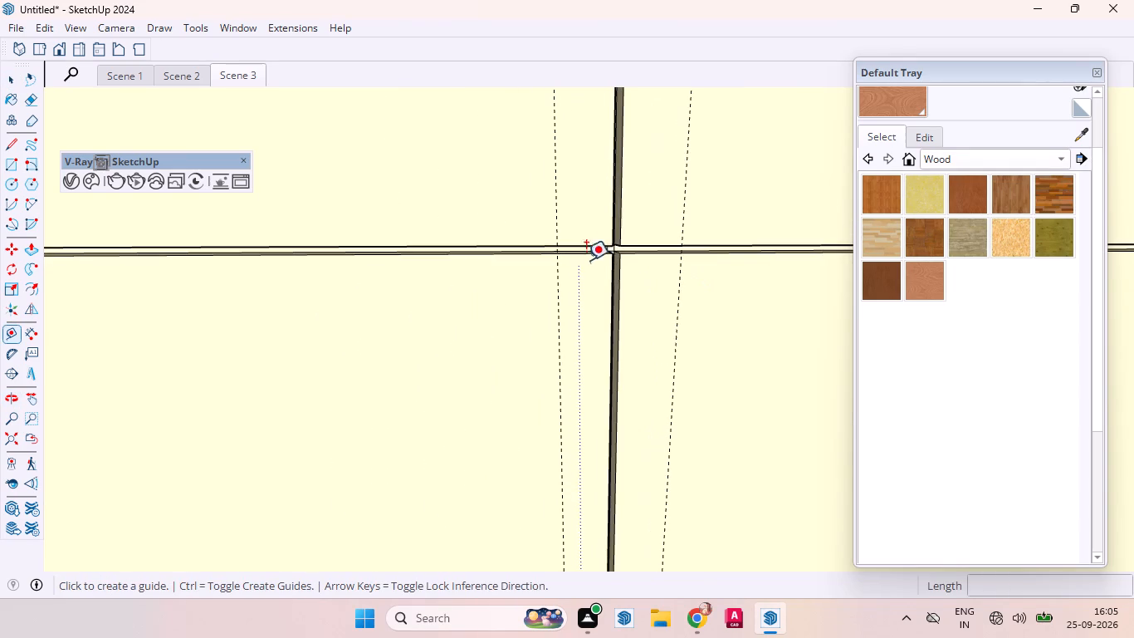
pyautogui.click(568, 243)
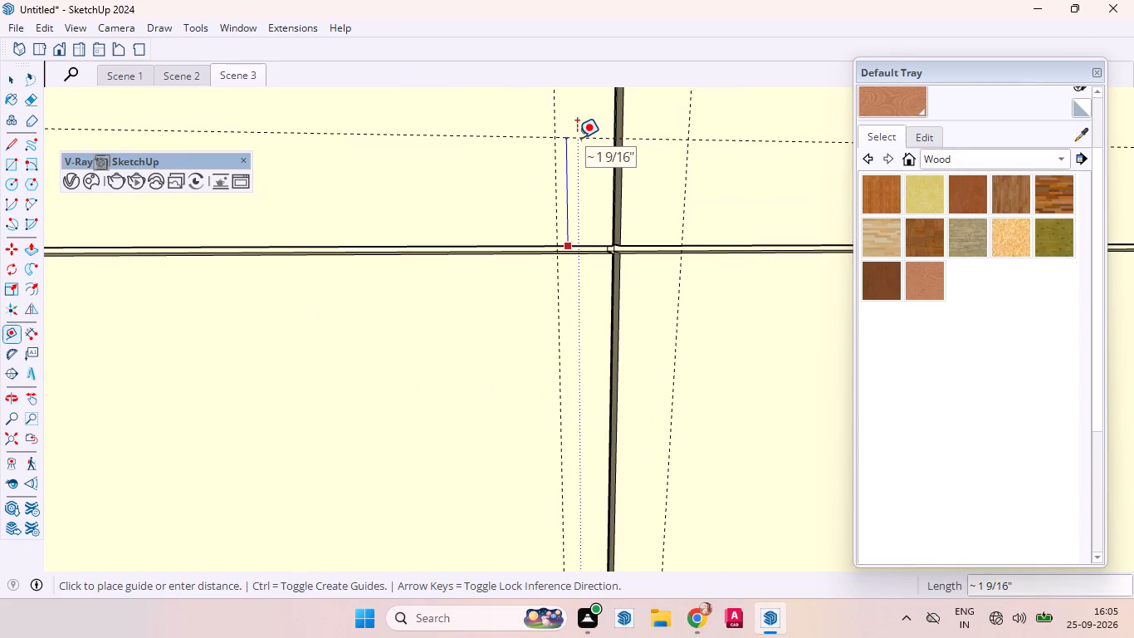
pyautogui.press('2')
pyautogui.press('Return')
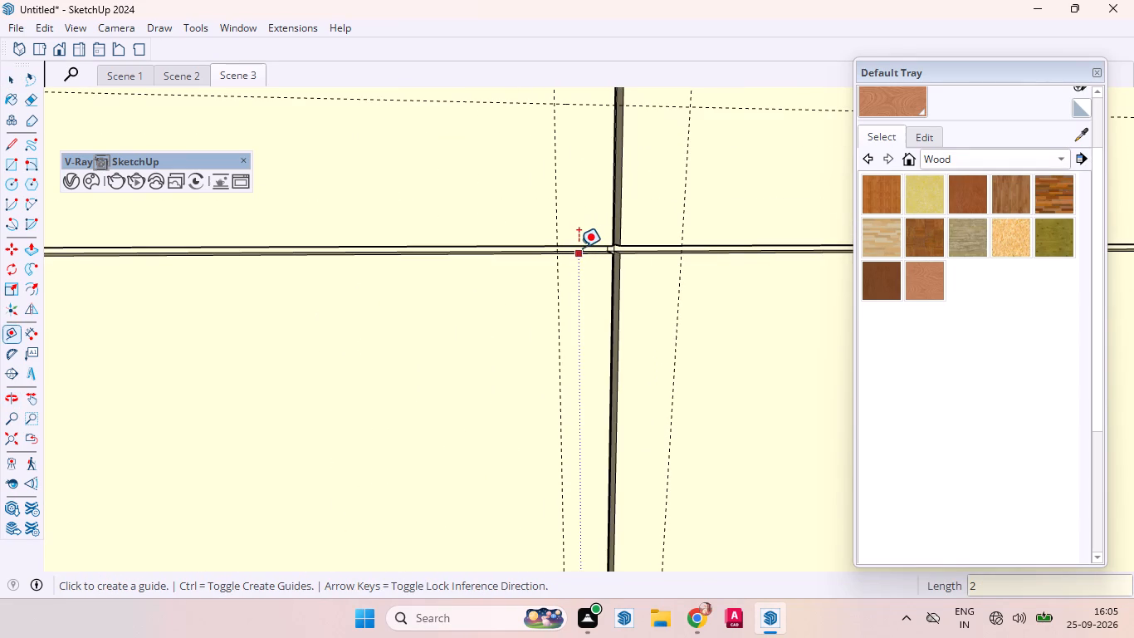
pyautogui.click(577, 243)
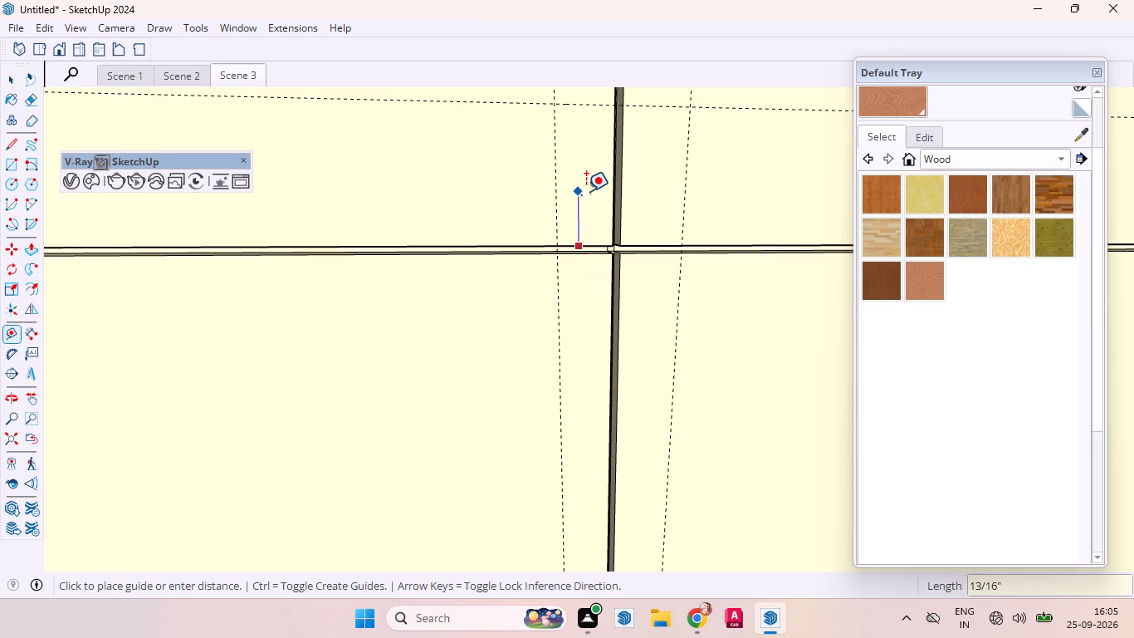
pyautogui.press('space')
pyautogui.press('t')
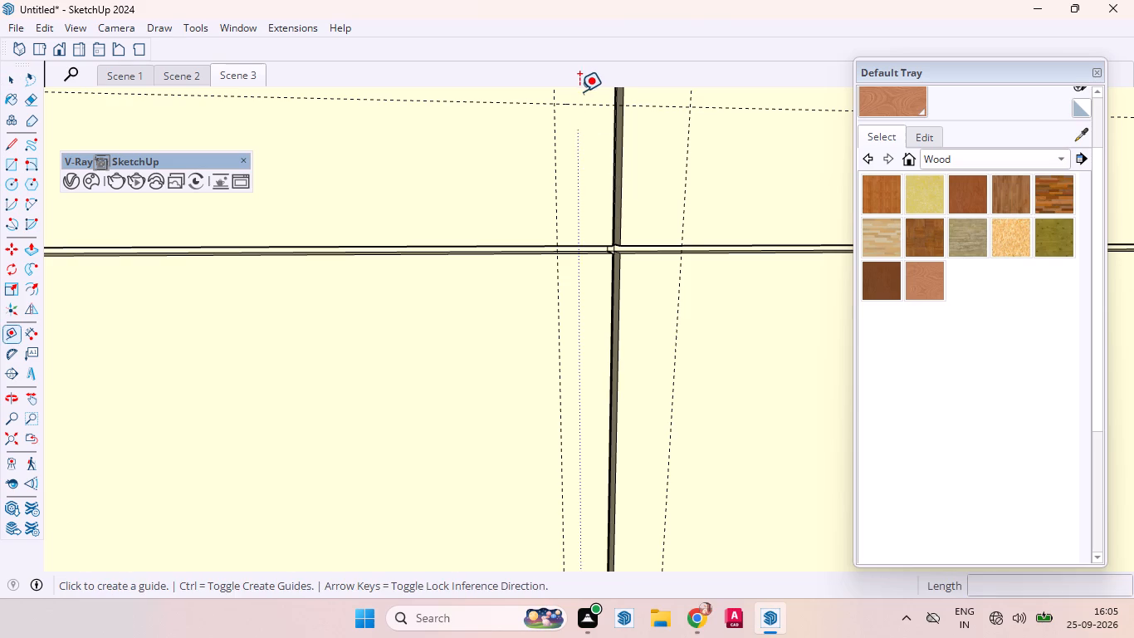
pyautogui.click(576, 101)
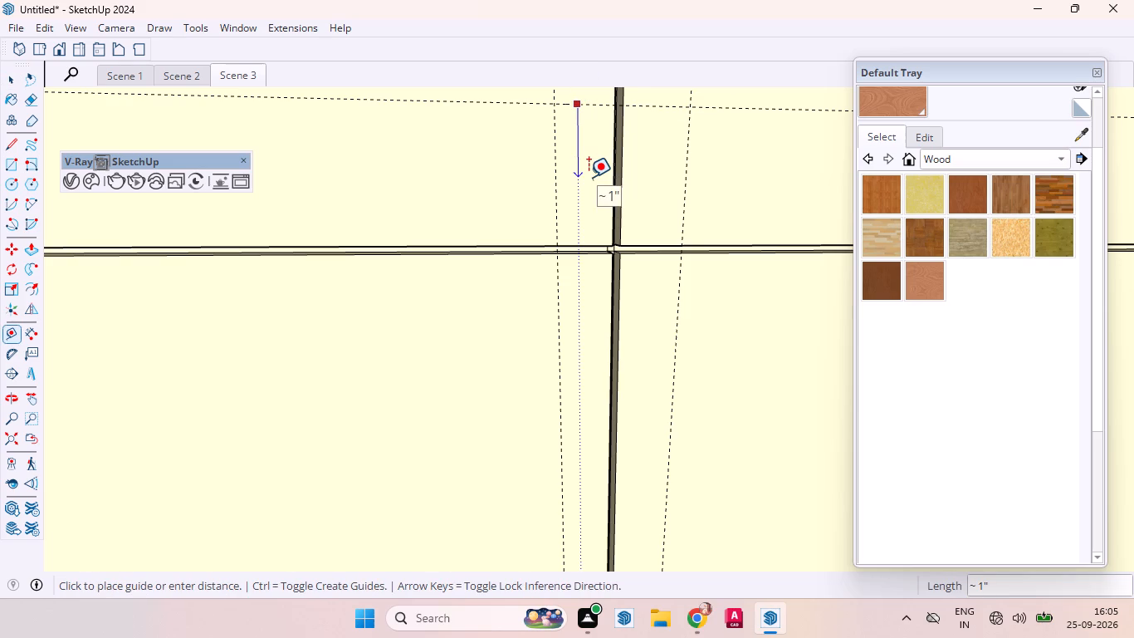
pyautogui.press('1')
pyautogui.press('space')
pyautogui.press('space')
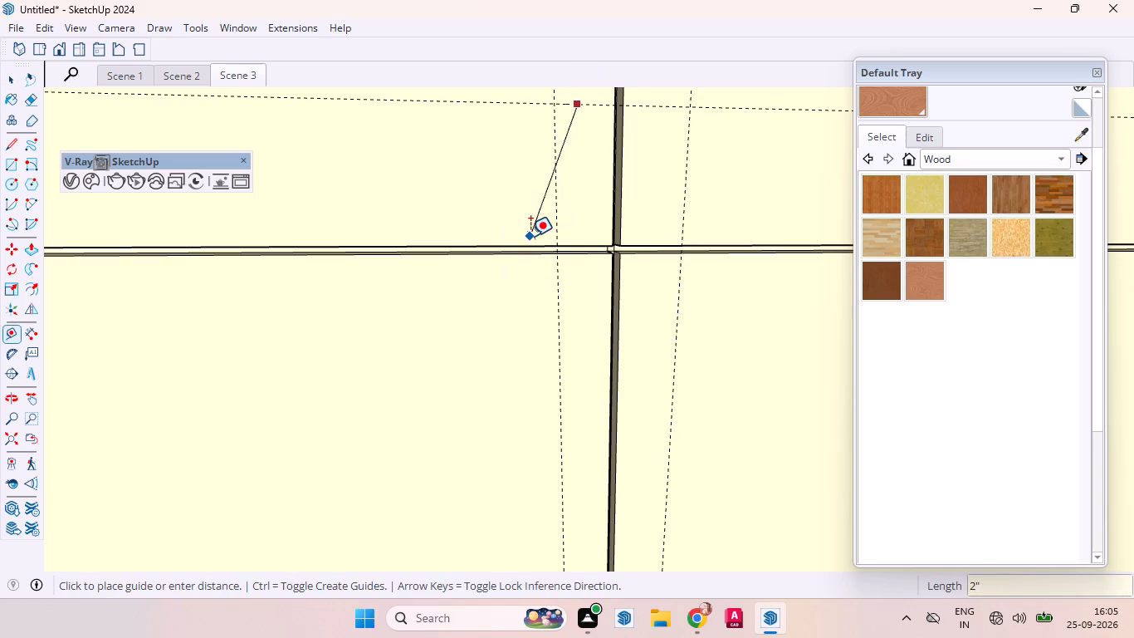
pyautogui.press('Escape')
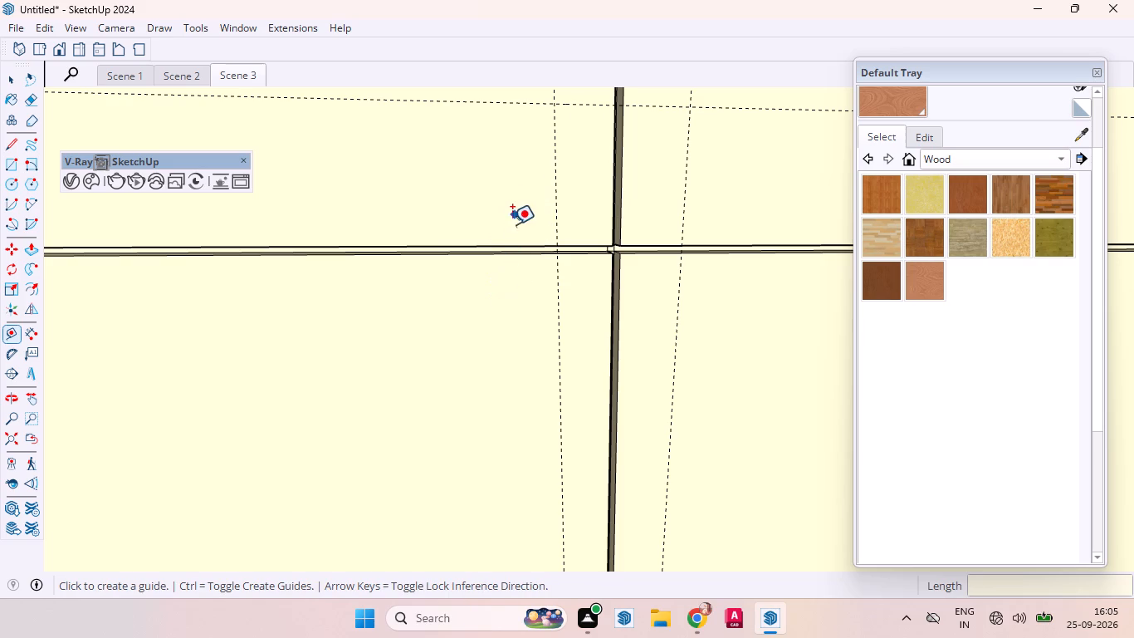
# Place another horizontal guide 1" above the lower edge of the same upper door.
pyautogui.click(486, 248)
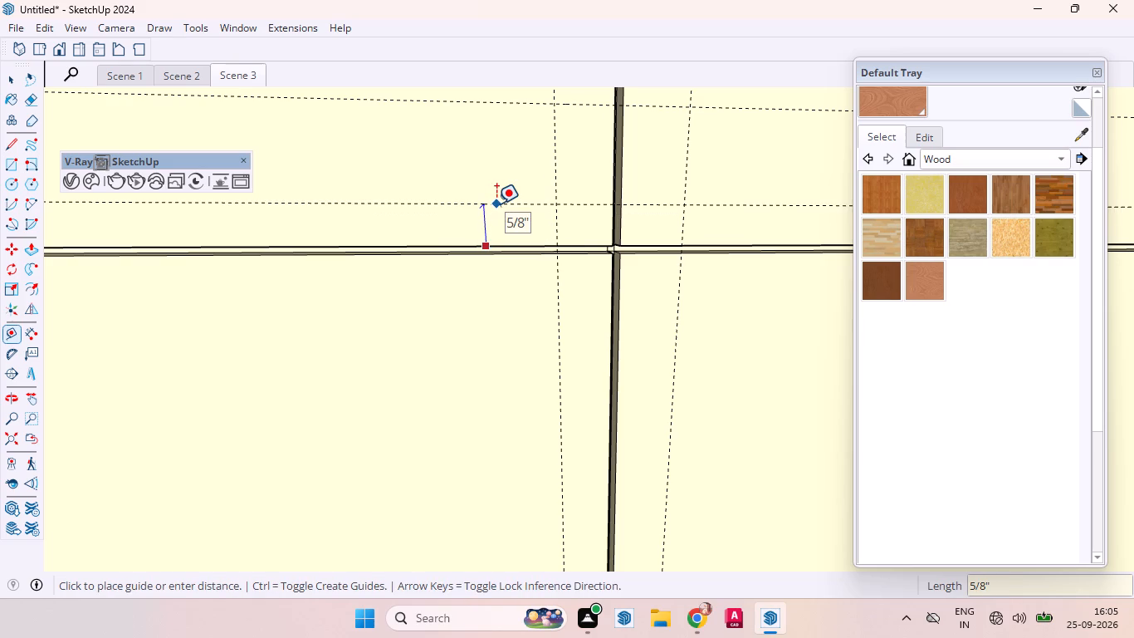
pyautogui.press('1')
pyautogui.press('Return')
pyautogui.press('space')
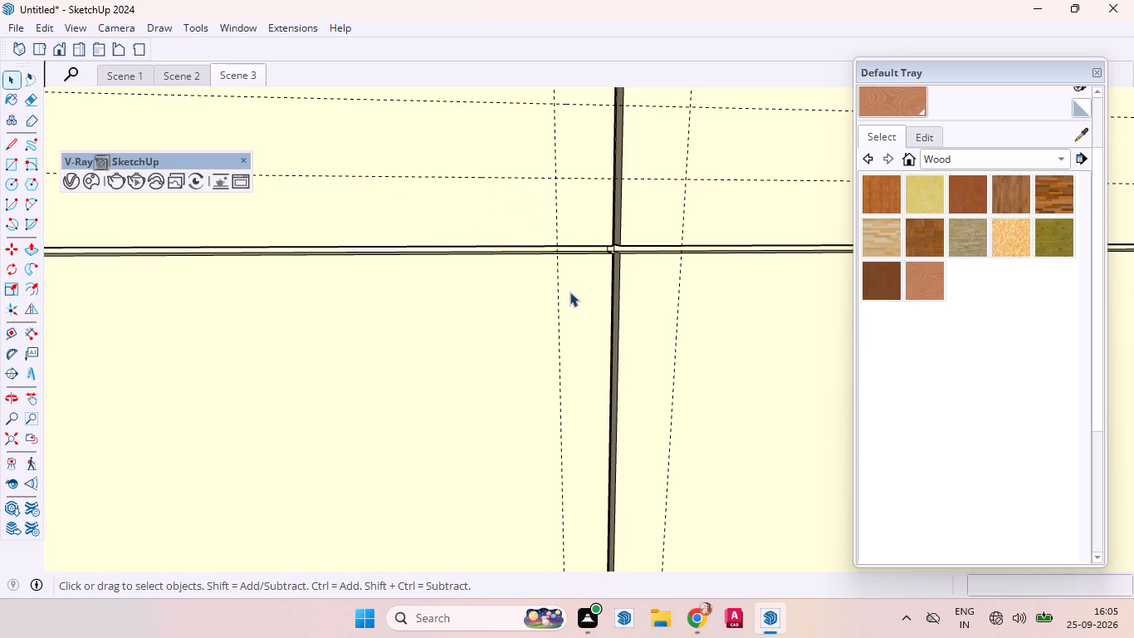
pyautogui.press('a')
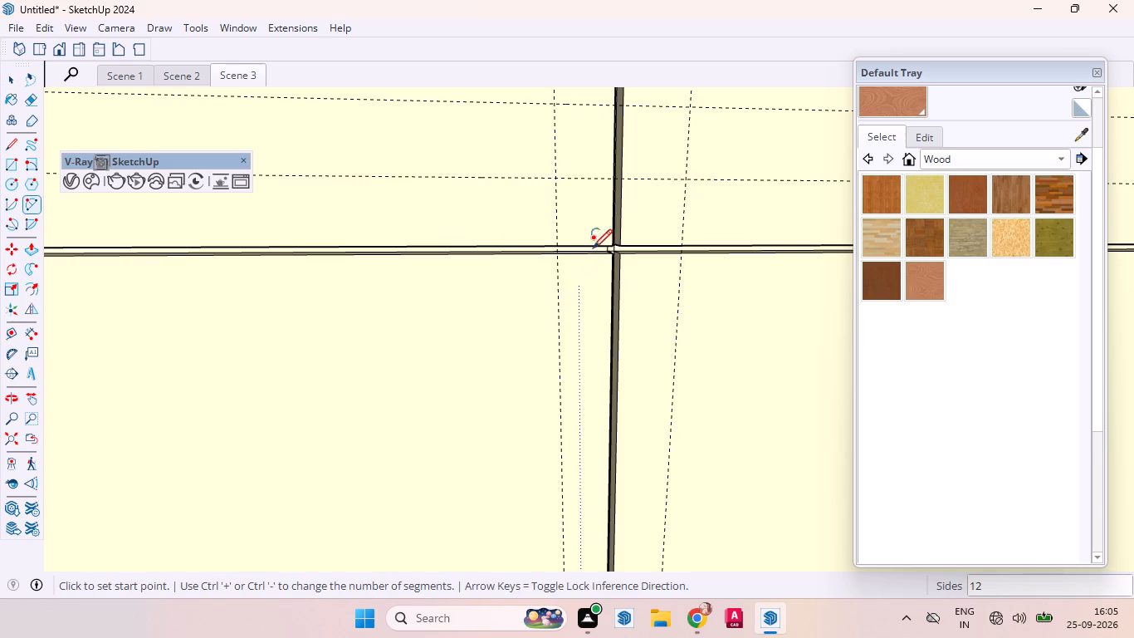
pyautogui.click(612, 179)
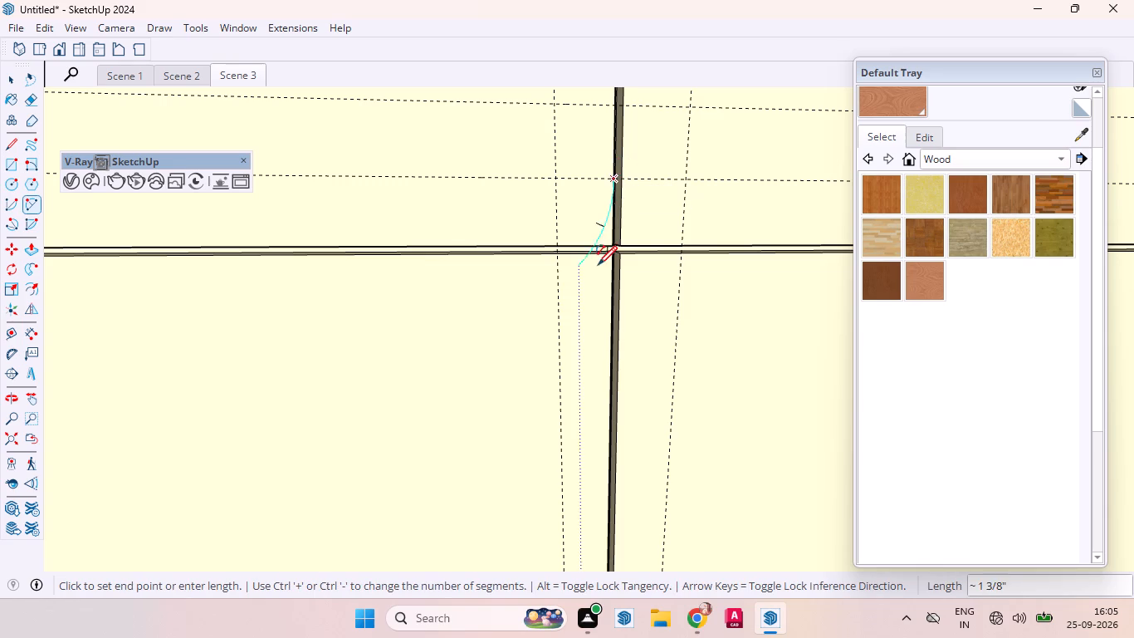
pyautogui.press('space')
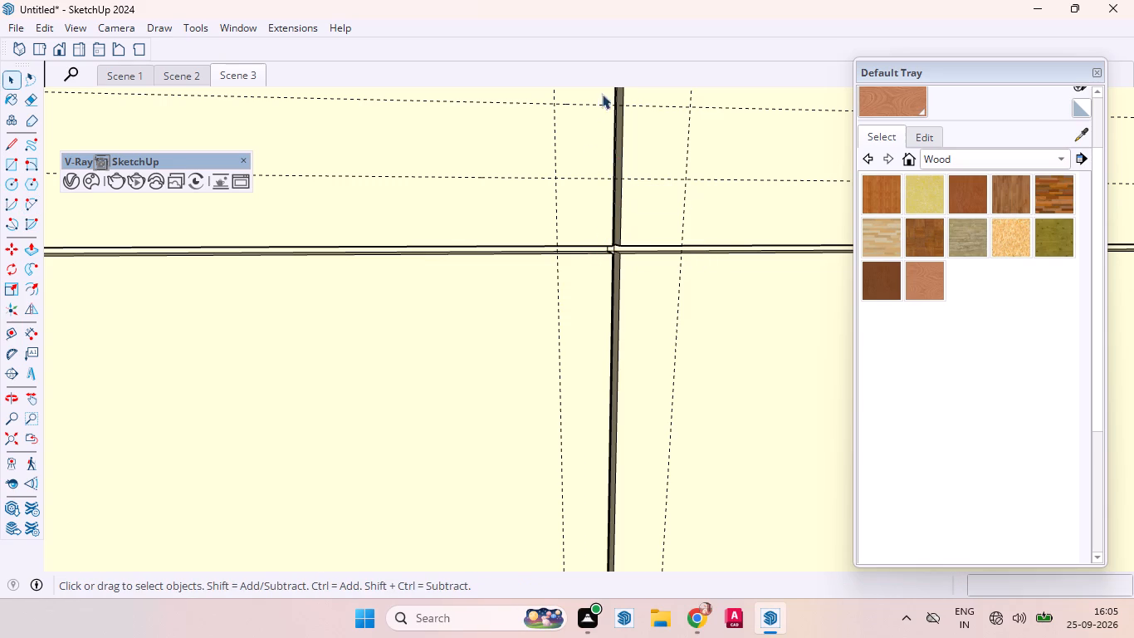
# Draw a semicircular arc on the upper left door's inner edge, from the 2" guide to the lower corner, with a 1" bulge.
pyautogui.press('a')
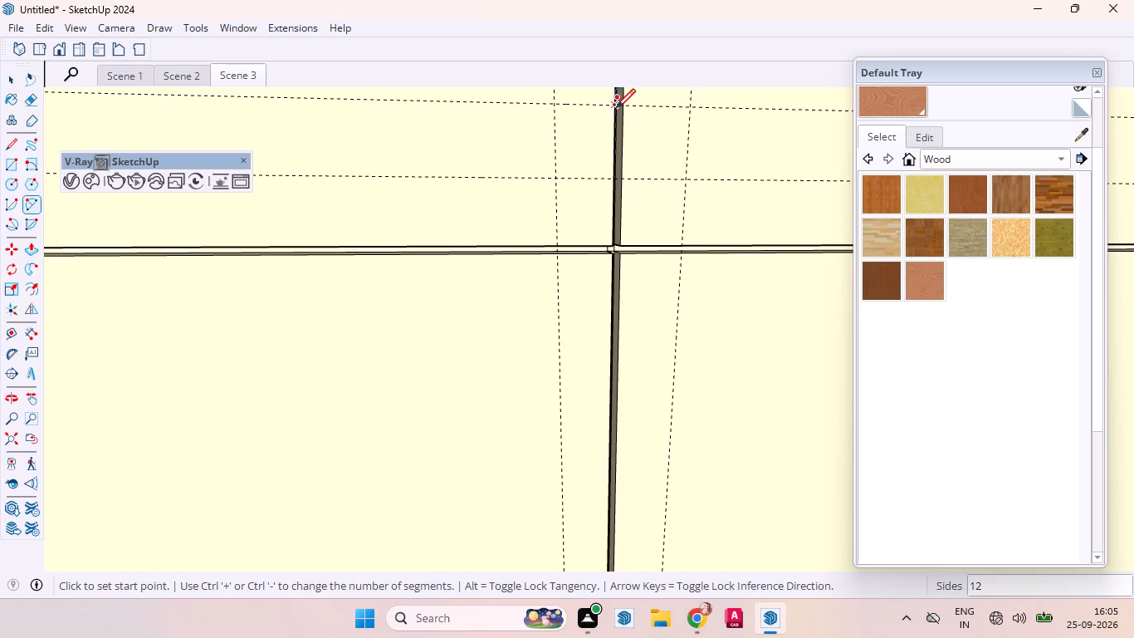
pyautogui.click(616, 108)
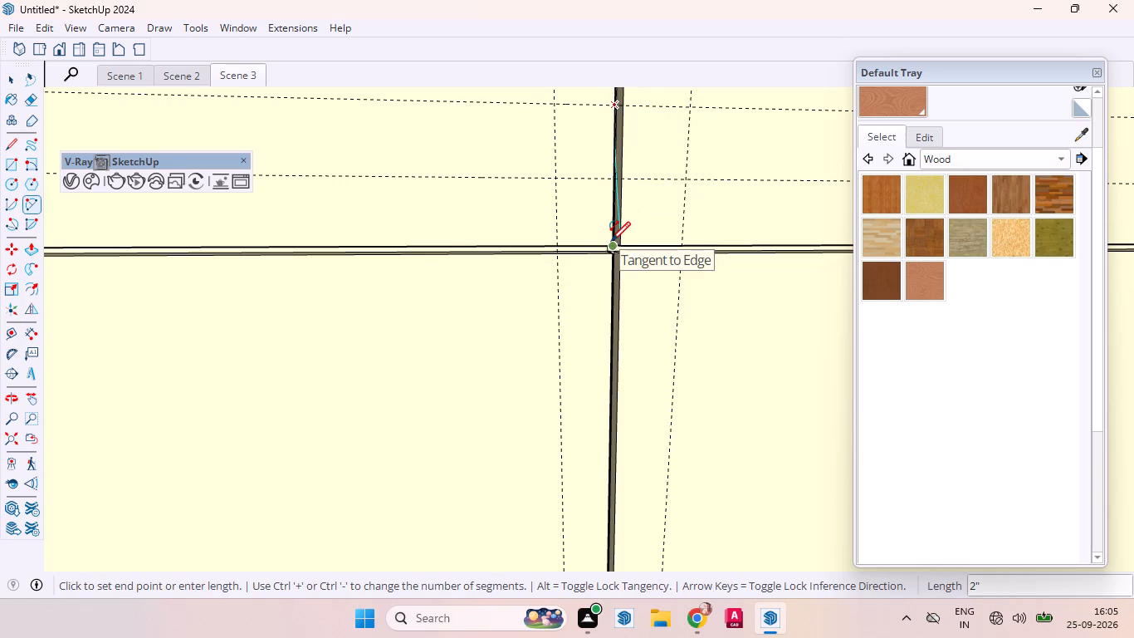
pyautogui.scroll(9, 611, 241)
pyautogui.scroll(-3, 611, 250)
pyautogui.scroll(1, 611, 250)
pyautogui.click(611, 250)
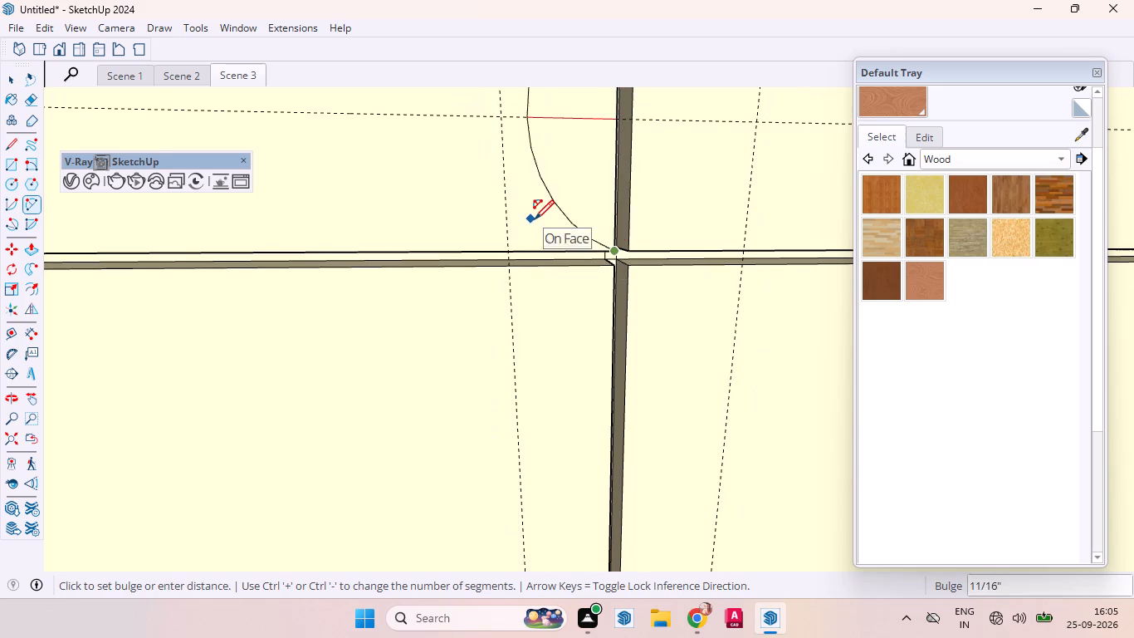
pyautogui.scroll(-3, 535, 219)
pyautogui.scroll(2, 535, 219)
pyautogui.scroll(-11, 535, 219)
pyautogui.click(514, 201)
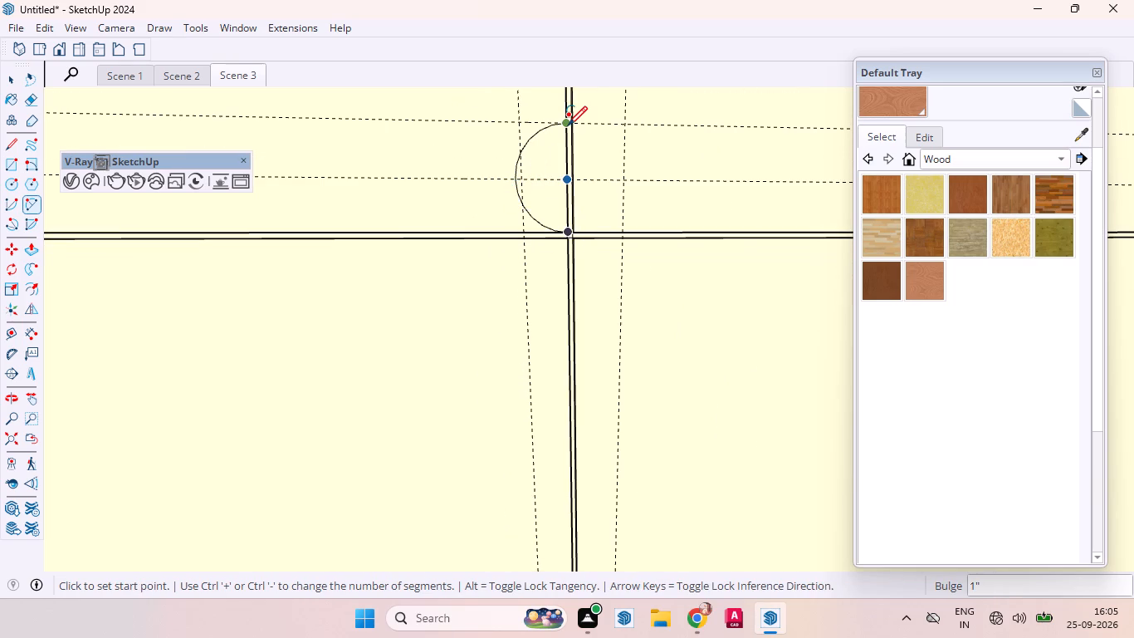
# Draw a matching semicircular arc on the upper right door's inner edge, from the 2" guide to its lower corner.
pyautogui.scroll(5, 569, 125)
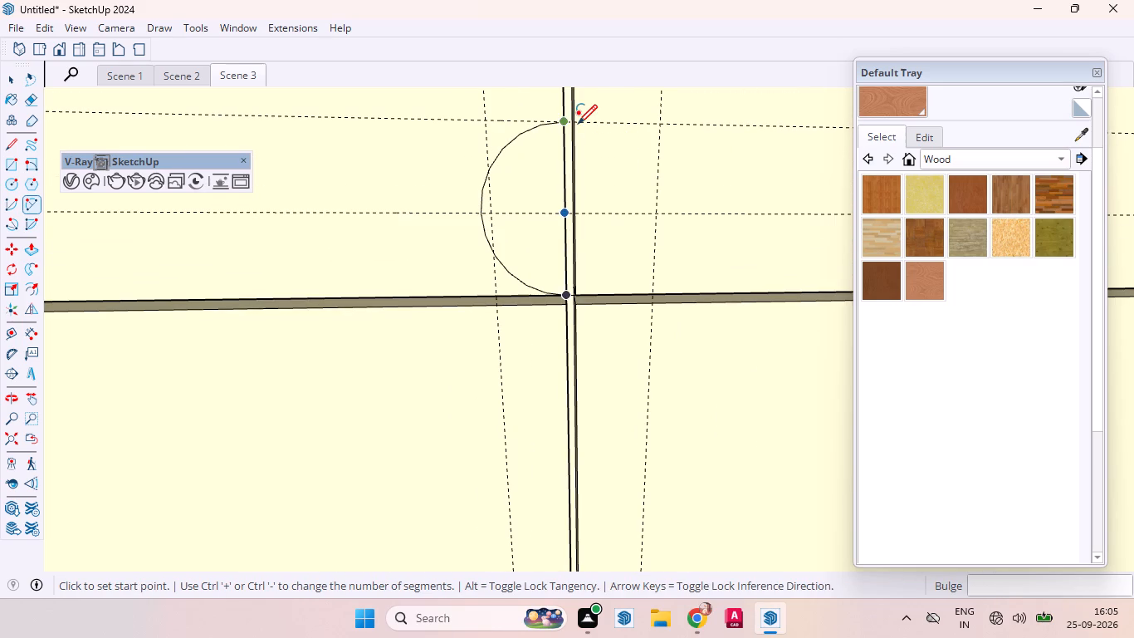
pyautogui.click(578, 124)
pyautogui.click(584, 293)
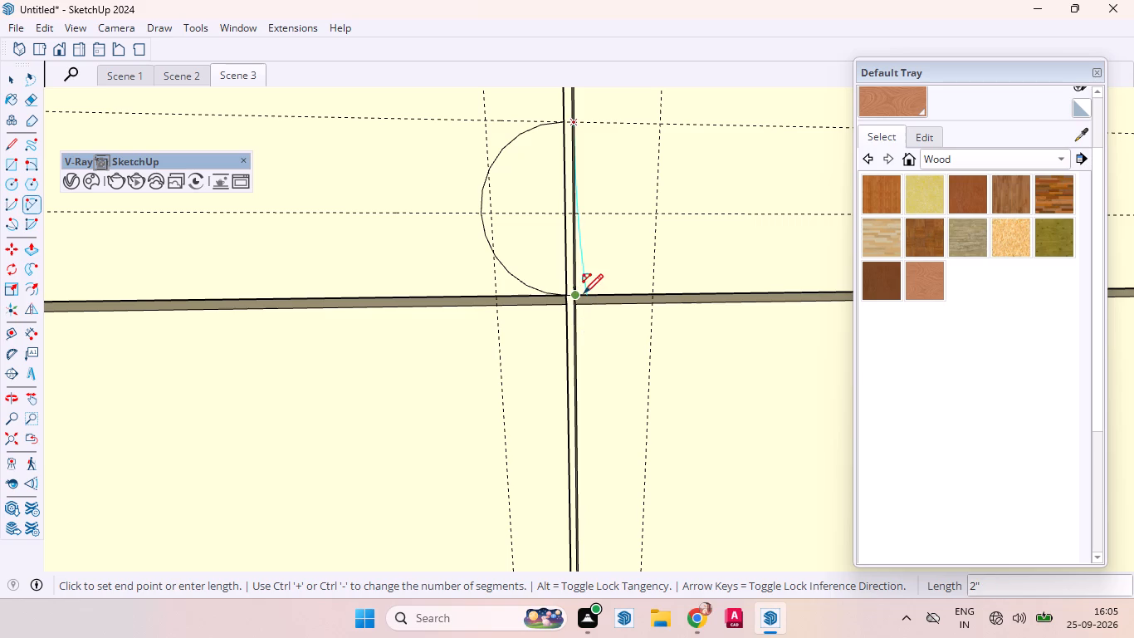
pyautogui.click(658, 249)
pyautogui.press('space')
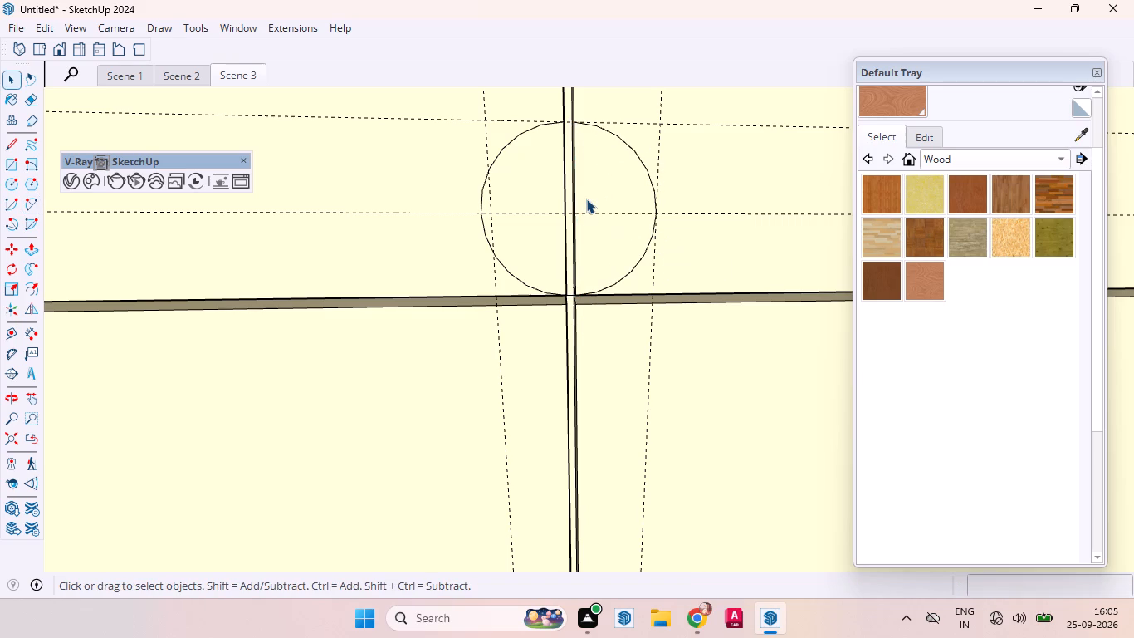
# Extrude both half-circle knob faces on the upper doors by the previously used Push/Pull distance.
pyautogui.click(586, 199)
pyautogui.press('p')
pyautogui.doubleClick(618, 191)
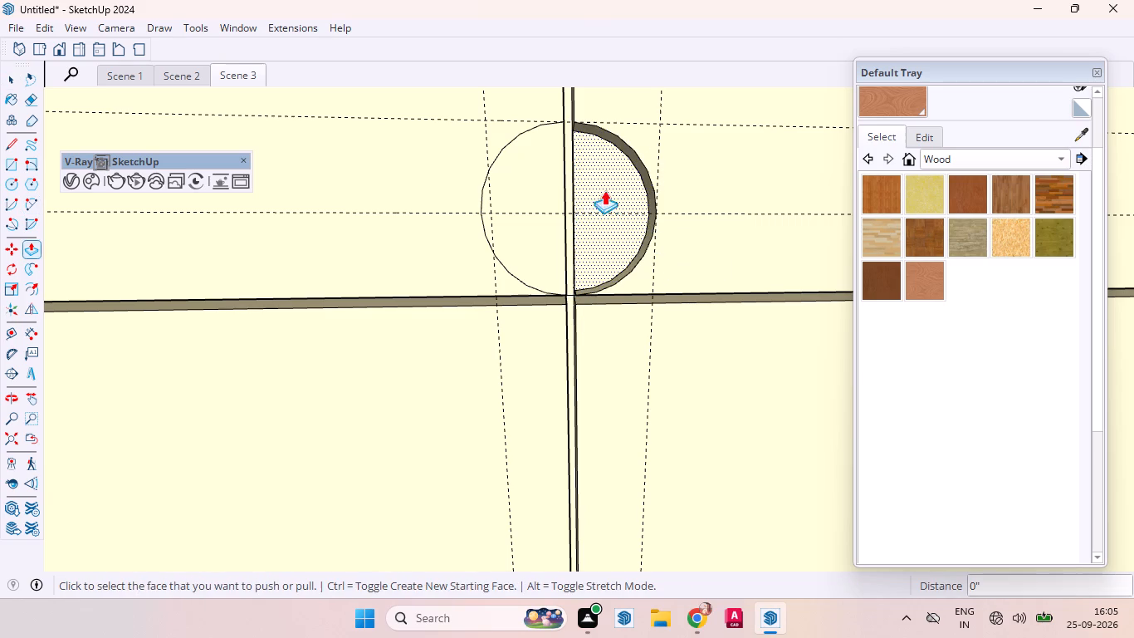
pyautogui.doubleClick(536, 180)
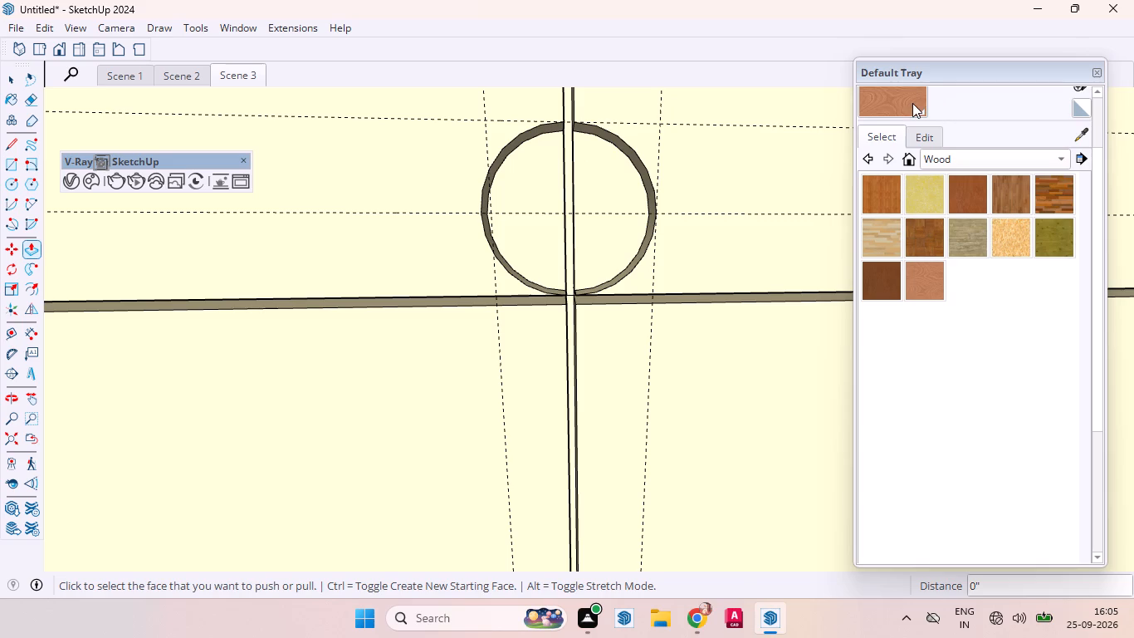
# Paint the front and curved side faces of both half-round knobs with the current reddish-brown wood material.
pyautogui.click(912, 103)
pyautogui.click(628, 193)
pyautogui.scroll(7, 628, 193)
pyautogui.scroll(-1, 628, 192)
pyautogui.scroll(2, 628, 192)
pyautogui.scroll(-3, 628, 192)
pyautogui.scroll(6, 628, 192)
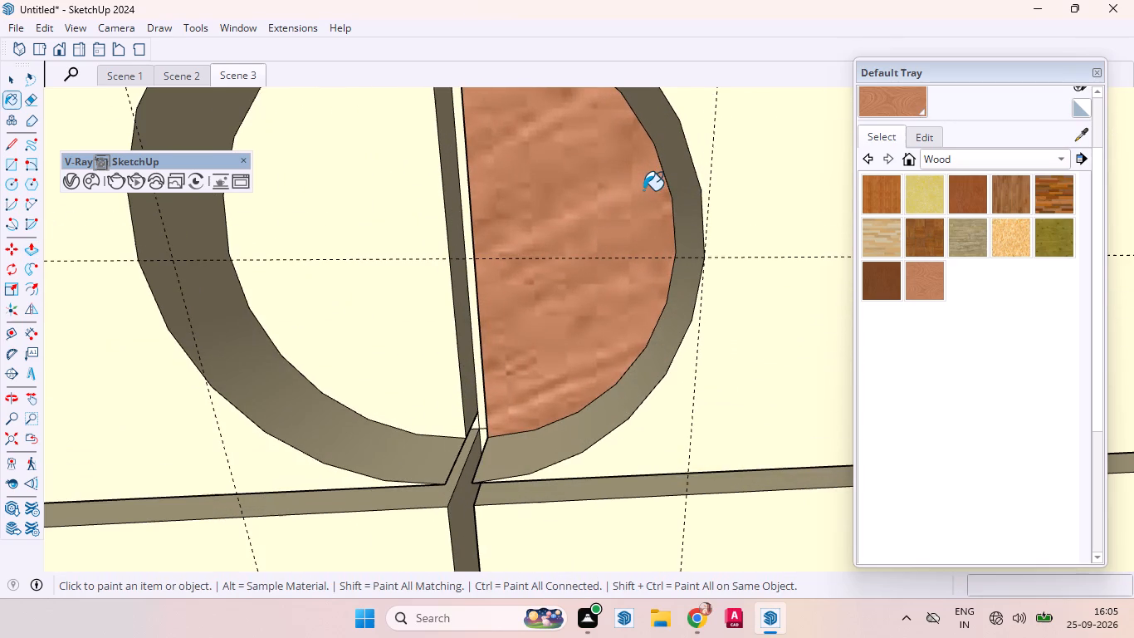
pyautogui.click(699, 217)
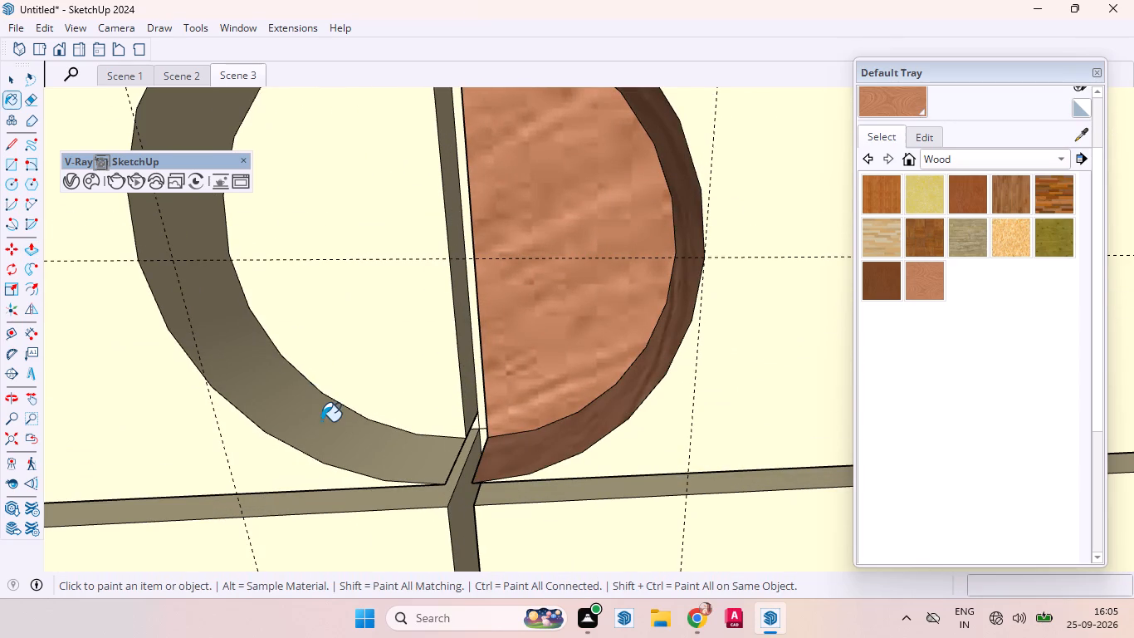
pyautogui.click(321, 421)
pyautogui.click(327, 309)
pyautogui.scroll(-7, 457, 232)
pyautogui.scroll(5, 501, 225)
pyautogui.scroll(-9, 514, 225)
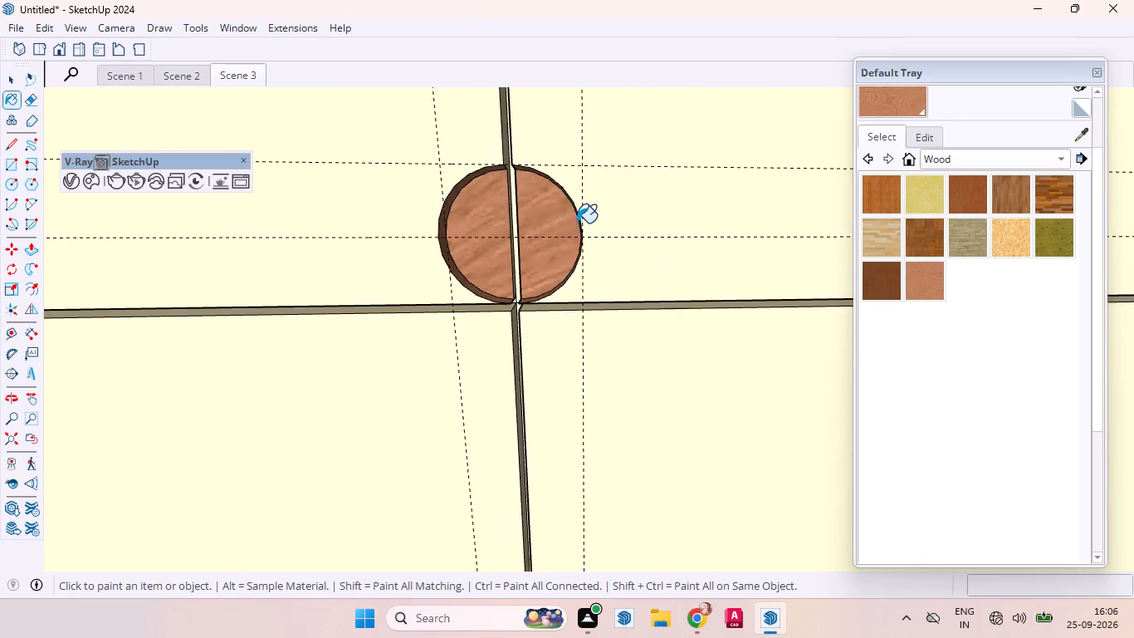
pyautogui.scroll(-2, 577, 223)
pyautogui.scroll(1, 577, 223)
pyautogui.scroll(-20, 577, 223)
pyautogui.scroll(-12, 577, 223)
pyautogui.press('space')
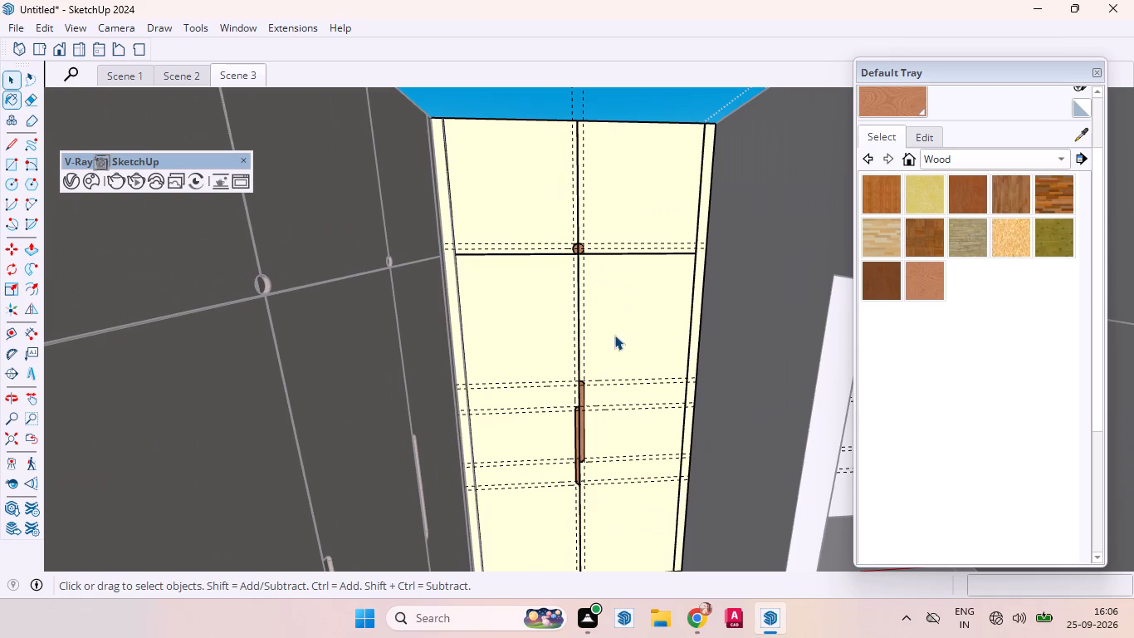
# Delete the vertical and horizontal construction guides left over from the alcove wardrobe's handles.
pyautogui.scroll(-8, 609, 296)
pyautogui.scroll(-2, 628, 369)
pyautogui.scroll(1, 628, 369)
pyautogui.scroll(-1, 628, 369)
pyautogui.scroll(1, 628, 369)
pyautogui.scroll(-9, 628, 369)
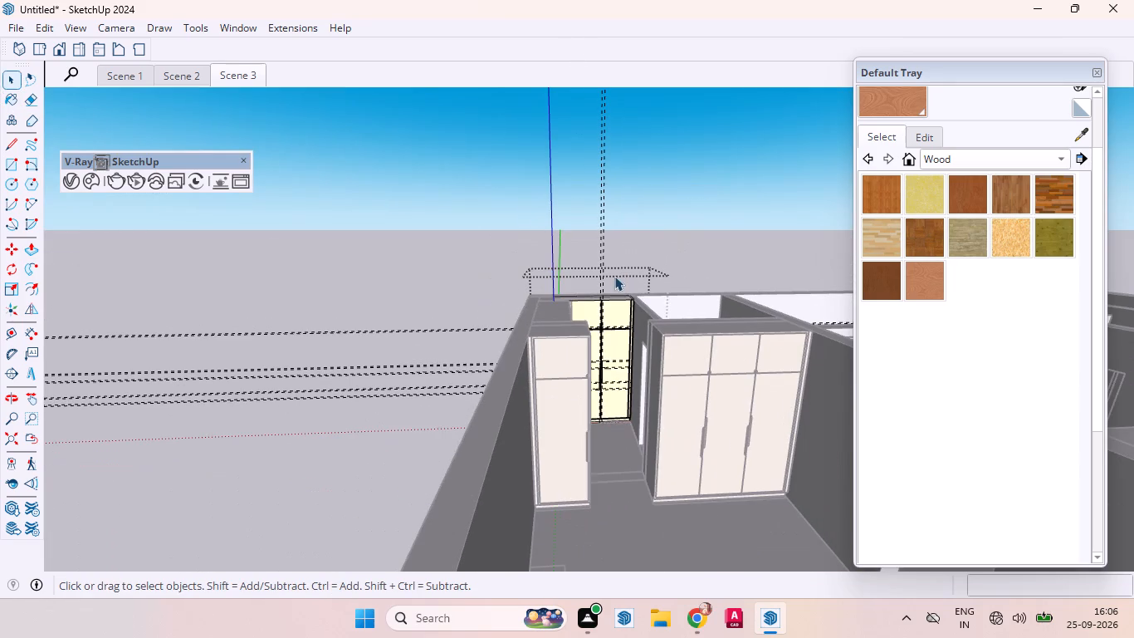
pyautogui.moveTo(667, 227); pyautogui.dragTo(112, 0)
pyautogui.press('Delete')
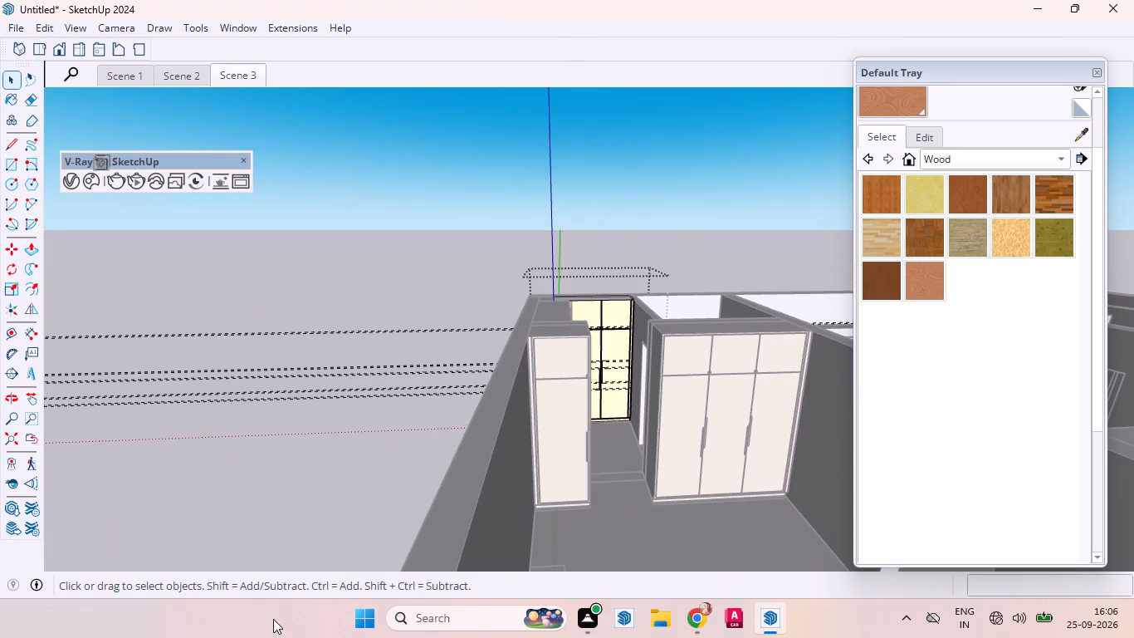
pyautogui.moveTo(288, 537); pyautogui.dragTo(48, 0)
pyautogui.press('Delete')
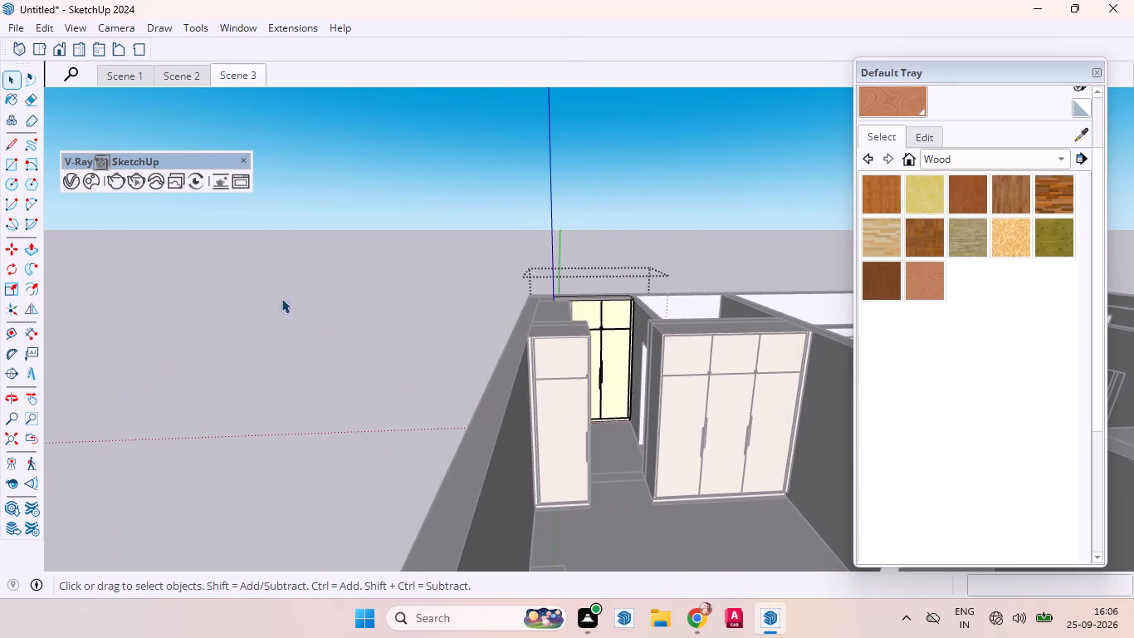
pyautogui.click(311, 470)
# Return to the saved Scene 3 view to check the alcove wardrobe's handles and knobs.
pyautogui.scroll(6, 639, 311)
pyautogui.moveTo(645, 306); pyautogui.dragTo(613, 415, button='middle')
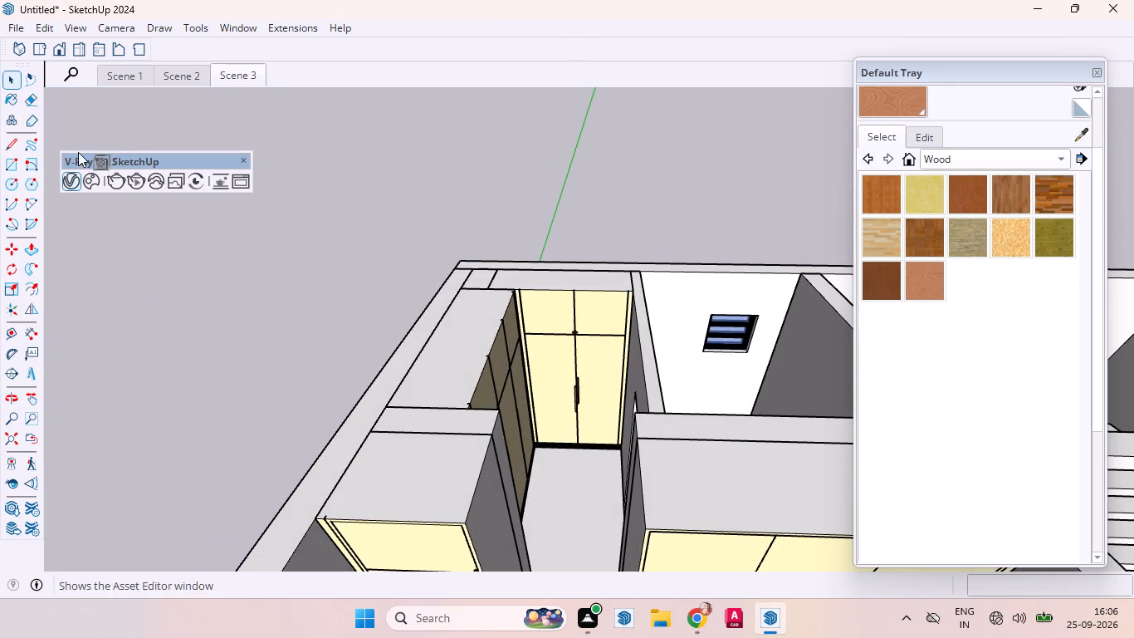
pyautogui.click(263, 76)
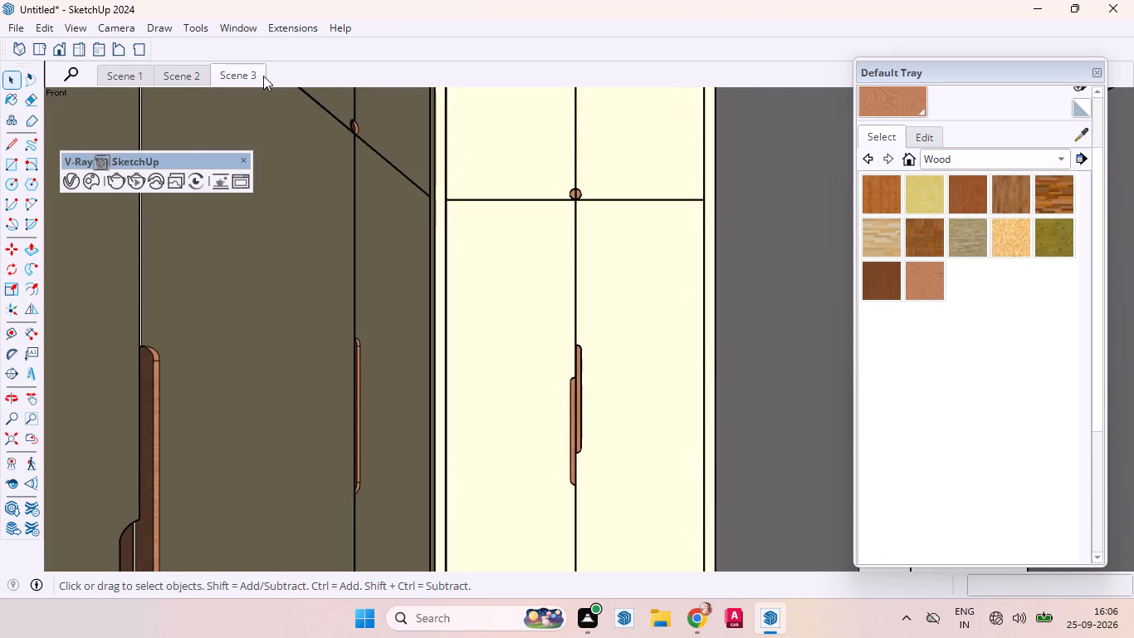
# Compare the wardrobe handles and knobs in the saved Scene 2 and Scene 1 views.
pyautogui.click(193, 79)
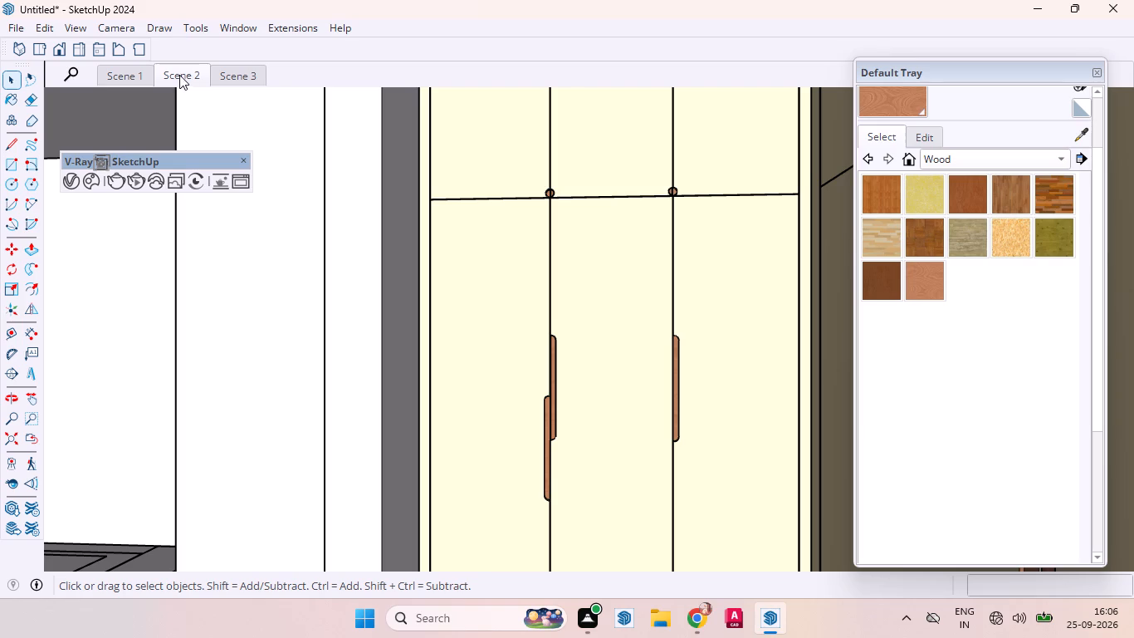
pyautogui.click(129, 72)
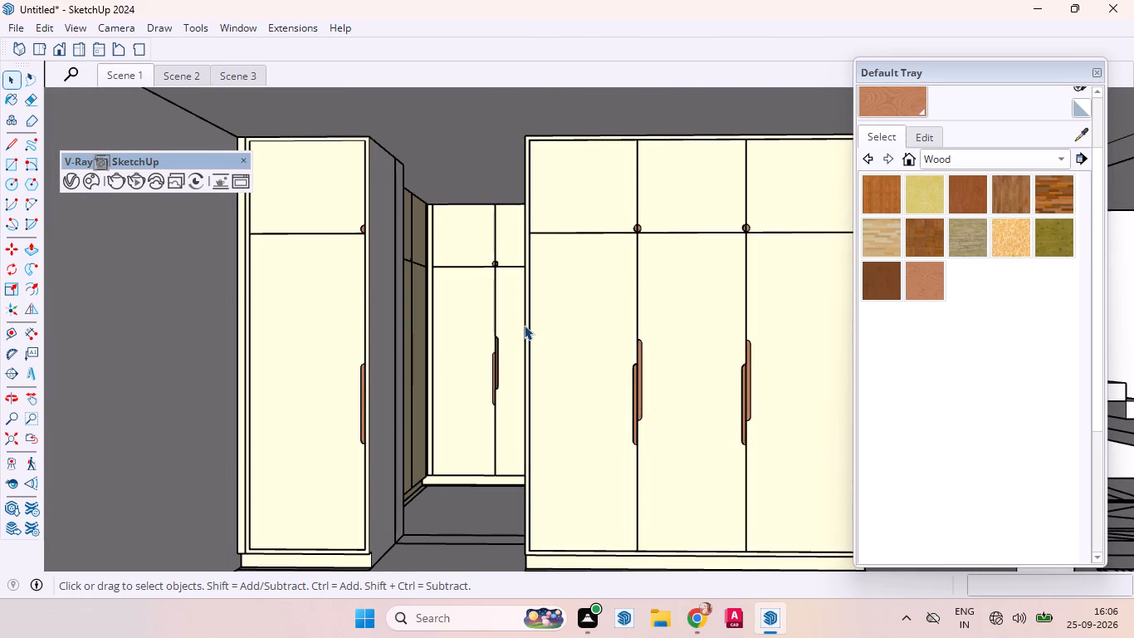
pyautogui.scroll(-1, 472, 374)
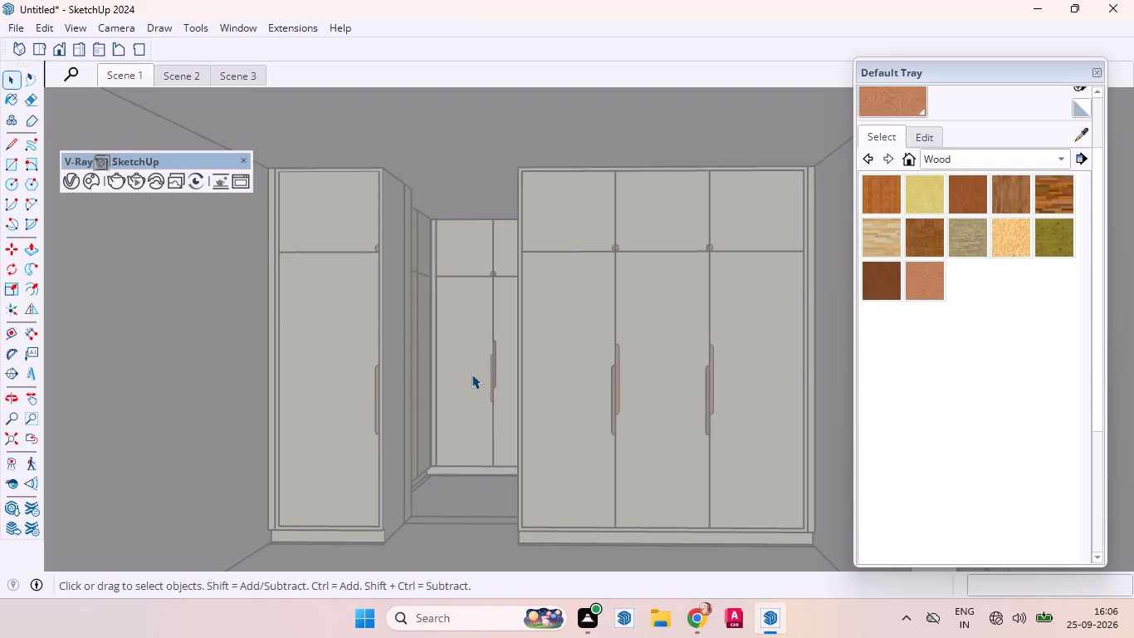
pyautogui.scroll(2, 665, 365)
pyautogui.scroll(-3, 665, 365)
pyautogui.scroll(1, 665, 365)
pyautogui.scroll(-1, 665, 365)
pyautogui.scroll(2, 665, 365)
pyautogui.scroll(-1, 665, 365)
pyautogui.scroll(4, 665, 365)
pyautogui.scroll(3, 592, 366)
pyautogui.scroll(-1, 592, 366)
pyautogui.scroll(18, 592, 366)
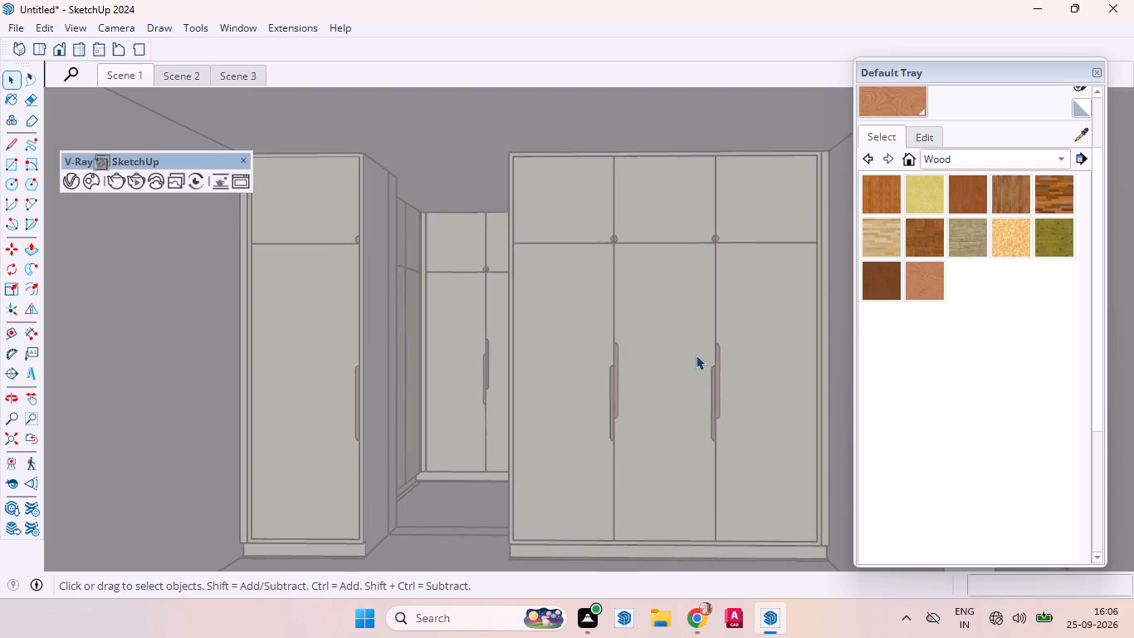
pyautogui.scroll(-2, 696, 355)
pyautogui.scroll(20, 696, 355)
pyautogui.click(109, 79)
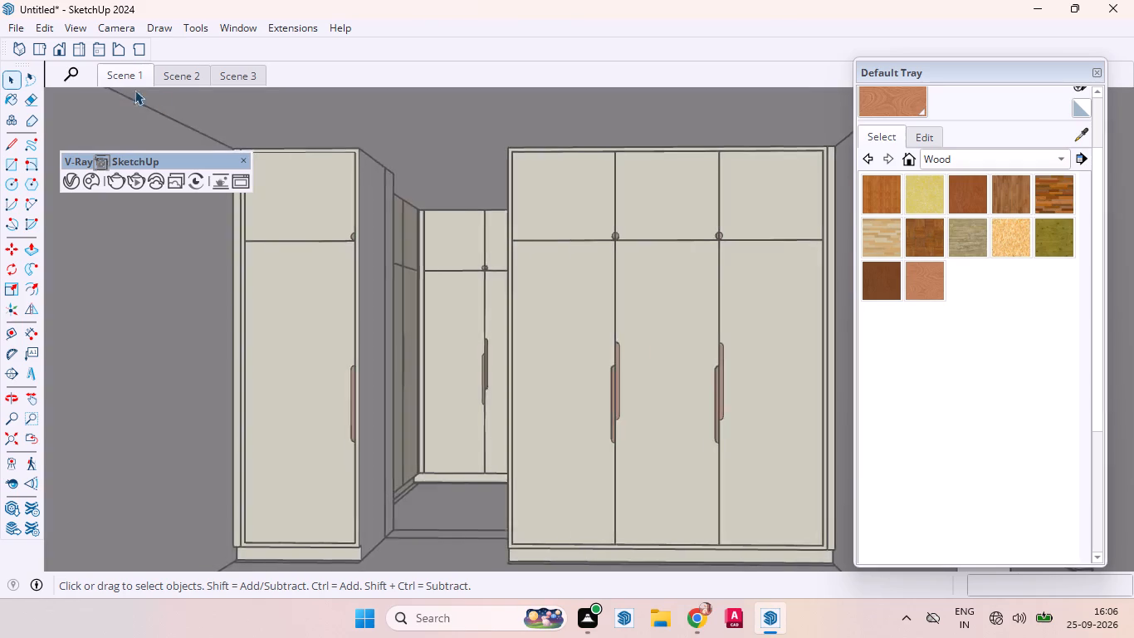
# Push the middle door's handle beside the right-hand door on the three-door wardrobe back about 5/16", flush with the door face.
pyautogui.scroll(4, 742, 369)
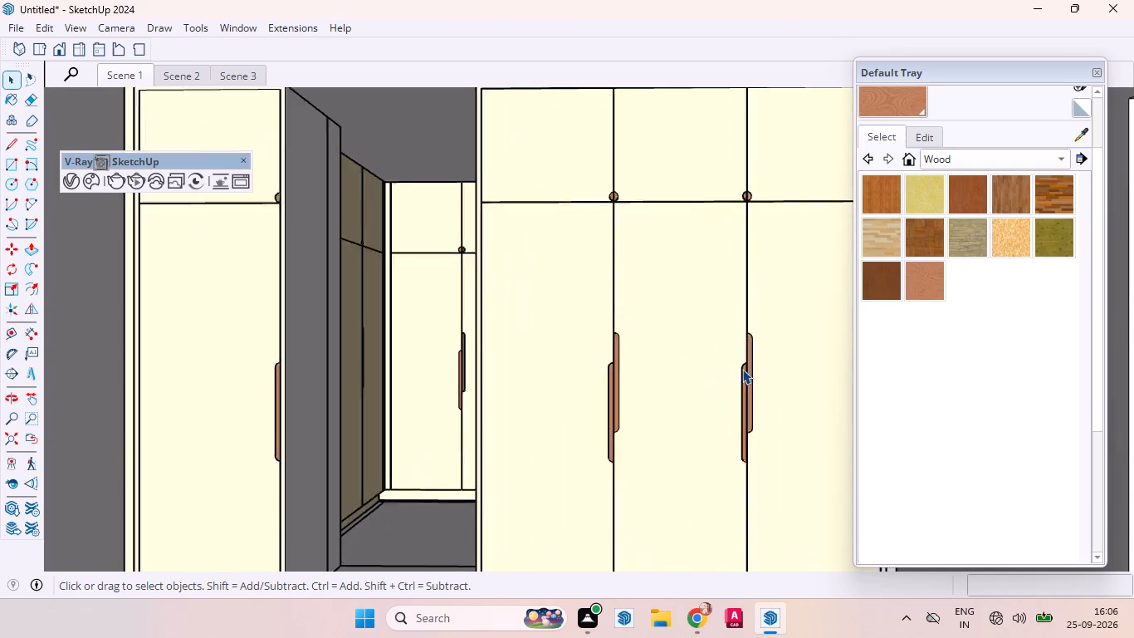
pyautogui.scroll(7, 742, 369)
pyautogui.scroll(-4, 711, 343)
pyautogui.scroll(2, 711, 343)
pyautogui.scroll(-1, 711, 343)
pyautogui.scroll(5, 711, 341)
pyautogui.scroll(-1, 726, 344)
pyautogui.scroll(1, 729, 344)
pyautogui.scroll(1, 793, 379)
pyautogui.scroll(-1, 793, 379)
pyautogui.scroll(1, 793, 379)
pyautogui.moveTo(740, 380); pyautogui.dragTo(680, 388, button='middle')
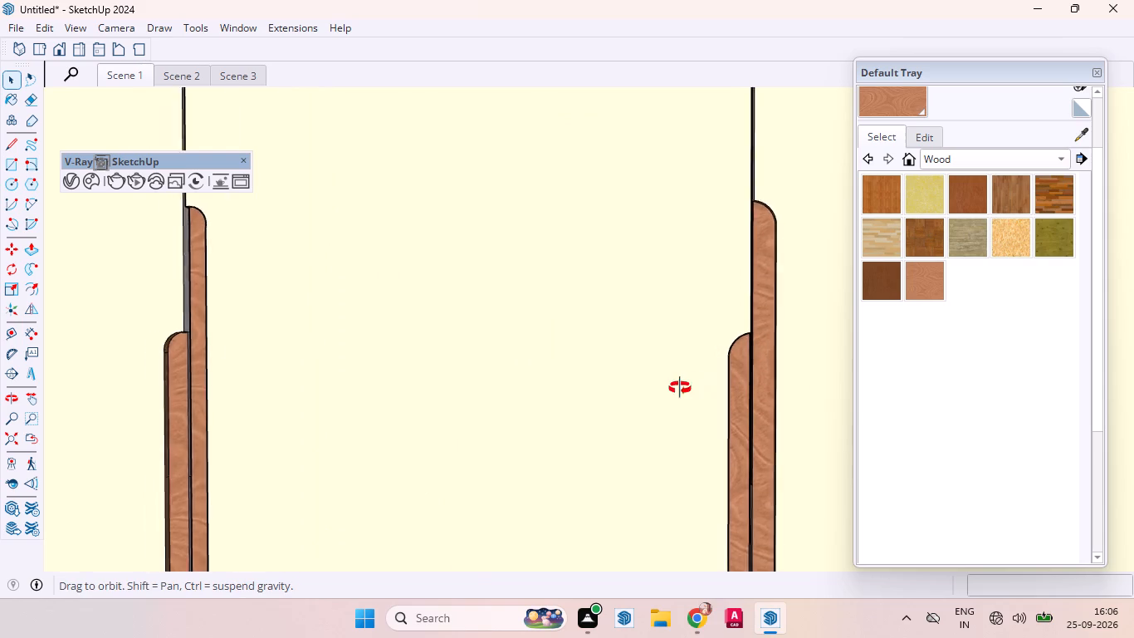
pyautogui.moveTo(680, 388); pyautogui.dragTo(567, 406, button='middle')
pyautogui.scroll(1, 567, 406)
pyautogui.scroll(11, 801, 384)
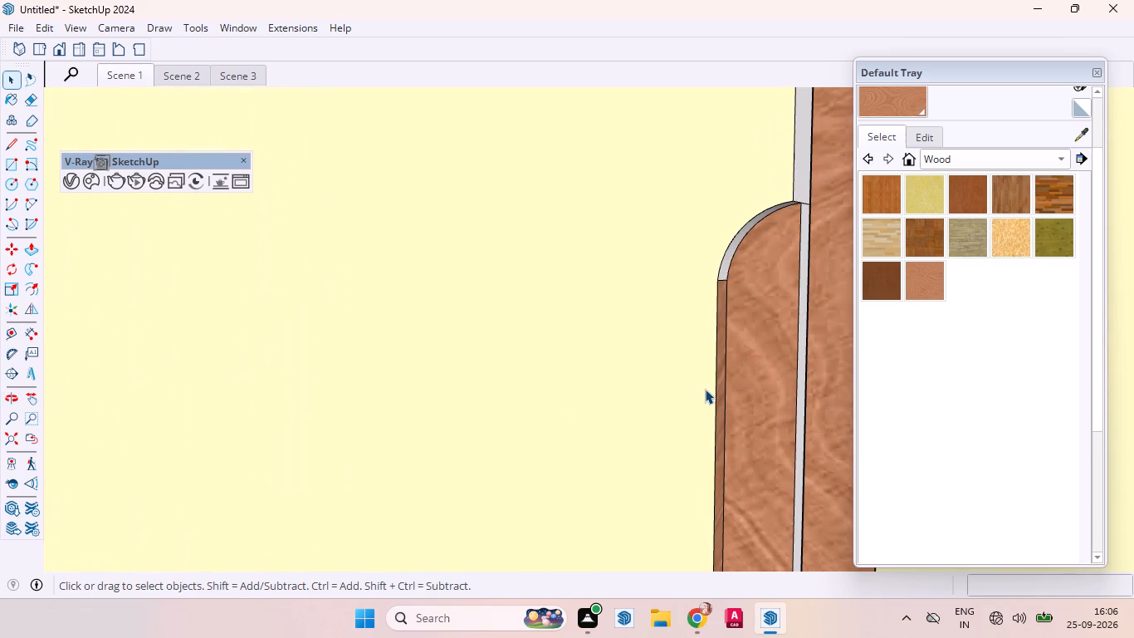
pyautogui.click(729, 388)
pyautogui.doubleClick(729, 388)
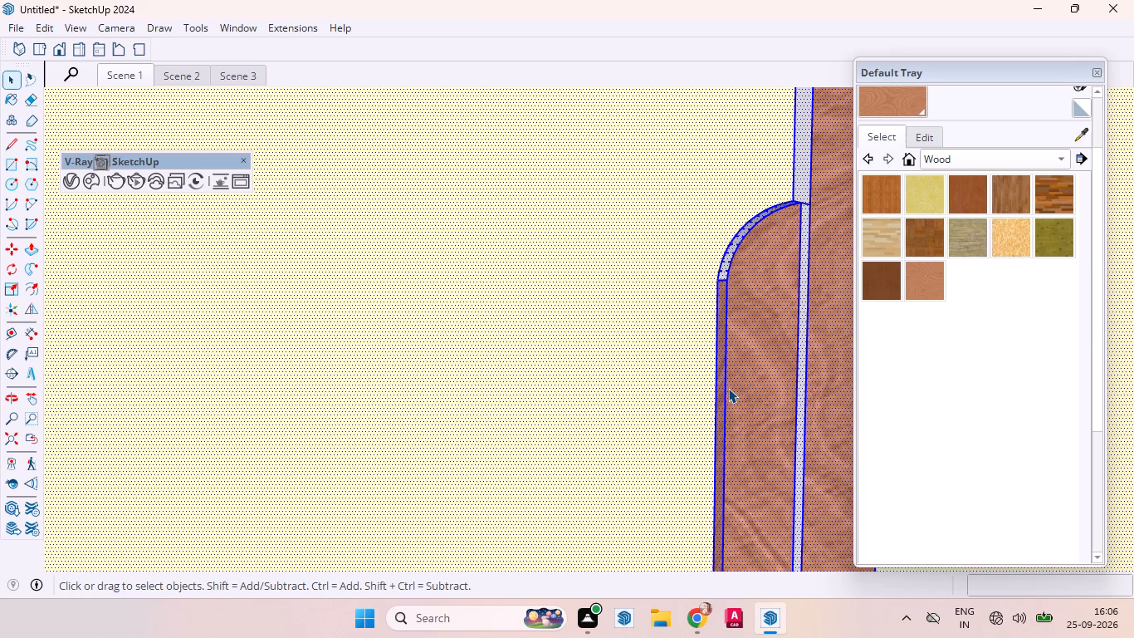
pyautogui.click(789, 391)
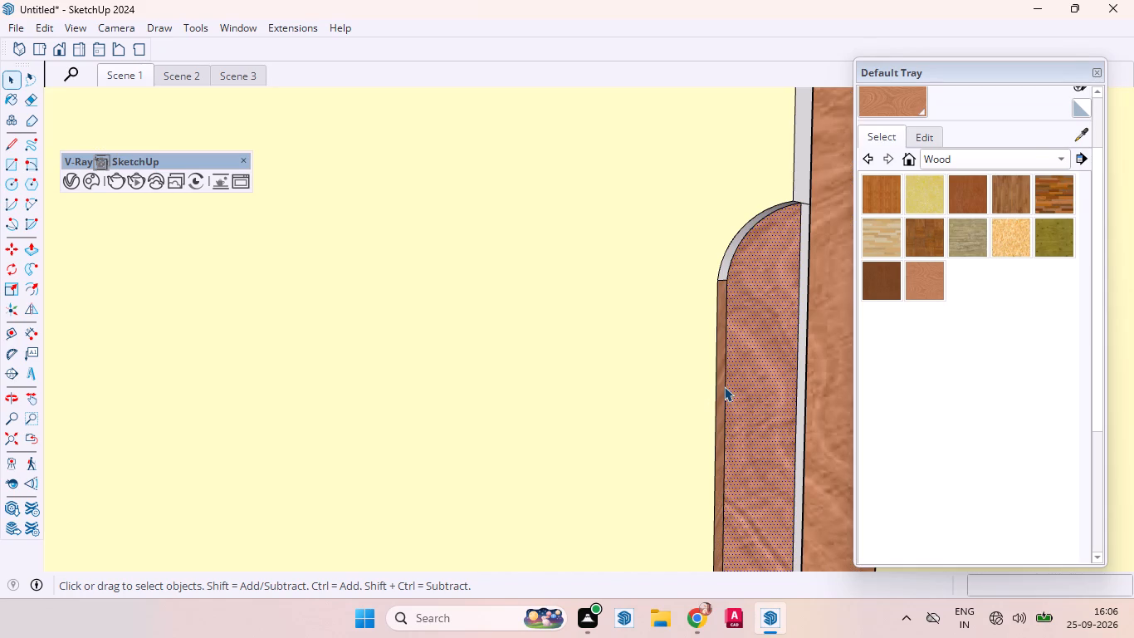
pyautogui.click(718, 380)
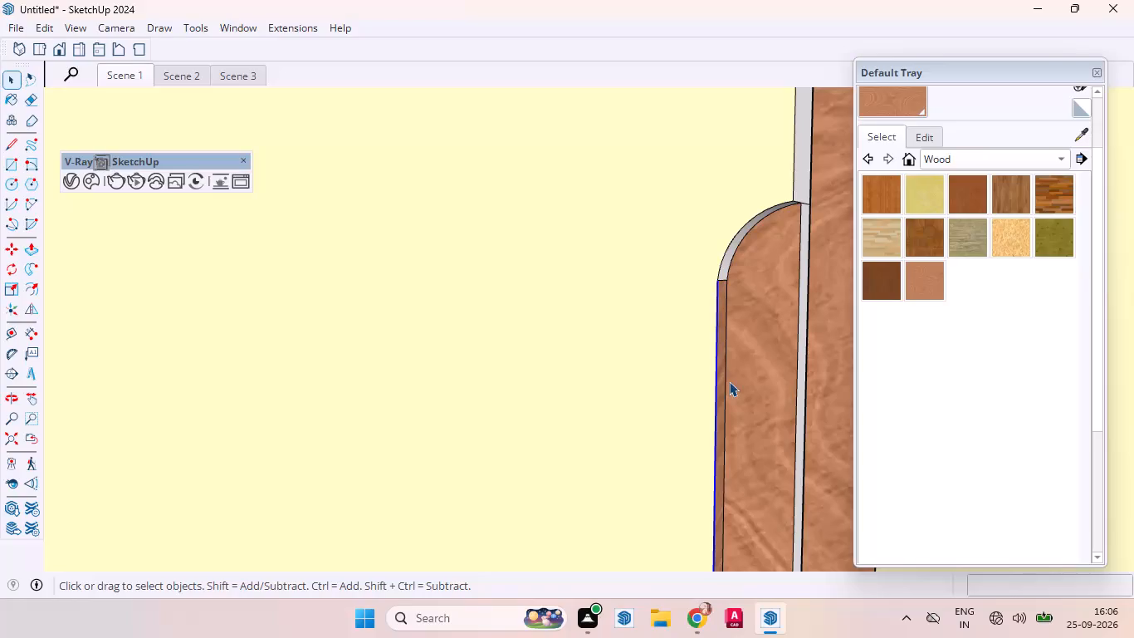
pyautogui.click(729, 381)
pyautogui.scroll(1, 721, 381)
pyautogui.scroll(-4, 721, 381)
pyautogui.scroll(1, 721, 381)
pyautogui.scroll(-1, 721, 381)
pyautogui.scroll(9, 721, 381)
pyautogui.scroll(-2, 721, 380)
pyautogui.scroll(1, 721, 380)
pyautogui.scroll(-6, 721, 380)
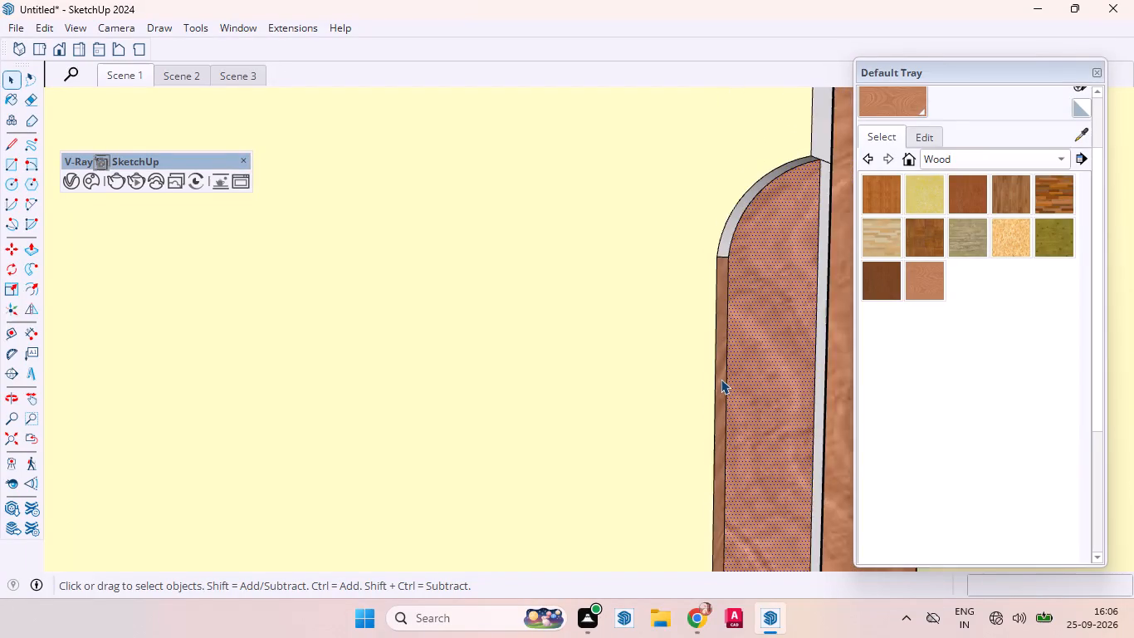
pyautogui.scroll(-3, 721, 379)
pyautogui.scroll(2, 721, 379)
pyautogui.press('p')
pyautogui.click(790, 373)
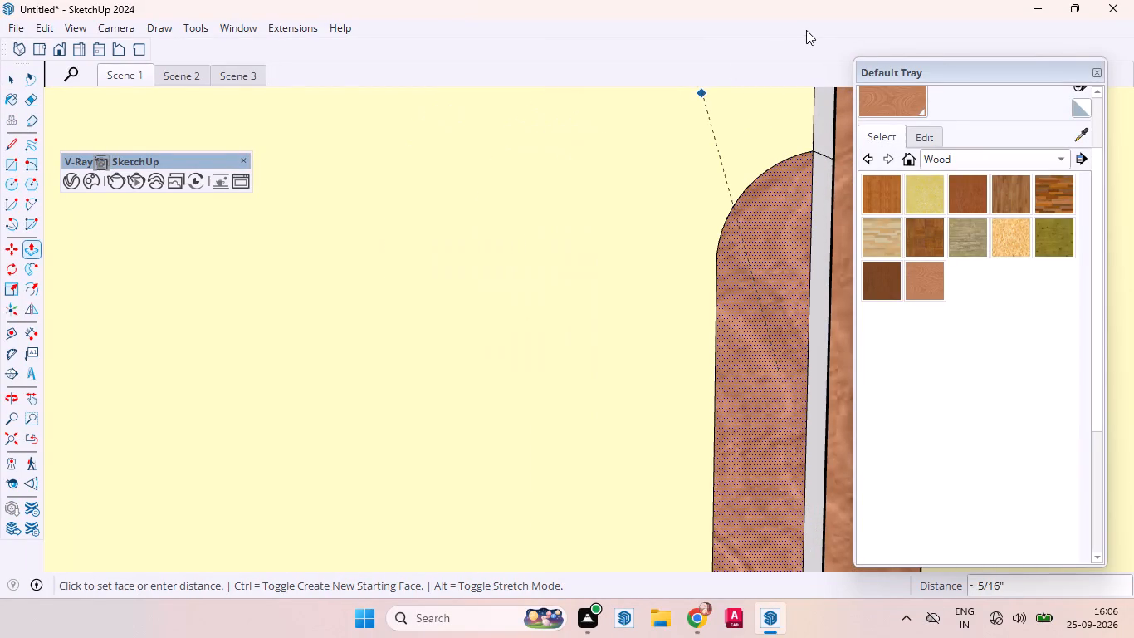
pyautogui.click(773, 119)
pyautogui.press('space')
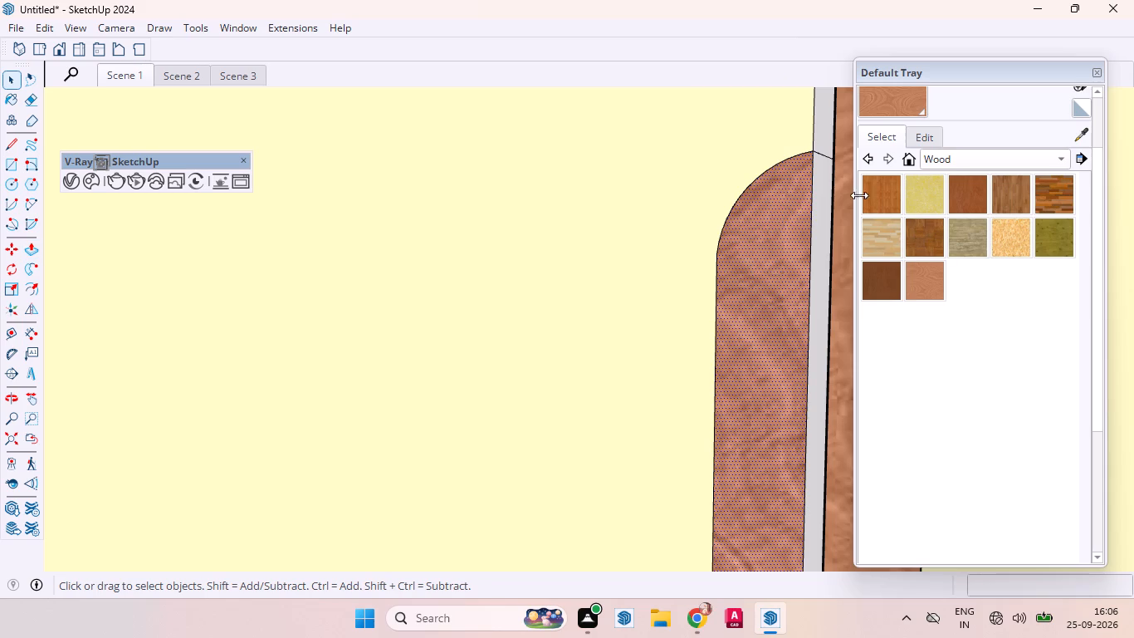
# Delete the flattened handle's leftover end arcs and vertical edges from the three-door wardrobe's middle door.
pyautogui.click(746, 190)
pyautogui.press('Delete')
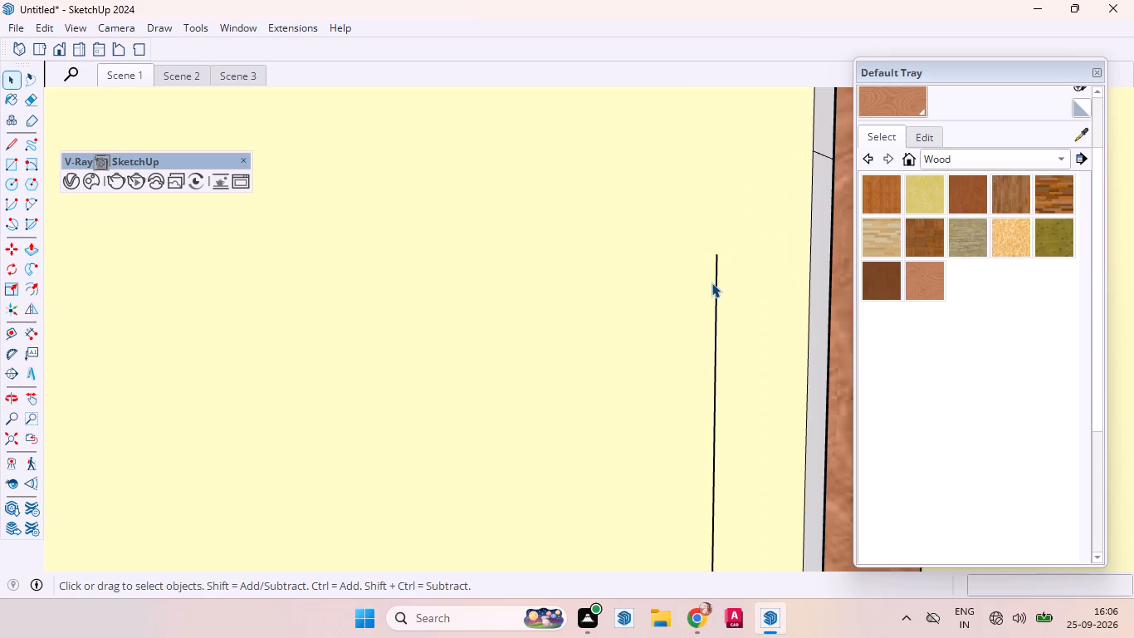
pyautogui.click(714, 286)
pyautogui.press('Delete')
pyautogui.scroll(-10, 741, 206)
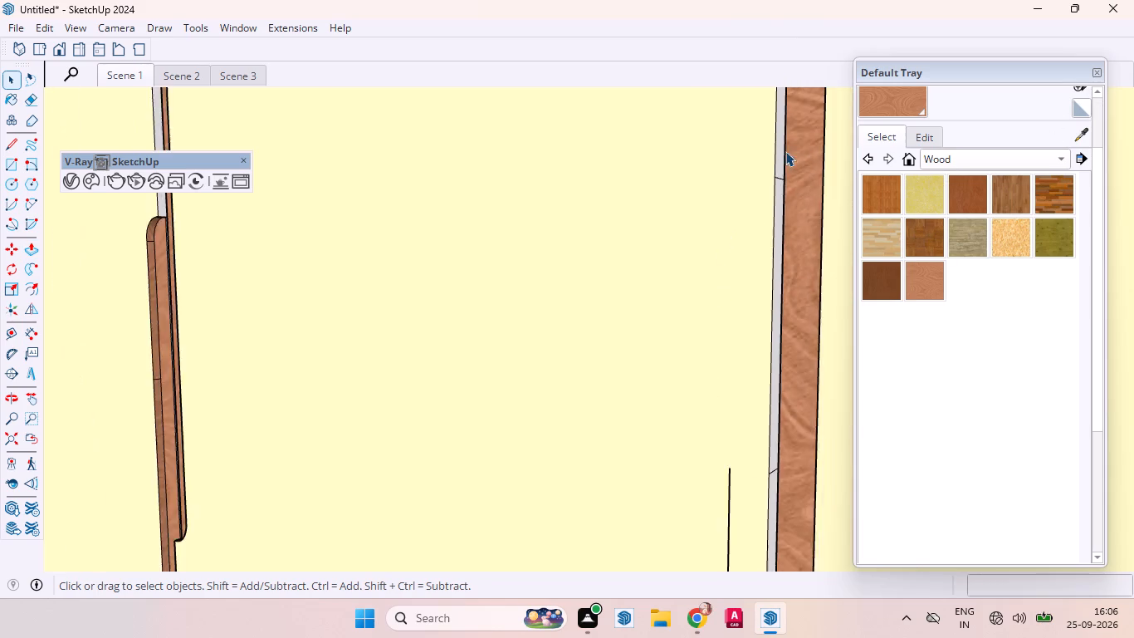
pyautogui.scroll(-4, 785, 151)
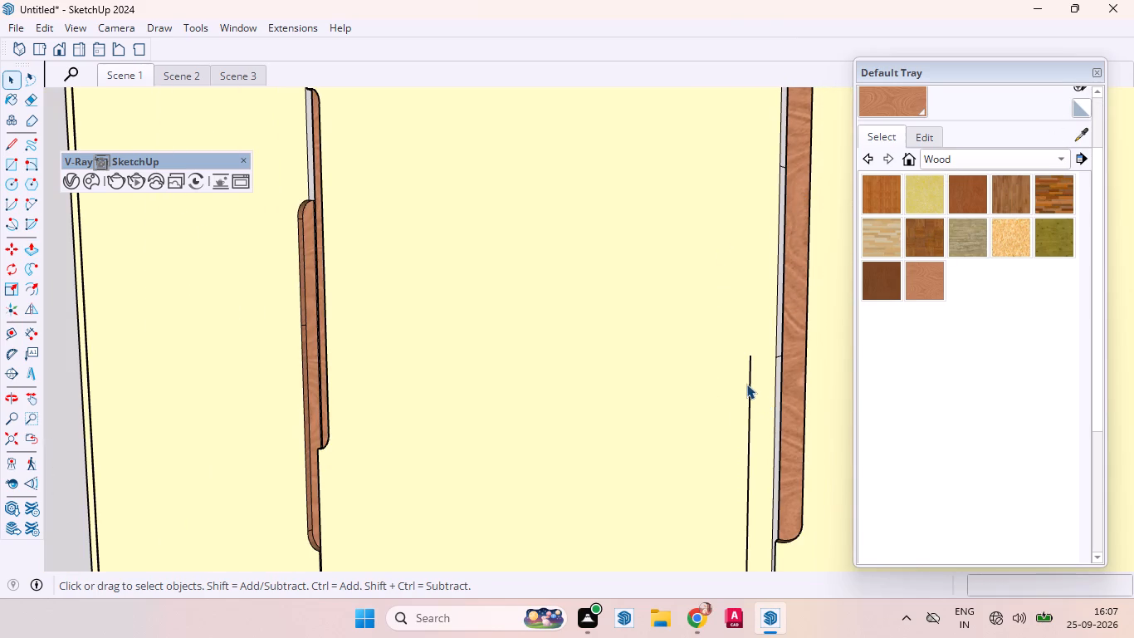
pyautogui.click(751, 387)
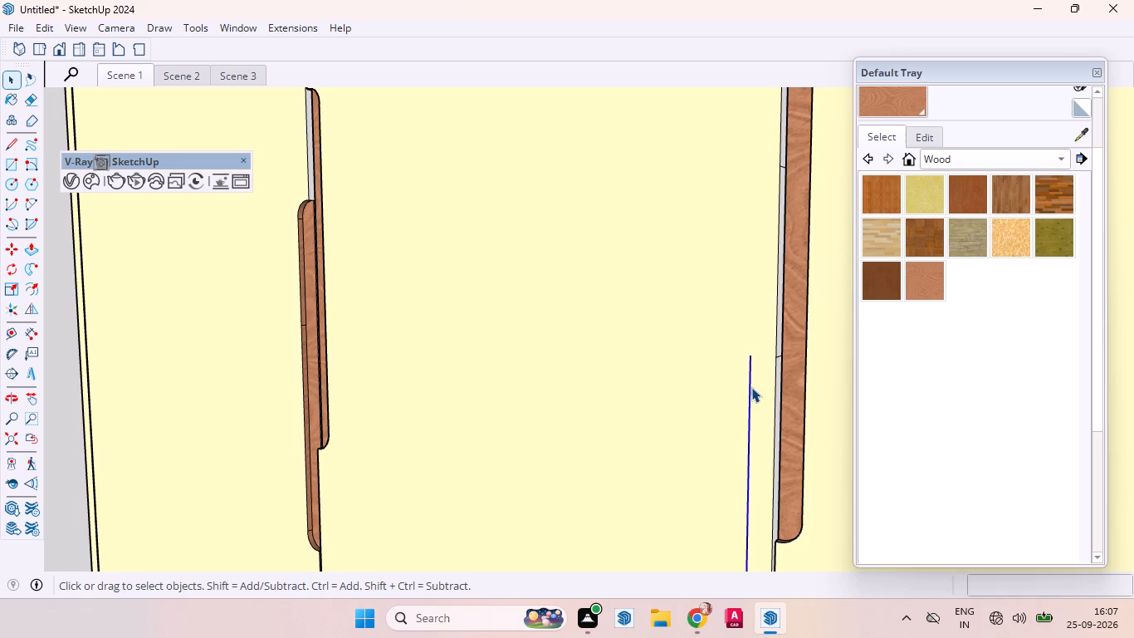
pyautogui.press('Delete')
pyautogui.scroll(-1, 749, 253)
pyautogui.scroll(1, 749, 253)
pyautogui.scroll(-6, 749, 253)
pyautogui.scroll(1, 756, 171)
pyautogui.scroll(-1, 756, 171)
pyautogui.scroll(6, 742, 528)
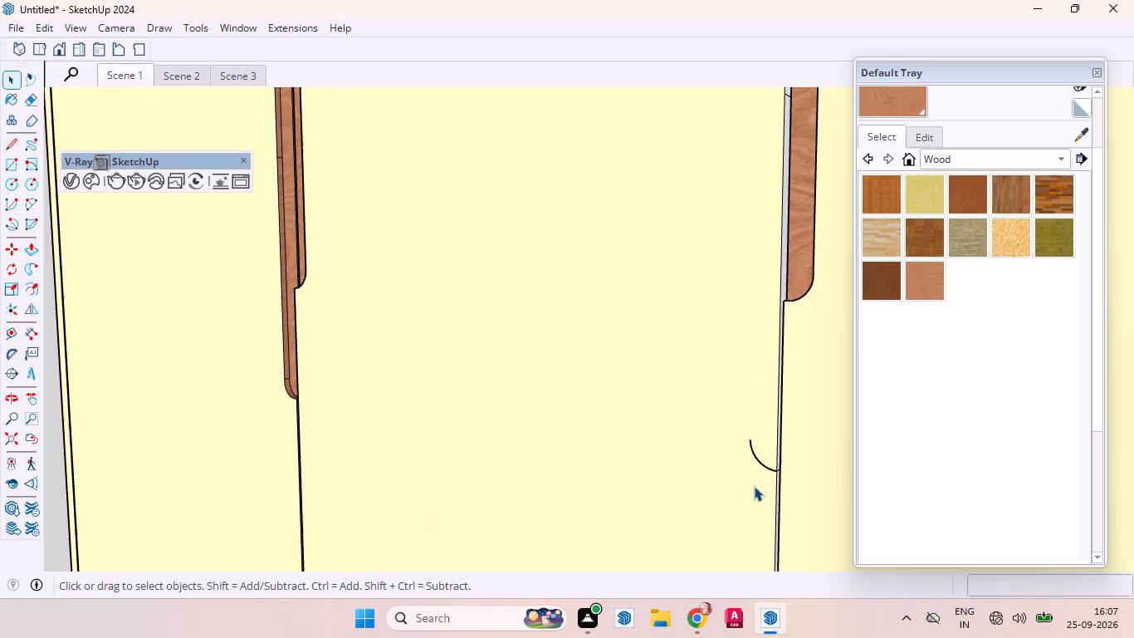
pyautogui.click(763, 464)
pyautogui.press('Delete')
# Review the wardrobes in Scenes 1, 2 and 3, and inspect the roofed house from the Top view.
pyautogui.click(130, 71)
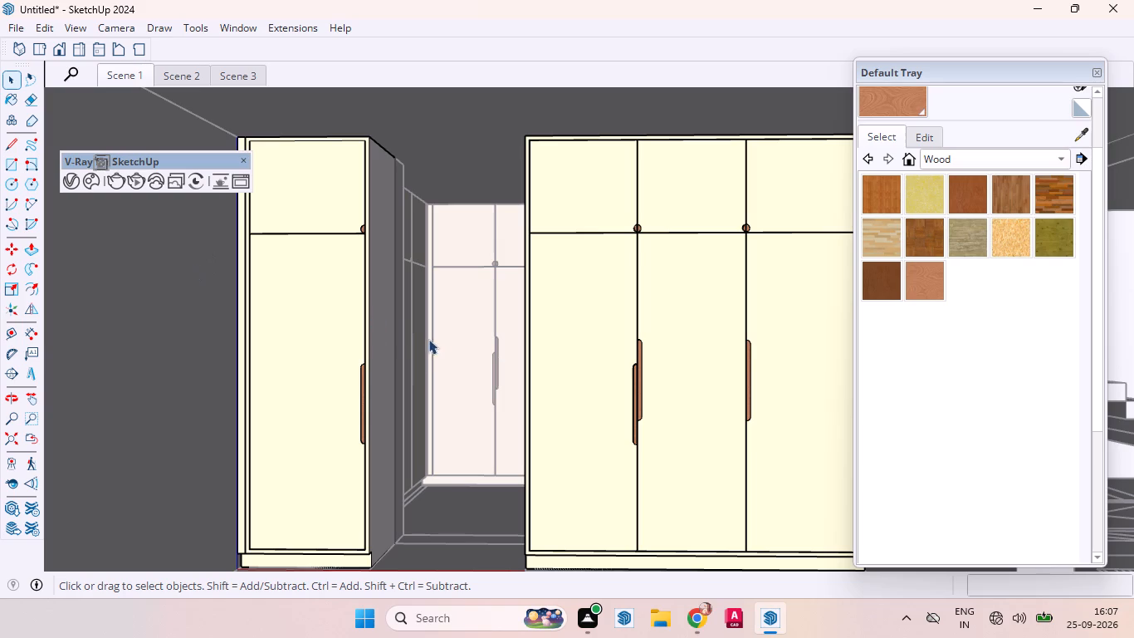
pyautogui.click(178, 71)
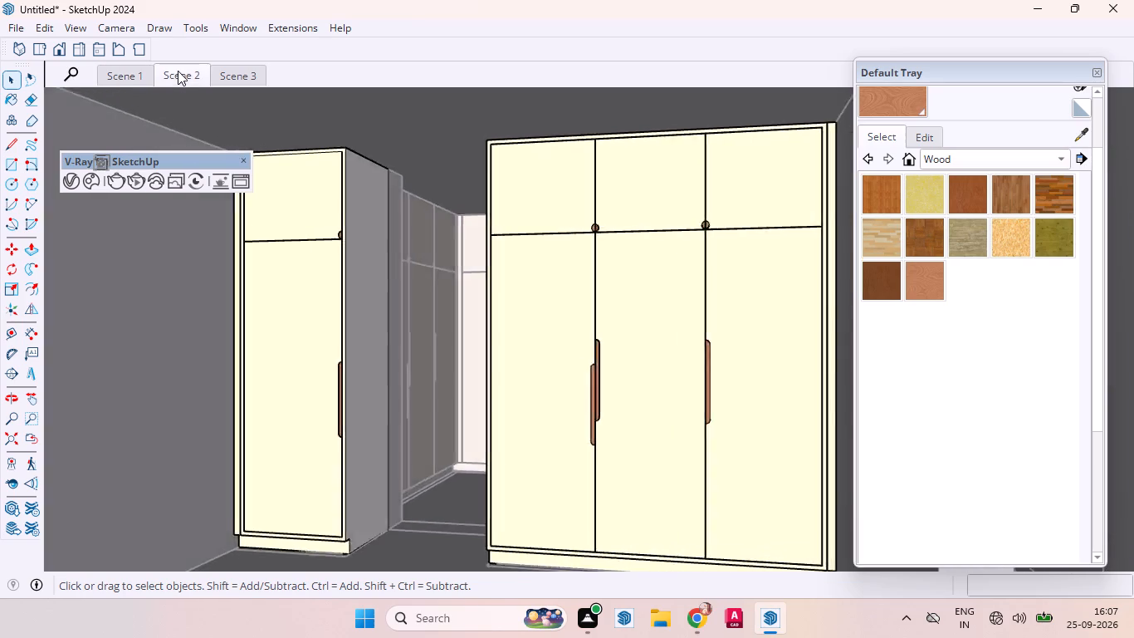
pyautogui.click(239, 72)
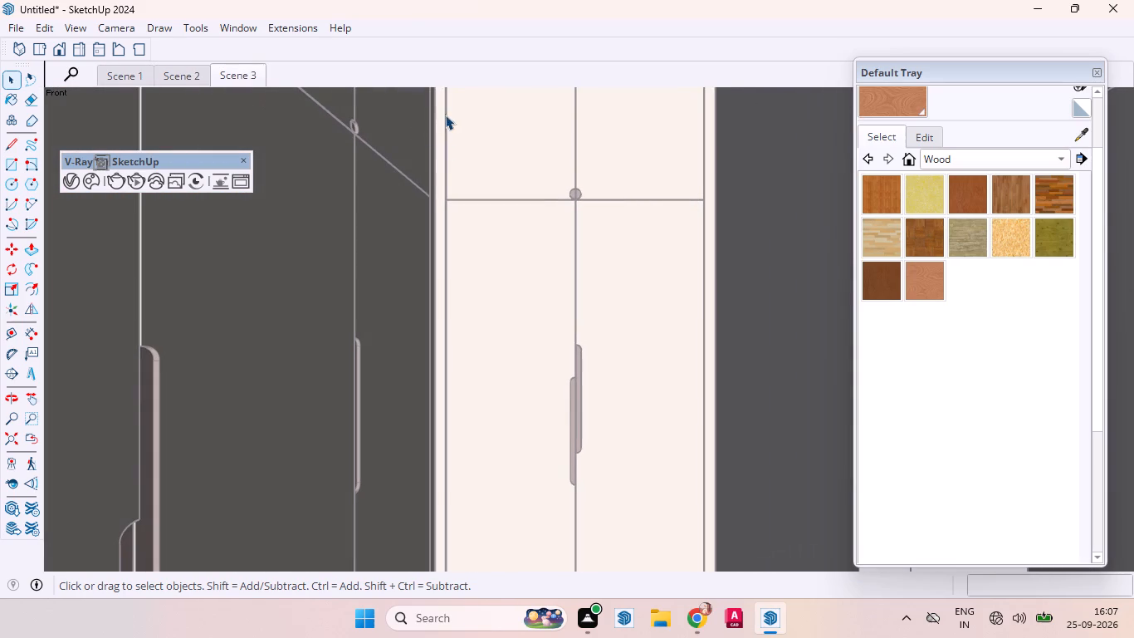
pyautogui.scroll(4, 557, 375)
pyautogui.scroll(-8, 550, 357)
pyautogui.scroll(1, 557, 342)
pyautogui.scroll(-5, 558, 342)
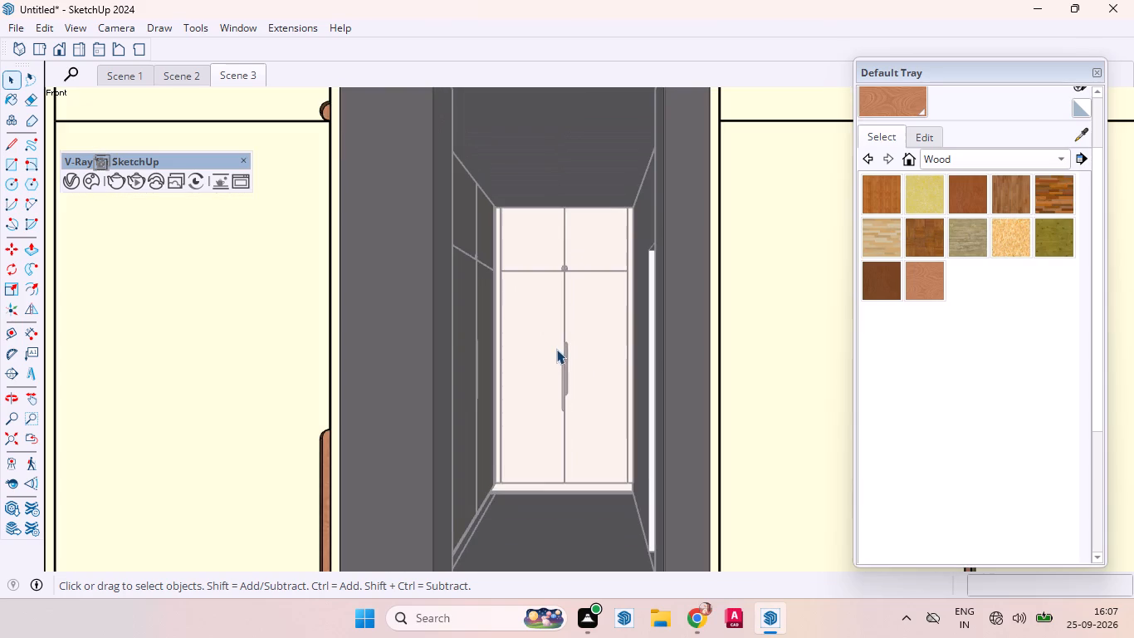
pyautogui.scroll(1, 555, 351)
pyautogui.scroll(-10, 555, 350)
pyautogui.scroll(1, 555, 350)
pyautogui.scroll(-10, 555, 350)
pyautogui.scroll(4, 555, 349)
pyautogui.scroll(-2, 555, 349)
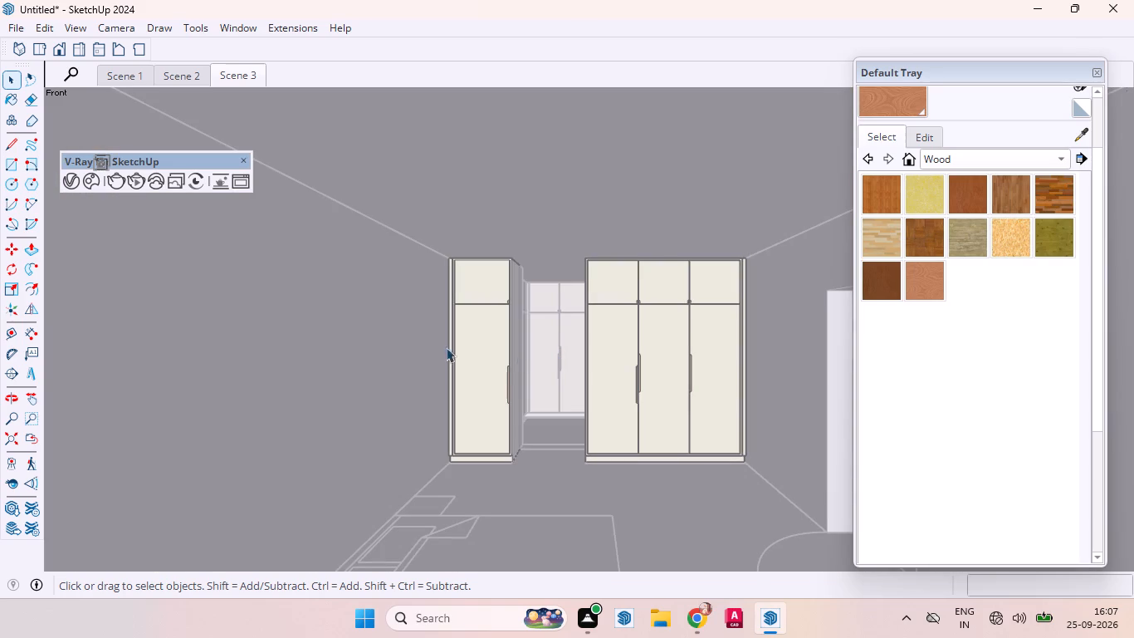
pyautogui.click(39, 47)
pyautogui.scroll(-6, 507, 194)
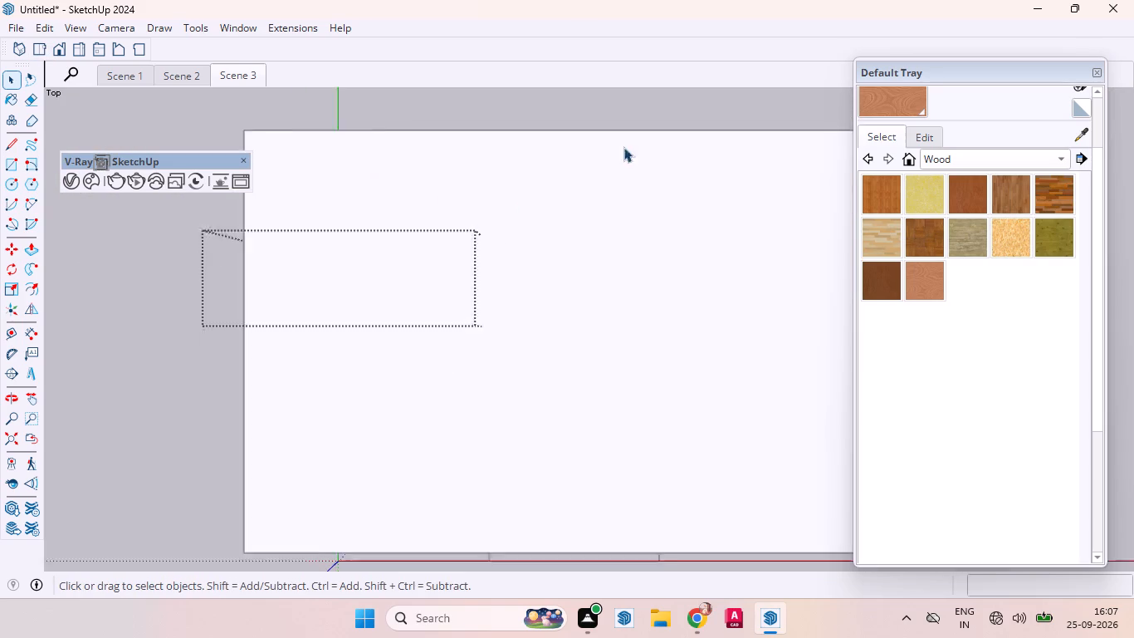
pyautogui.click(159, 324)
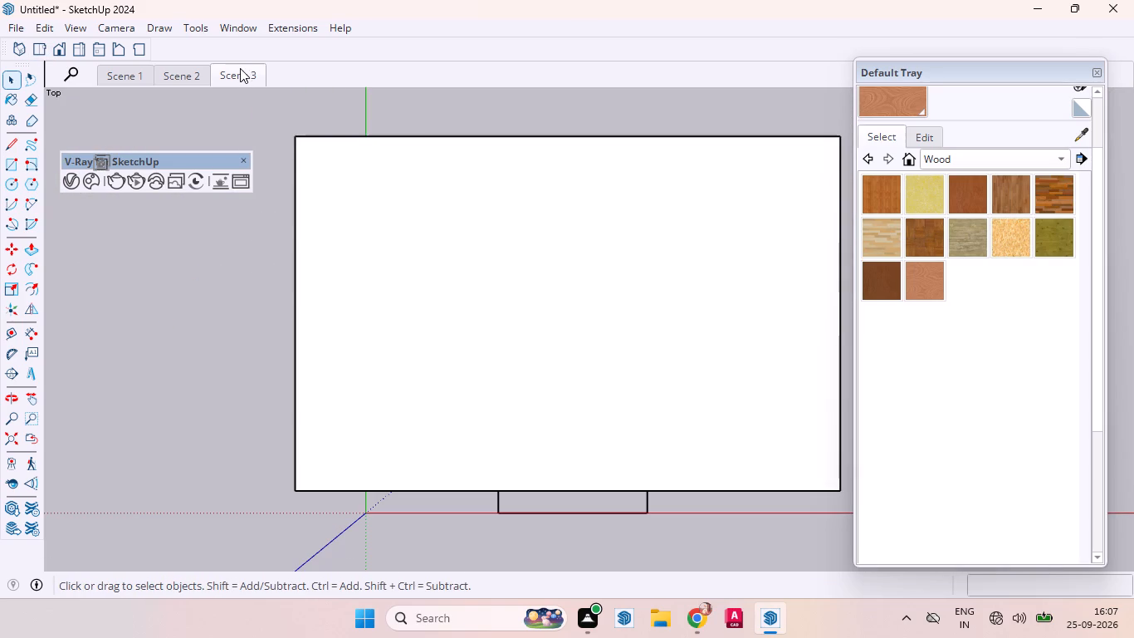
# Recheck all three saved scenes, finishing with Scene 1 and a look at the house exterior.
pyautogui.click(240, 68)
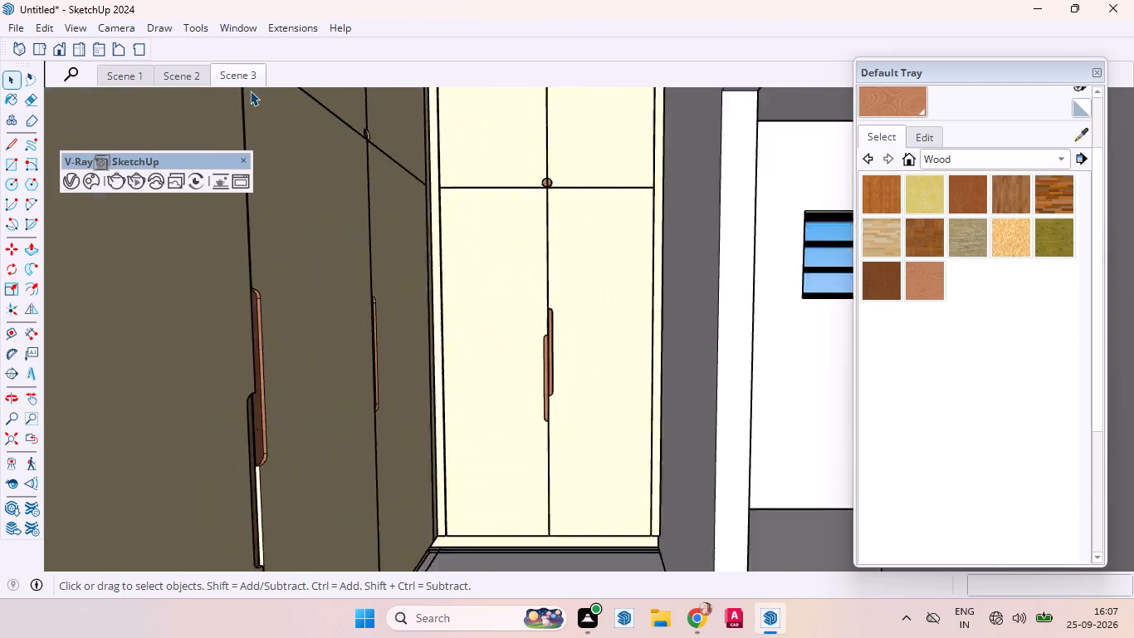
pyautogui.click(134, 78)
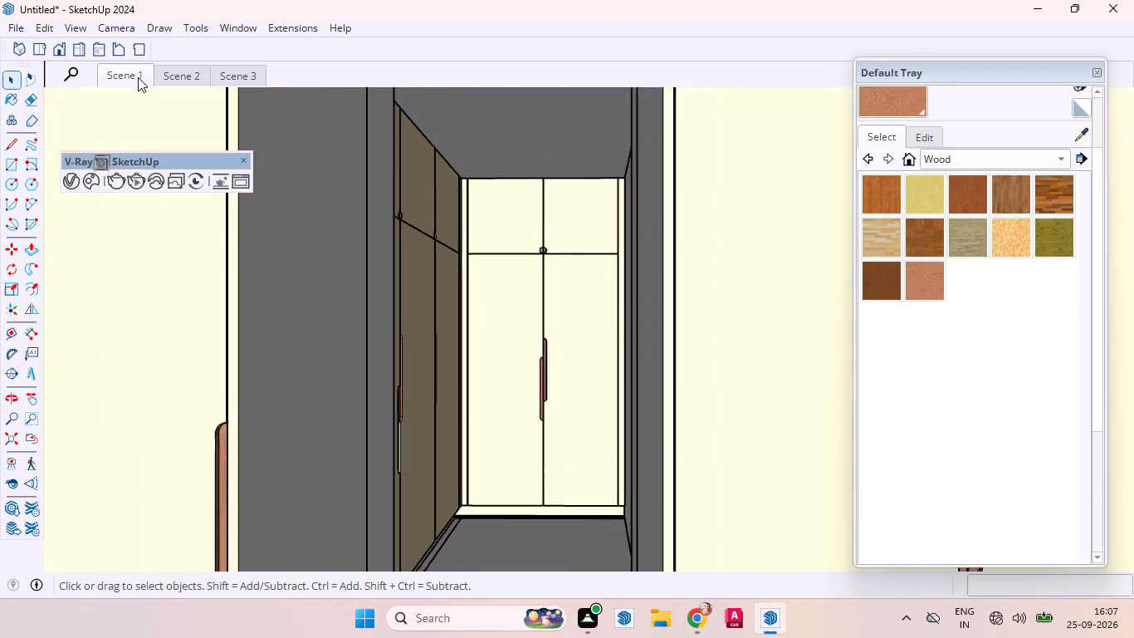
pyautogui.click(158, 76)
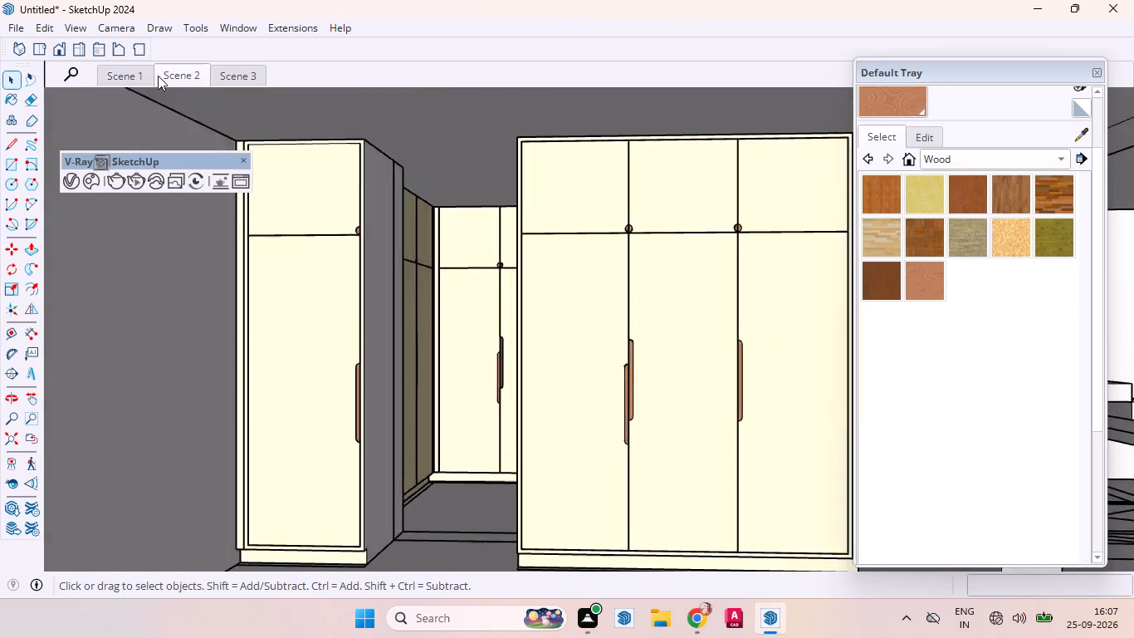
pyautogui.click(232, 80)
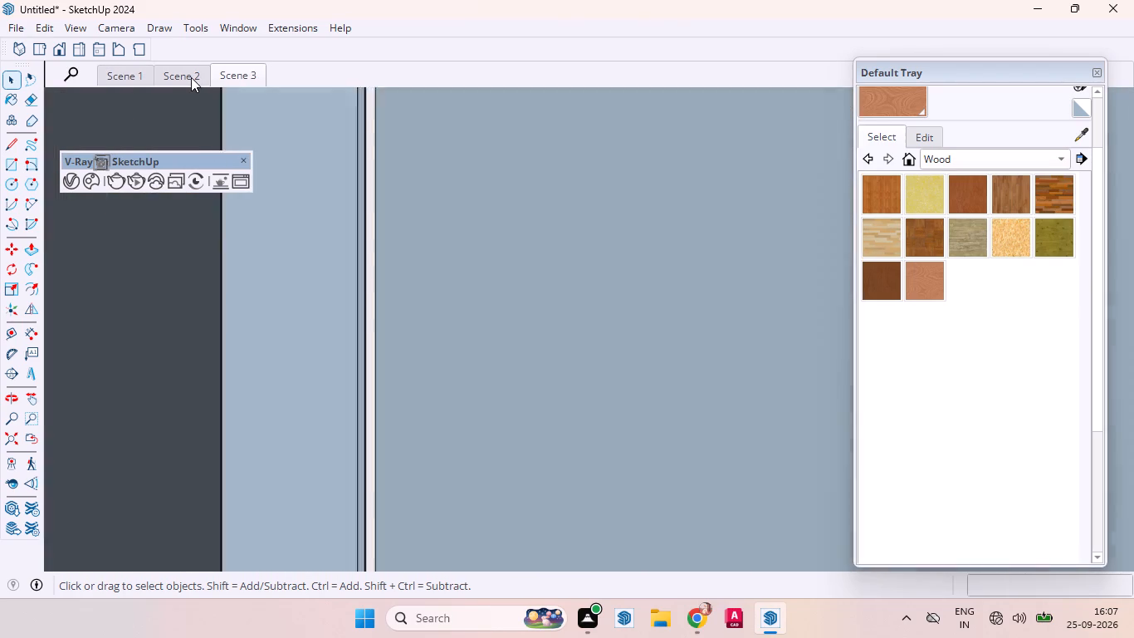
pyautogui.click(191, 76)
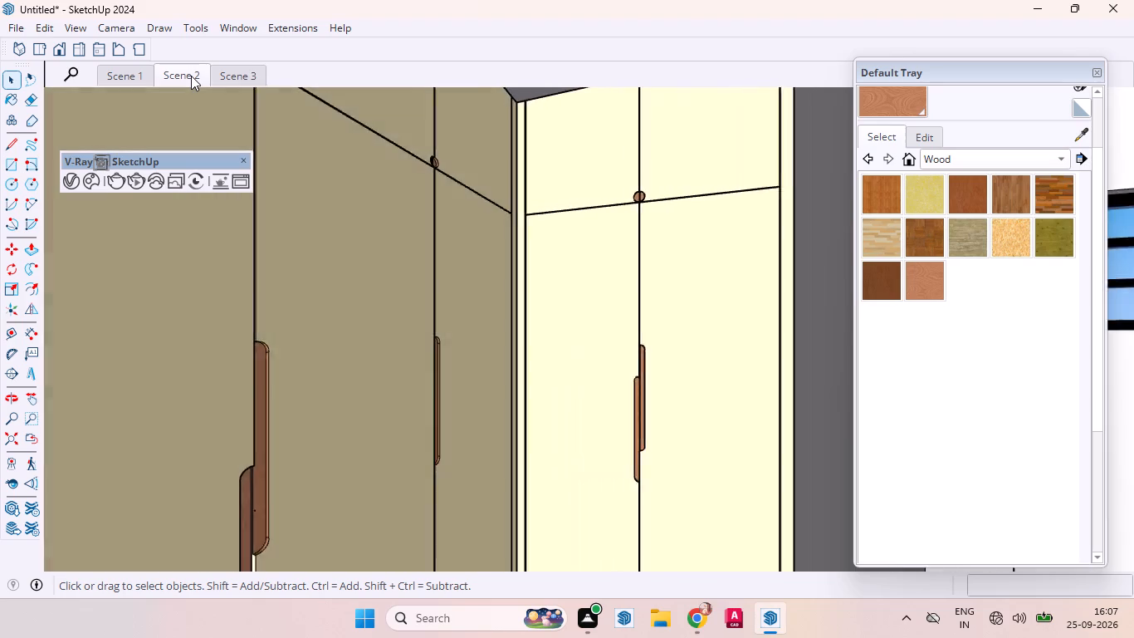
pyautogui.click(136, 76)
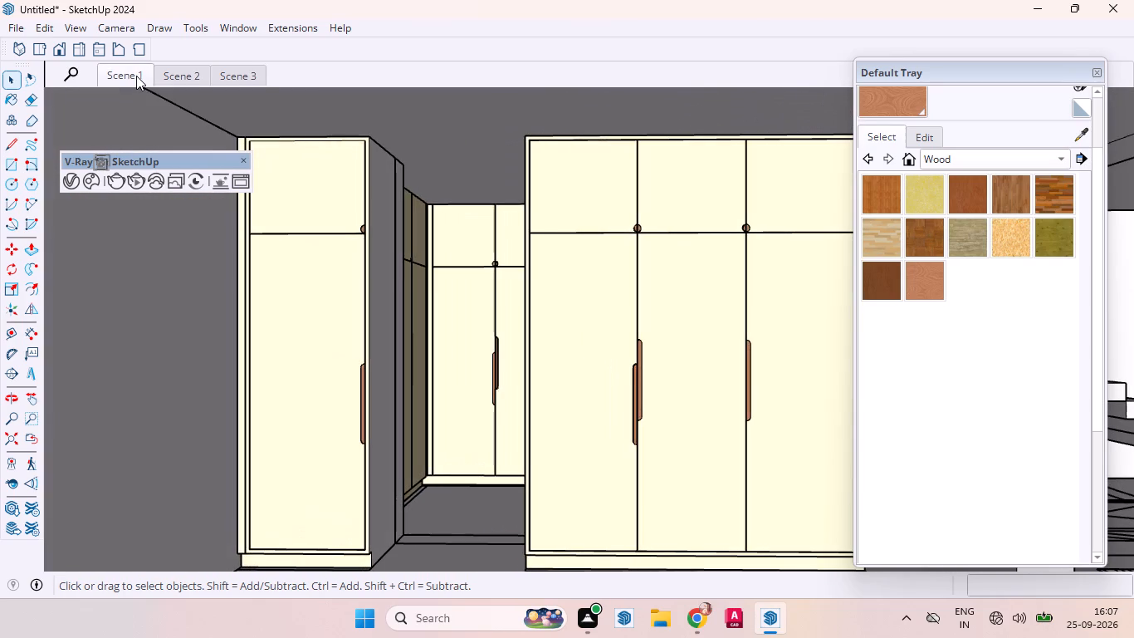
pyautogui.scroll(-5, 440, 256)
pyautogui.scroll(2, 388, 242)
pyautogui.scroll(-1, 400, 243)
pyautogui.scroll(2, 407, 245)
pyautogui.scroll(-7, 413, 246)
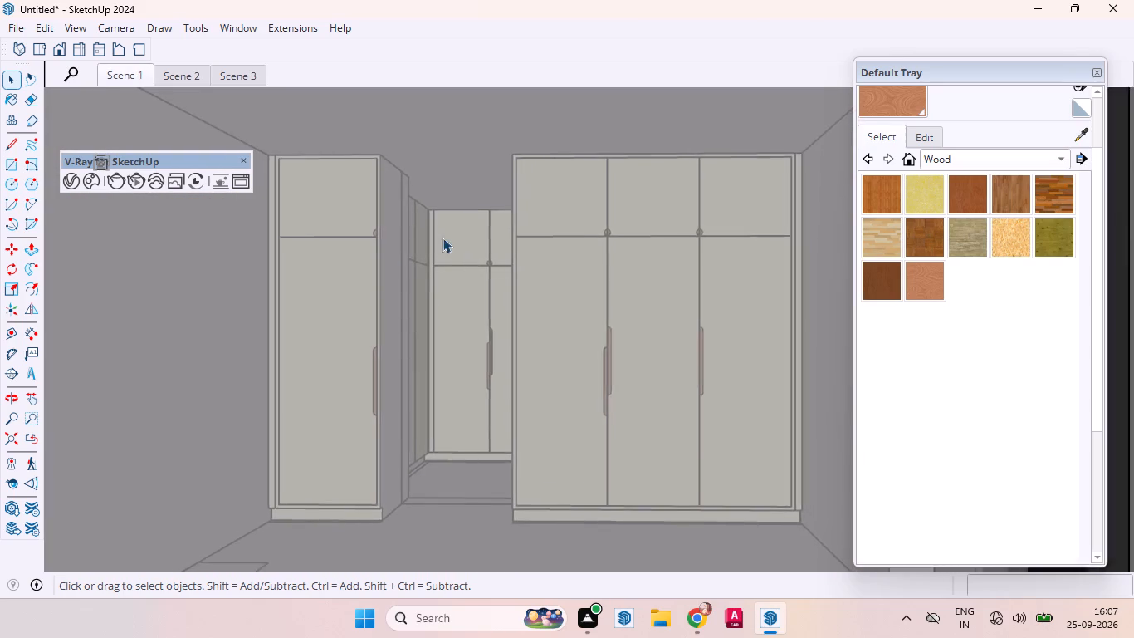
pyautogui.scroll(-20, 442, 238)
pyautogui.scroll(-5, 442, 238)
pyautogui.scroll(2, 374, 189)
pyautogui.scroll(-14, 391, 192)
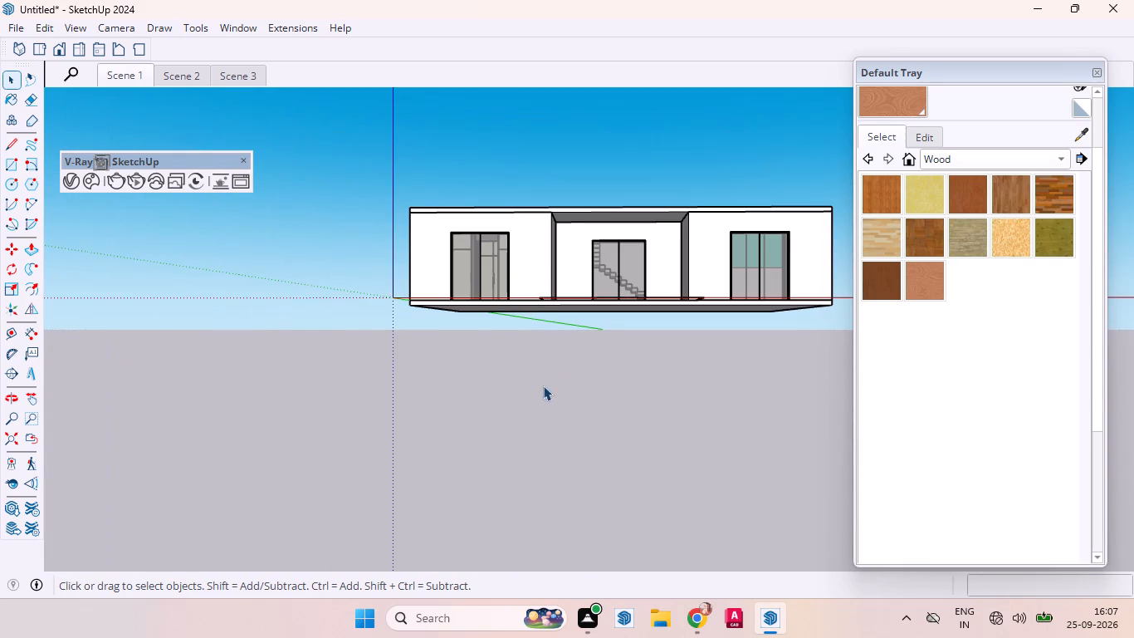
# Inspect the house exterior from above and from the front, covering the flat roof, front facade and recessed porch.
pyautogui.click(543, 385)
pyautogui.moveTo(586, 169); pyautogui.dragTo(579, 473, button='middle')
pyautogui.click(602, 304)
pyautogui.scroll(-4, 627, 340)
pyautogui.scroll(1, 627, 340)
pyautogui.scroll(-3, 627, 340)
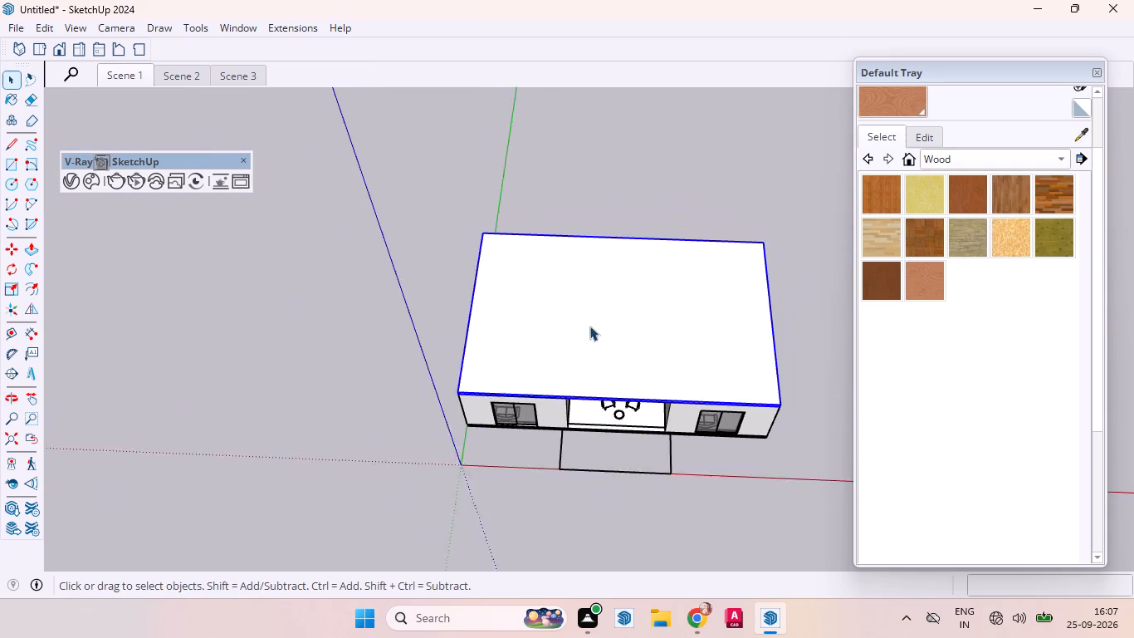
pyautogui.click(443, 452)
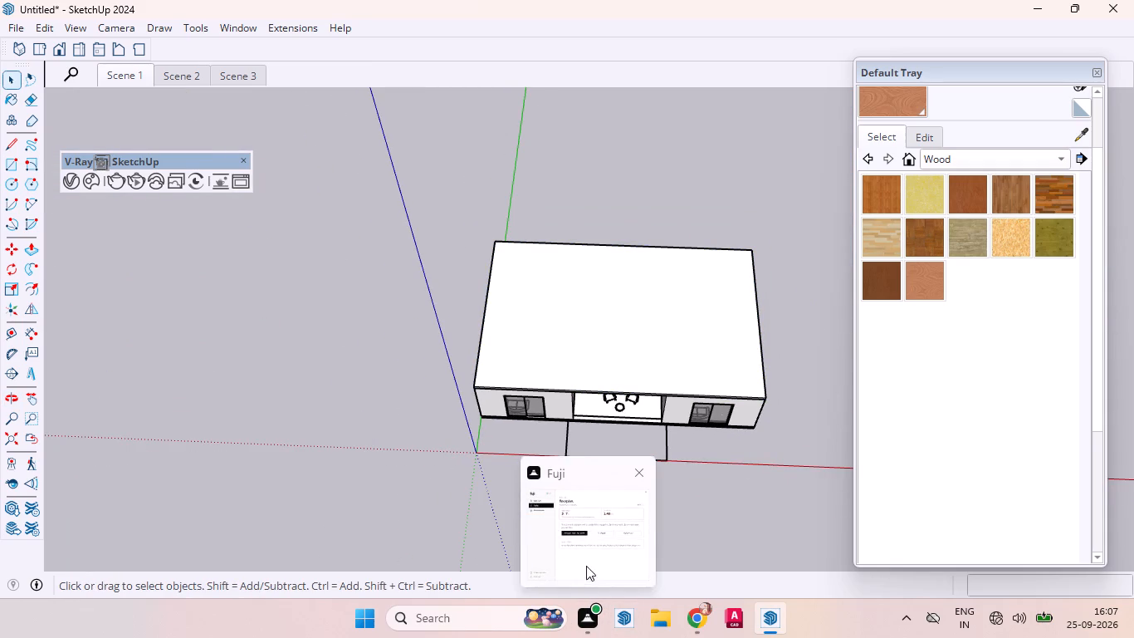
pyautogui.scroll(-1, 598, 295)
pyautogui.scroll(1, 604, 297)
pyautogui.scroll(-5, 605, 297)
pyautogui.scroll(1, 605, 321)
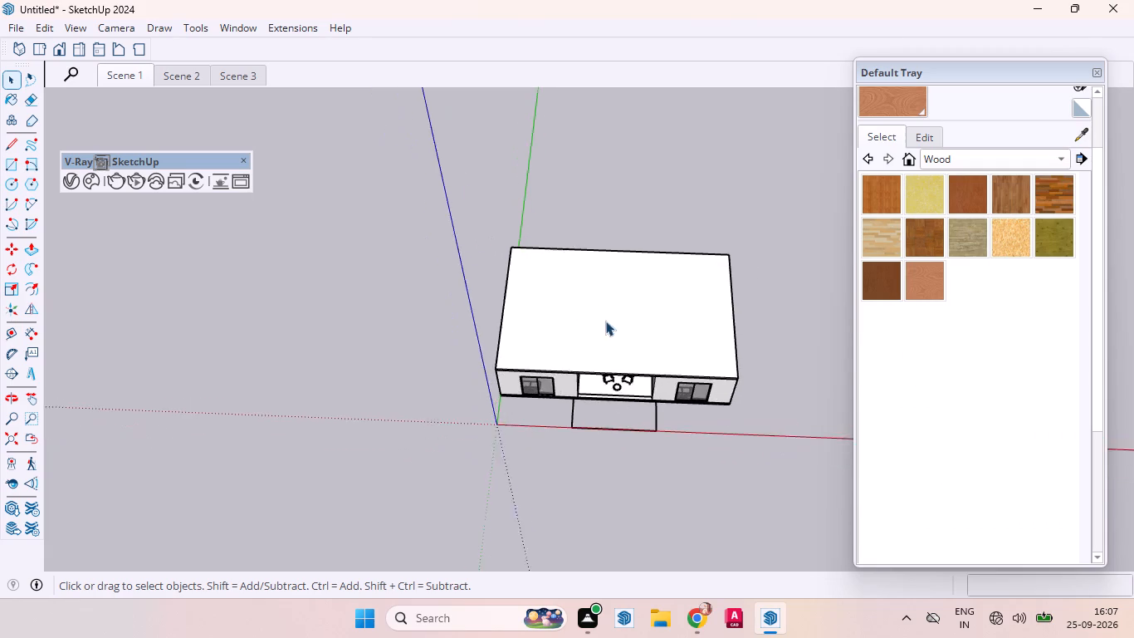
pyautogui.moveTo(605, 321); pyautogui.dragTo(555, 228, button='middle')
pyautogui.scroll(12, 613, 268)
pyautogui.scroll(2, 512, 364)
pyautogui.scroll(-2, 512, 364)
pyautogui.moveTo(512, 364); pyautogui.dragTo(512, 293, button='middle')
pyautogui.scroll(1, 512, 364)
pyautogui.scroll(-7, 486, 273)
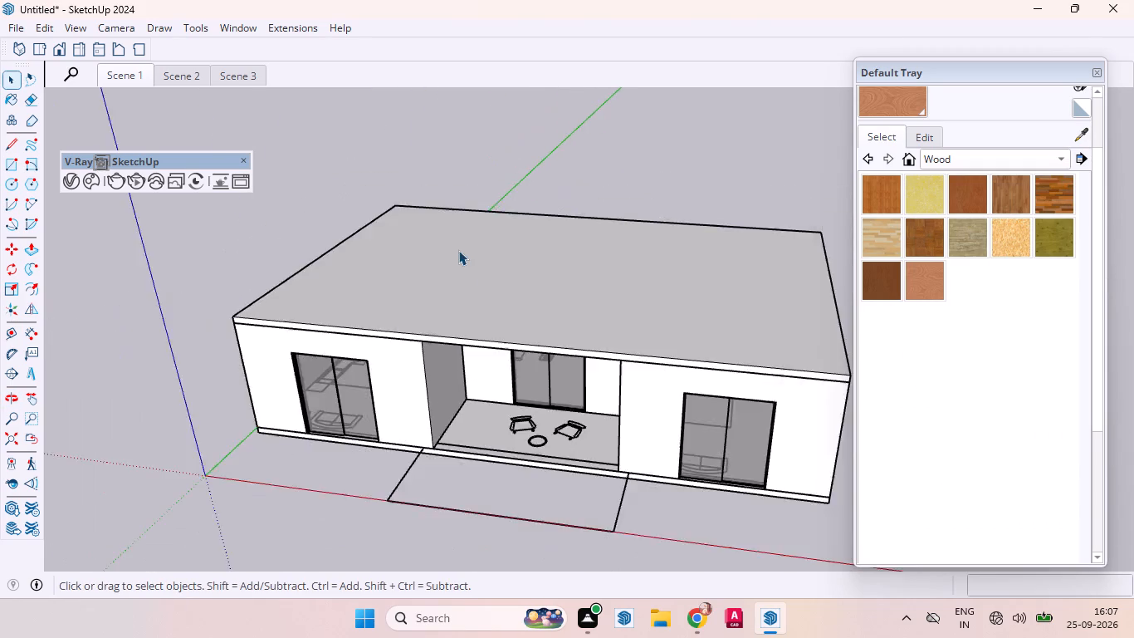
pyautogui.scroll(-4, 458, 250)
pyautogui.scroll(6, 486, 387)
pyautogui.moveTo(413, 410); pyautogui.dragTo(412, 378, button='middle')
pyautogui.scroll(-5, 425, 421)
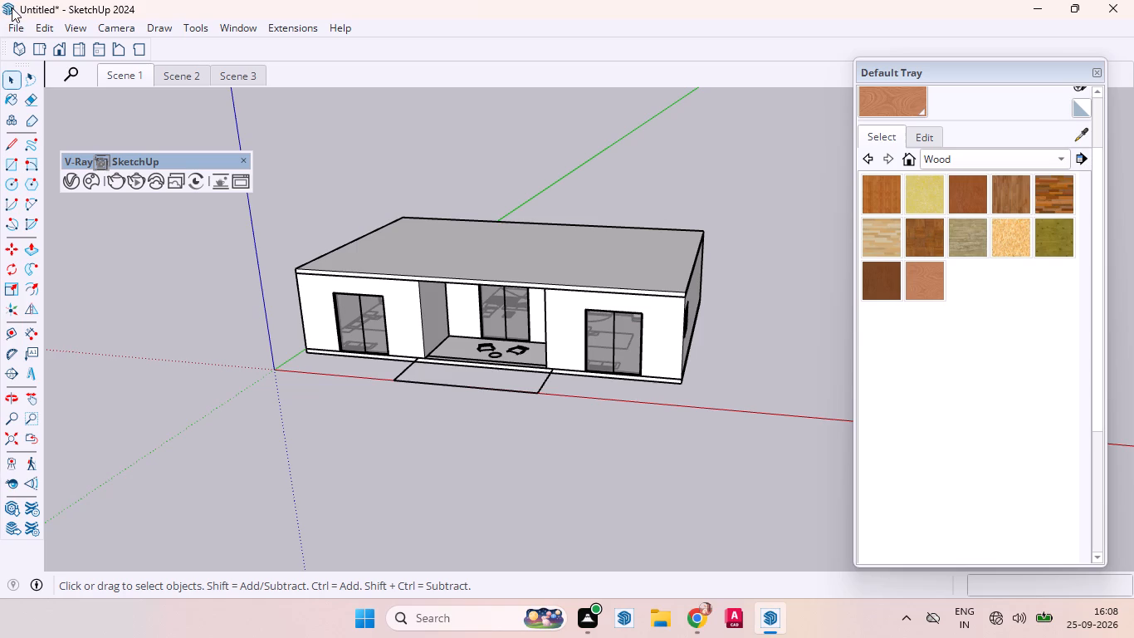
pyautogui.scroll(4, 468, 471)
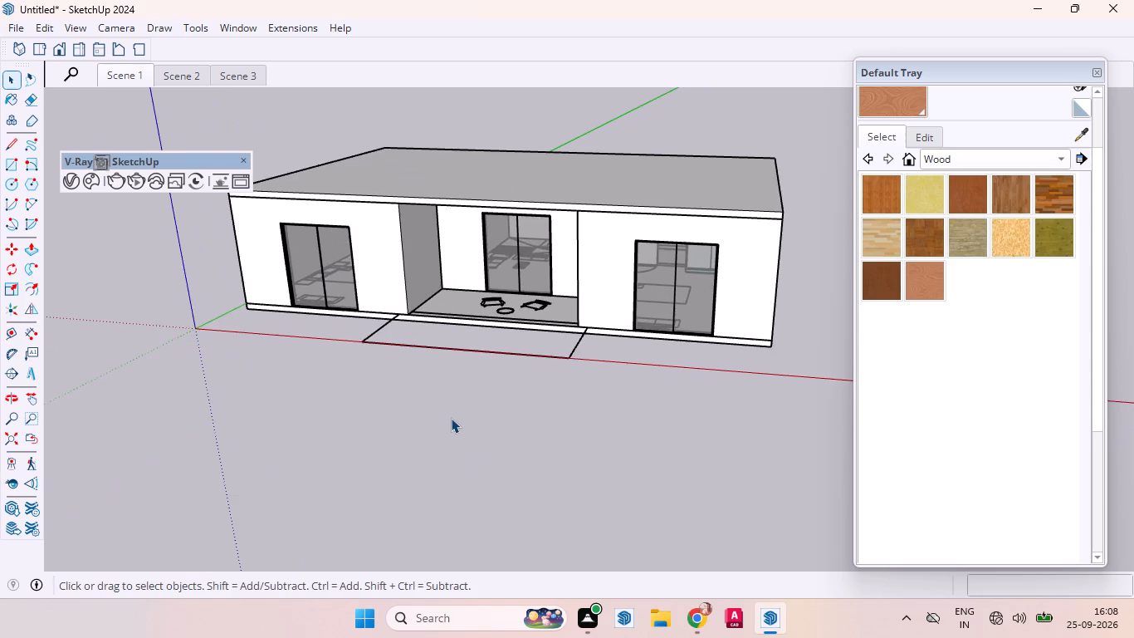
pyautogui.scroll(1, 442, 408)
pyautogui.scroll(-1, 442, 408)
pyautogui.moveTo(521, 355); pyautogui.dragTo(567, 321, button='middle')
pyautogui.scroll(-3, 560, 341)
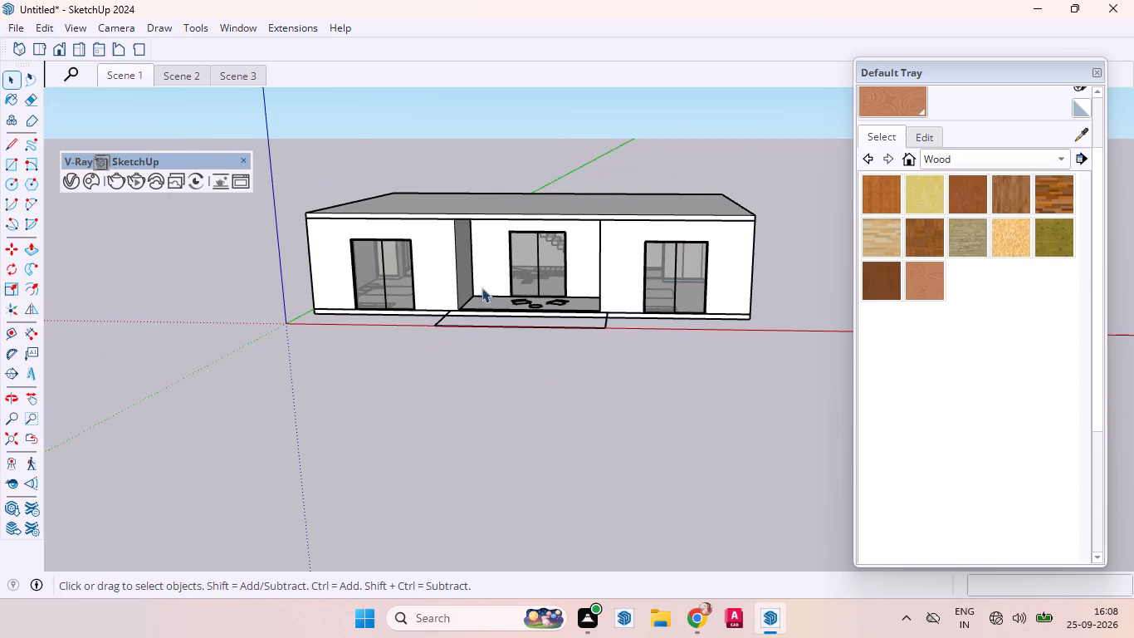
pyautogui.scroll(2, 554, 237)
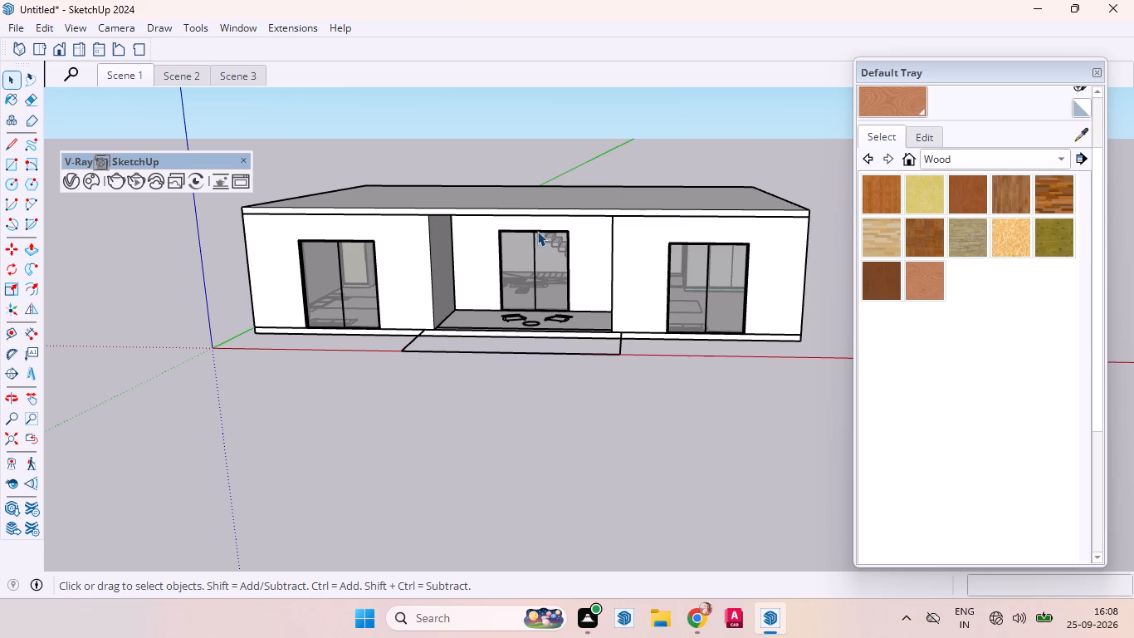
pyautogui.scroll(-5, 466, 235)
pyautogui.moveTo(455, 243); pyautogui.dragTo(521, 348, button='middle')
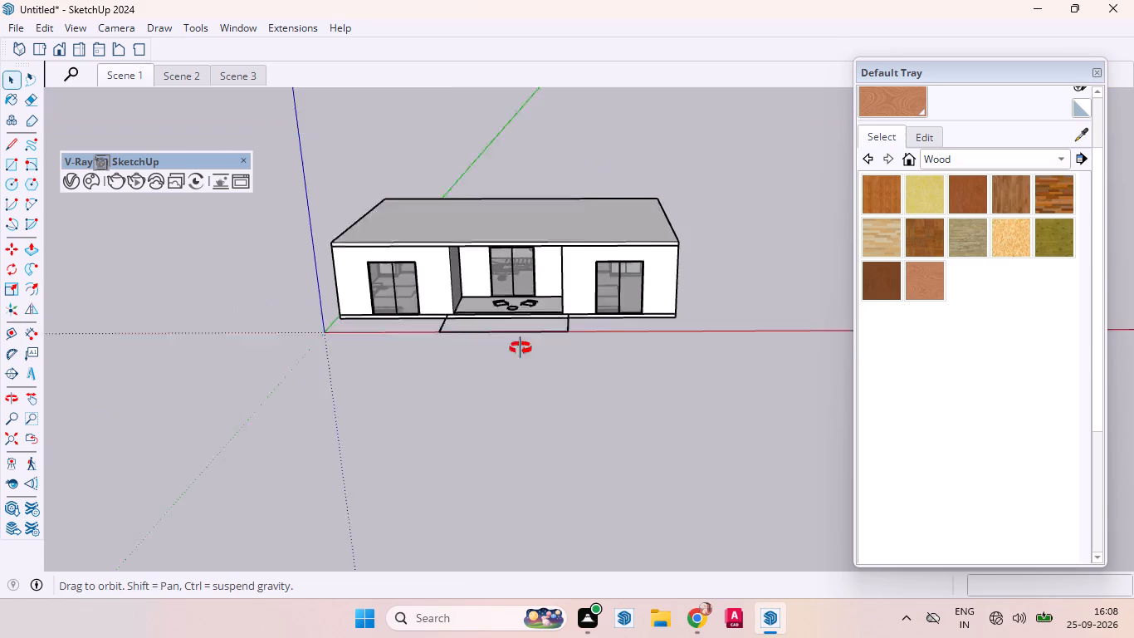
pyautogui.moveTo(521, 348); pyautogui.dragTo(593, 405, button='middle')
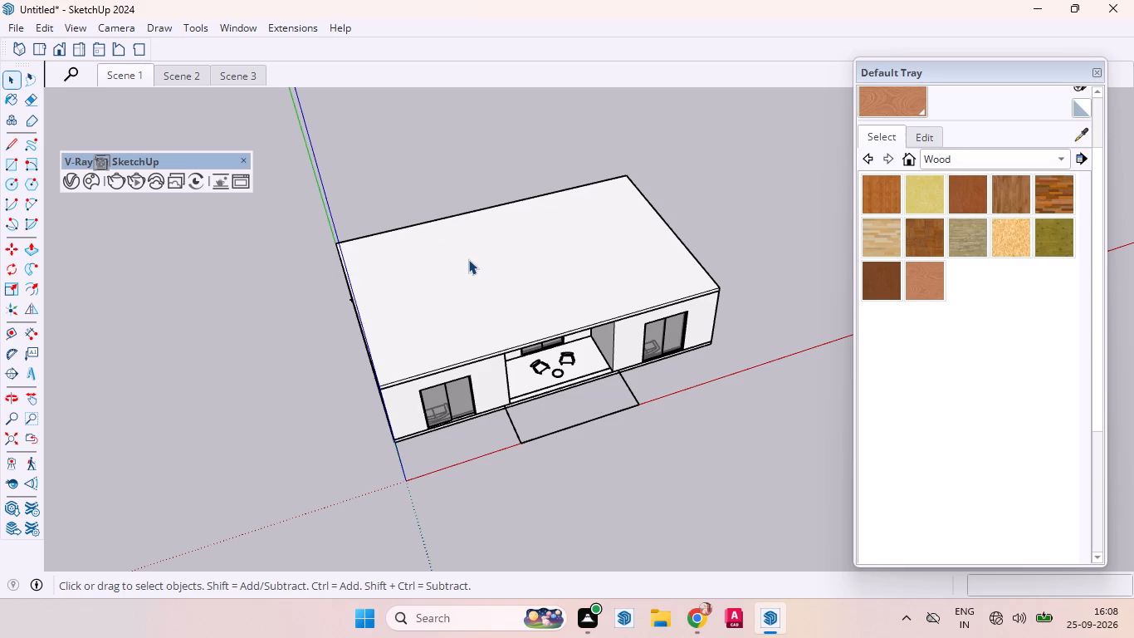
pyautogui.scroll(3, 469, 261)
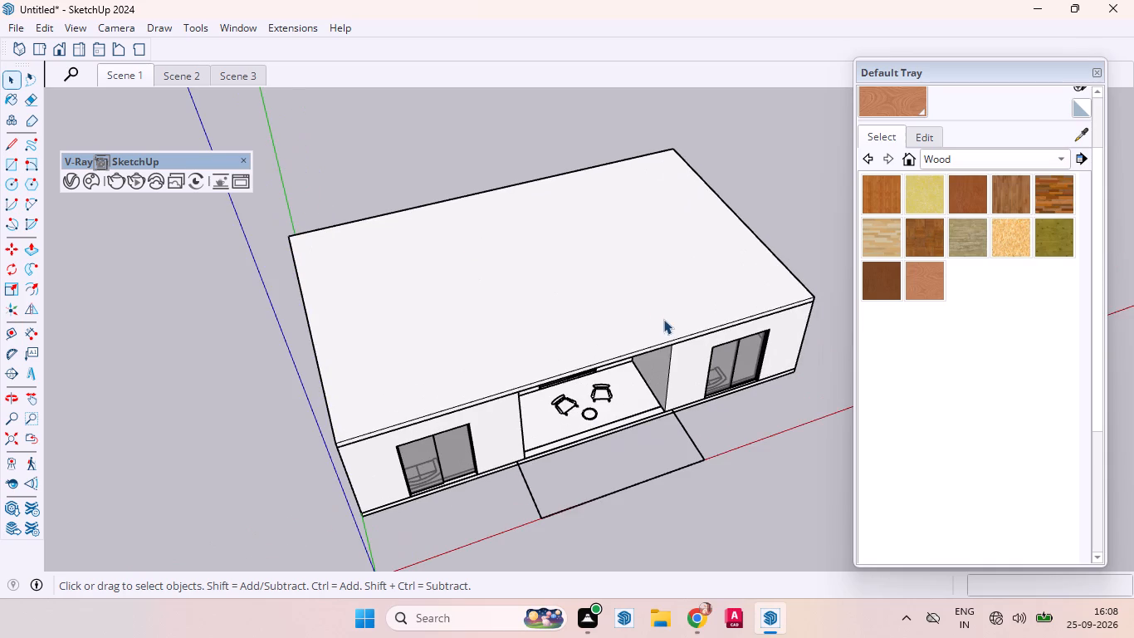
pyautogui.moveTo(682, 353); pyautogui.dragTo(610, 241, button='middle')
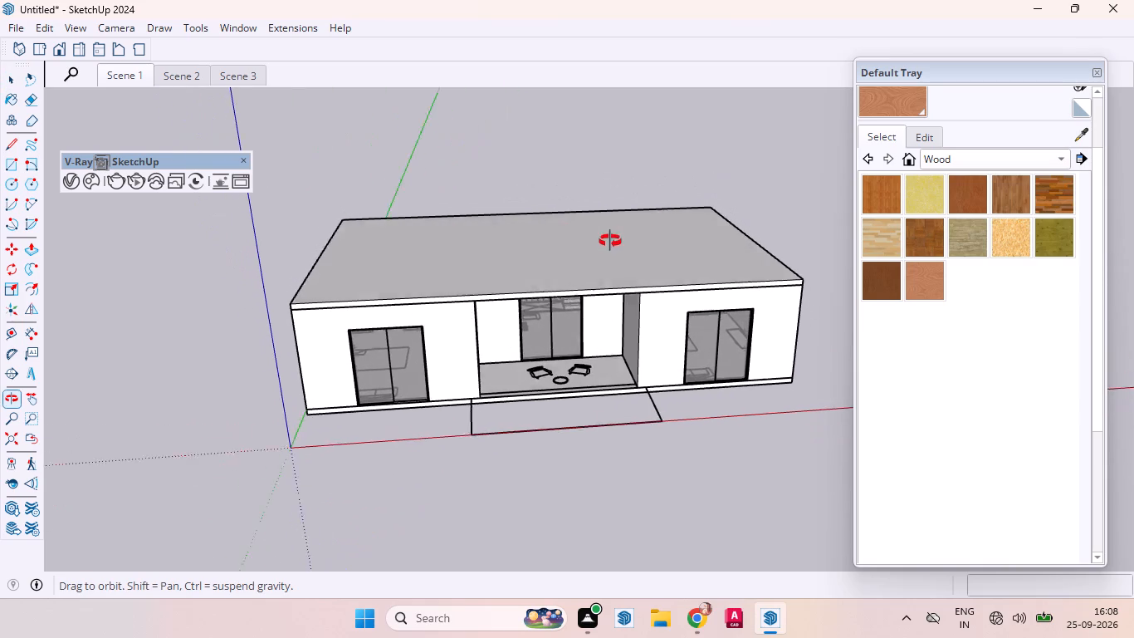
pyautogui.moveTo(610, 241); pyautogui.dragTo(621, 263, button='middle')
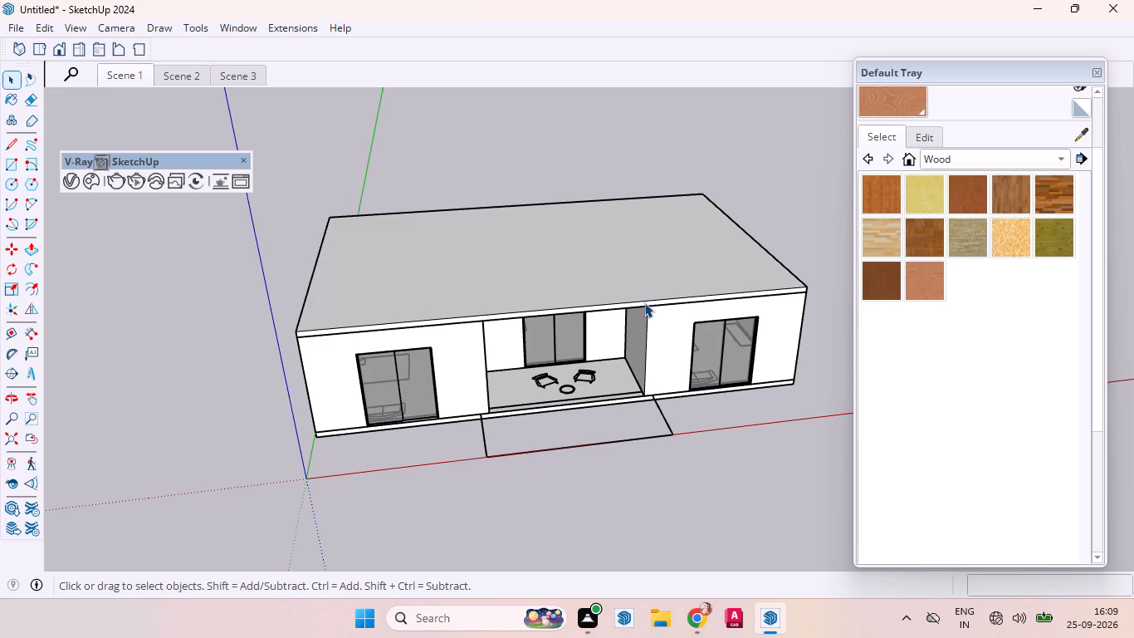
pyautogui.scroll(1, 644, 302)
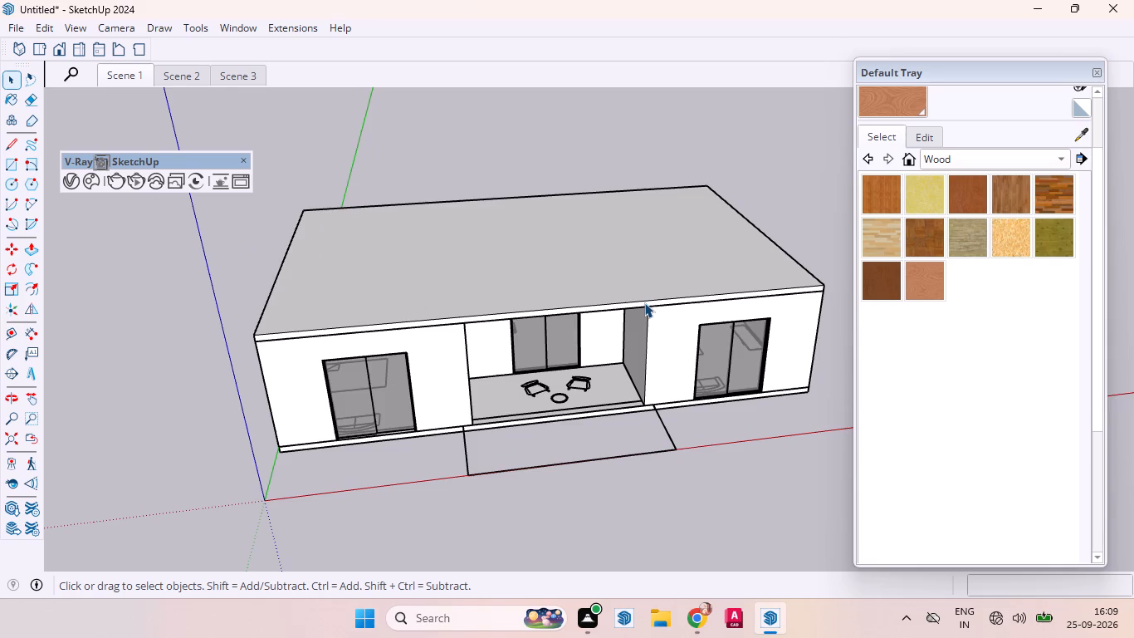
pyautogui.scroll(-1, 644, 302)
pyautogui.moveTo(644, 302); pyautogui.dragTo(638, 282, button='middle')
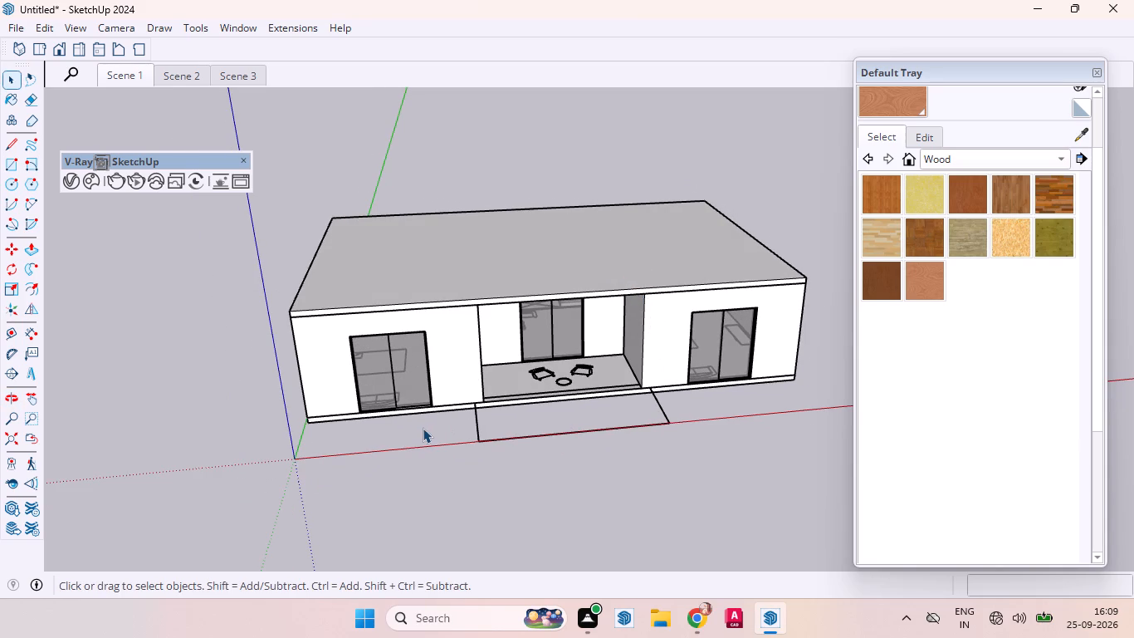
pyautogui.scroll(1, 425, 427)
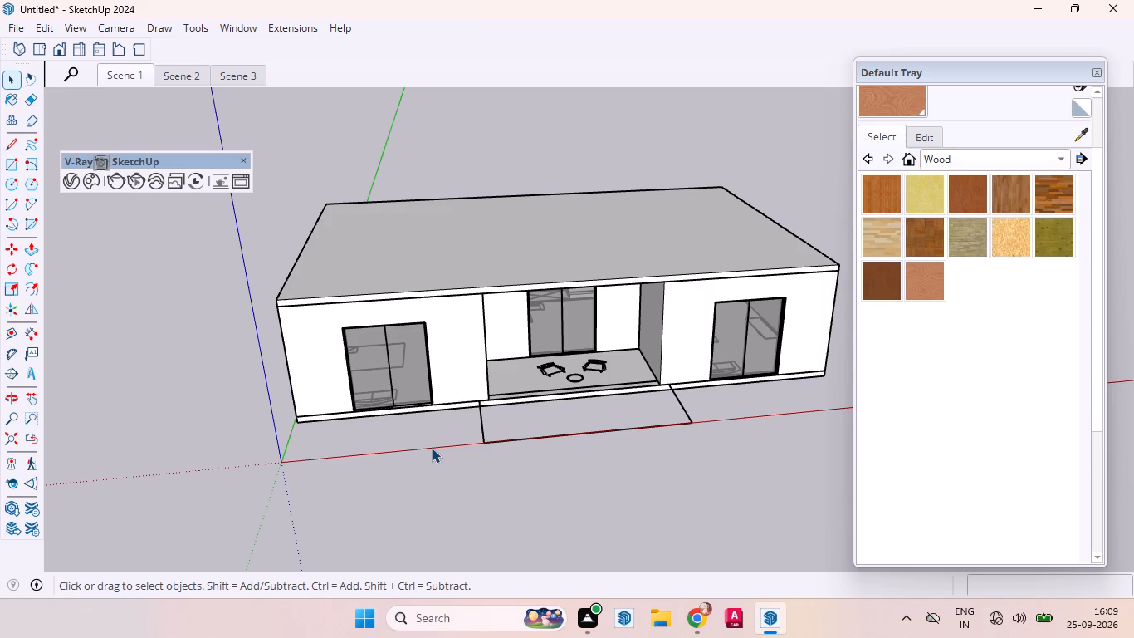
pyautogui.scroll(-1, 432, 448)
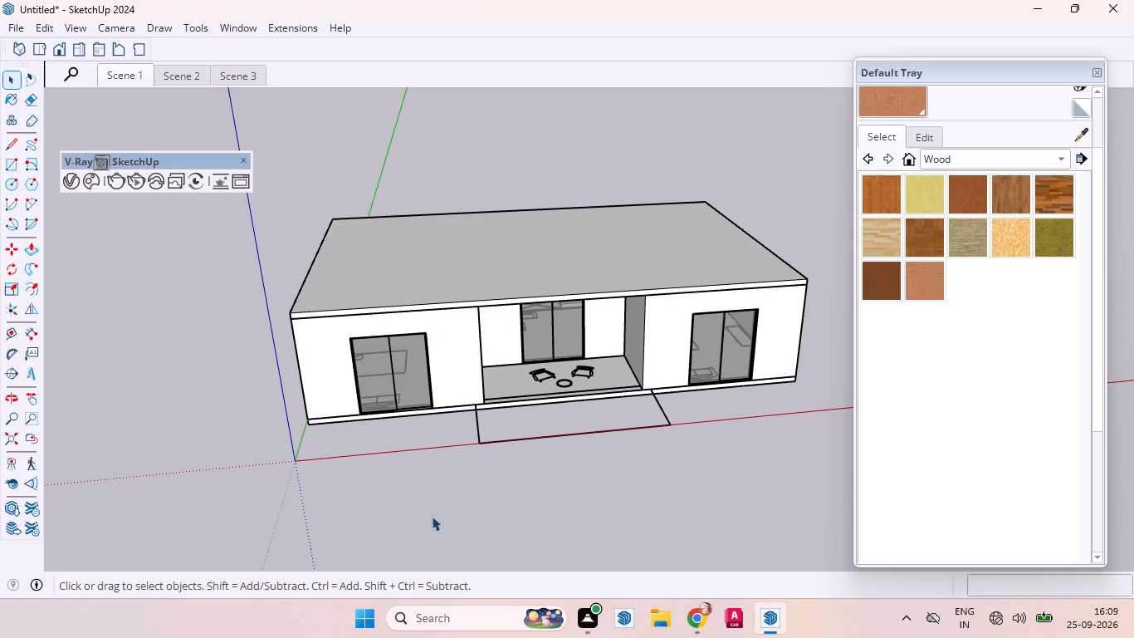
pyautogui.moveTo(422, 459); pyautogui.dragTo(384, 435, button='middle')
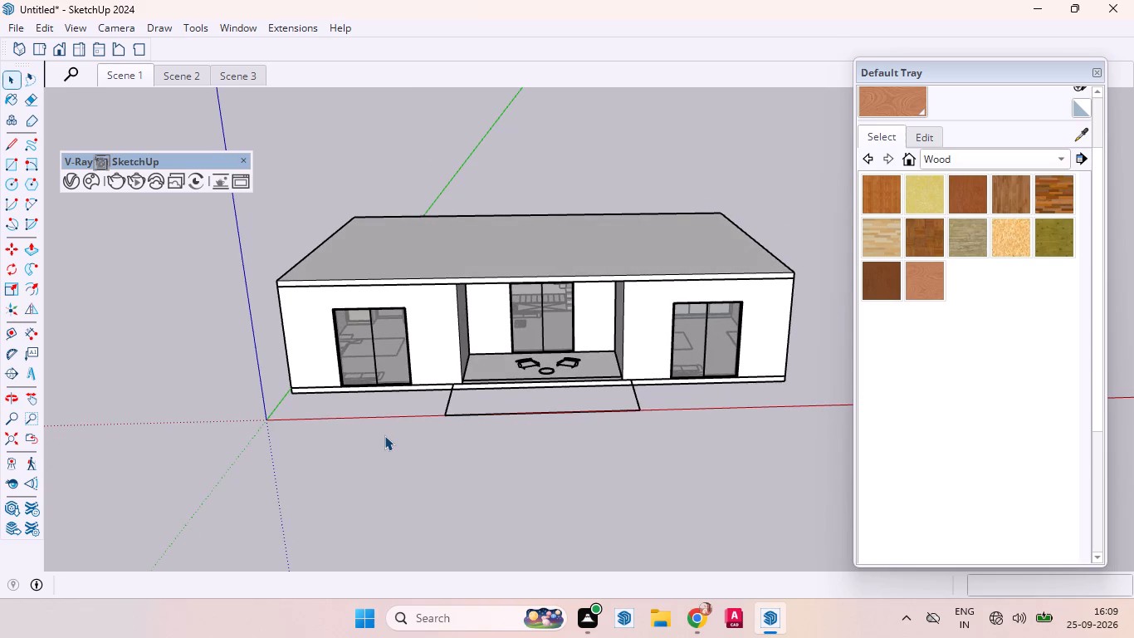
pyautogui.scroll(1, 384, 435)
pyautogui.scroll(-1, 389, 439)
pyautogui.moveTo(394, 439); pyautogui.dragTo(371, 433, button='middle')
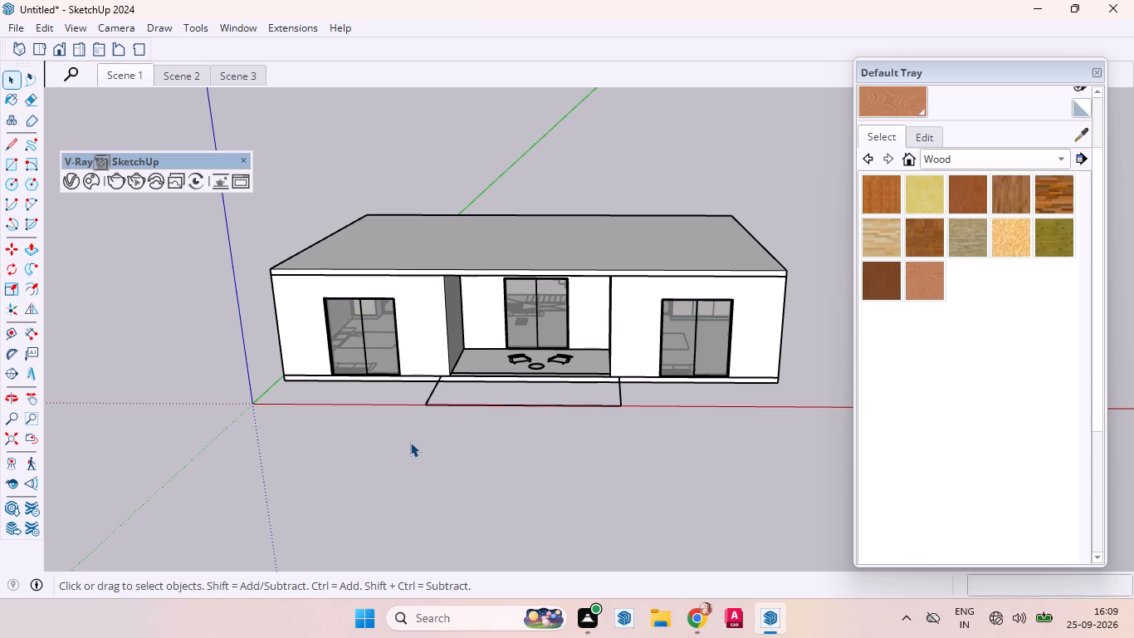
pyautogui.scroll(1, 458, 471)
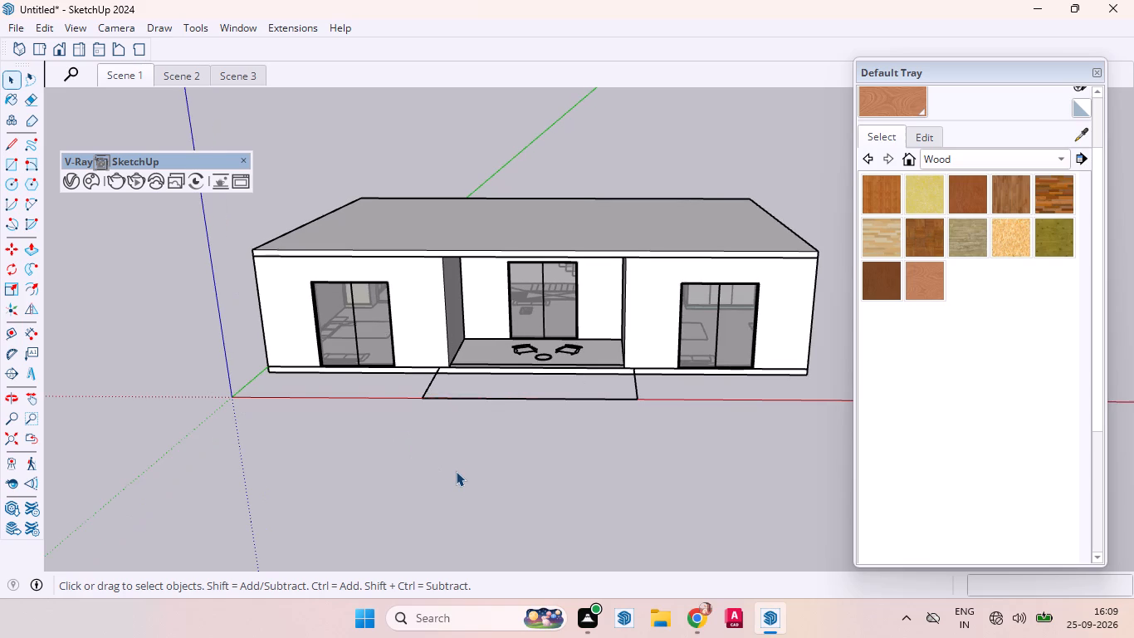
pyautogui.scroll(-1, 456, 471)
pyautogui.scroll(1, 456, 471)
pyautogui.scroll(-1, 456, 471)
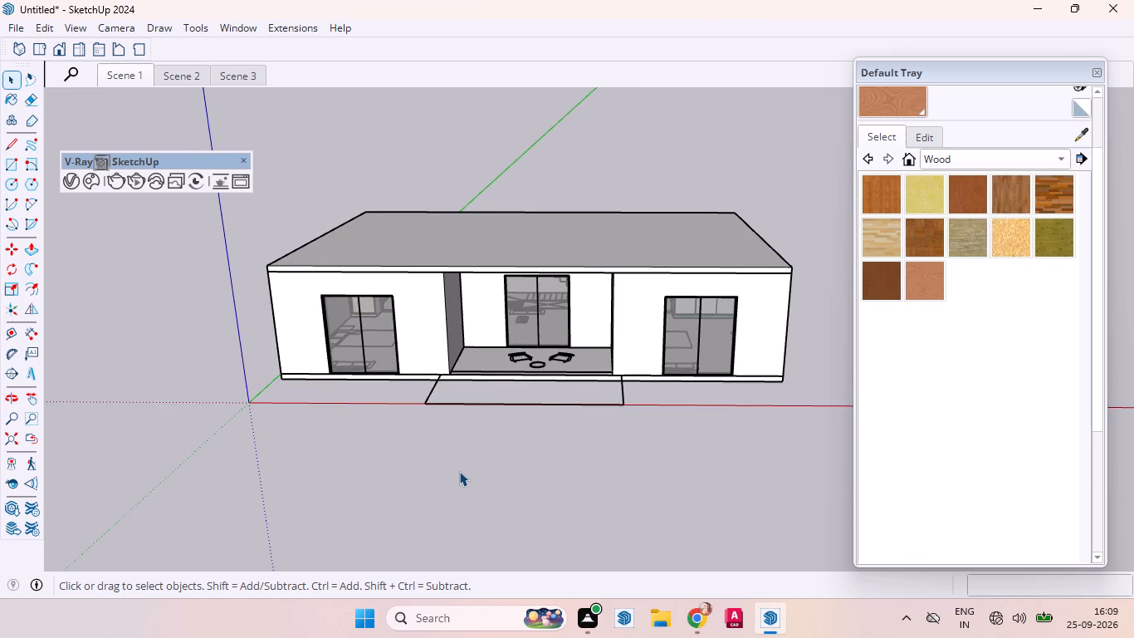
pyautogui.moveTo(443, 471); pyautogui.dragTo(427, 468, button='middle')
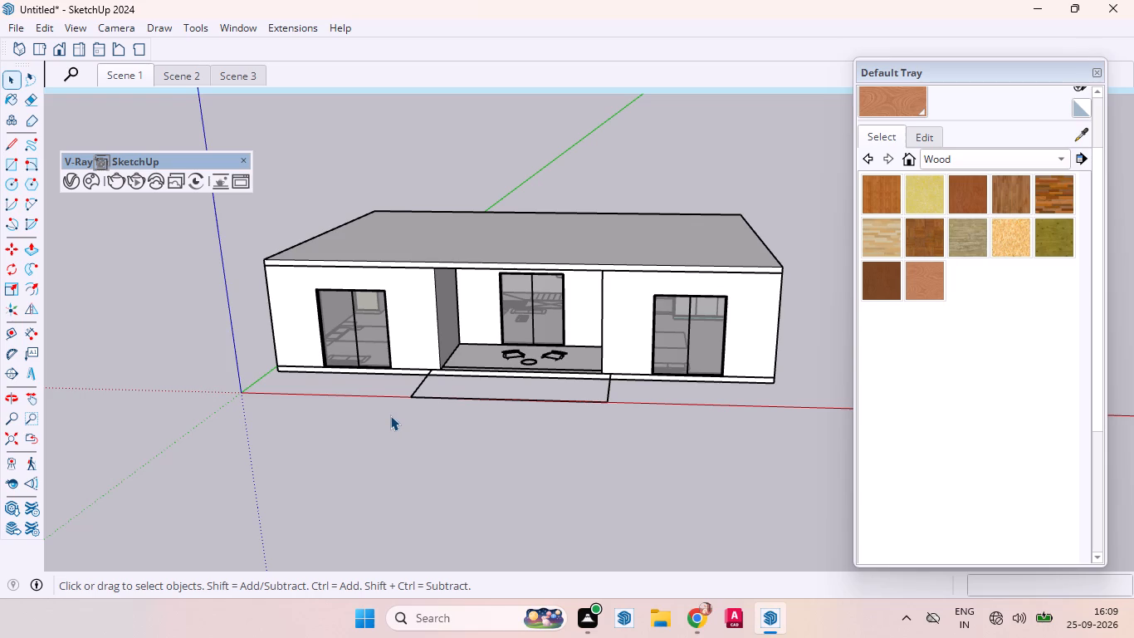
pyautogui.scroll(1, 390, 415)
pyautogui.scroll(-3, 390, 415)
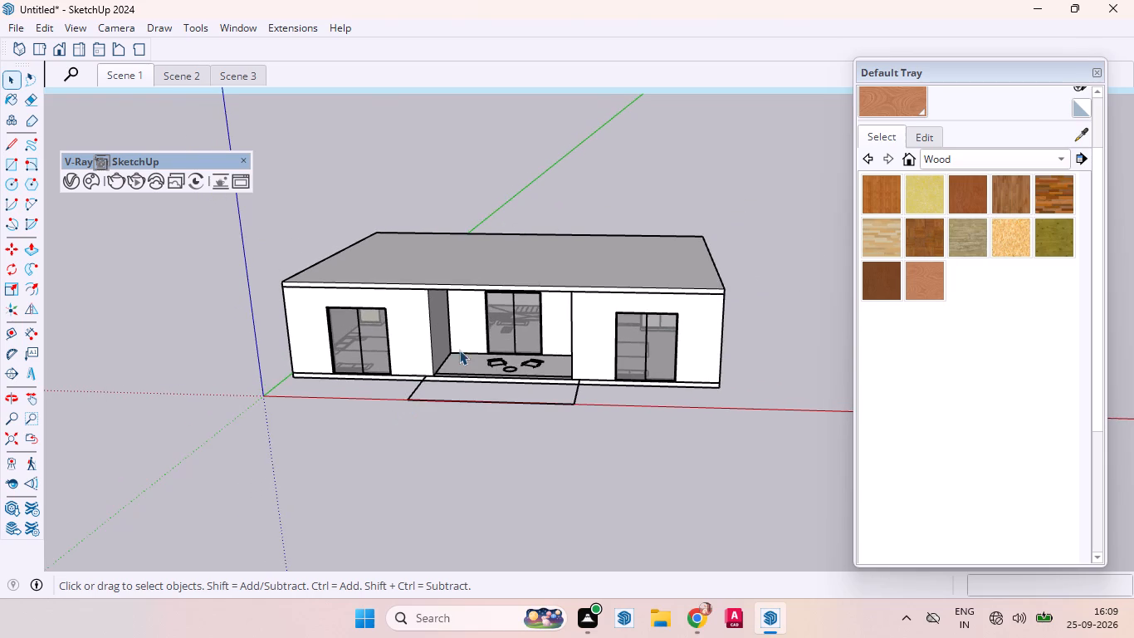
# Examine the recessed front porch up close, including its sliding glass door and the staircase behind the glass.
pyautogui.scroll(10, 462, 350)
pyautogui.scroll(-4, 403, 388)
pyautogui.scroll(5, 403, 388)
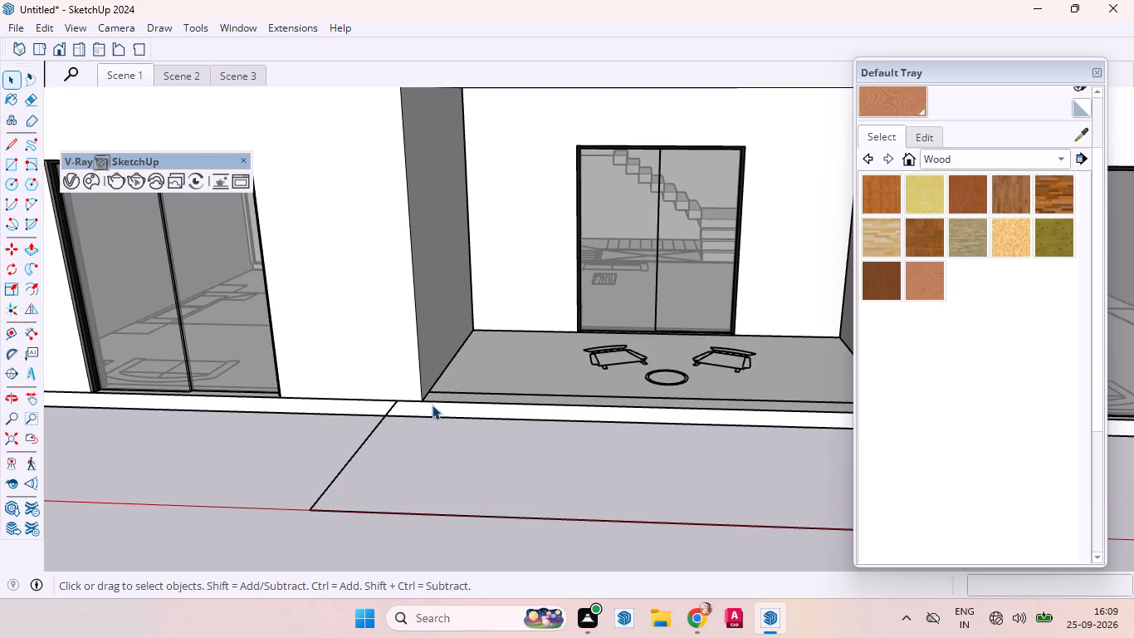
pyautogui.scroll(-10, 407, 405)
pyautogui.moveTo(579, 304); pyautogui.dragTo(619, 260, button='middle')
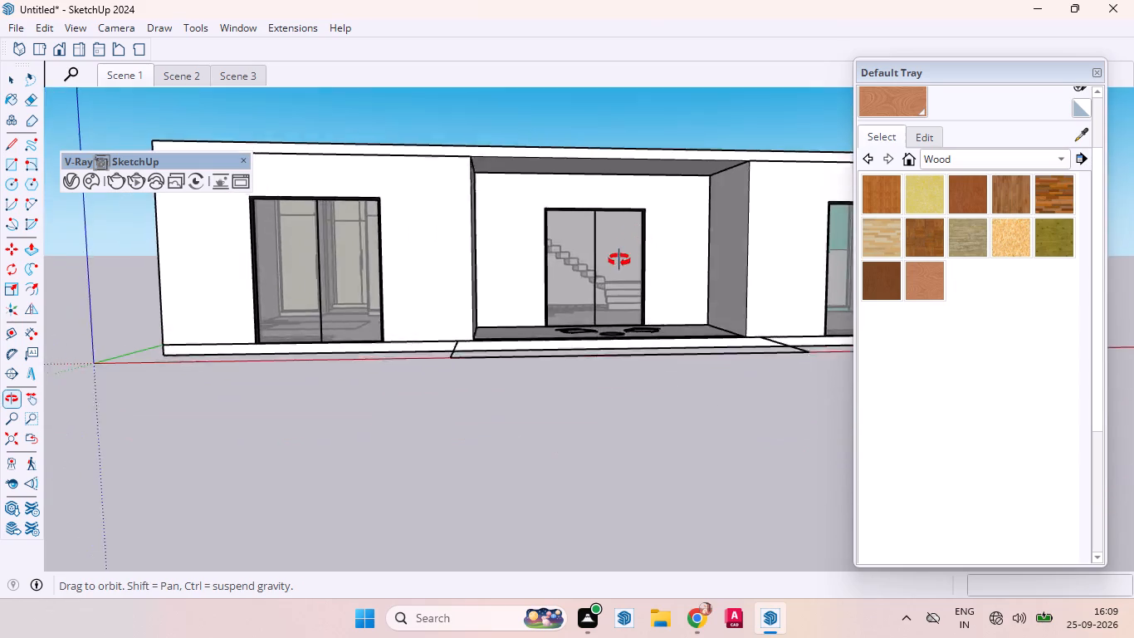
pyautogui.moveTo(619, 260); pyautogui.dragTo(607, 275, button='middle')
pyautogui.scroll(6, 584, 281)
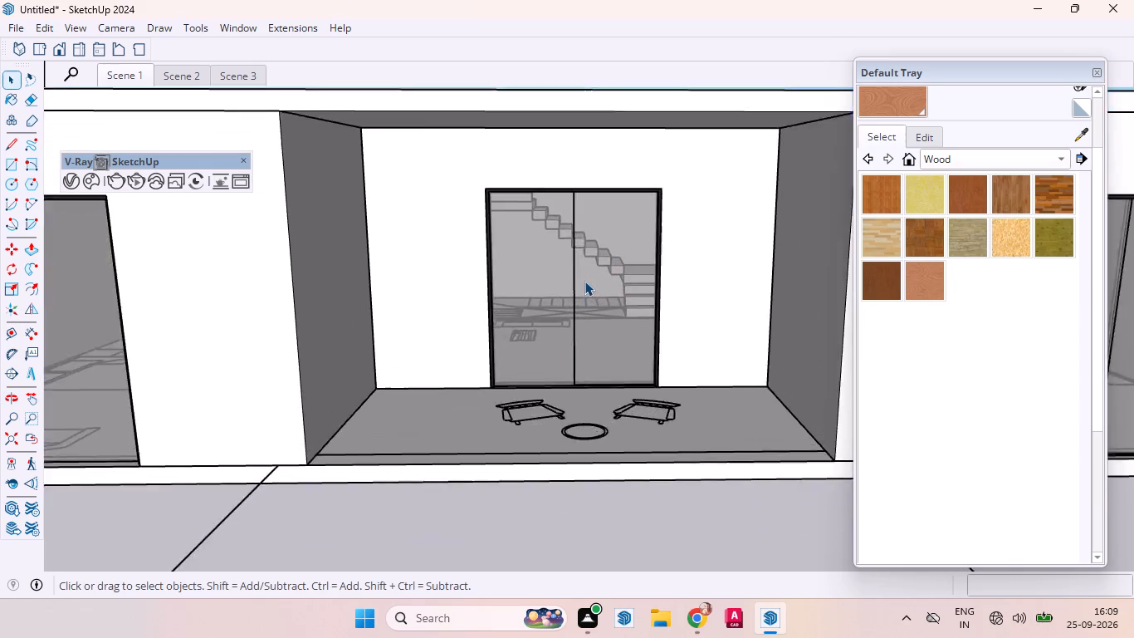
pyautogui.scroll(5, 584, 281)
pyautogui.scroll(-2, 574, 281)
pyautogui.scroll(2, 574, 281)
pyautogui.moveTo(563, 301); pyautogui.dragTo(512, 348, button='middle')
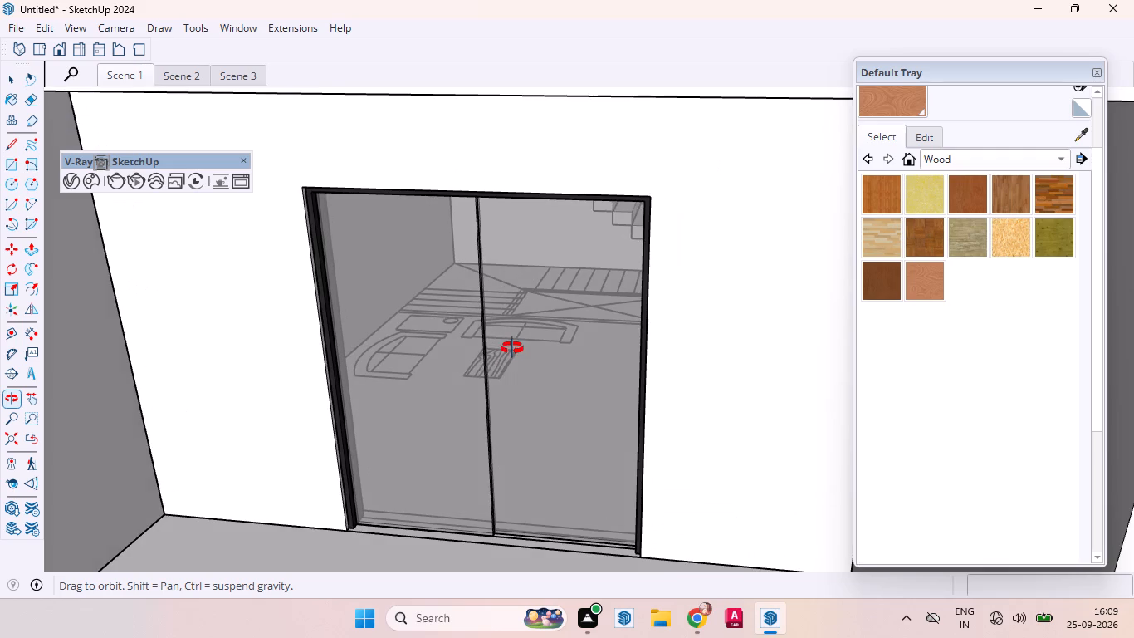
pyautogui.moveTo(512, 348); pyautogui.dragTo(331, 303, button='middle')
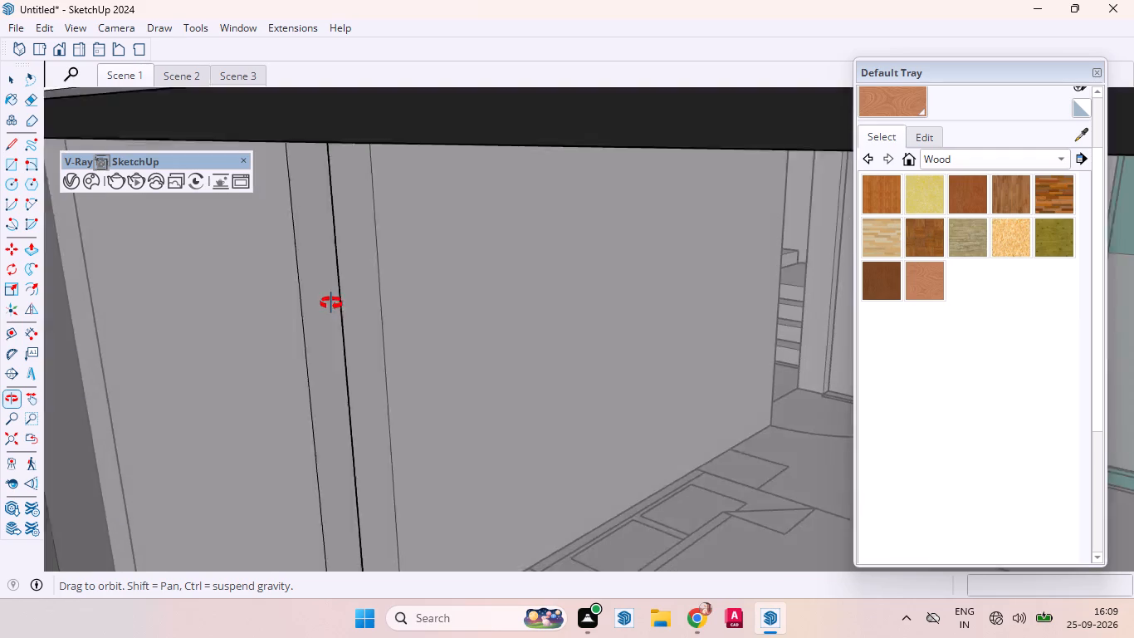
pyautogui.moveTo(331, 303); pyautogui.dragTo(514, 316, button='middle')
pyautogui.scroll(-3, 514, 316)
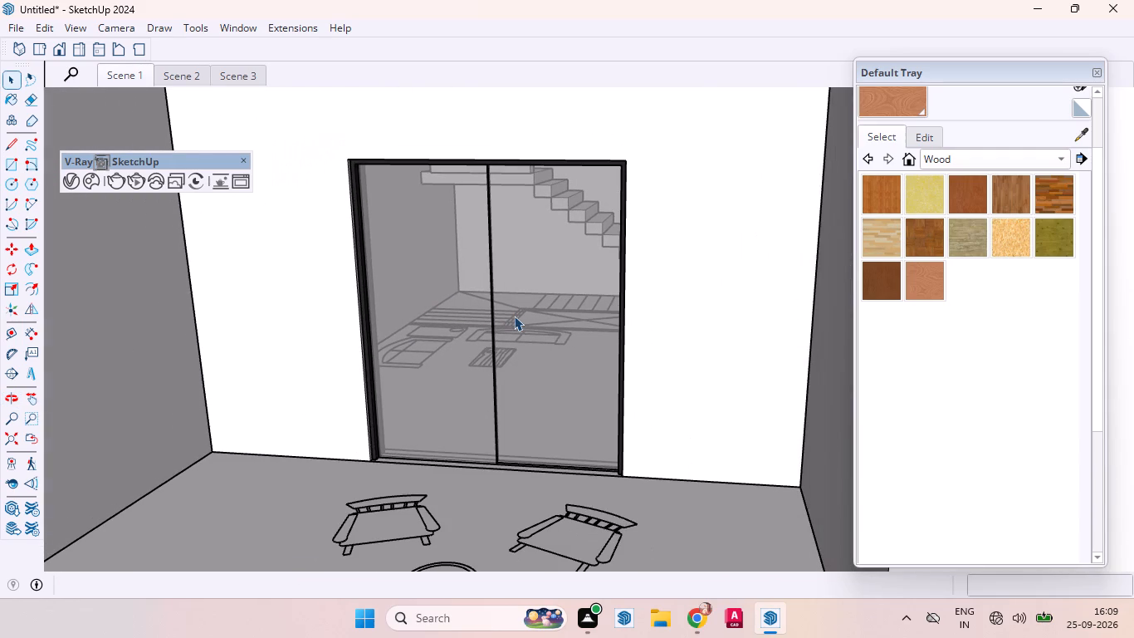
pyautogui.moveTo(514, 316); pyautogui.dragTo(535, 312, button='middle')
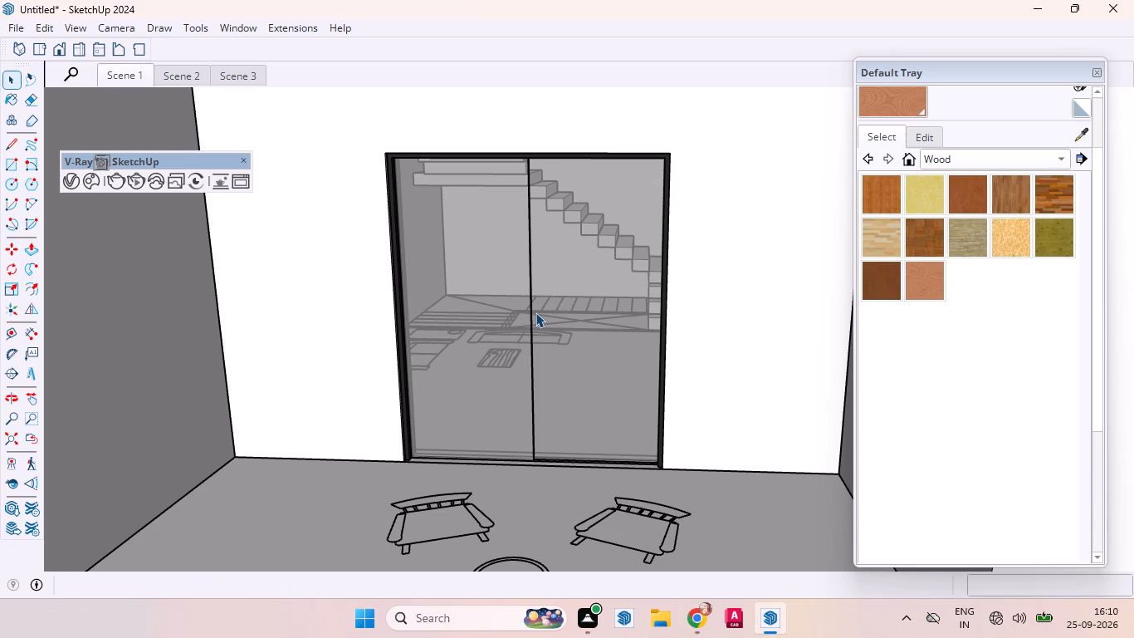
pyautogui.scroll(1, 535, 312)
pyautogui.scroll(-1, 535, 312)
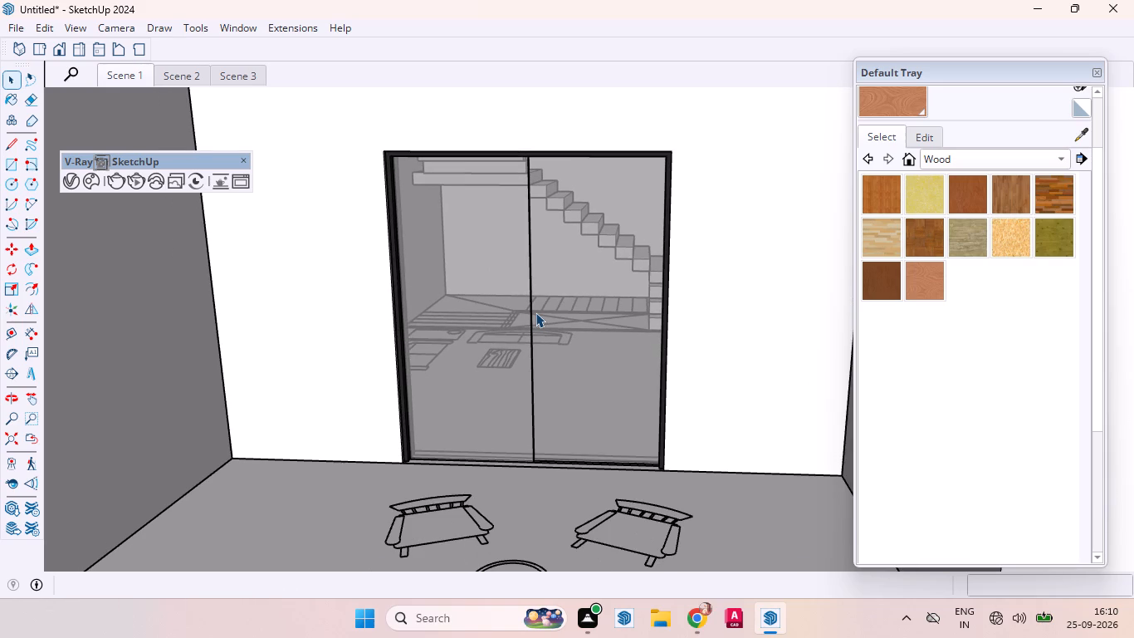
pyautogui.moveTo(535, 312); pyautogui.dragTo(543, 307, button='middle')
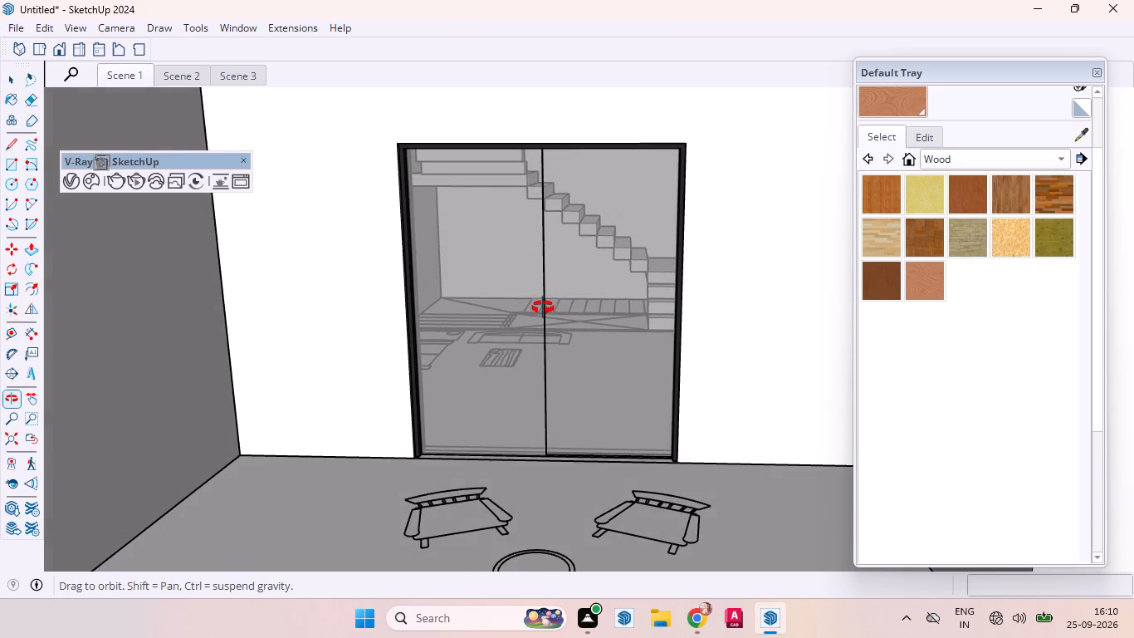
pyautogui.moveTo(543, 307); pyautogui.dragTo(599, 287, button='middle')
pyautogui.scroll(-10, 550, 315)
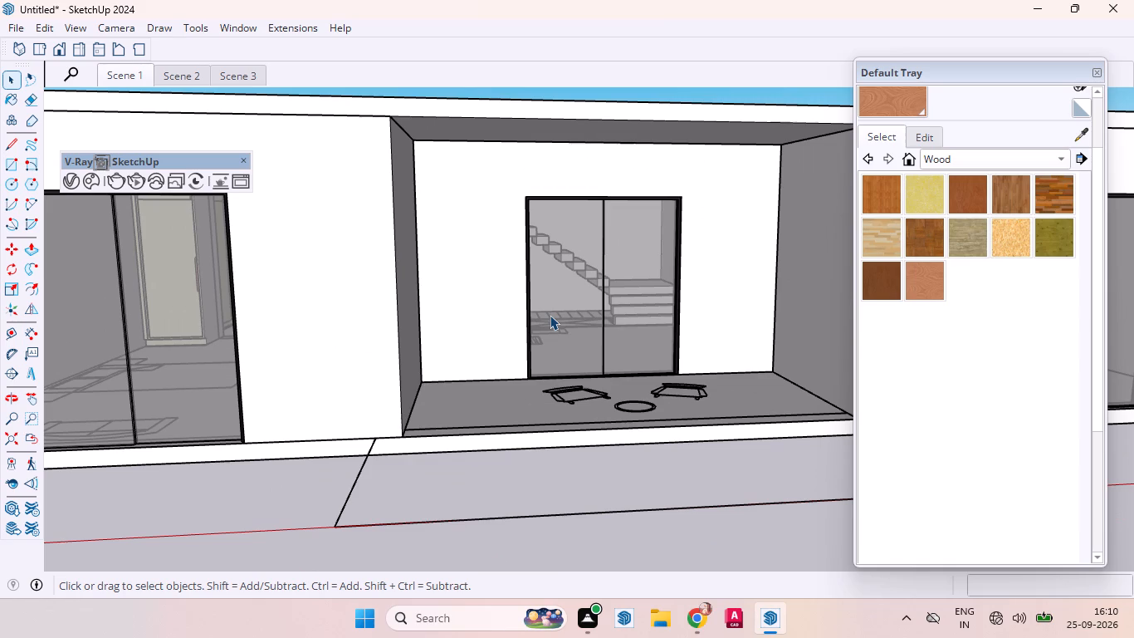
pyautogui.moveTo(540, 320); pyautogui.dragTo(520, 317, button='middle')
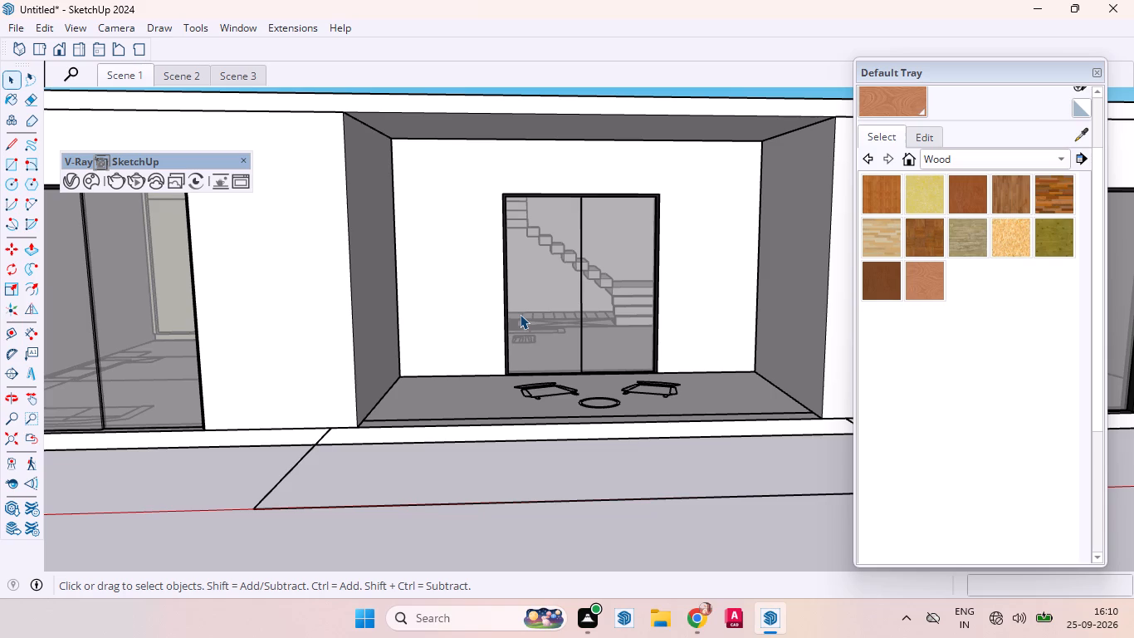
pyautogui.moveTo(520, 314); pyautogui.dragTo(457, 302, button='middle')
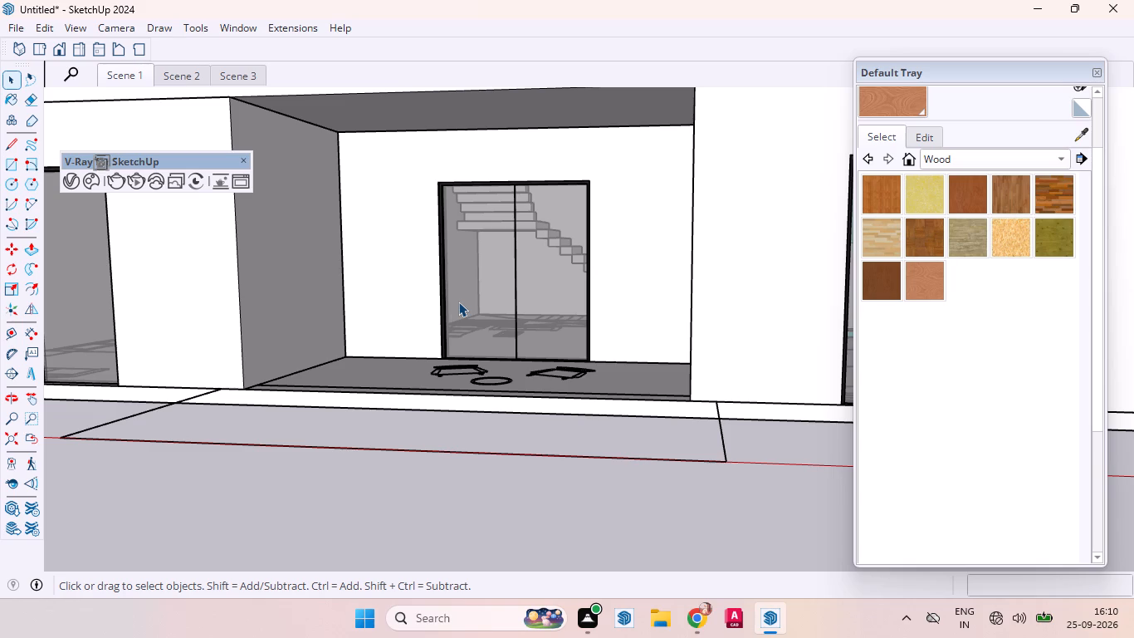
# Open the floor slab for editing and draw a vertical line down its front edge at the right end of the porch platform outline.
pyautogui.middleClick(451, 297)
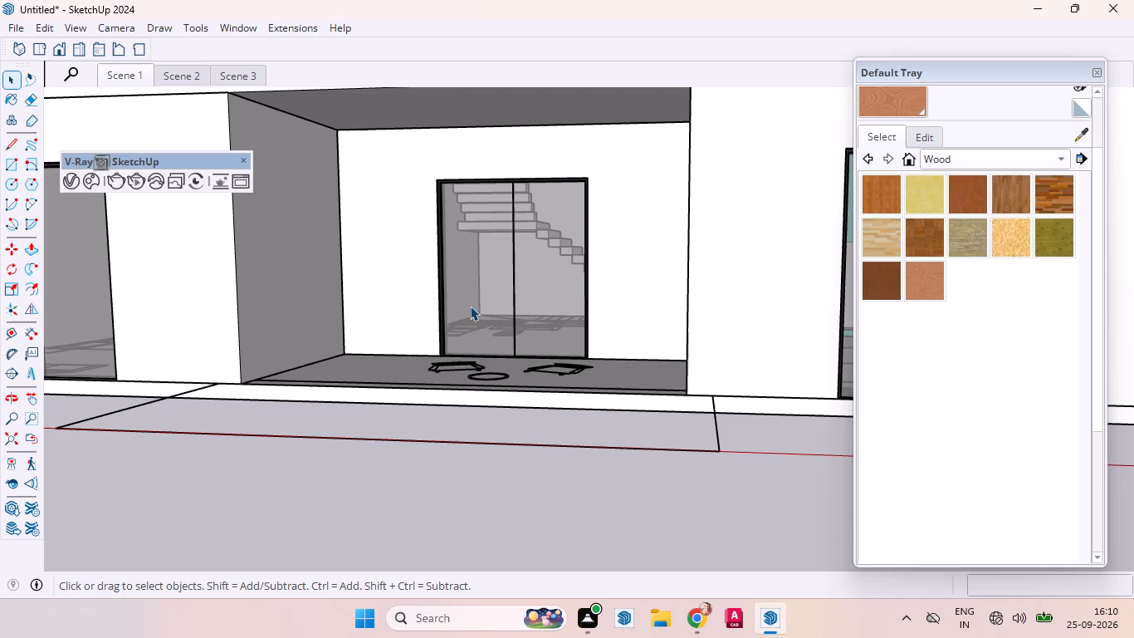
pyautogui.moveTo(470, 306); pyautogui.dragTo(487, 272, button='middle')
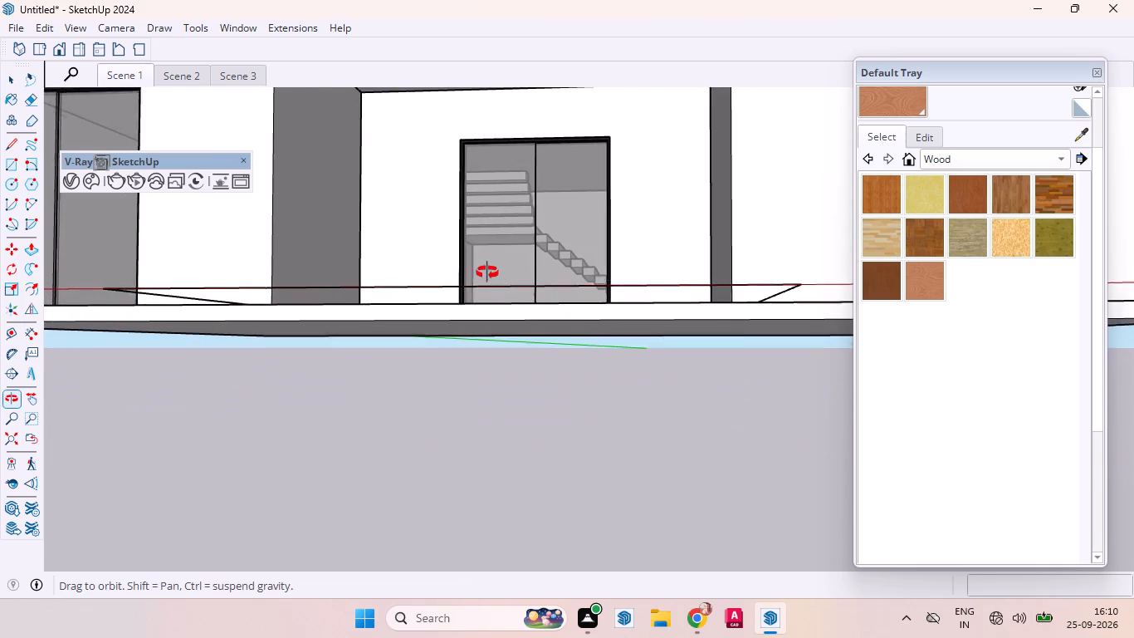
pyautogui.moveTo(487, 272); pyautogui.dragTo(477, 289, button='middle')
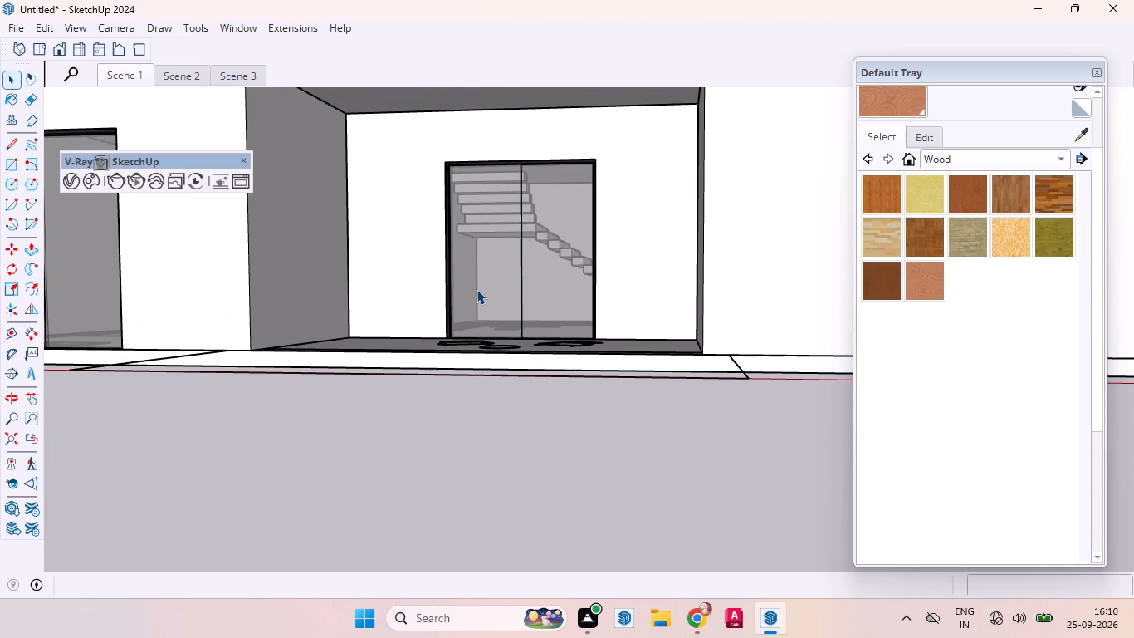
pyautogui.scroll(-2, 477, 289)
pyautogui.moveTo(486, 282); pyautogui.dragTo(463, 337, button='middle')
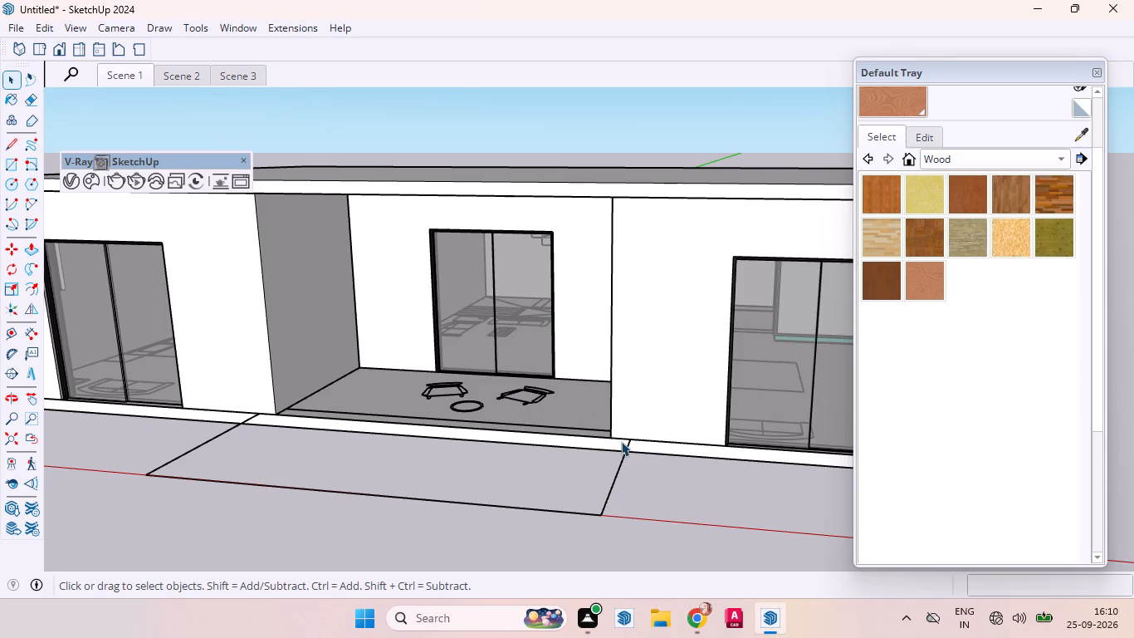
pyautogui.scroll(15, 620, 455)
pyautogui.moveTo(607, 445); pyautogui.dragTo(589, 409, button='middle')
pyautogui.scroll(7, 599, 436)
pyautogui.doubleClick(636, 306)
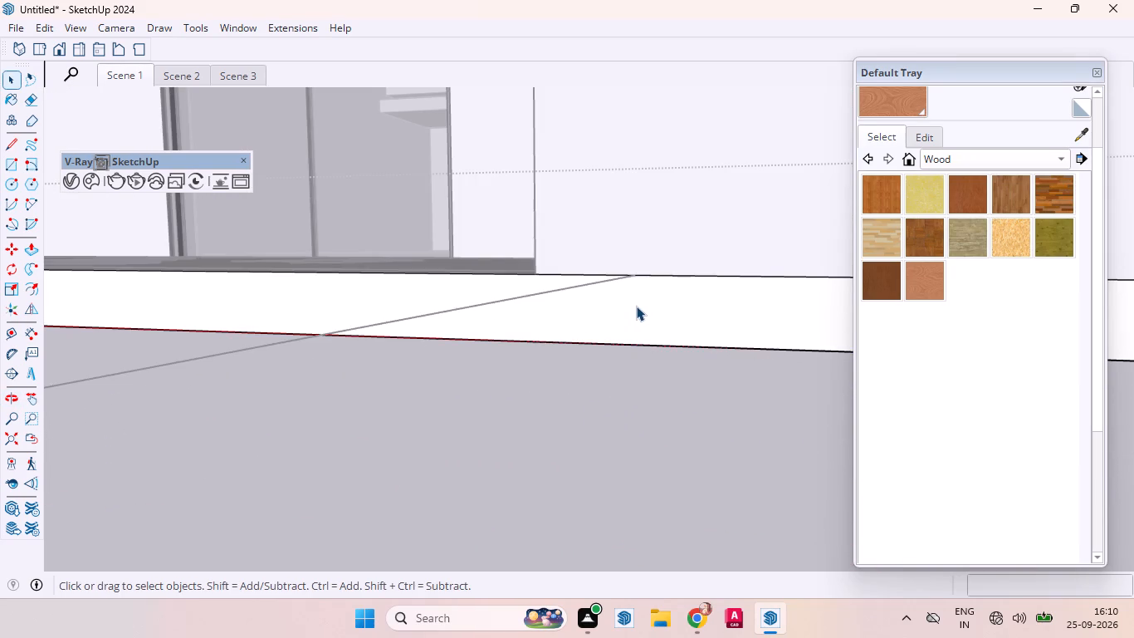
pyautogui.click(636, 306)
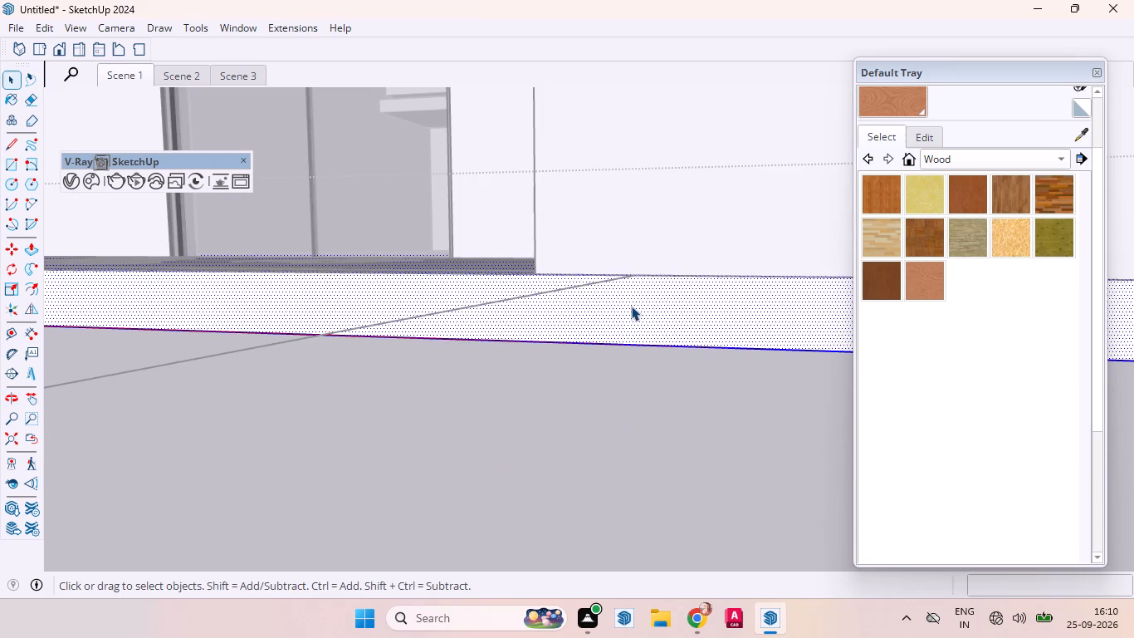
pyautogui.press('l')
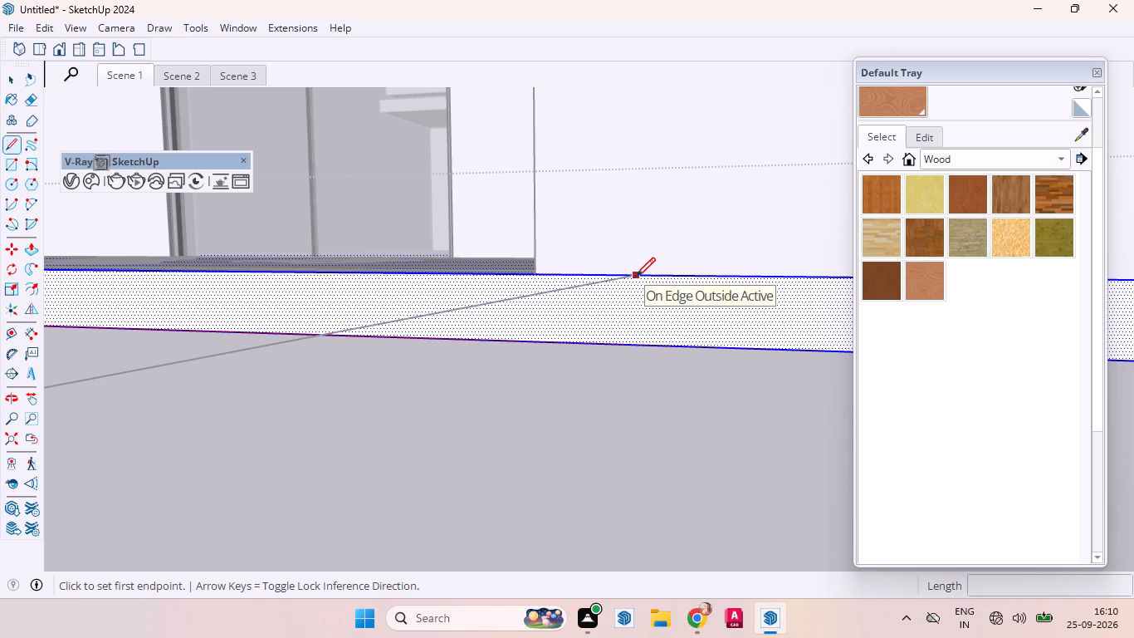
pyautogui.click(631, 272)
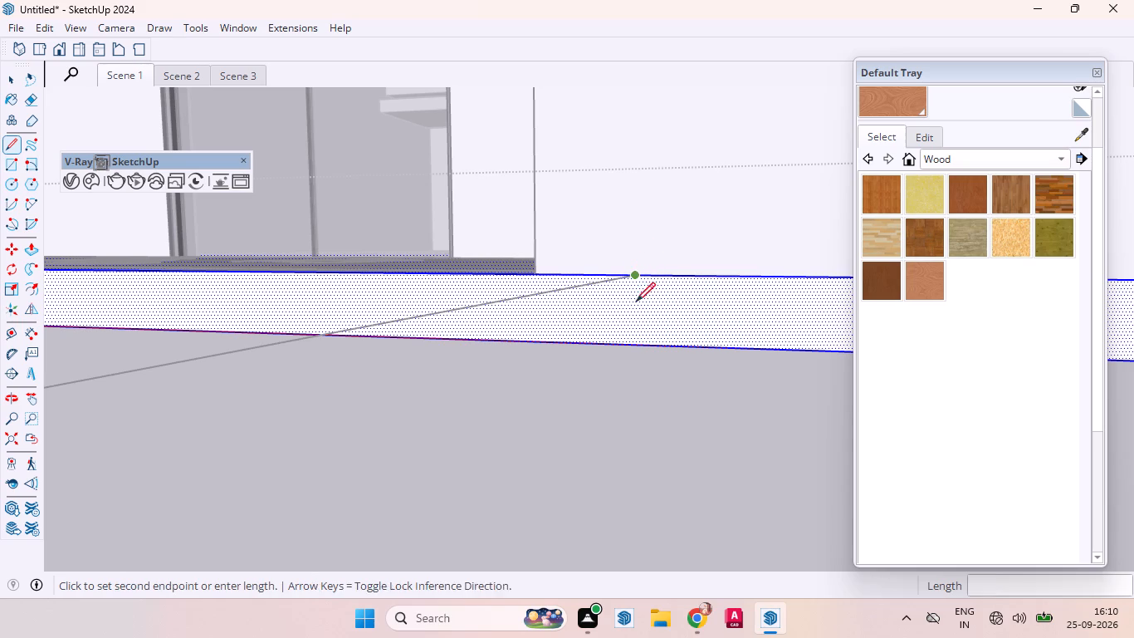
pyautogui.click(638, 346)
# Draw a matching 6" vertical line down the slab's front edge at the left end of the porch platform outline.
pyautogui.scroll(-3, 591, 298)
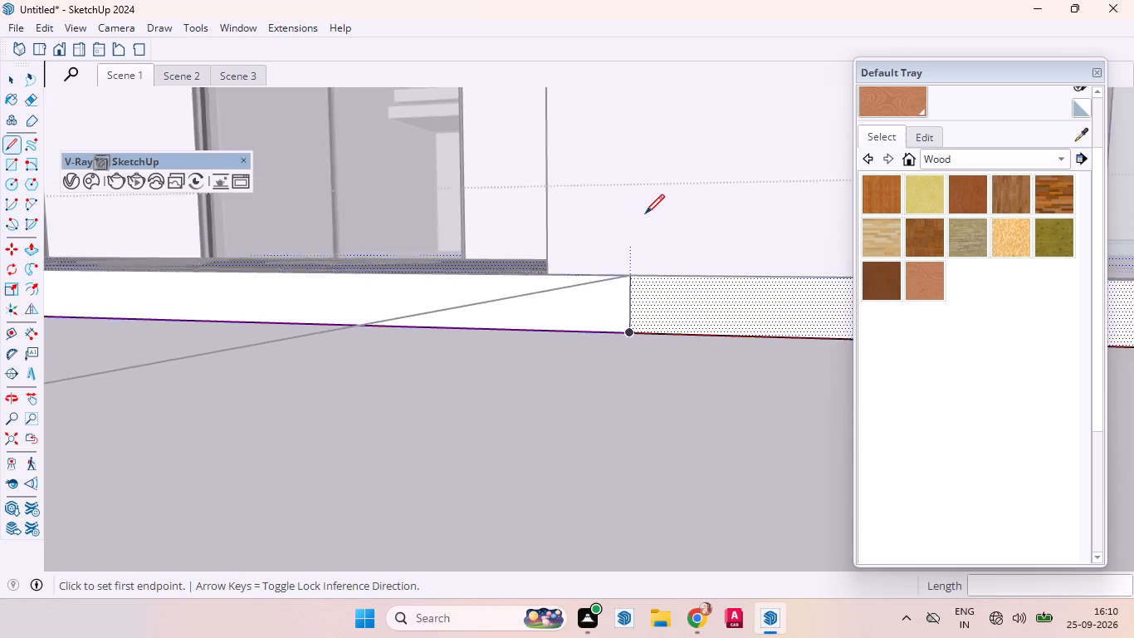
pyautogui.scroll(-6, 645, 213)
pyautogui.moveTo(551, 389); pyautogui.dragTo(826, 426, button='middle')
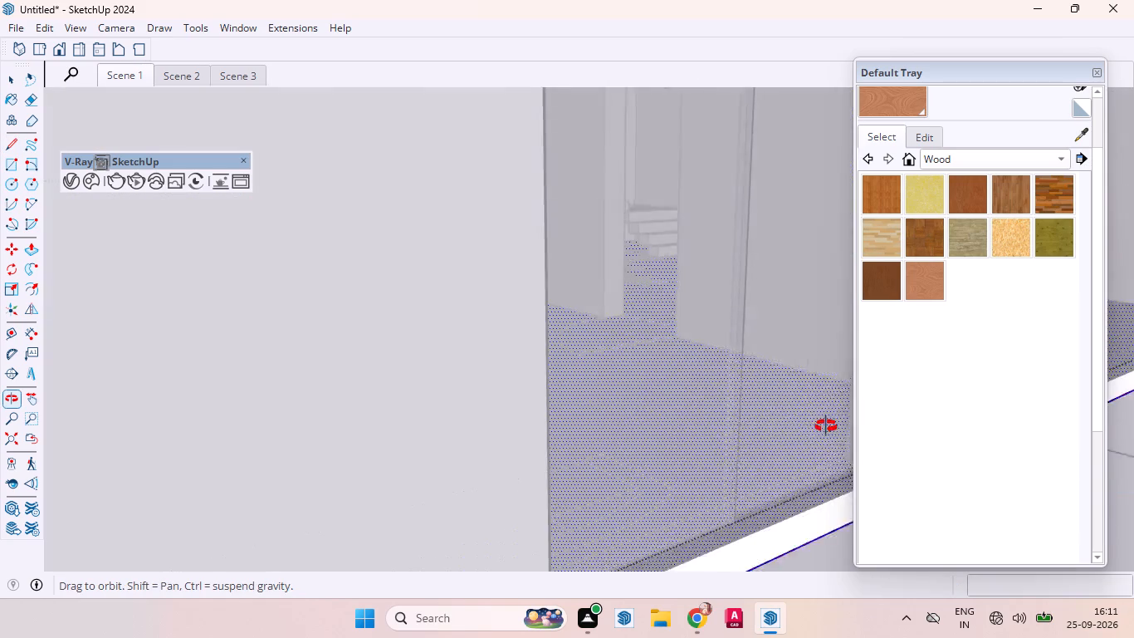
pyautogui.moveTo(826, 426); pyautogui.dragTo(796, 432, button='middle')
pyautogui.scroll(-10, 652, 384)
pyautogui.scroll(-1, 589, 363)
pyautogui.scroll(1, 747, 459)
pyautogui.scroll(-4, 747, 459)
pyautogui.scroll(4, 747, 459)
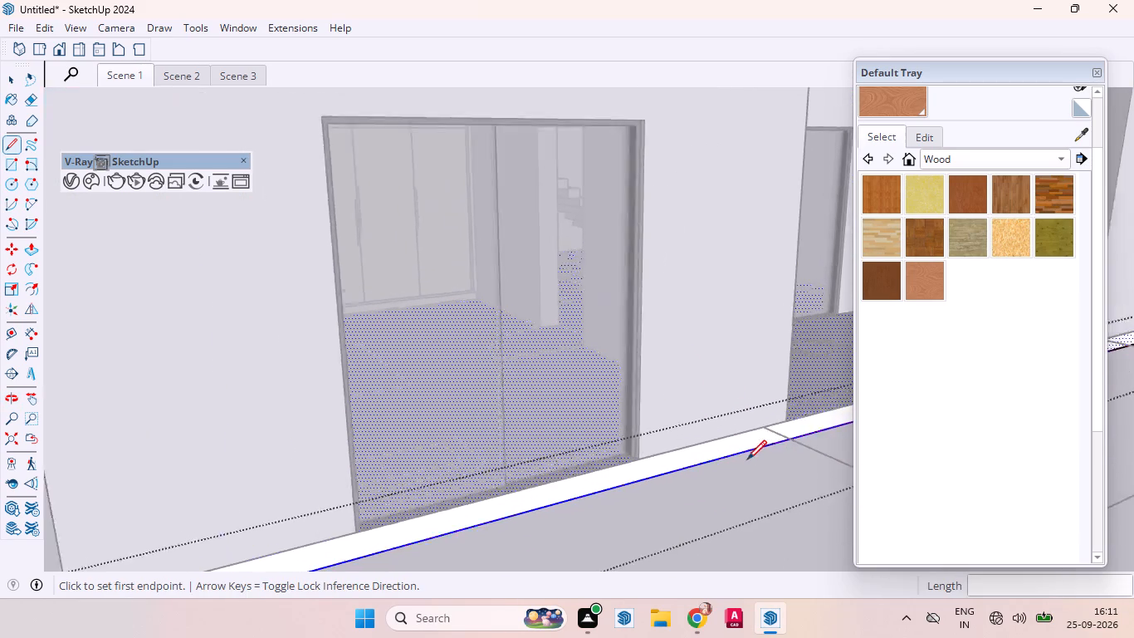
pyautogui.scroll(1, 747, 459)
pyautogui.scroll(5, 730, 346)
pyautogui.scroll(2, 802, 476)
pyautogui.scroll(-1, 802, 476)
pyautogui.scroll(1, 802, 476)
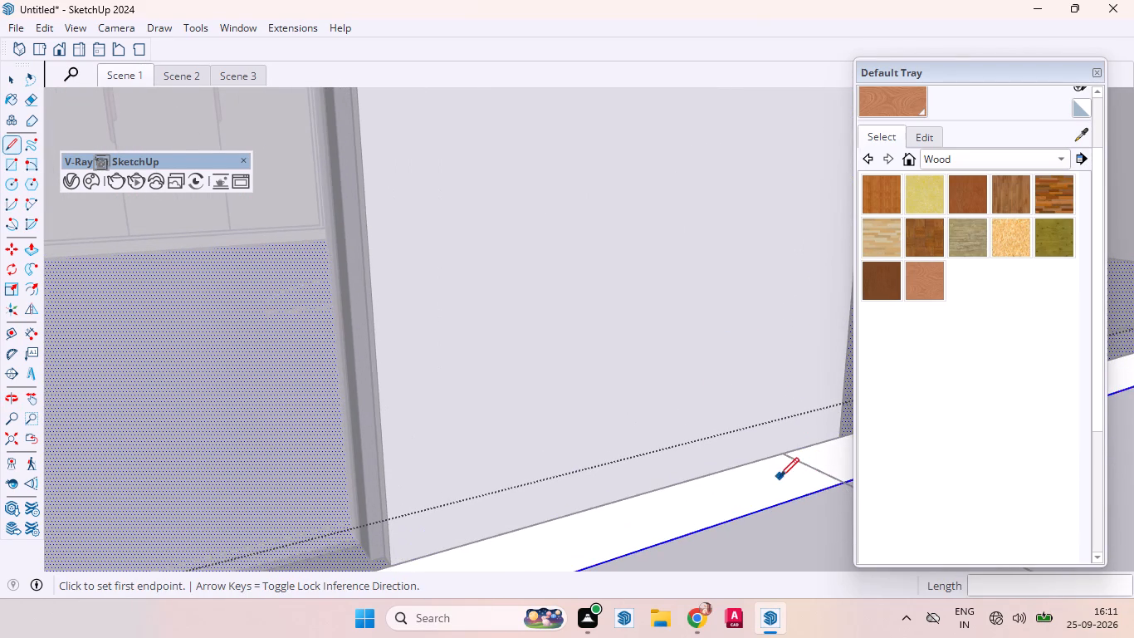
pyautogui.click(783, 459)
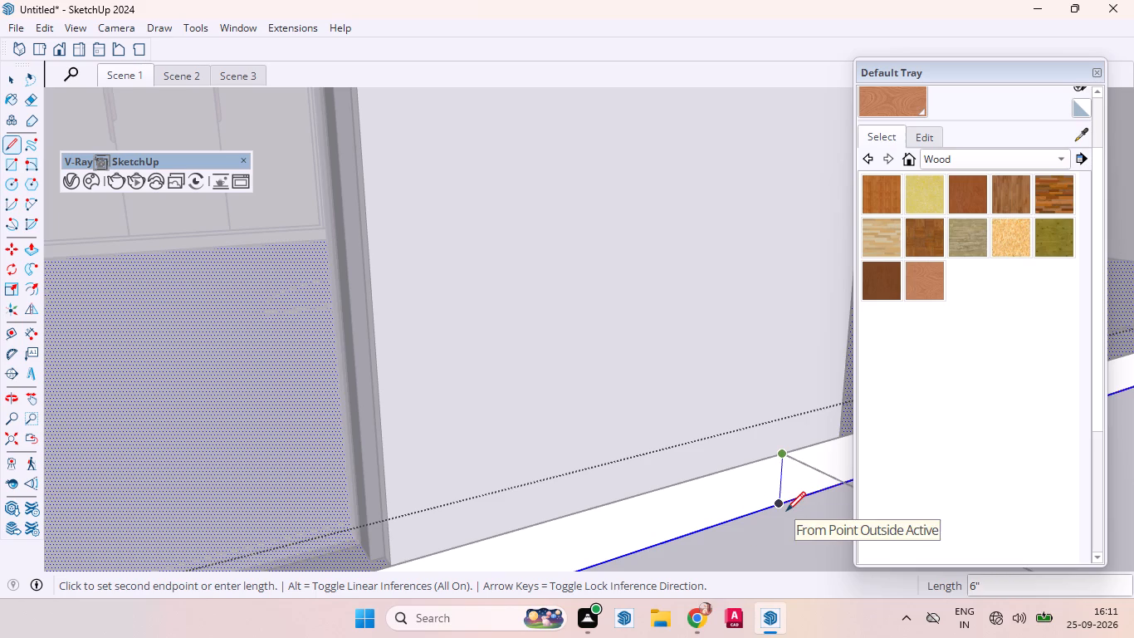
pyautogui.click(786, 511)
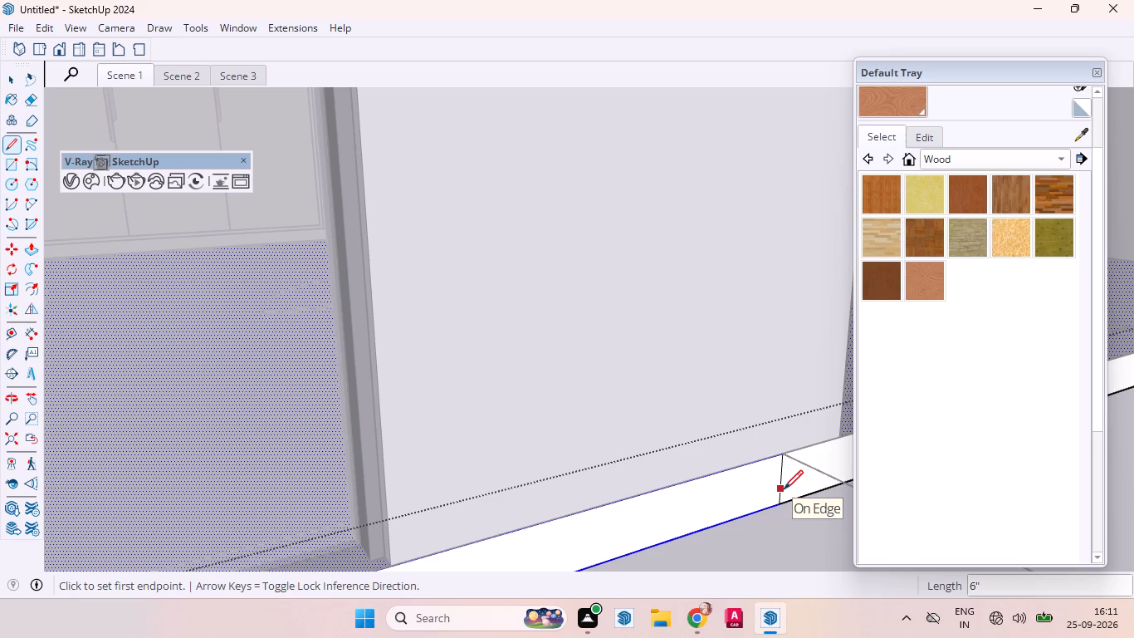
pyautogui.press('space')
# Push/Pull the slab edge face between the two lines outward about 5' 8 5/8" to form the front porch platform.
pyautogui.write('p')
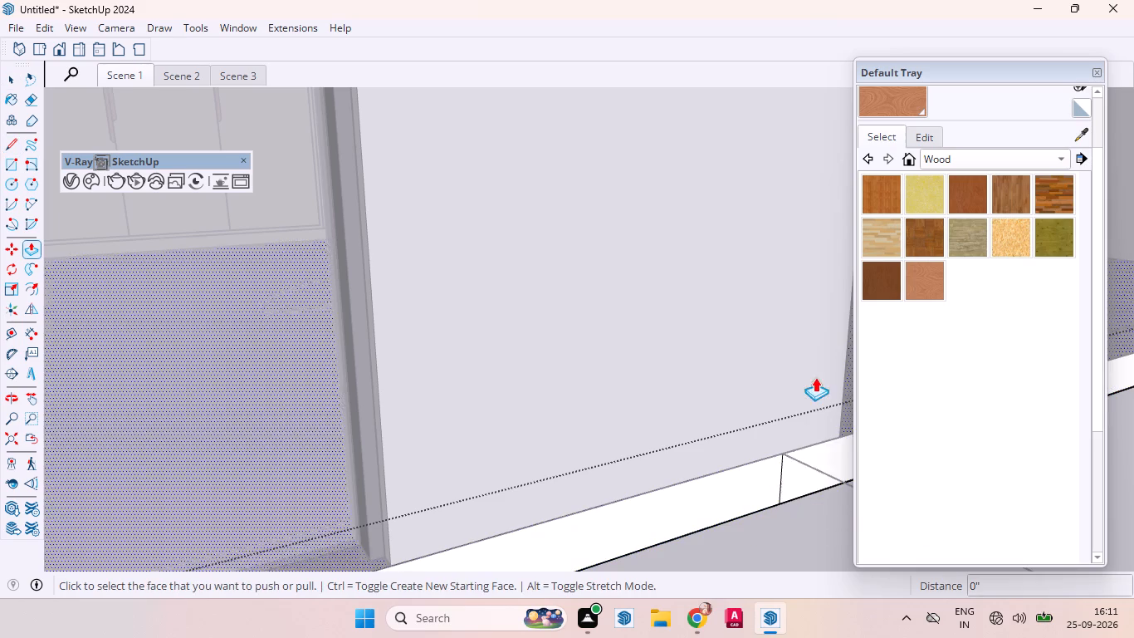
pyautogui.click(791, 489)
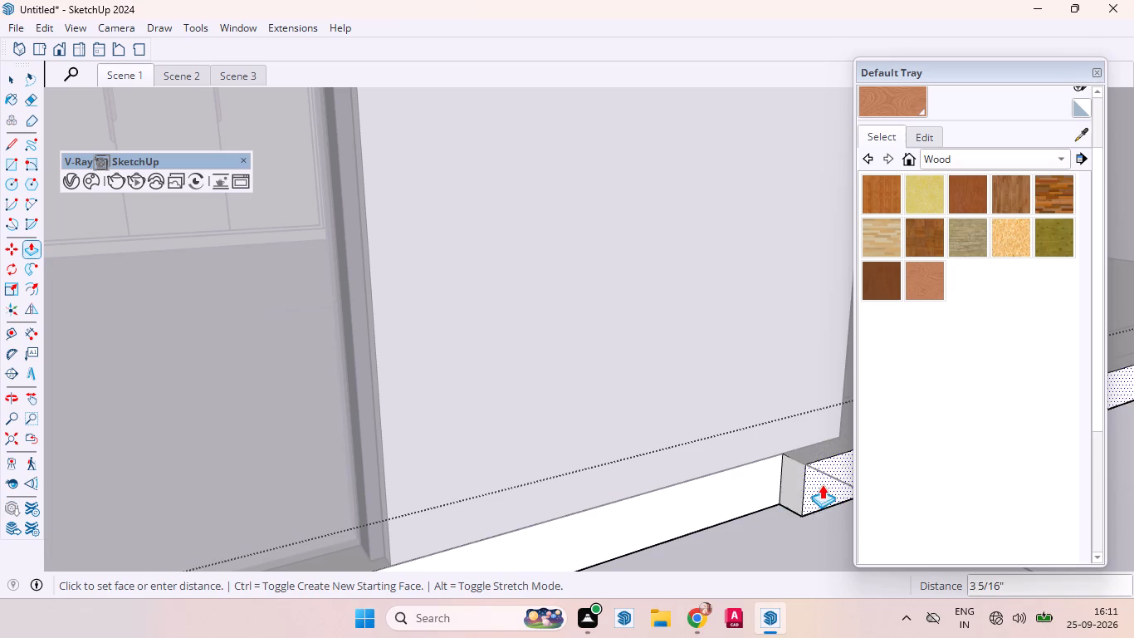
pyautogui.scroll(-8, 753, 491)
pyautogui.scroll(1, 741, 491)
pyautogui.scroll(-1, 740, 491)
pyautogui.scroll(1, 740, 491)
pyautogui.scroll(-12, 740, 491)
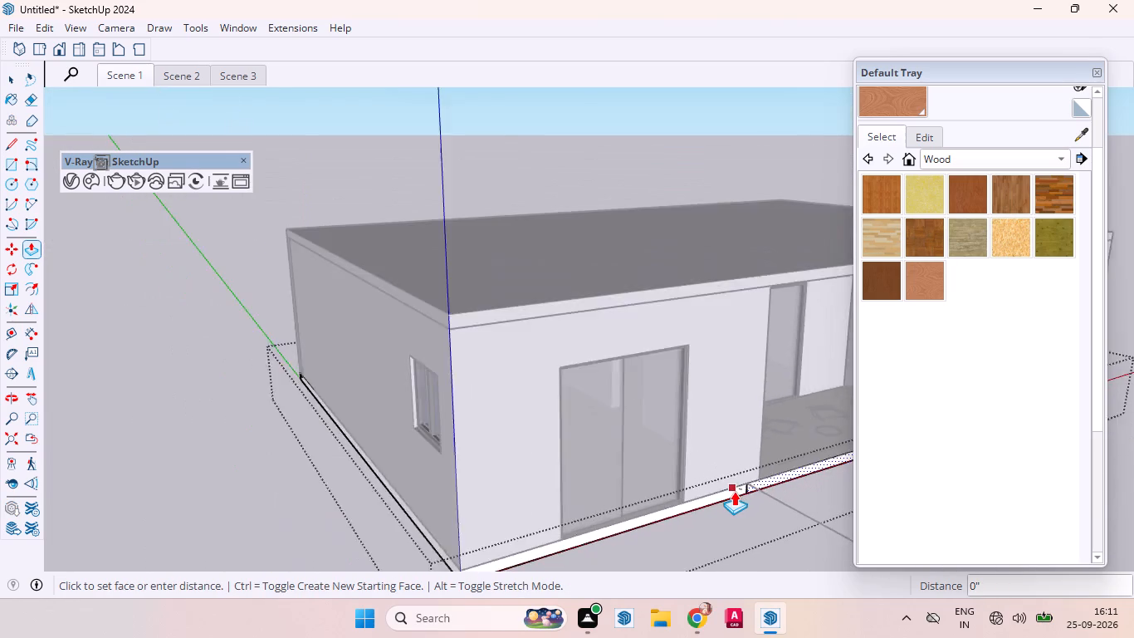
pyautogui.scroll(-11, 734, 491)
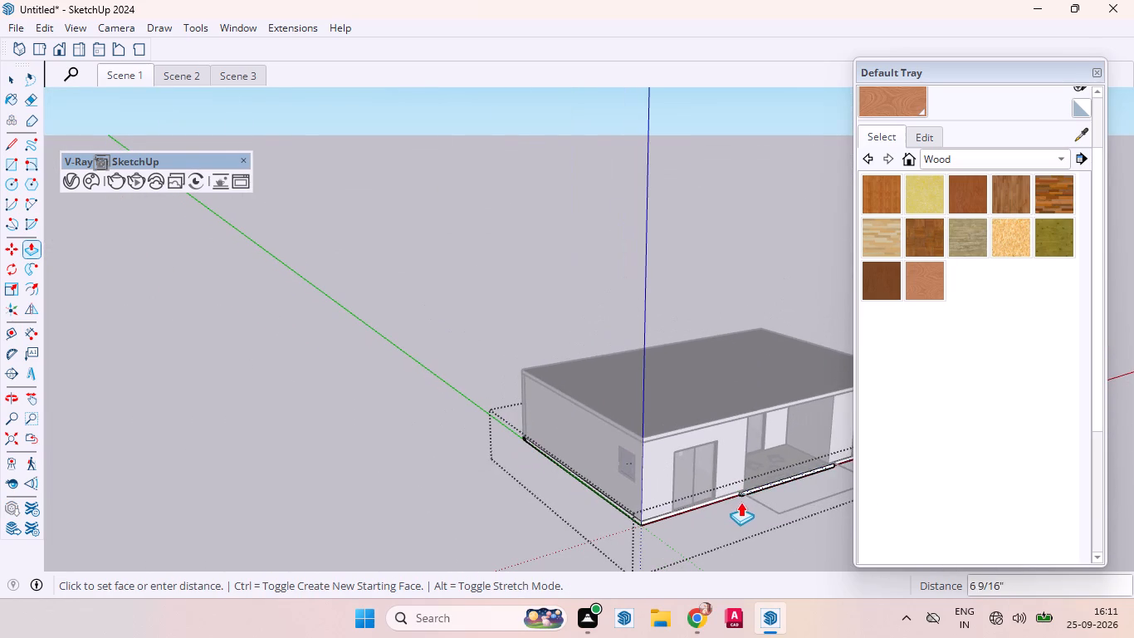
pyautogui.click(780, 505)
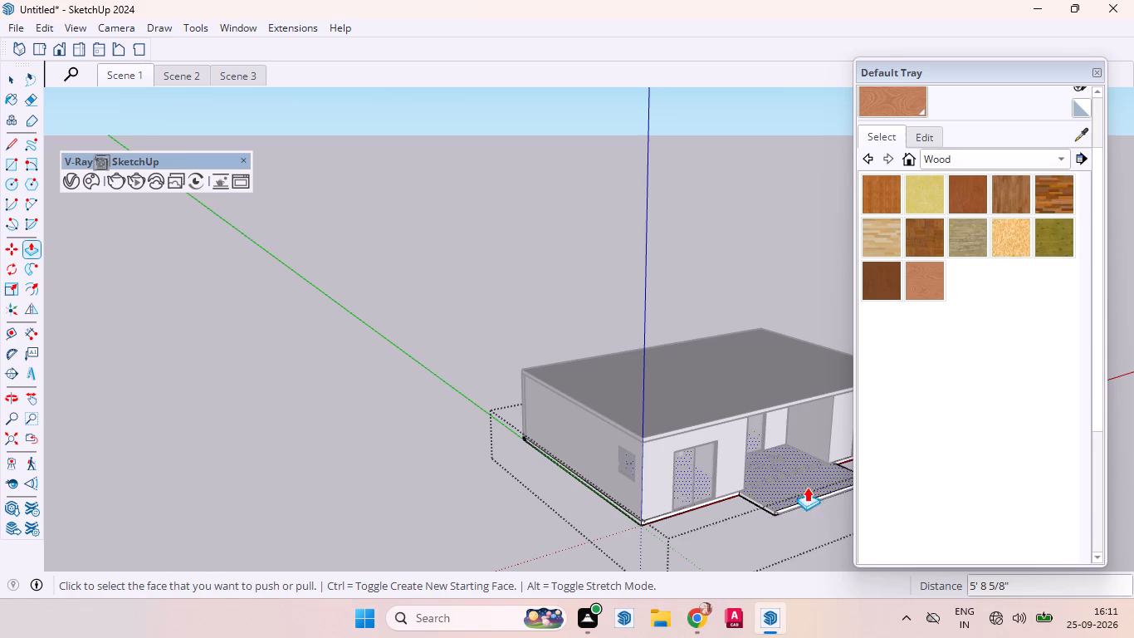
# Pull the porch platform's front face outward about 7 1/16" to cover the ground outline.
pyautogui.scroll(5, 824, 471)
pyautogui.moveTo(809, 532); pyautogui.dragTo(755, 524, button='middle')
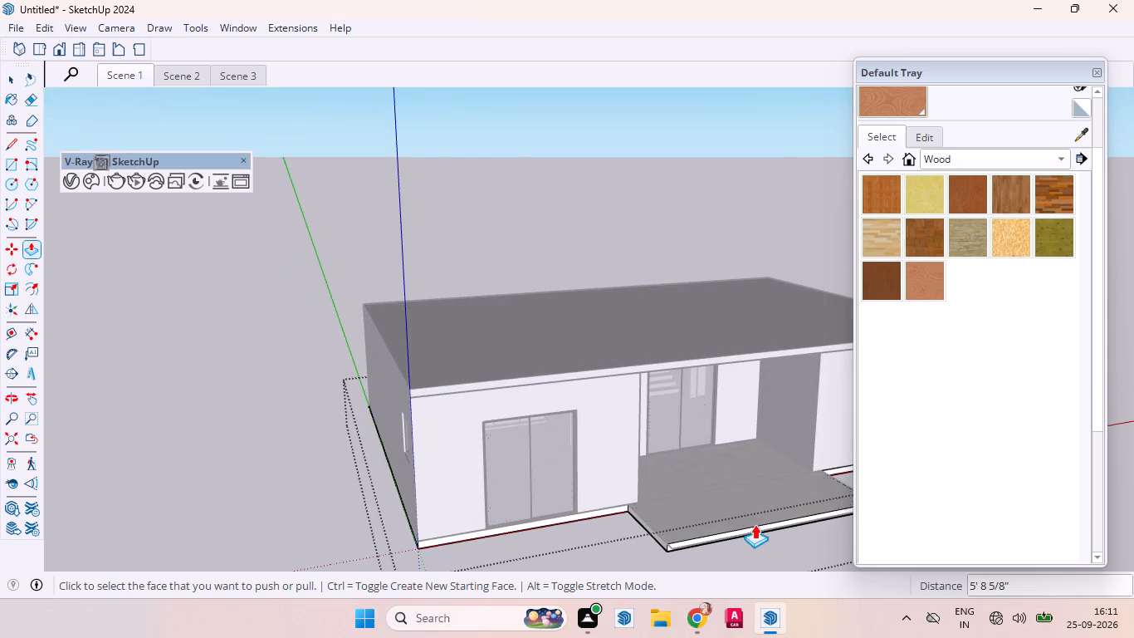
pyautogui.scroll(-6, 731, 510)
pyautogui.scroll(12, 751, 520)
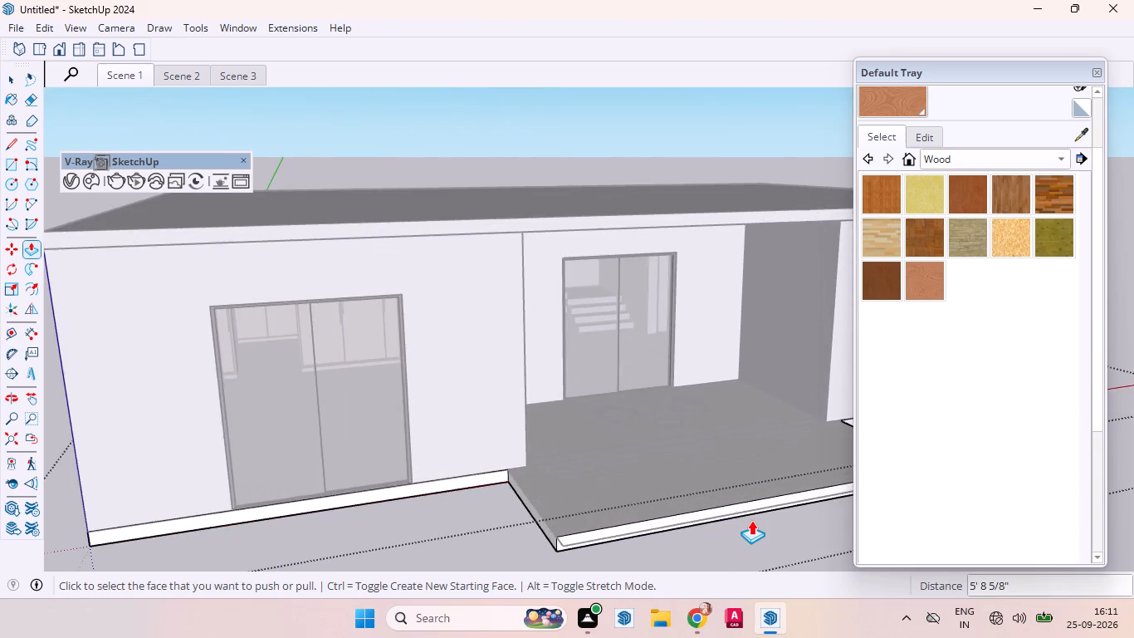
pyautogui.scroll(-6, 742, 500)
pyautogui.moveTo(733, 538); pyautogui.dragTo(897, 492, button='middle')
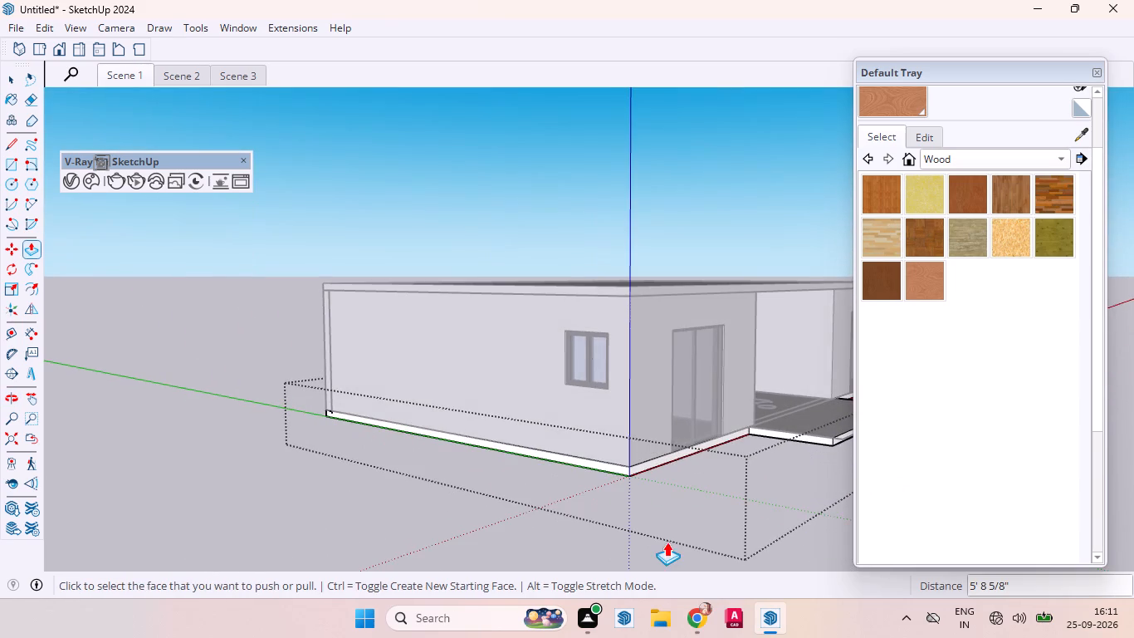
pyautogui.scroll(-7, 663, 542)
pyautogui.scroll(12, 783, 464)
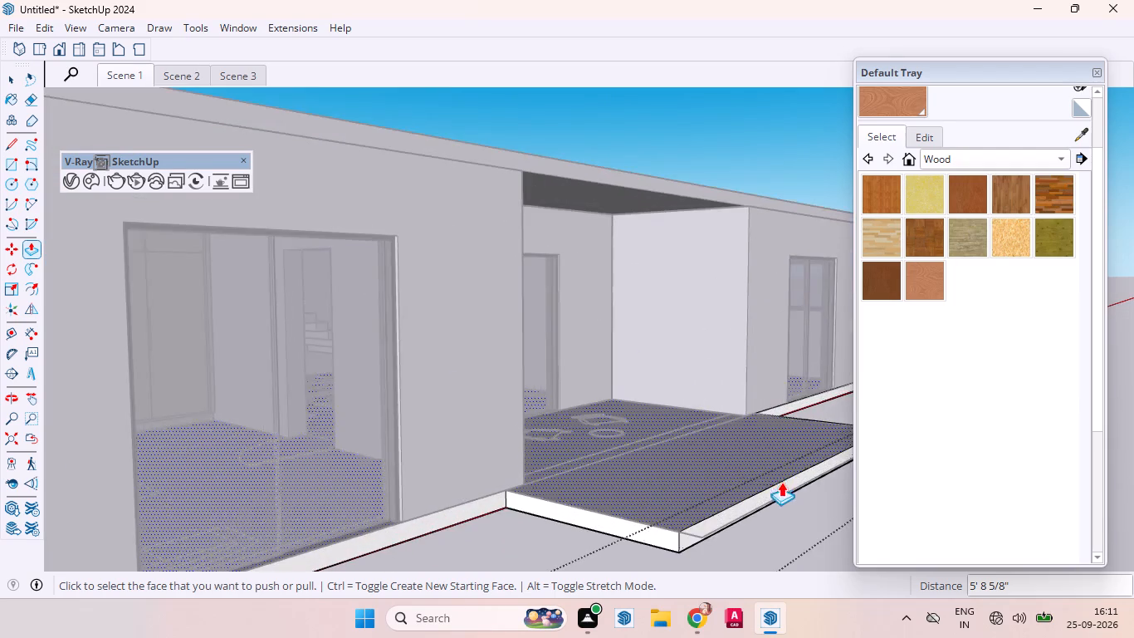
pyautogui.scroll(-6, 770, 482)
pyautogui.scroll(7, 733, 504)
pyautogui.scroll(-5, 733, 478)
pyautogui.scroll(10, 733, 478)
pyautogui.scroll(-1, 733, 478)
pyautogui.scroll(2, 733, 478)
pyautogui.scroll(-1, 733, 478)
pyautogui.scroll(1, 733, 478)
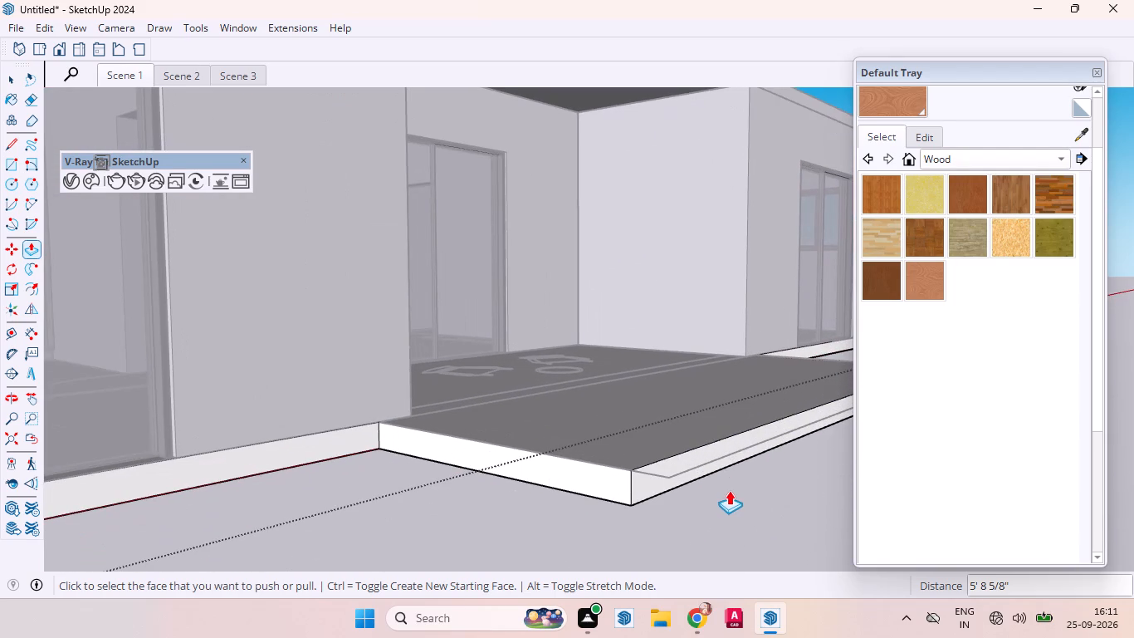
pyautogui.click(637, 472)
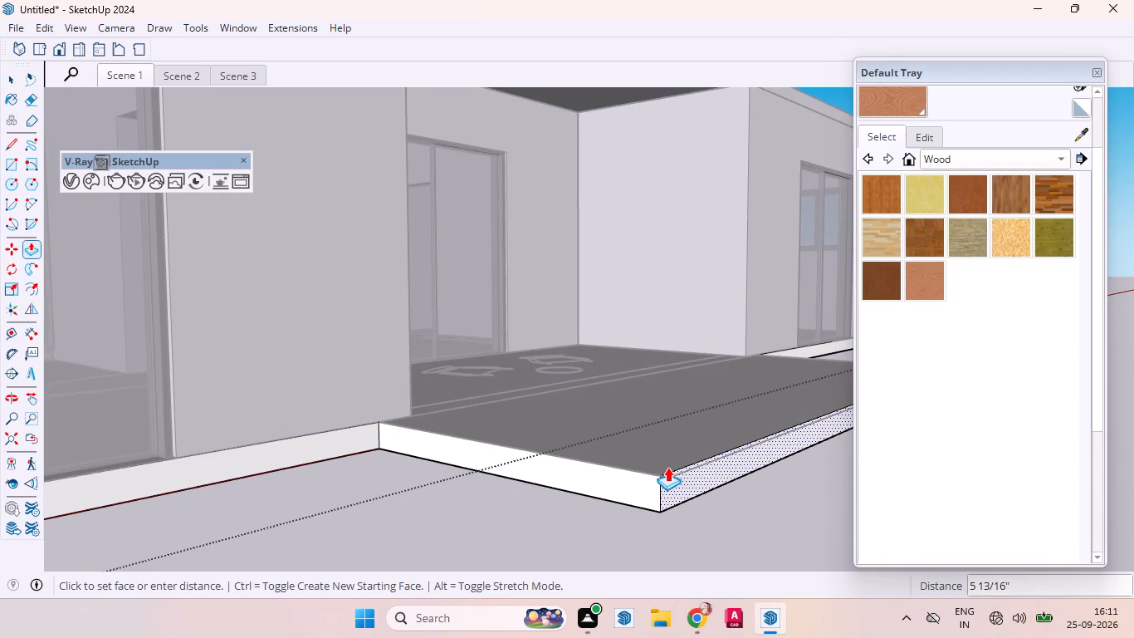
pyautogui.click(674, 468)
# Adjust the platform's front face to the outline, pushing it back about 4 9/16" and pulling it out about 4 15/16".
pyautogui.scroll(7, 695, 471)
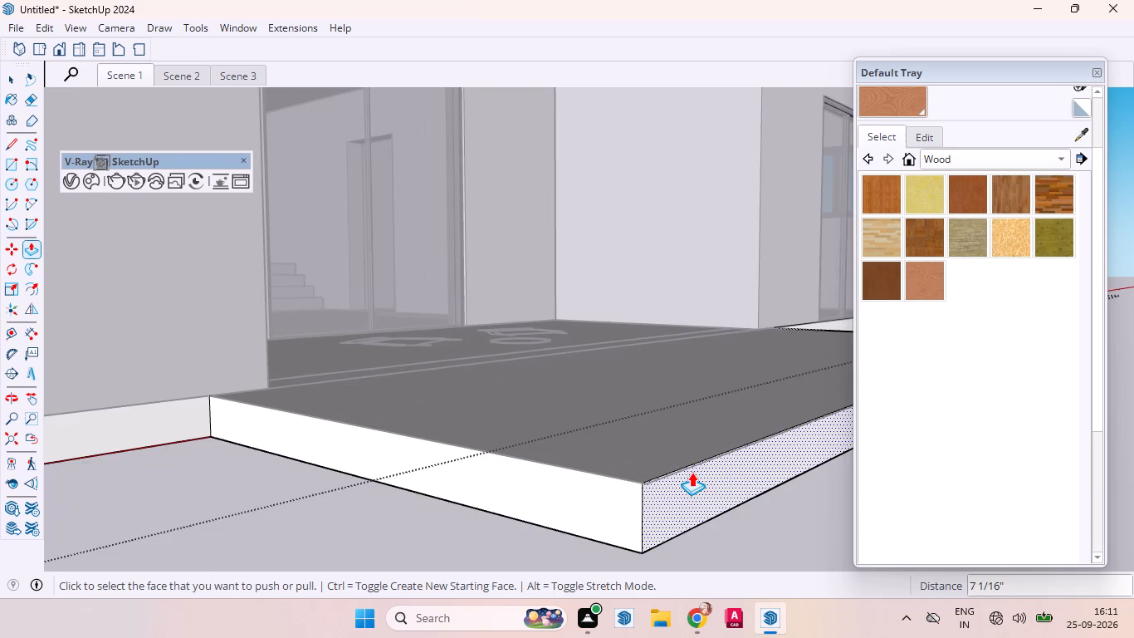
pyautogui.scroll(10, 692, 472)
pyautogui.click(667, 509)
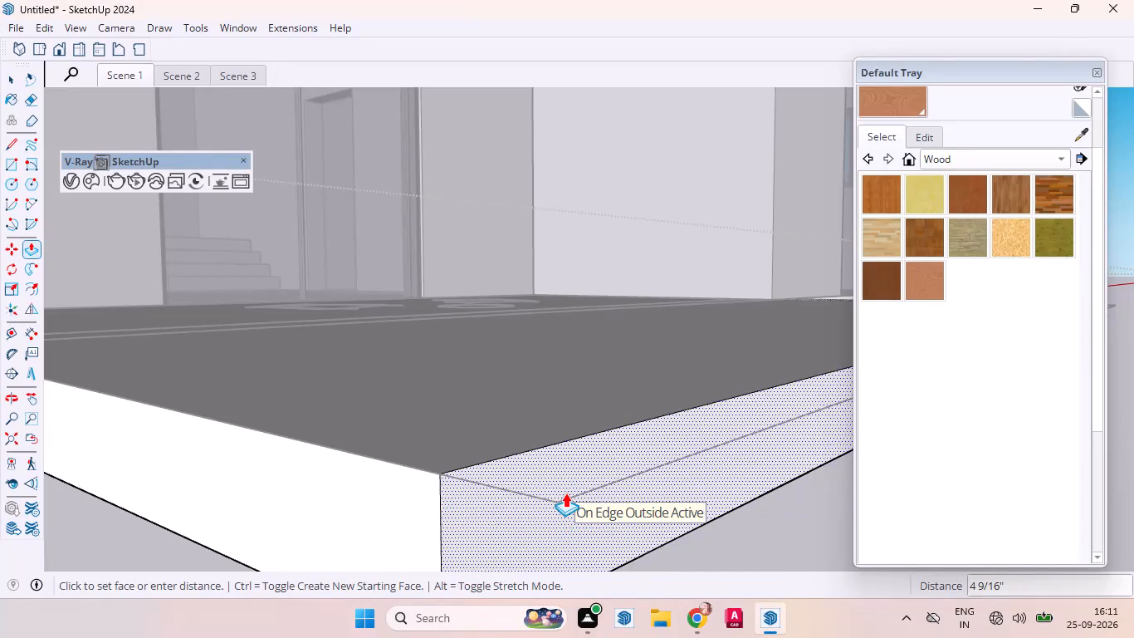
pyautogui.moveTo(565, 493); pyautogui.dragTo(594, 504)
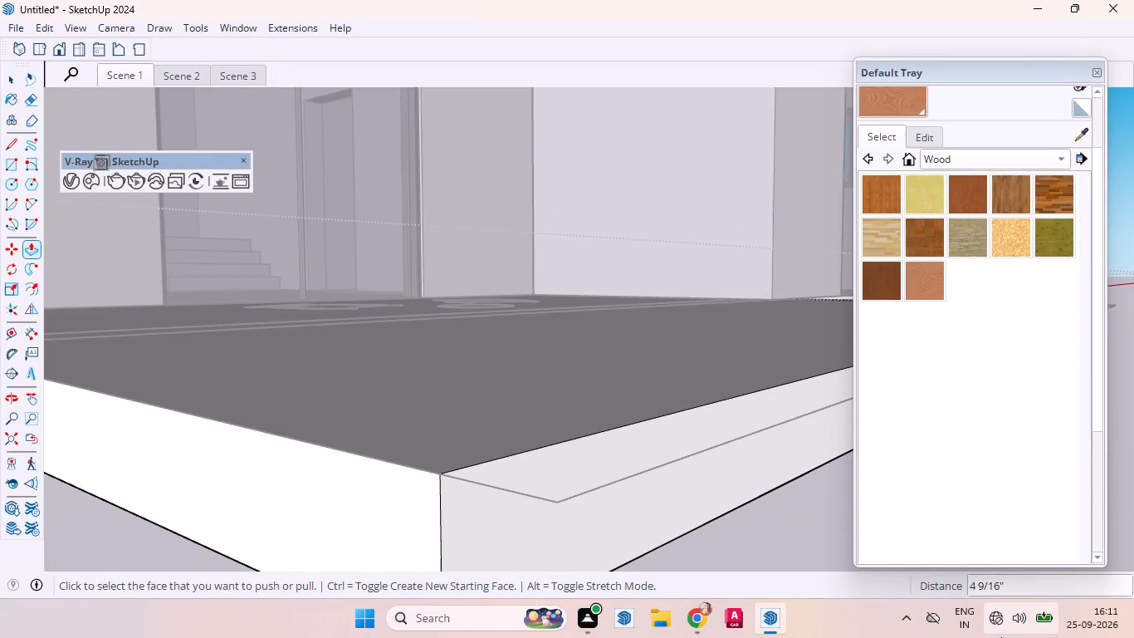
pyautogui.scroll(-4, 328, 636)
pyautogui.scroll(-8, 225, 496)
pyautogui.scroll(4, 366, 464)
pyautogui.click(342, 497)
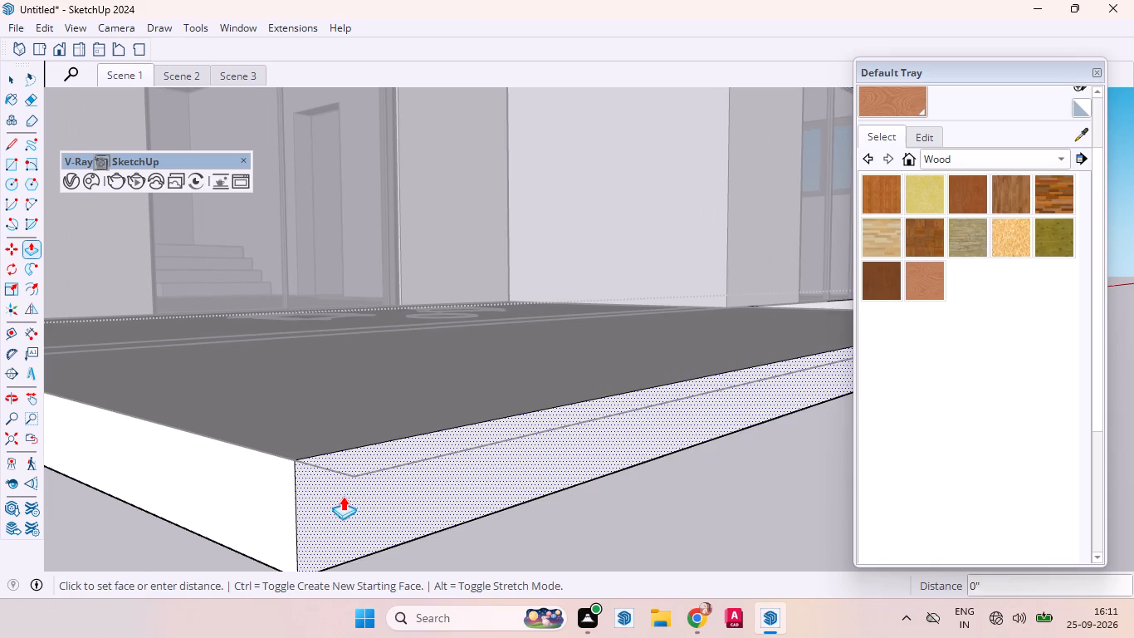
pyautogui.click(424, 457)
# Finish editing the floor slab and examine the porch platform from the front of the house.
pyautogui.scroll(-3, 503, 452)
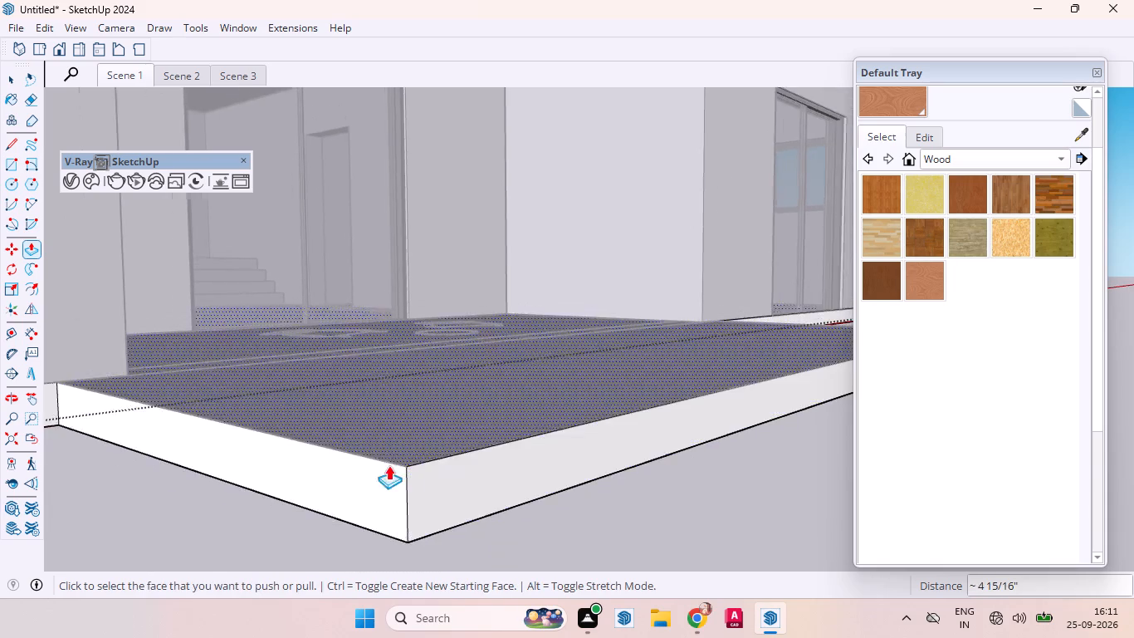
pyautogui.scroll(-4, 389, 465)
pyautogui.scroll(1, 343, 466)
pyautogui.scroll(-2, 343, 466)
pyautogui.scroll(1, 343, 466)
pyautogui.scroll(-4, 343, 466)
pyautogui.moveTo(562, 447); pyautogui.dragTo(344, 513, button='middle')
pyautogui.scroll(-20, 349, 511)
pyautogui.scroll(-3, 349, 511)
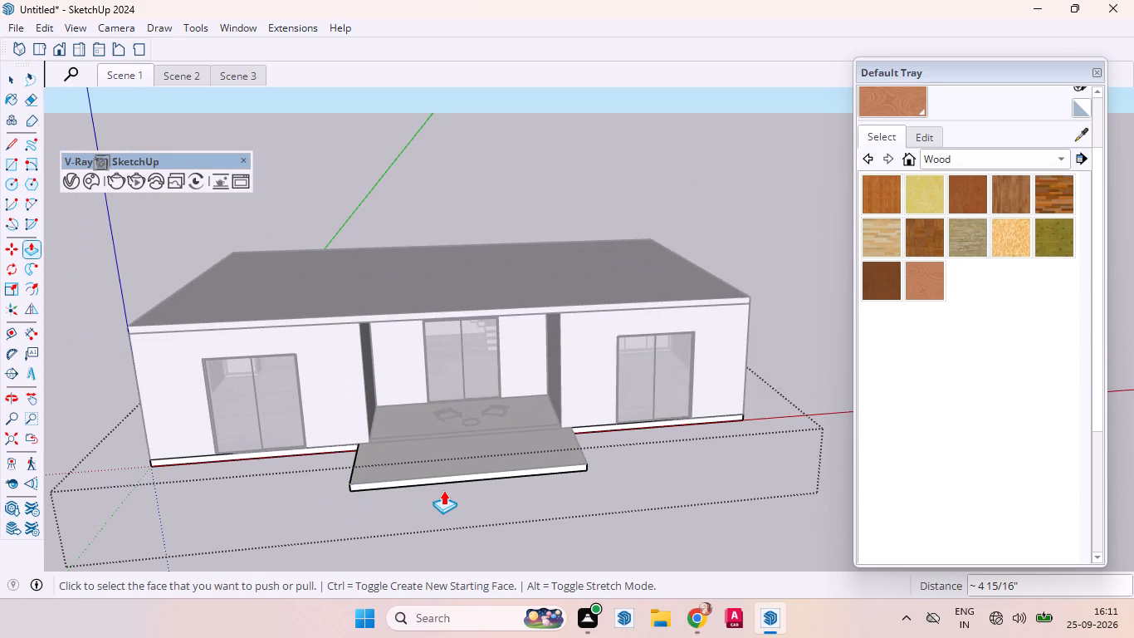
pyautogui.press('space')
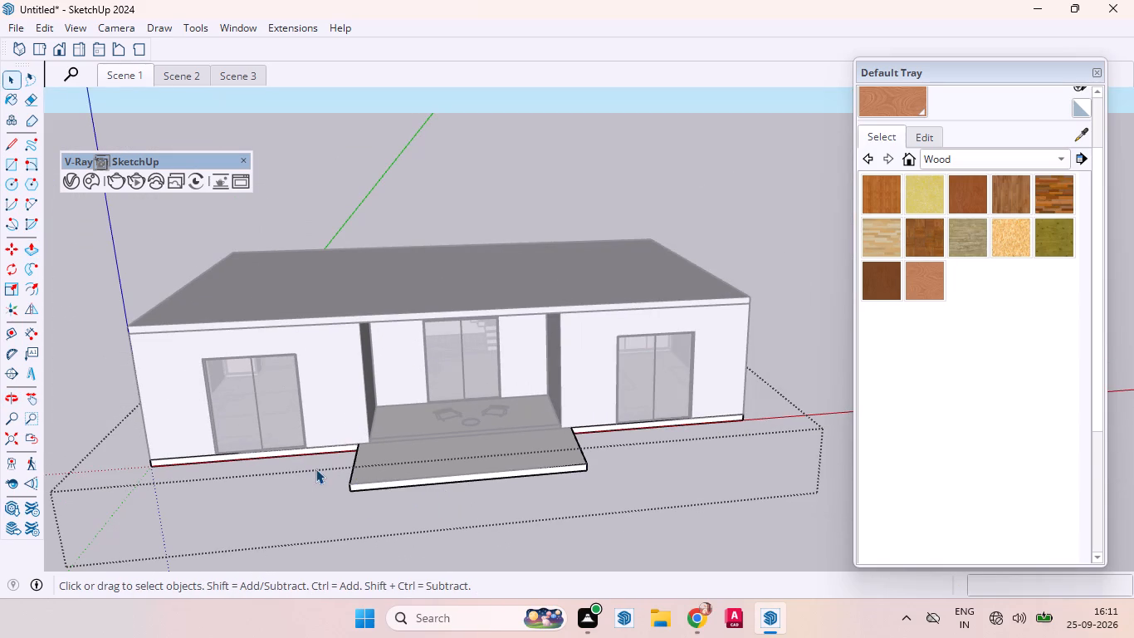
pyautogui.click(312, 498)
pyautogui.tripleClick(271, 505)
pyautogui.scroll(2, 390, 462)
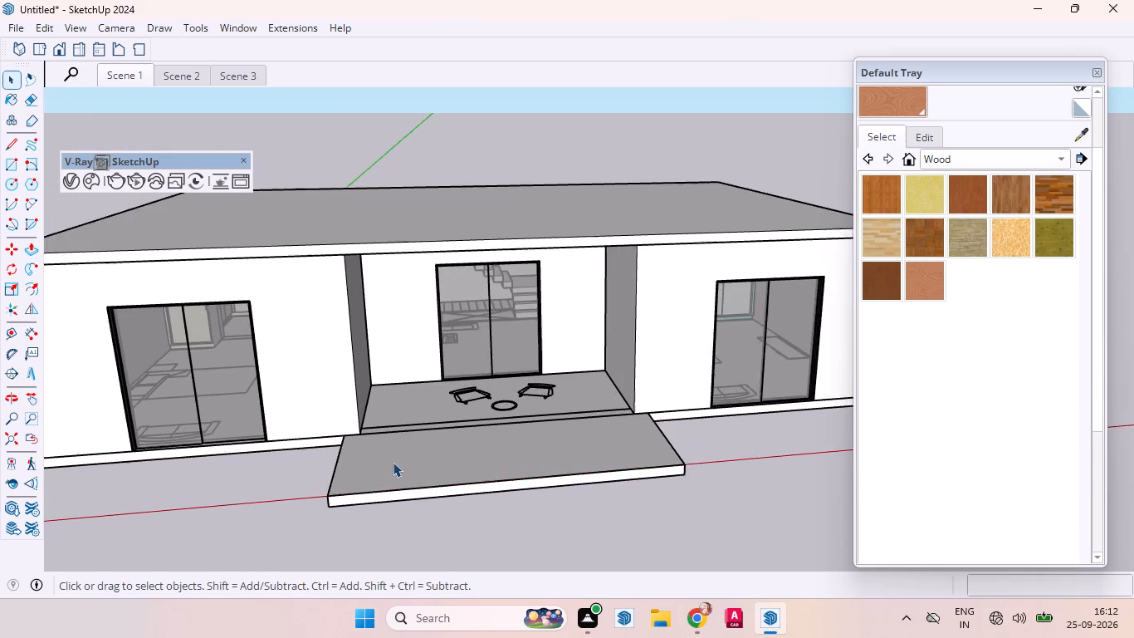
pyautogui.scroll(3, 393, 462)
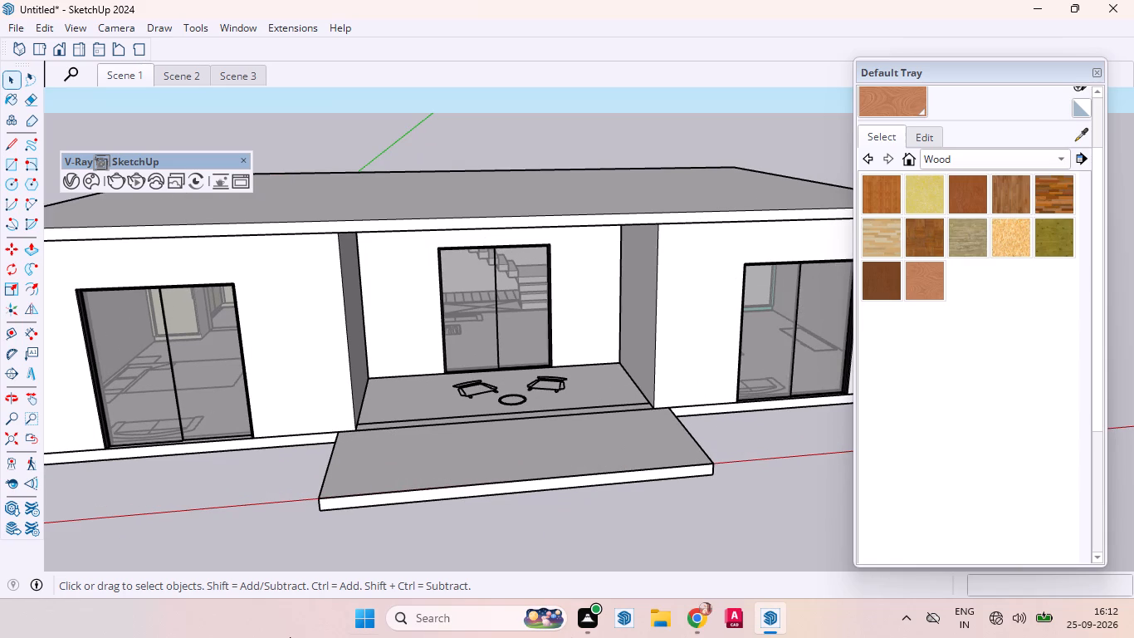